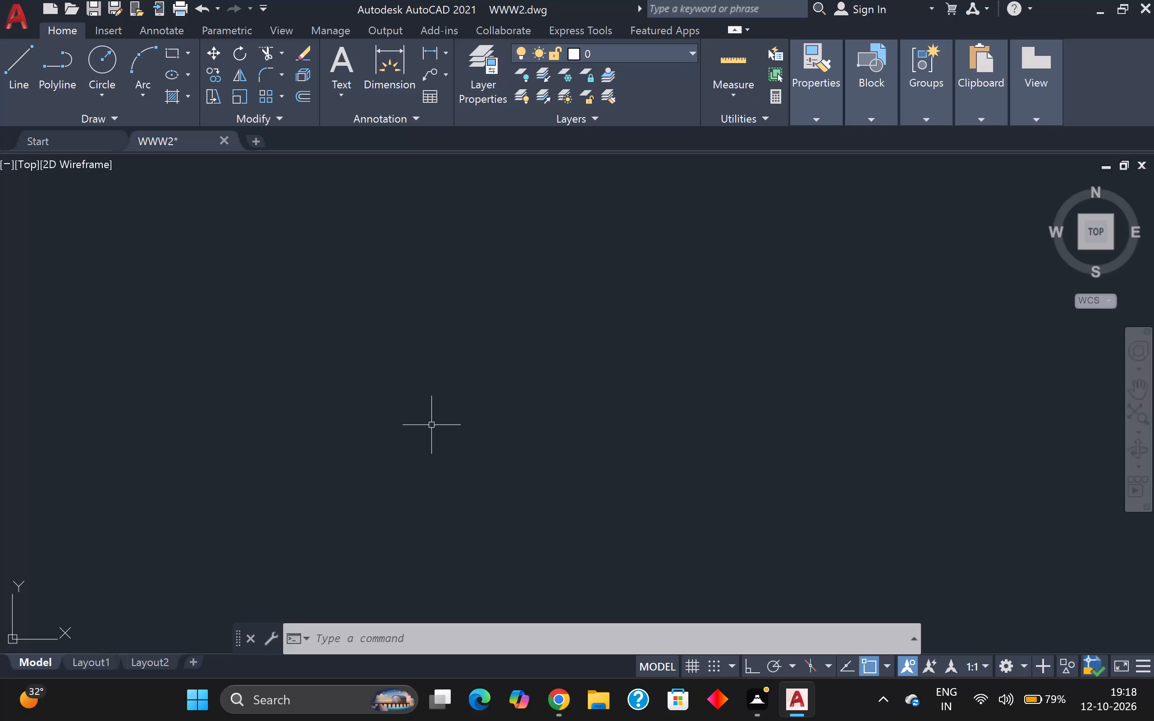
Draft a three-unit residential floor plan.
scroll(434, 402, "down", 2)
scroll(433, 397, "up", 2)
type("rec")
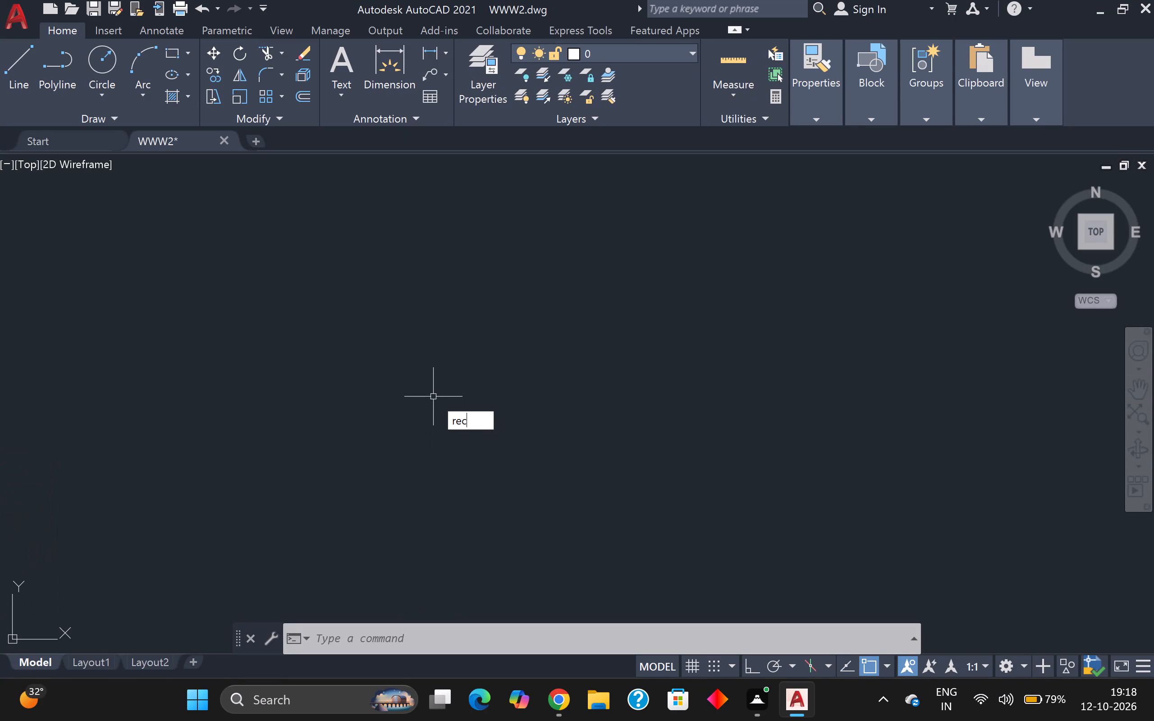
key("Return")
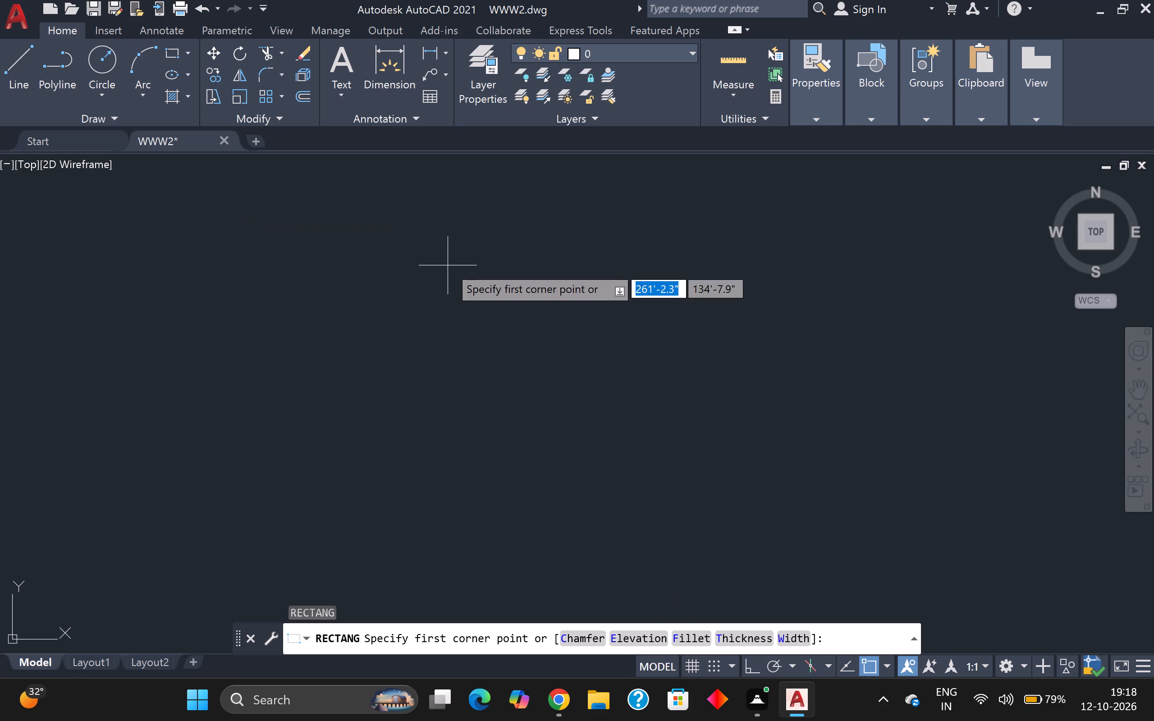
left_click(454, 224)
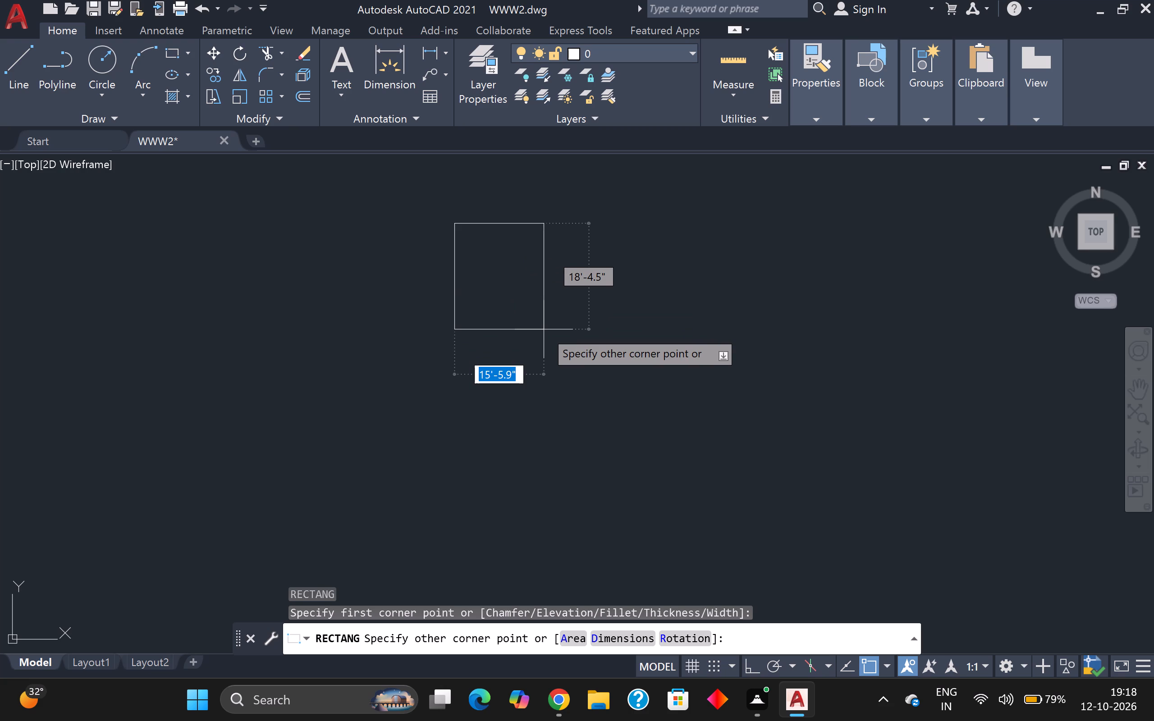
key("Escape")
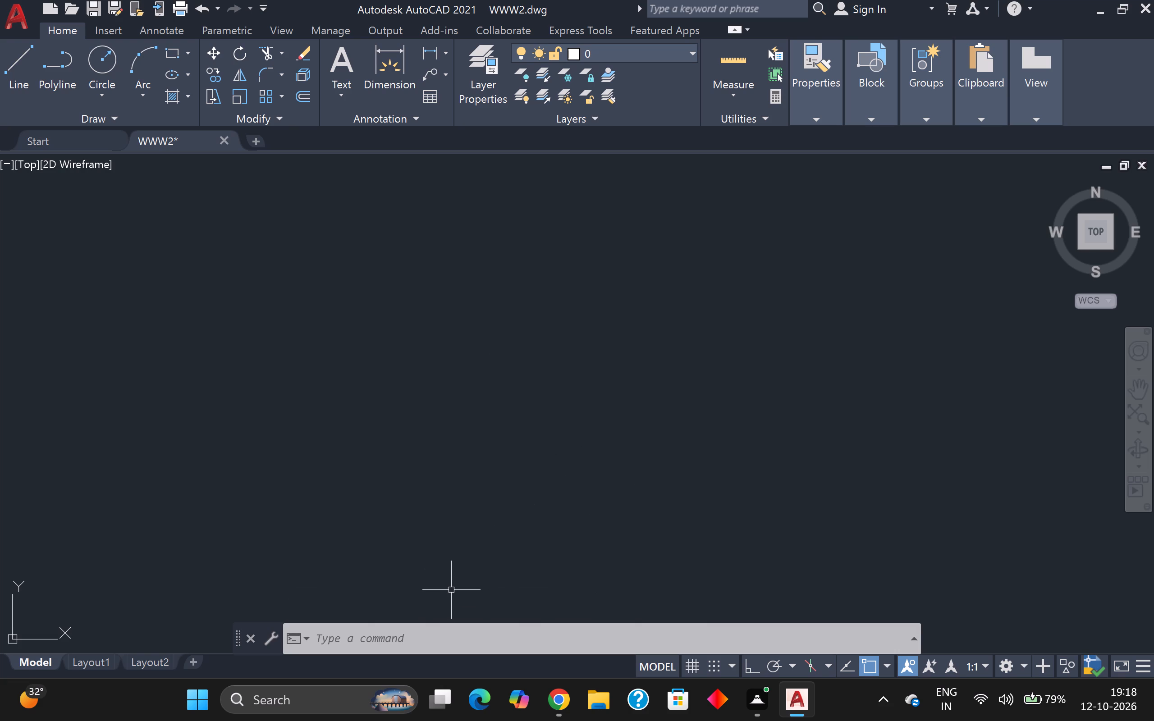
Start a rectangle in the empty area beyond the existing floor plan, placing its first corner and choosing to define it by dimensions.
scroll(458, 478, "down", 4)
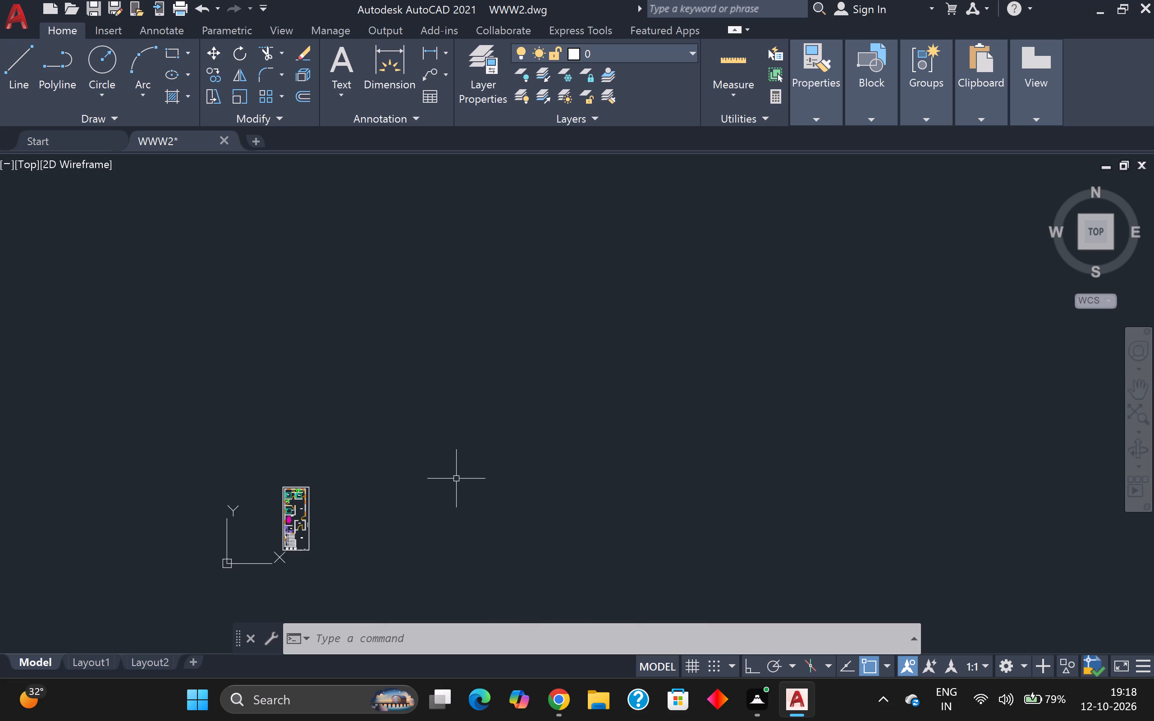
scroll(483, 421, "up", 3)
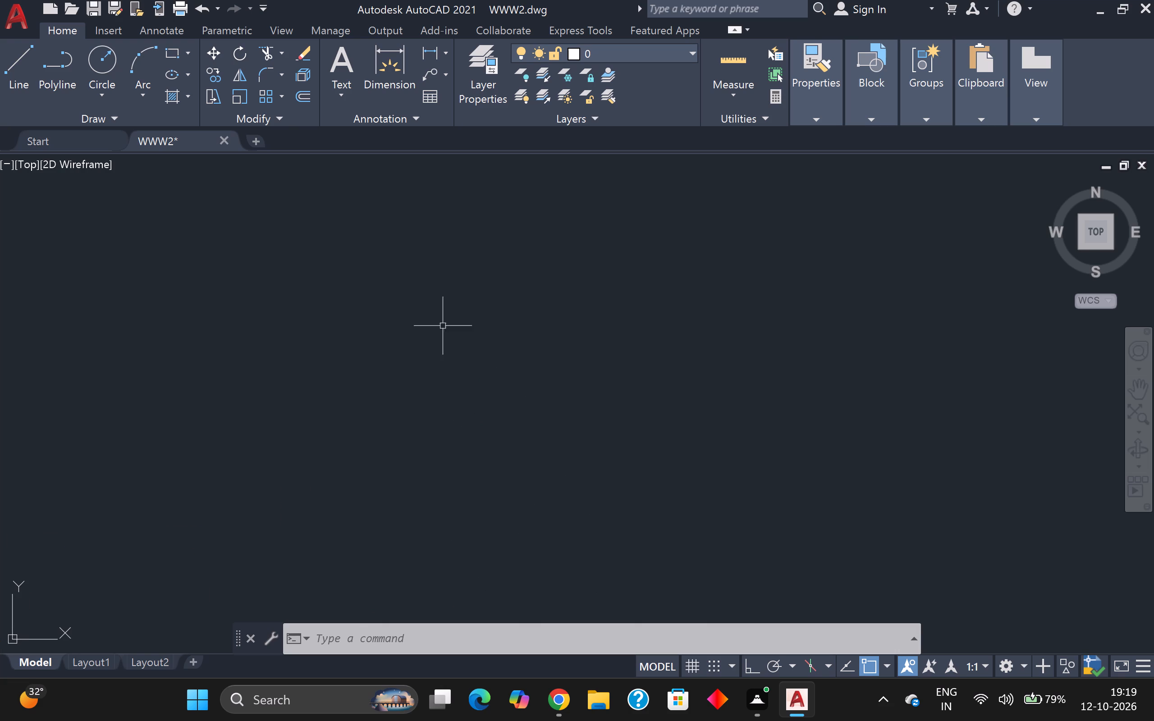
type("re")
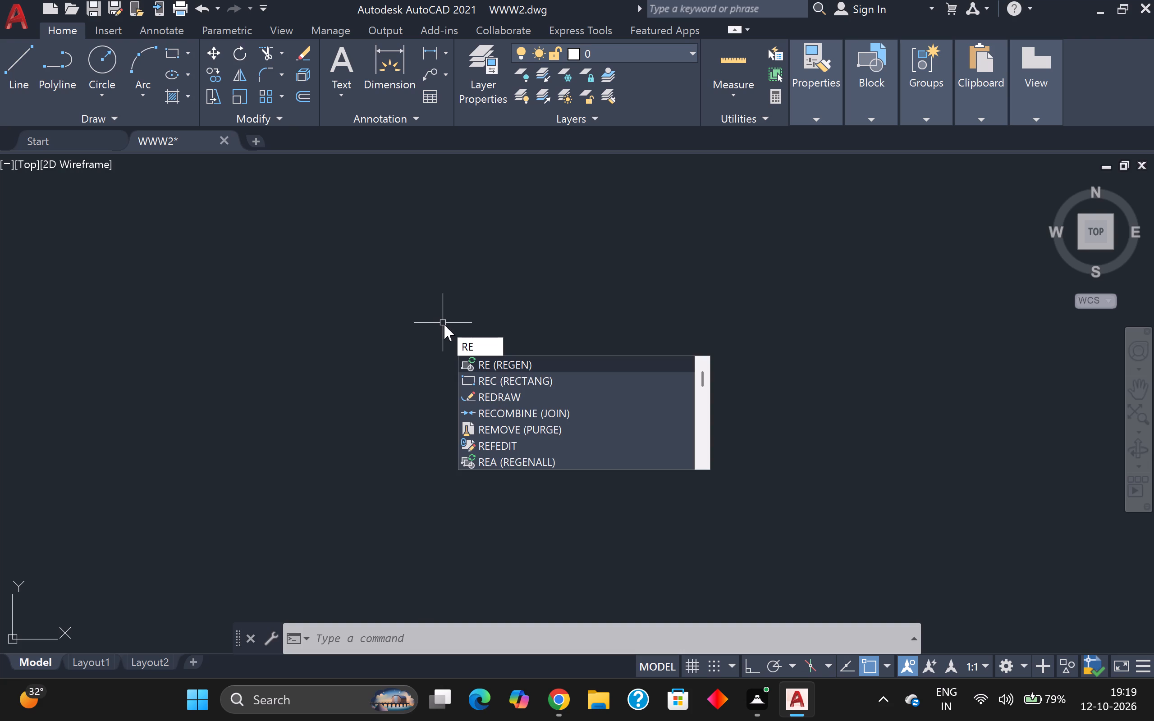
key("c")
key("Return")
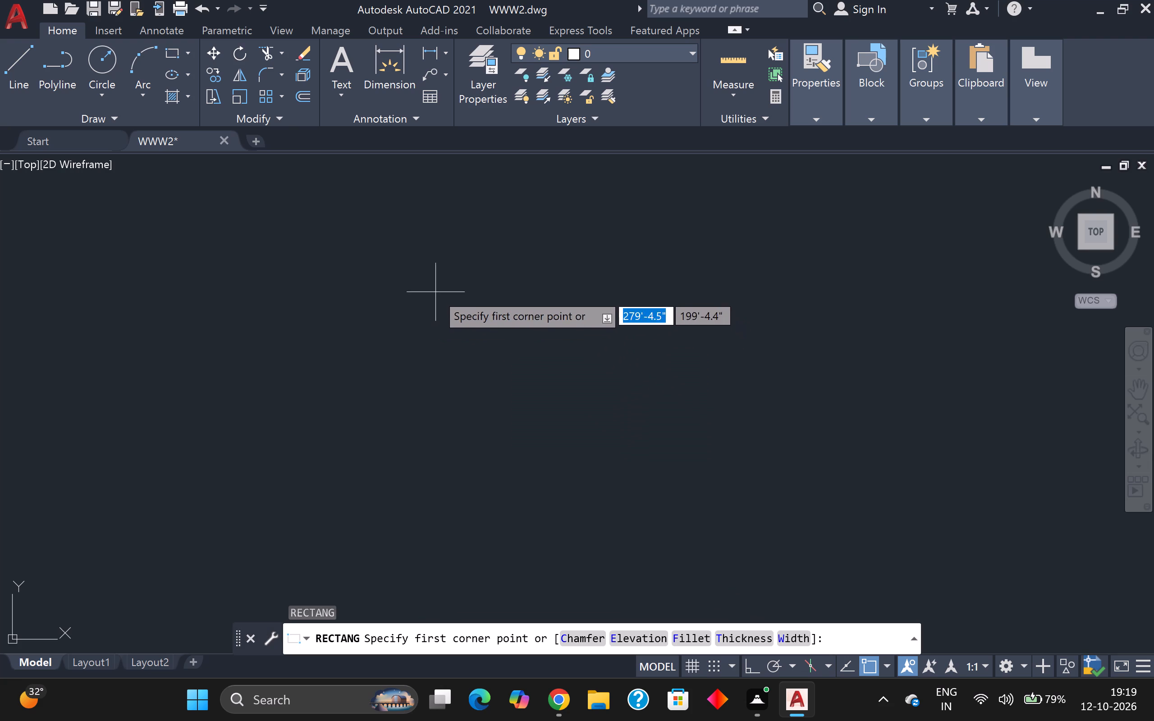
left_click(440, 219)
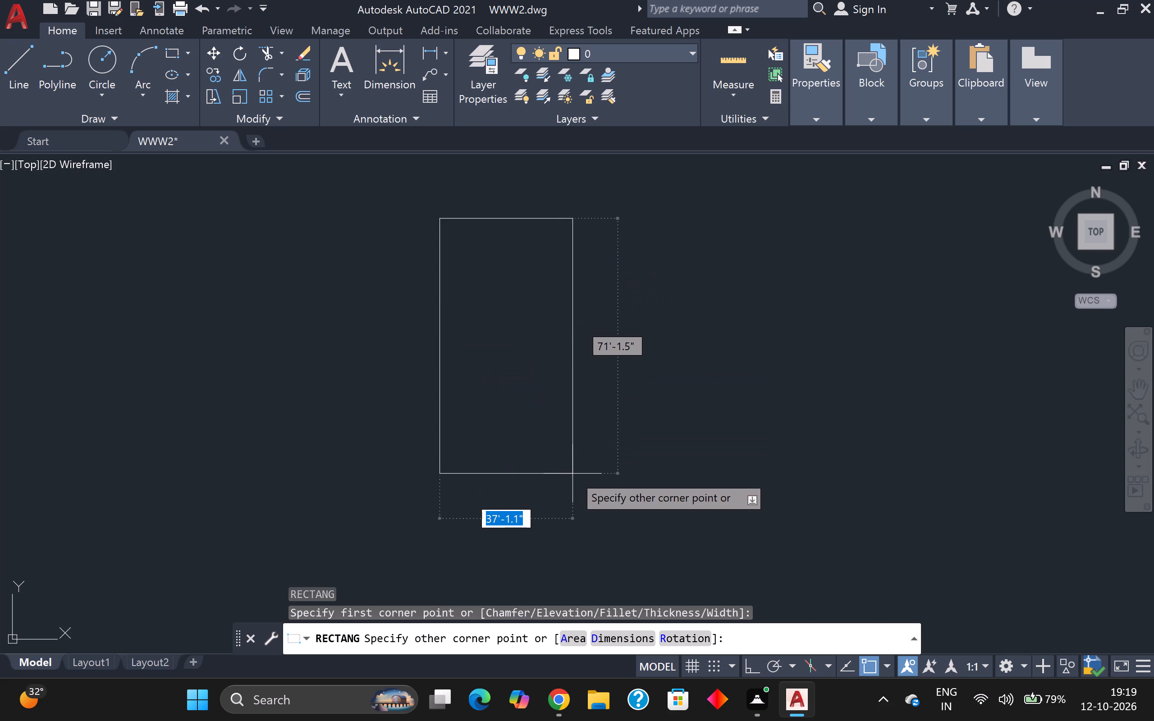
key("d")
key("Return")
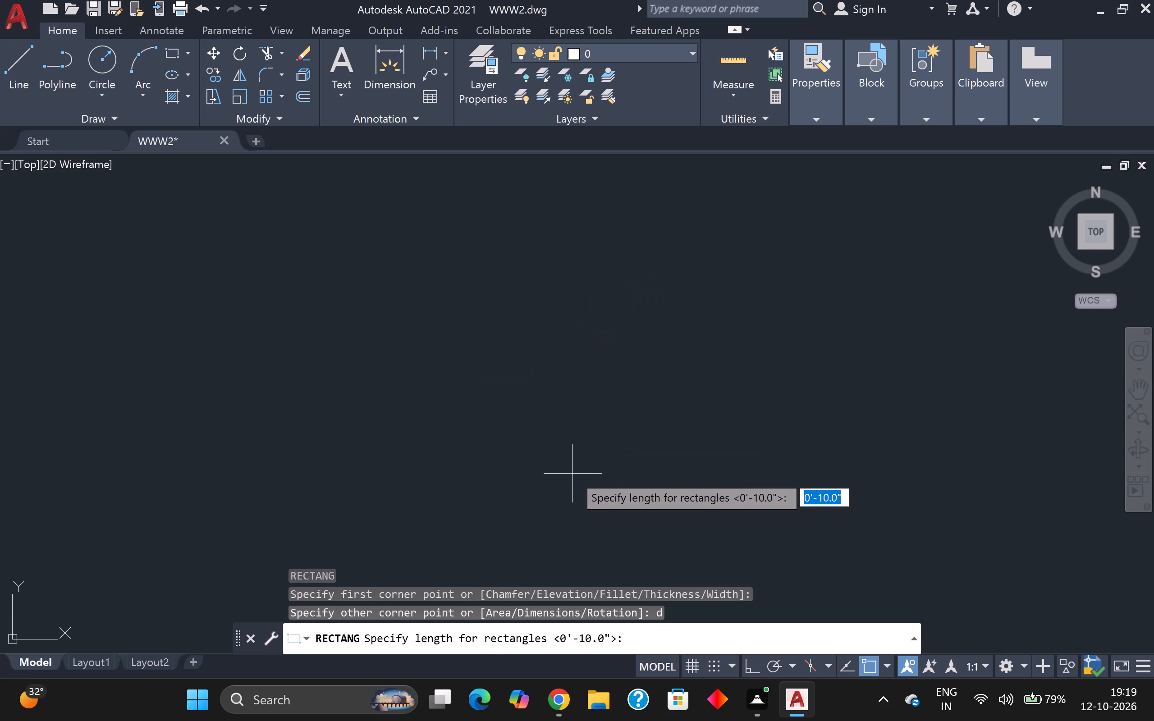
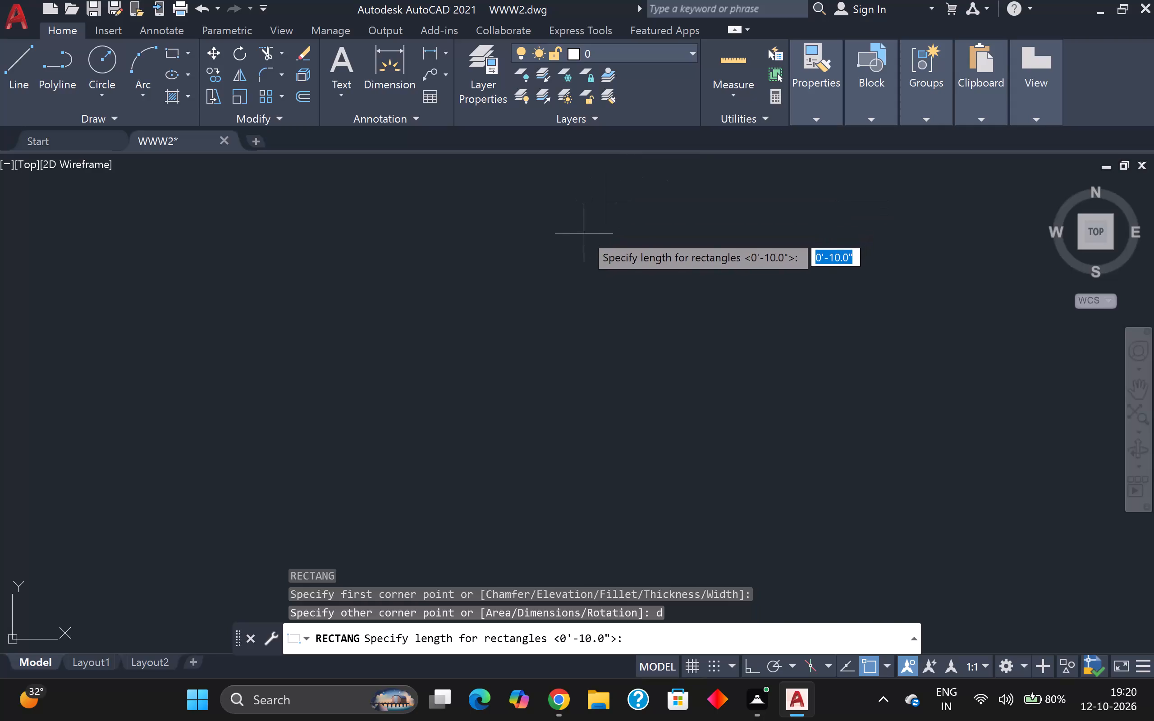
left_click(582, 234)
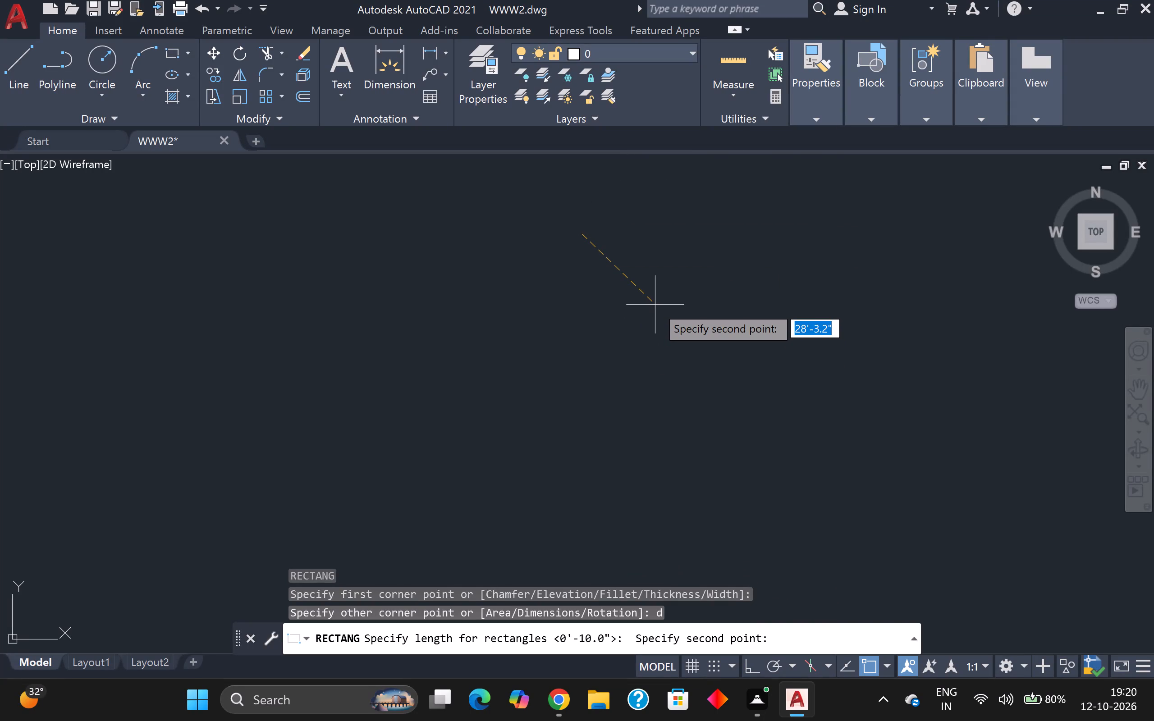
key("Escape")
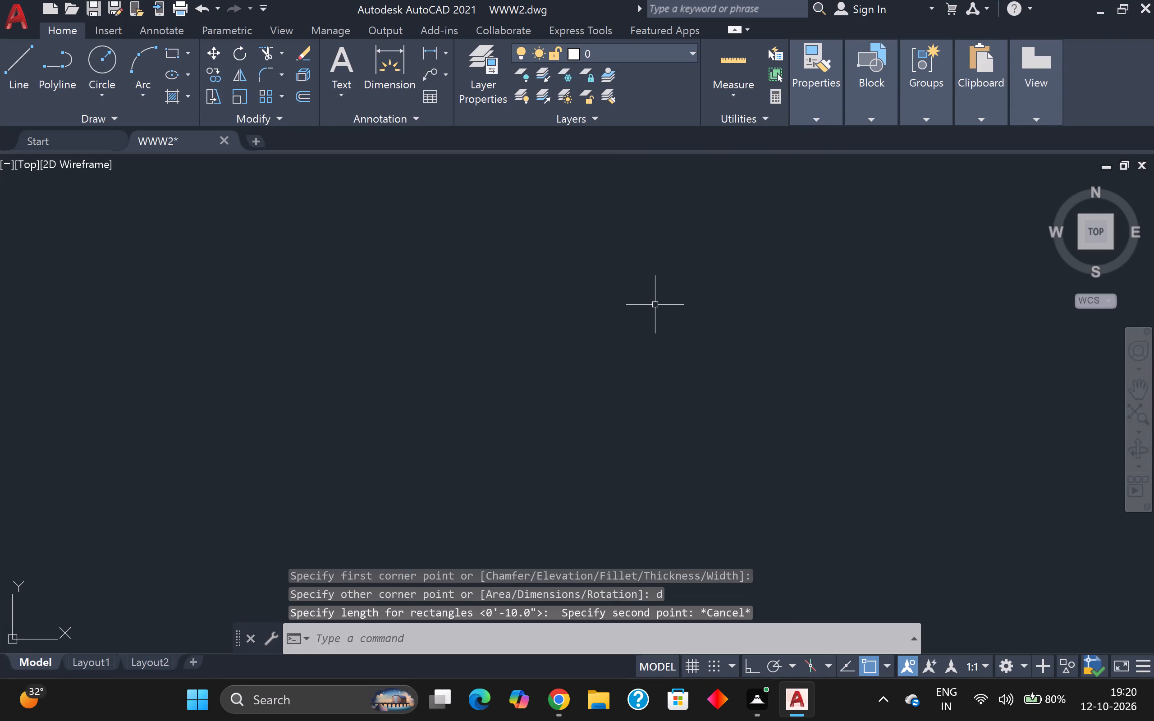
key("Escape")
Draw a rectangle 30' long and 72' wide by dimensions in the empty area, extending down from its upper-left corner.
scroll(568, 310, "down", 3)
scroll(567, 310, "up", 3)
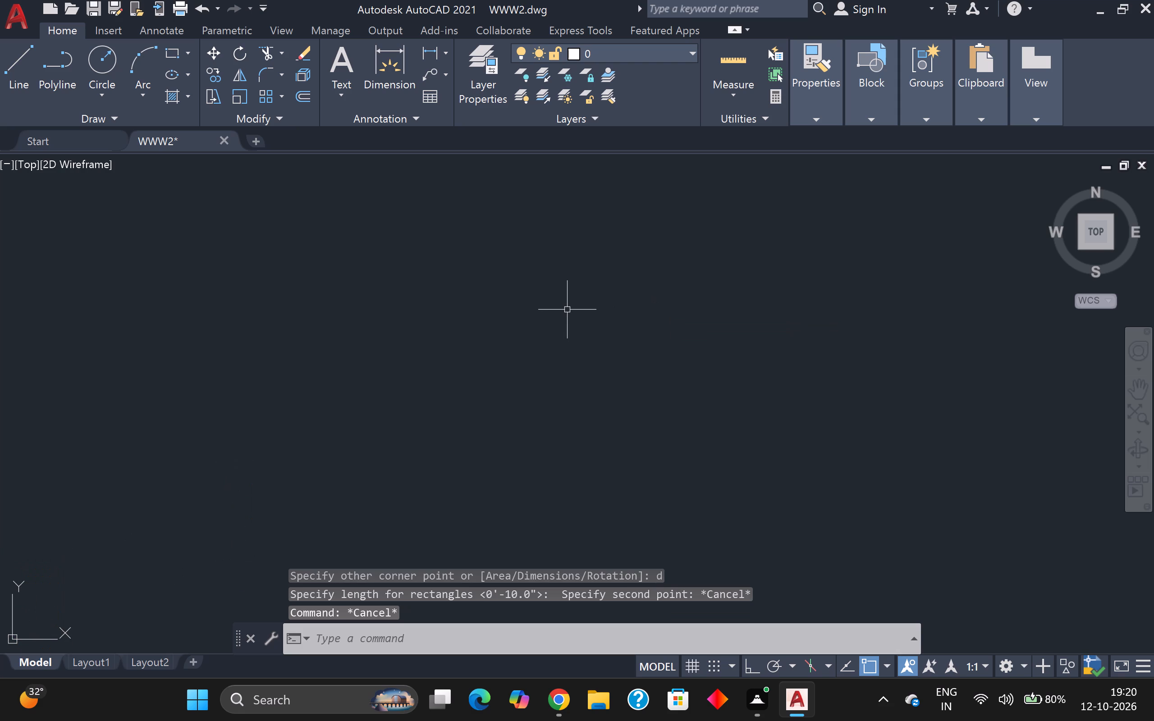
type("rec")
key("Return")
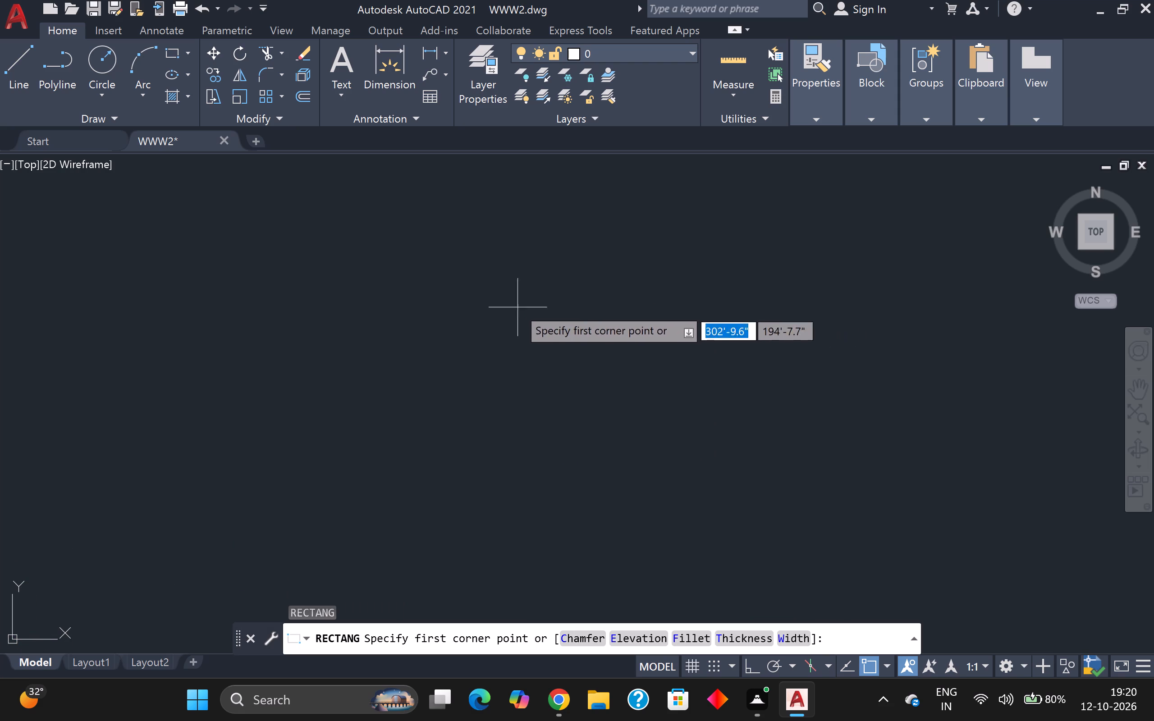
left_click(493, 270)
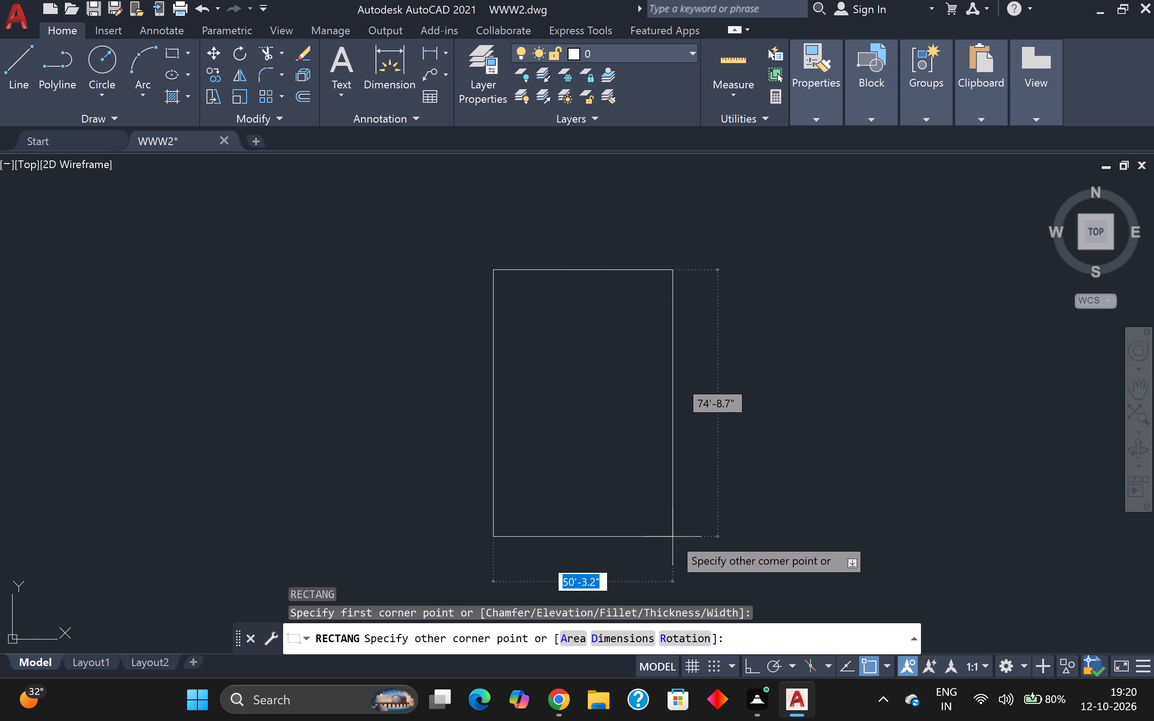
key("d")
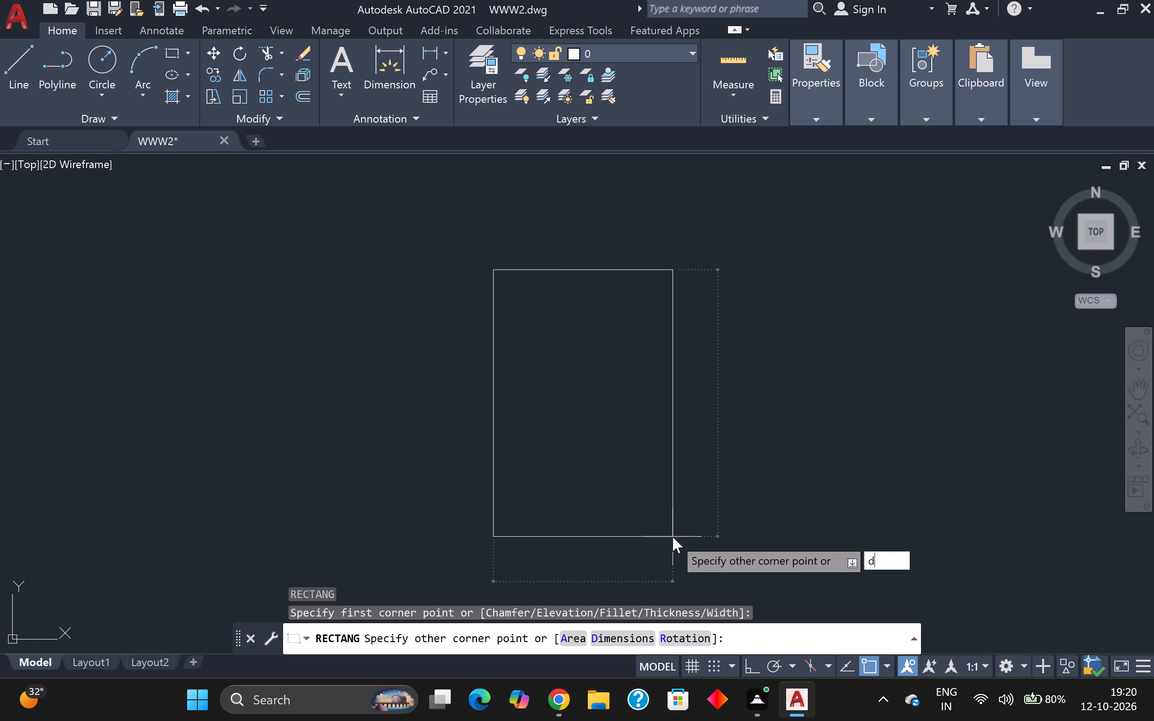
key("Return")
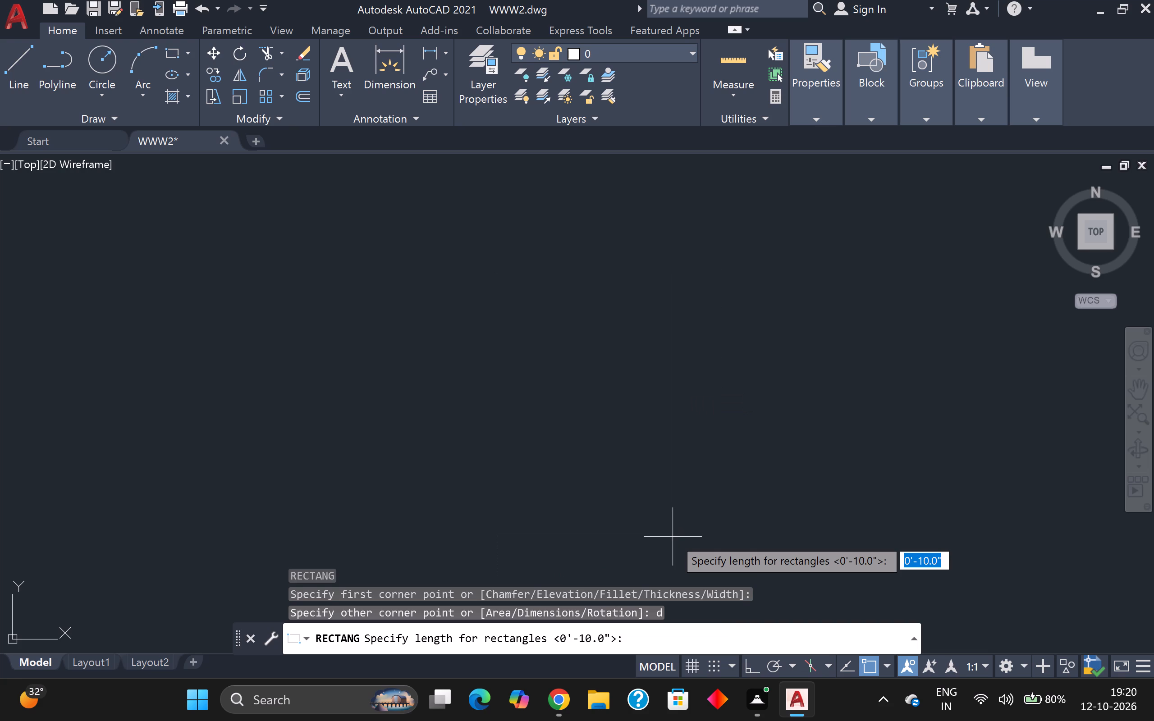
type("30")
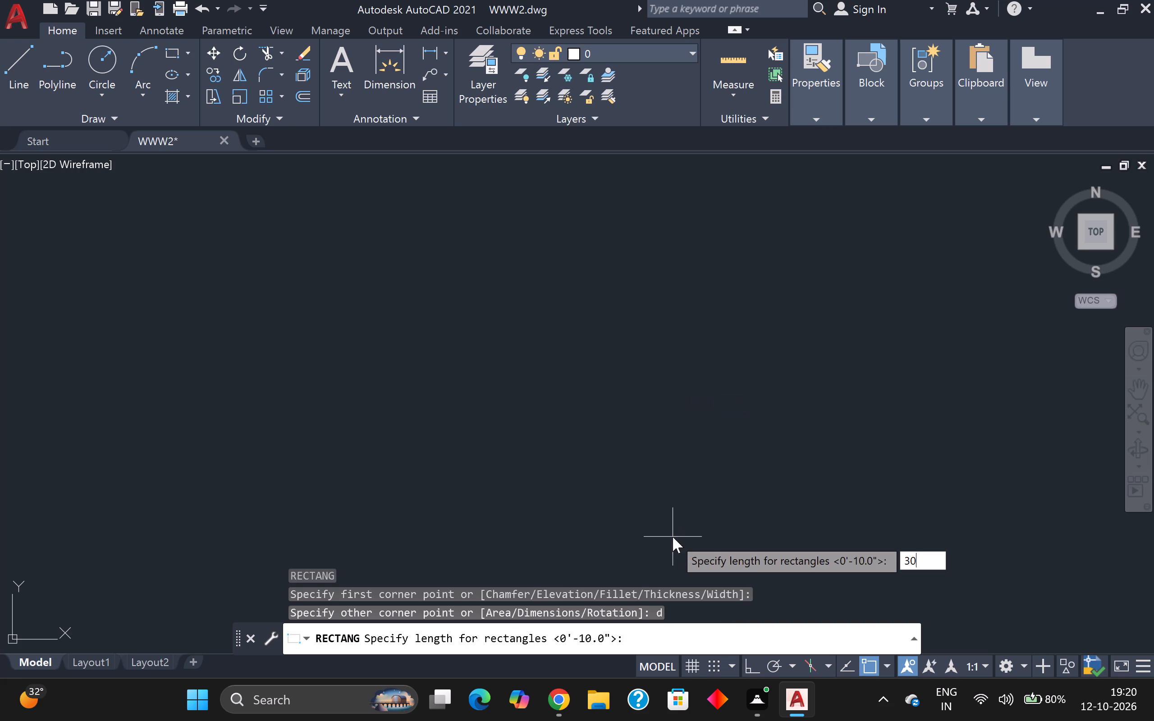
key("apostrophe")
key("Return")
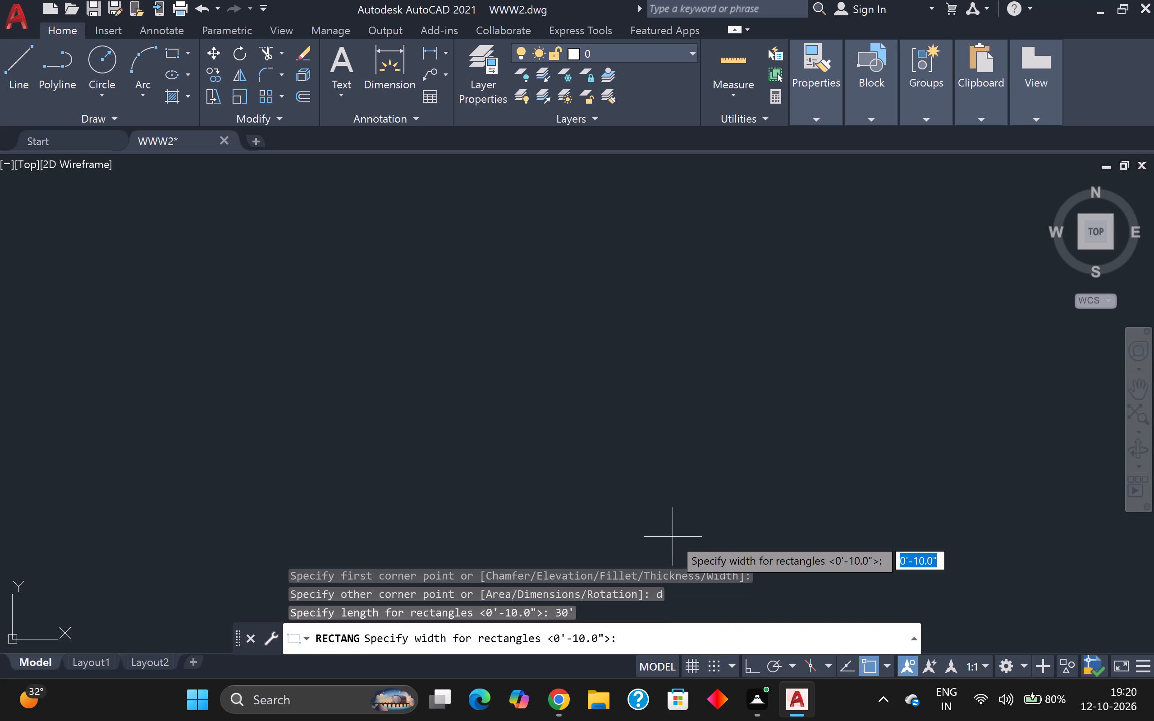
key("7")
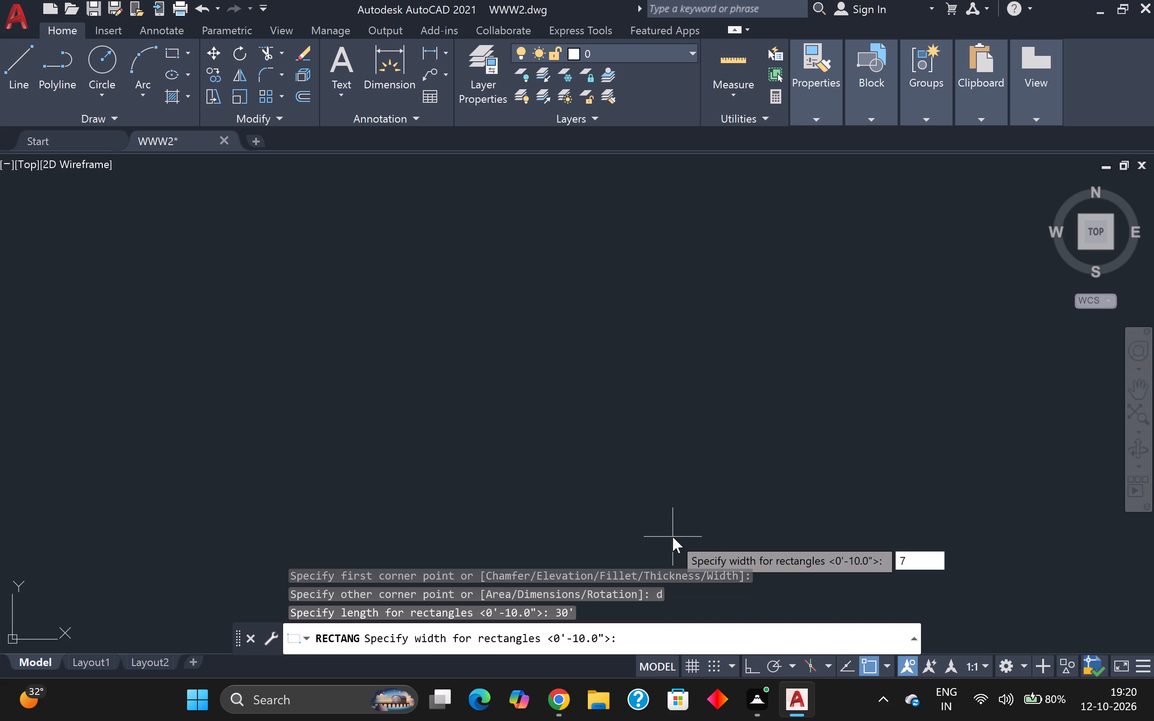
type("2'")
key("Return")
key("Return")
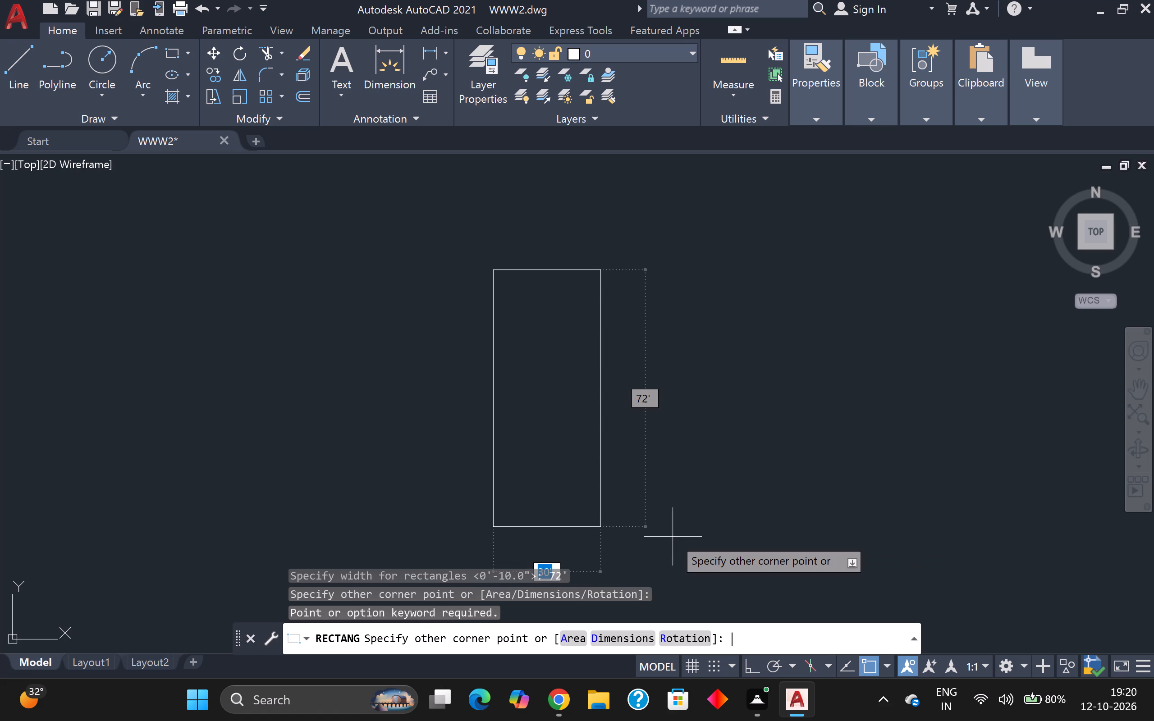
left_click(673, 537)
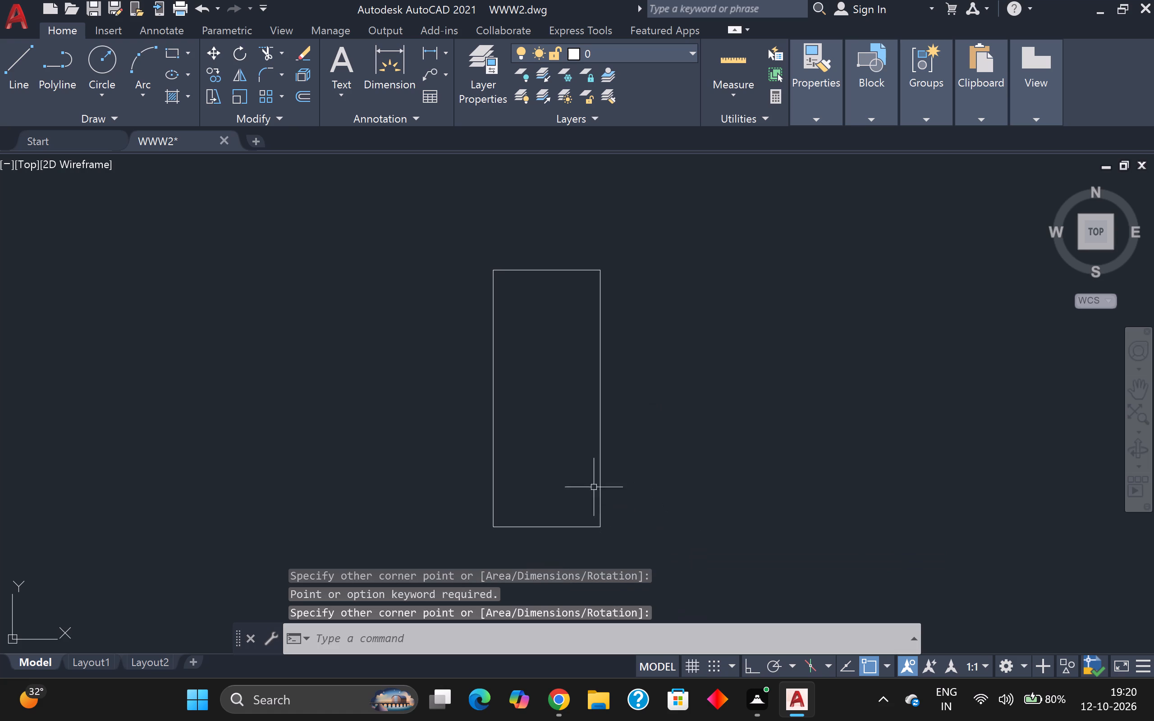
Offset the 30' by 72' rectangle inward by 9" to form the outer wall thickness.
scroll(517, 335, "up", 2)
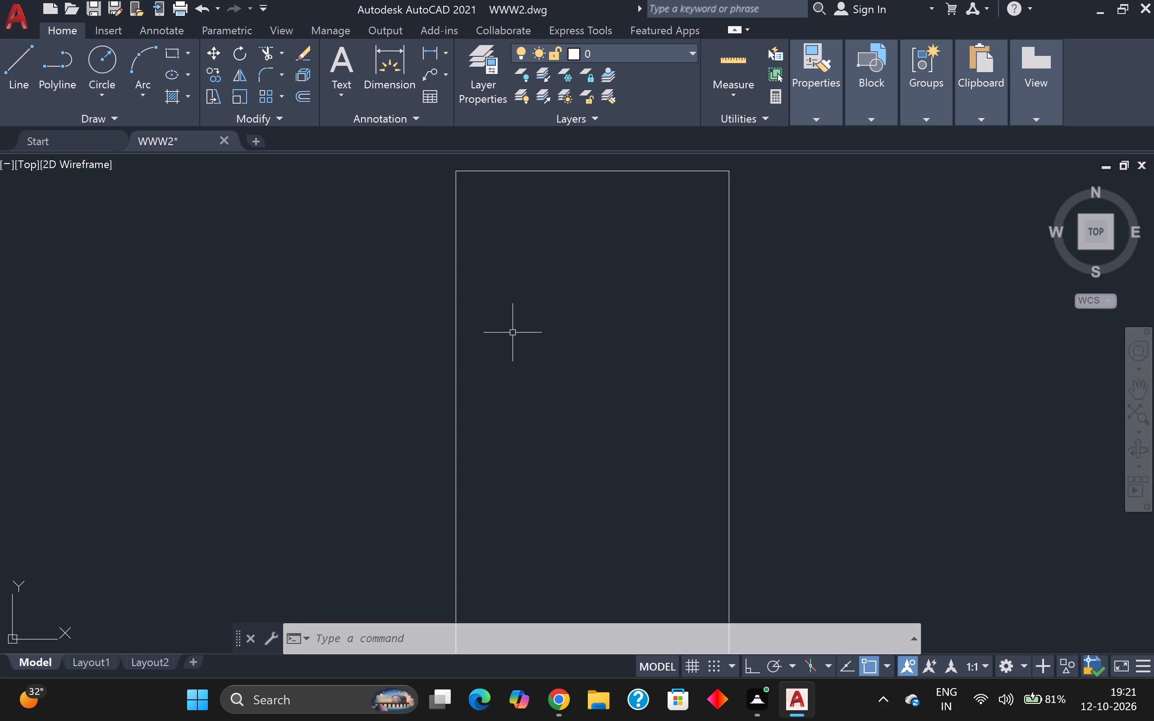
left_click(457, 297)
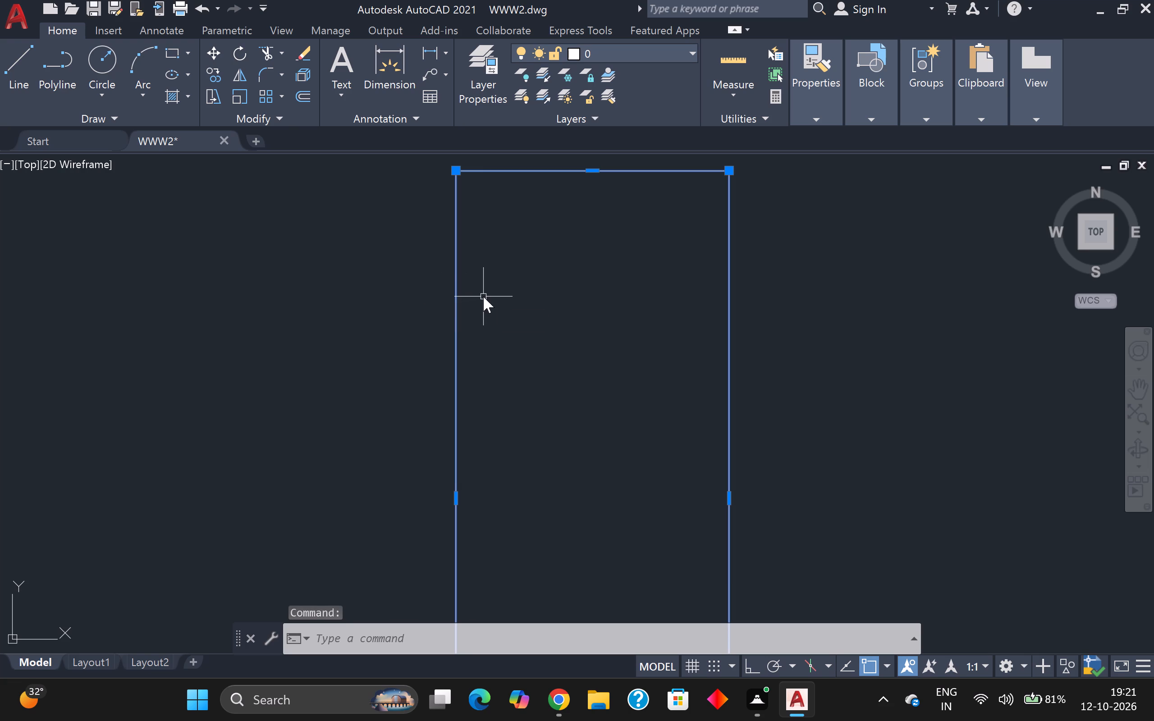
key("o")
key("Return")
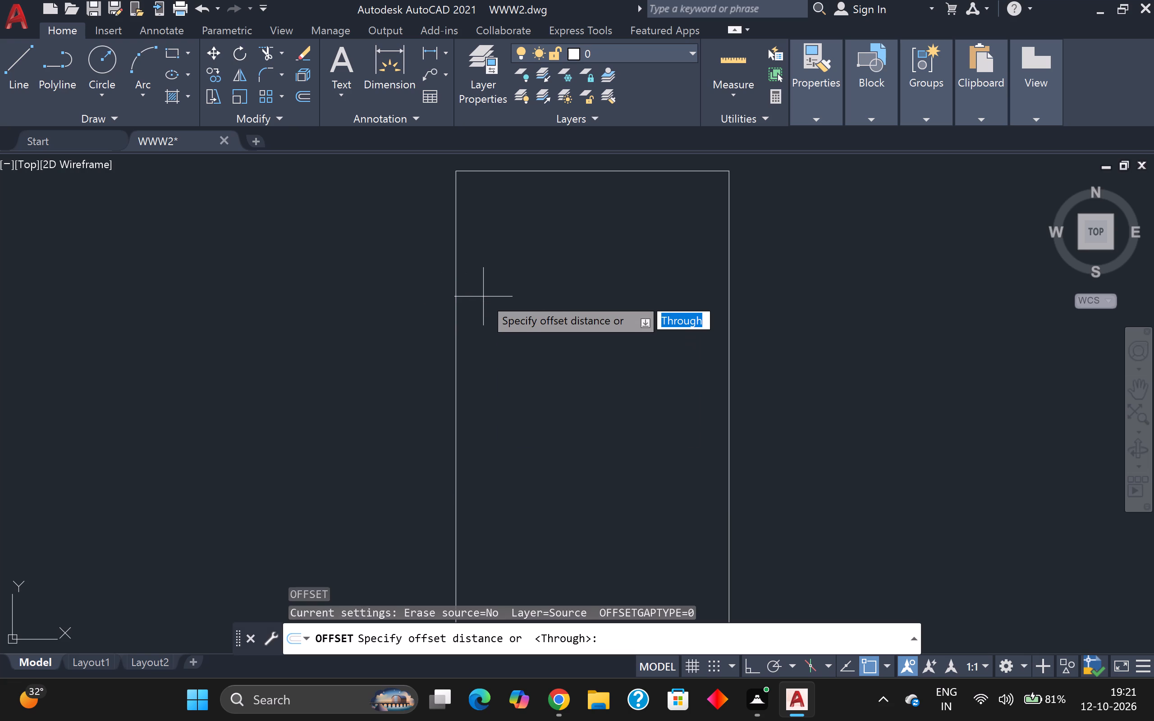
key("Return")
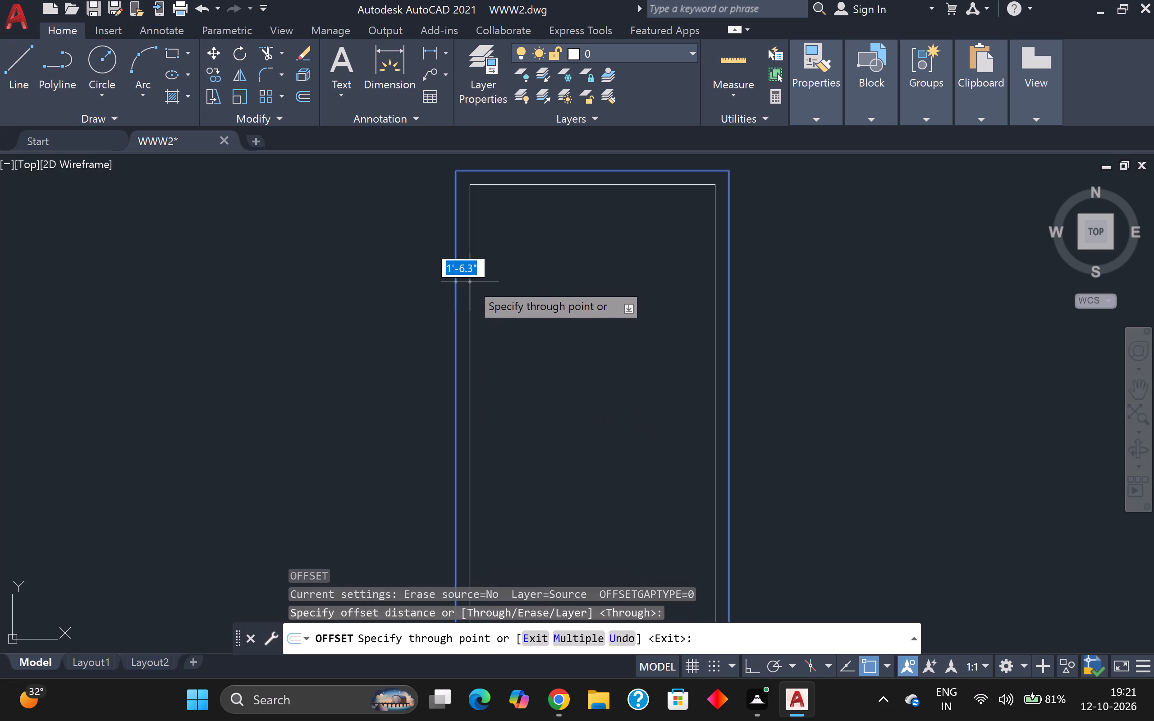
key("9")
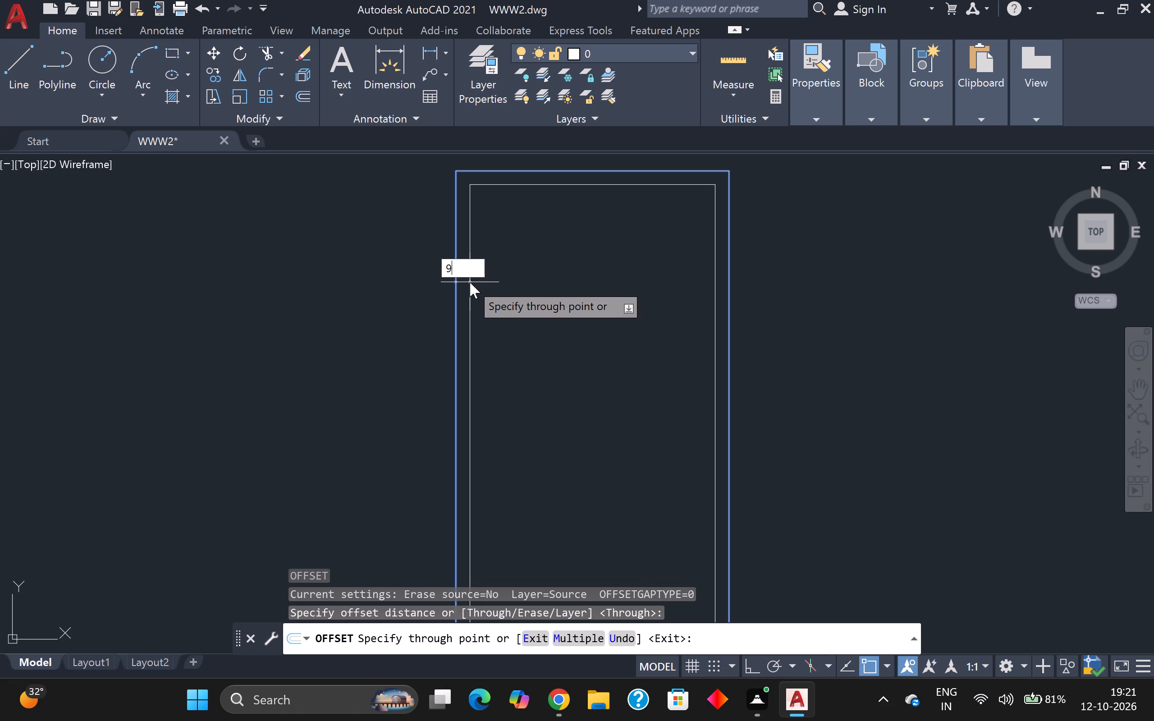
key("Return")
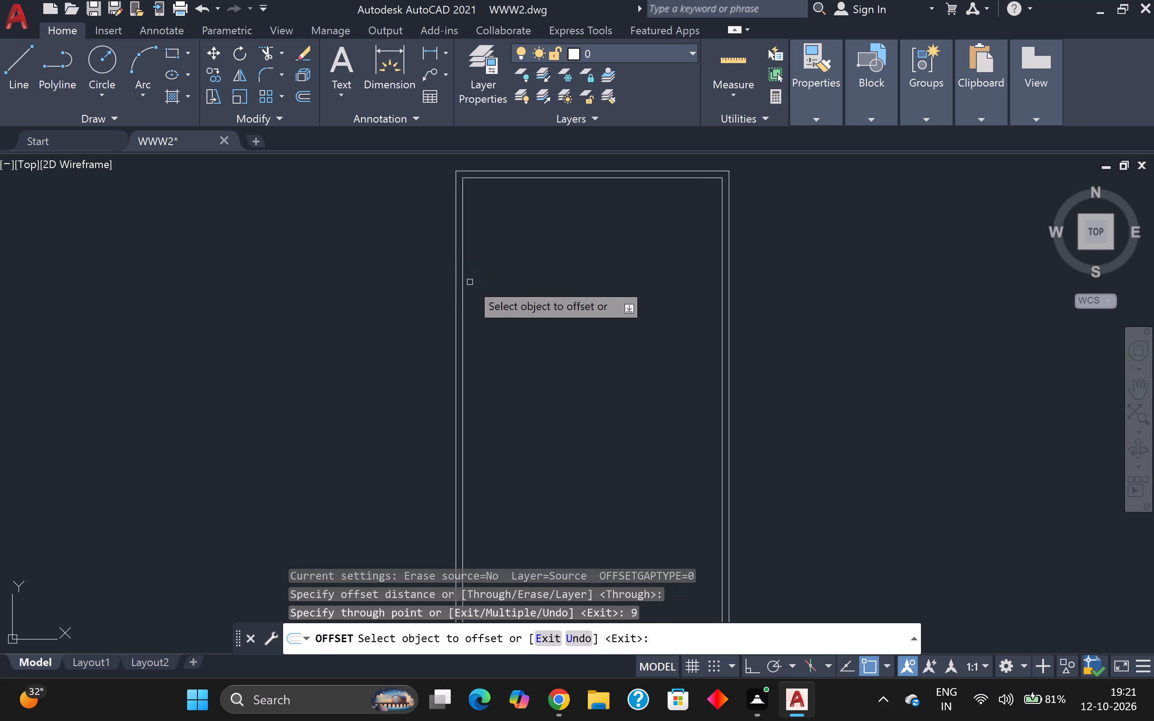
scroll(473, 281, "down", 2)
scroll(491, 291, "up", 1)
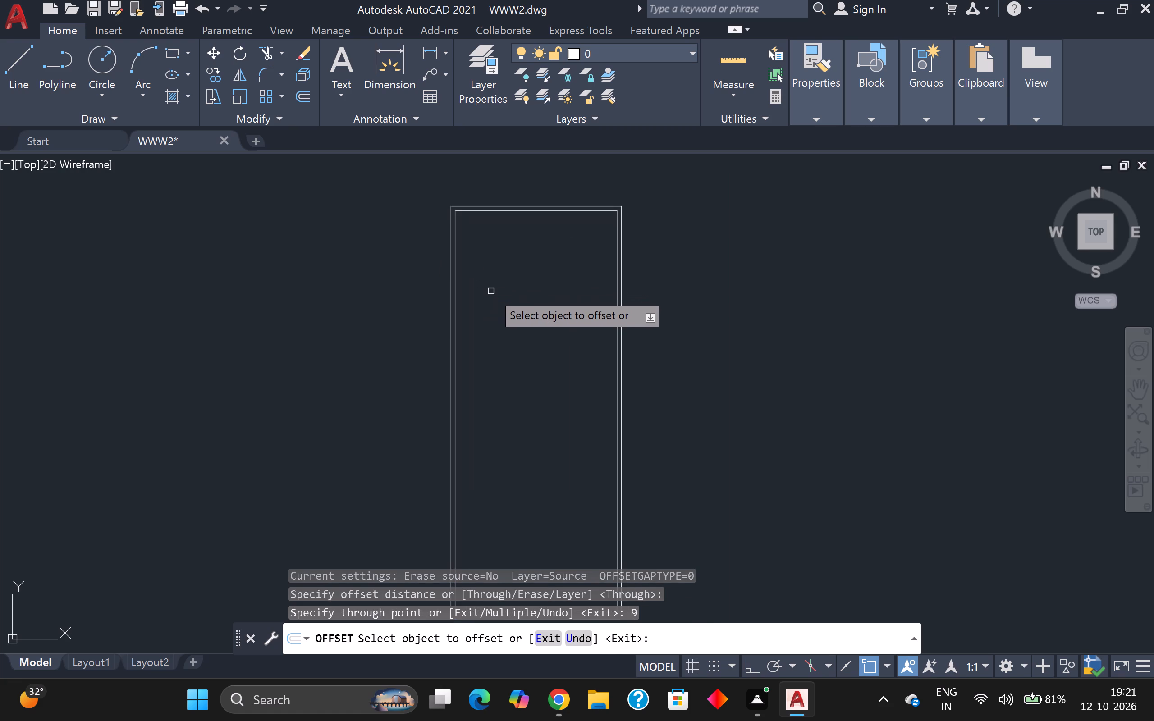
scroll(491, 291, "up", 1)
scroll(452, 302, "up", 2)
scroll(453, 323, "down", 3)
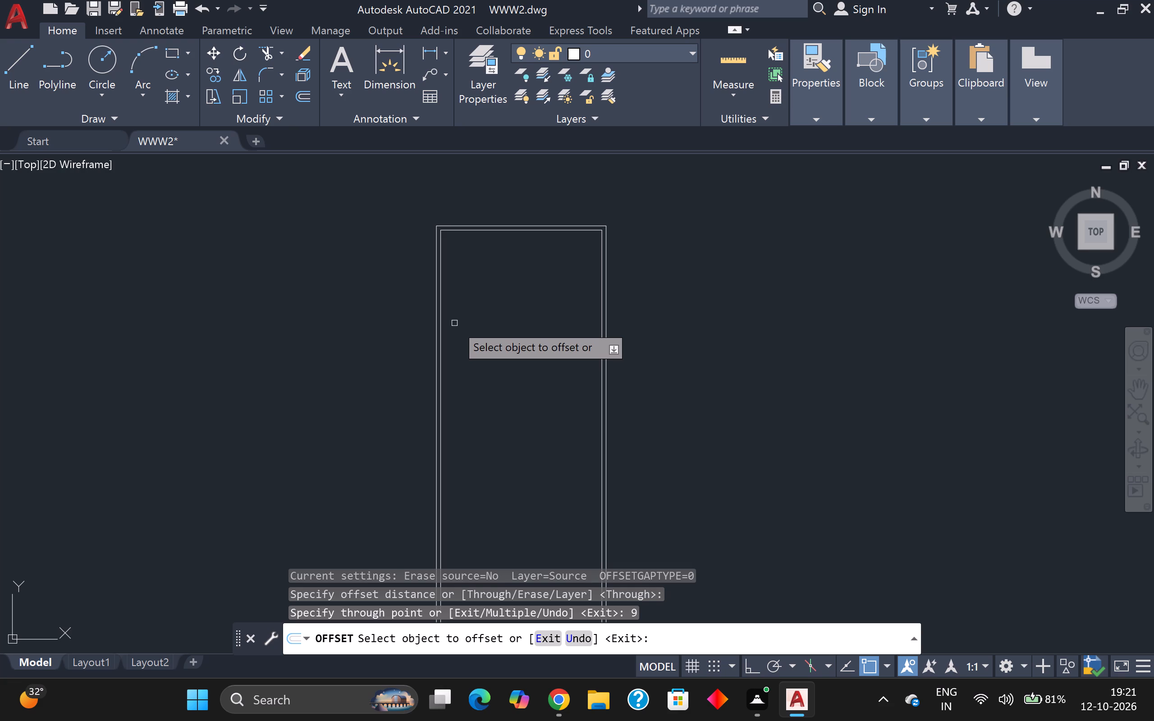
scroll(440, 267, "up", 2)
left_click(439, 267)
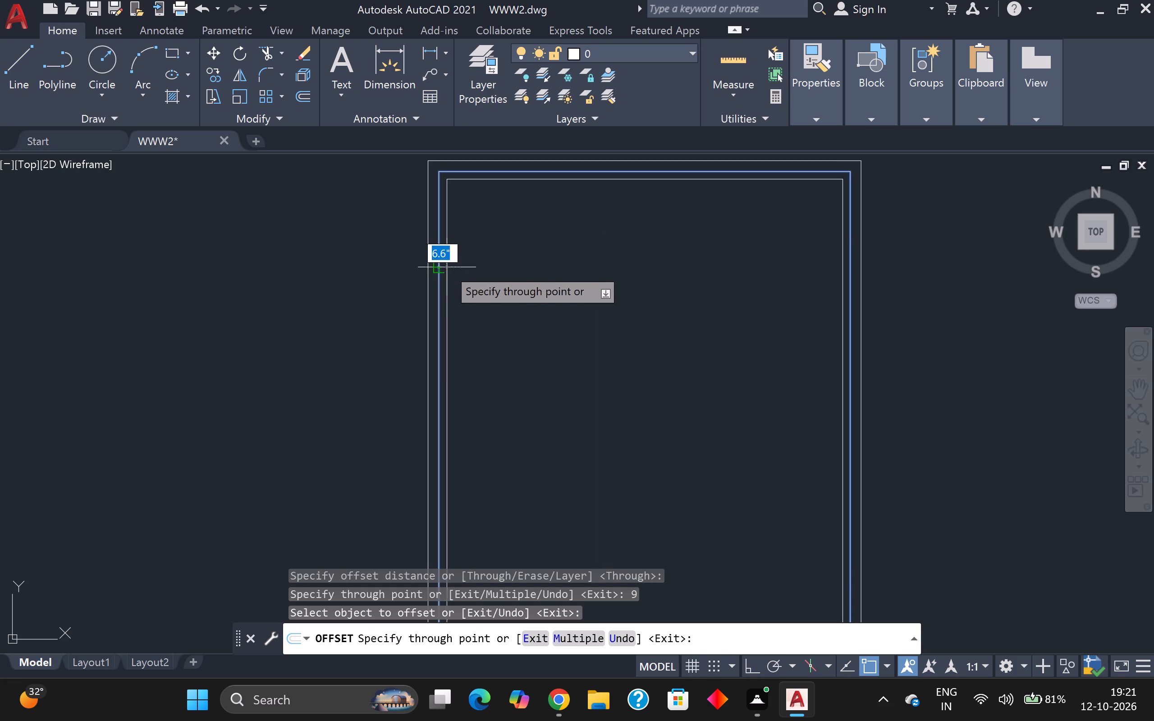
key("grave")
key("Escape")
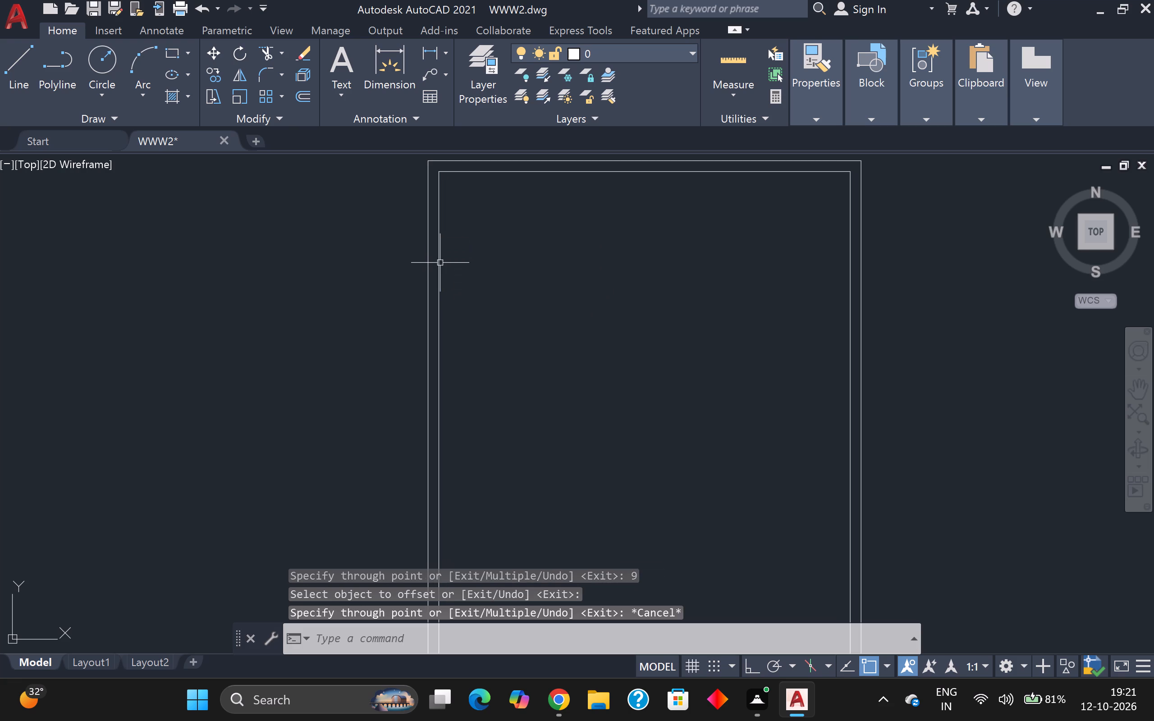
Explode the inner wall rectangle into separate lines.
left_click(440, 263)
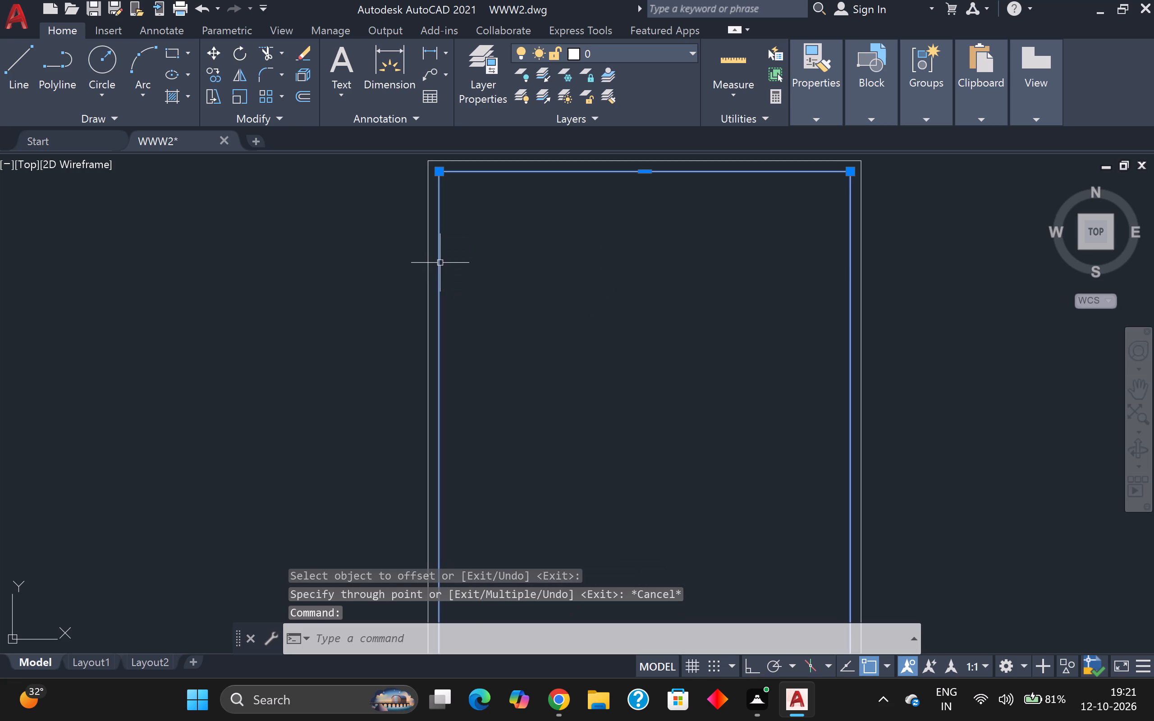
key("x")
key("Return")
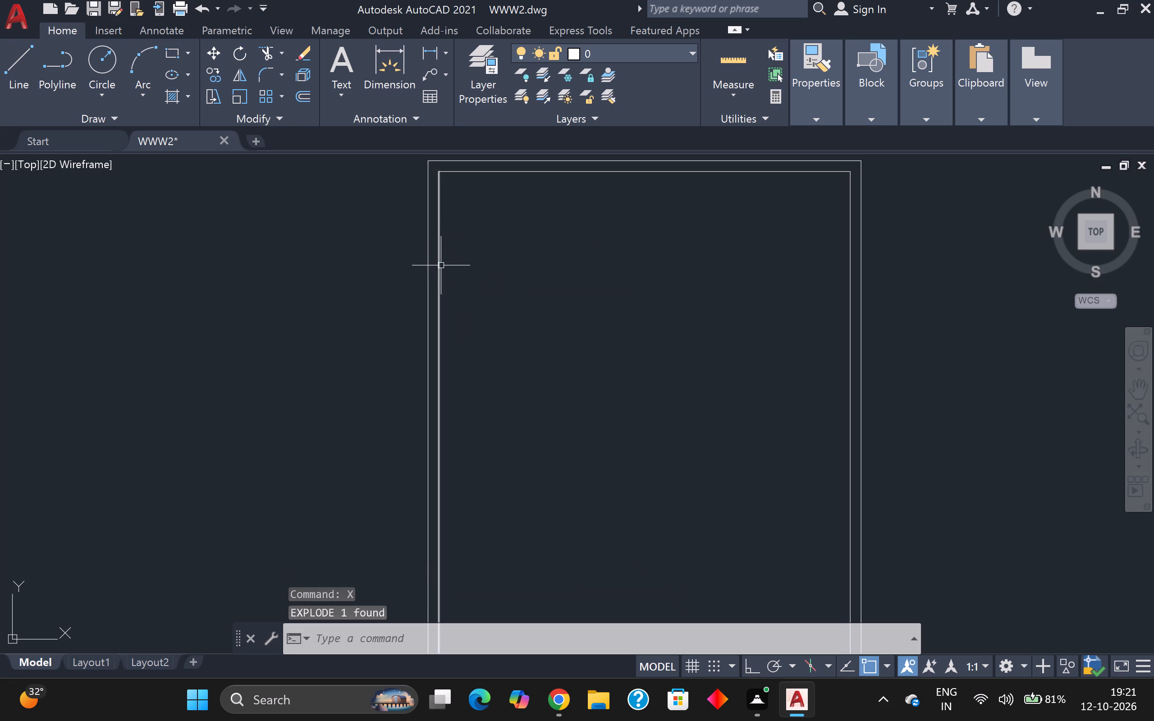
Offset the inner rectangle's left wall line 11' toward the interior.
key("o")
key("Return")
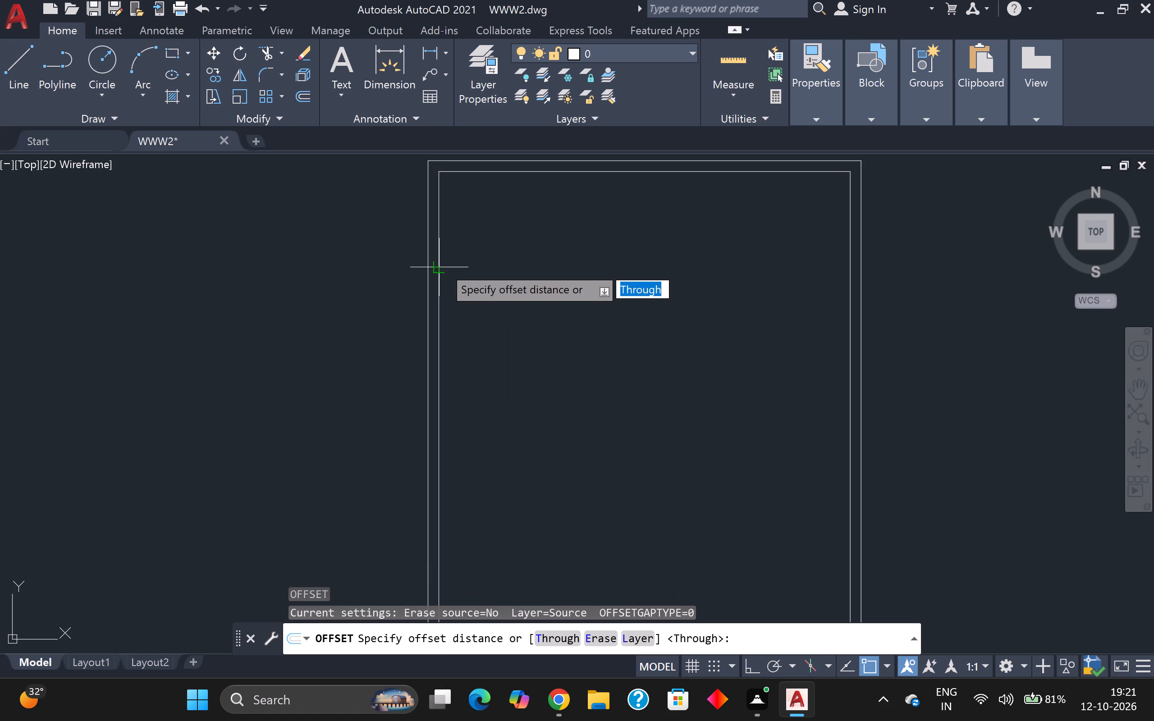
key("Return")
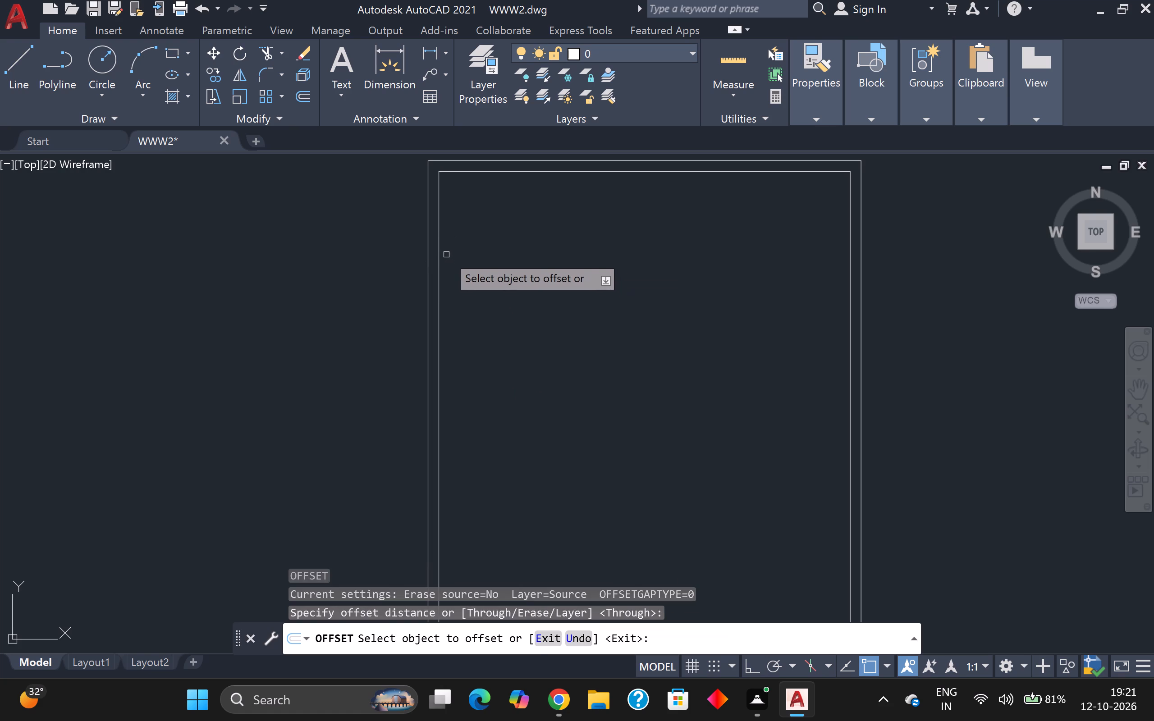
left_click(437, 244)
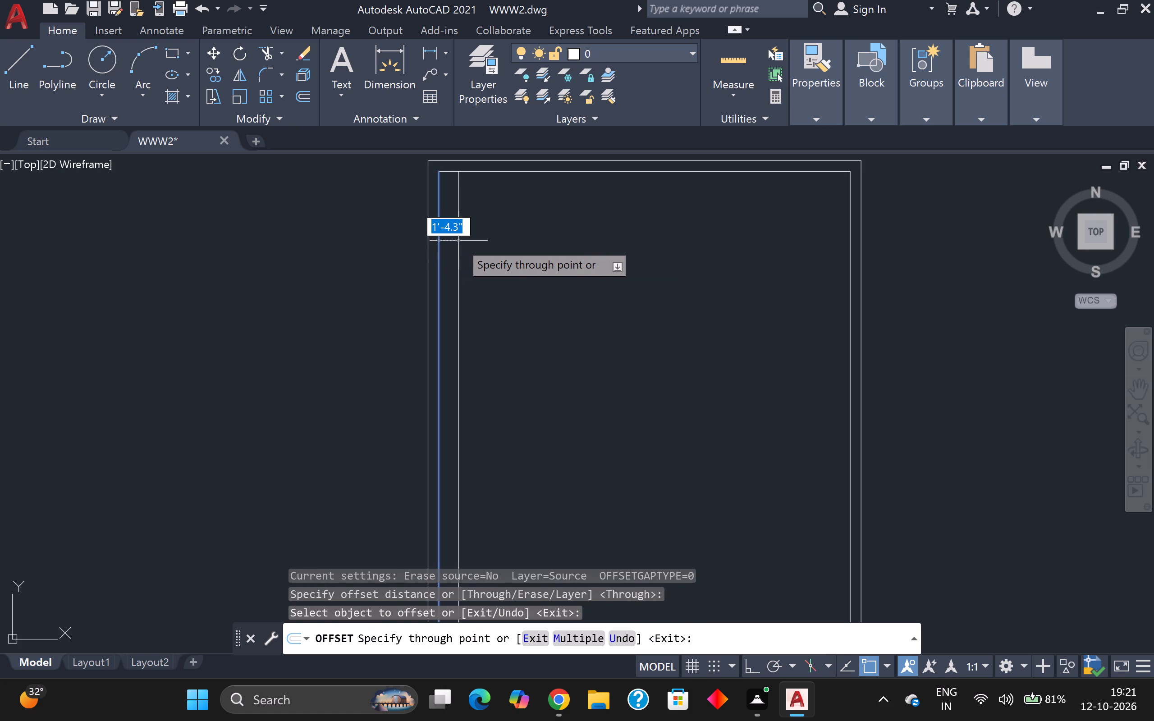
type("11")
key("apostrophe")
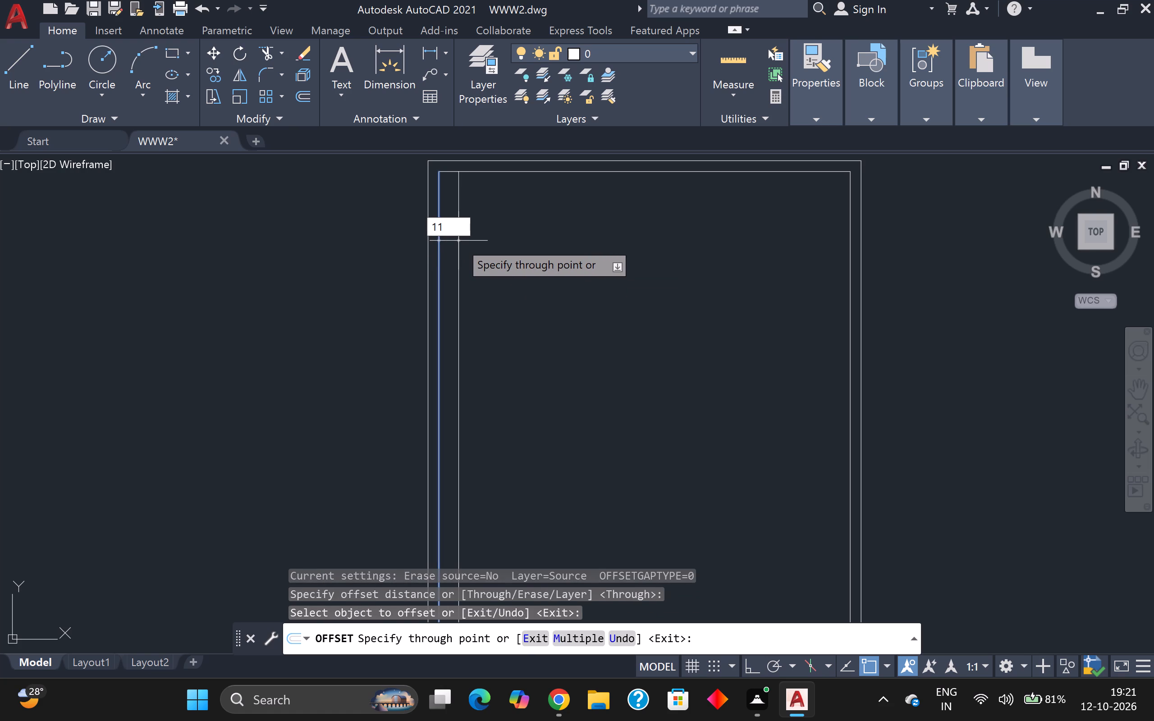
key("Return")
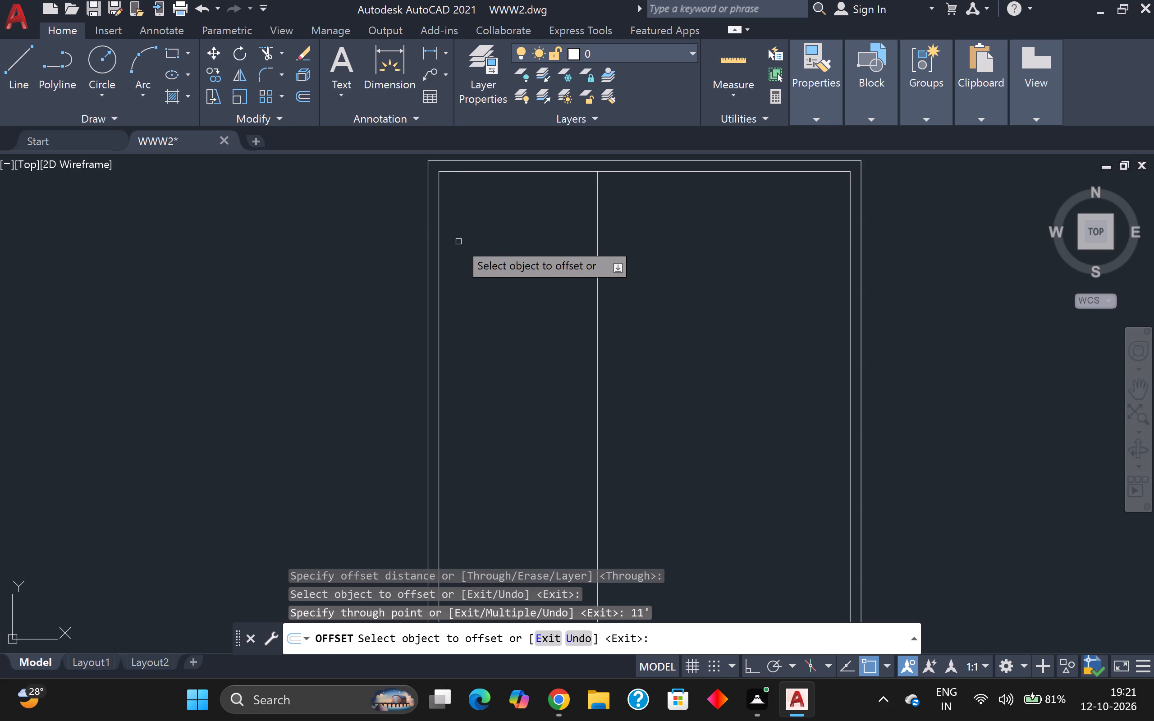
Offset the inner rectangle's top wall line 11' down into the plan.
left_click(491, 173)
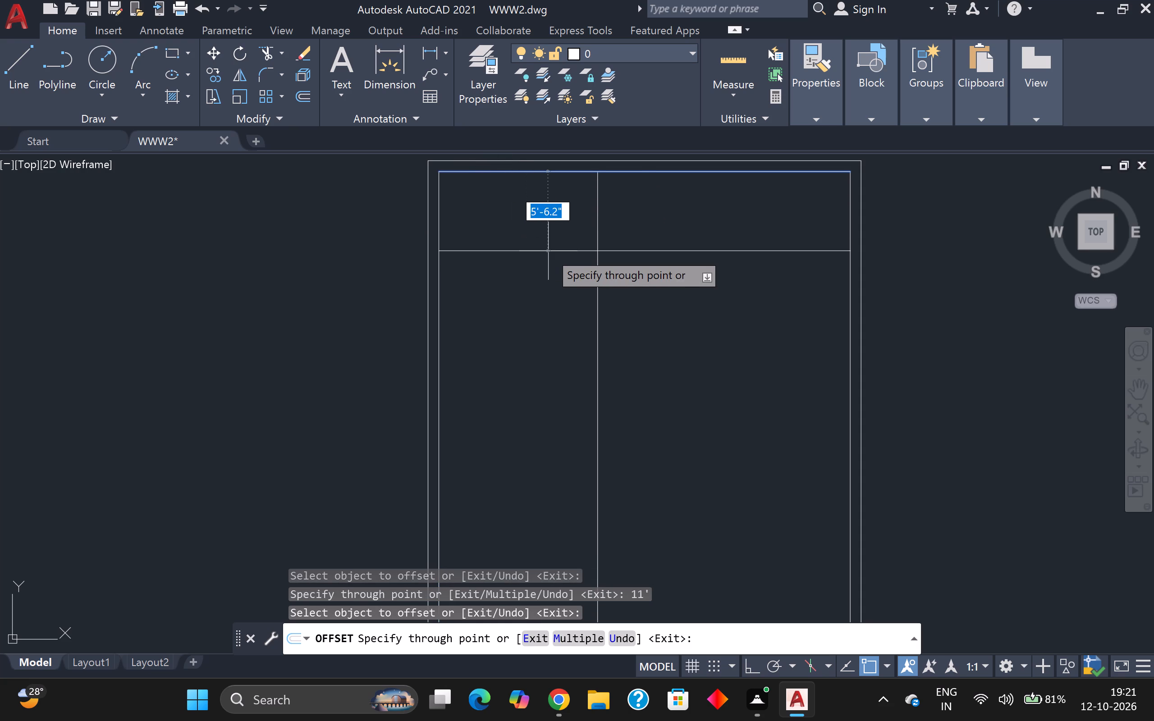
type("11'")
key("Return")
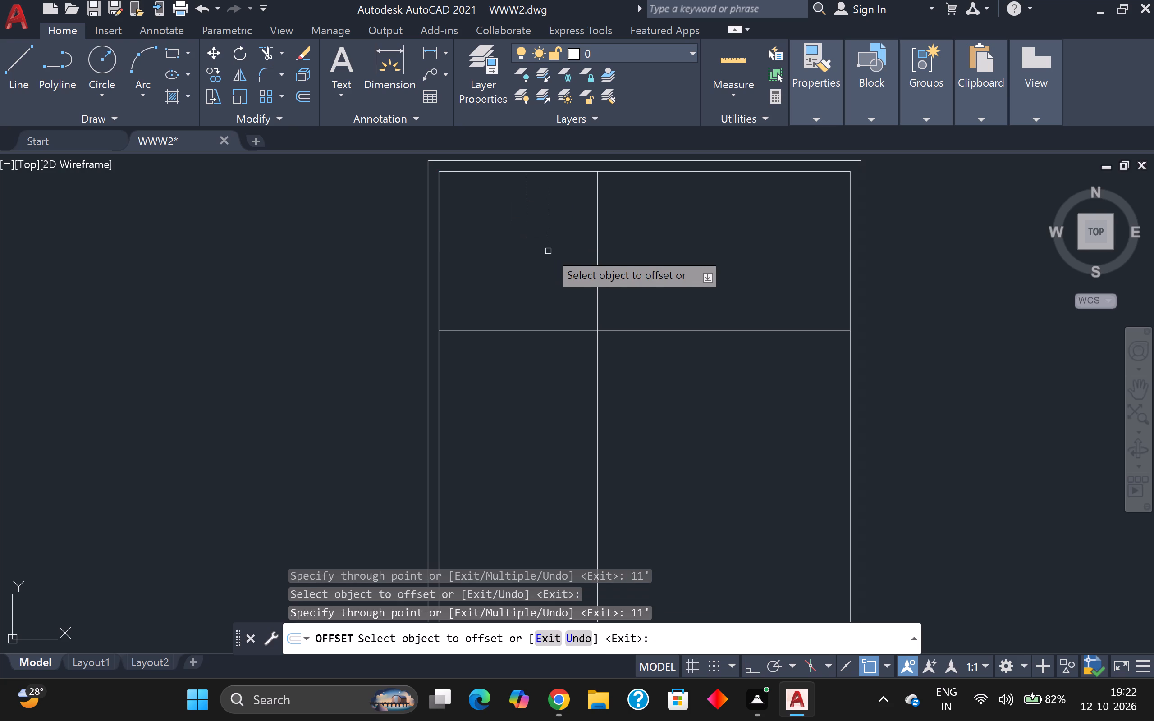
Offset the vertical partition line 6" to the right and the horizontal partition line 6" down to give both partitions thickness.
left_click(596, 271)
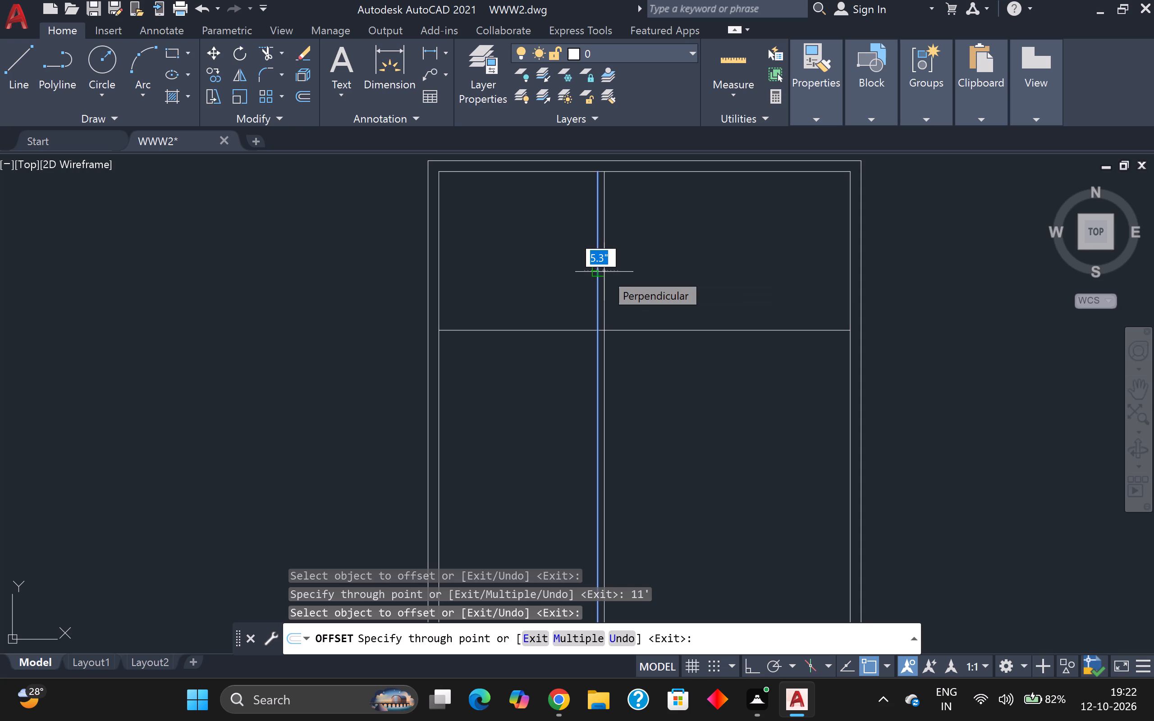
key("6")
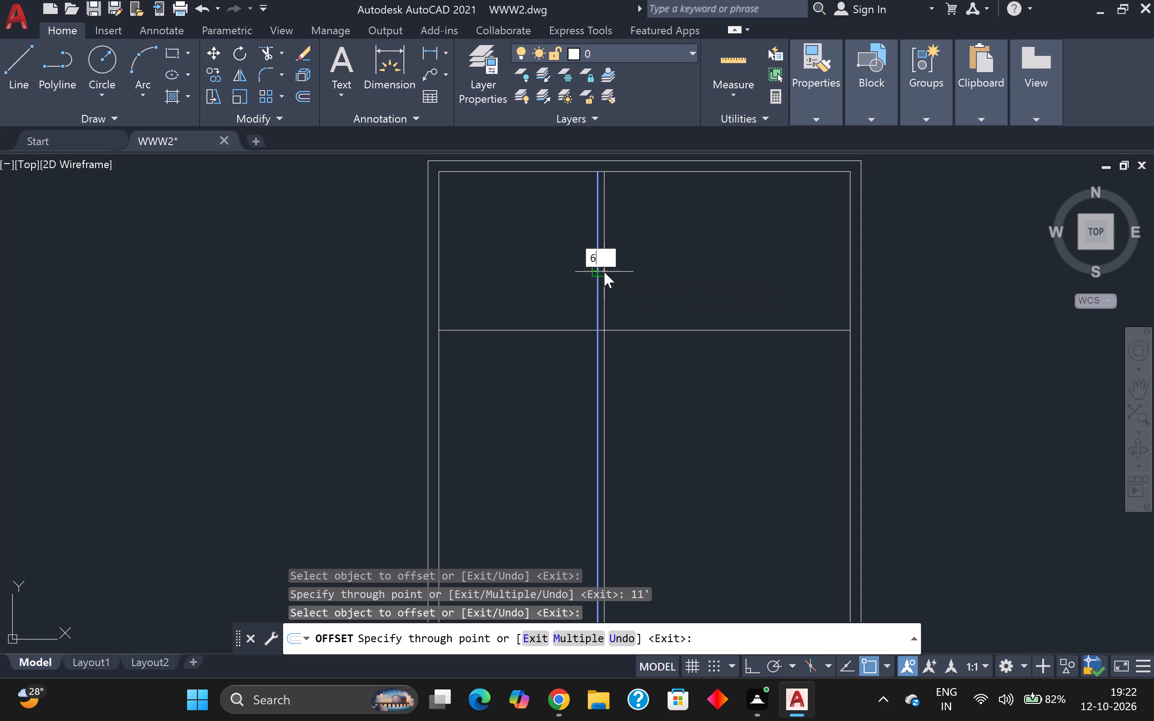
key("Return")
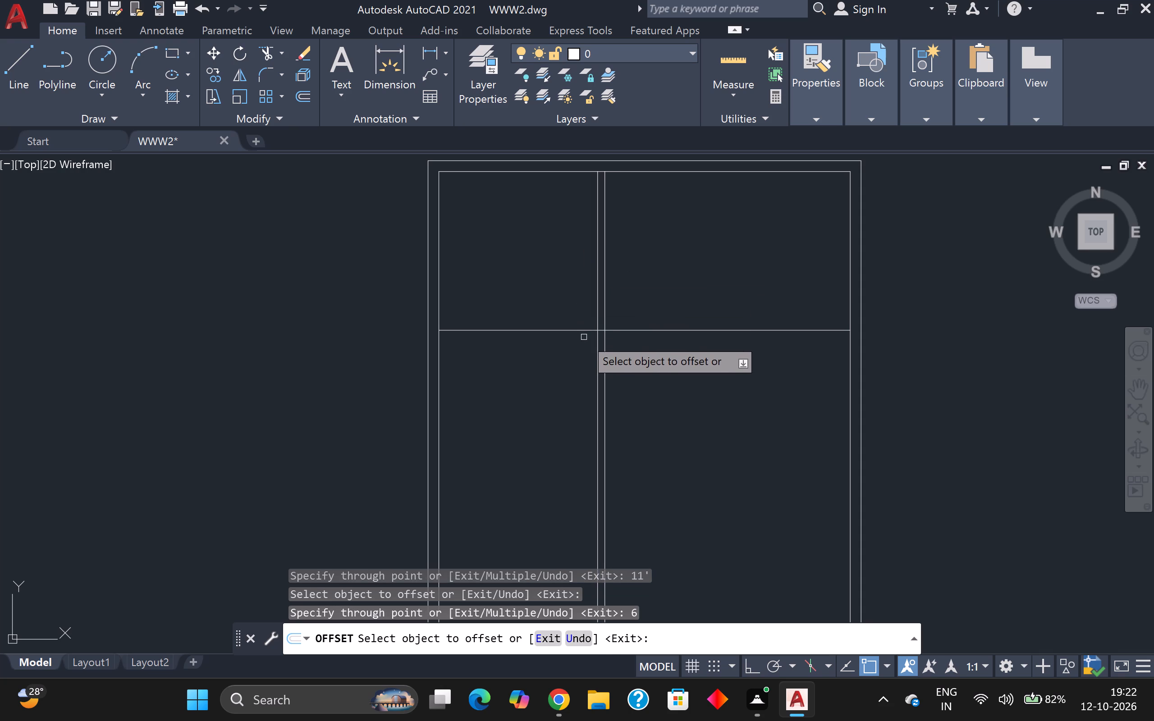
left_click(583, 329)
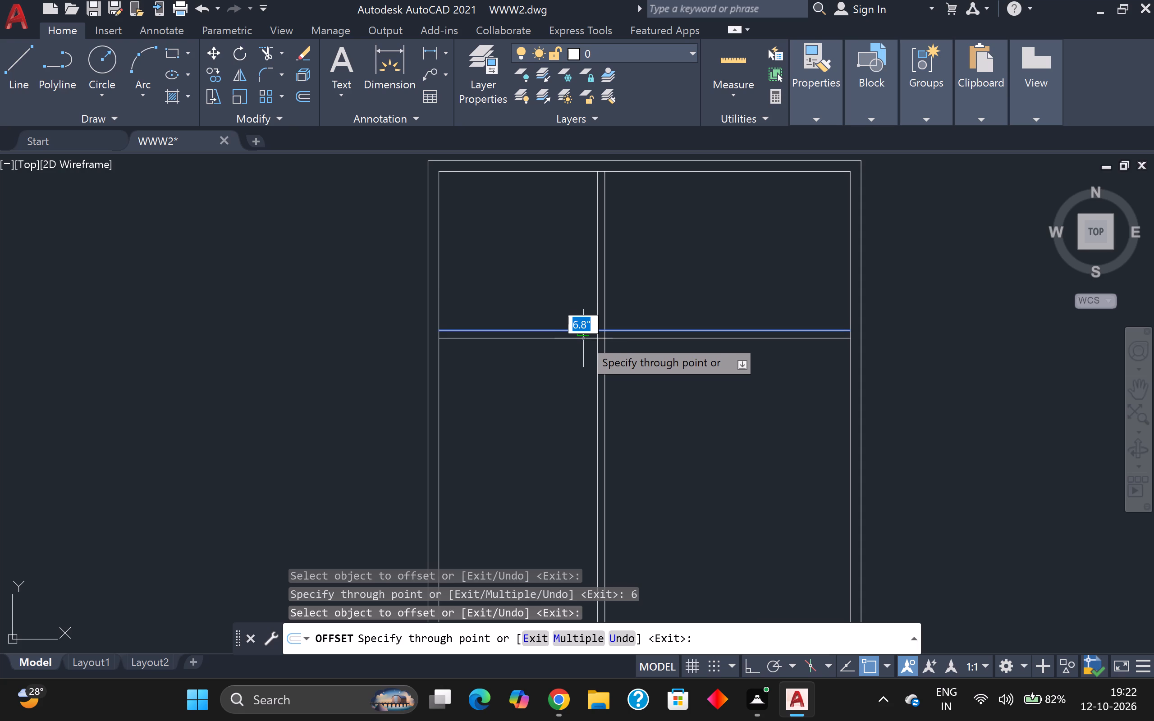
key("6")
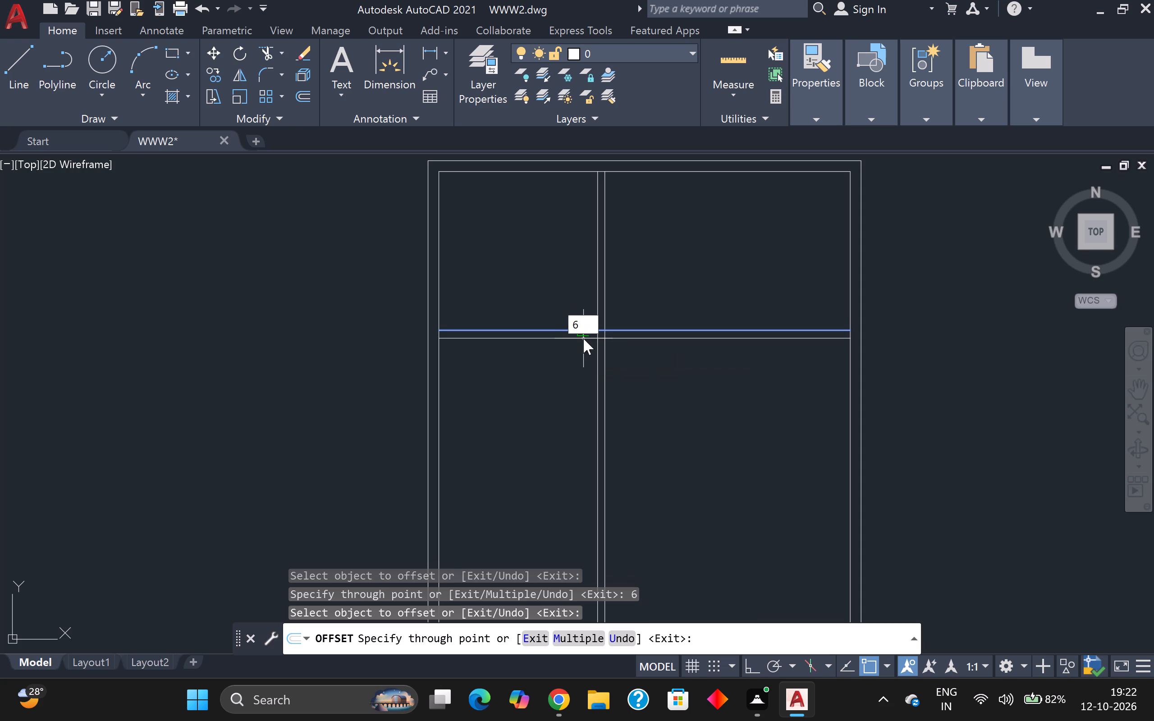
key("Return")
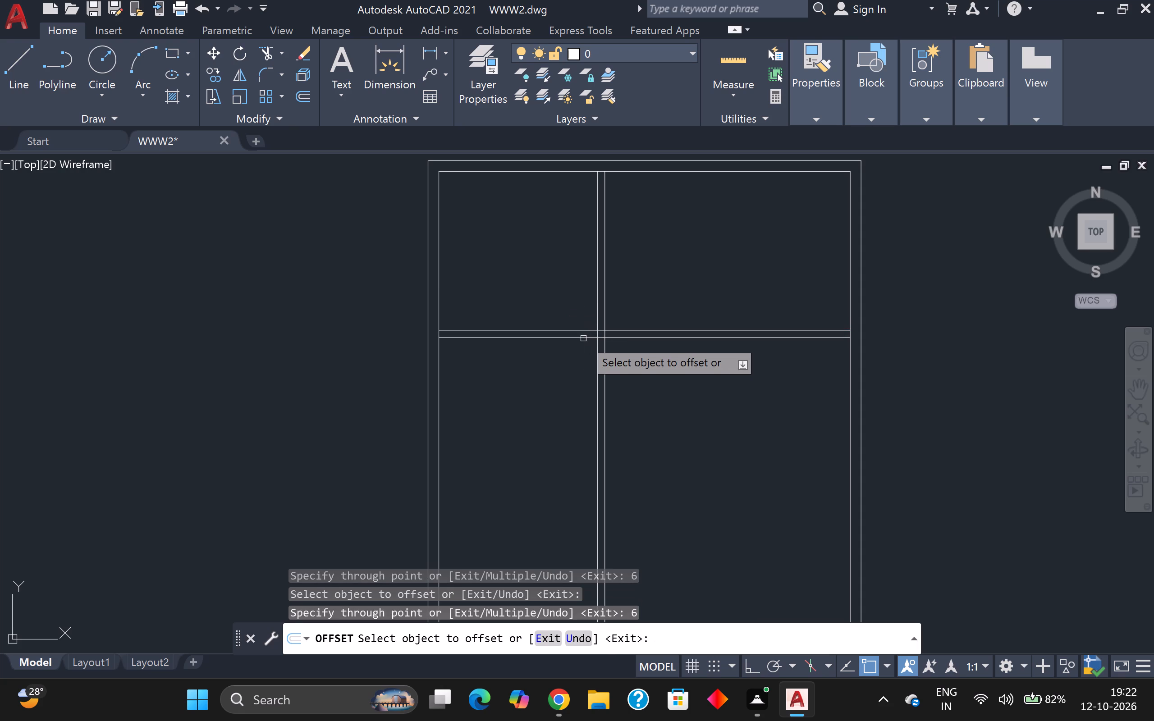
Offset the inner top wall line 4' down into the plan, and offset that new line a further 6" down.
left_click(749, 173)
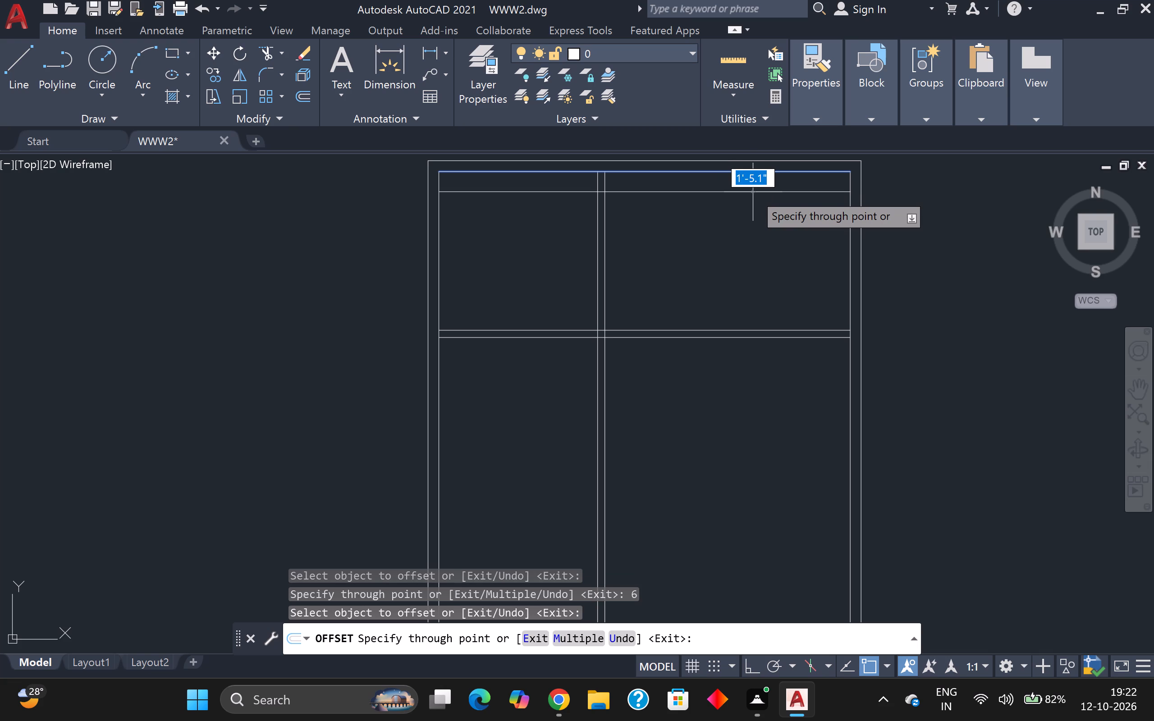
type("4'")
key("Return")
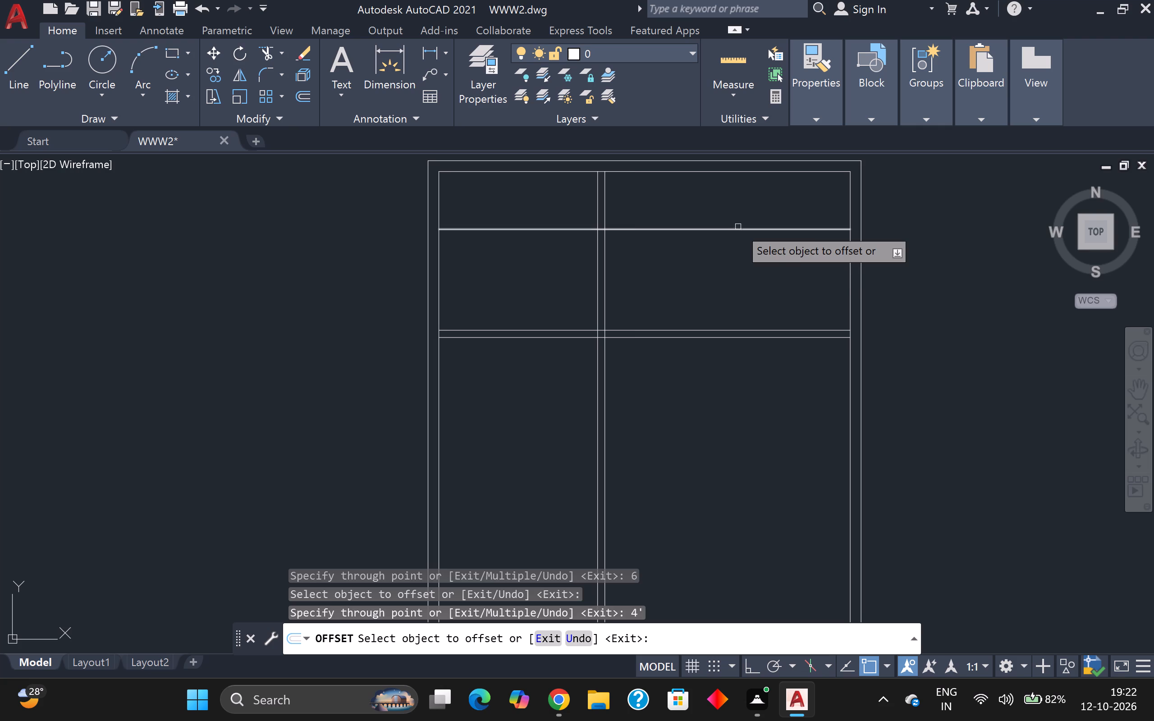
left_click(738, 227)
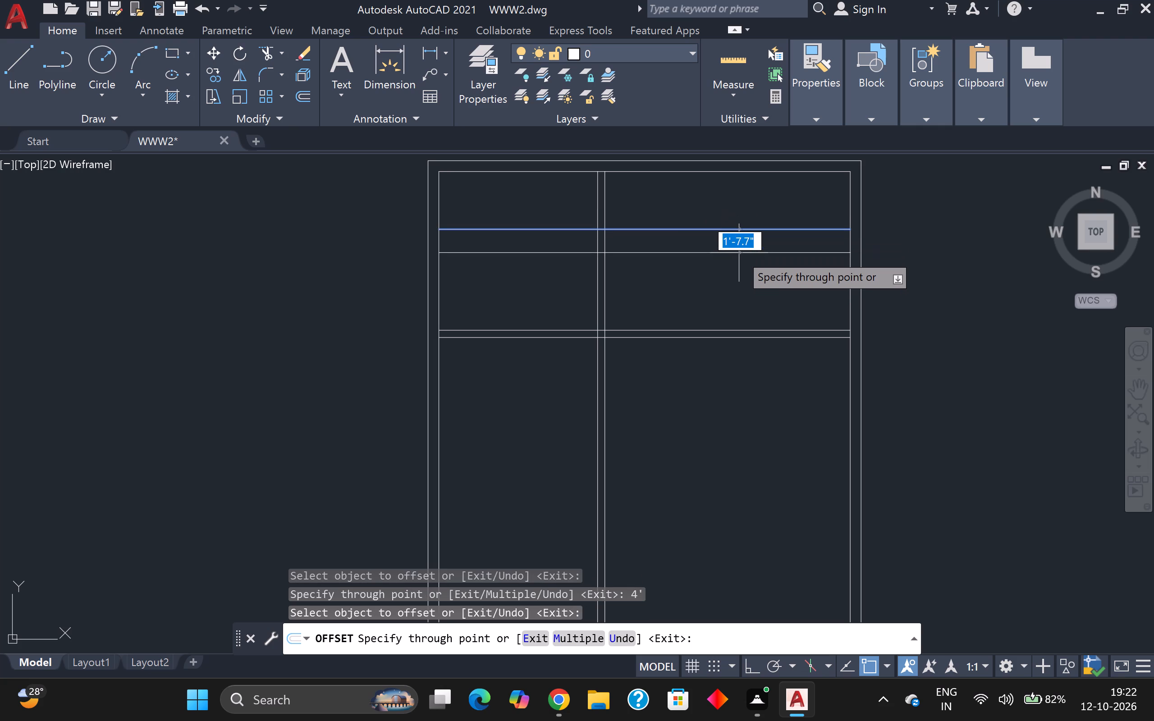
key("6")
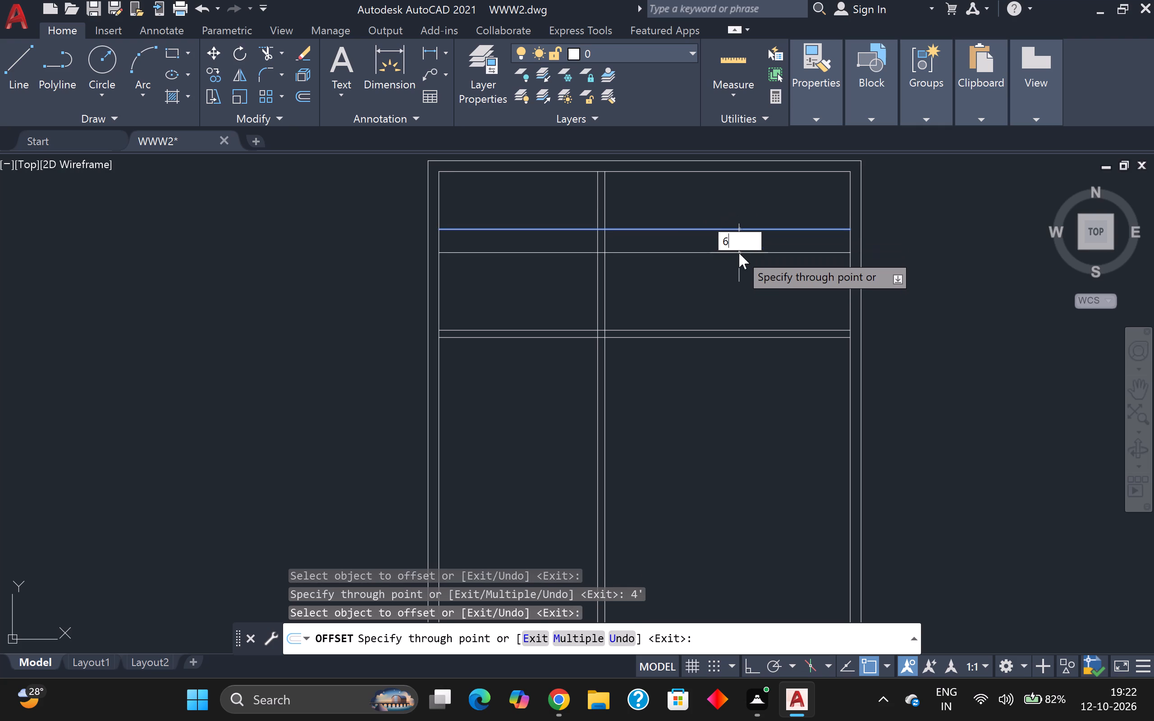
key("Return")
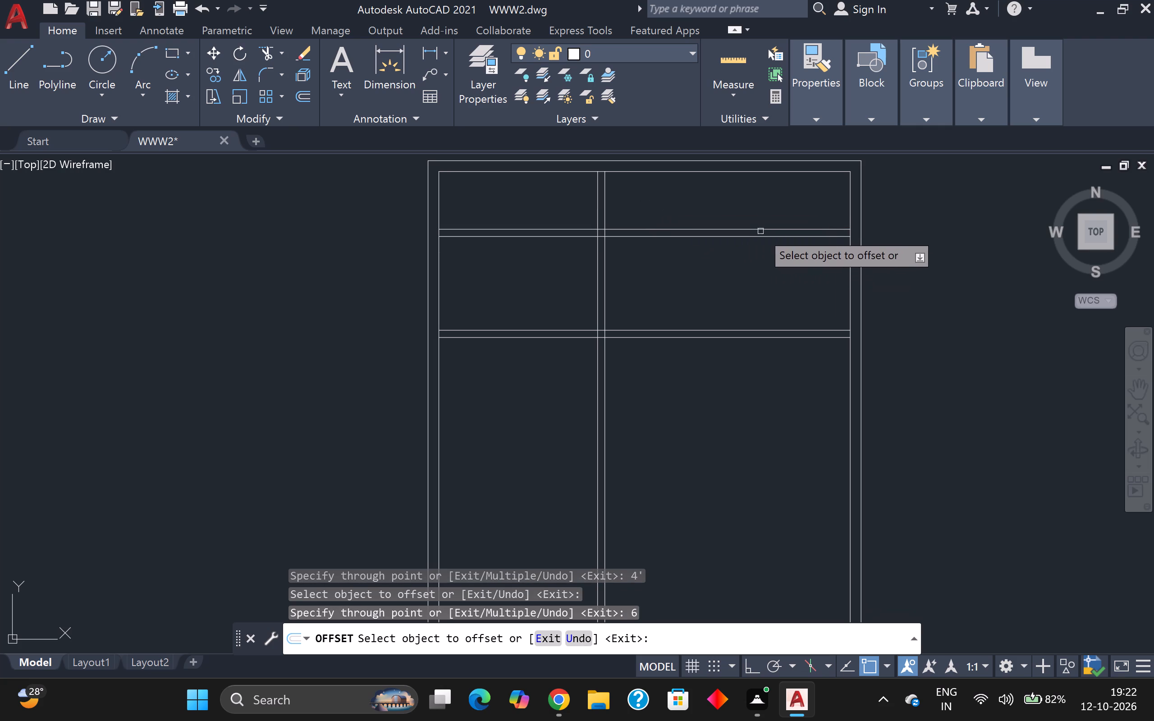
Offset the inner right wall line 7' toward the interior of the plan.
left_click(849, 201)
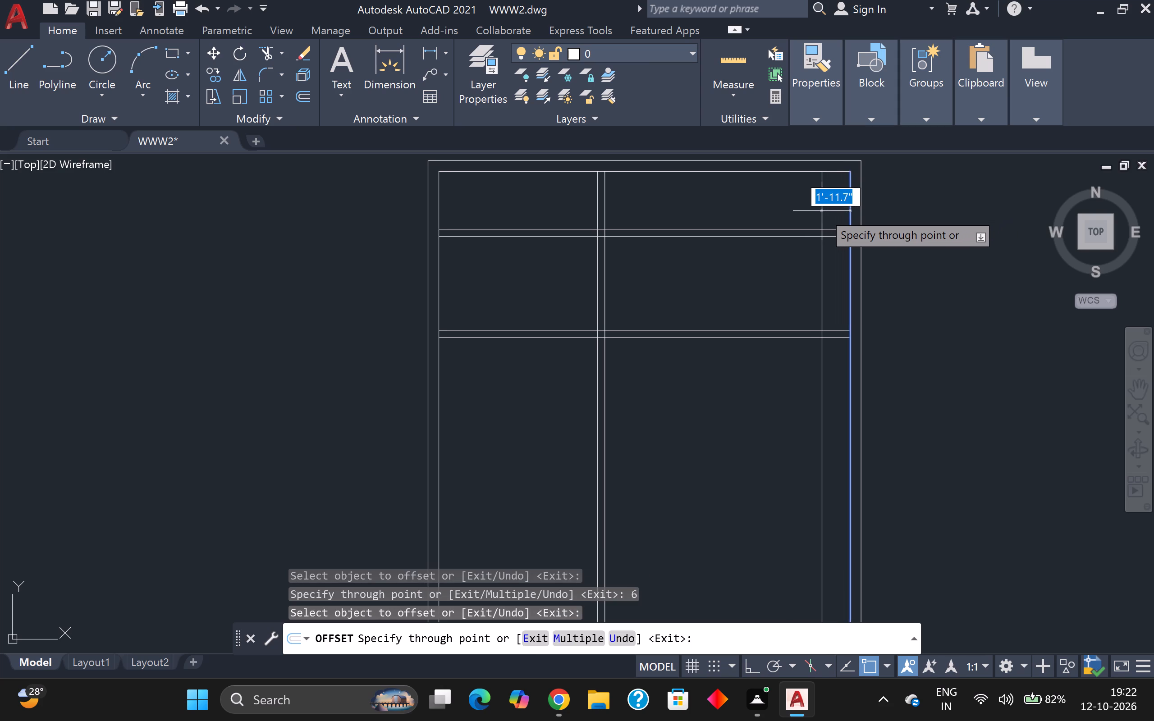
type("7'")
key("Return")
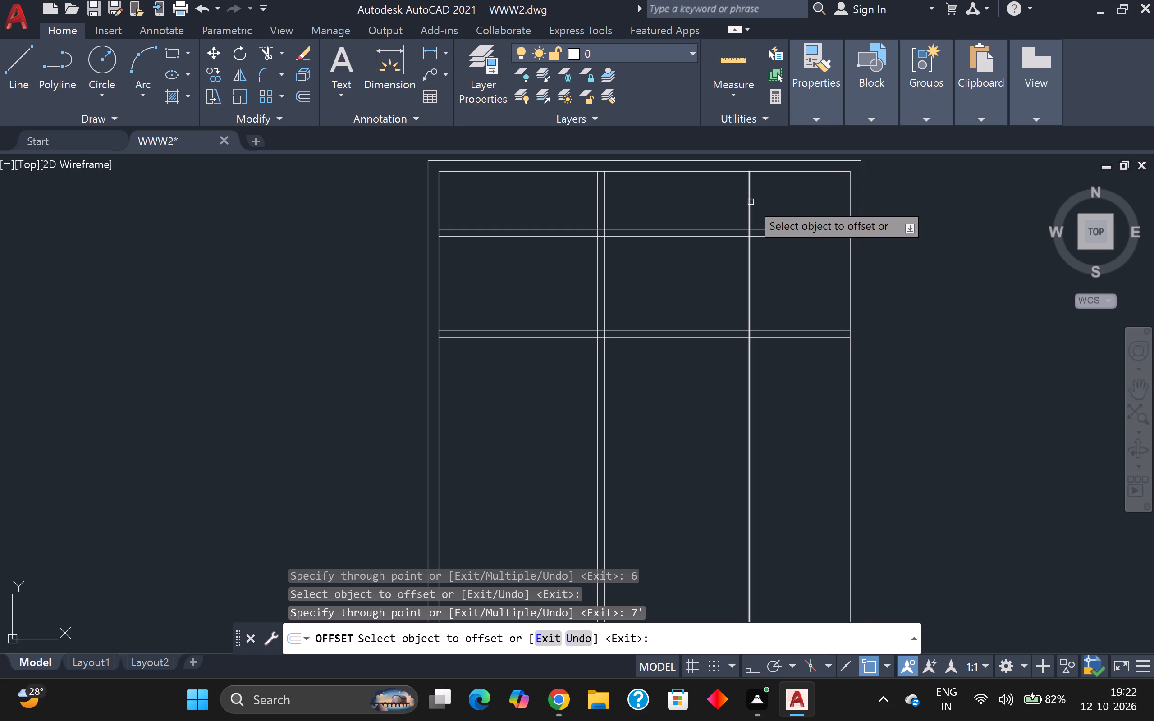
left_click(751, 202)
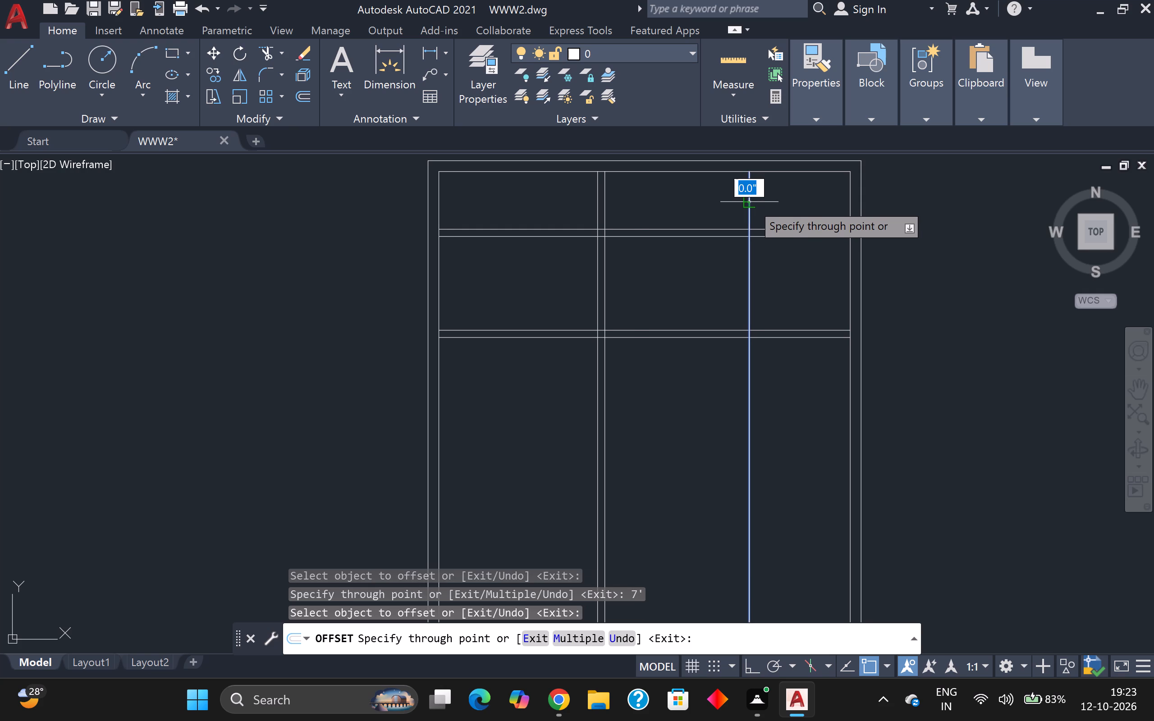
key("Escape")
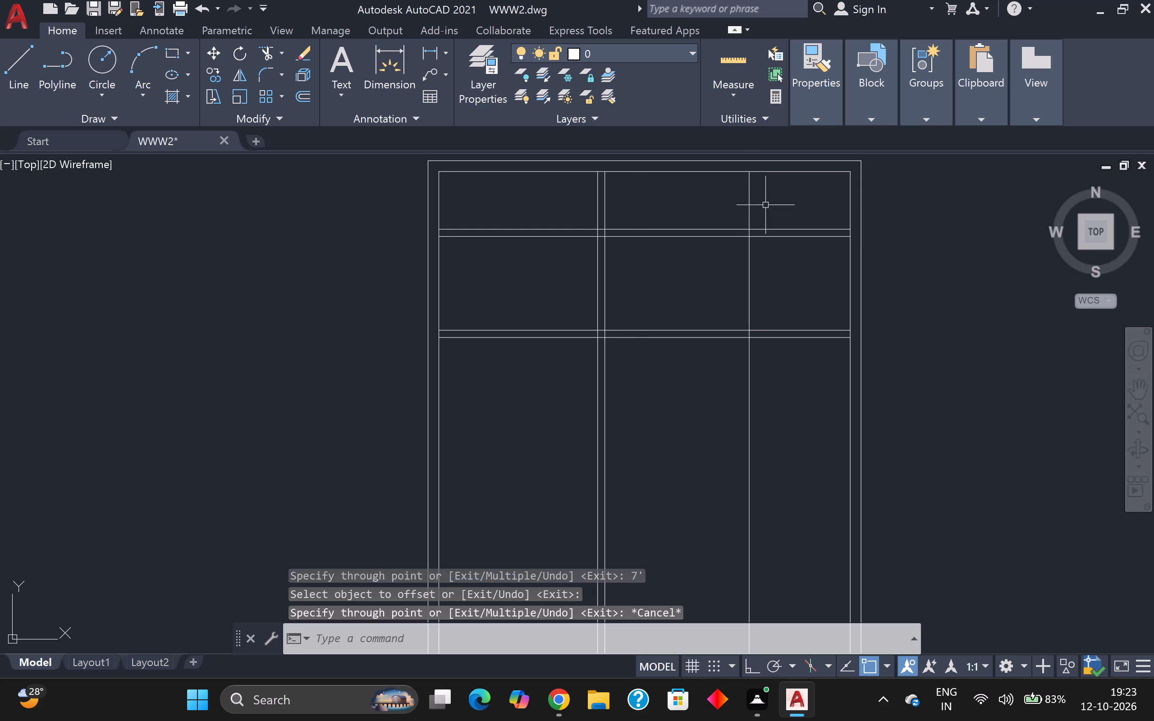
Review the partition layout across the whole length of the floor plan.
scroll(770, 213, "down", 4)
scroll(792, 243, "up", 4)
scroll(791, 243, "down", 3)
scroll(784, 242, "up", 1)
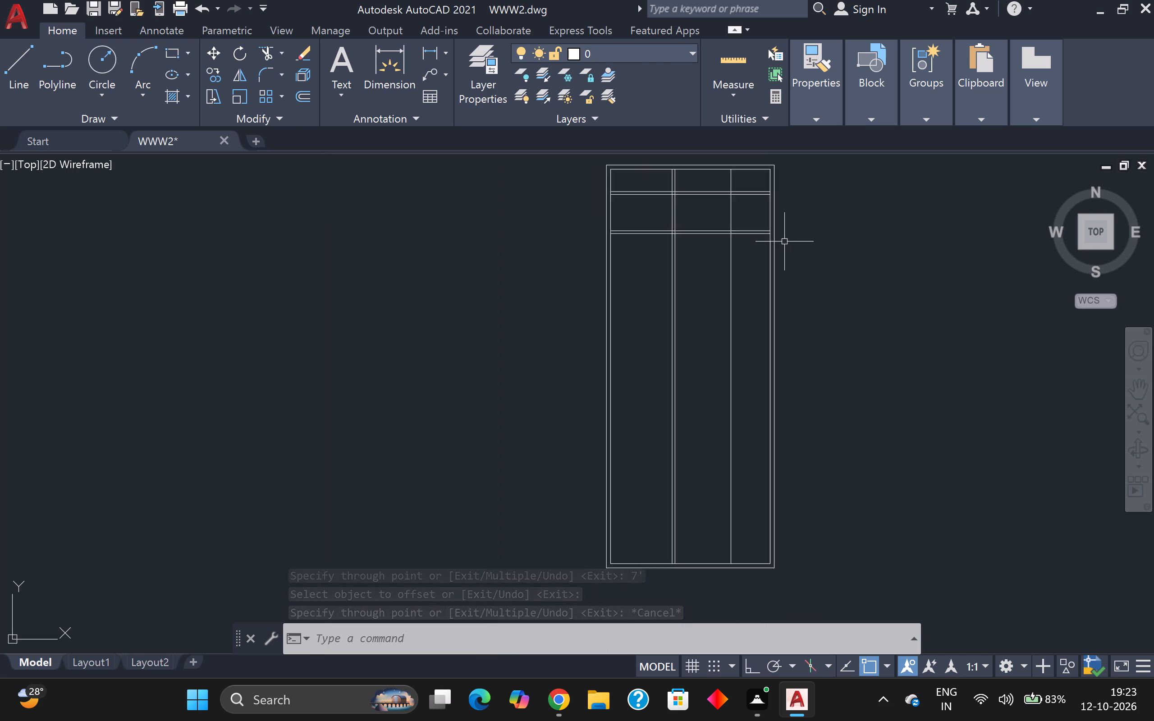
scroll(784, 242, "up", 1)
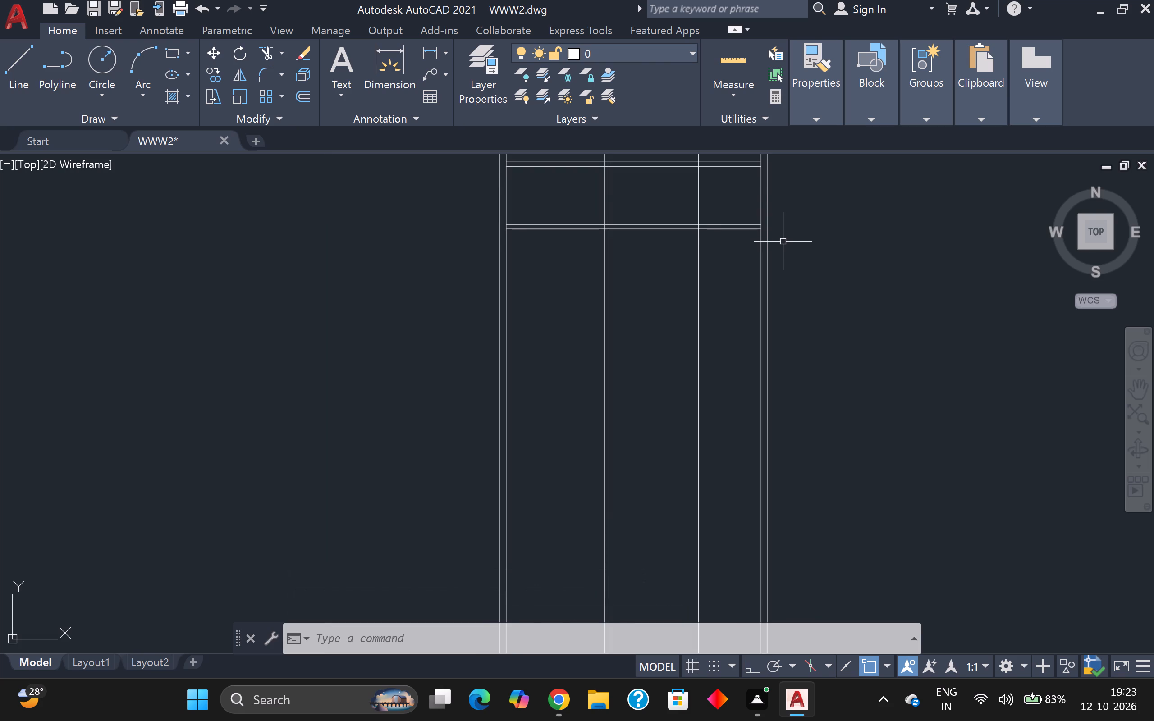
scroll(783, 242, "down", 2)
scroll(783, 242, "up", 4)
scroll(783, 239, "down", 3)
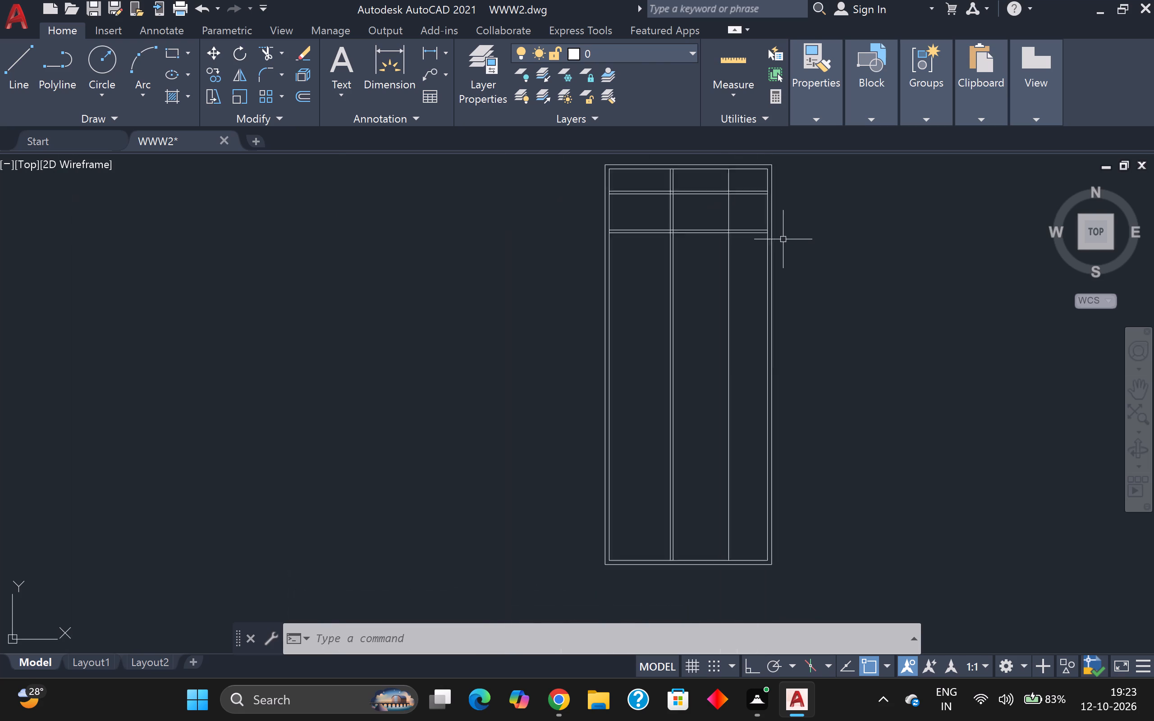
scroll(783, 239, "down", 2)
scroll(783, 239, "up", 3)
scroll(756, 247, "down", 2)
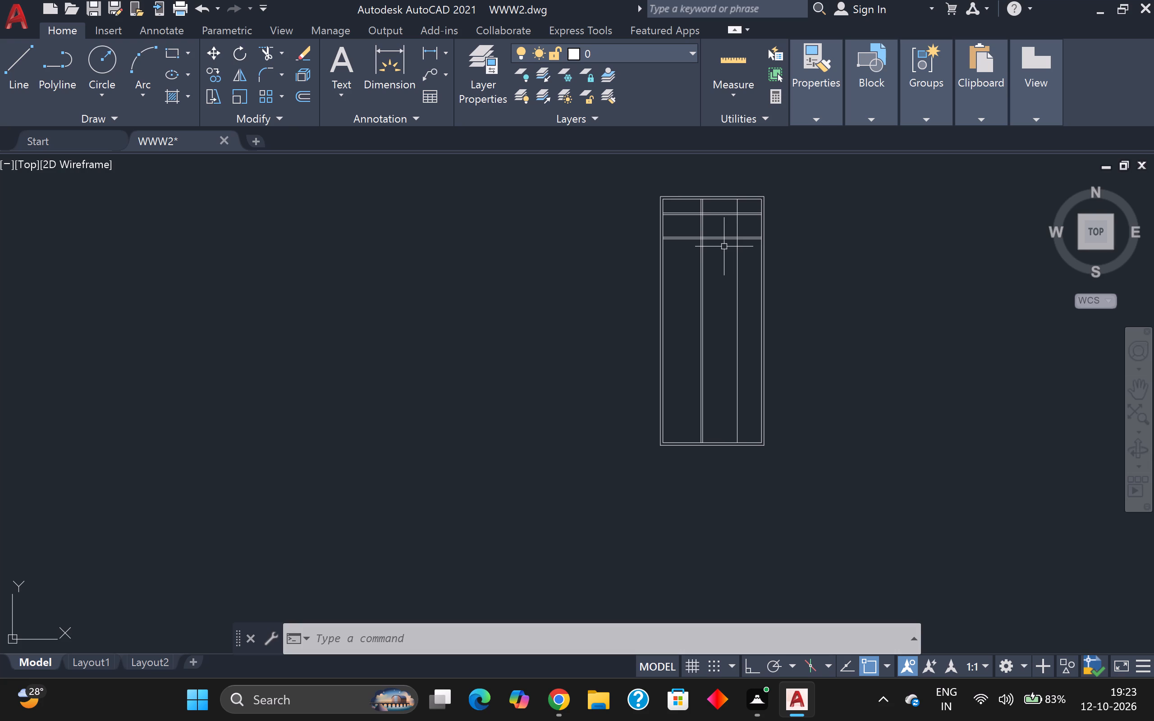
Undo the partition offsets, the explode and the 9" wall offset, back to the plain 30' by 72' rectangle.
key("ctrl+z")
key("ctrl+z")
key("ctrl+z")
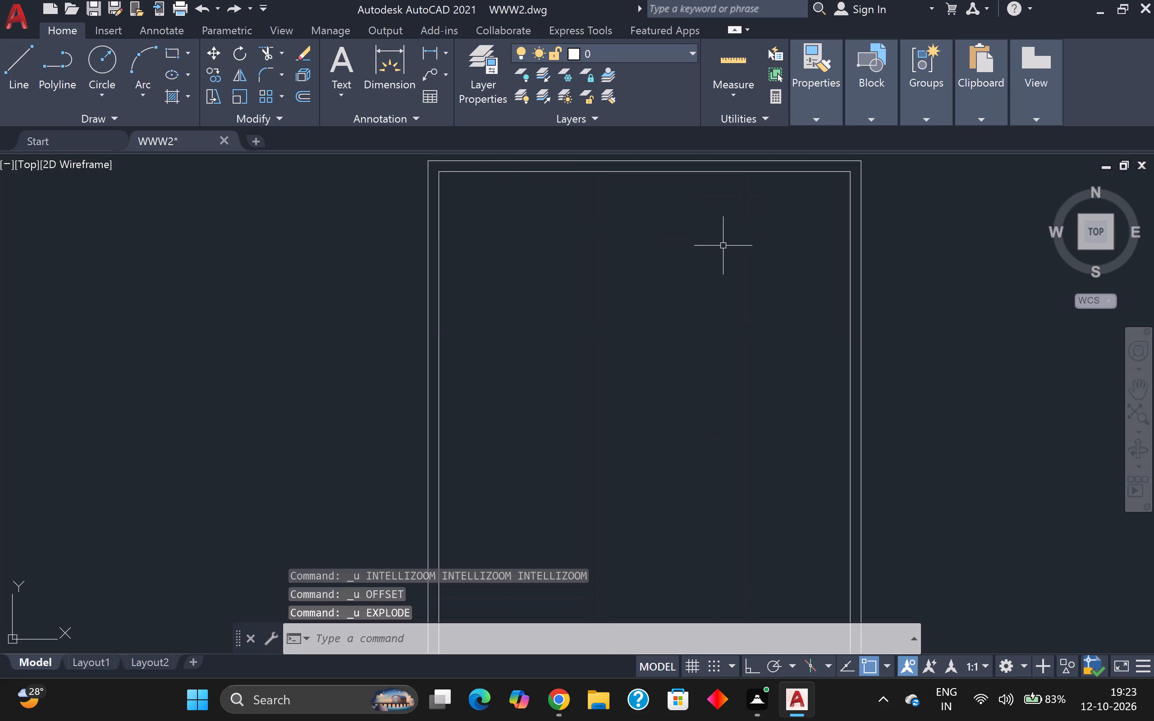
key("ctrl+z")
scroll(724, 243, "down", 3)
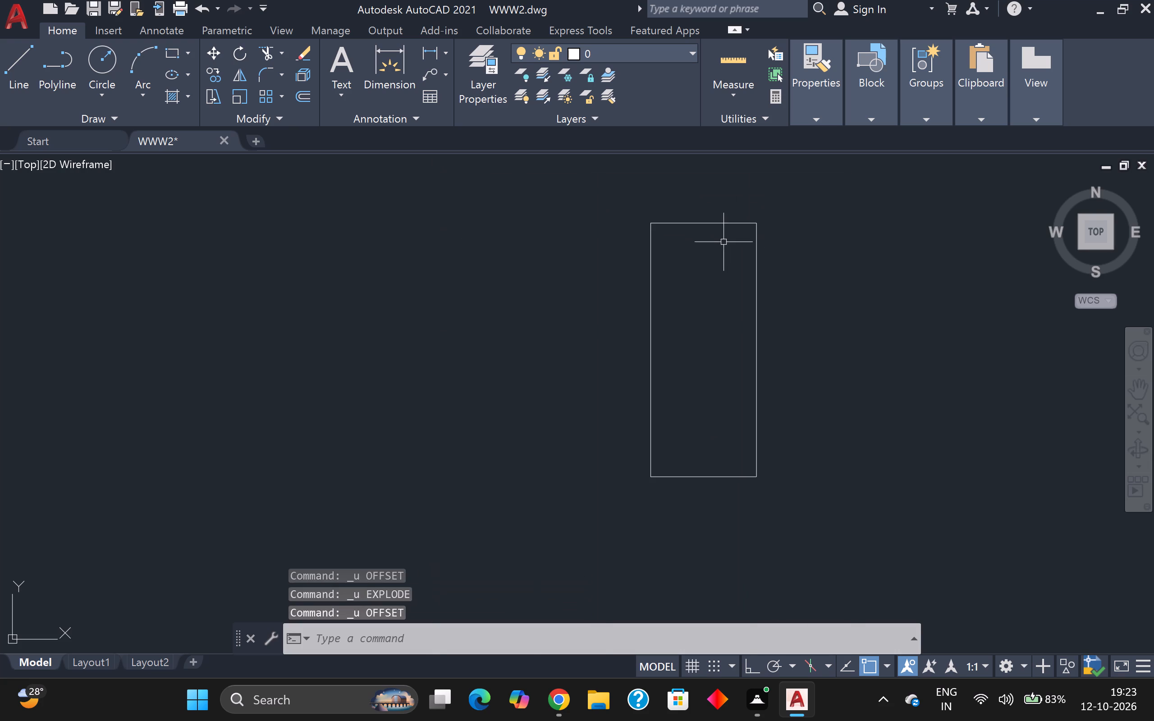
scroll(733, 282, "up", 2)
middle_click_drag(733, 282, 733, 294)
scroll(733, 282, "down", 1)
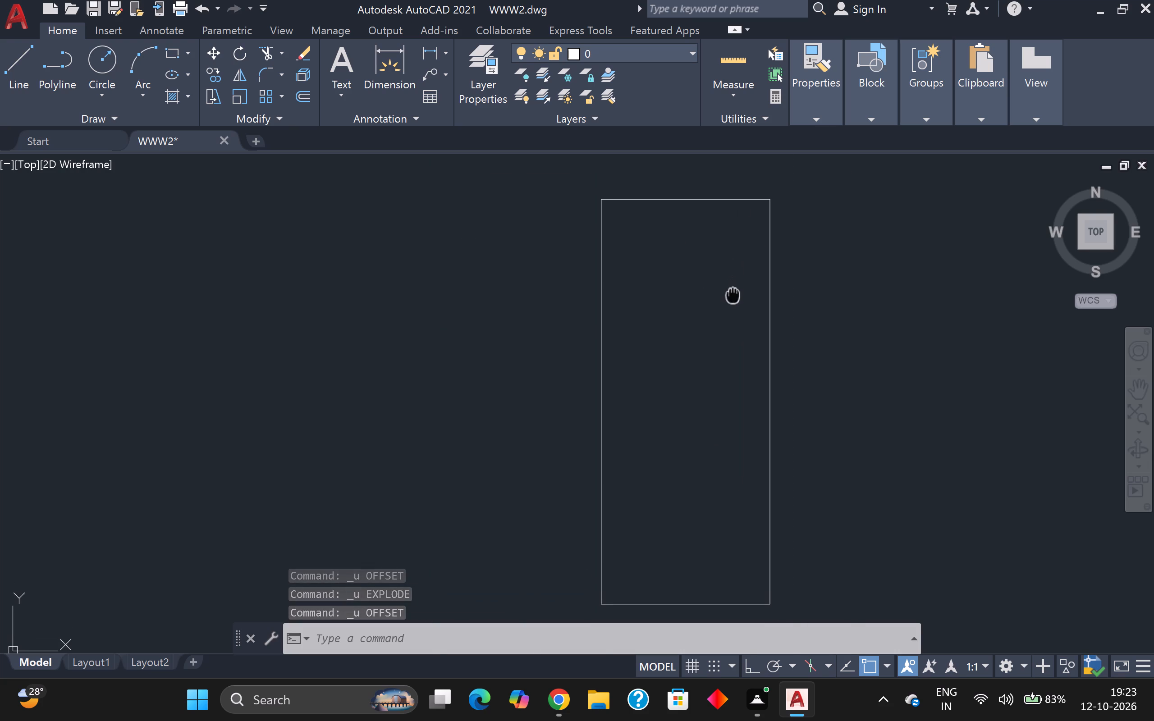
middle_click_drag(733, 294, 733, 289)
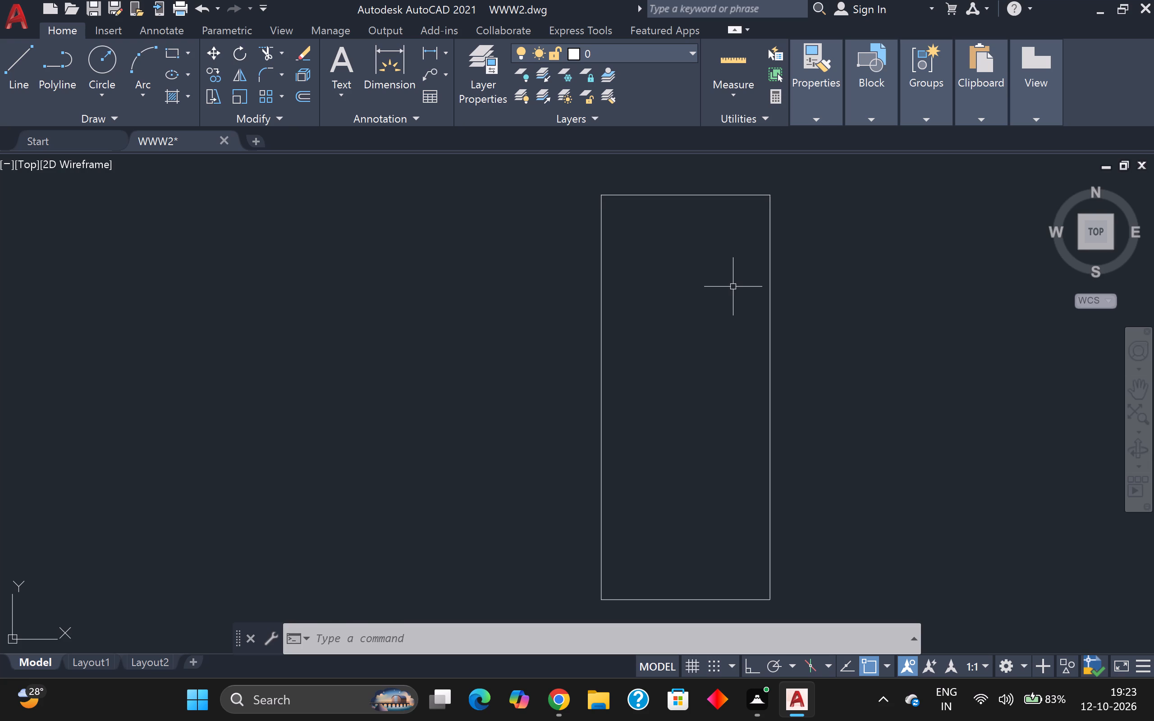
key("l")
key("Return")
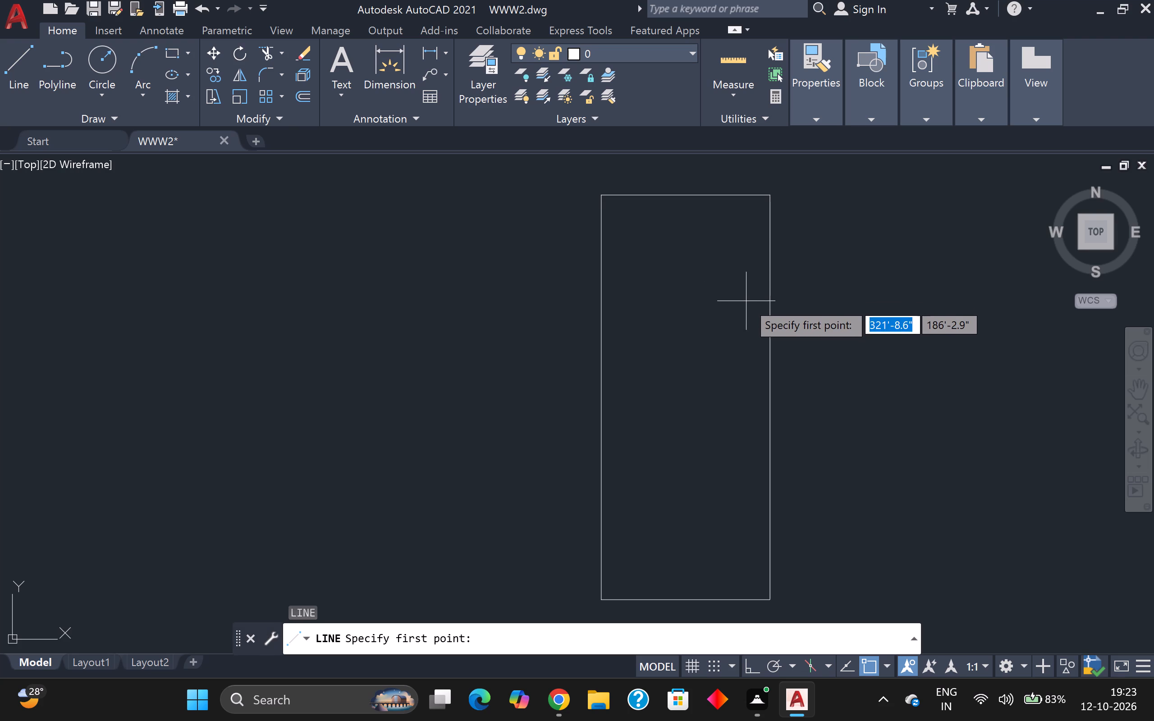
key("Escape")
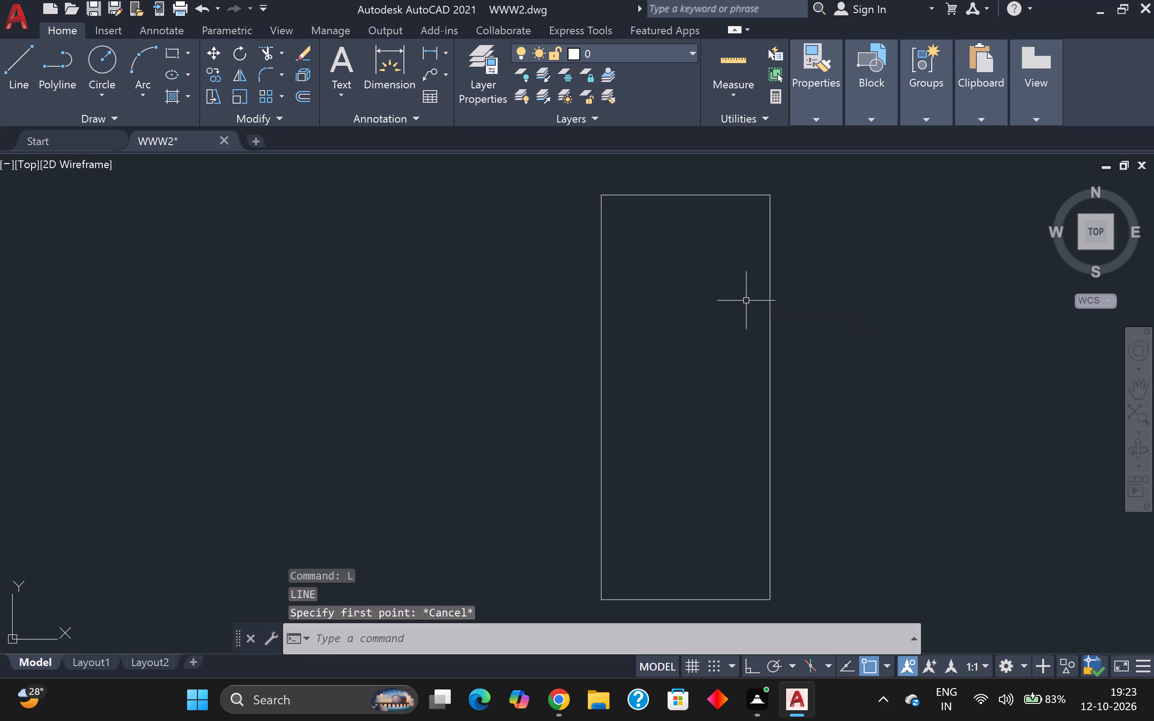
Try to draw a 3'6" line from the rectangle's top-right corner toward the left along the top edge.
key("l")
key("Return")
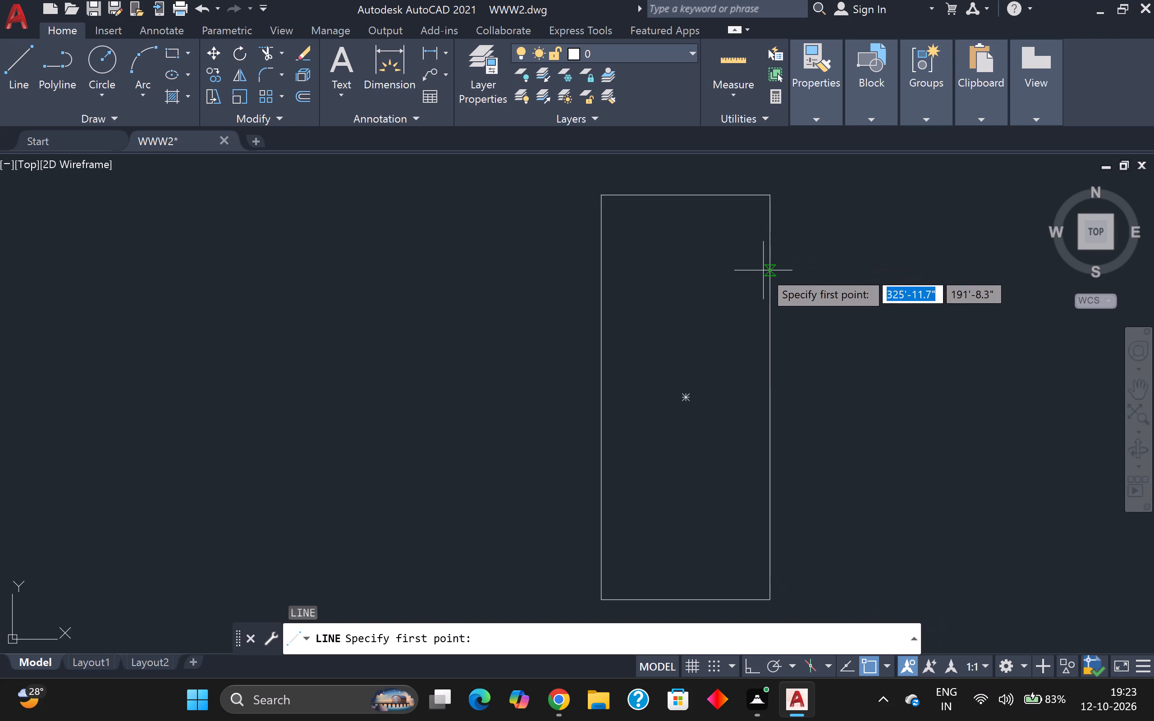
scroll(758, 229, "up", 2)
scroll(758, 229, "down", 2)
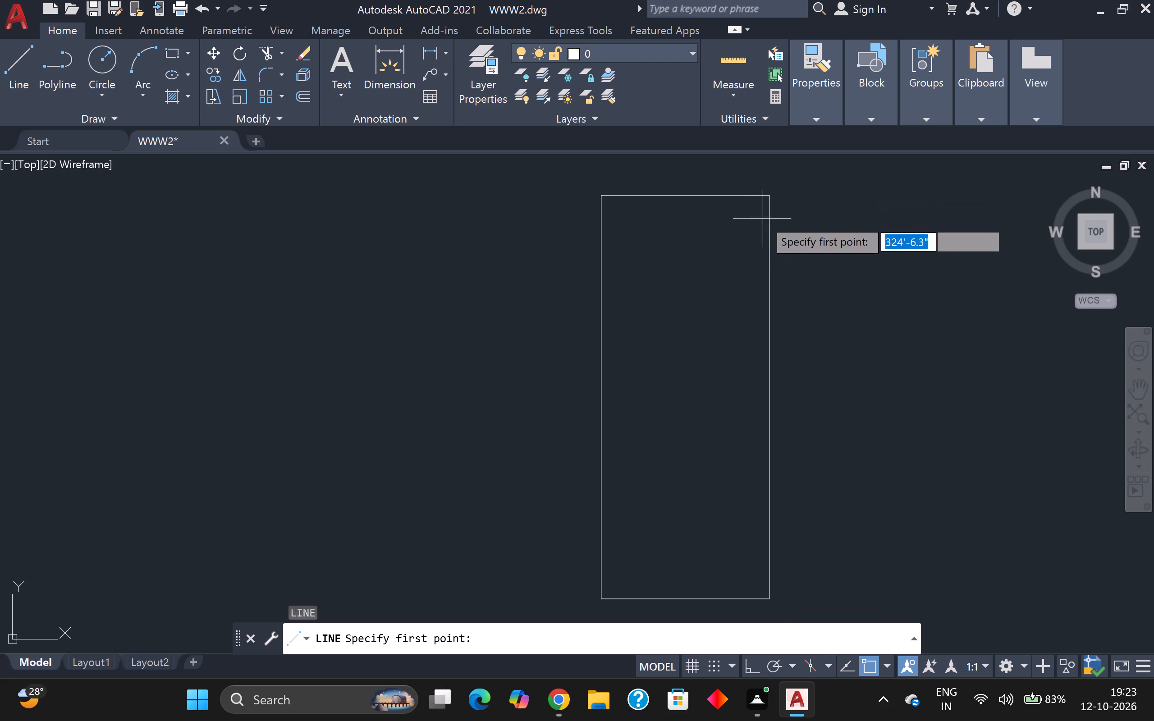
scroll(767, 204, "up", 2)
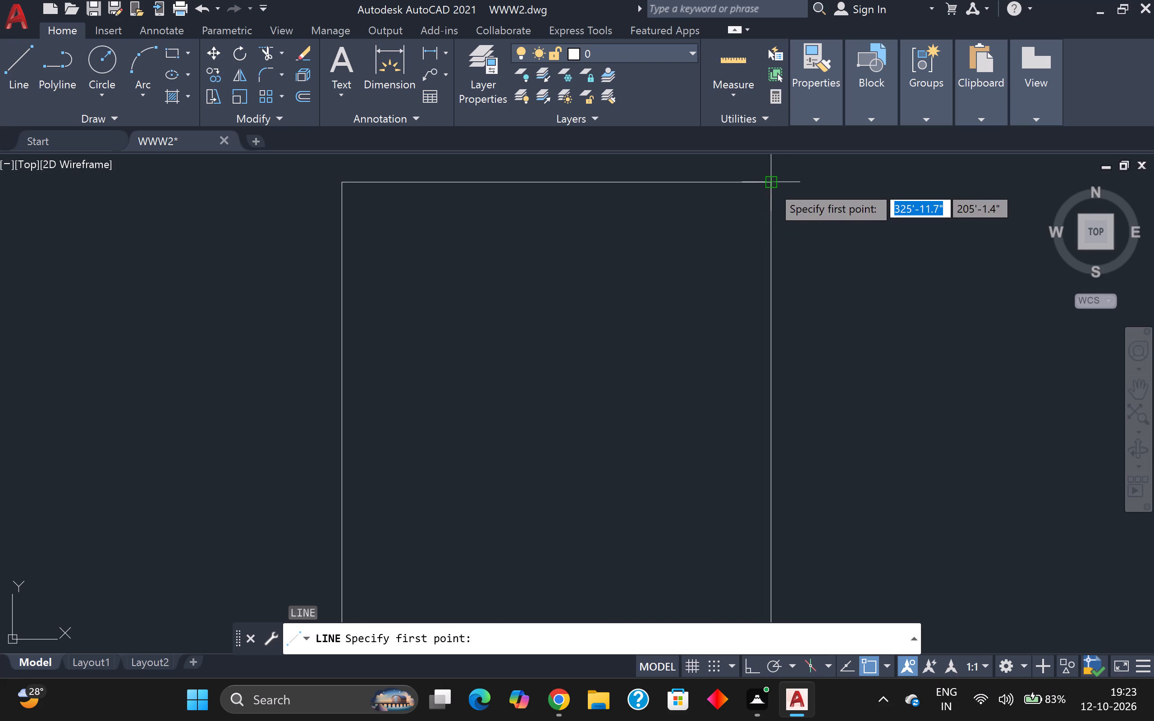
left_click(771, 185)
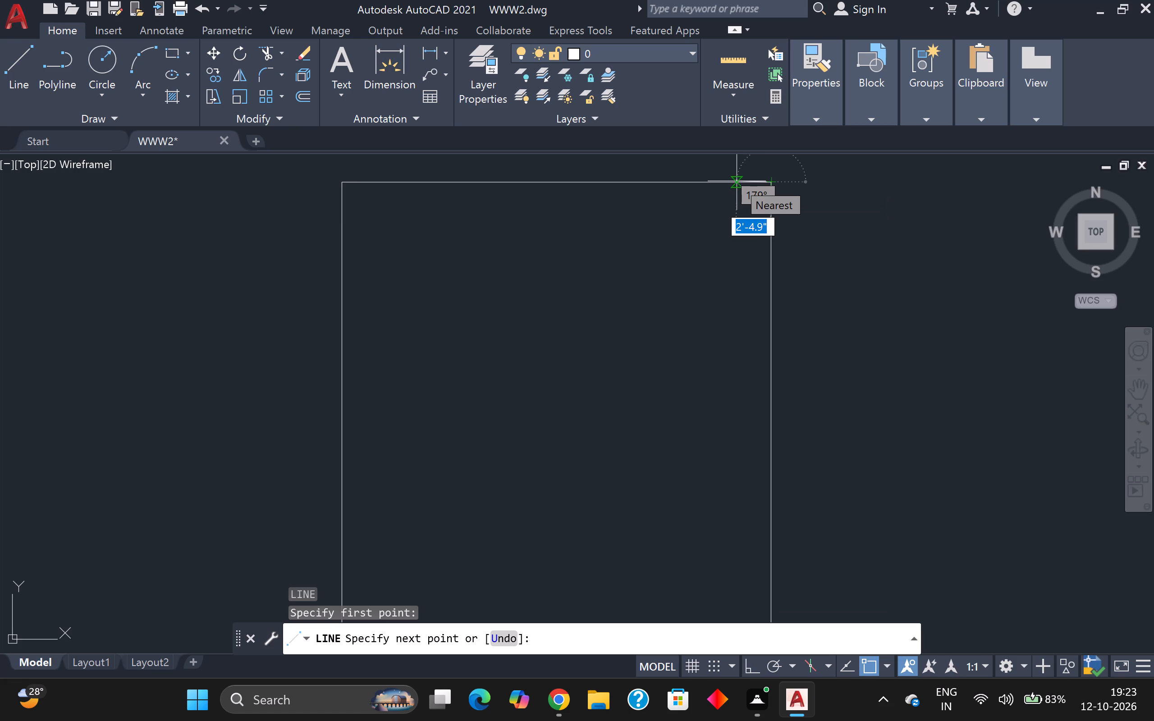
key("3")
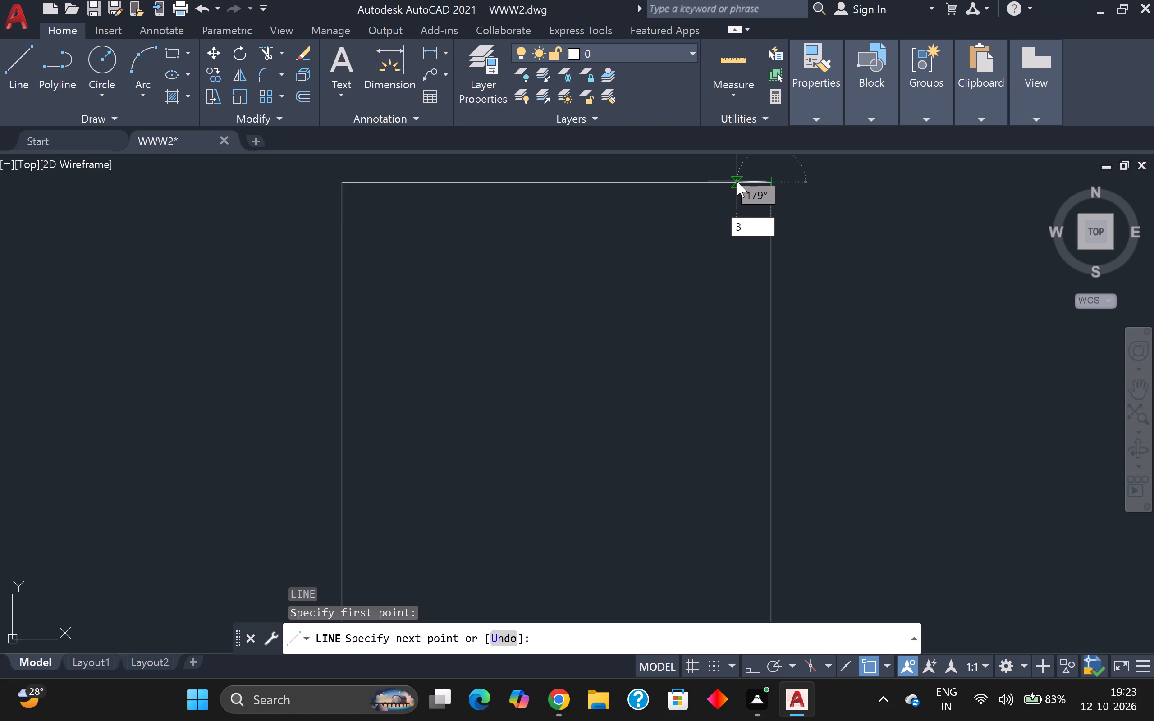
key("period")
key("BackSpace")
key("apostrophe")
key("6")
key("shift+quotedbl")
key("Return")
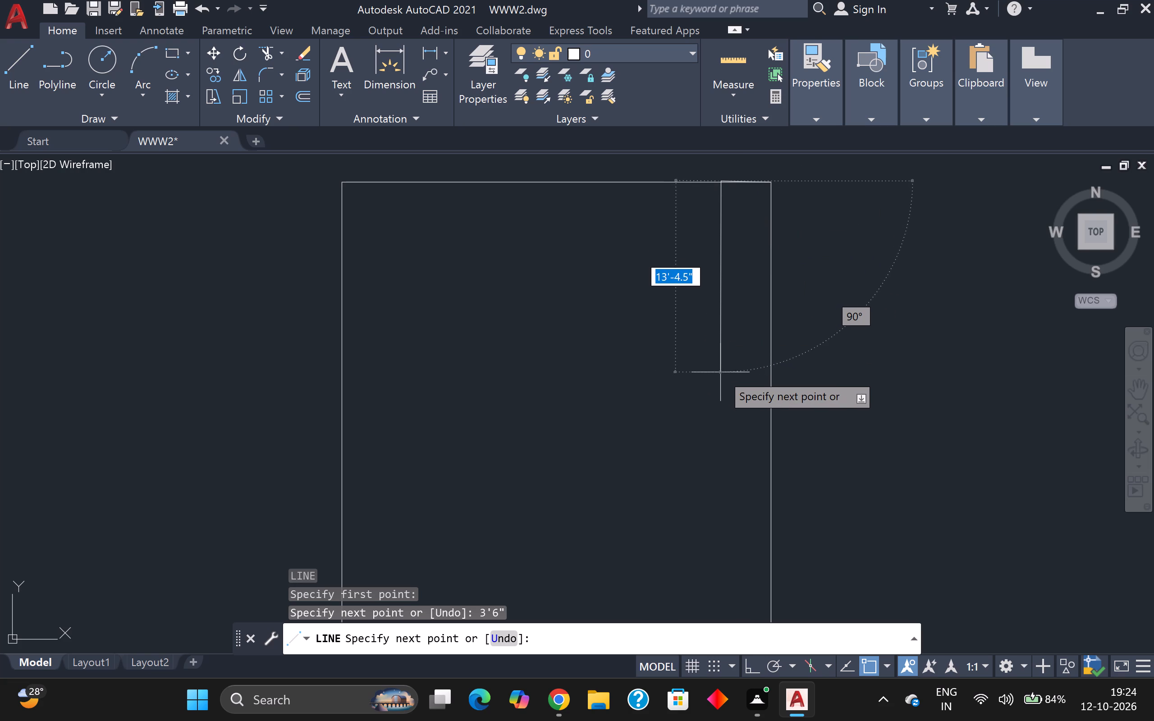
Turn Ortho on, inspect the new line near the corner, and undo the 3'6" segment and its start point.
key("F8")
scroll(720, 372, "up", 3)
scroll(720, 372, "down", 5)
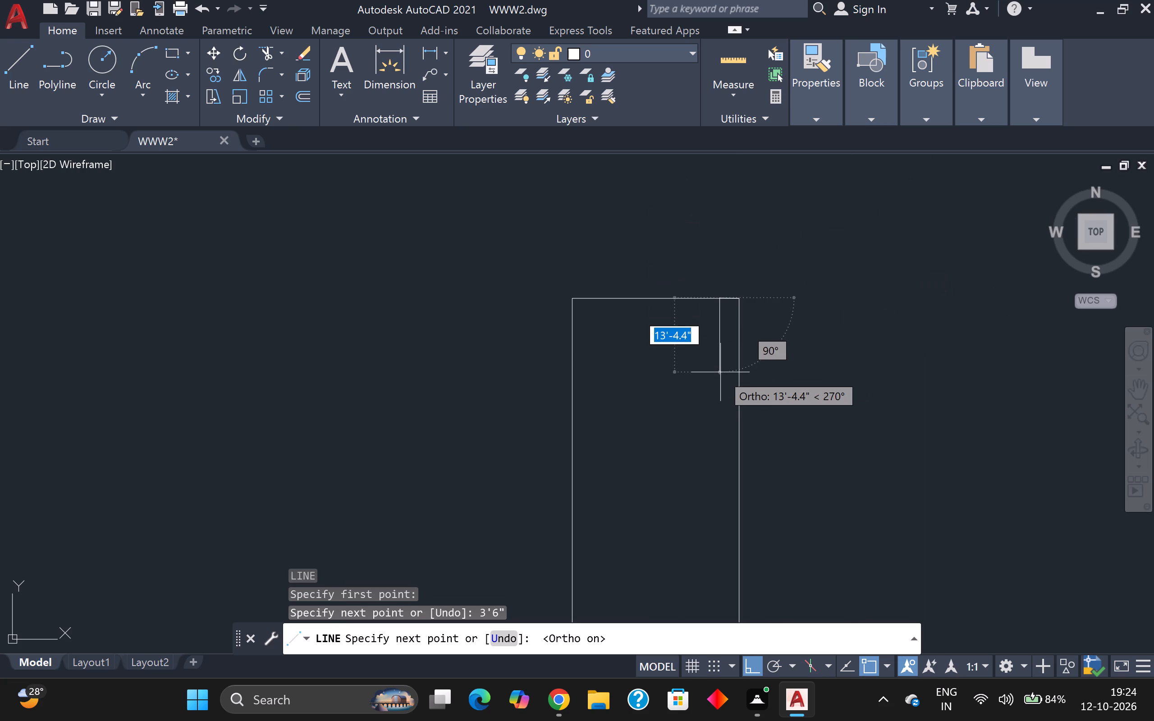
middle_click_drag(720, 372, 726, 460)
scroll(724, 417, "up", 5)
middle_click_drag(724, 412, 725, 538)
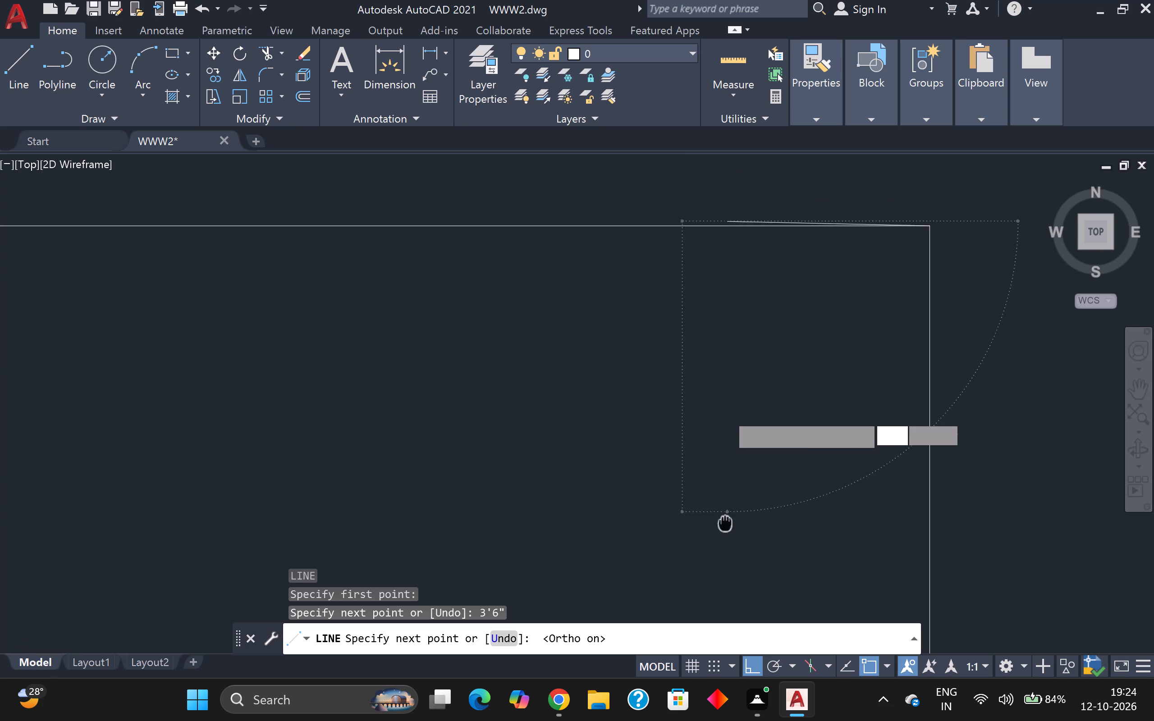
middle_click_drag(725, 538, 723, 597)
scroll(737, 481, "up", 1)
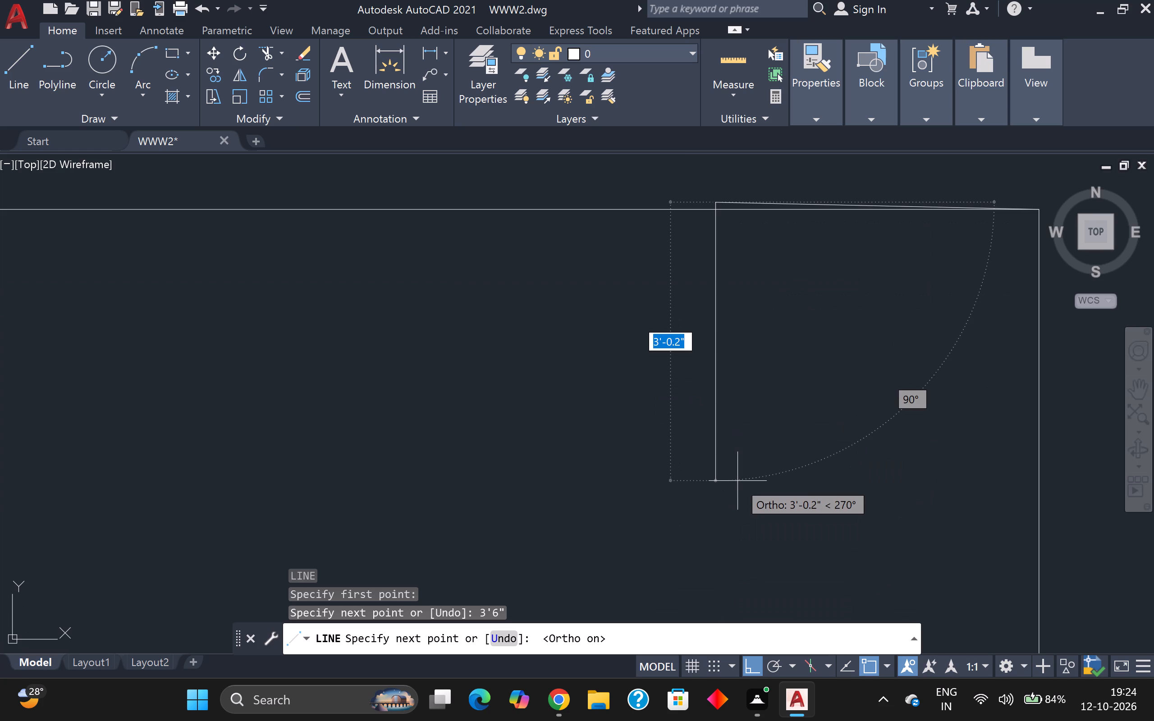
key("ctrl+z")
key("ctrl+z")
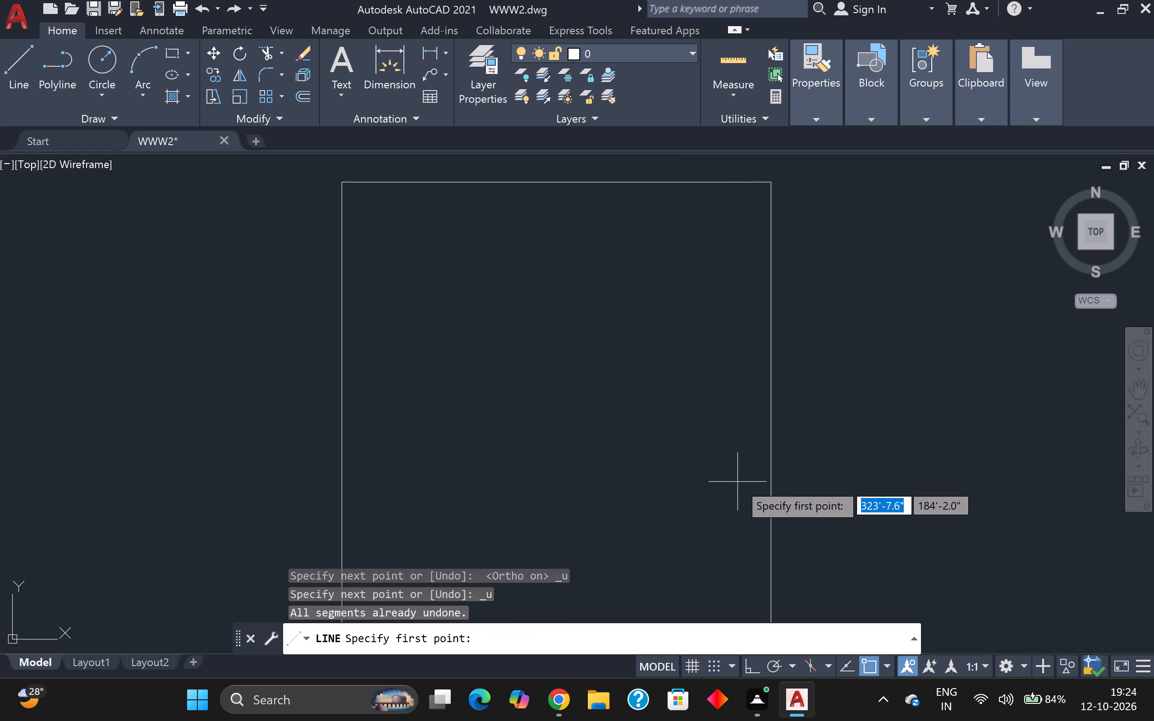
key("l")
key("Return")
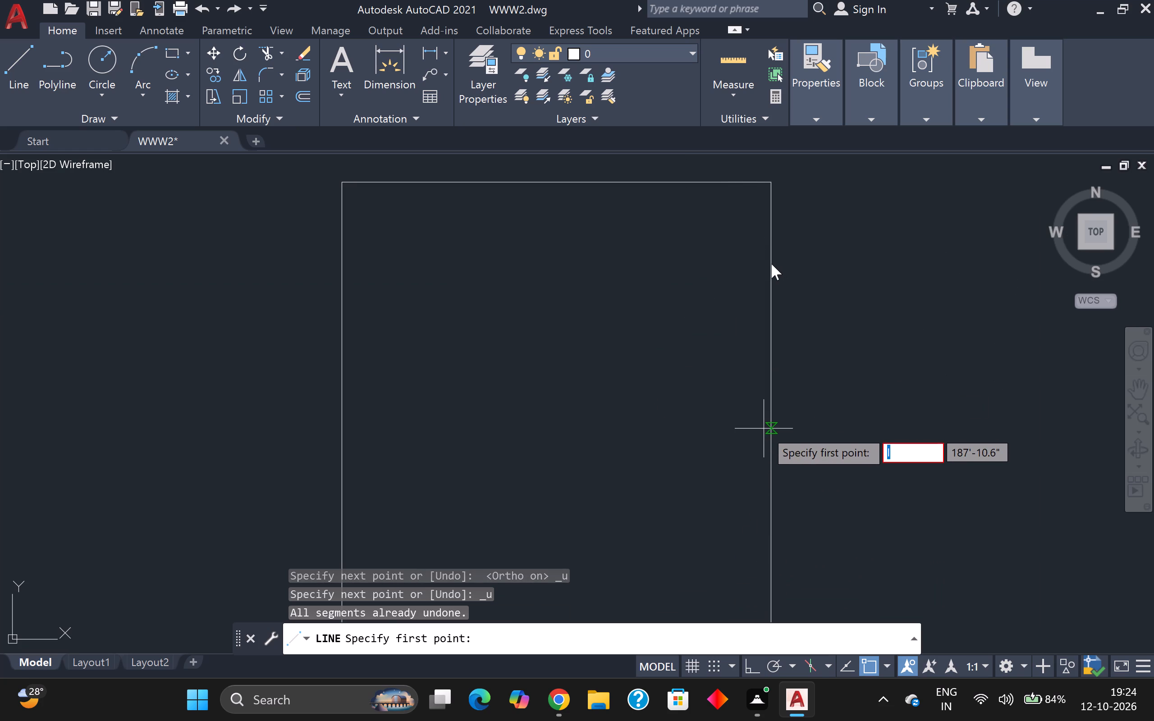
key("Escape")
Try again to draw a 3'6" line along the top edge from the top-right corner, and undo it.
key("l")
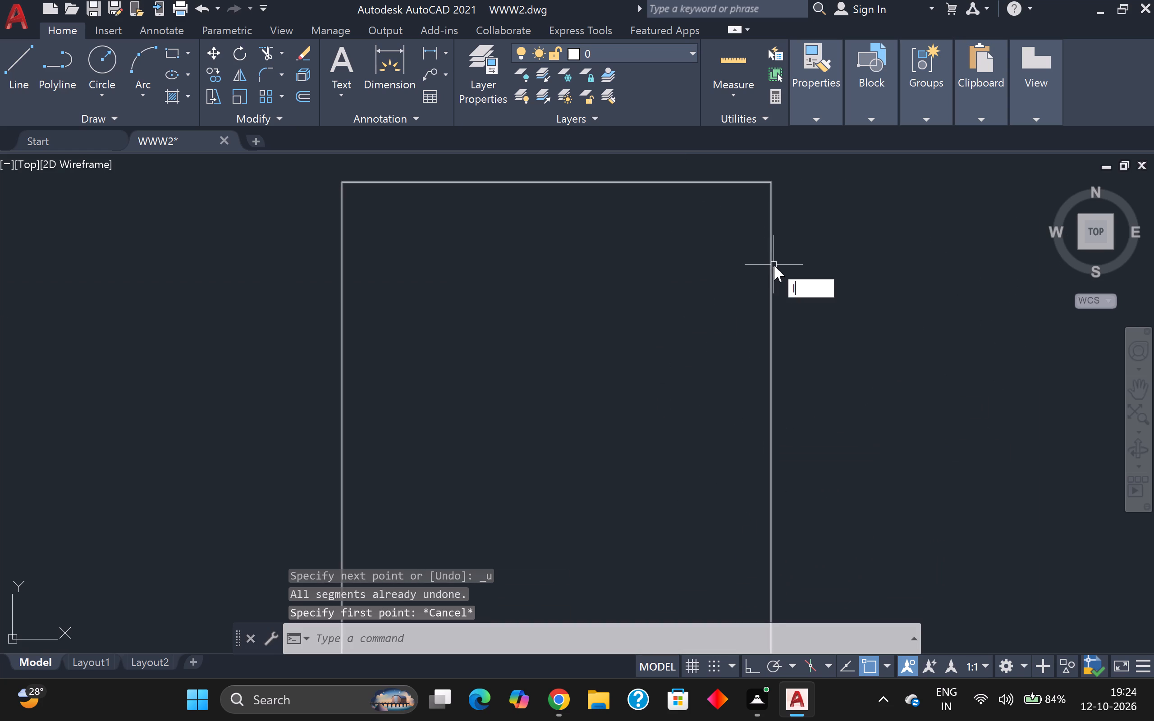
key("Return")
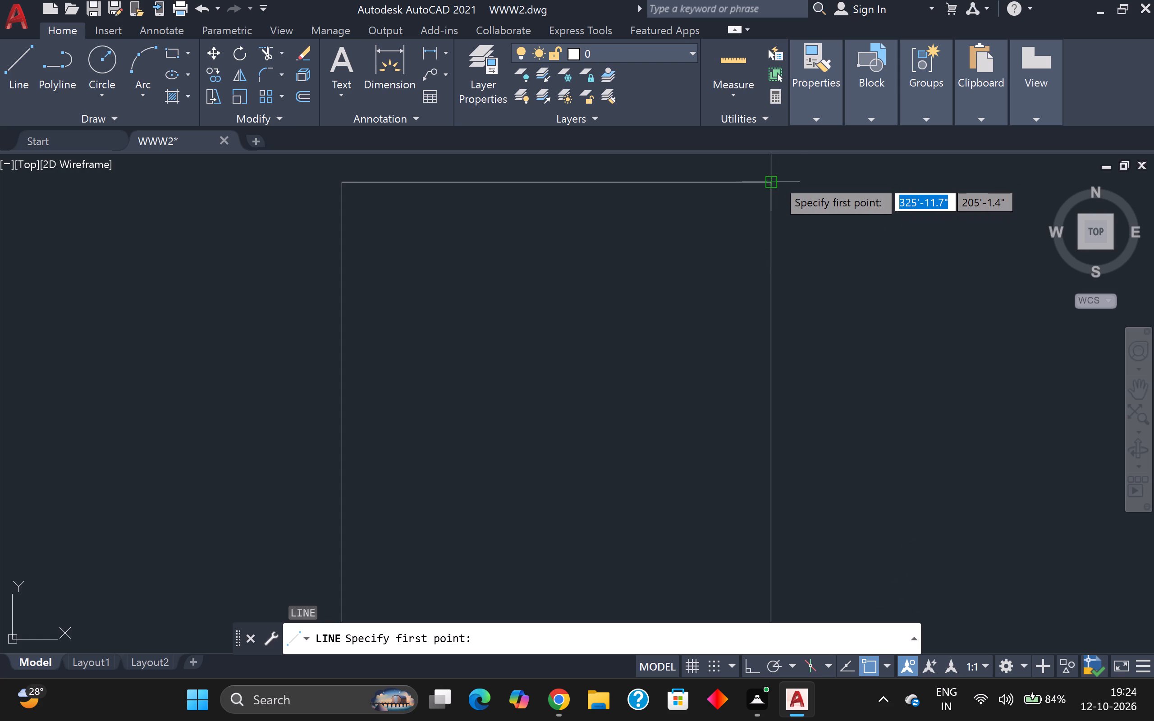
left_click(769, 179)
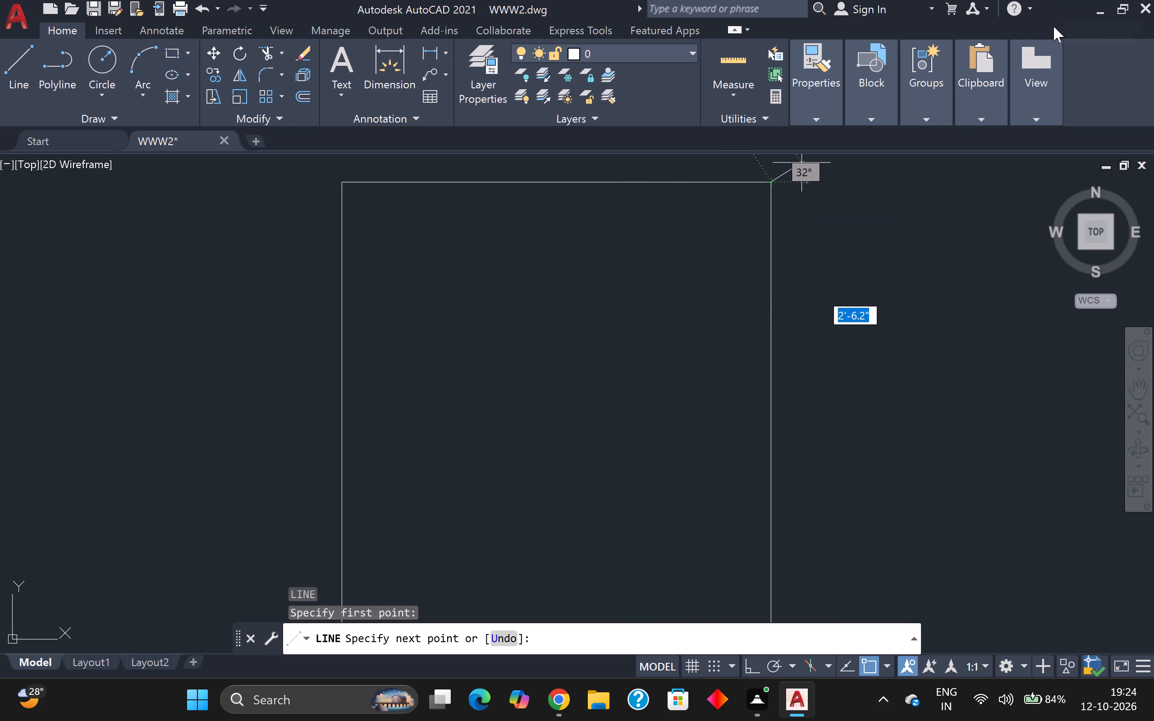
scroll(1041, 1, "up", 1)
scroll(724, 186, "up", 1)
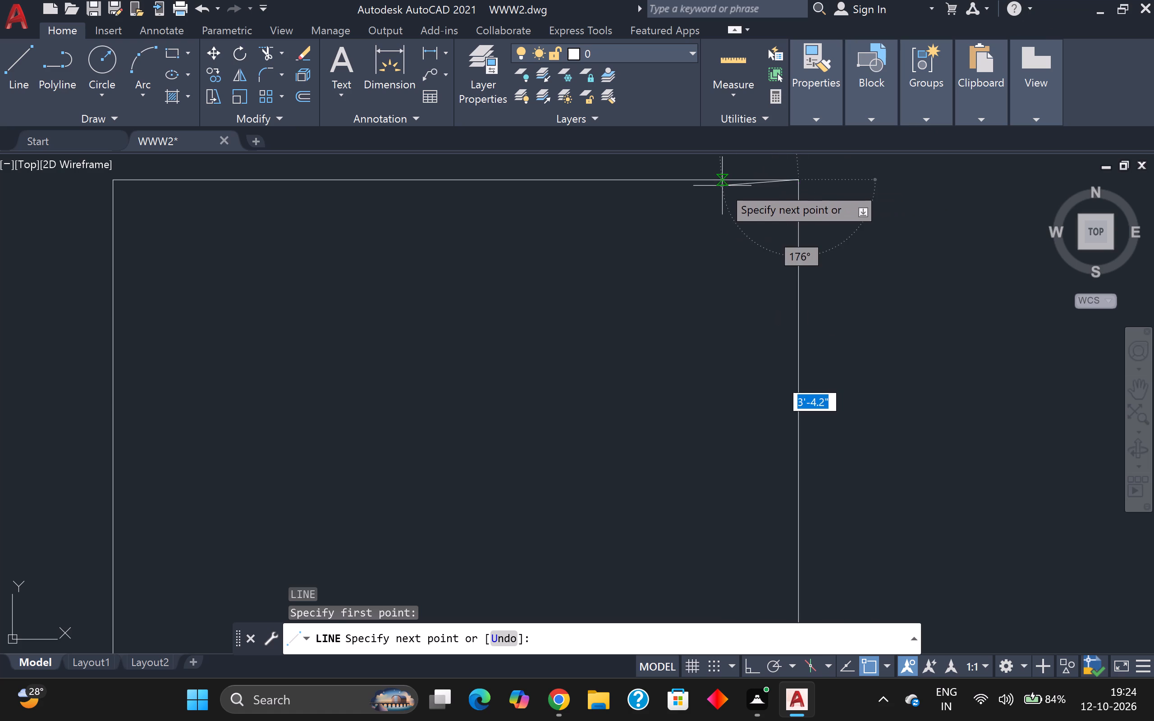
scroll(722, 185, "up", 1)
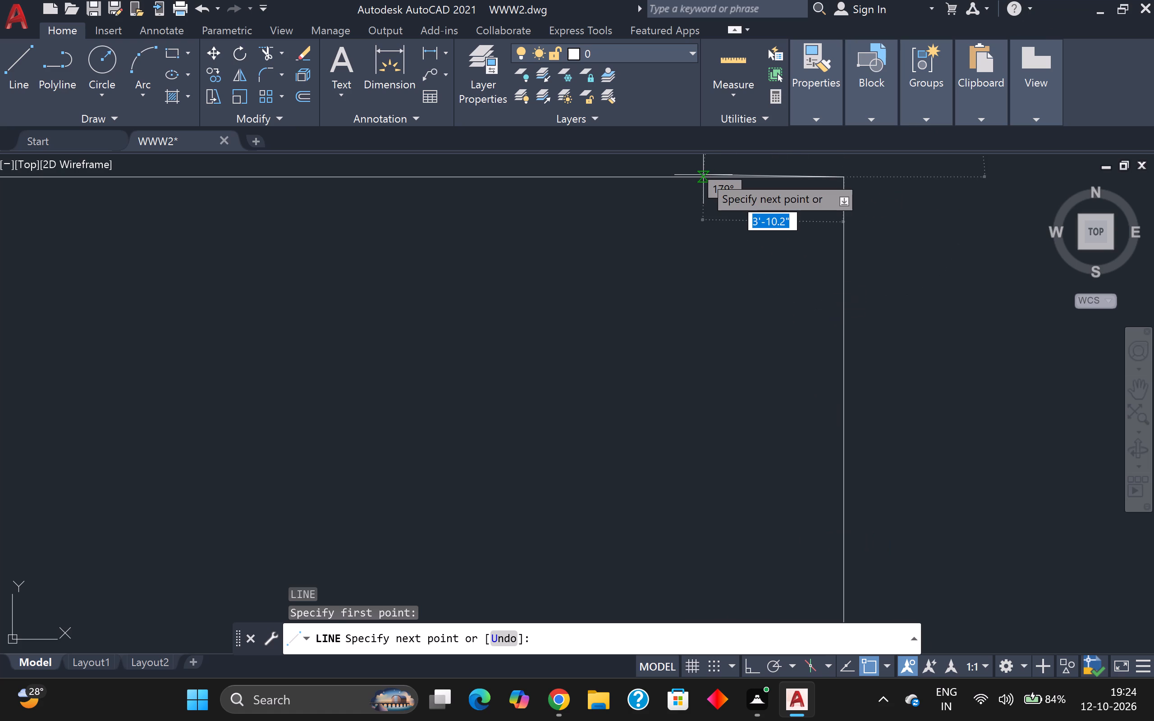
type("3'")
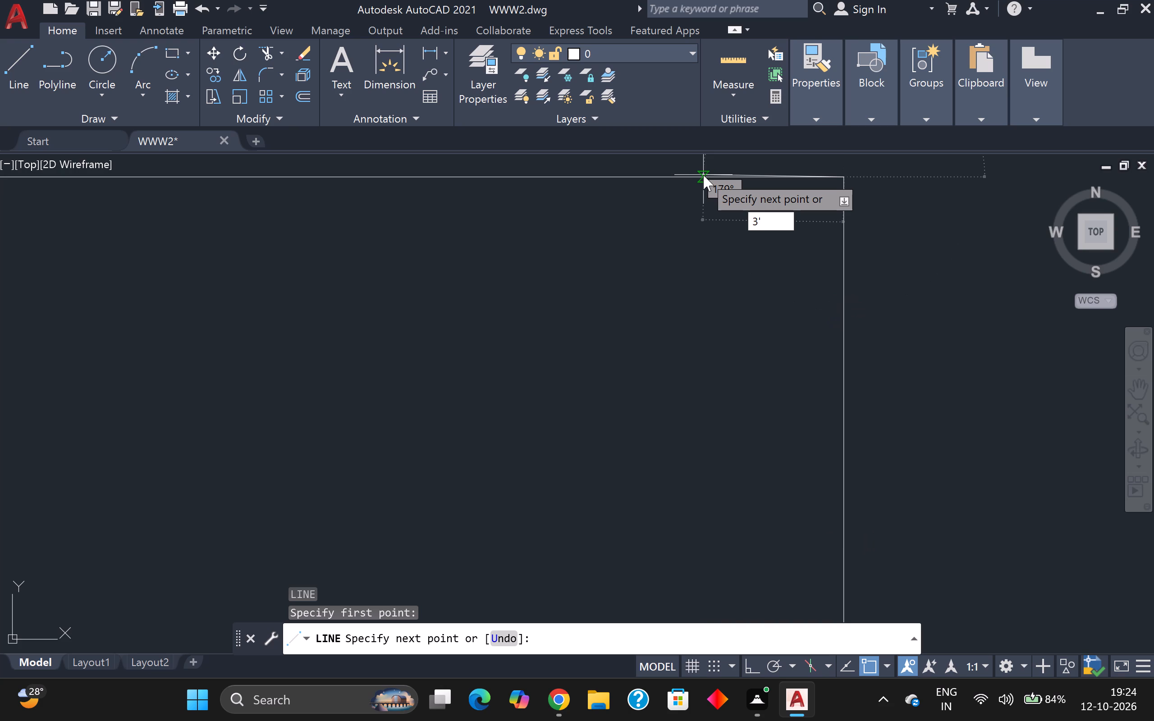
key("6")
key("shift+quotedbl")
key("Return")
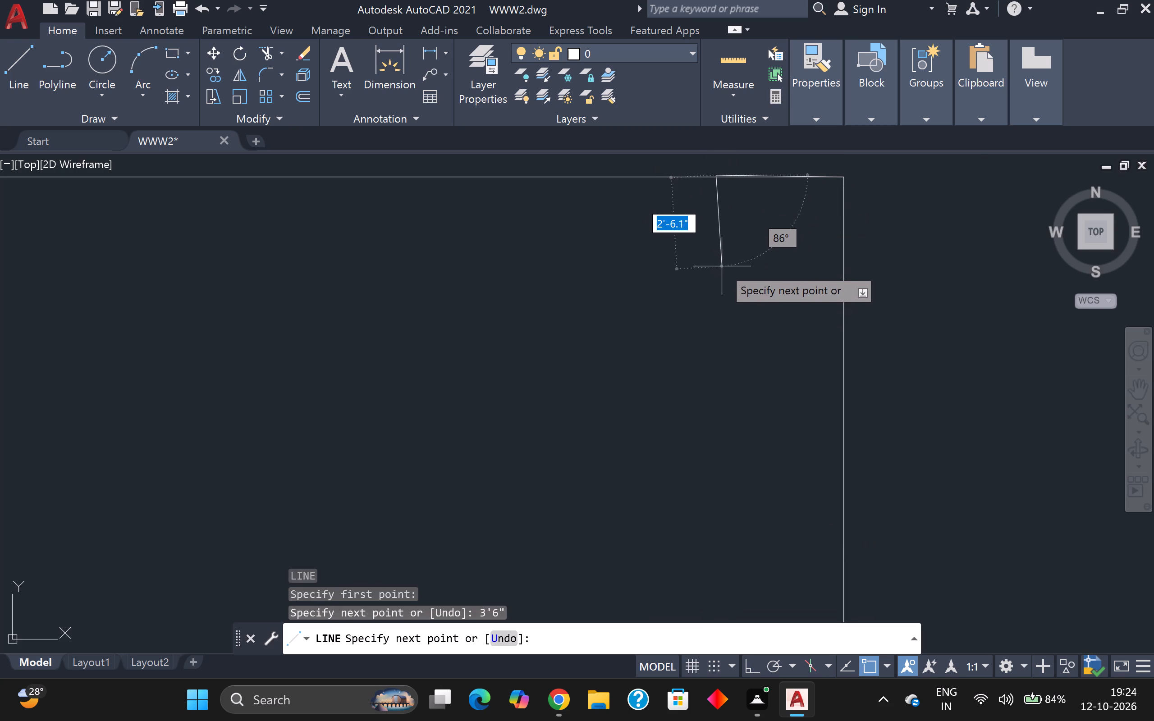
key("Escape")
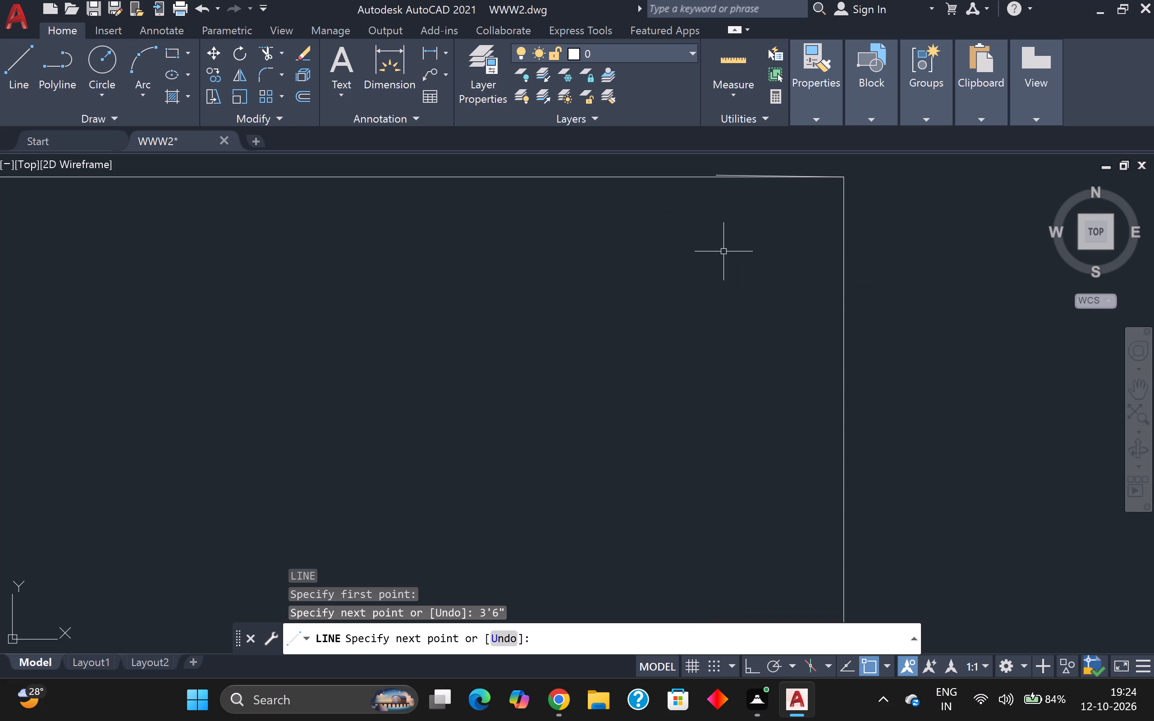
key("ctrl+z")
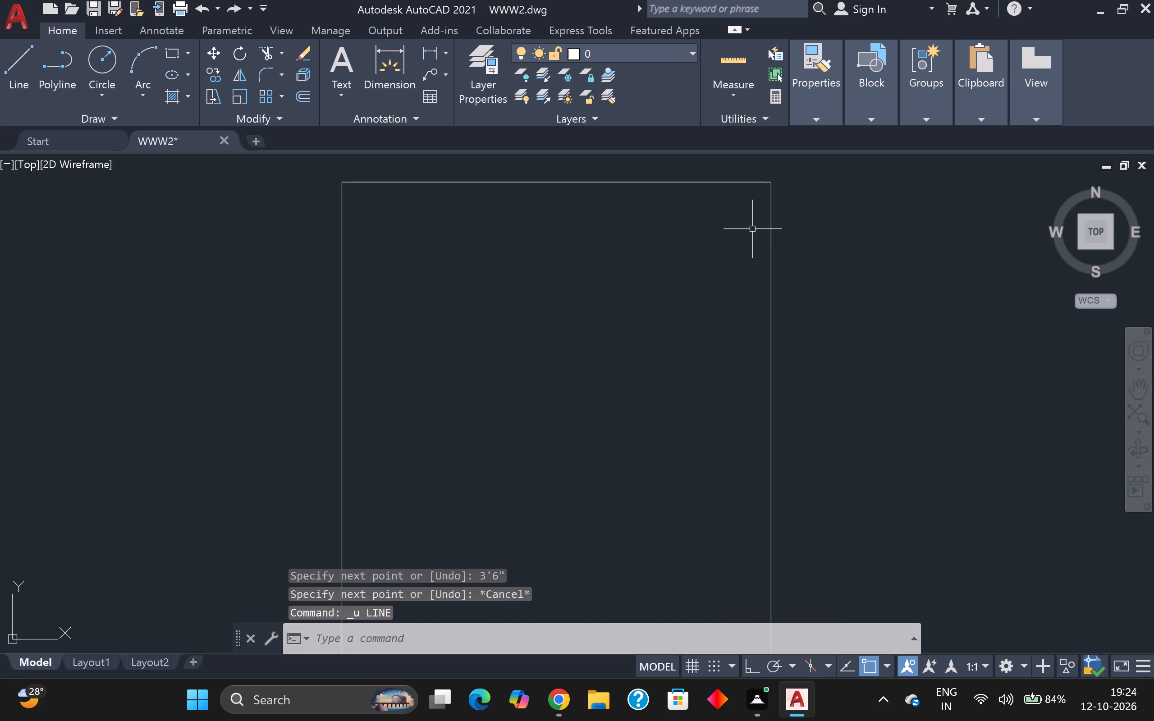
With Ortho on, draw a 3'6" horizontal line leftward from the rectangle's top-right corner along the top edge.
key("F8")
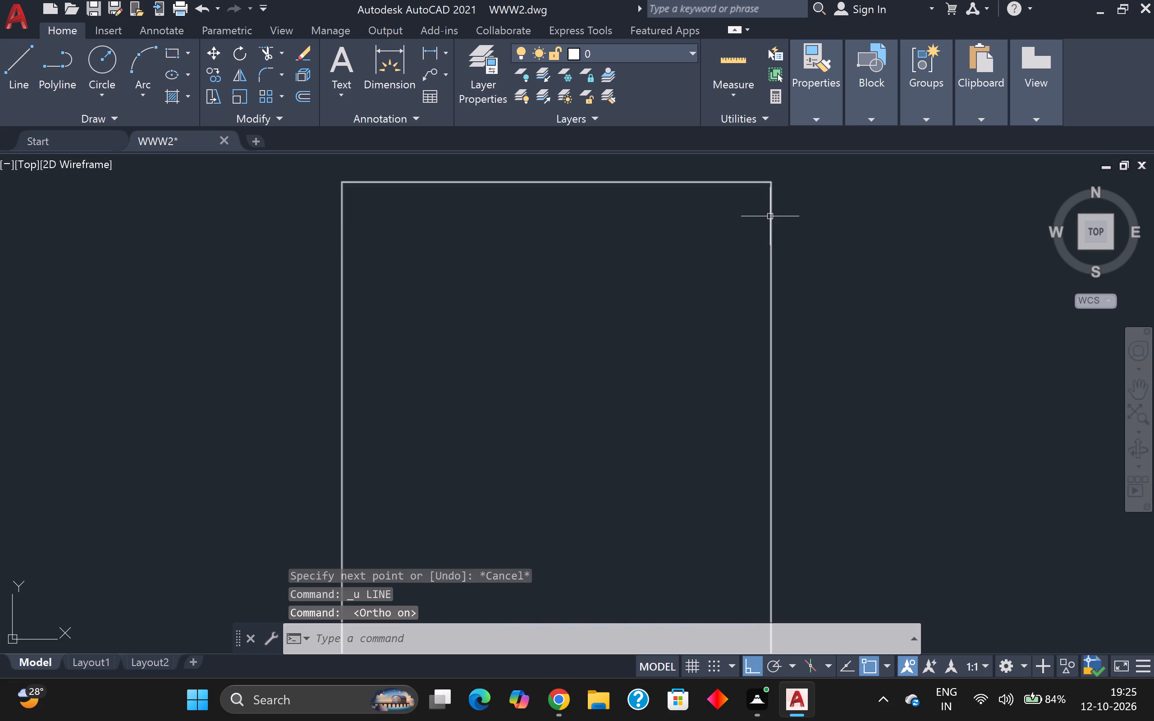
key("l")
key("Return")
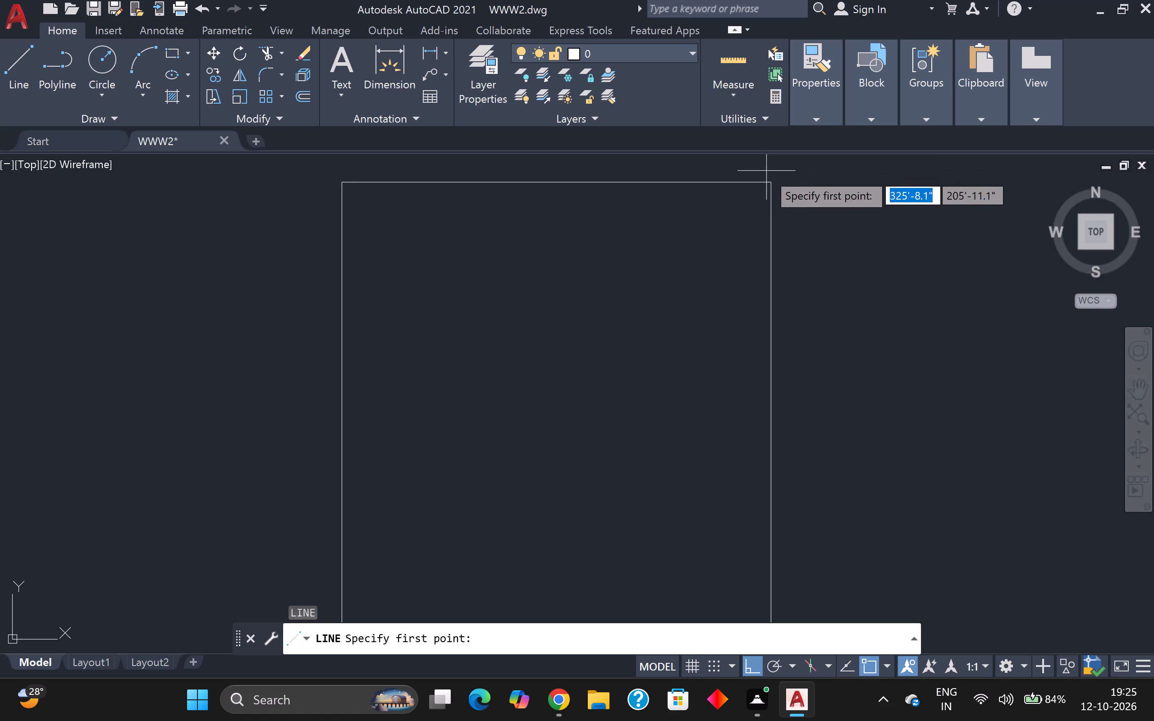
left_click(768, 181)
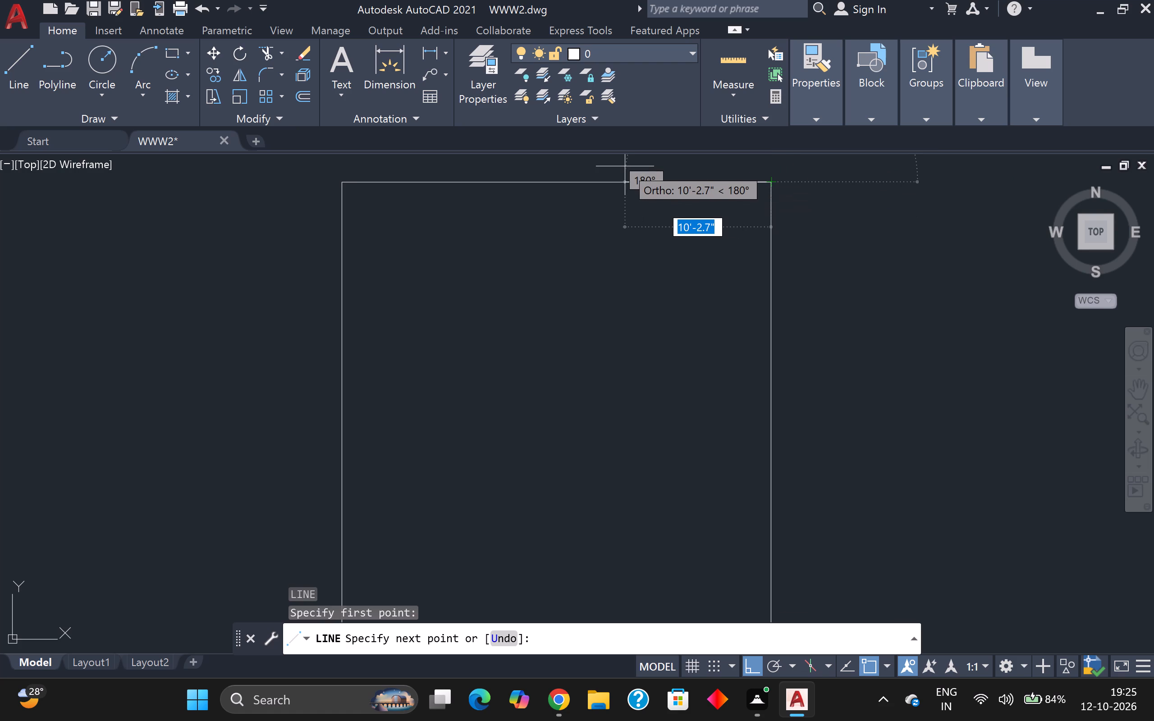
type("3'")
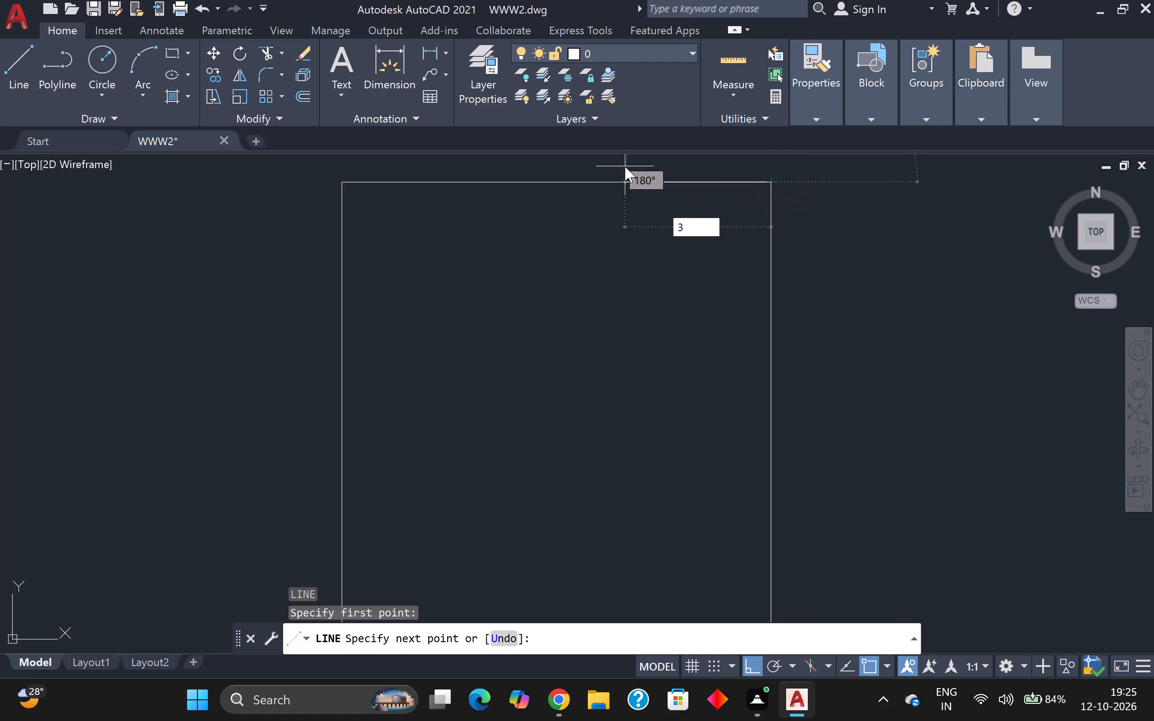
type("6\"")
key("Return")
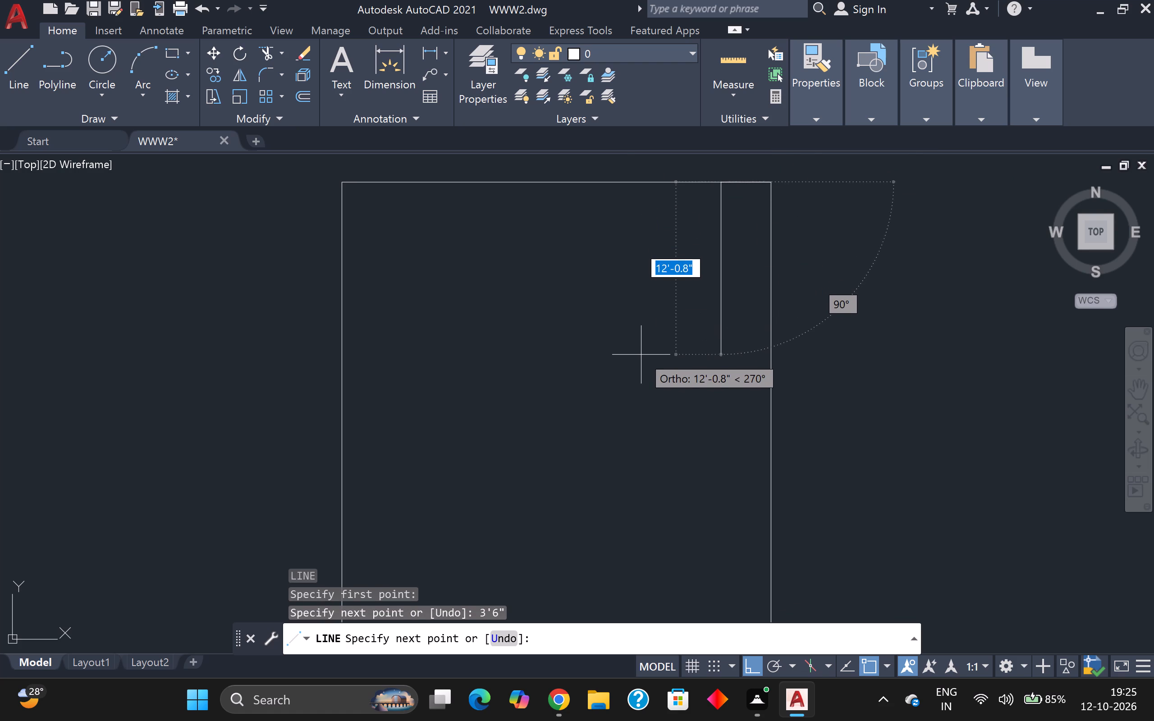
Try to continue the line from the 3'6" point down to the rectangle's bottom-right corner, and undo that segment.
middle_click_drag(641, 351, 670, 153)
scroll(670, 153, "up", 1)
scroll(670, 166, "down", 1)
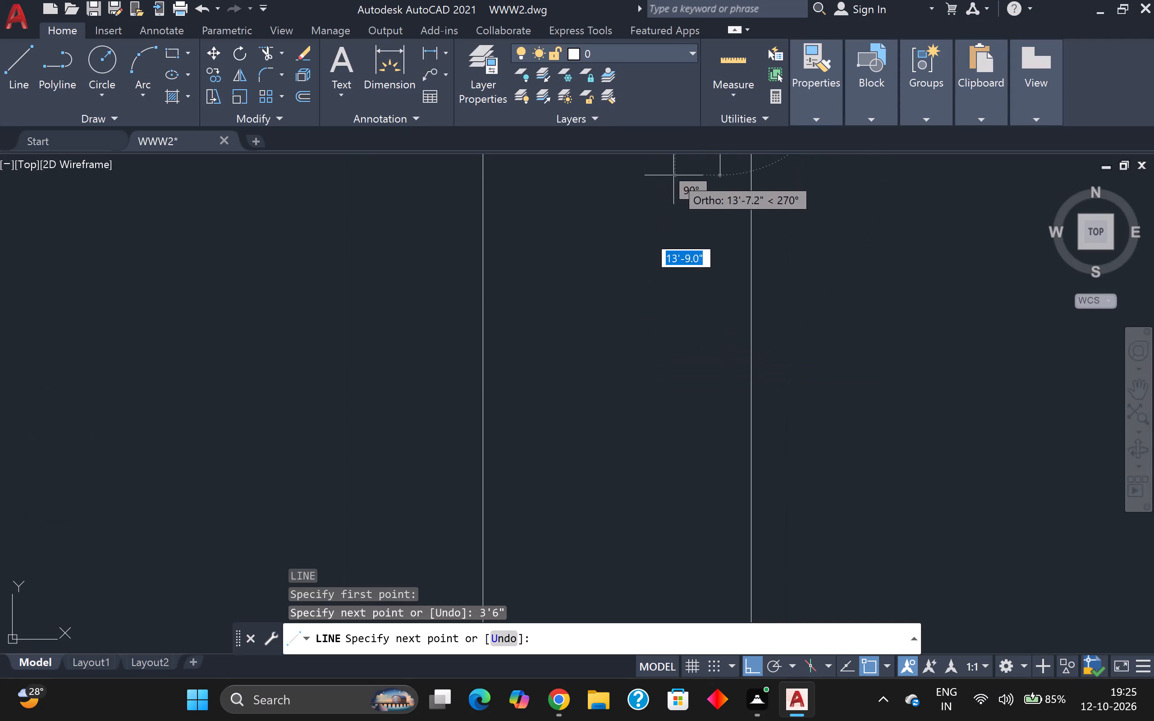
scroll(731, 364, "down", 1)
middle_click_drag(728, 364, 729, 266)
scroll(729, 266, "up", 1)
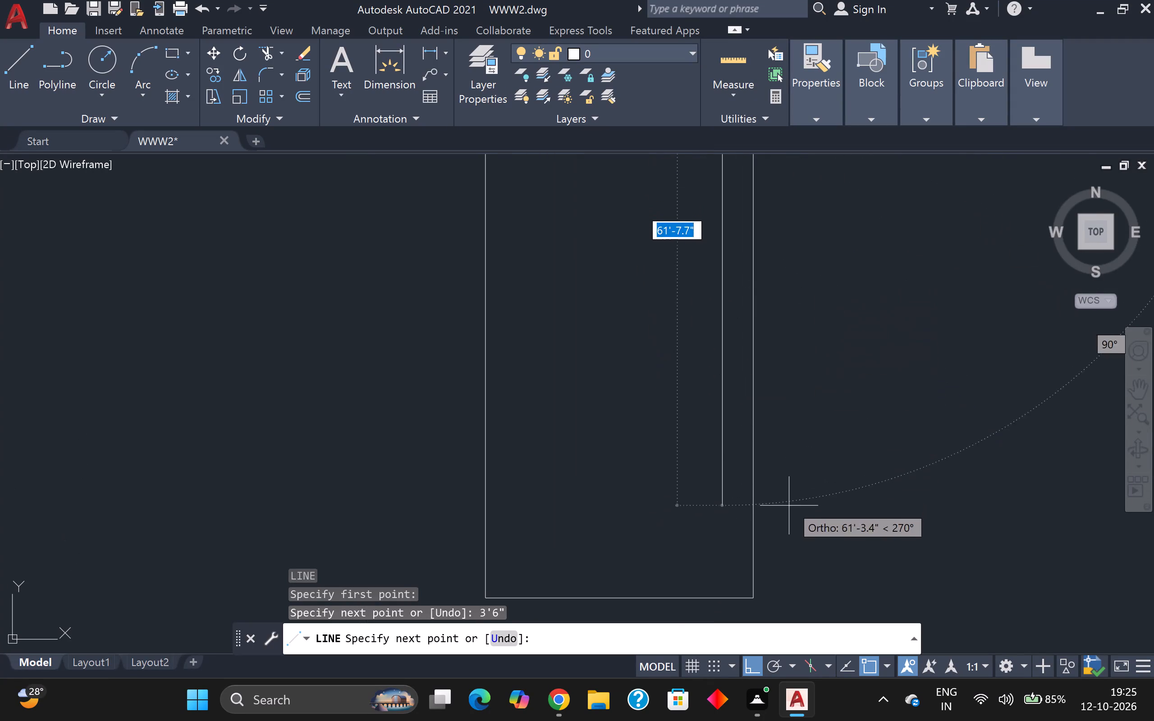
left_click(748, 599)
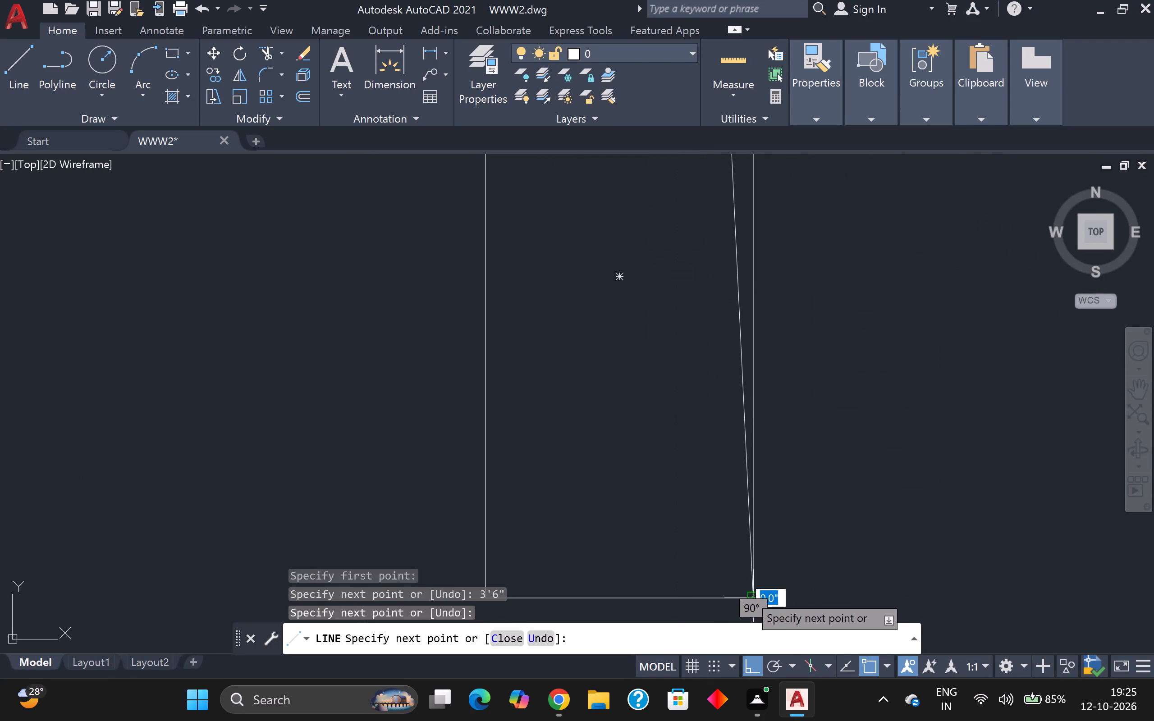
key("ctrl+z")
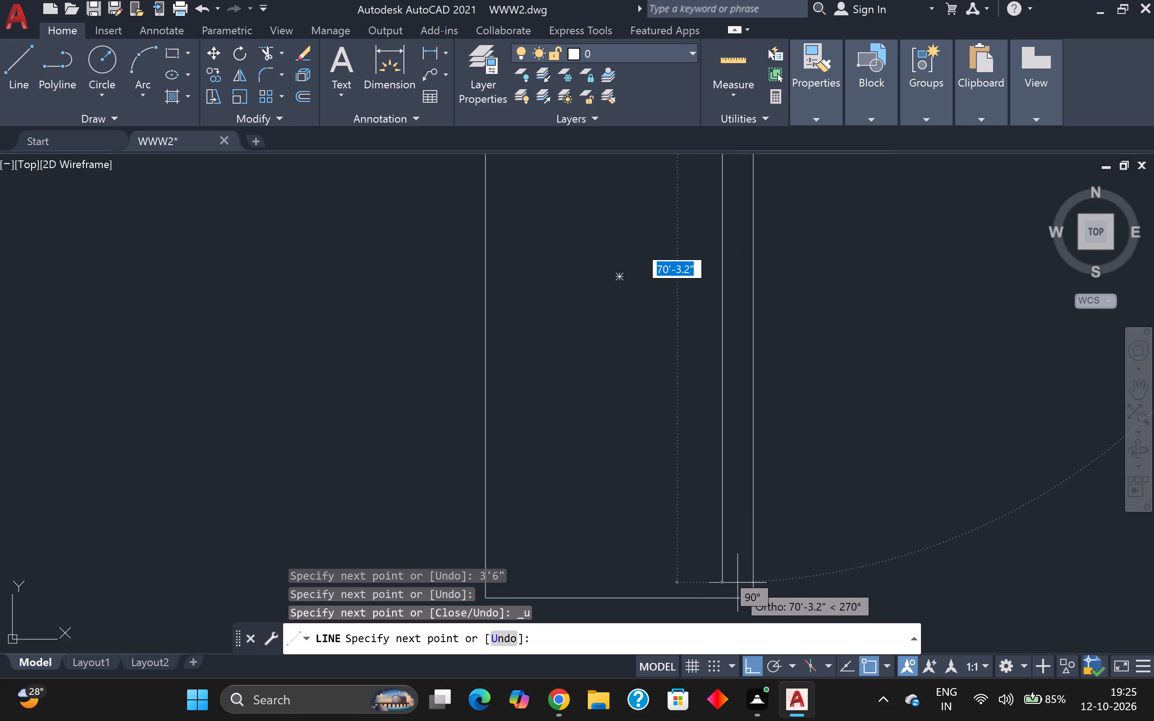
Continue the line from the 3'6" point straight down 72' to the rectangle's bottom edge, and end the line.
scroll(710, 590, "down", 1)
scroll(706, 587, "up", 1)
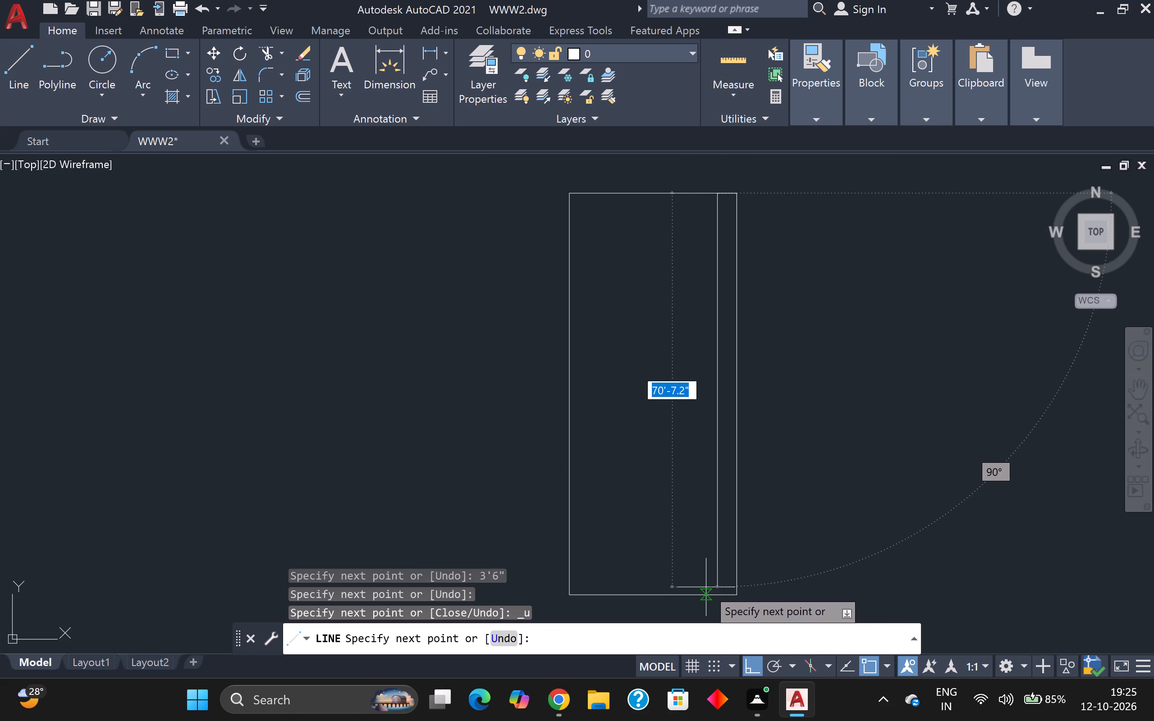
scroll(706, 587, "up", 2)
scroll(713, 587, "down", 2)
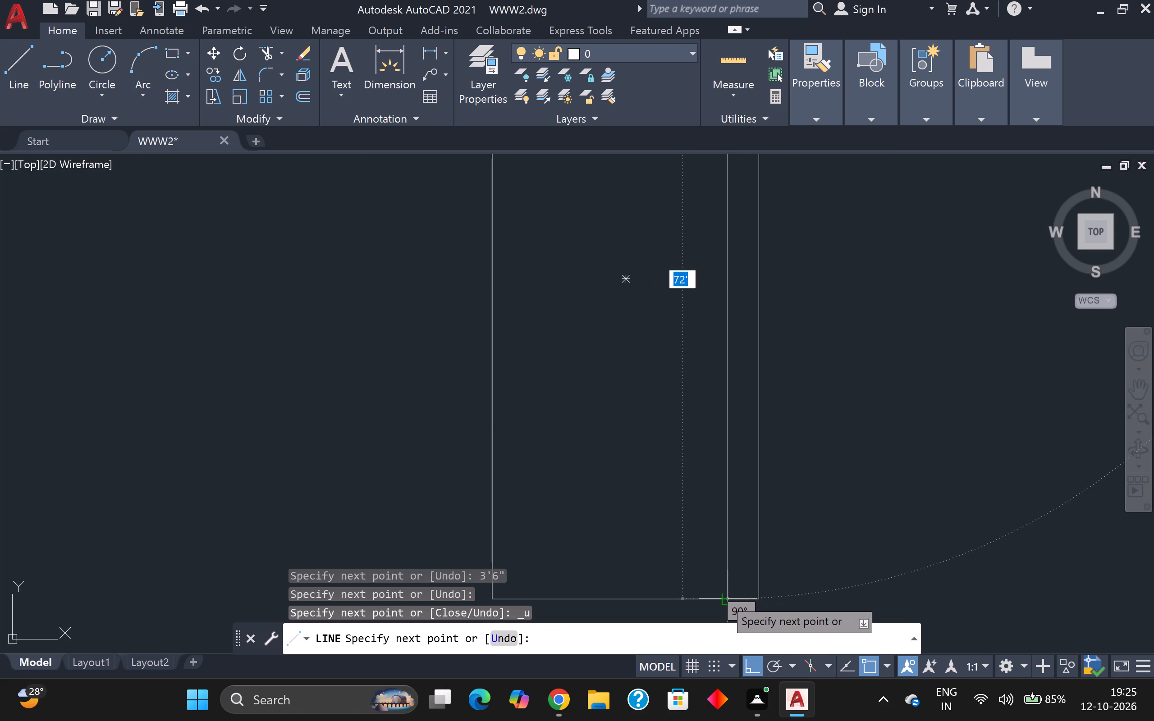
middle_click_drag(723, 597, 729, 481)
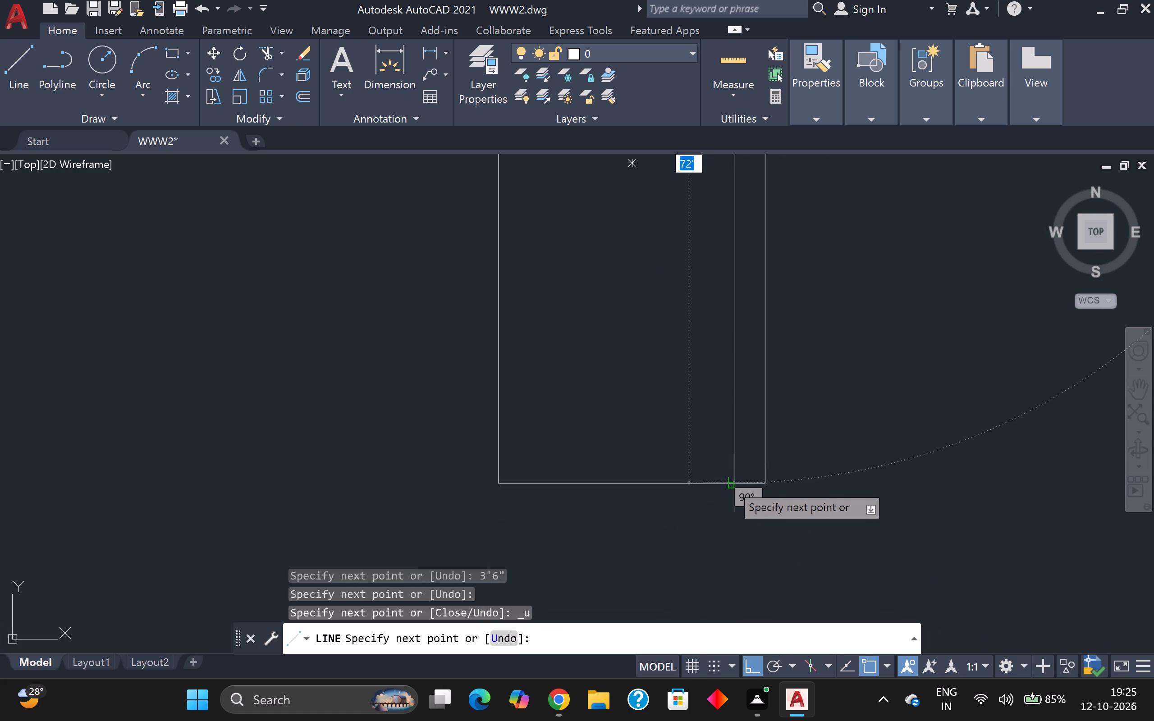
left_click(730, 483)
scroll(731, 483, "down", 1)
key("Escape")
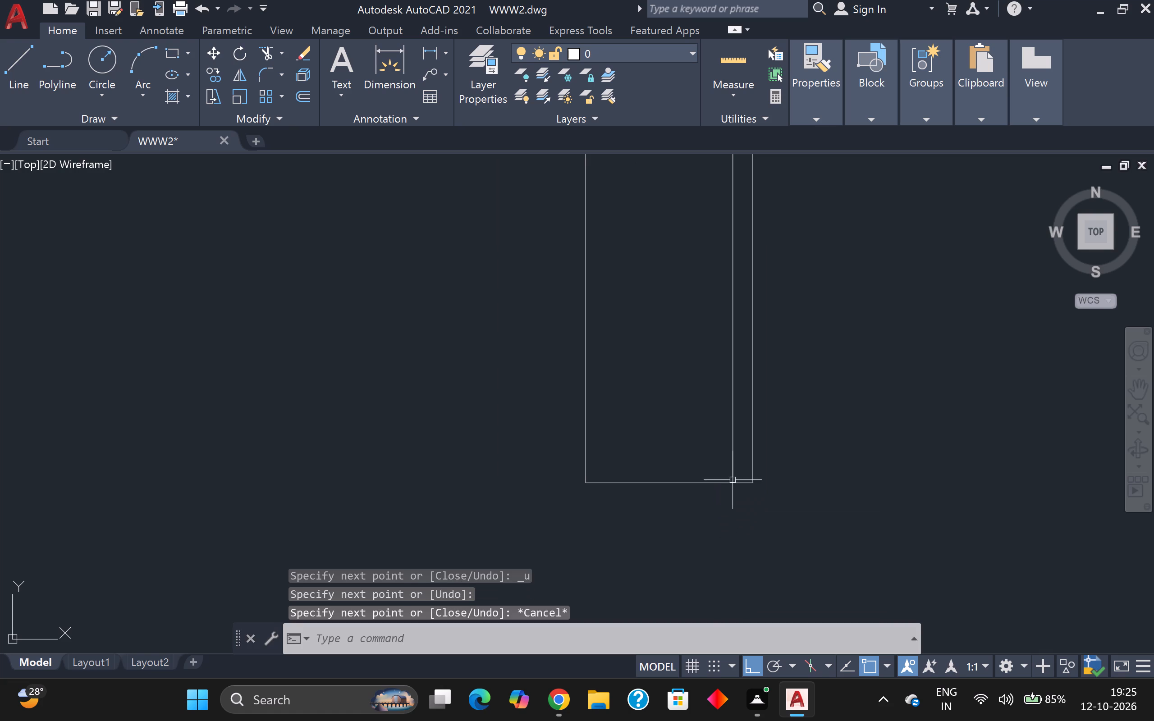
Offset the outer rectangle 9" inward.
scroll(895, 330, "down", 2)
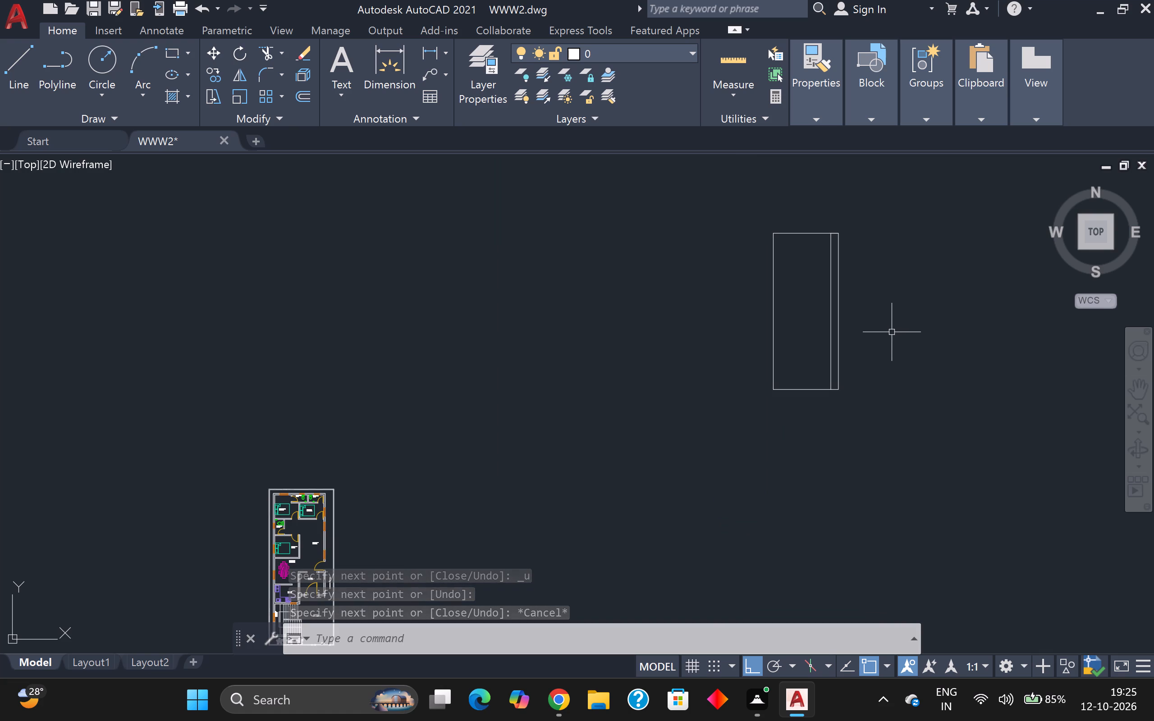
scroll(892, 332, "up", 1)
scroll(731, 235, "up", 1)
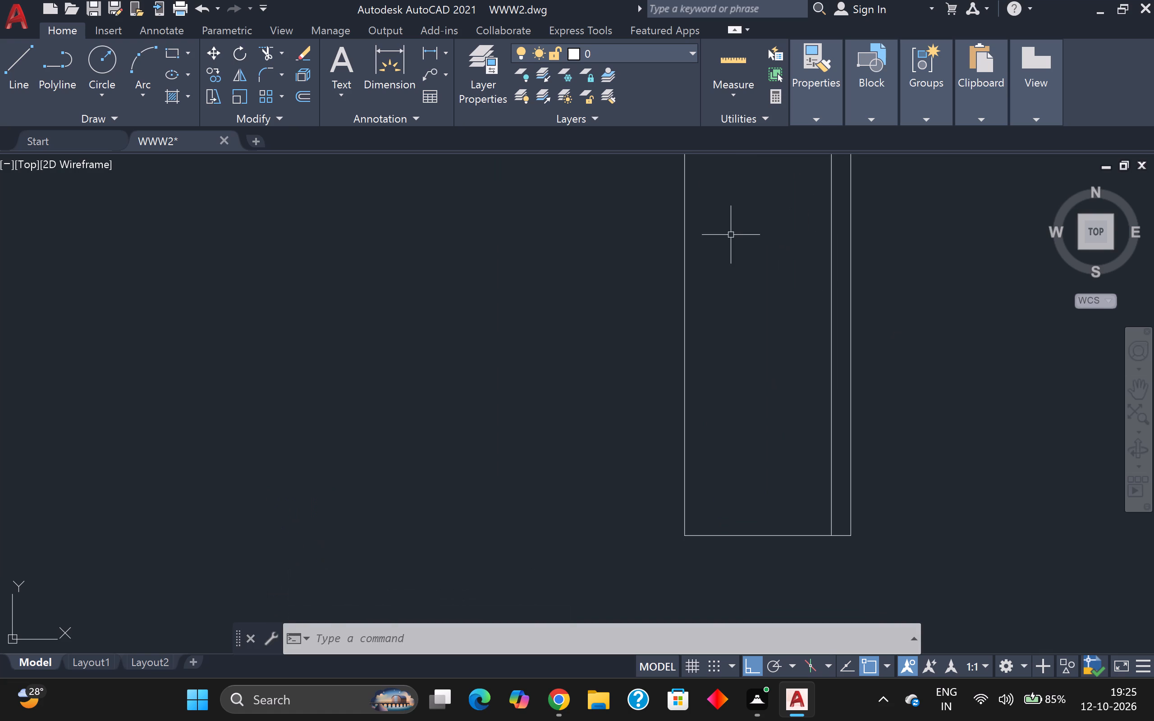
middle_click_drag(731, 233, 712, 313)
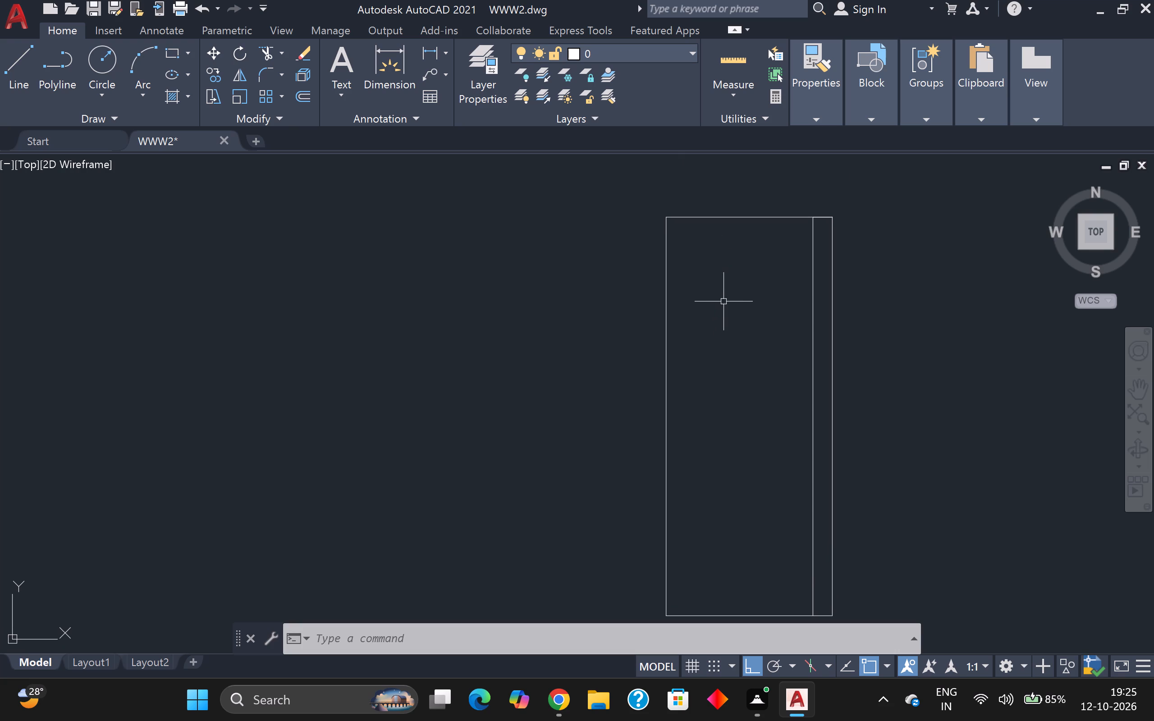
scroll(726, 297, "down", 1)
scroll(726, 297, "up", 2)
scroll(726, 297, "down", 1)
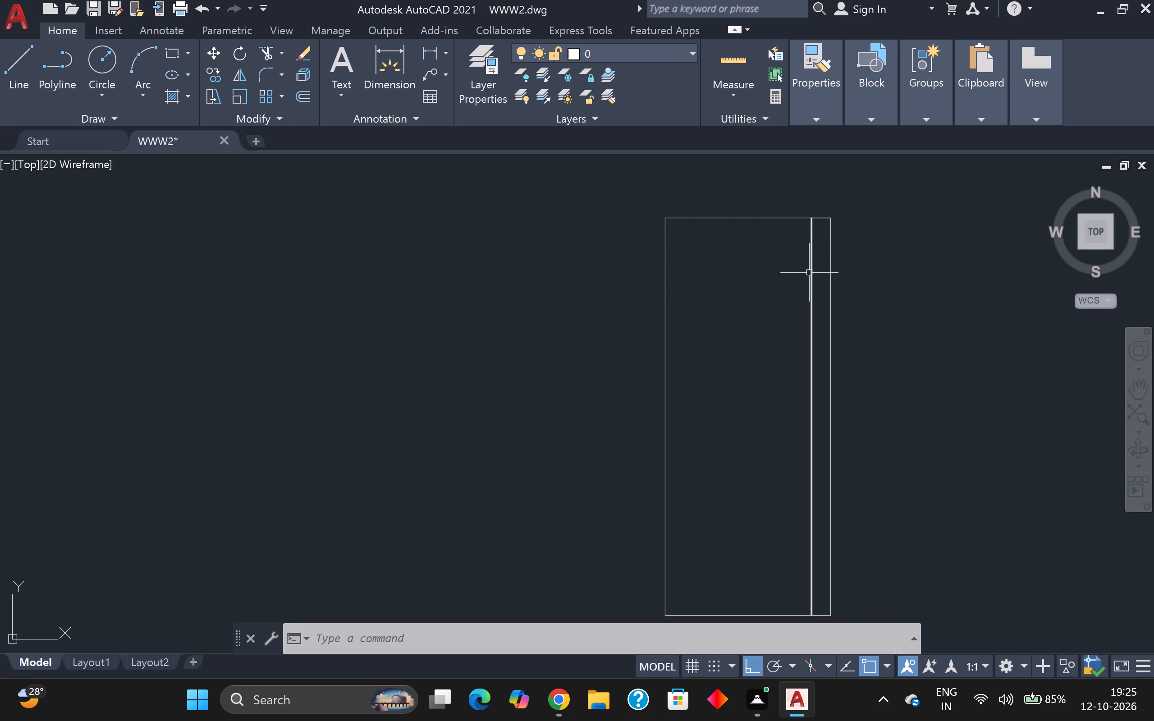
key("o")
key("Return")
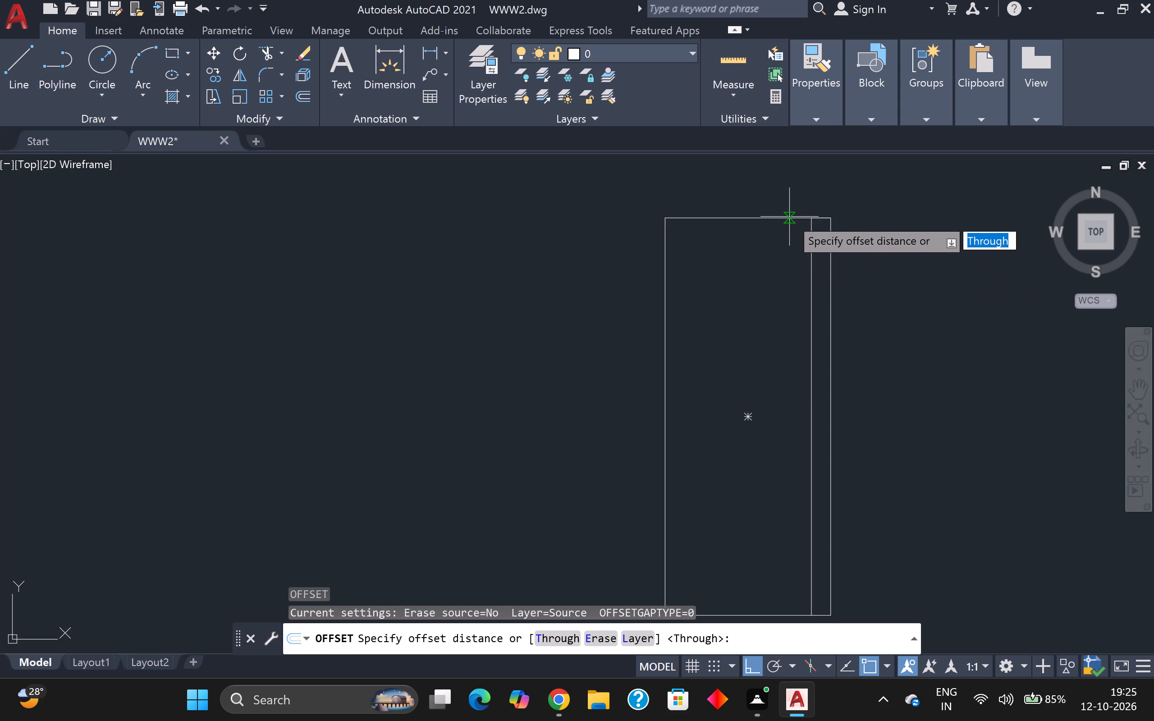
key("Return")
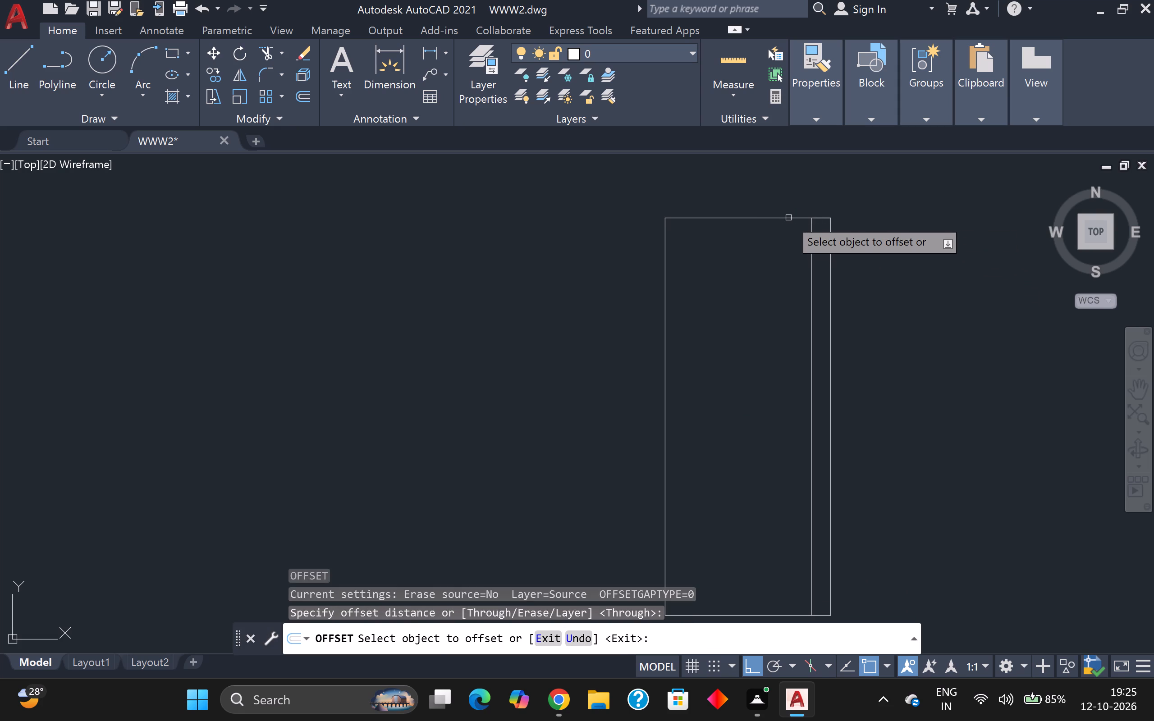
left_click(791, 219)
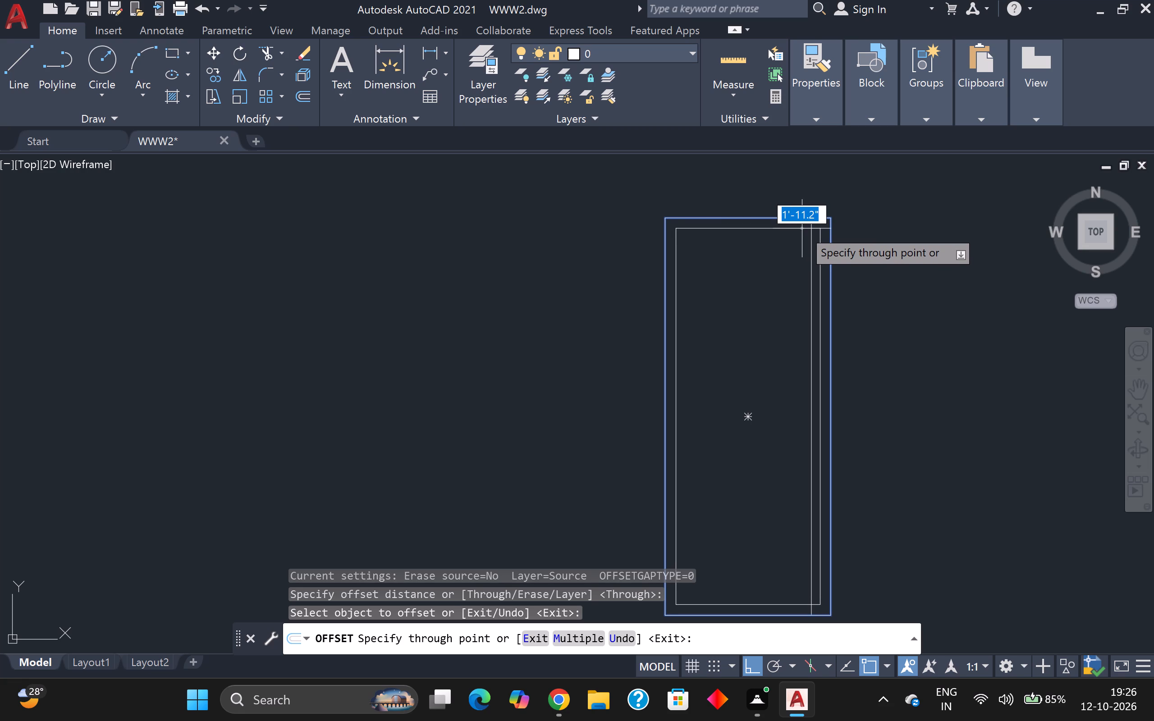
key("9")
key("Return")
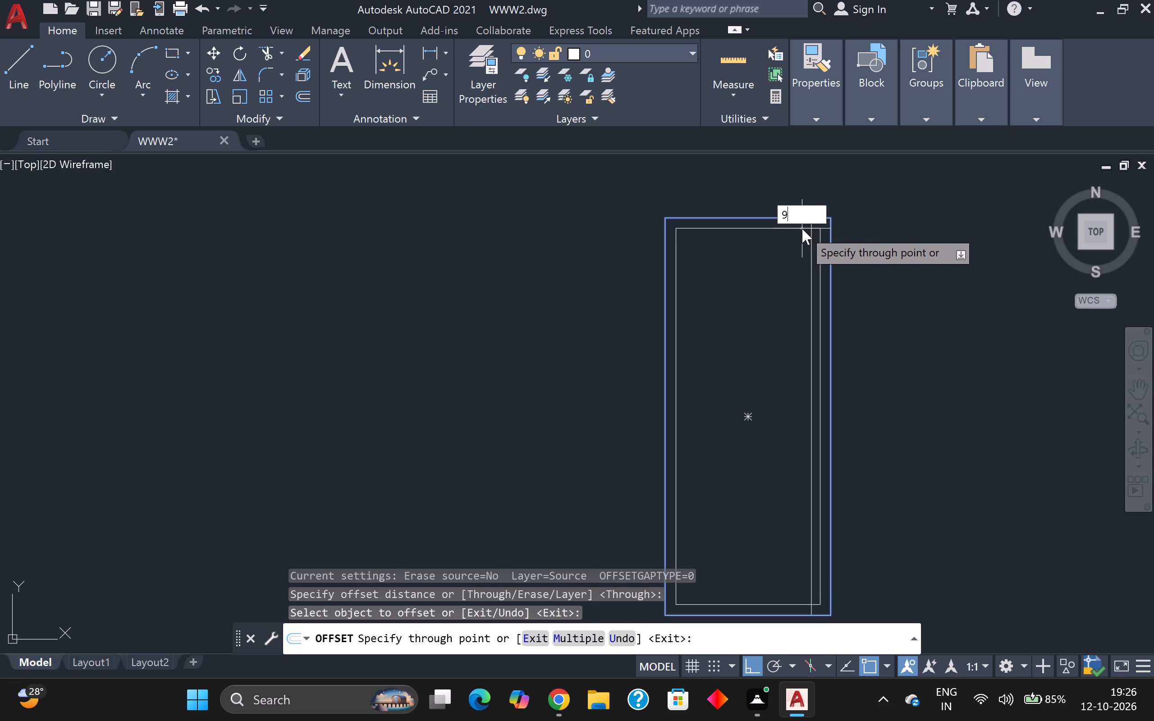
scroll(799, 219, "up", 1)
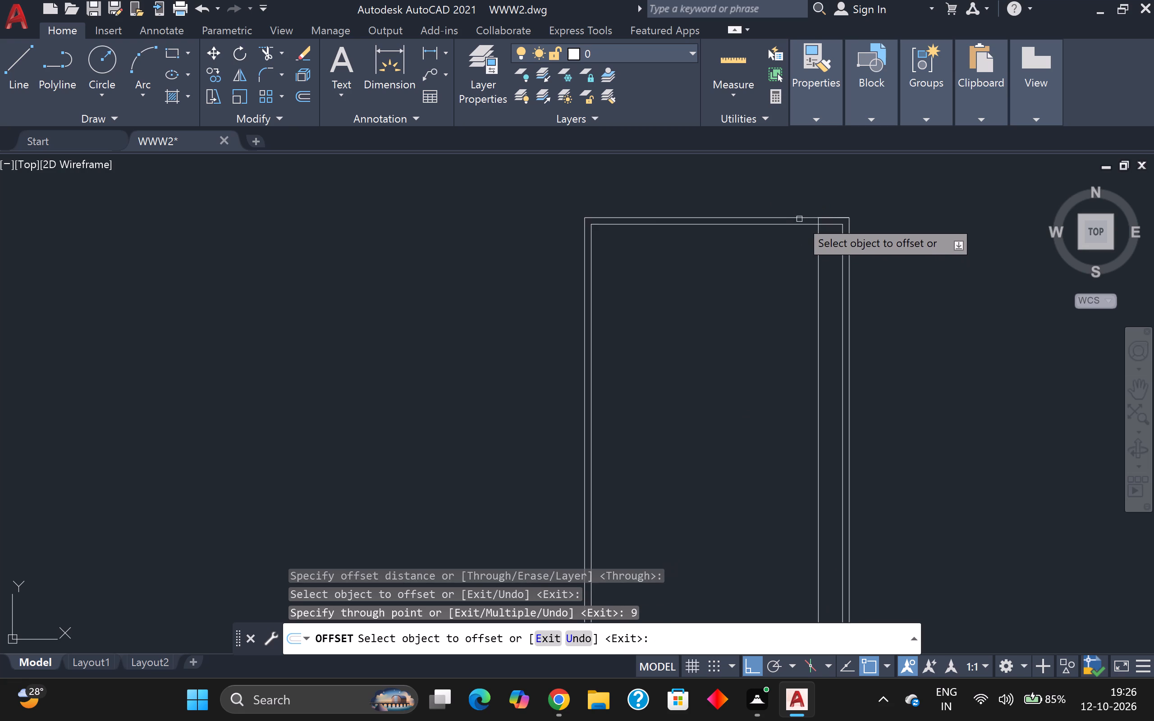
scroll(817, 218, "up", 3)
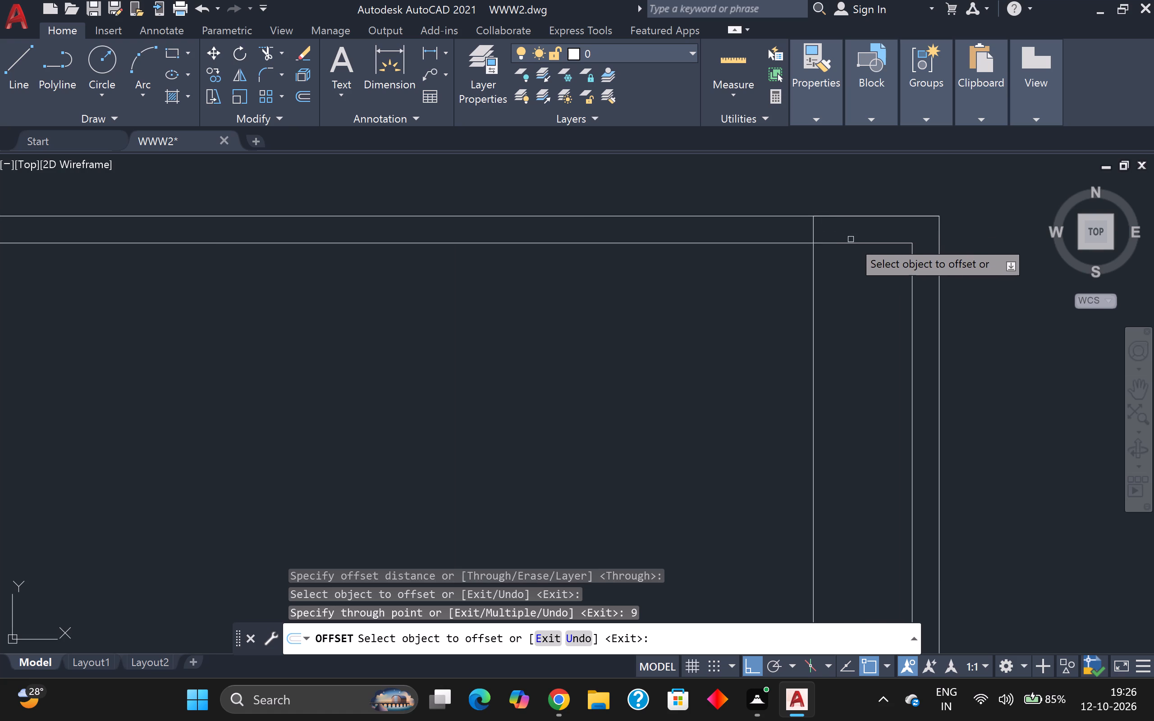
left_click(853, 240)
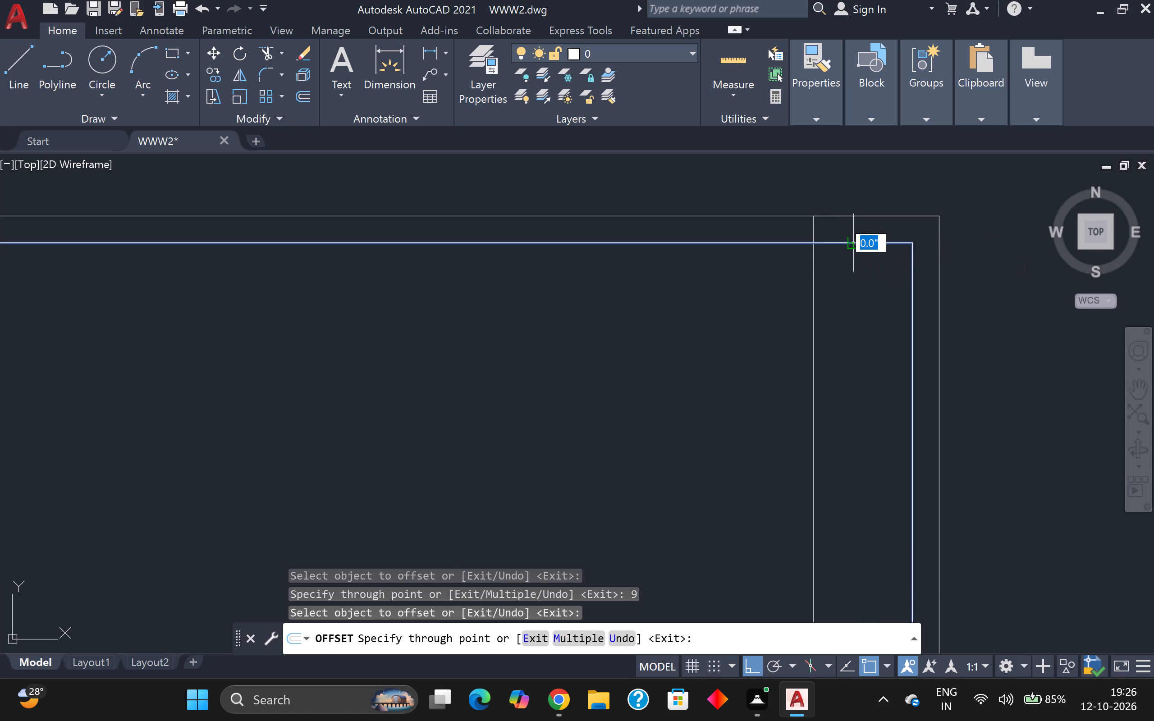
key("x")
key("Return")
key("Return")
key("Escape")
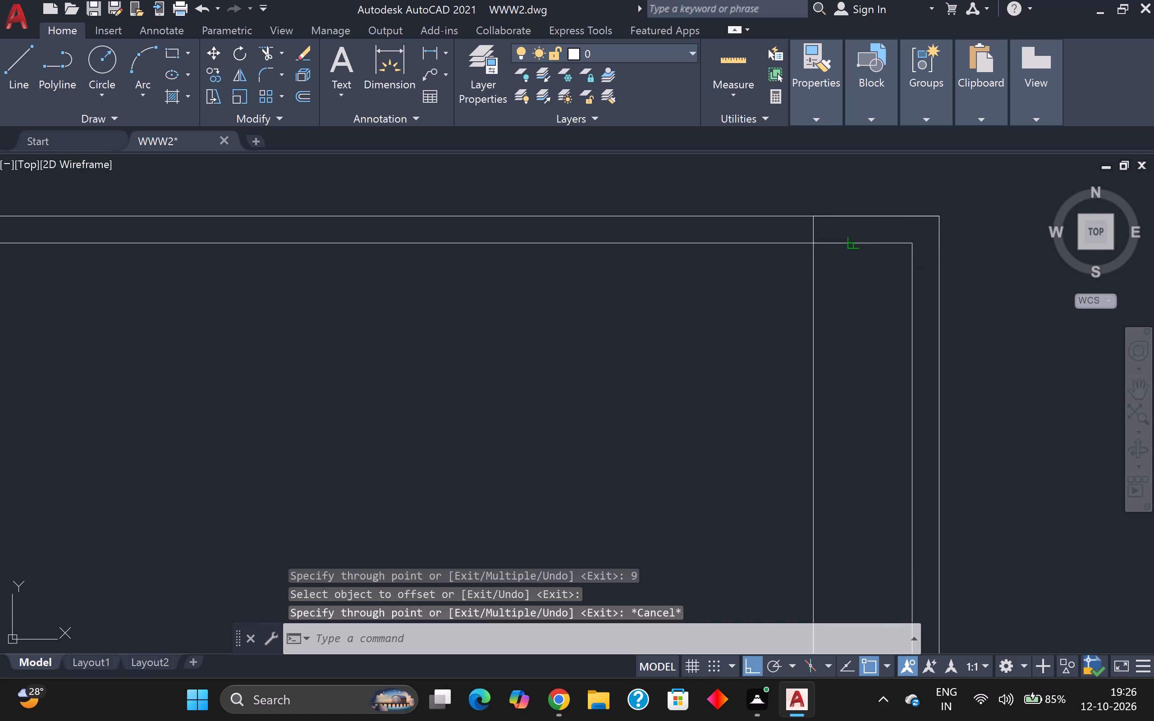
Explode the inner offset rectangle into separate lines and check by selecting its top edge alone.
key("x")
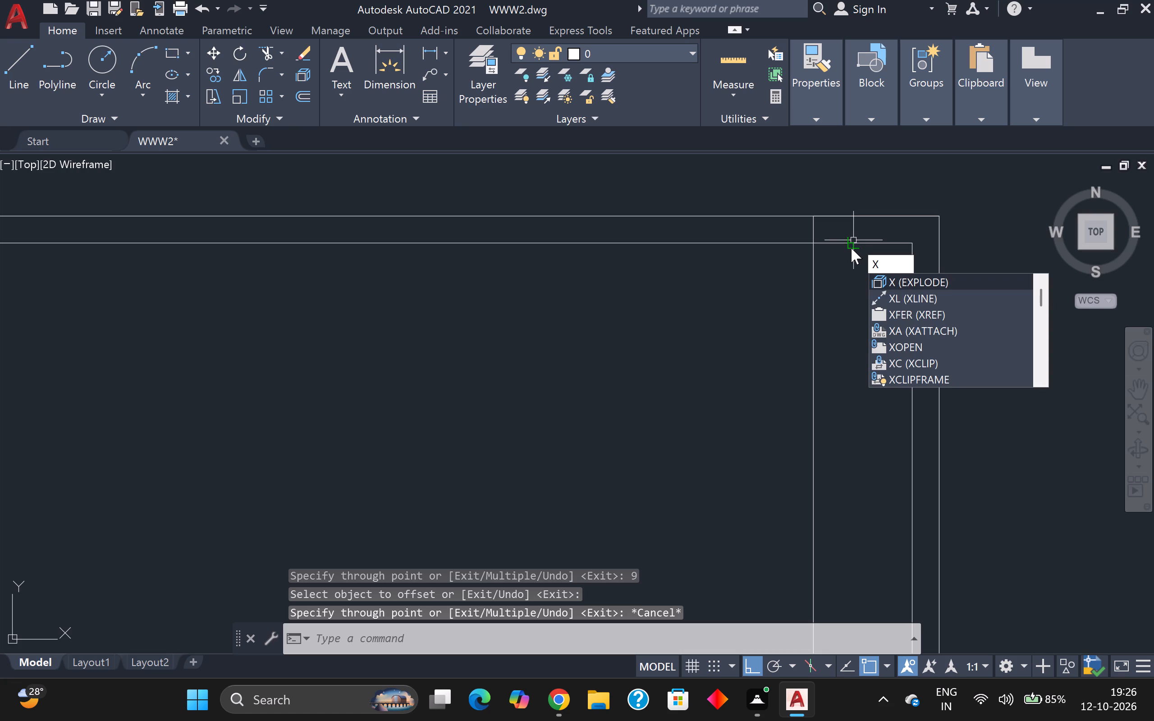
key("Return")
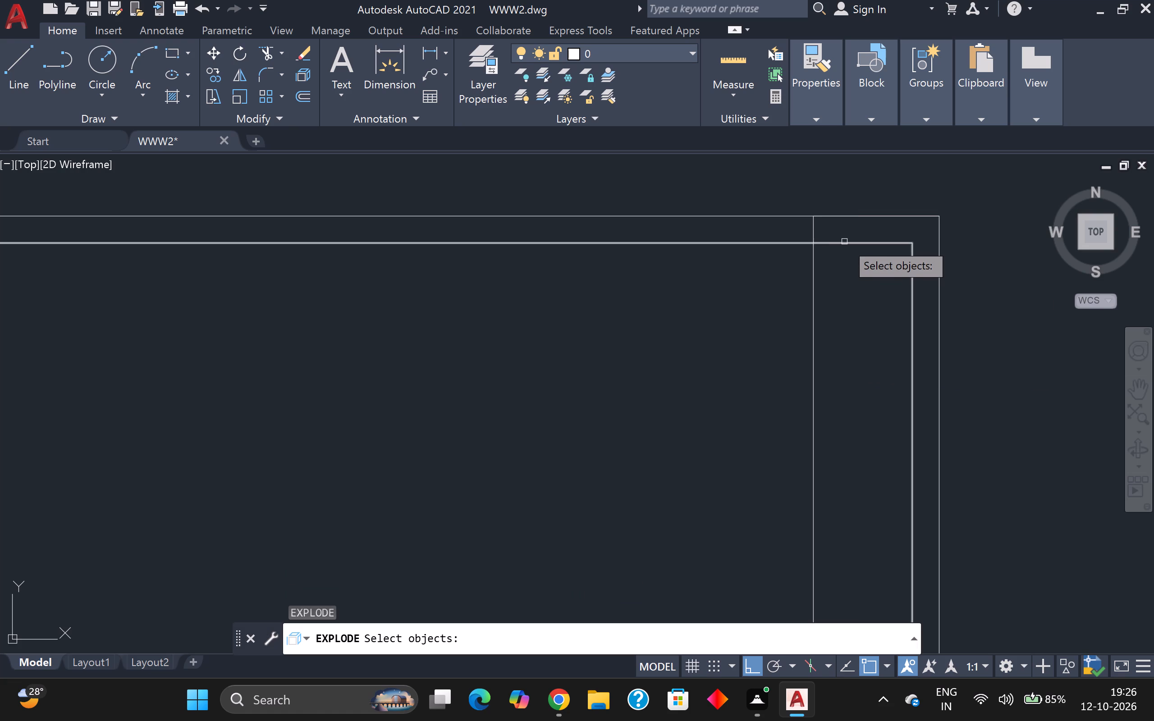
left_click(845, 242)
key("Return")
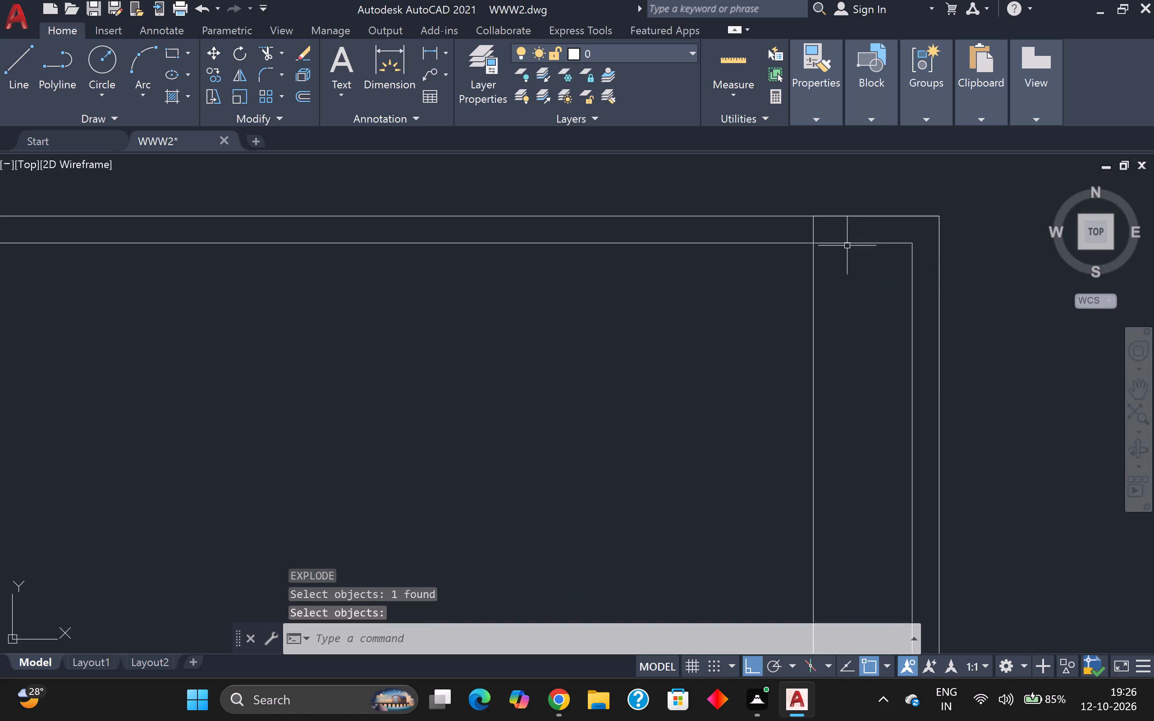
scroll(863, 251, "down", 3)
scroll(863, 251, "up", 3)
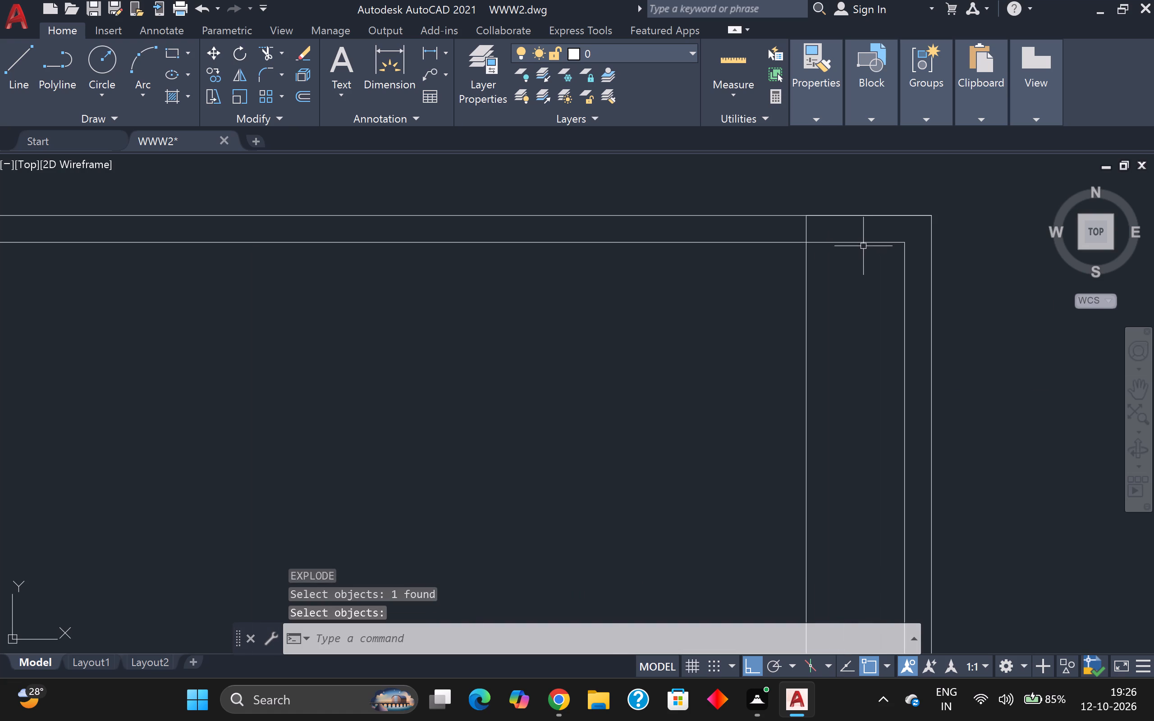
left_click(863, 239)
left_click(863, 247)
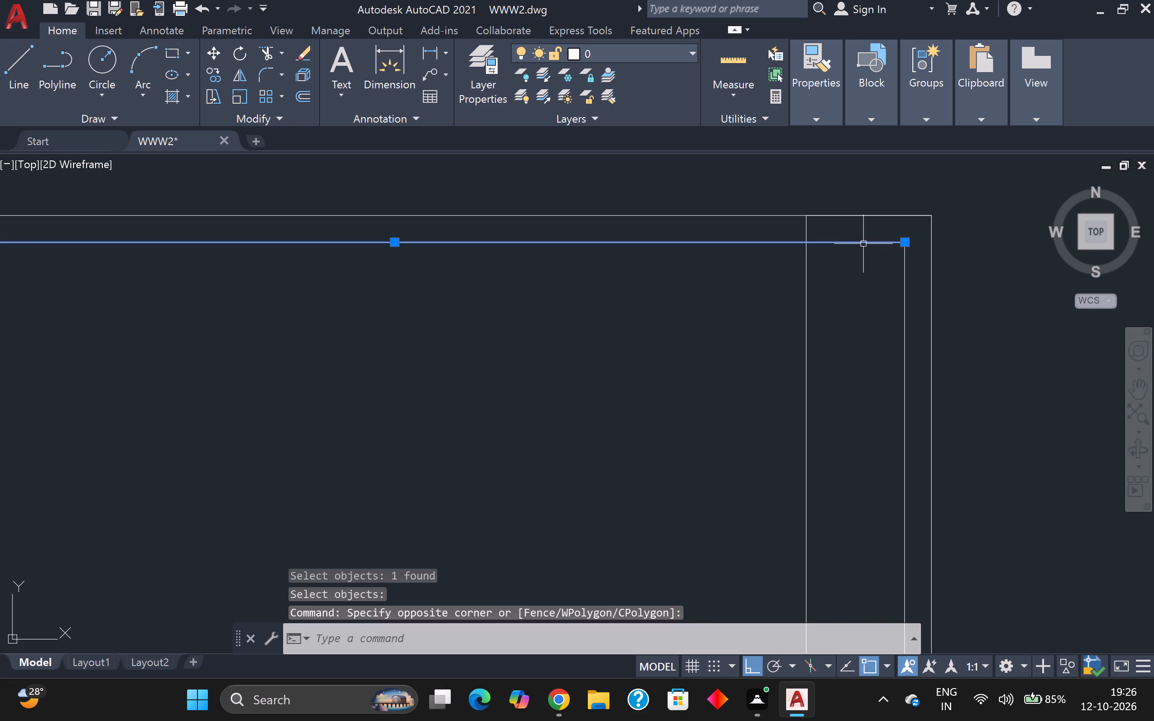
key("Escape")
Trim the inner top edge back to the 3'6" vertical line and remove the inner rectangle's right edge.
scroll(863, 228, "down", 2)
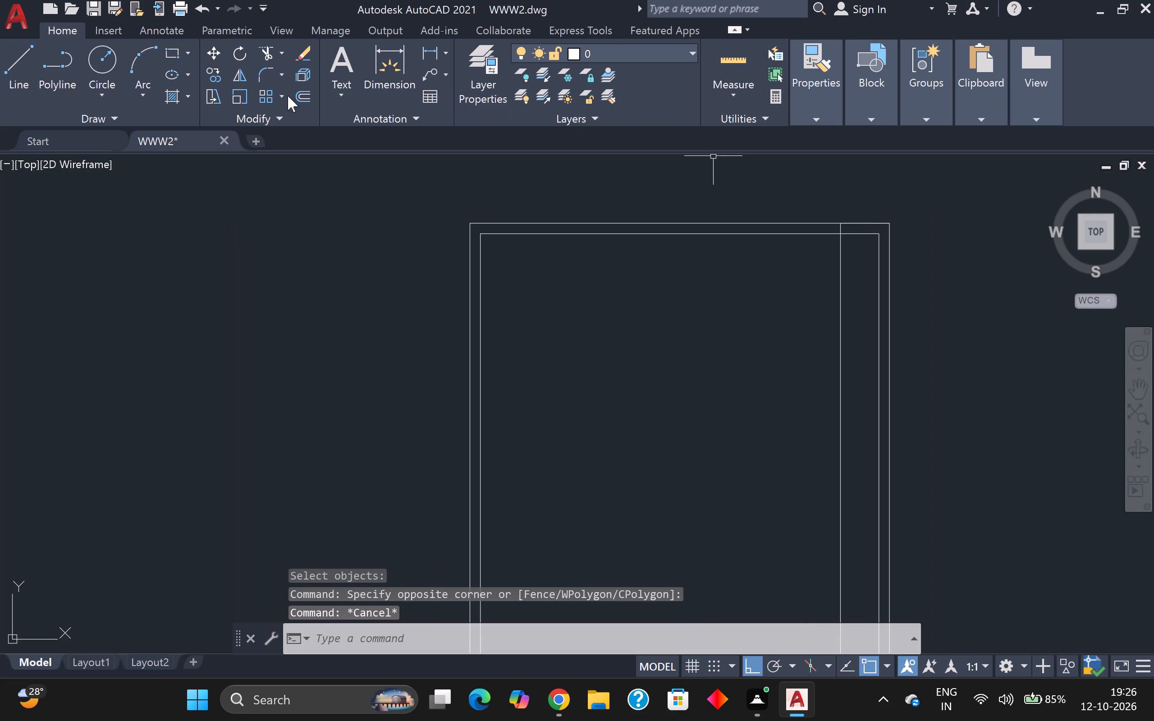
left_click(275, 50)
scroll(922, 262, "up", 1)
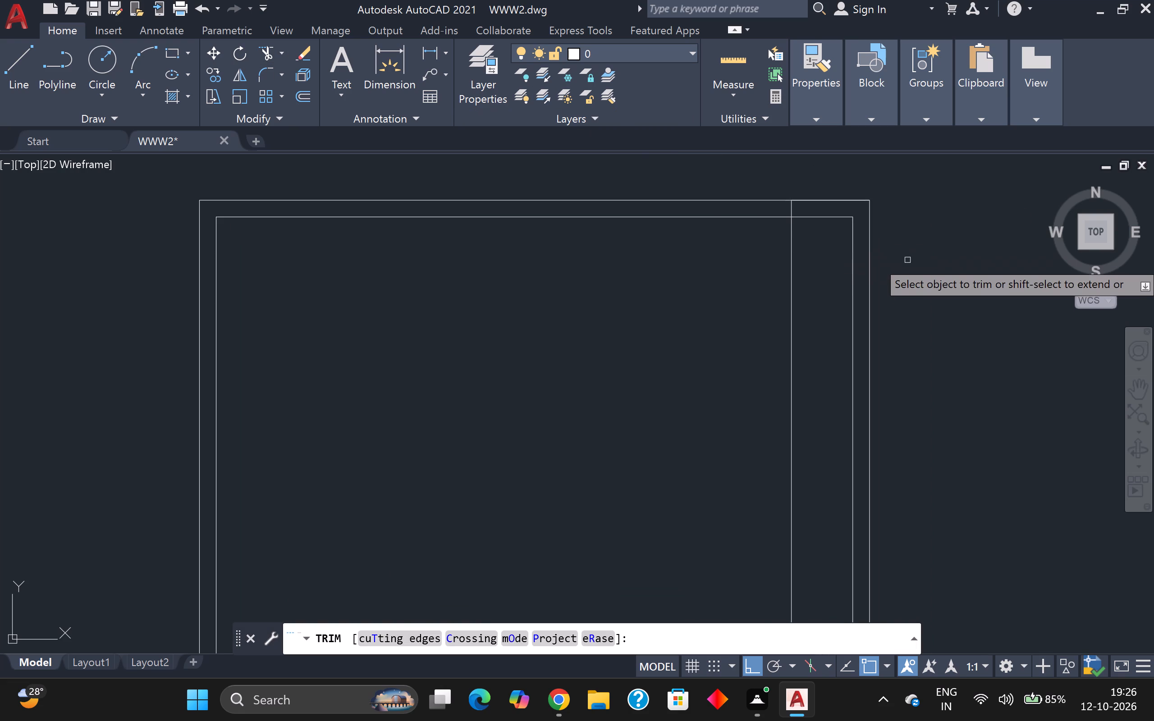
scroll(836, 233, "up", 2)
left_click(806, 177)
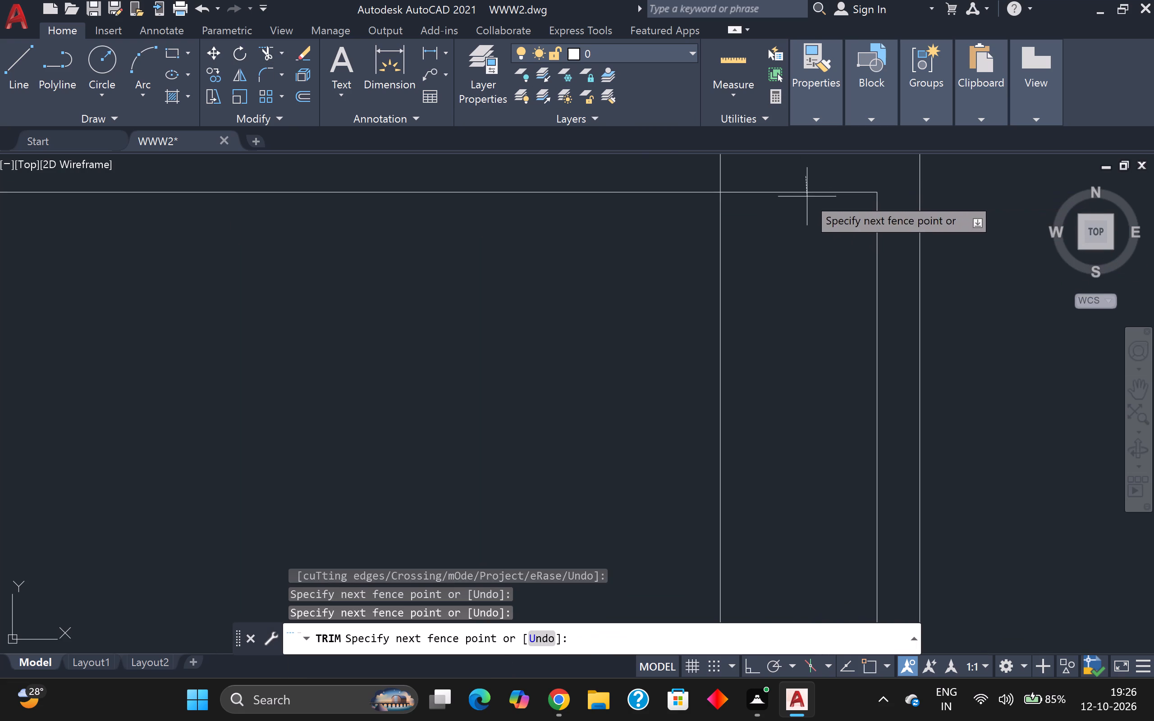
left_click(807, 201)
left_click(875, 265)
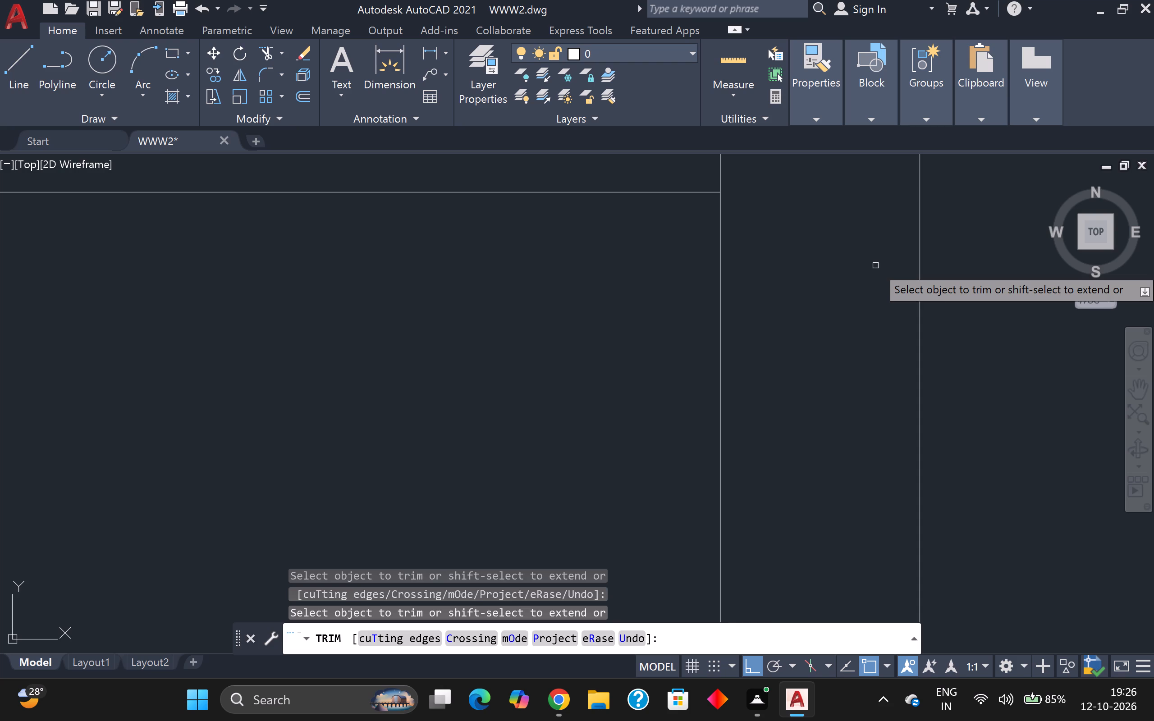
scroll(858, 265, "down", 2)
middle_click_drag(770, 276, 795, 246)
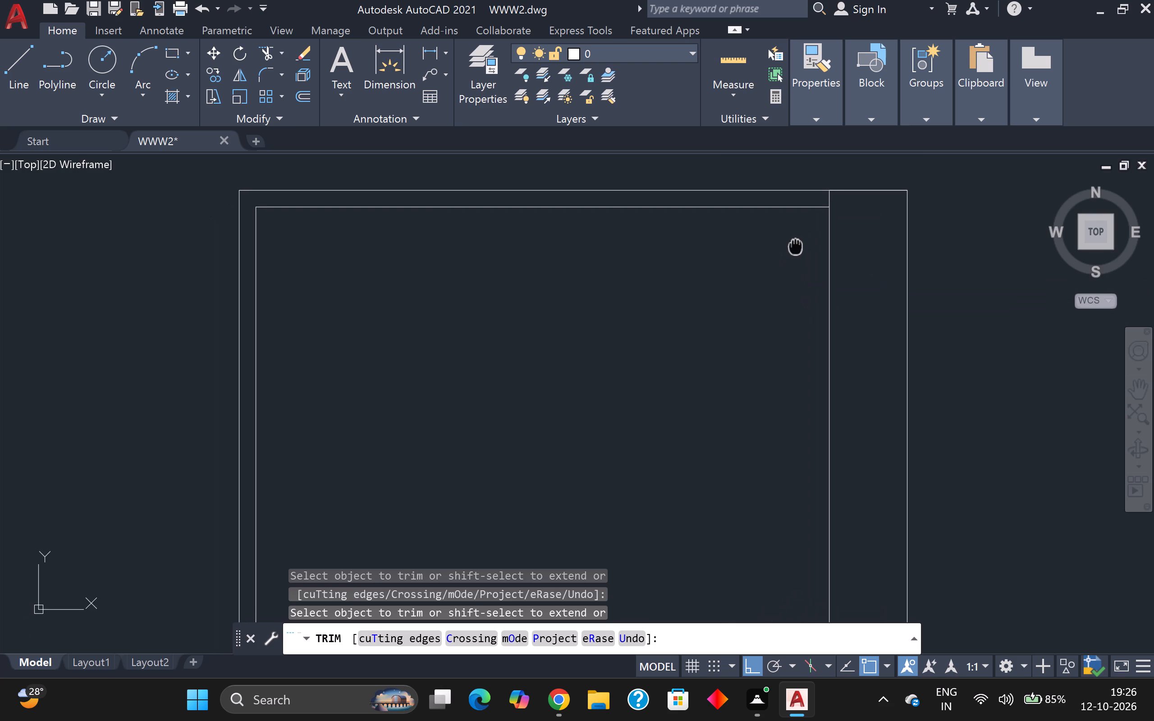
middle_click_drag(795, 246, 794, 246)
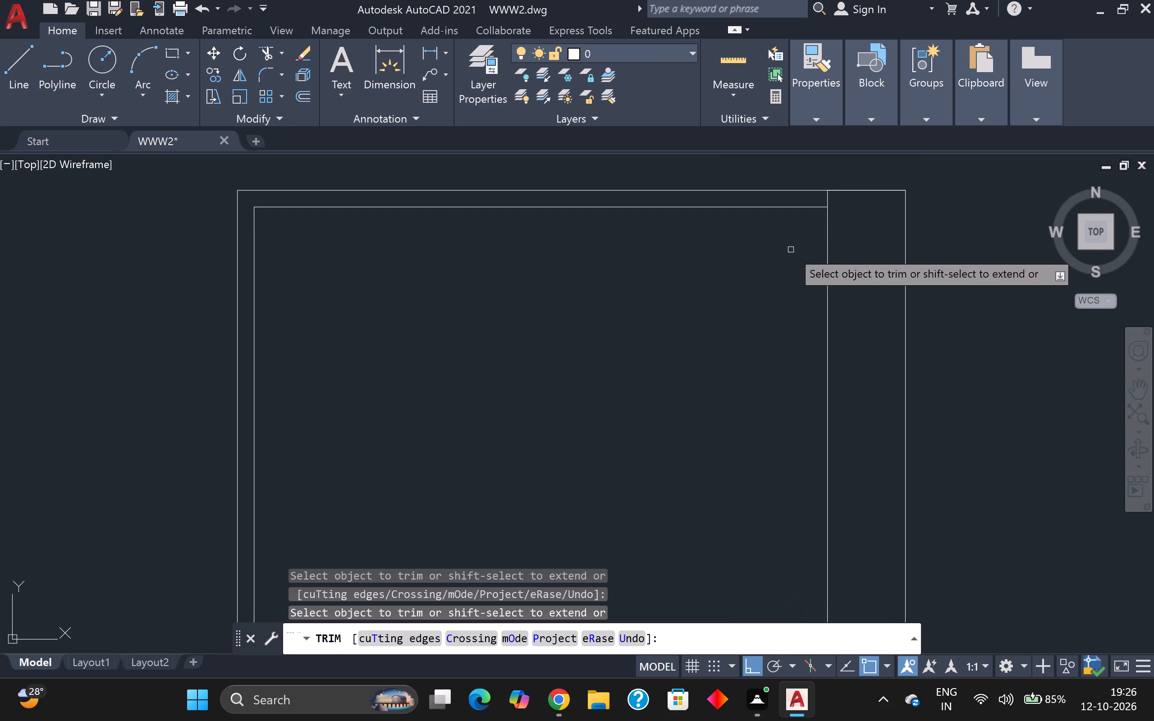
Offset the 3'6" vertical line 9" toward the inside of the plan.
key("Escape")
key("o")
key("Return")
key("Return")
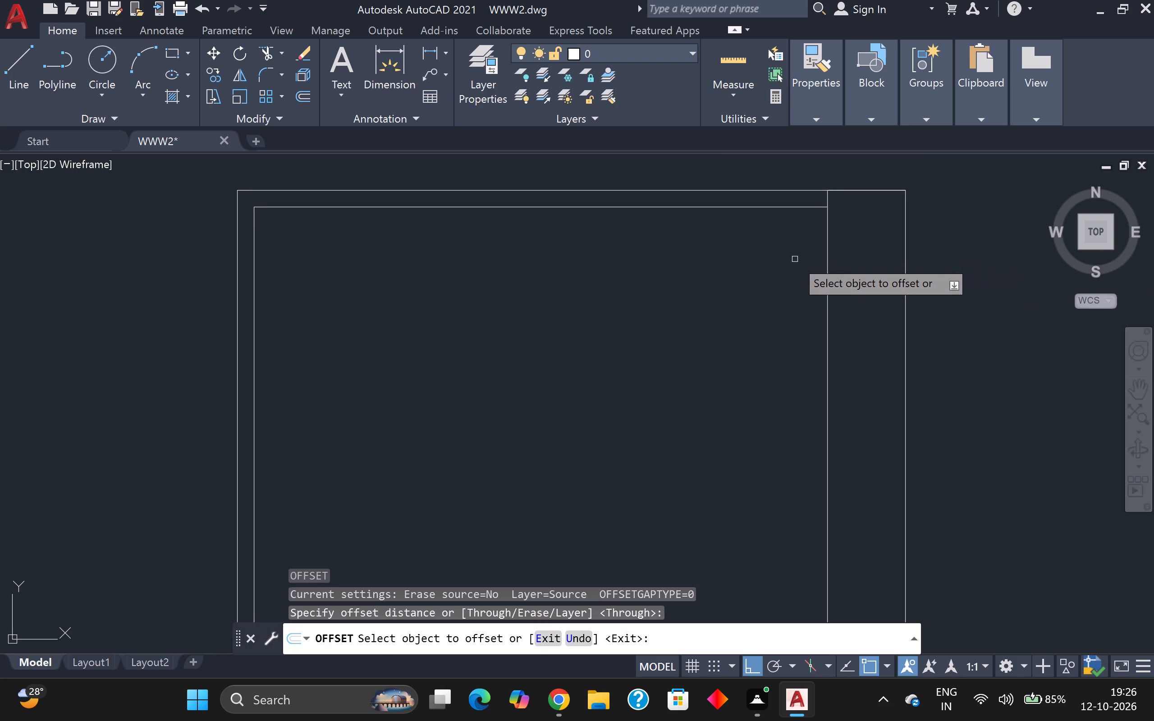
left_click(825, 265)
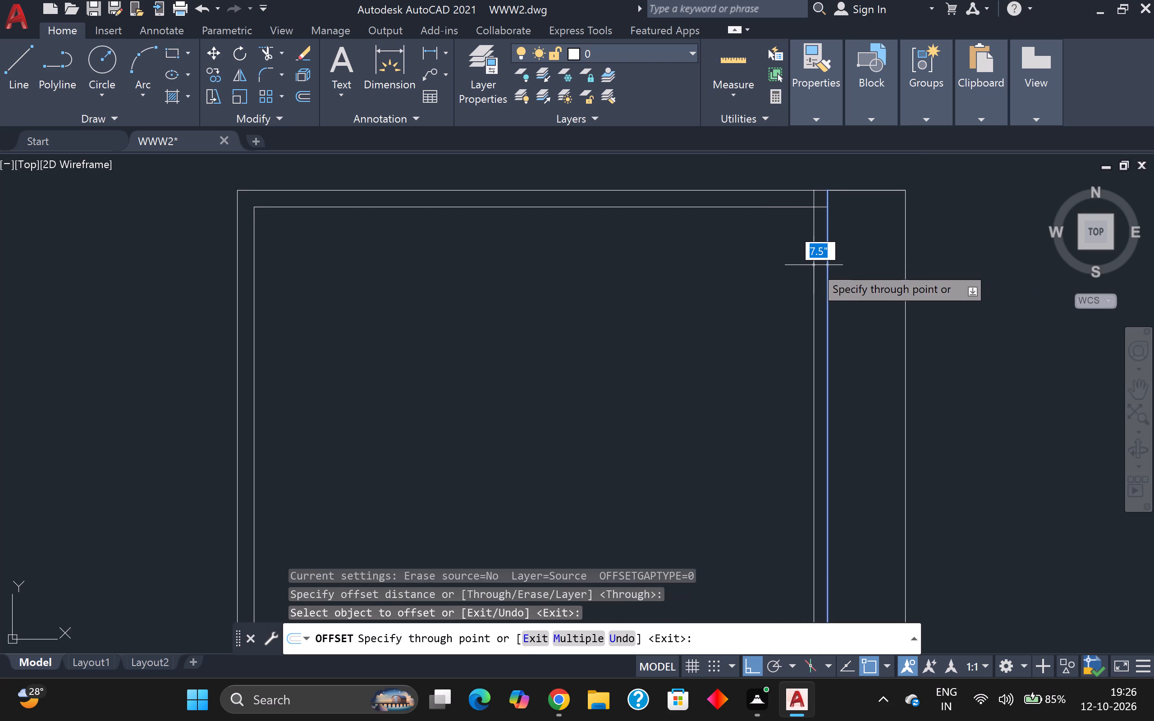
key("9")
key("Return")
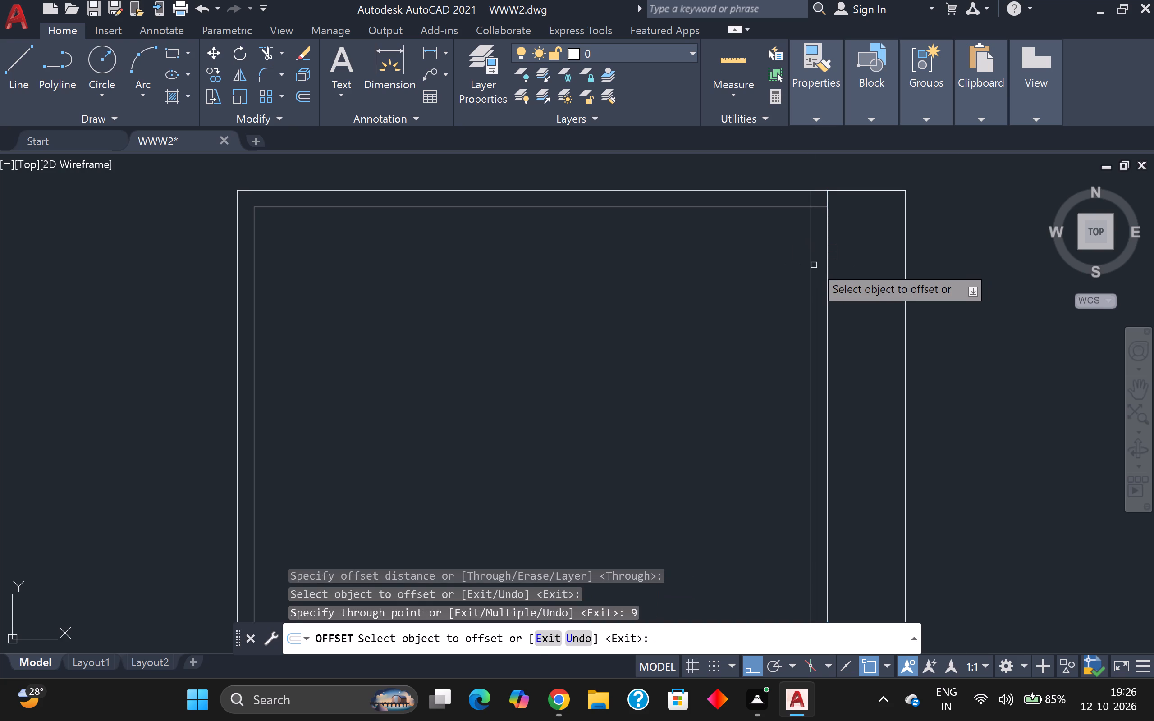
Trim the inner top edge back to the new 9" offset line and remove that line's stub above the inner top edge.
scroll(814, 265, "up", 1)
scroll(814, 265, "down", 1)
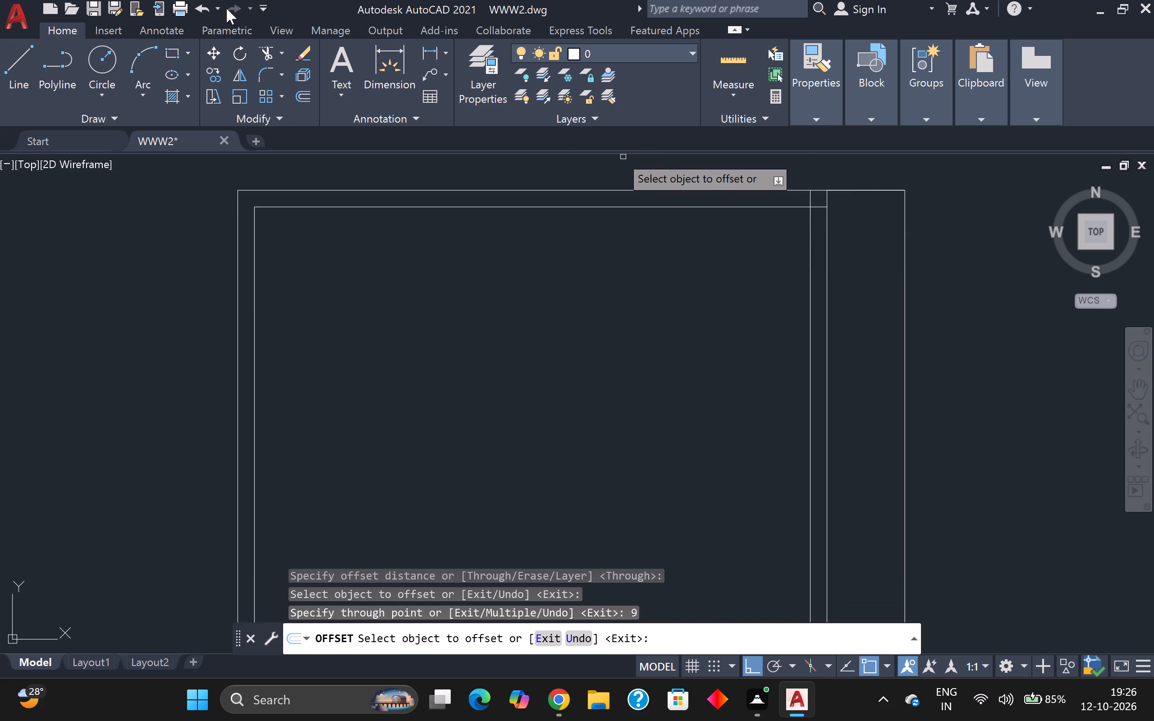
left_click(268, 49)
scroll(829, 190, "up", 1)
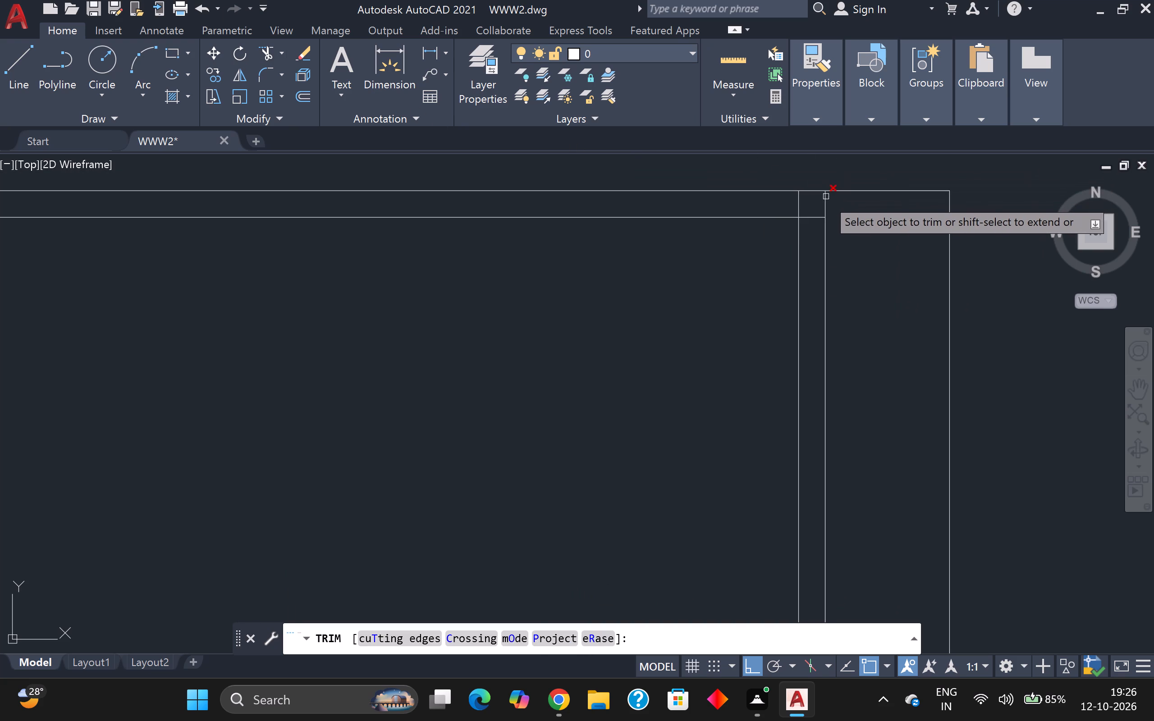
left_click(815, 207)
left_click(814, 236)
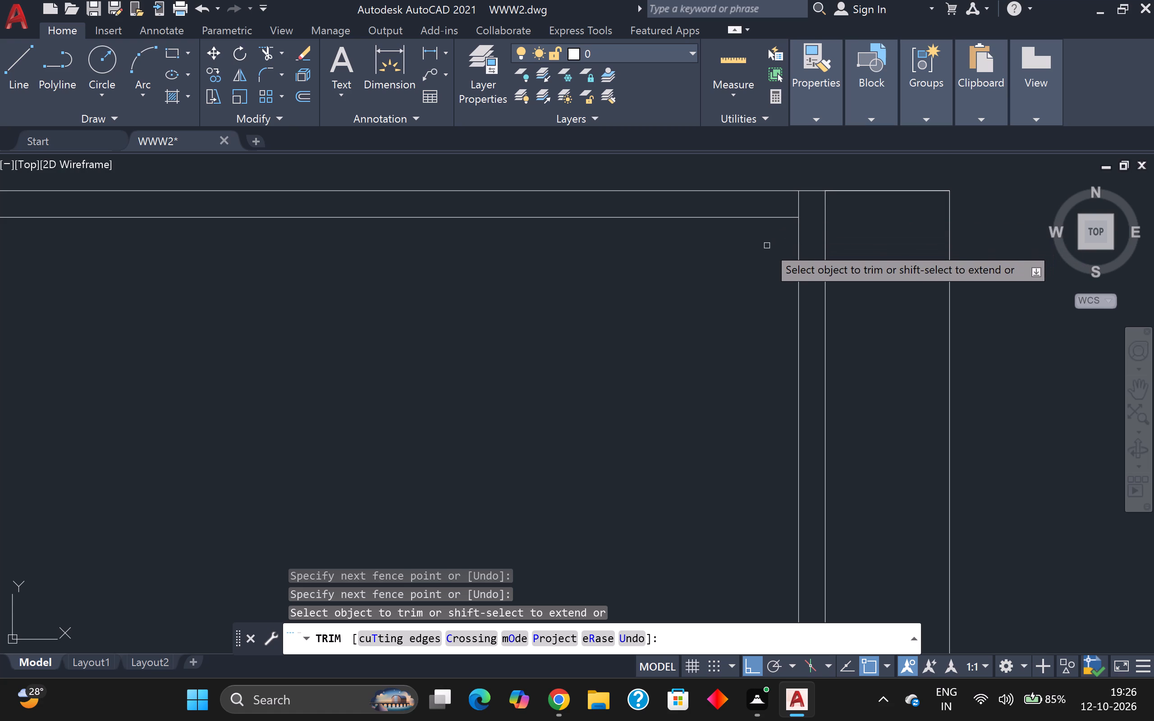
left_click(791, 205)
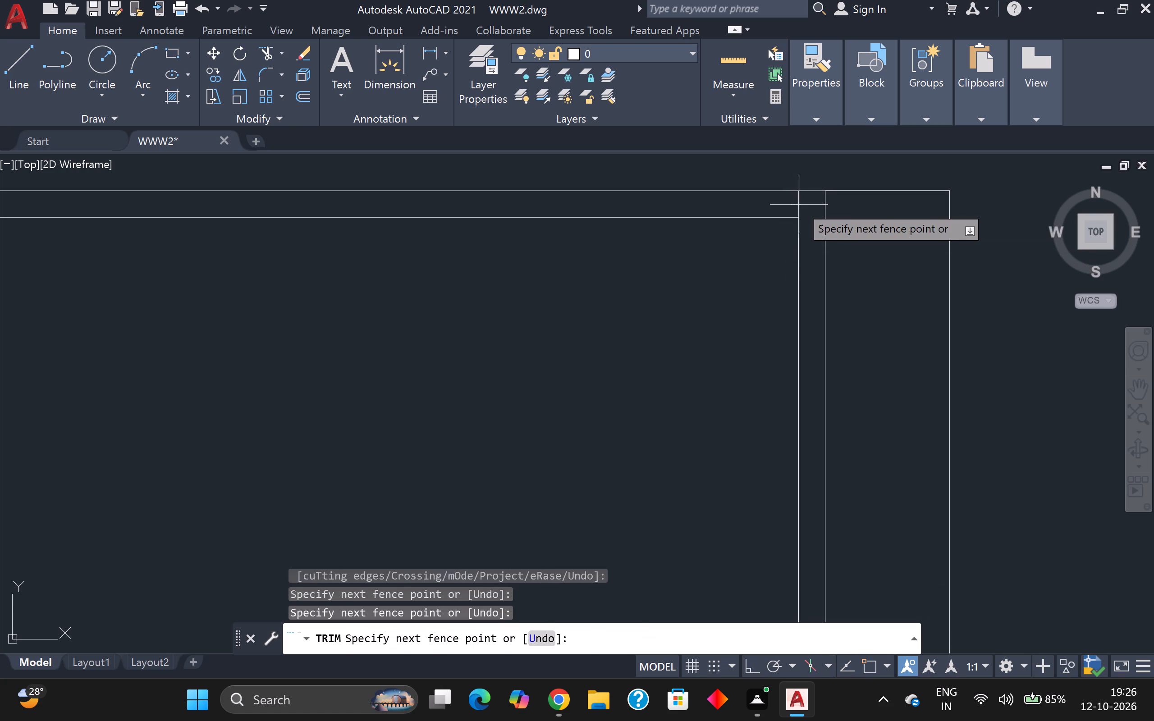
left_click(804, 204)
scroll(802, 208, "down", 2)
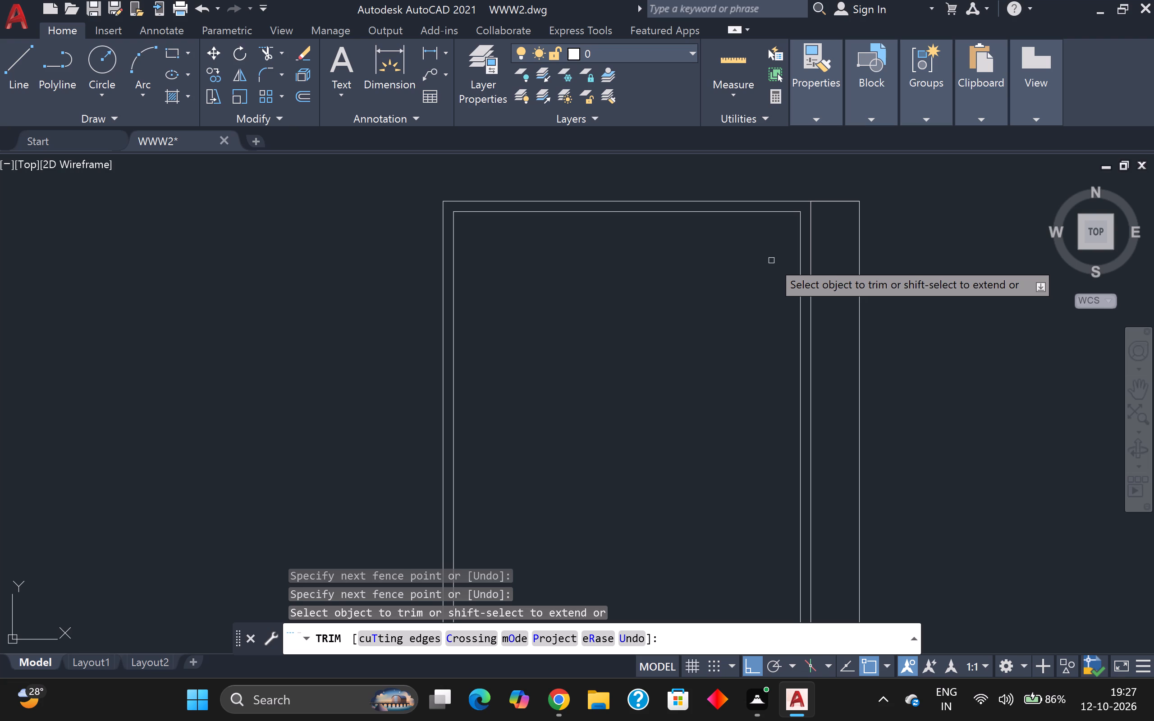
middle_click_drag(771, 260, 806, 264)
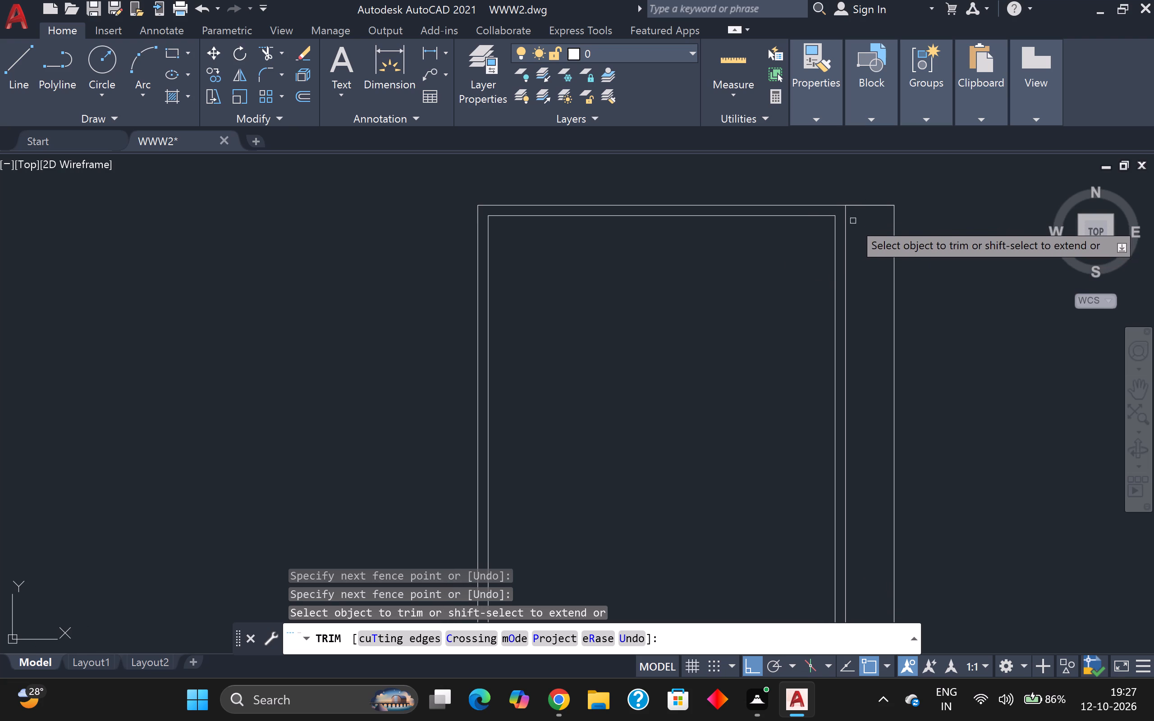
scroll(869, 253, "down", 4)
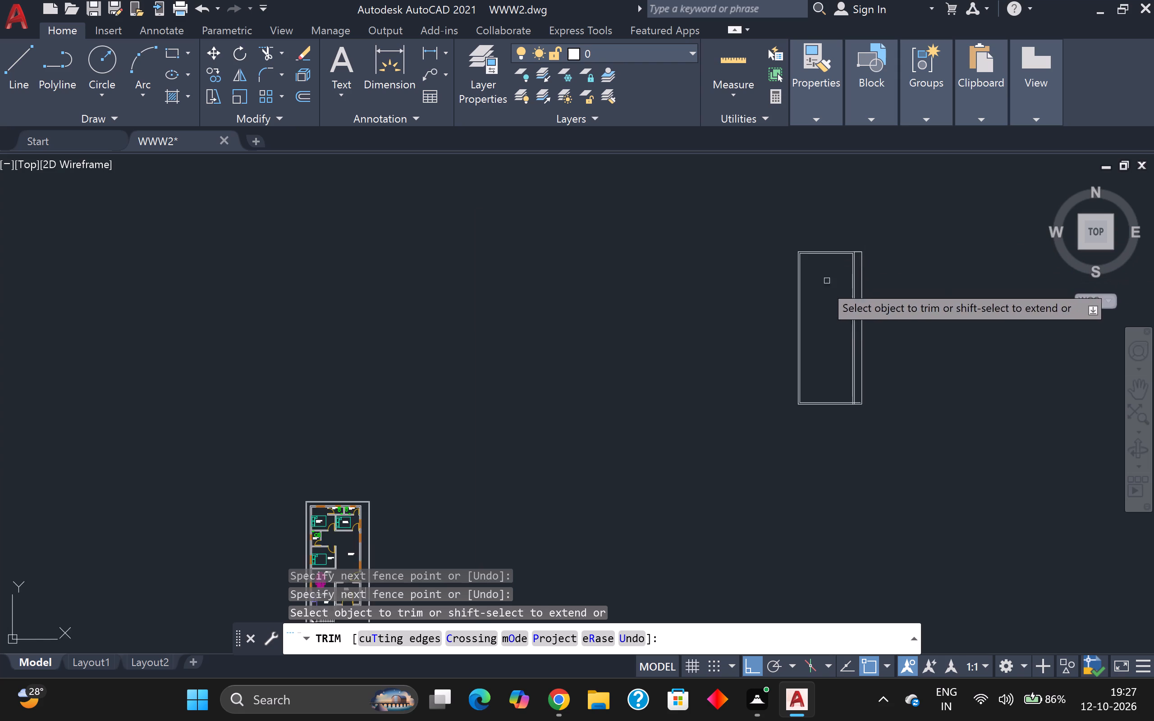
scroll(813, 311, "up", 2)
middle_click_drag(814, 313, 783, 332)
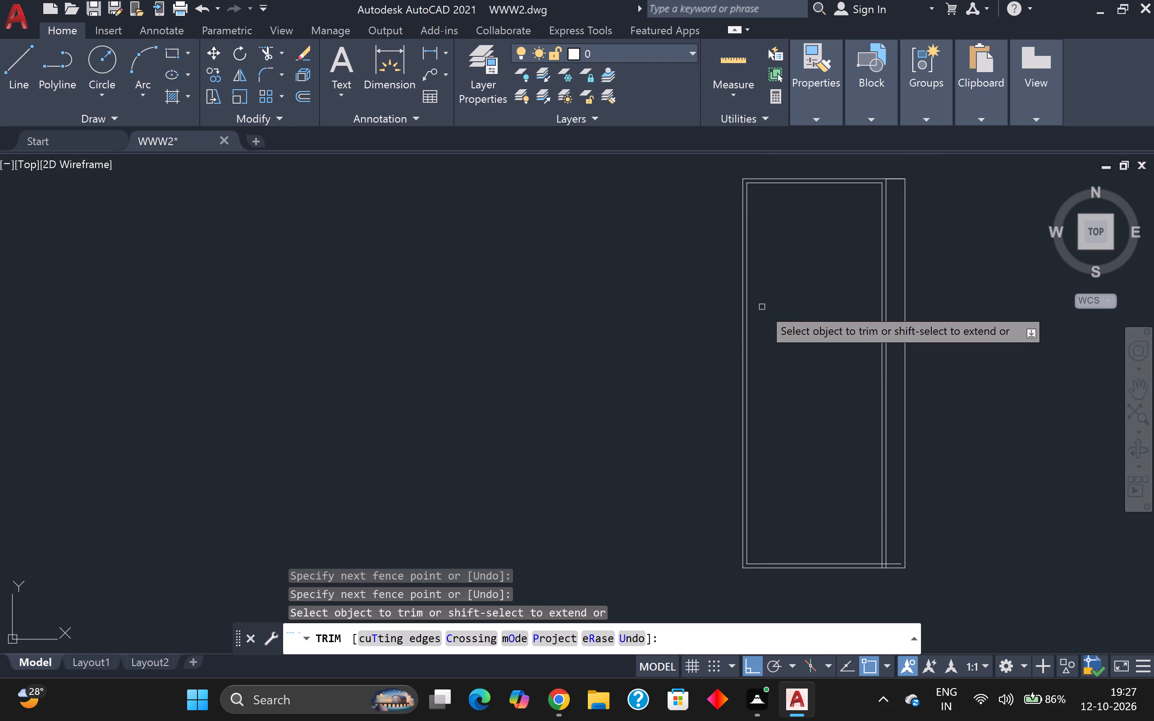
scroll(774, 210, "up", 2)
scroll(775, 202, "down", 1)
middle_click_drag(776, 200, 780, 281)
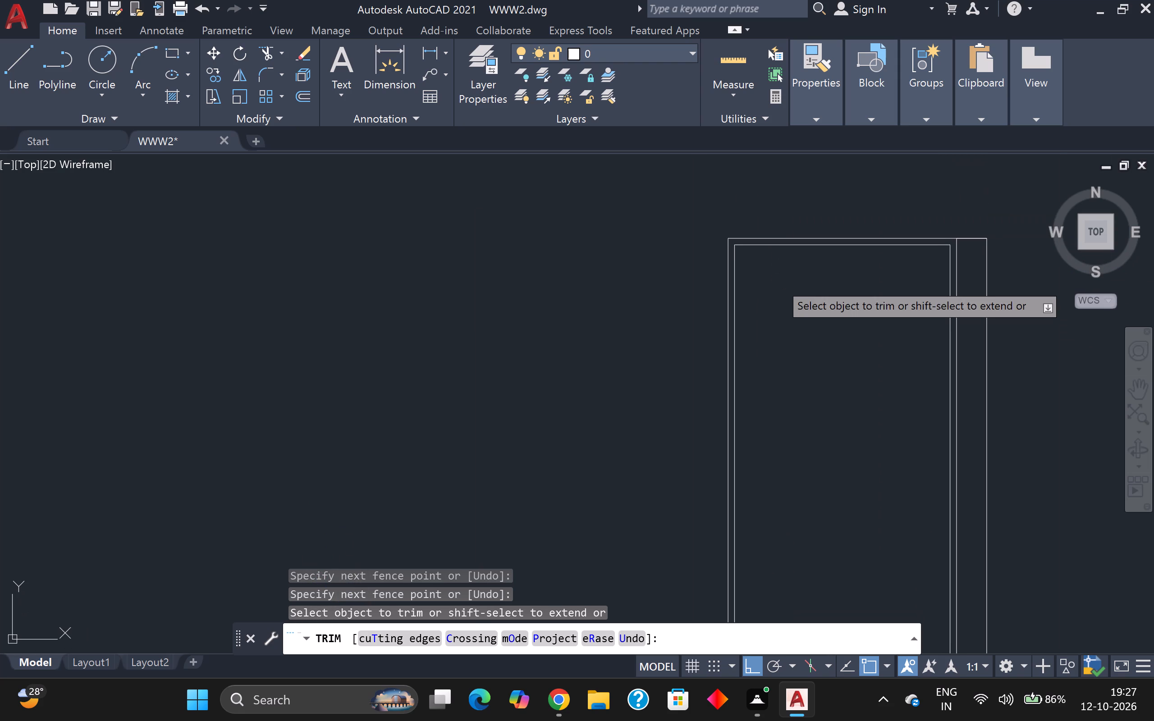
key("Escape")
Offset the inner top edge 11' down into the plan, and offset the resulting line 5" further down for a partition wall.
key("o")
key("Return")
key("Return")
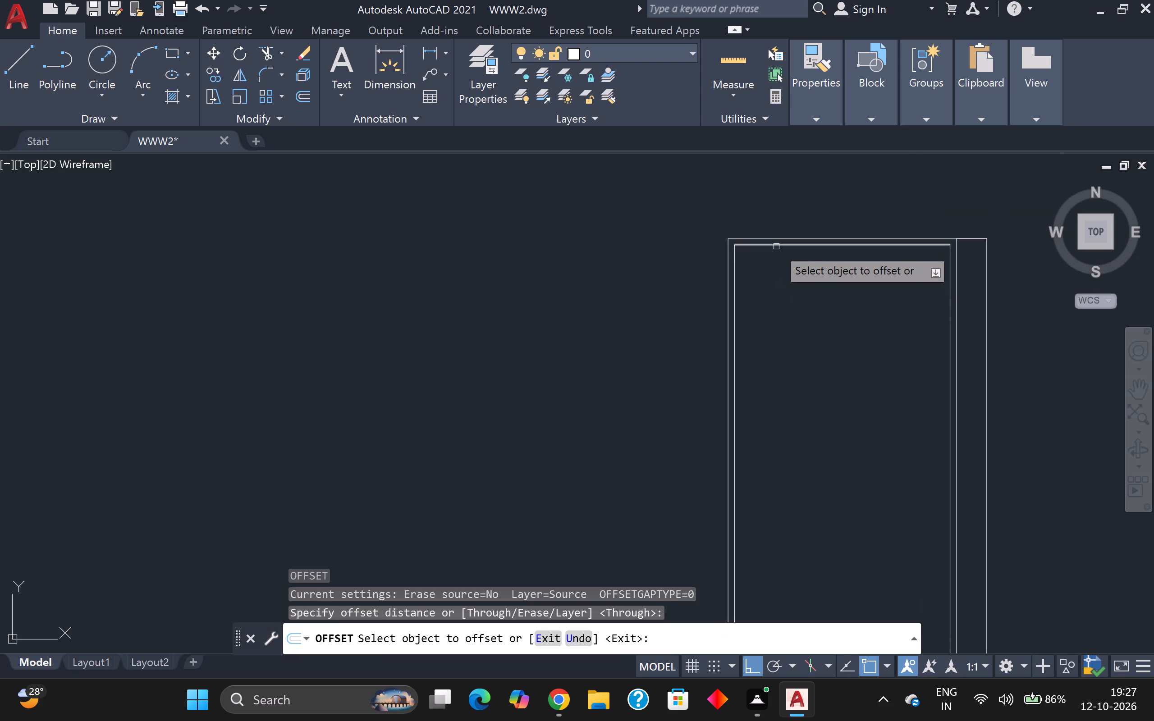
left_click(776, 246)
type("11'")
key("Return")
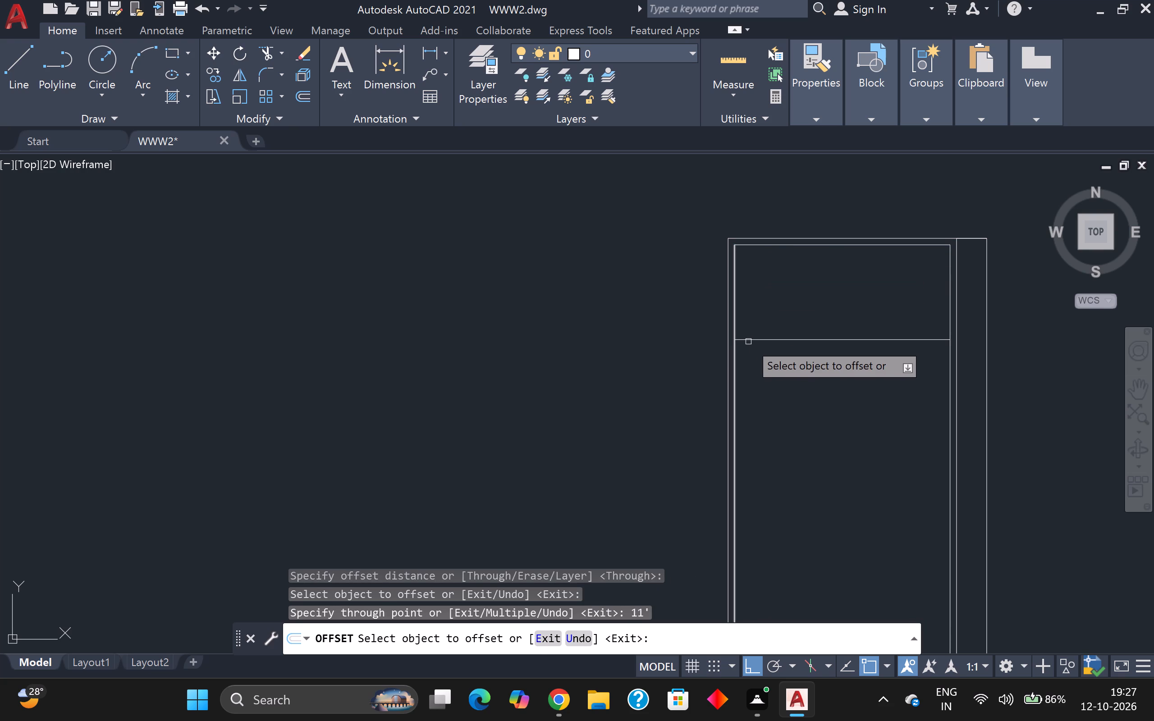
left_click(749, 341)
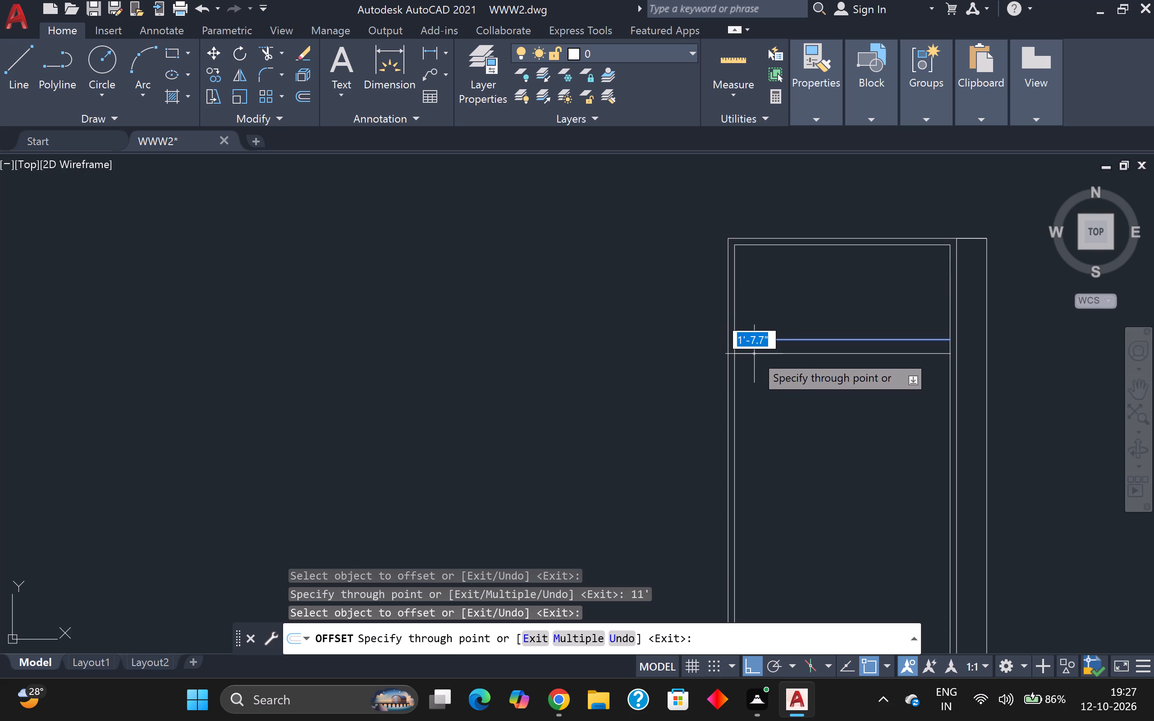
key("5")
key("shift+quotedbl")
key("Return")
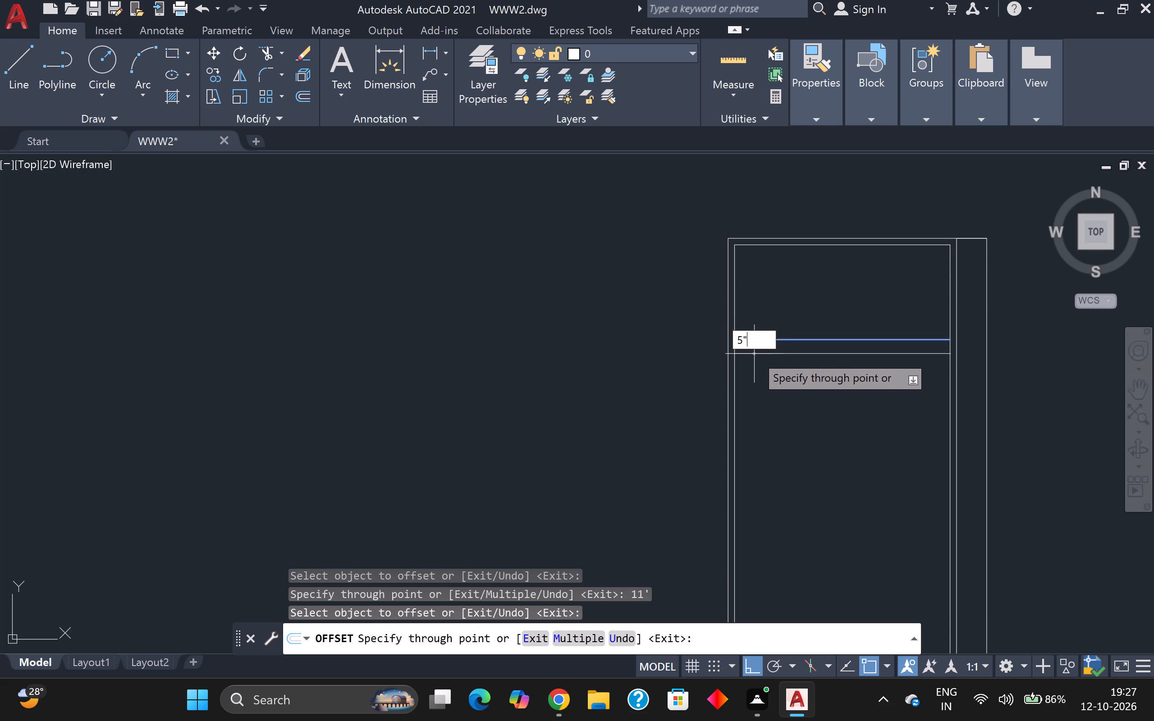
Offset the inner left edge 11' to the right, and offset the resulting line another 5" to form a vertical partition wall.
left_click(735, 305)
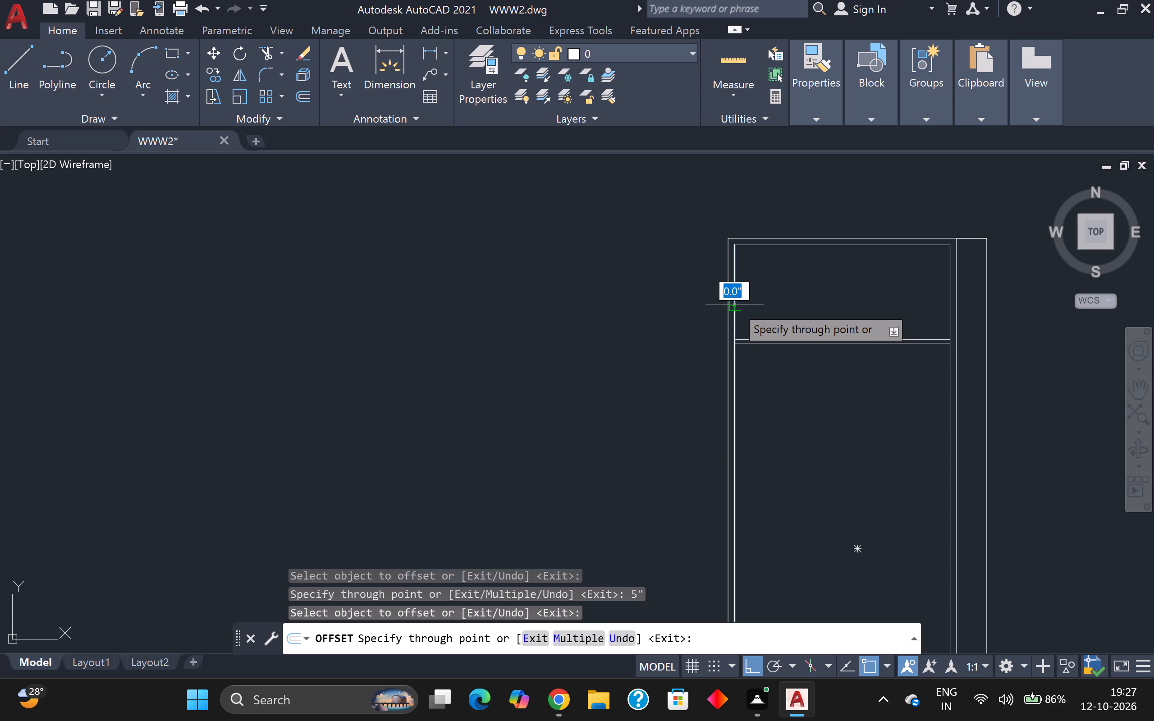
type("11'")
key("Return")
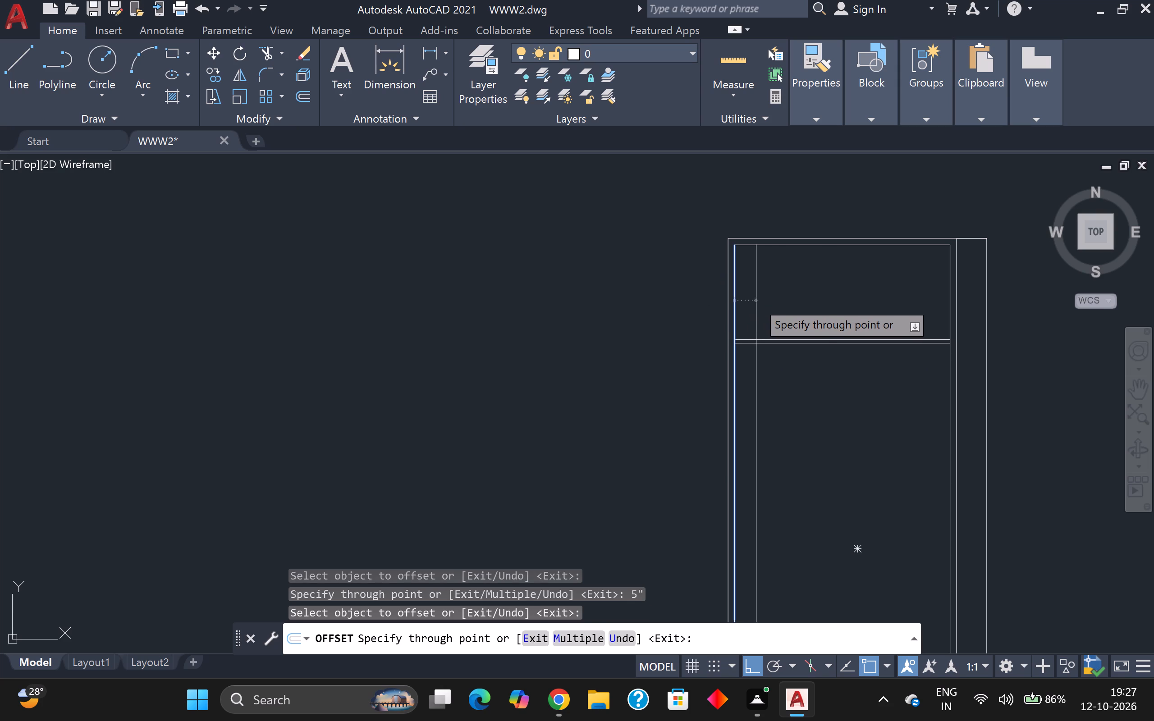
left_click(827, 297)
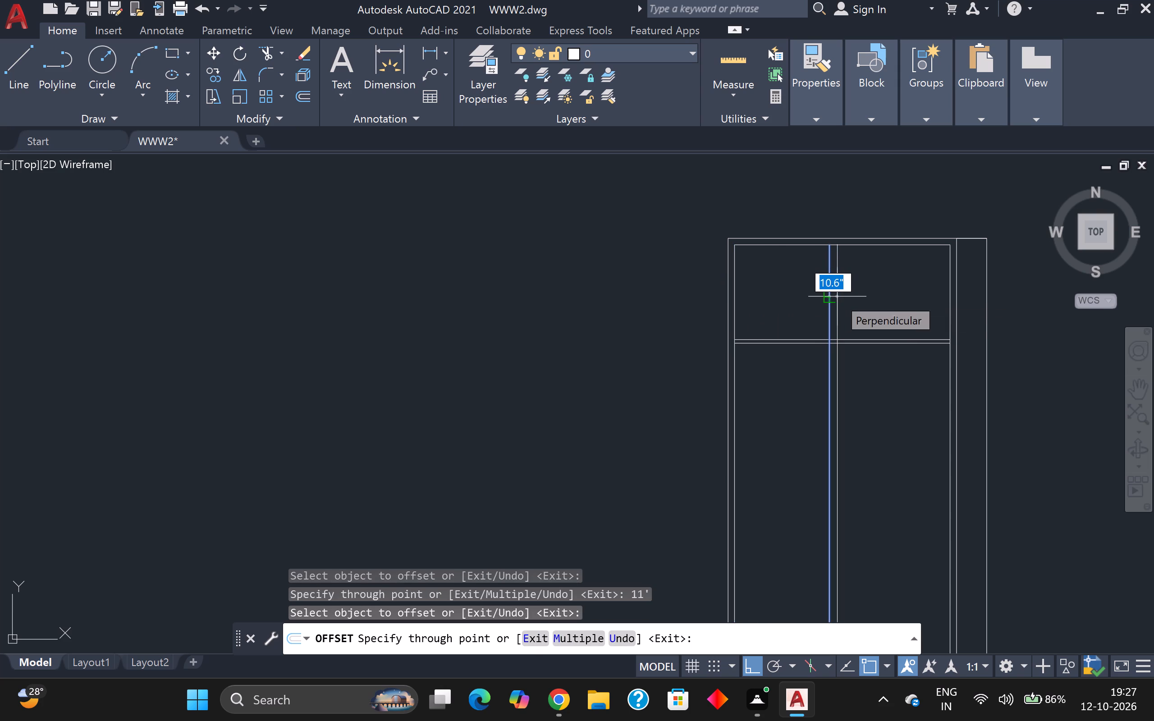
key("5")
key("Return")
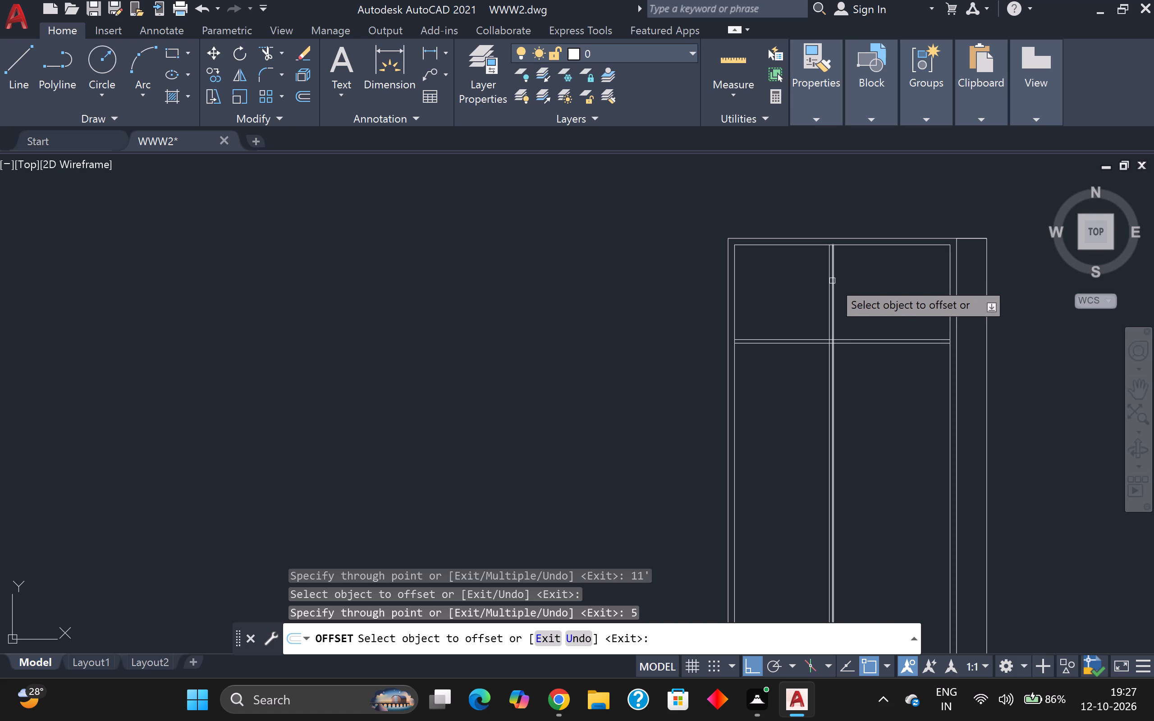
Offset the inner right wall line 7' to the left, and offset the resulting line another 5" for a second vertical partition.
left_click(951, 276)
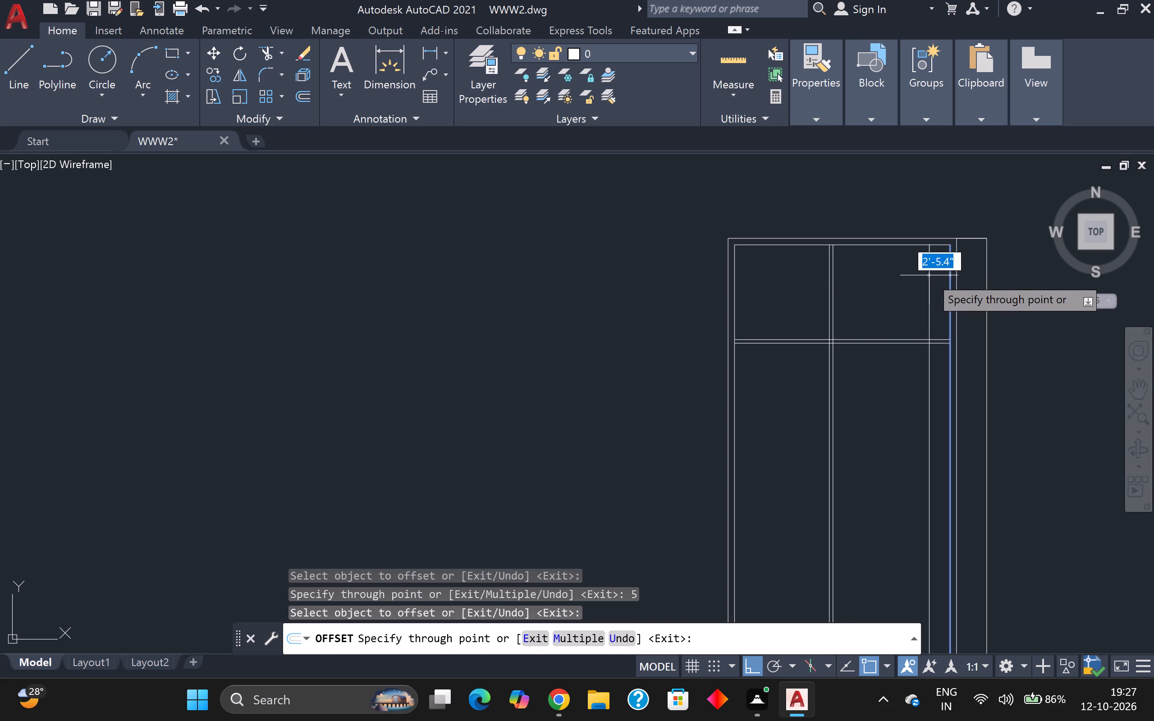
key("7")
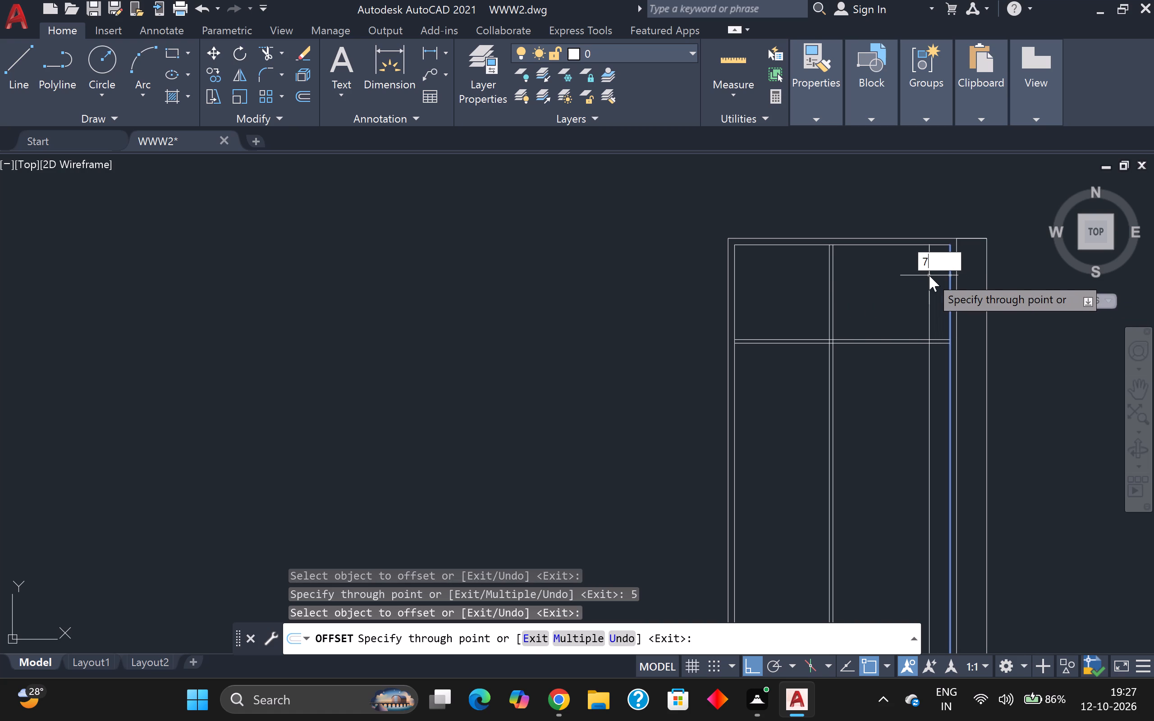
key("apostrophe")
key("Return")
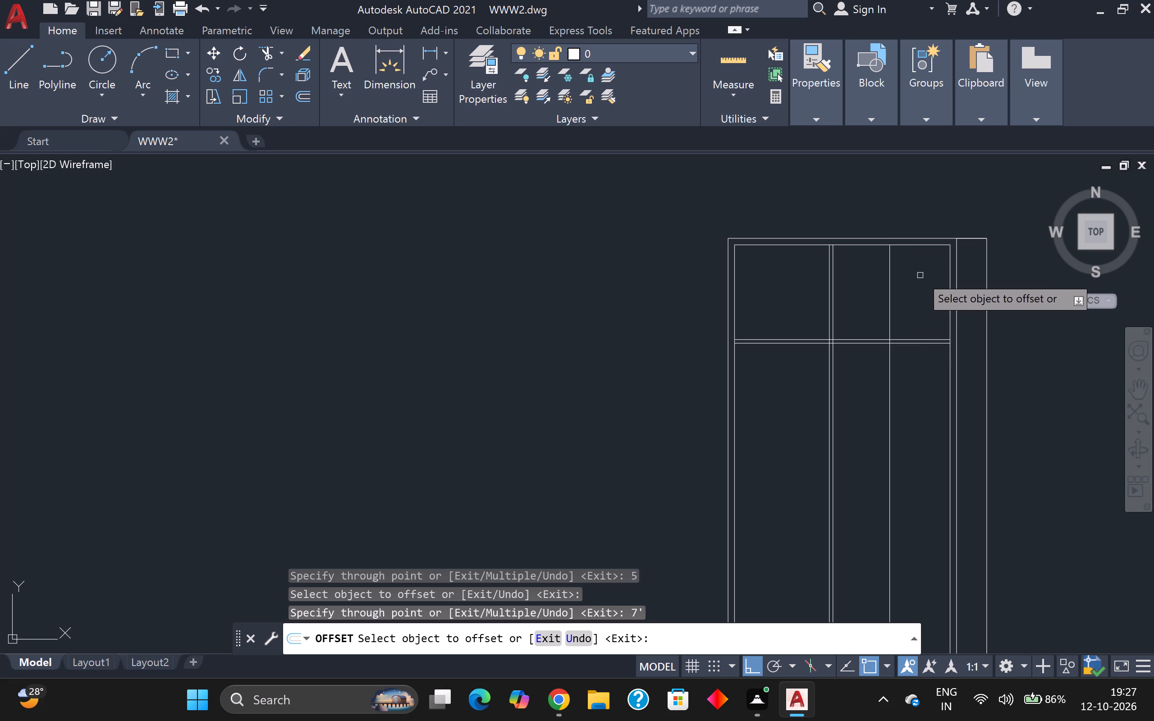
left_click(891, 266)
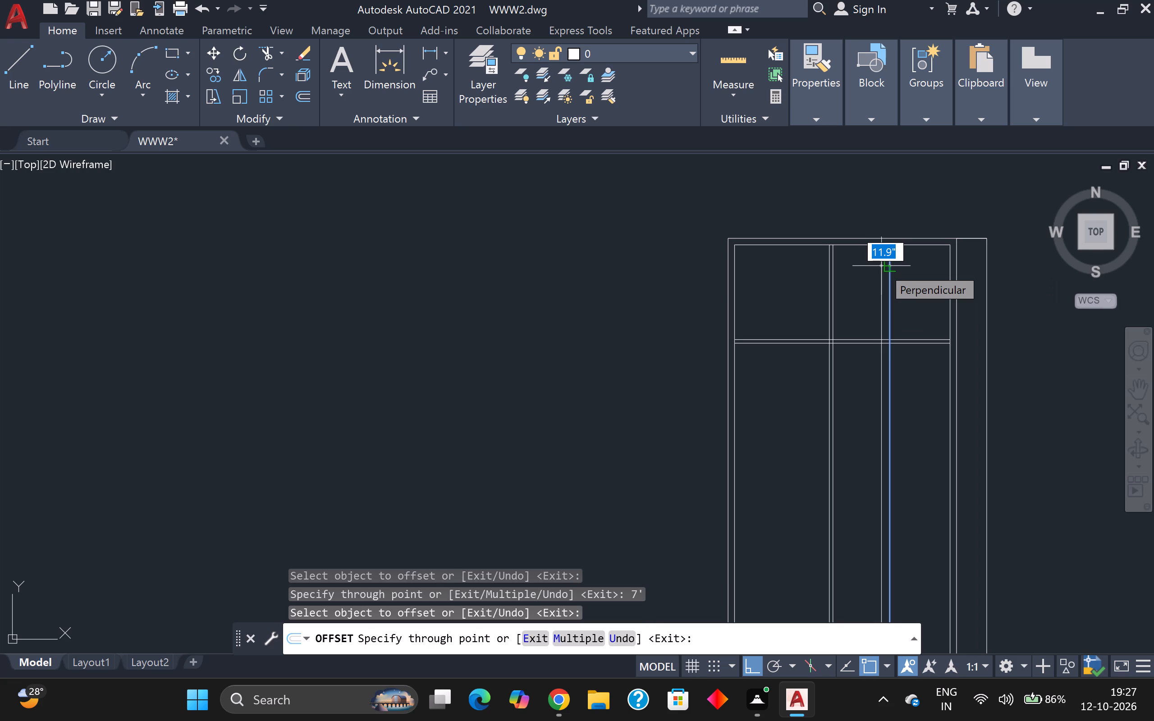
scroll(881, 266, "up", 2)
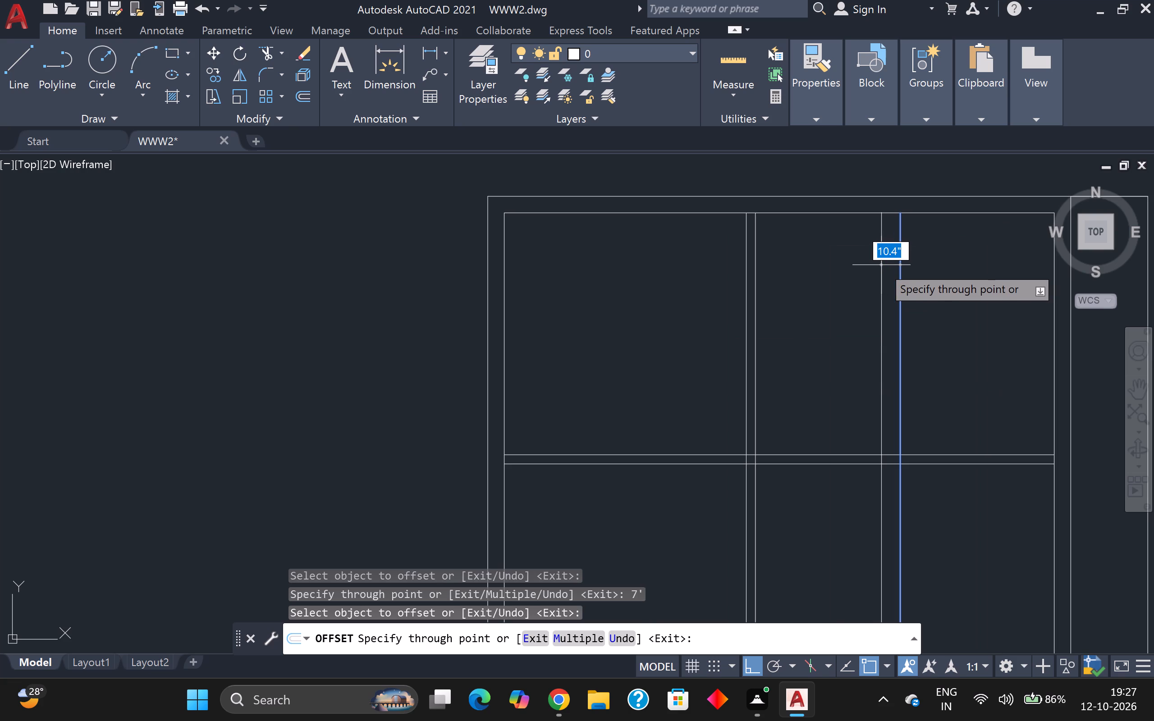
key("5")
key("shift+quotedbl")
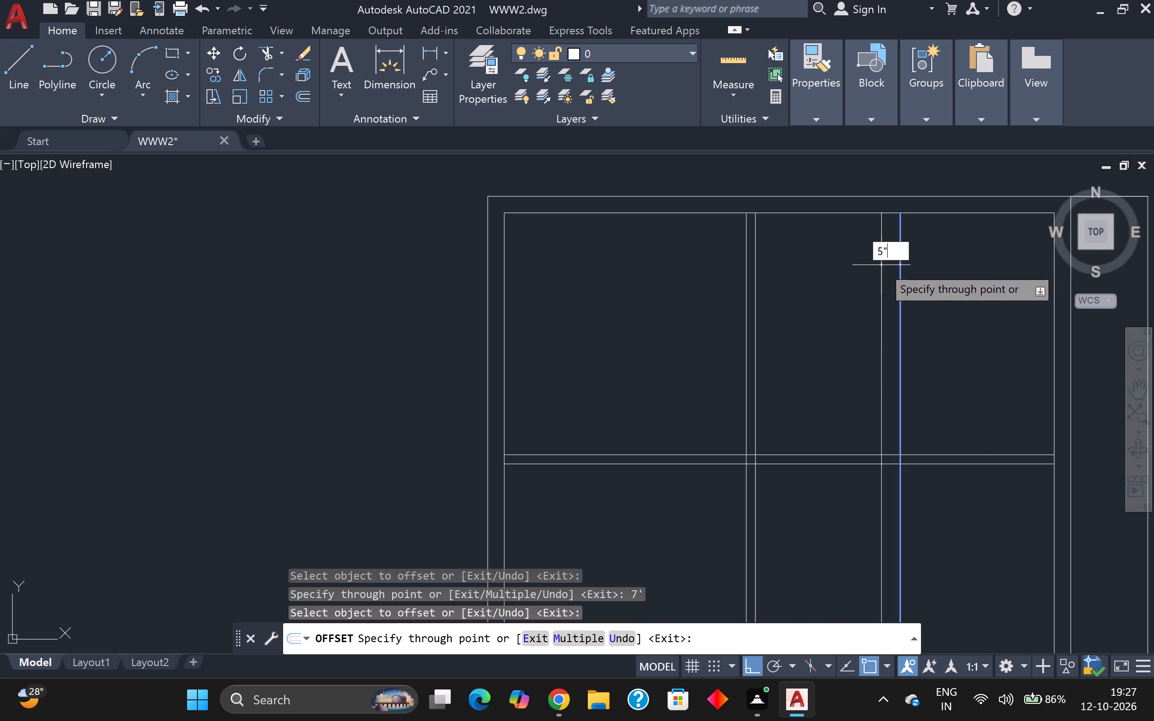
key("Return")
Offset the inner top edge 4' down, and offset the resulting line 5" further down to form another horizontal partition.
scroll(881, 265, "up", 1)
scroll(874, 268, "down", 3)
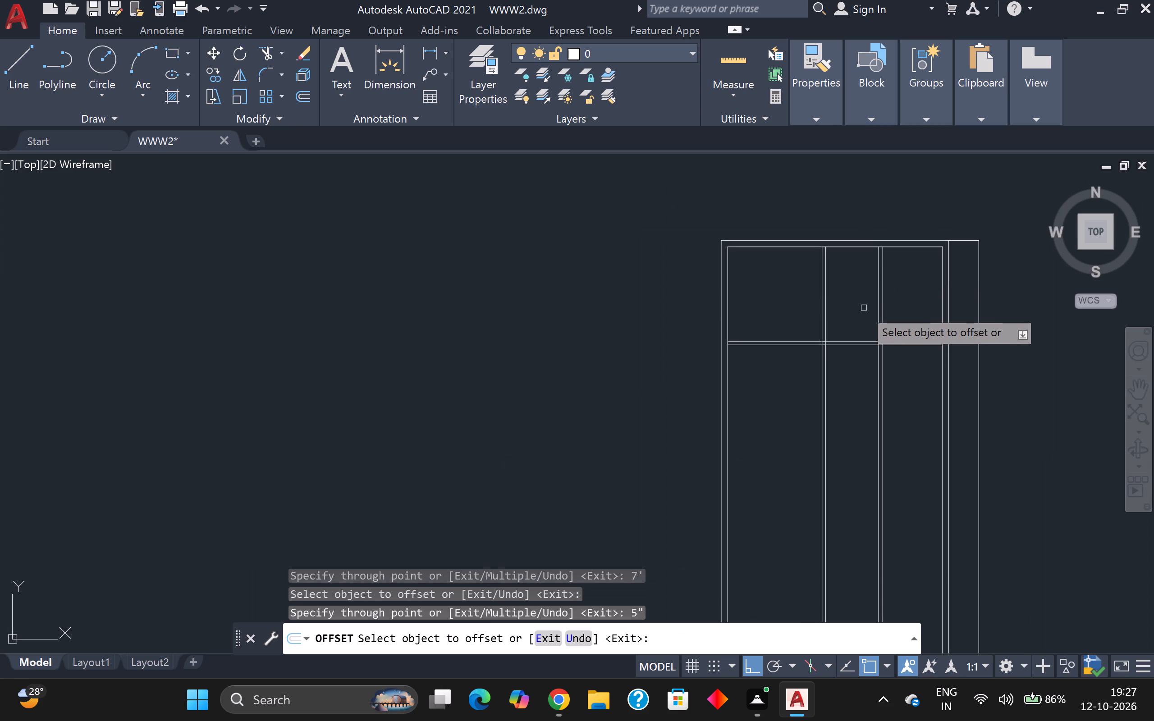
scroll(961, 259, "up", 1)
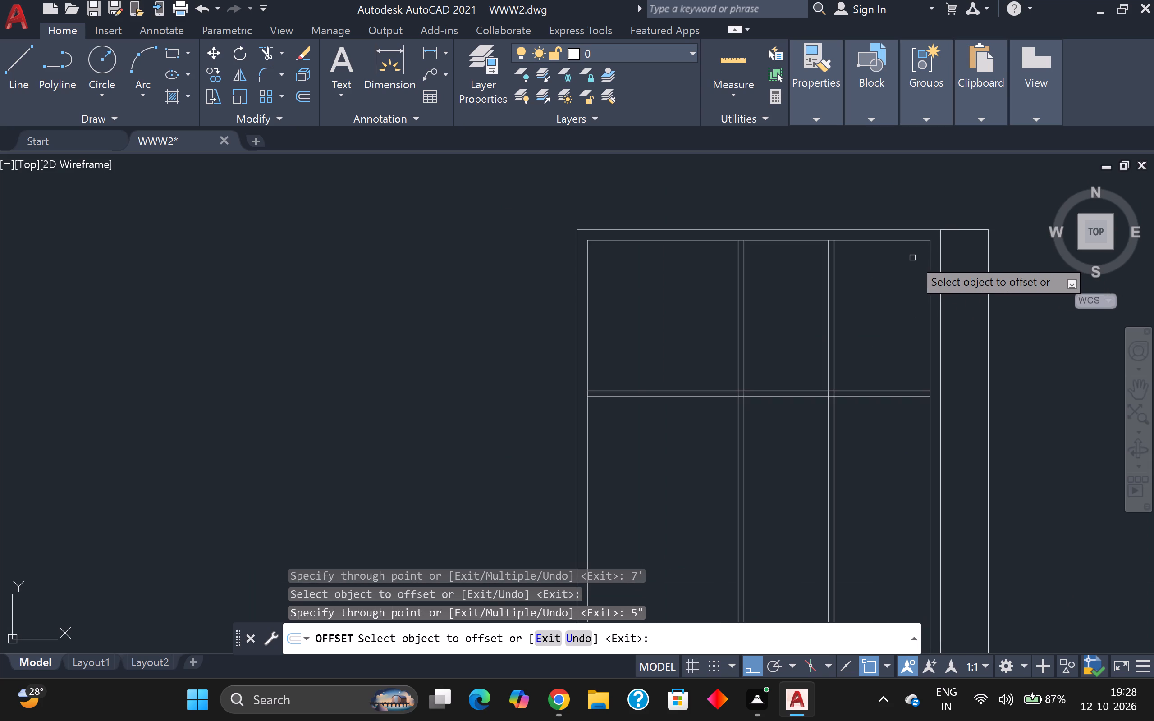
scroll(912, 258, "up", 2)
scroll(912, 258, "down", 2)
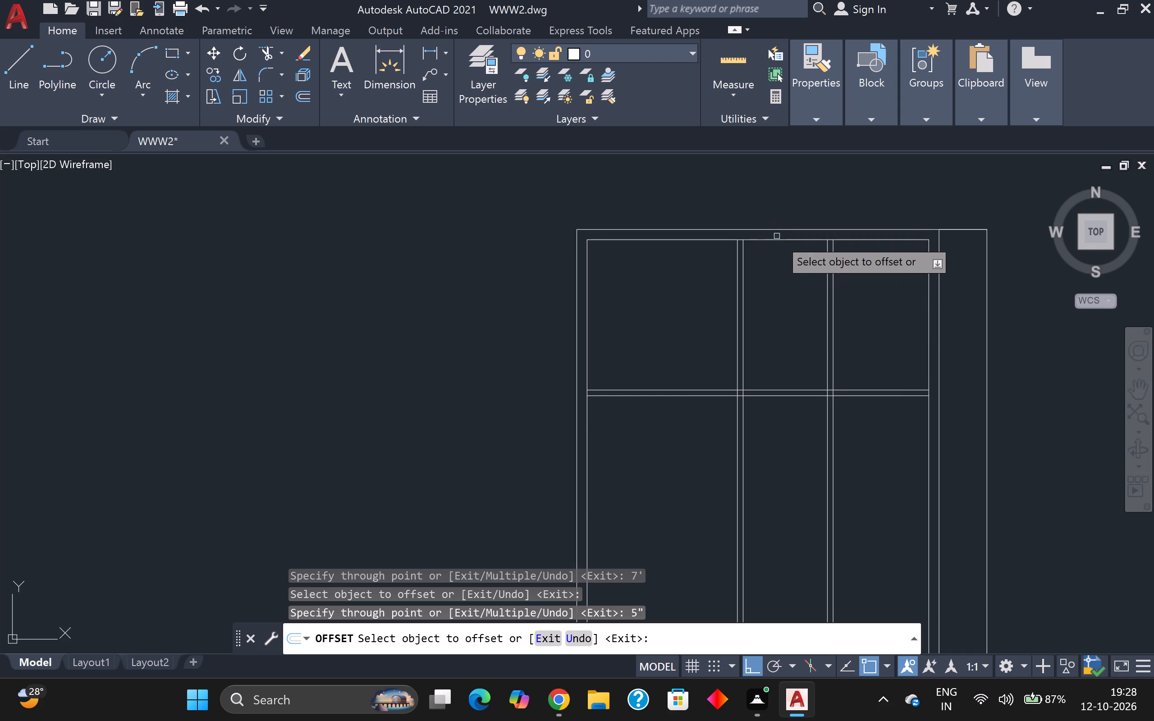
left_click(887, 238)
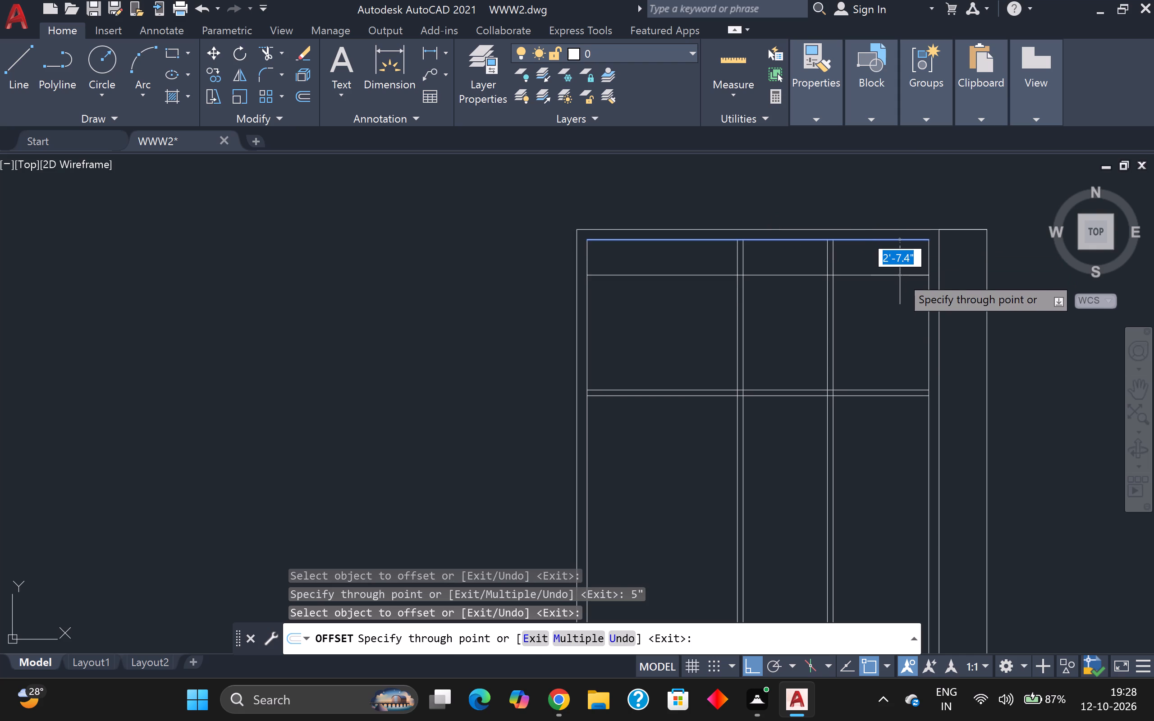
type("4'")
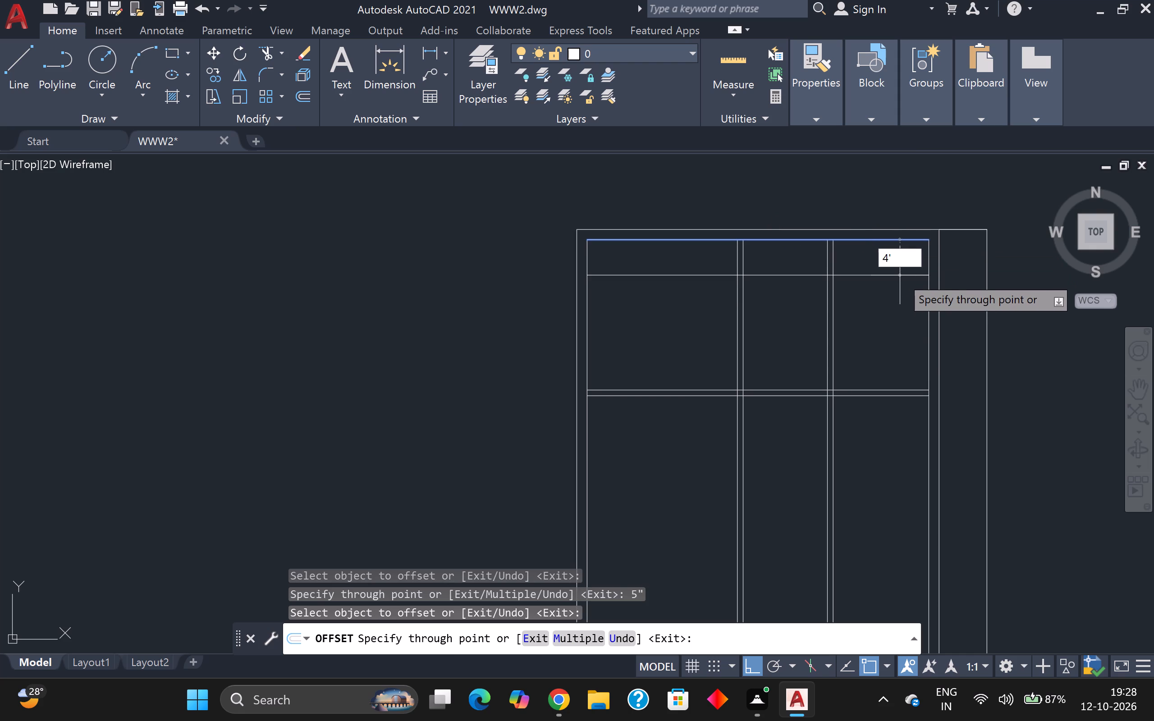
key("Return")
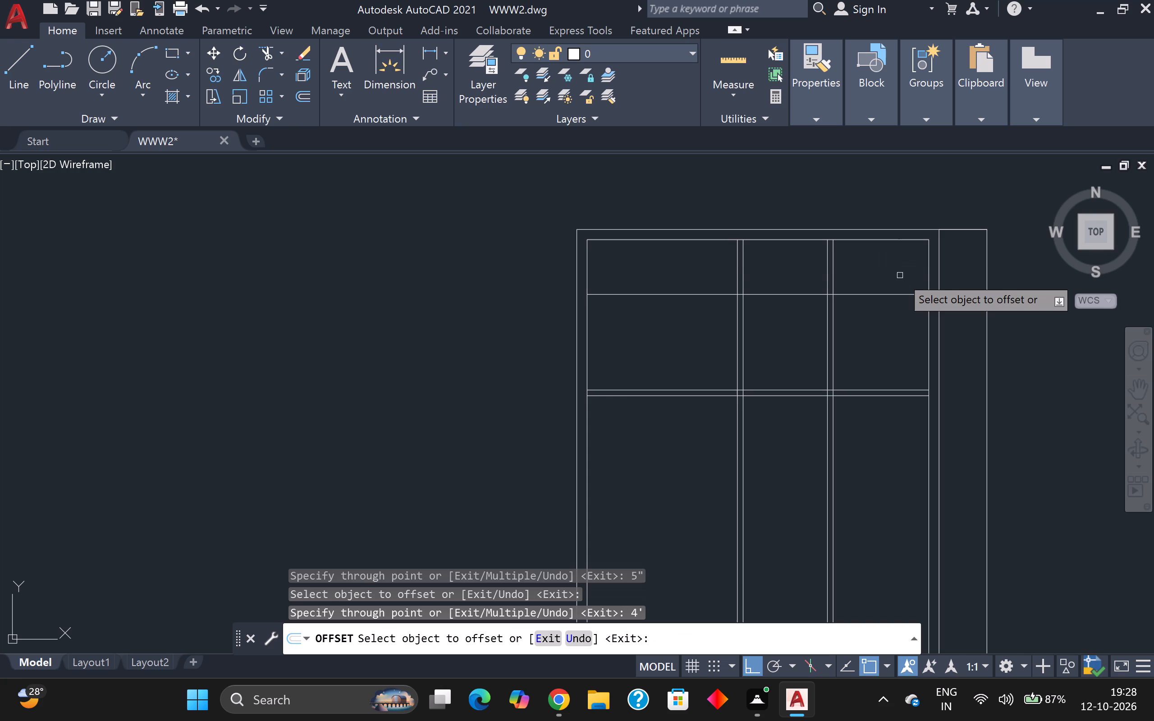
left_click(881, 294)
key("5")
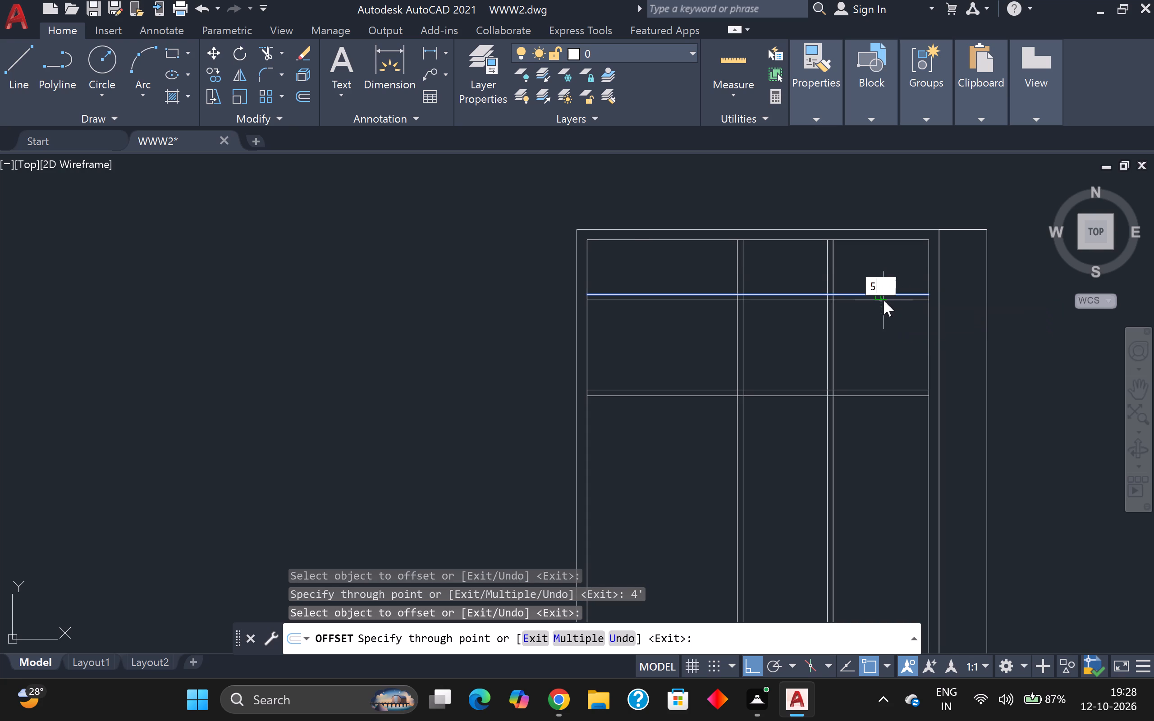
key("Return")
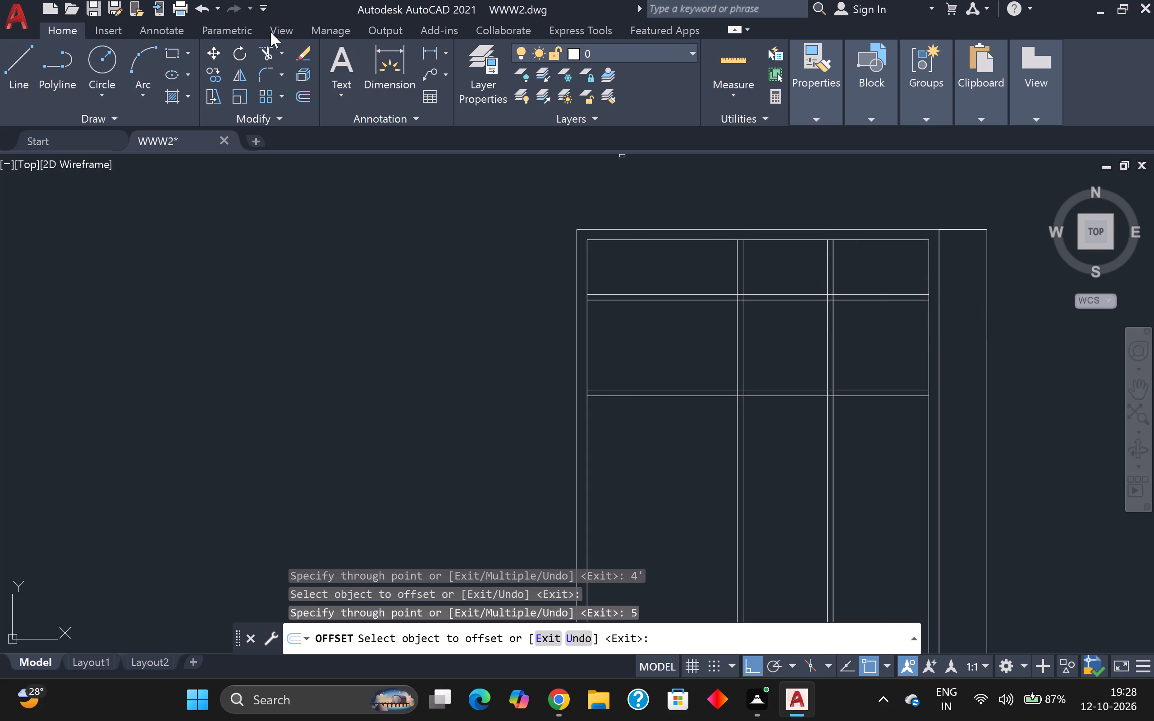
Trim the upper horizontal partition from the left and middle bays, and the second vertical partition between the two horizontal partitions.
left_click(262, 43)
left_click_drag(651, 266, 653, 266)
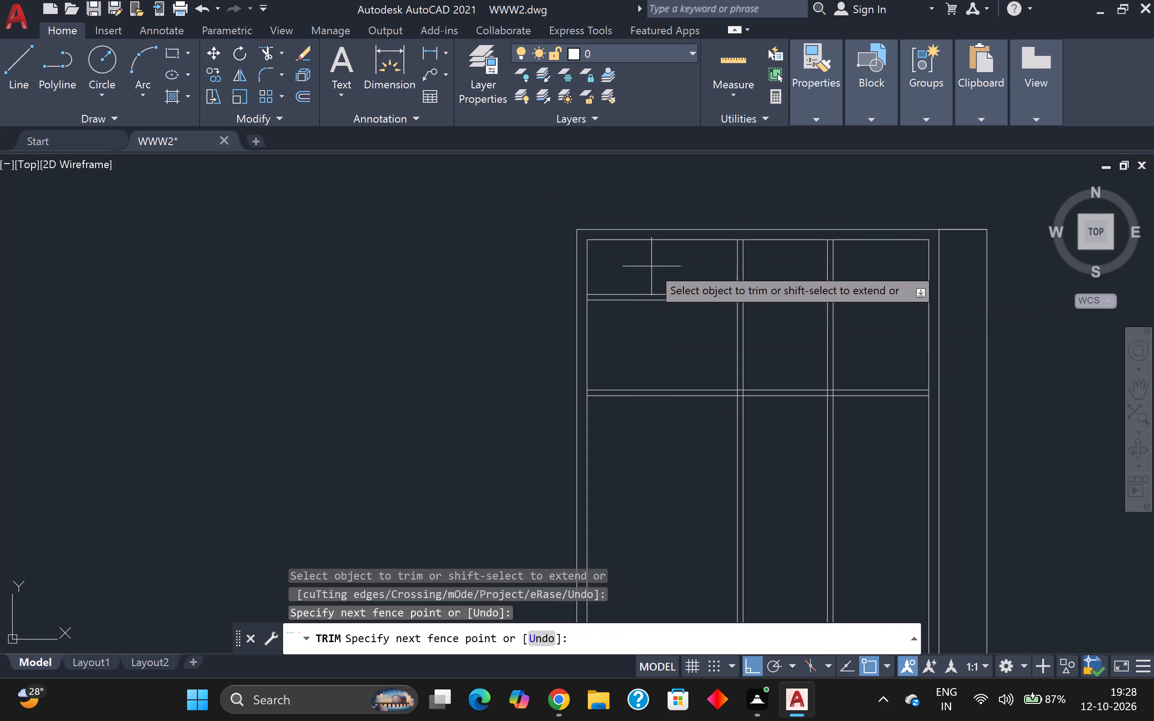
left_click_drag(653, 266, 709, 320)
left_click_drag(776, 267, 791, 280)
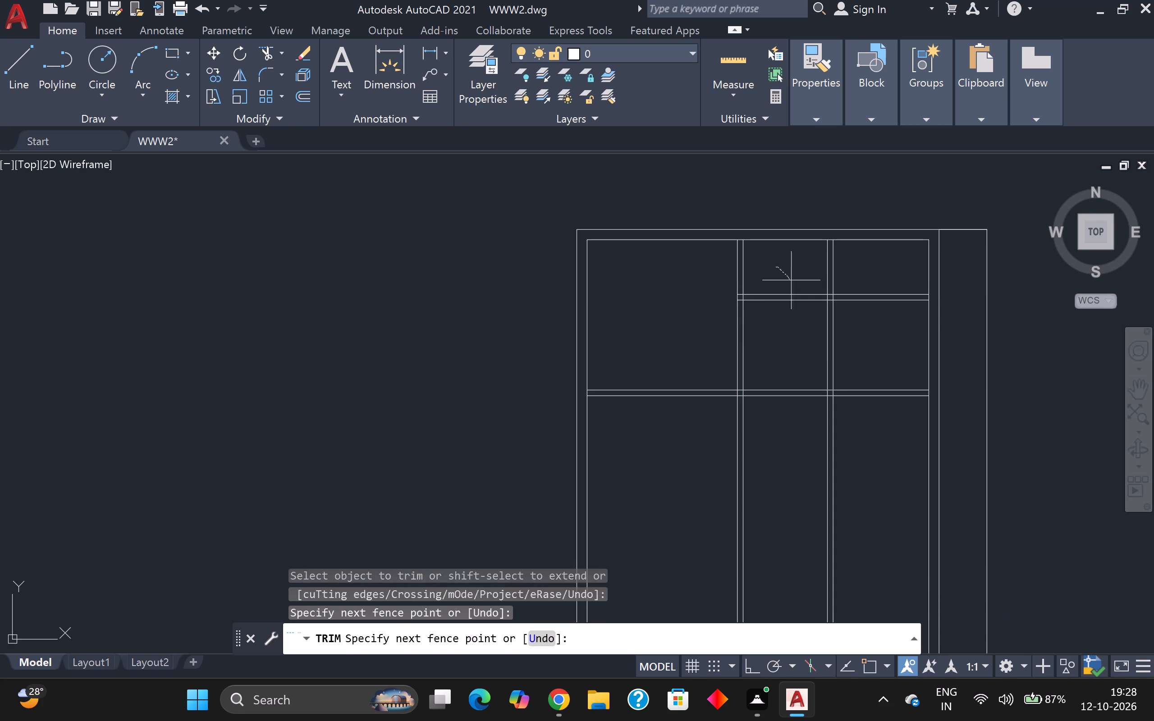
left_click_drag(770, 255, 777, 261)
left_click(782, 310)
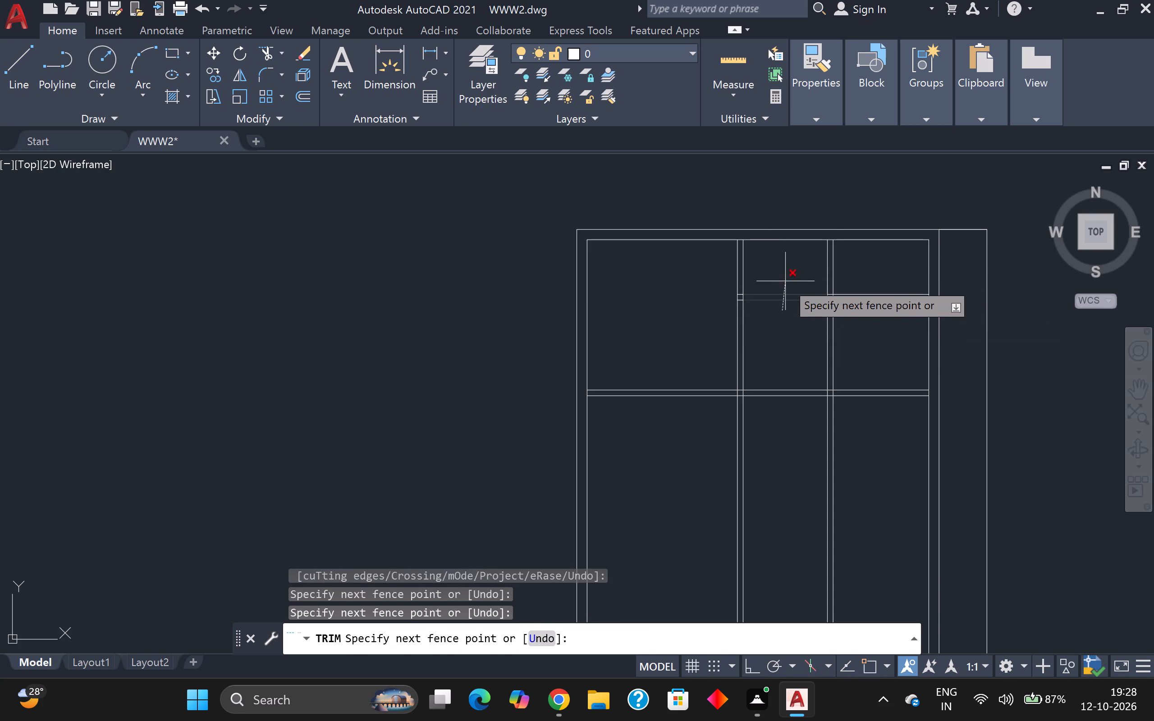
left_click(785, 278)
left_click(792, 323)
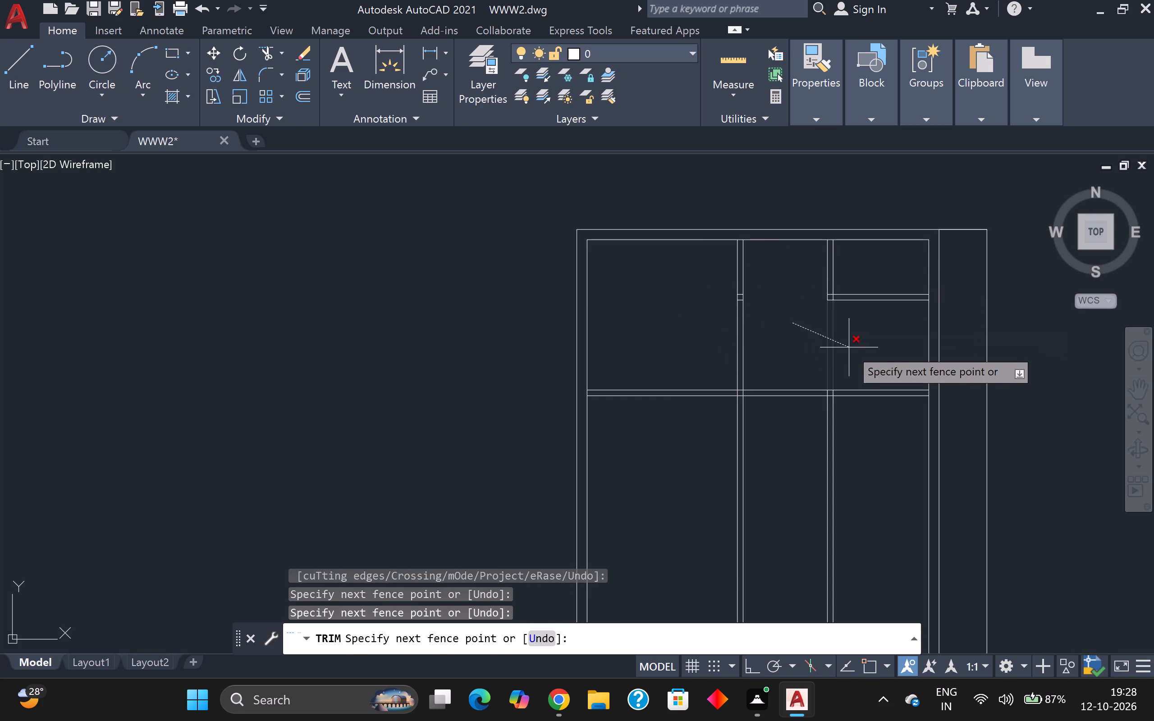
left_click(849, 347)
Trim the two short leftover horizontal segments inside the first vertical partition.
scroll(747, 312, "up", 2)
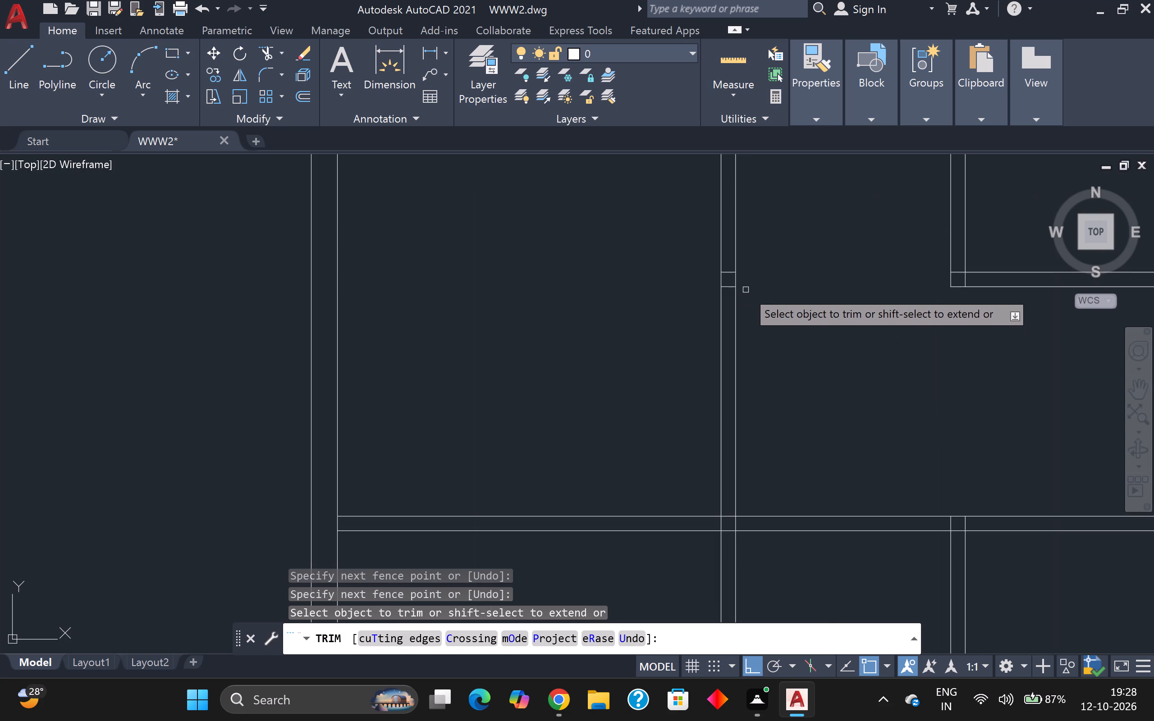
left_click(724, 274)
left_click(728, 286)
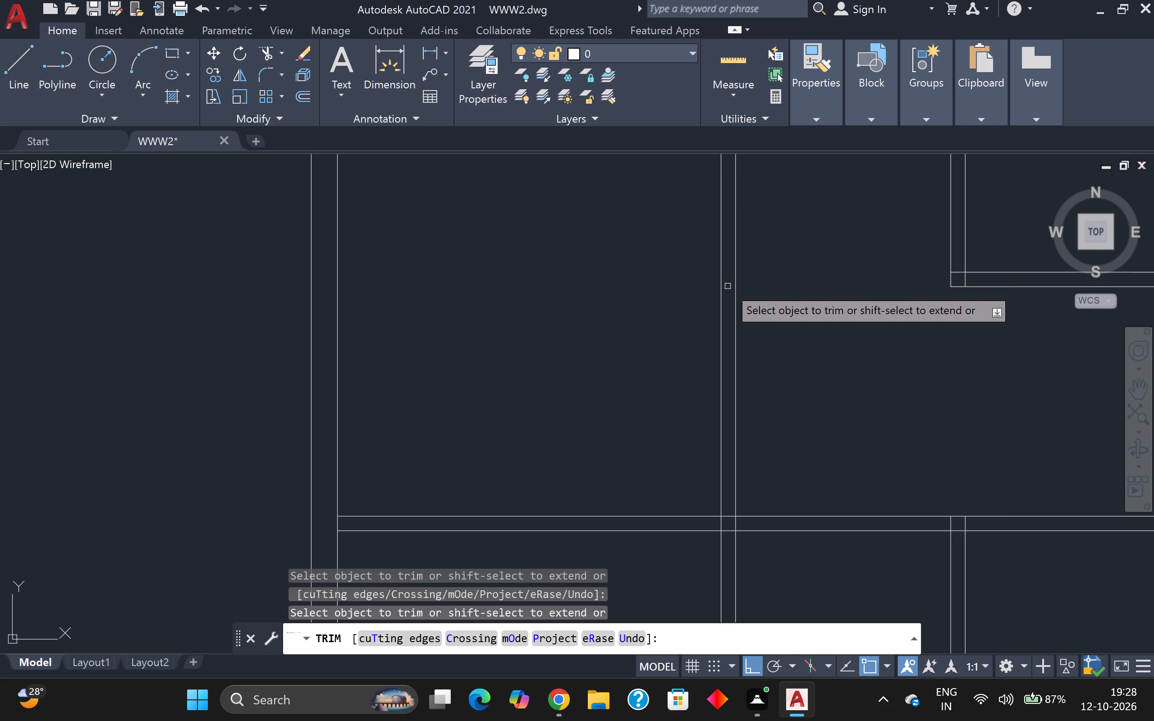
scroll(982, 415, "down", 2)
middle_click_drag(999, 399, 890, 342)
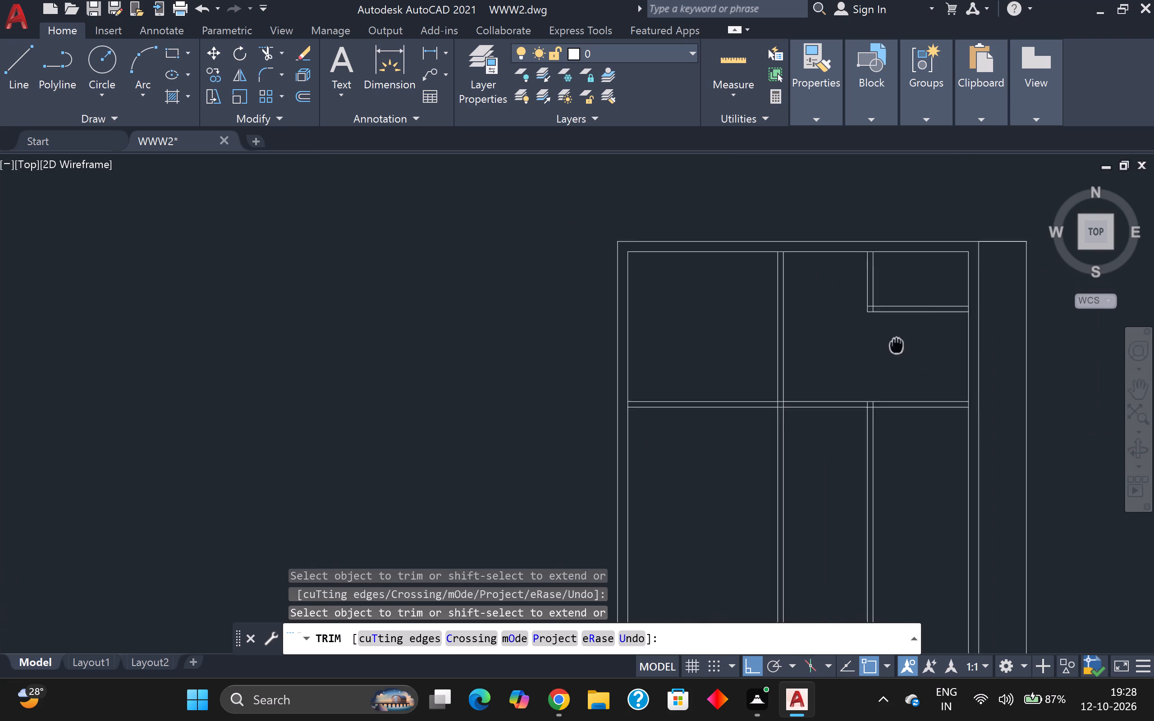
middle_click_drag(890, 342, 758, 305)
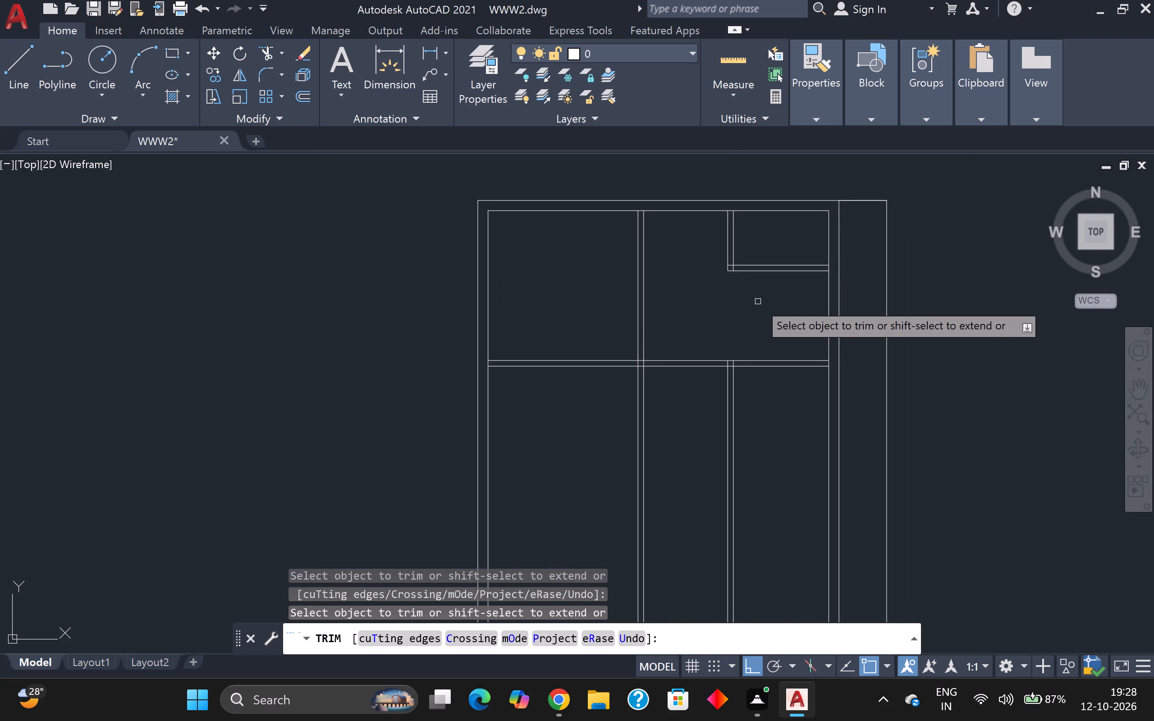
scroll(758, 301, "down", 1)
scroll(759, 301, "up", 1)
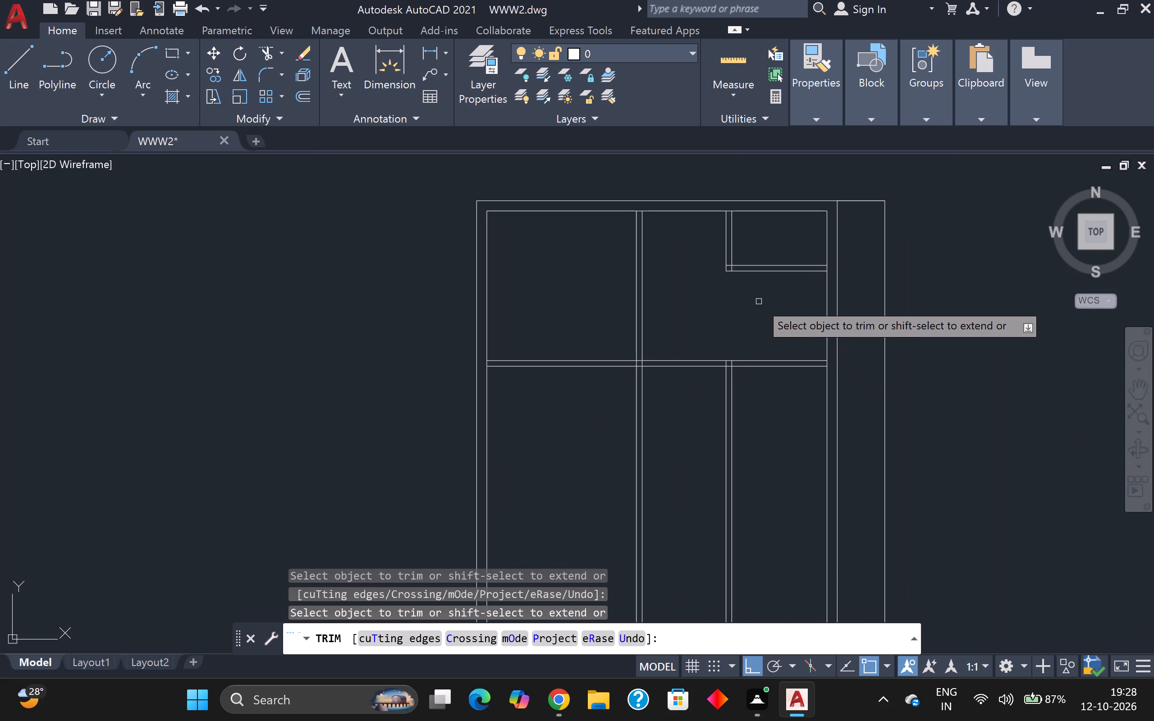
middle_click_drag(759, 297, 741, 215)
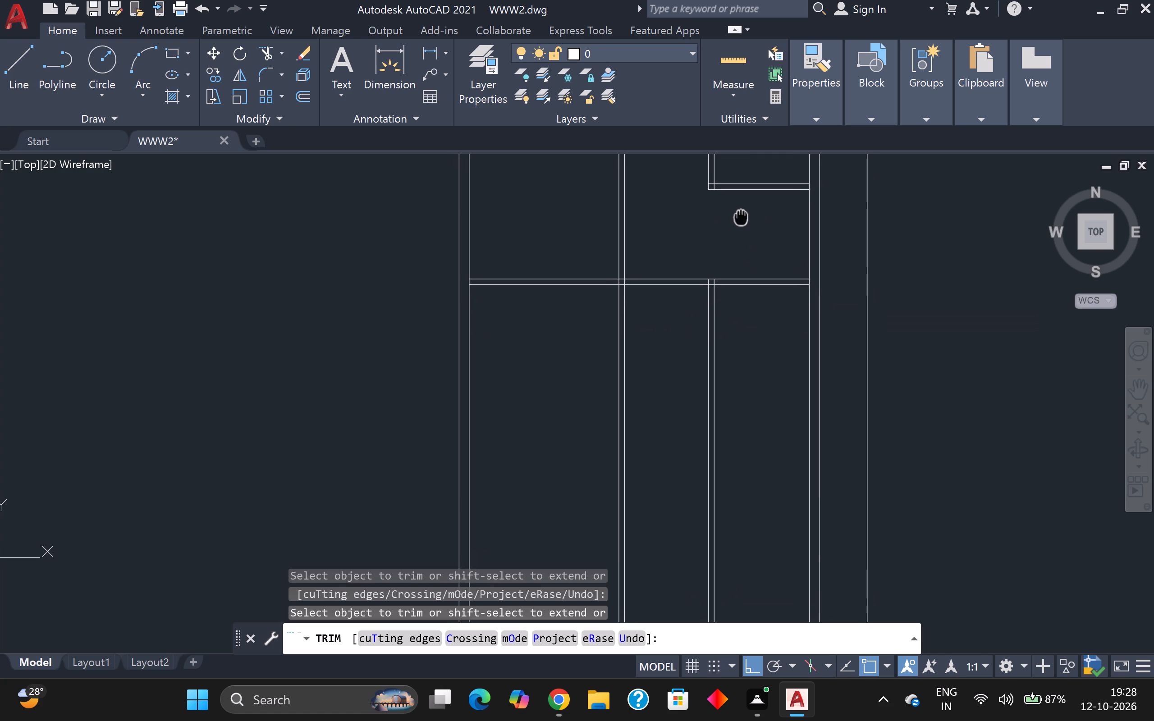
middle_click_drag(741, 215, 746, 206)
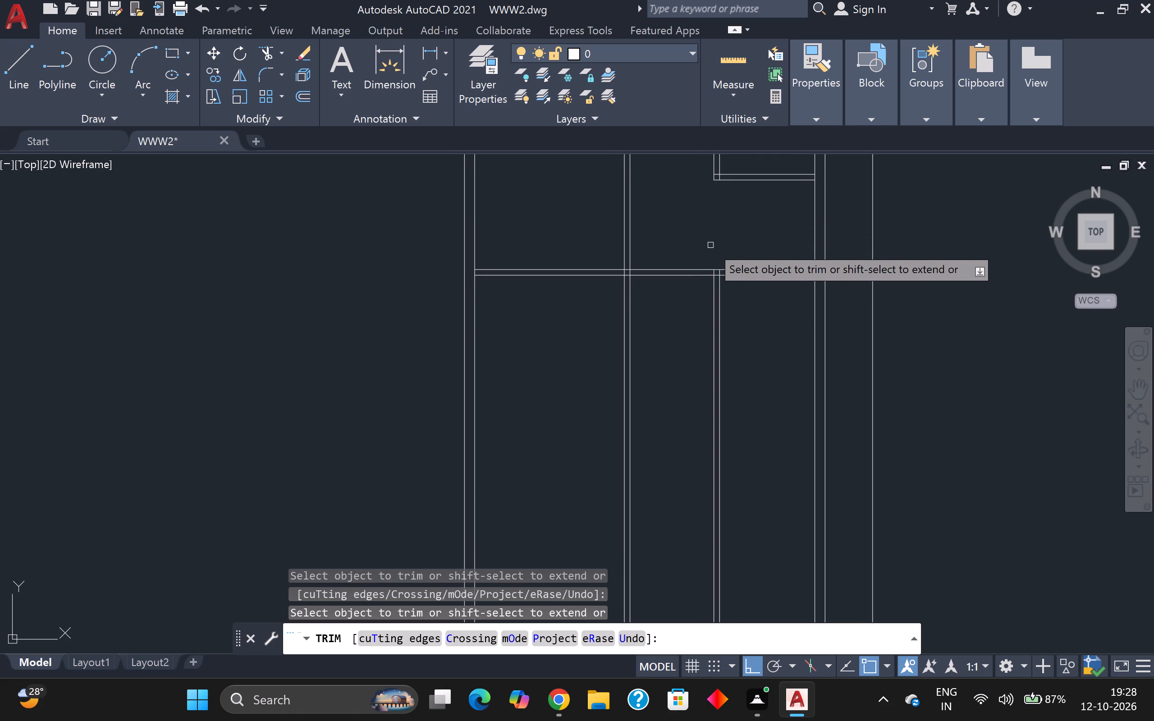
key("Escape")
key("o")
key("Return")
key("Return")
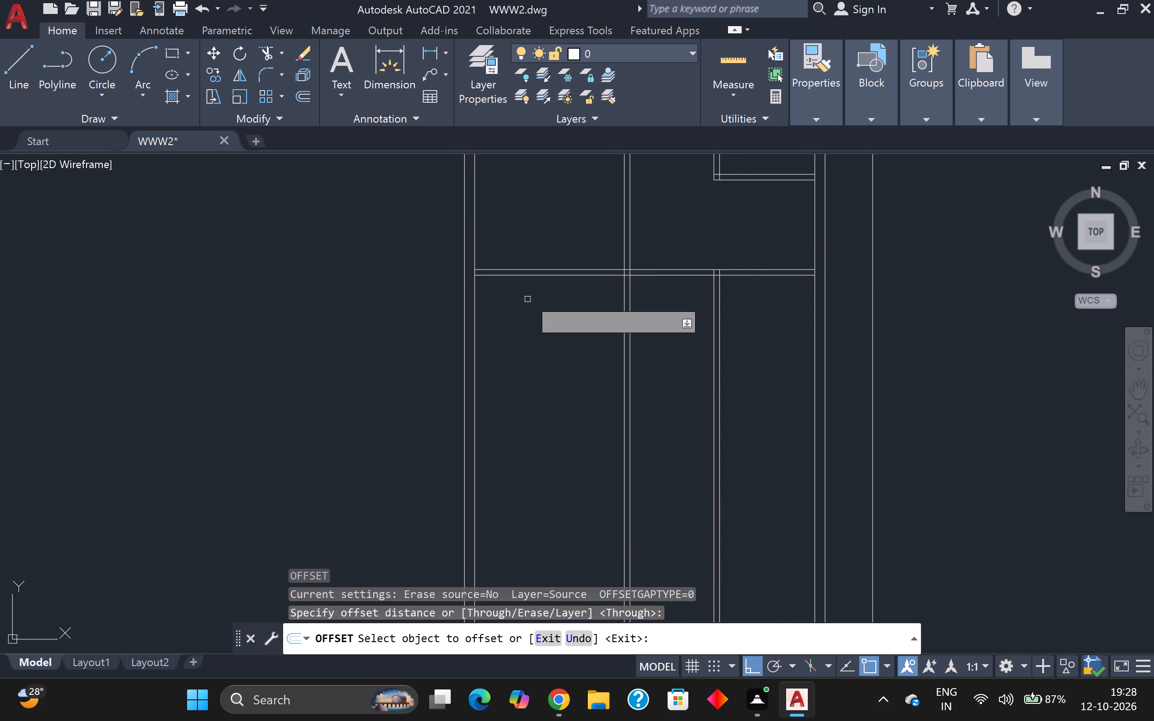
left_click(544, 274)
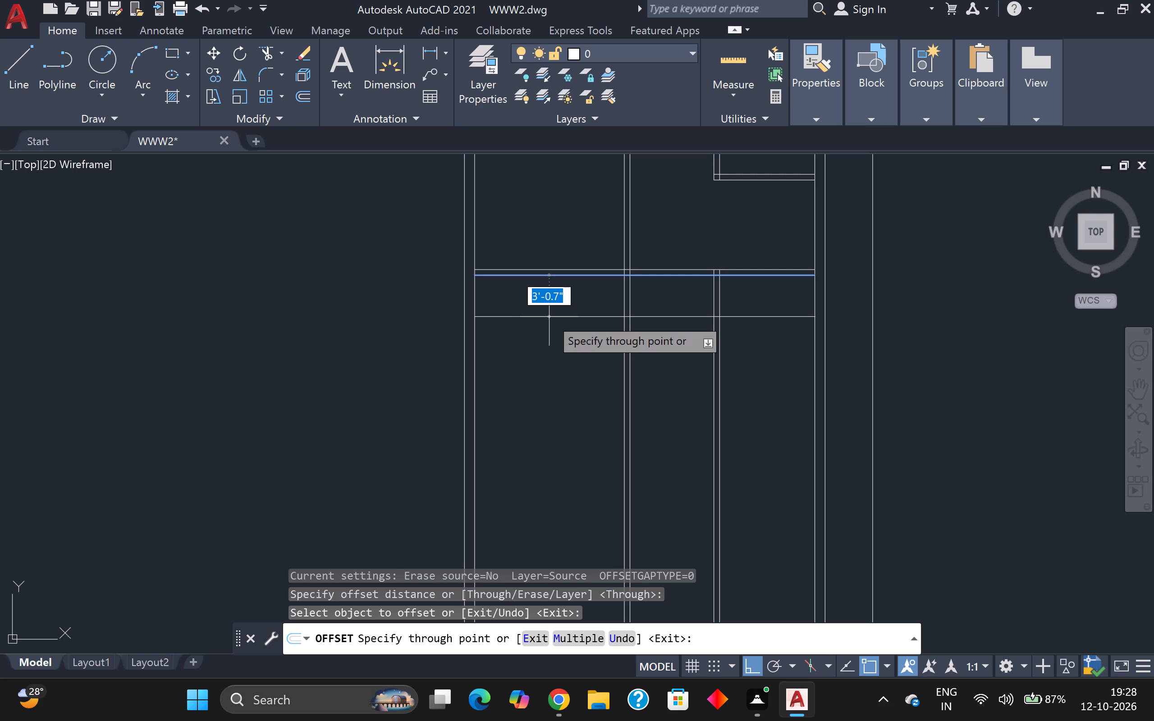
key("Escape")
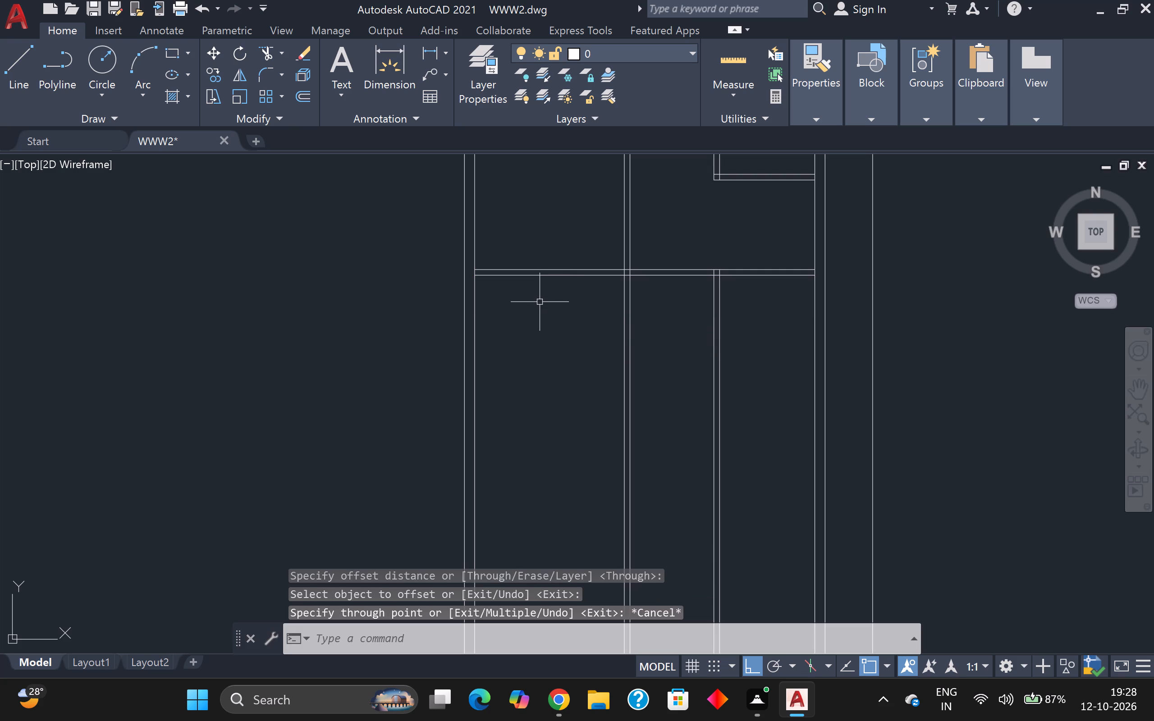
Offset the inner left edge 3' to the right and the lower line of the full-width horizontal partition 7' down.
key("o")
key("Return")
key("Return")
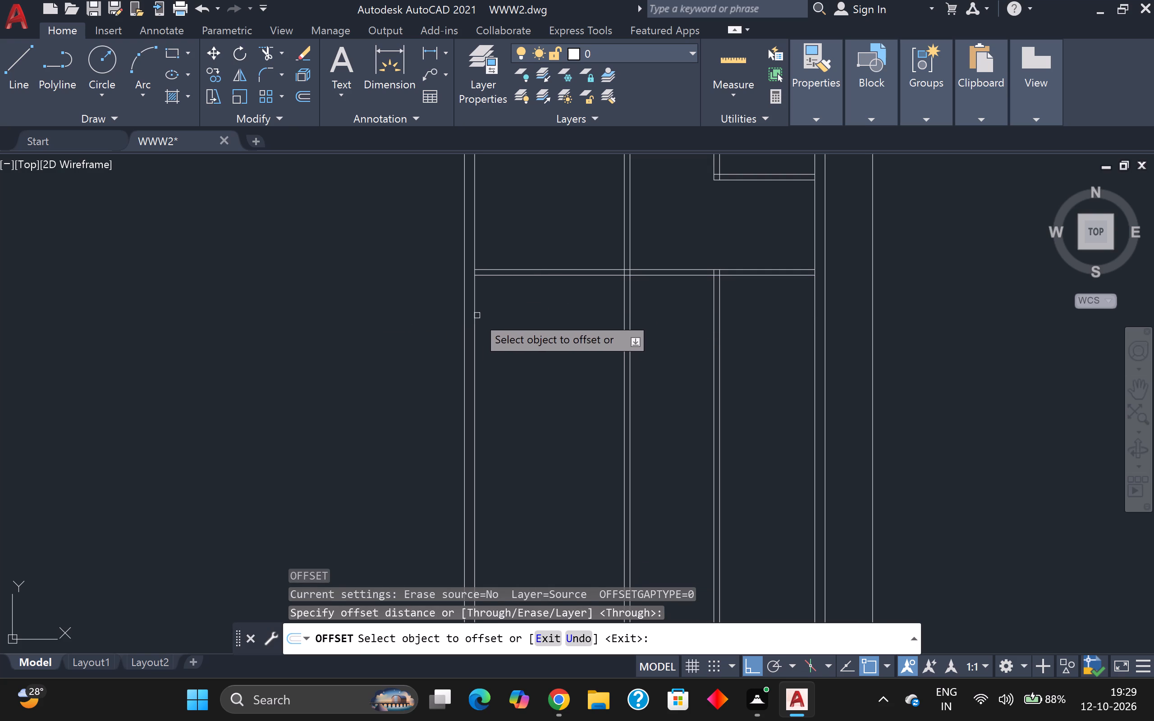
left_click(476, 315)
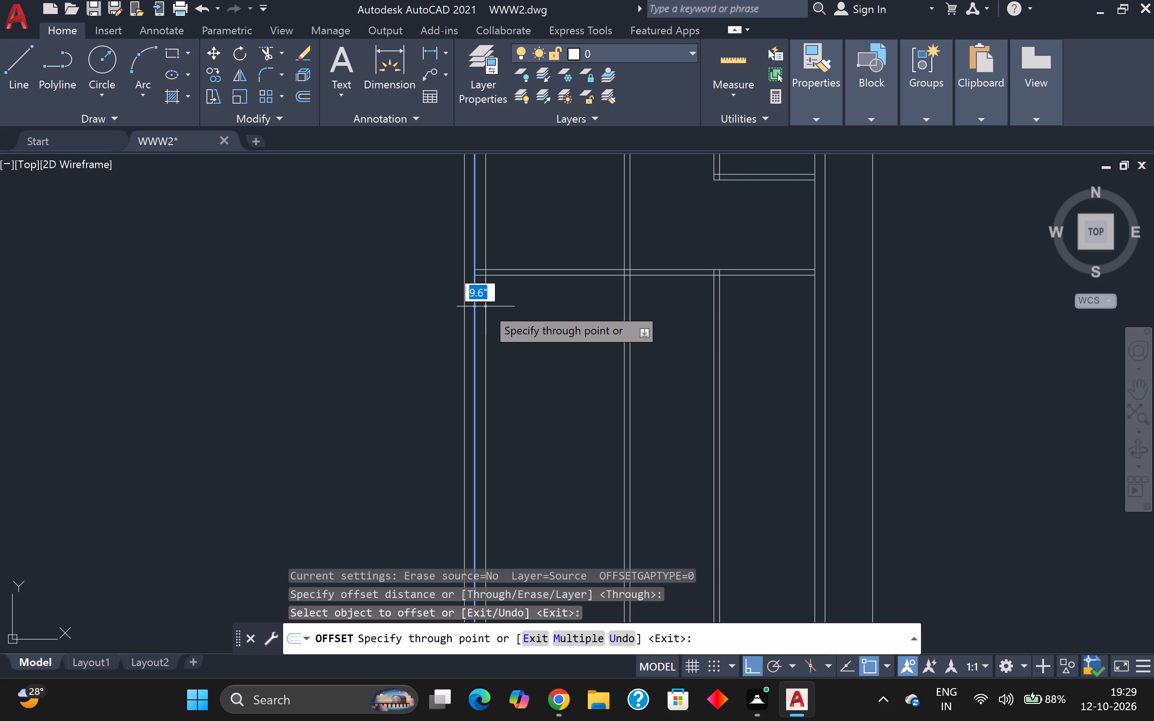
key("3")
key("apostrophe")
key("Return")
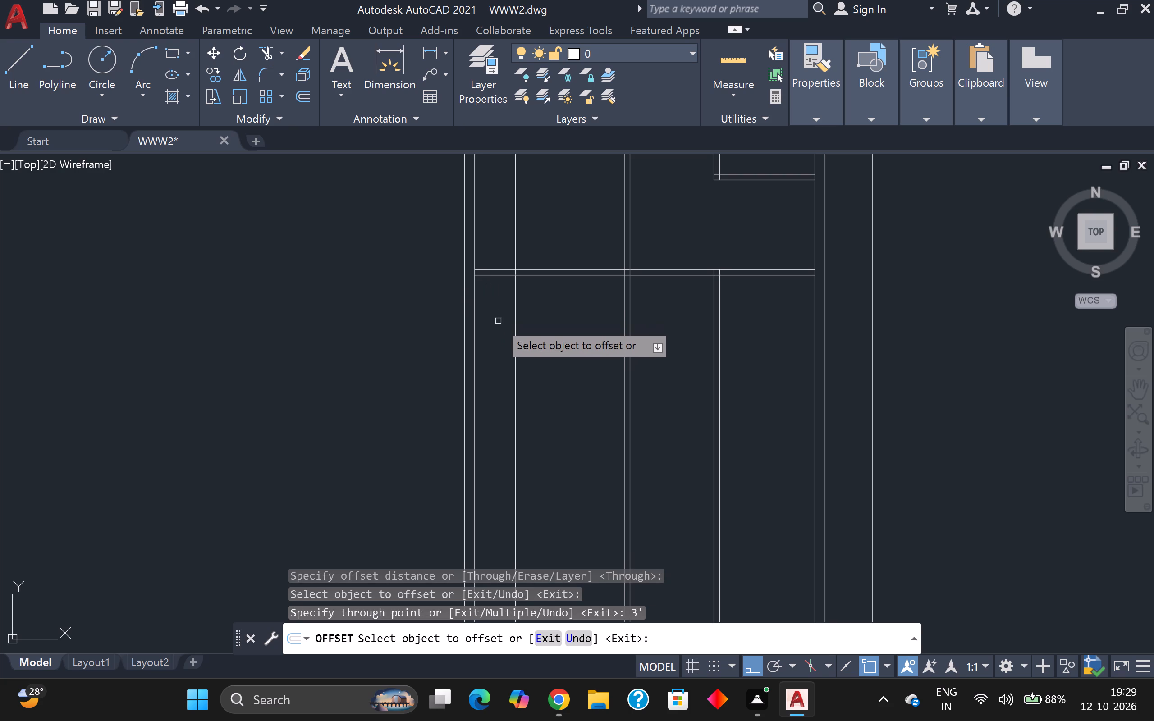
left_click(498, 278)
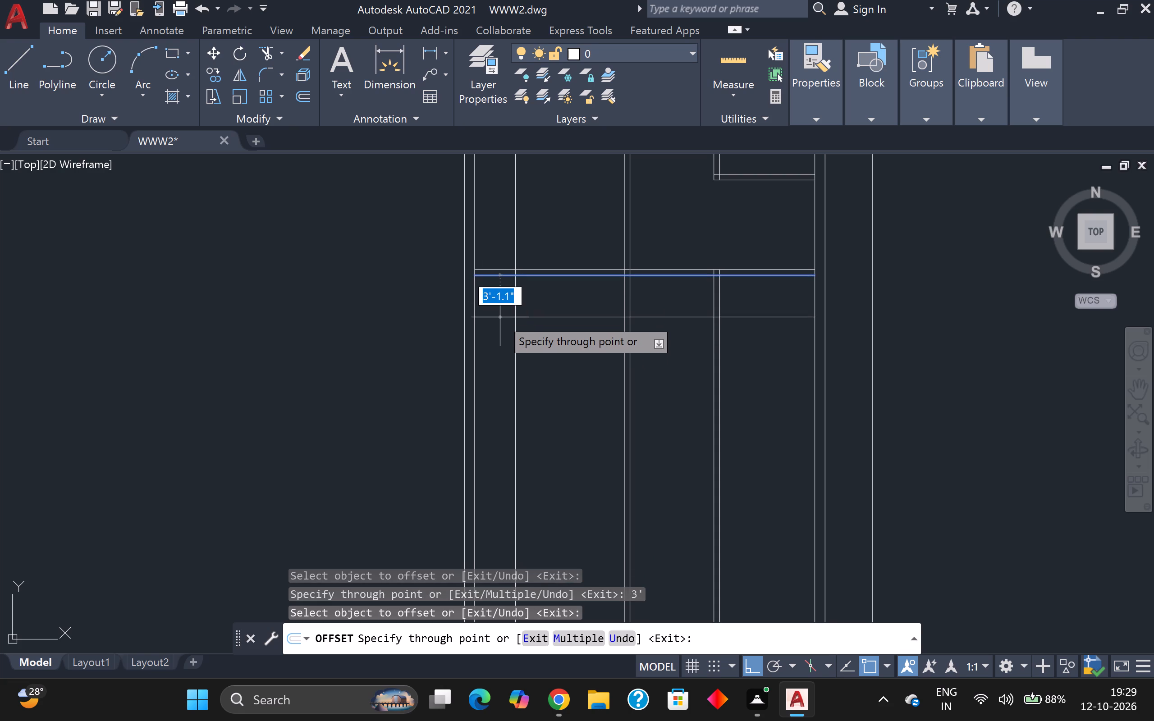
key("7")
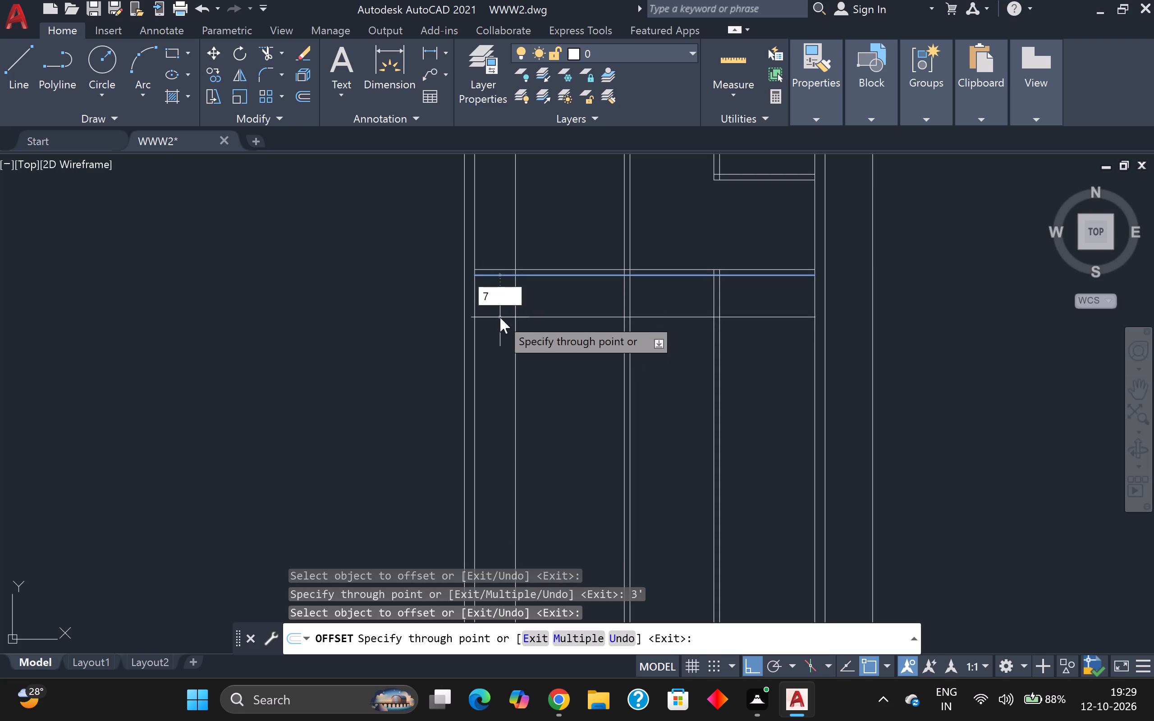
key("apostrophe")
key("Return")
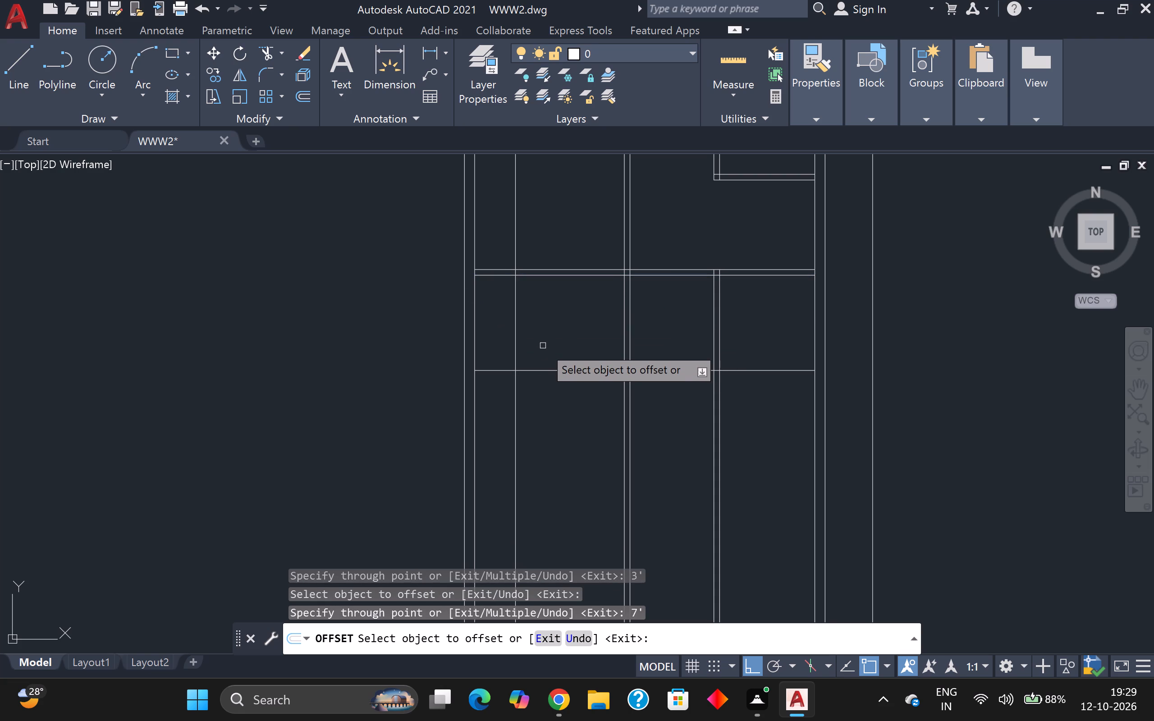
Offset the new vertical line 5" to the right and the new horizontal line 5" down to form partition walls.
left_click(517, 334)
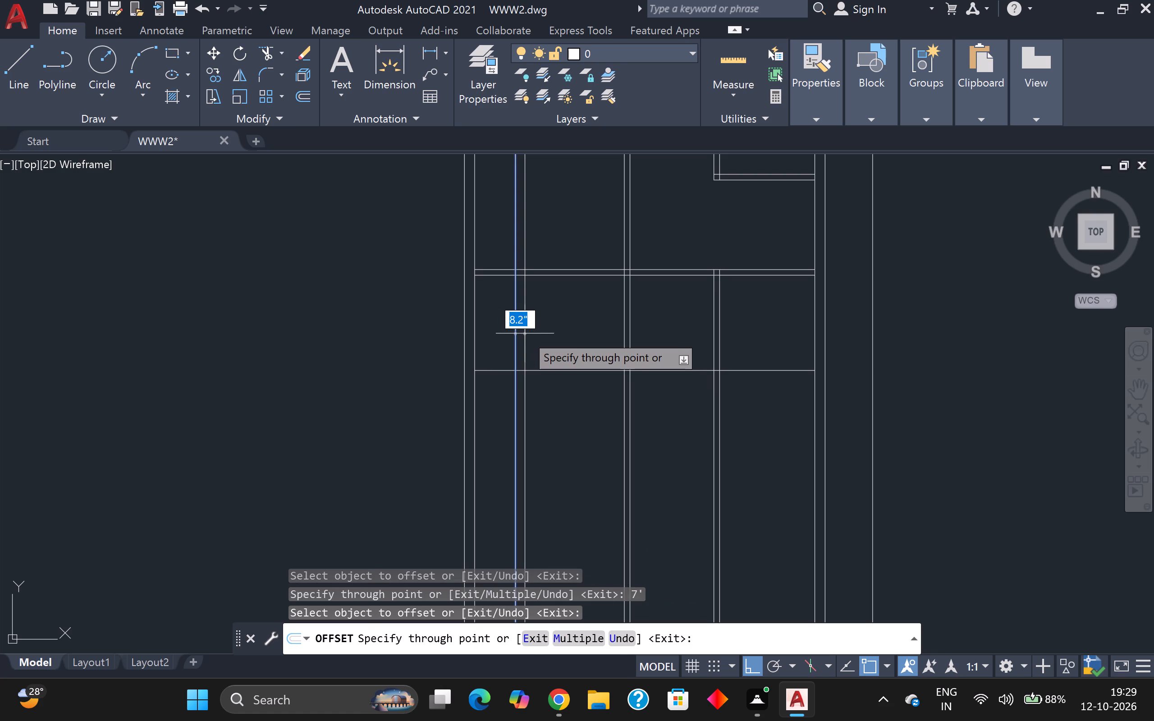
key("5")
key("Return")
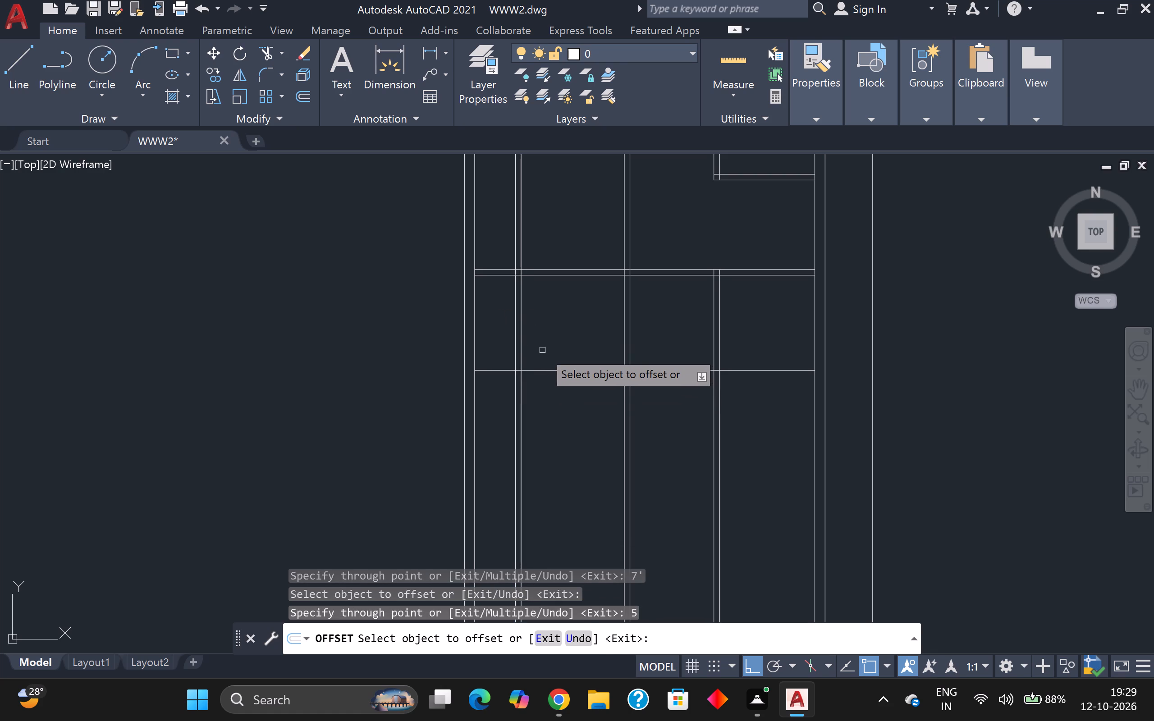
left_click(554, 370)
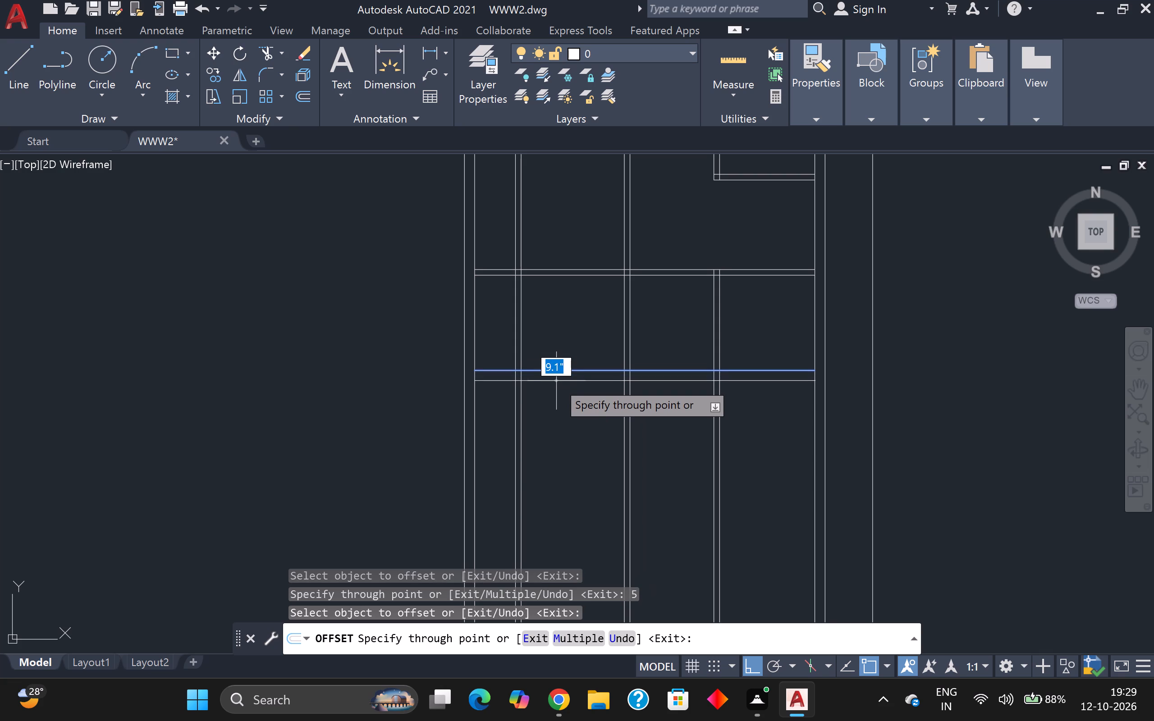
key("5")
key("Return")
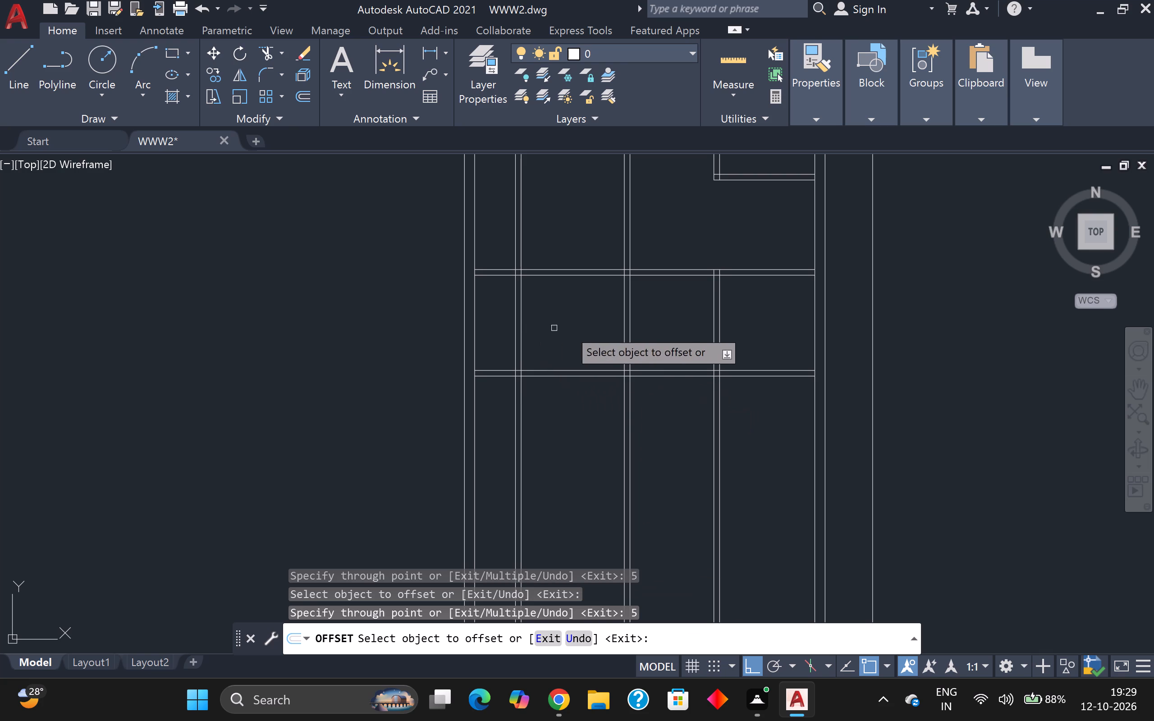
Trim the two older vertical partitions between the full-width horizontal partitions, and the new left vertical partition above the upper one.
left_click(266, 49)
left_click(606, 340)
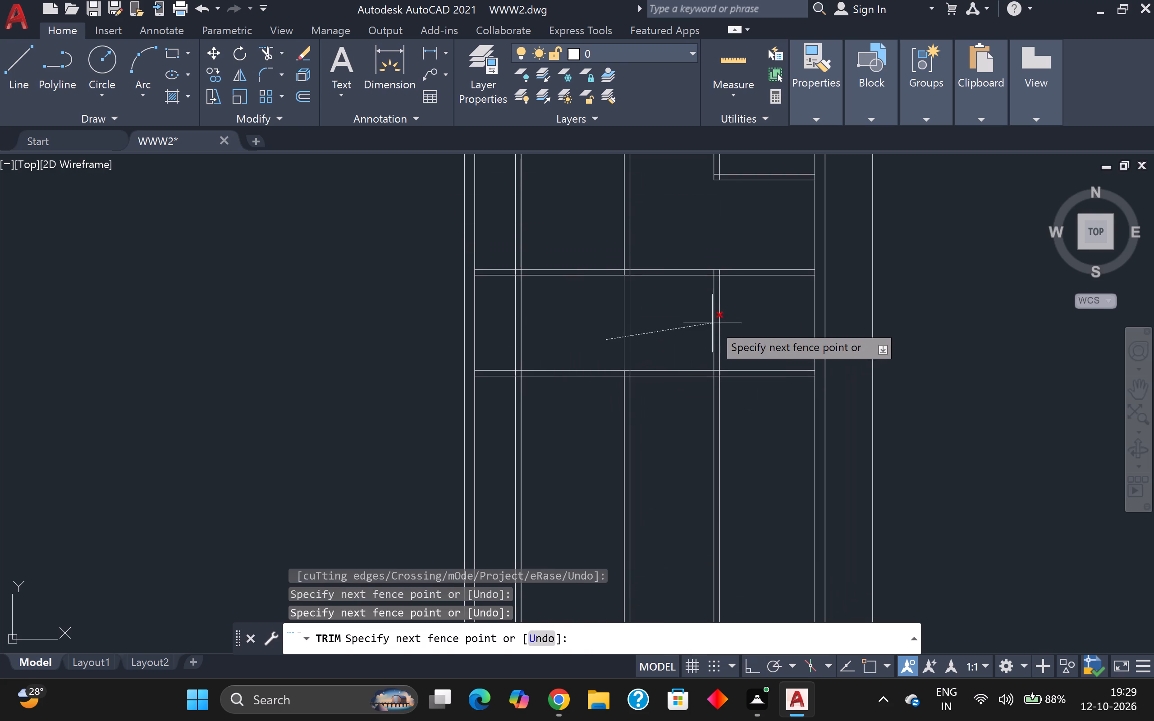
left_click(735, 325)
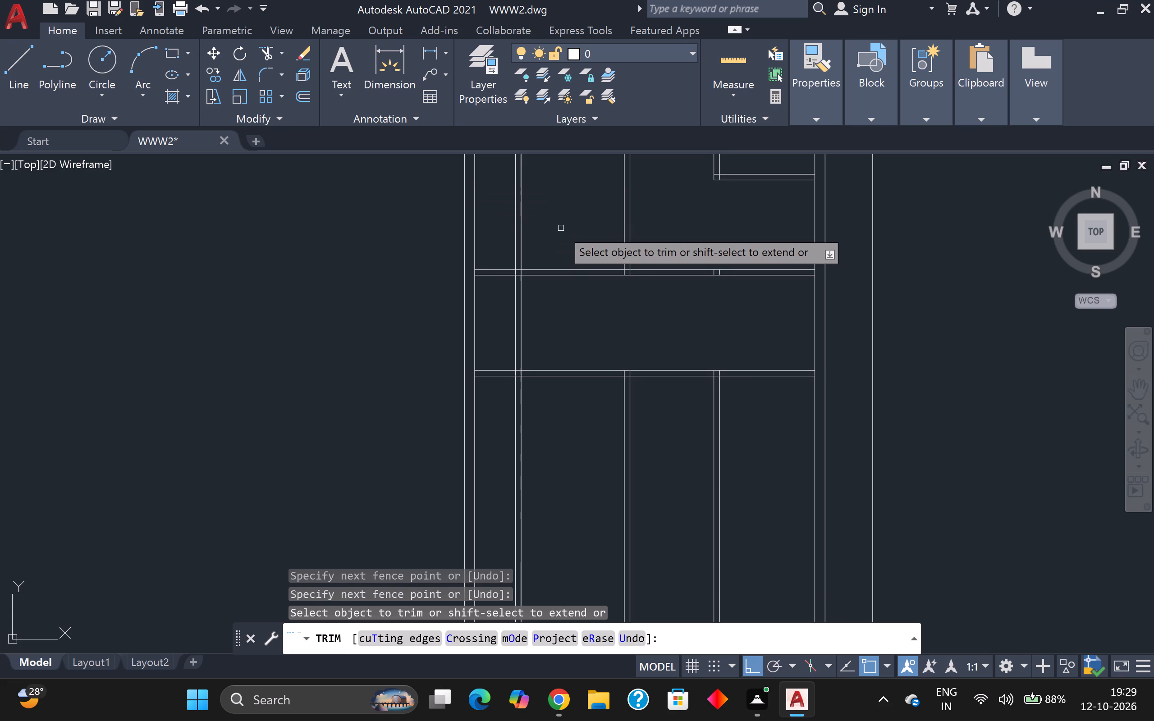
left_click(554, 223)
left_click(510, 231)
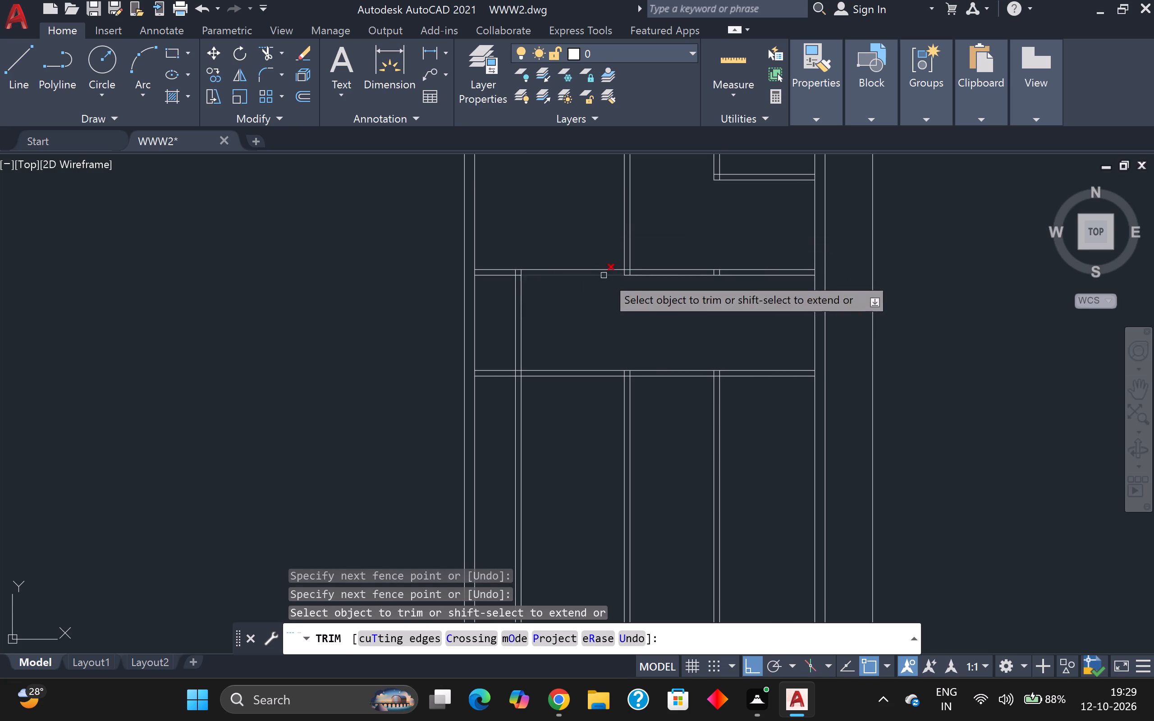
Trim the two older vertical partitions below the lower horizontal partition, and their leftover short segments inside that partition.
left_click(614, 463)
left_click(742, 467)
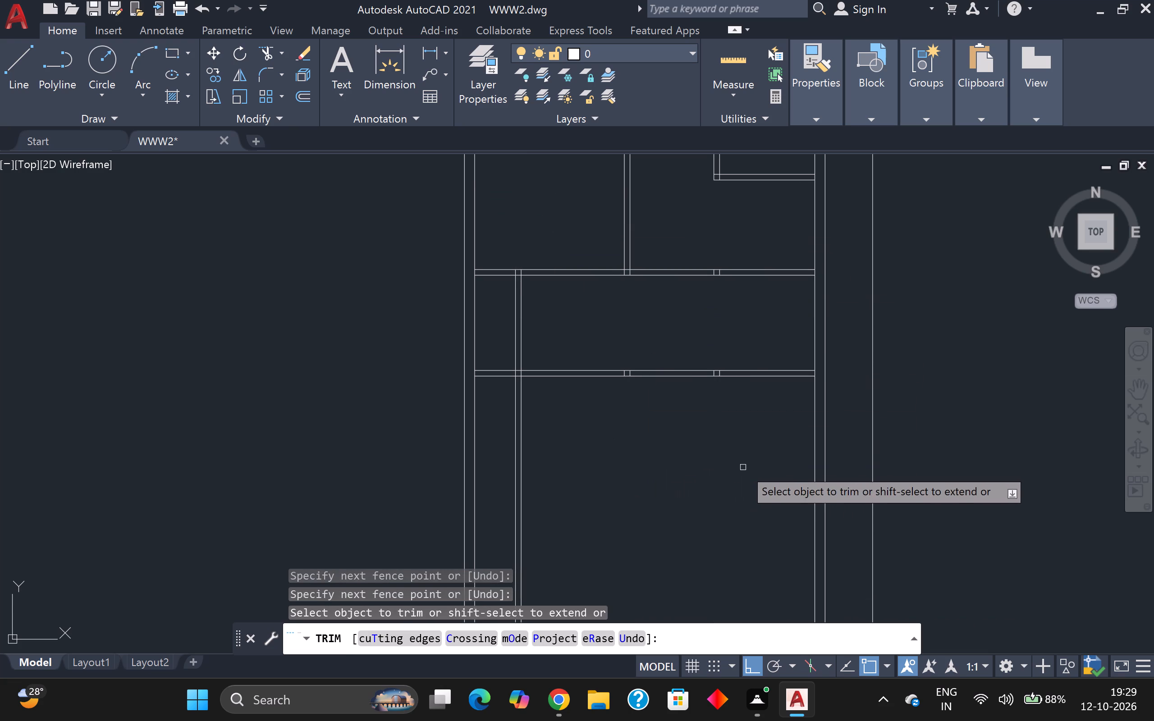
scroll(629, 373, "up", 2)
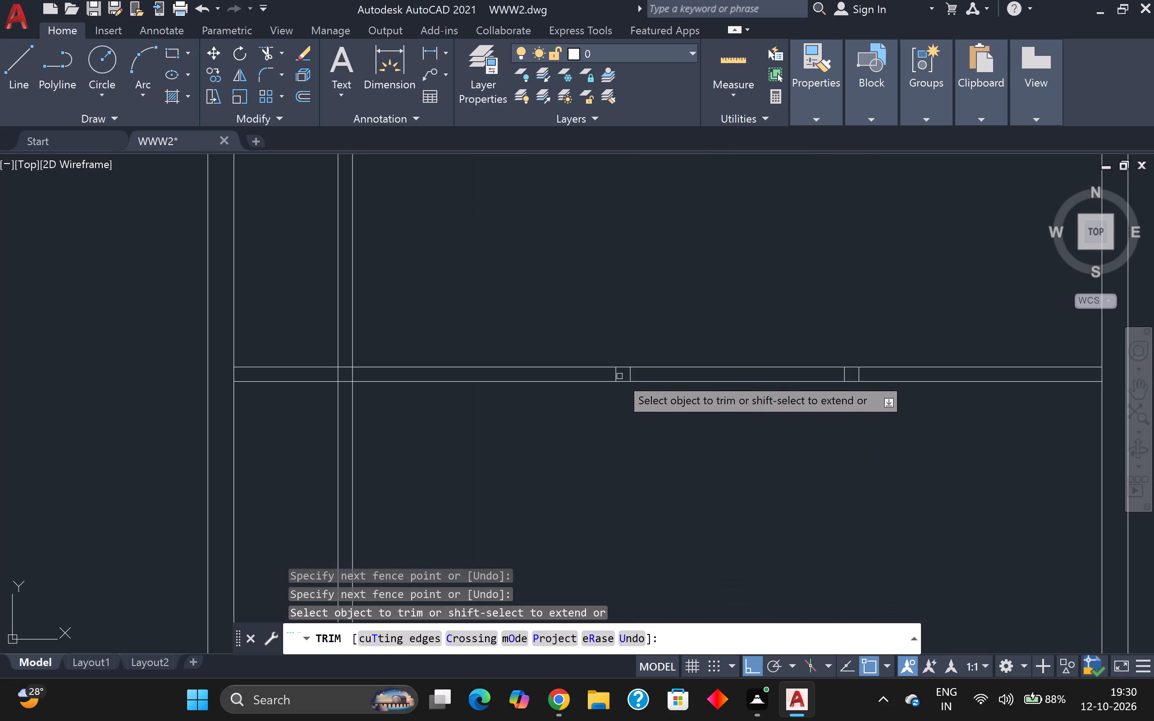
left_click(619, 376)
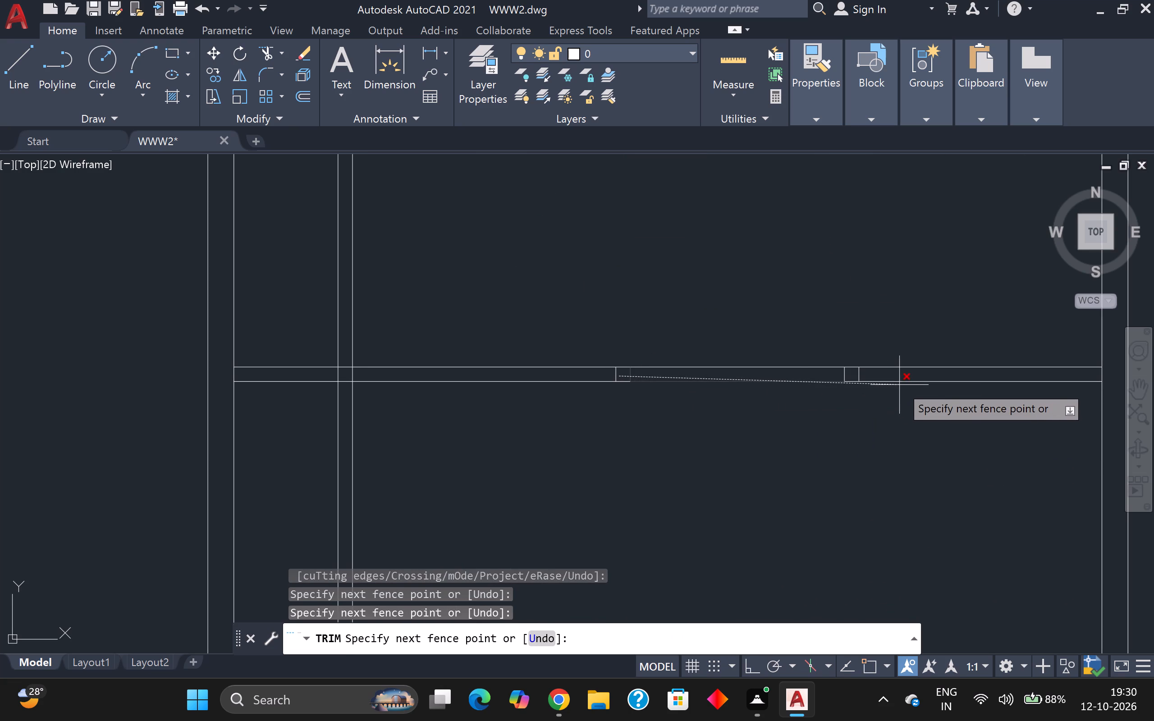
left_click(895, 374)
scroll(705, 294, "down", 2)
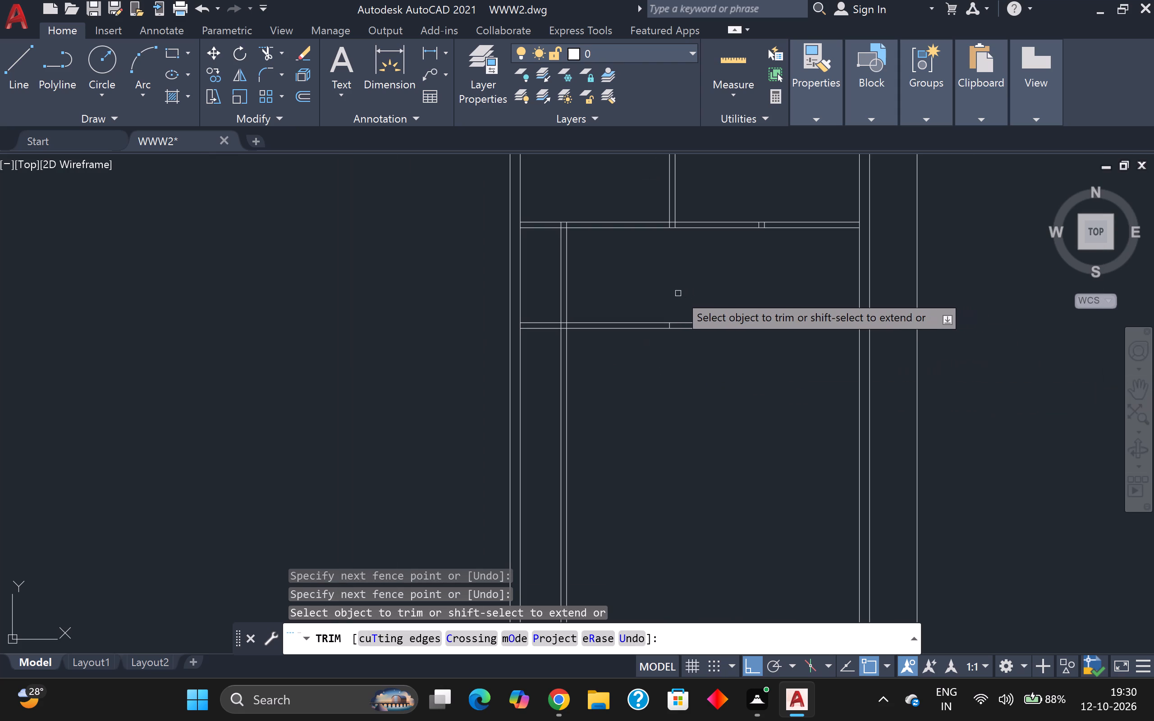
key("Escape")
Offset the right line of the new left vertical partition to the right, across the band between the horizontal partitions.
key("o")
key("Return")
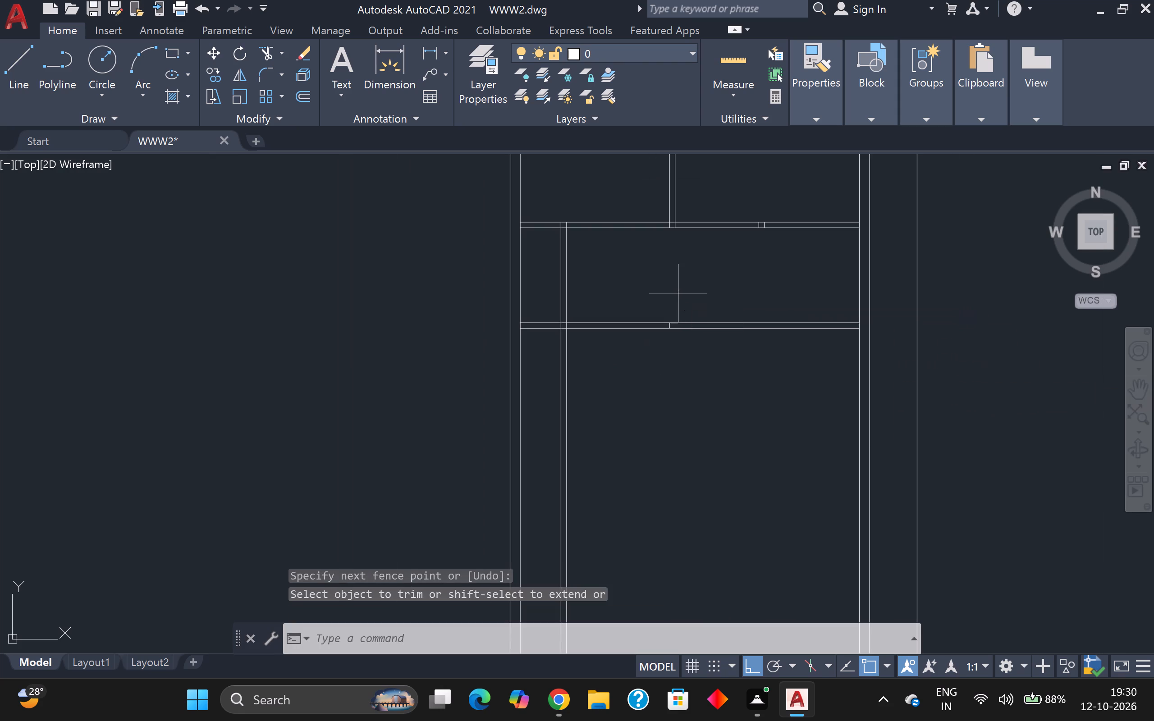
key("Return")
scroll(572, 288, "up", 2)
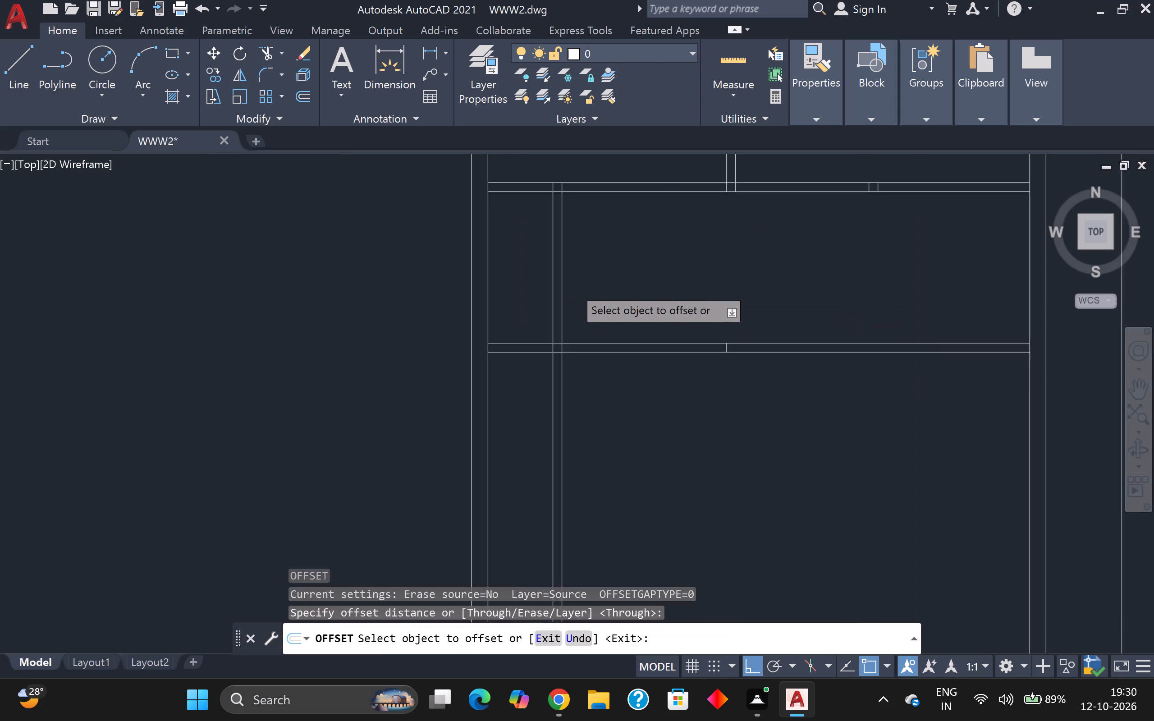
left_click(554, 277)
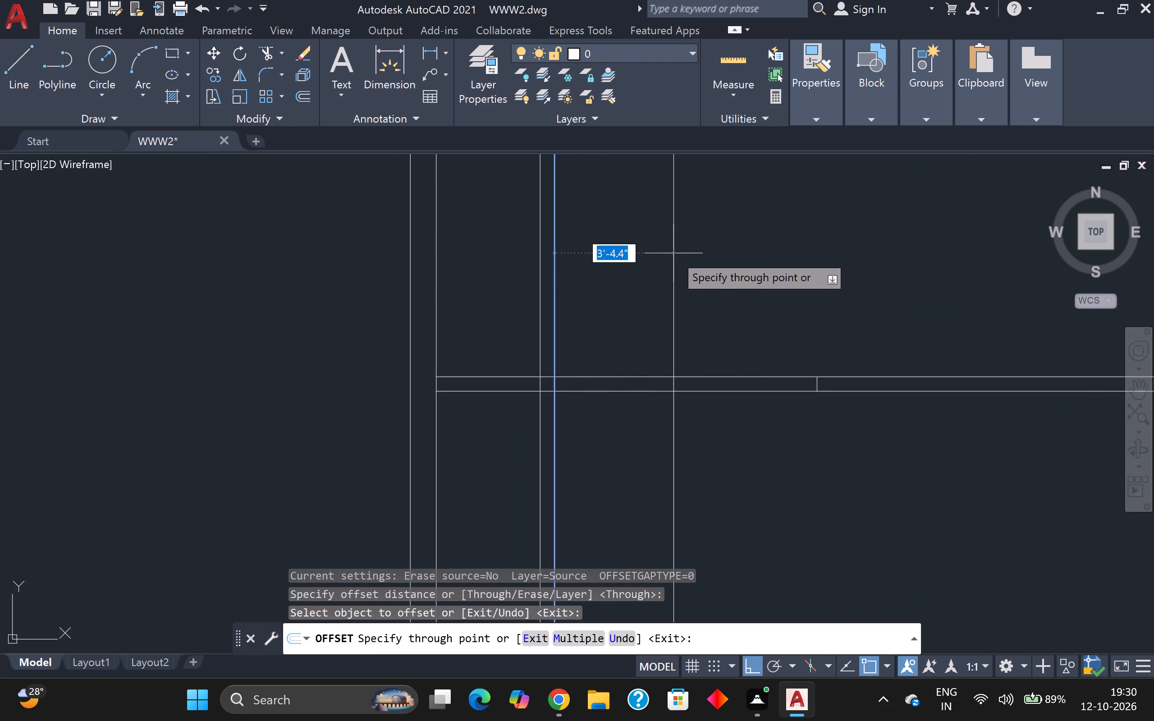
scroll(676, 253, "down", 2)
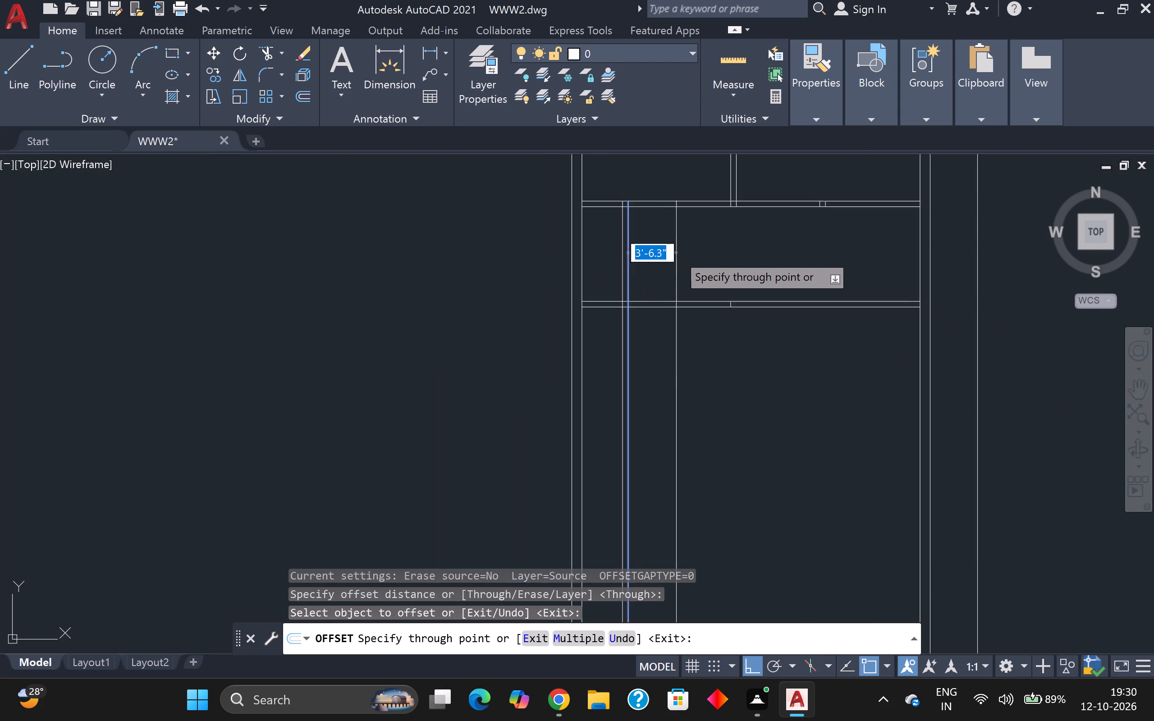
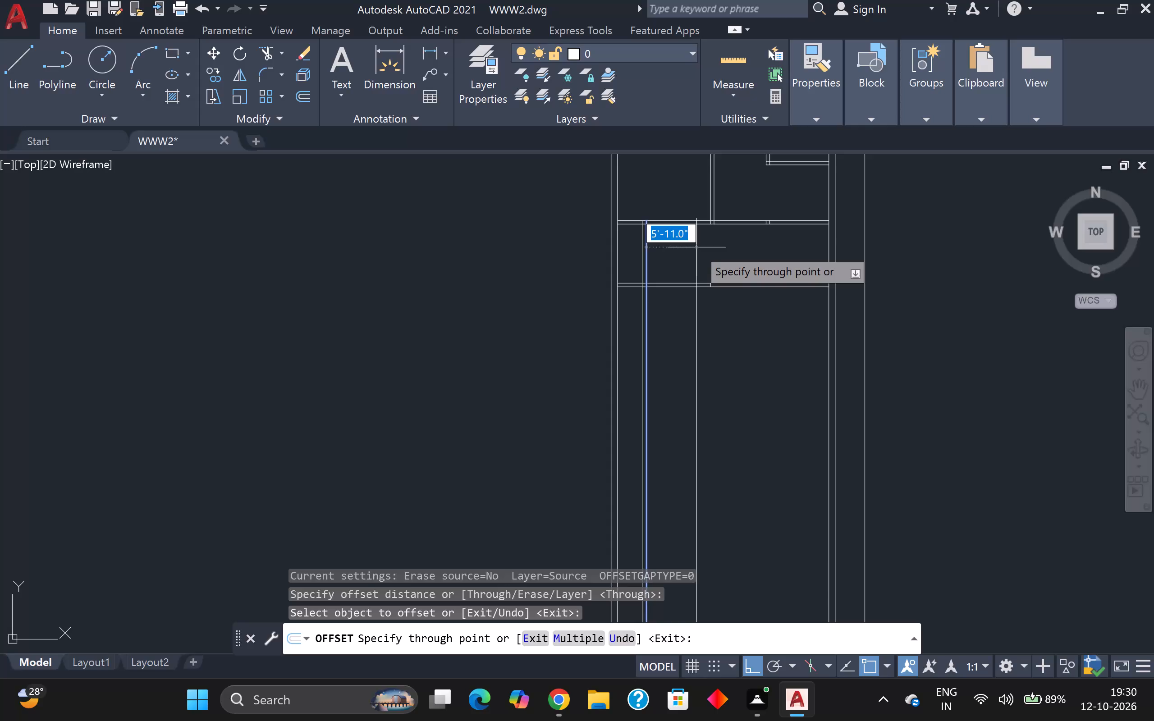
Set the pending vertical line's offset to 7'9" and offset that new line 5" to the right to form a second vertical partition.
type("7'")
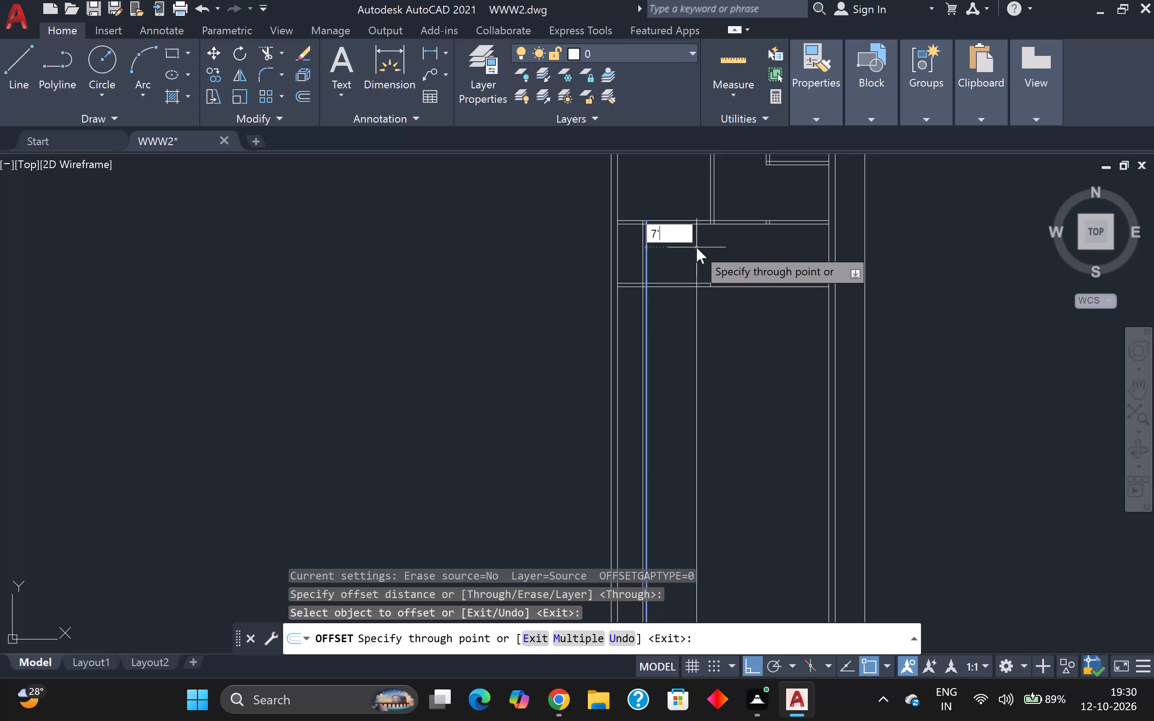
key("9")
key("shift+quotedbl")
key("Return")
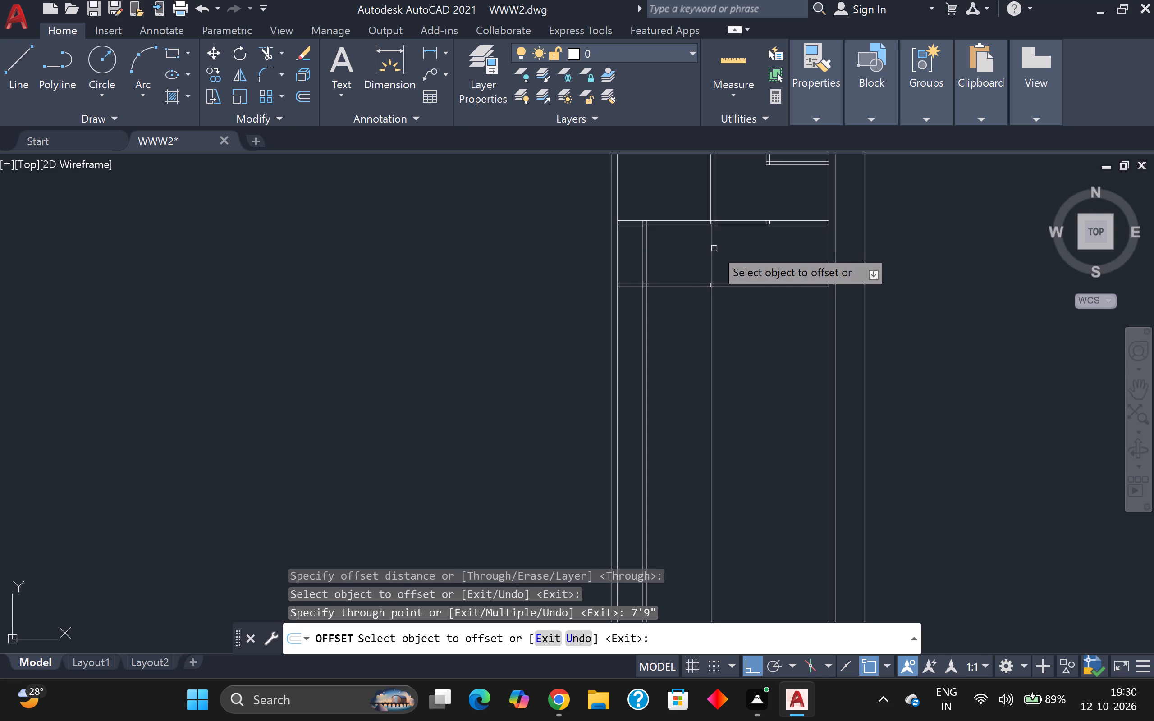
left_click(714, 247)
scroll(720, 245, "up", 2)
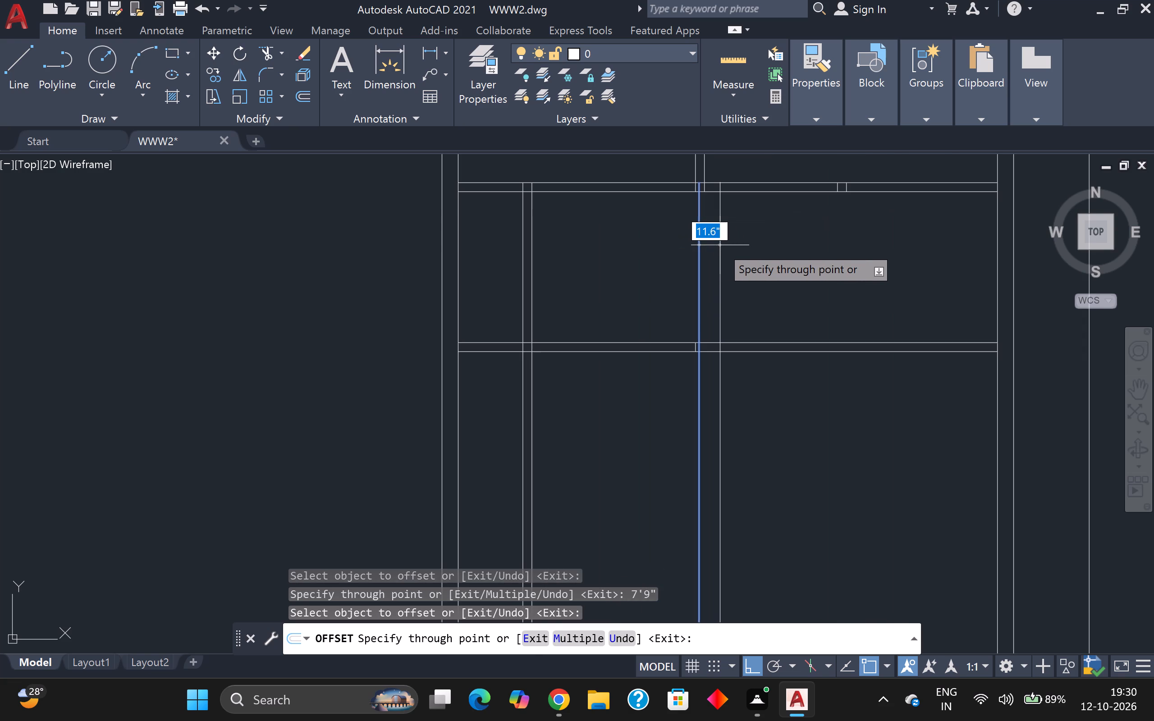
key("5")
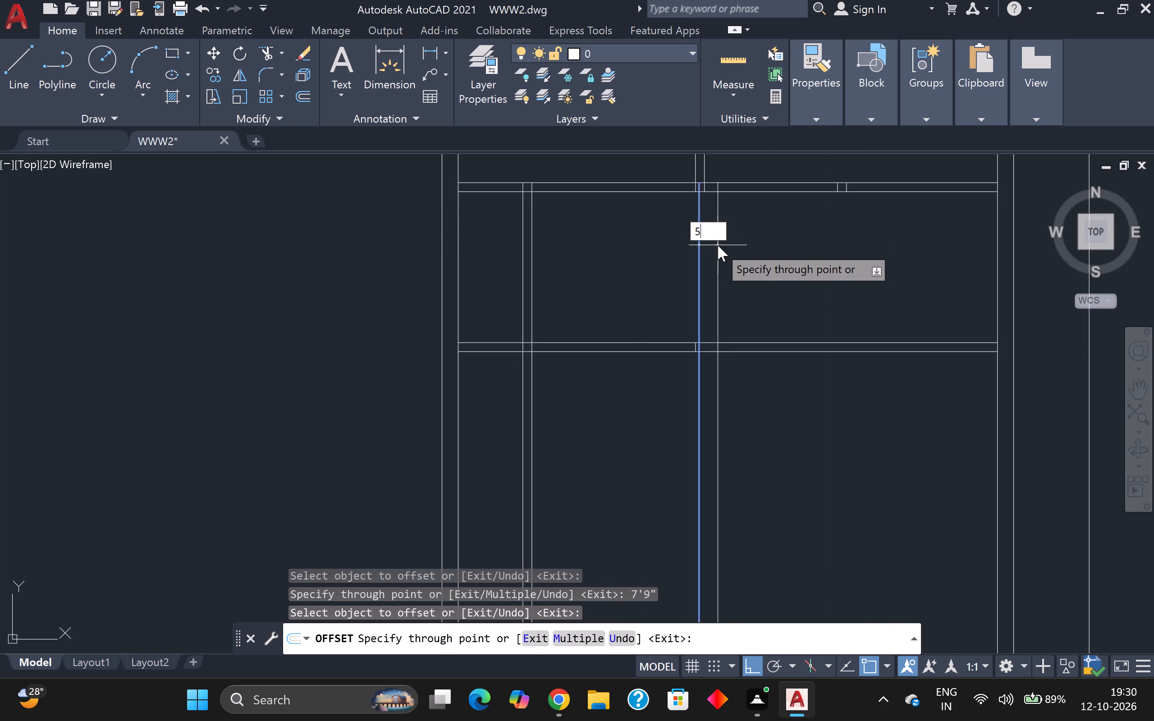
key("Return")
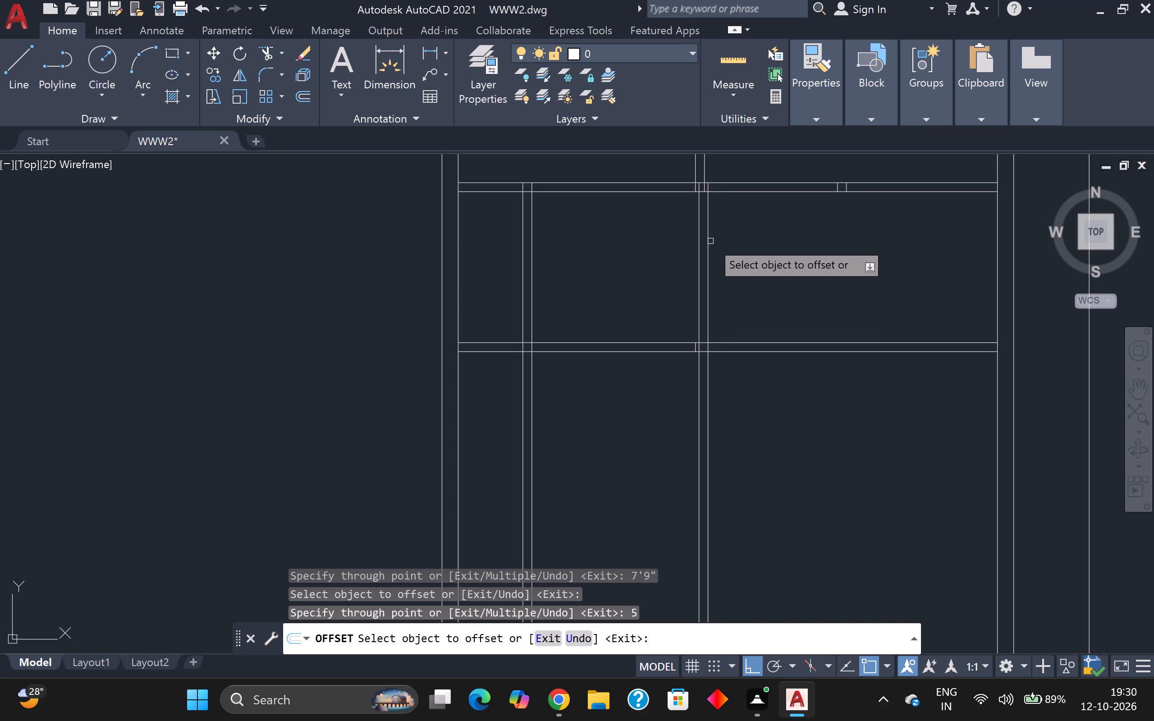
Trim the left and middle vertical partition lines where they run inside the upper horizontal partition.
middle_click_drag(649, 224, 645, 238)
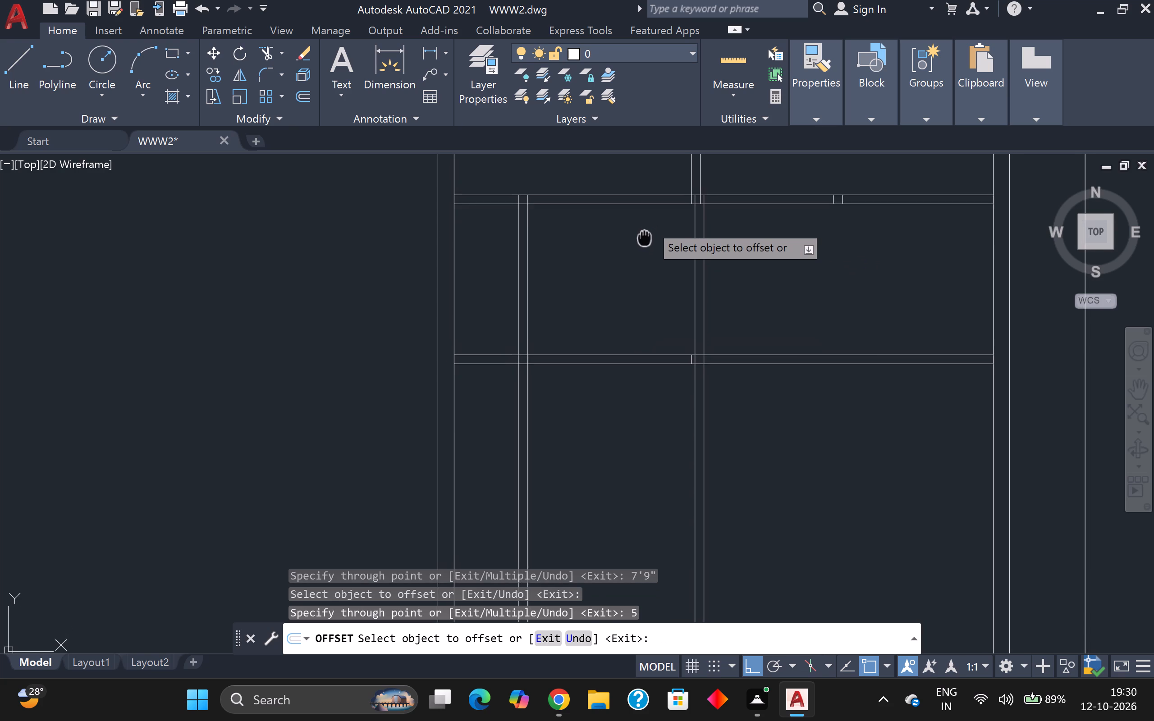
middle_click_drag(645, 238, 627, 265)
scroll(634, 213, "up", 1)
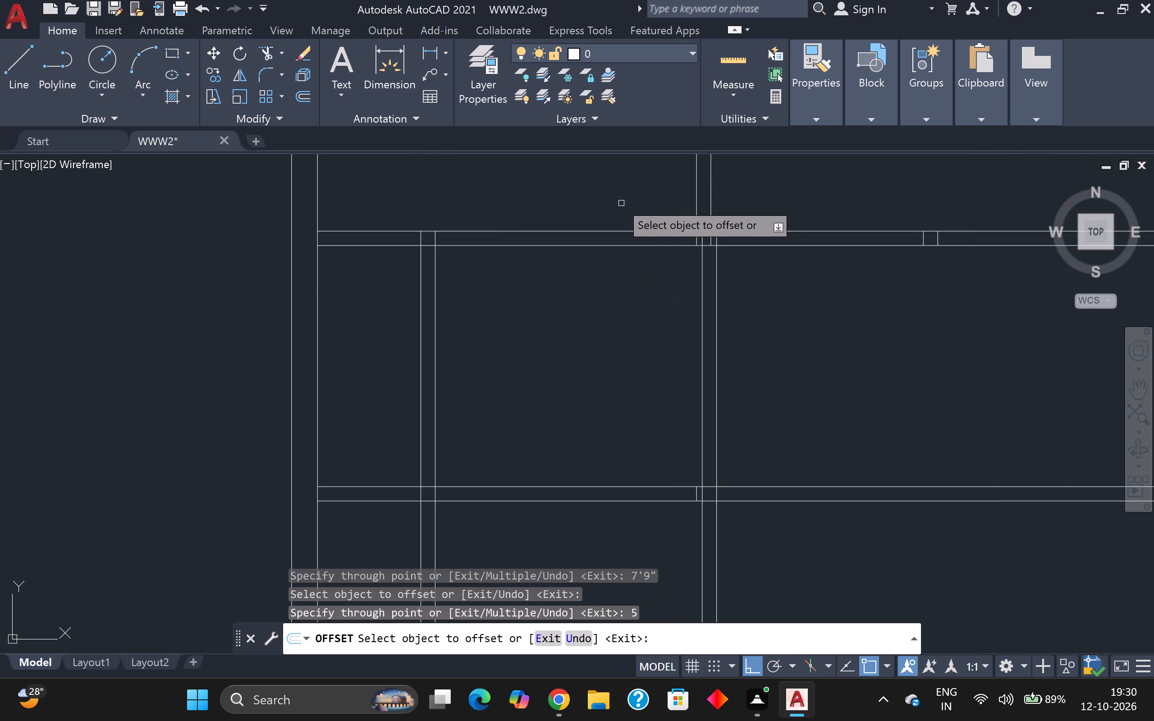
left_click(264, 54)
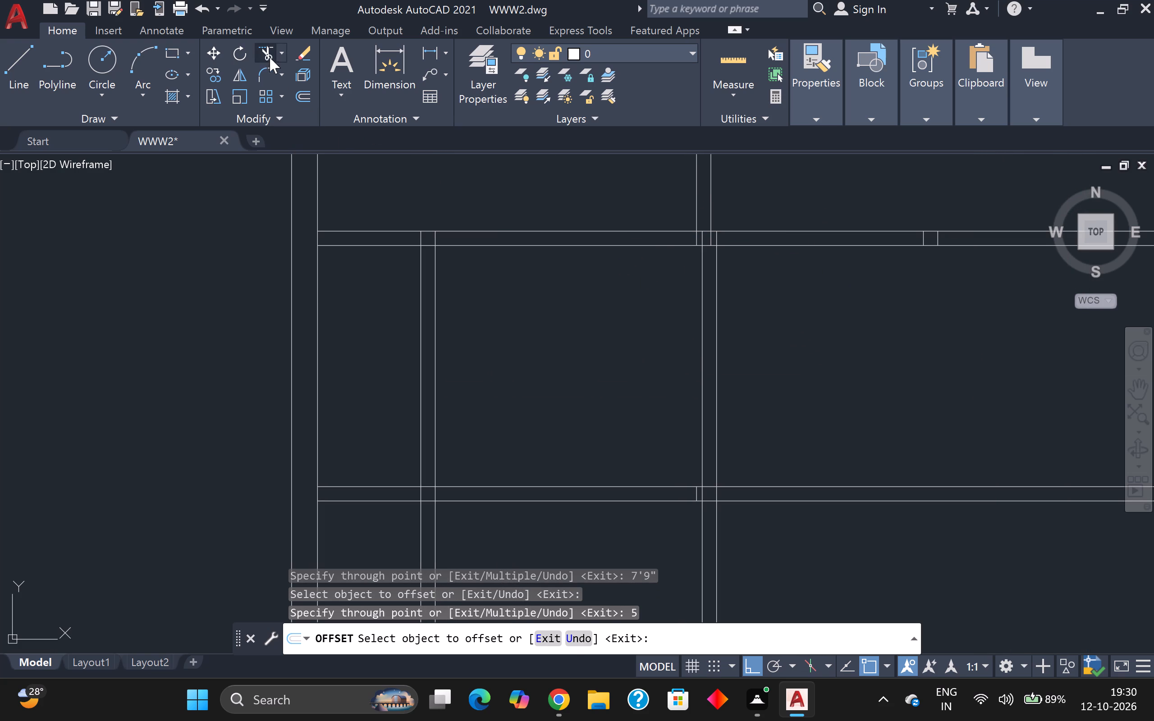
scroll(428, 245, "up", 2)
left_click(390, 233)
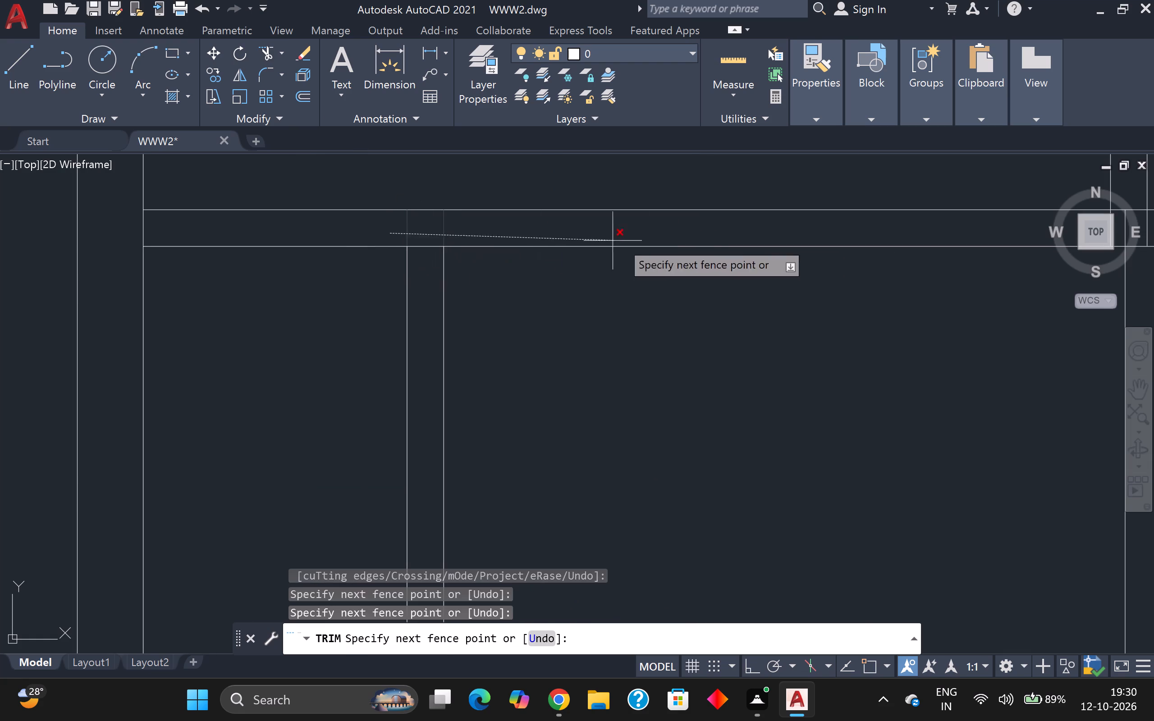
scroll(772, 218, "down", 2)
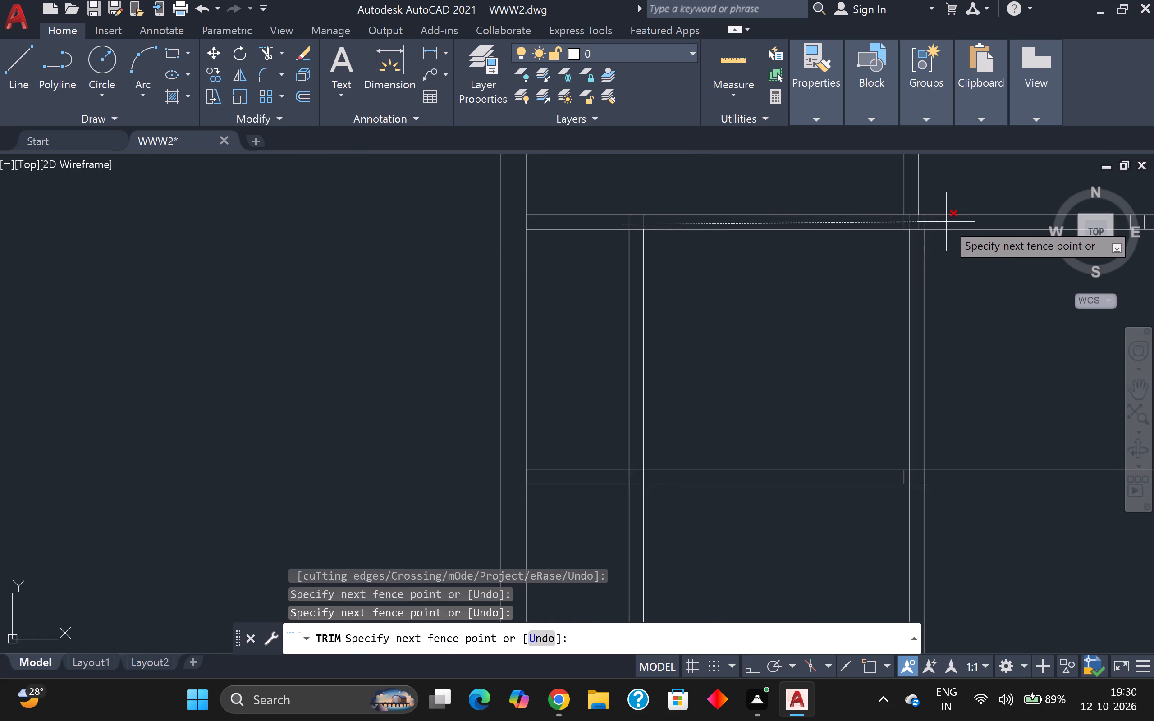
left_click(962, 220)
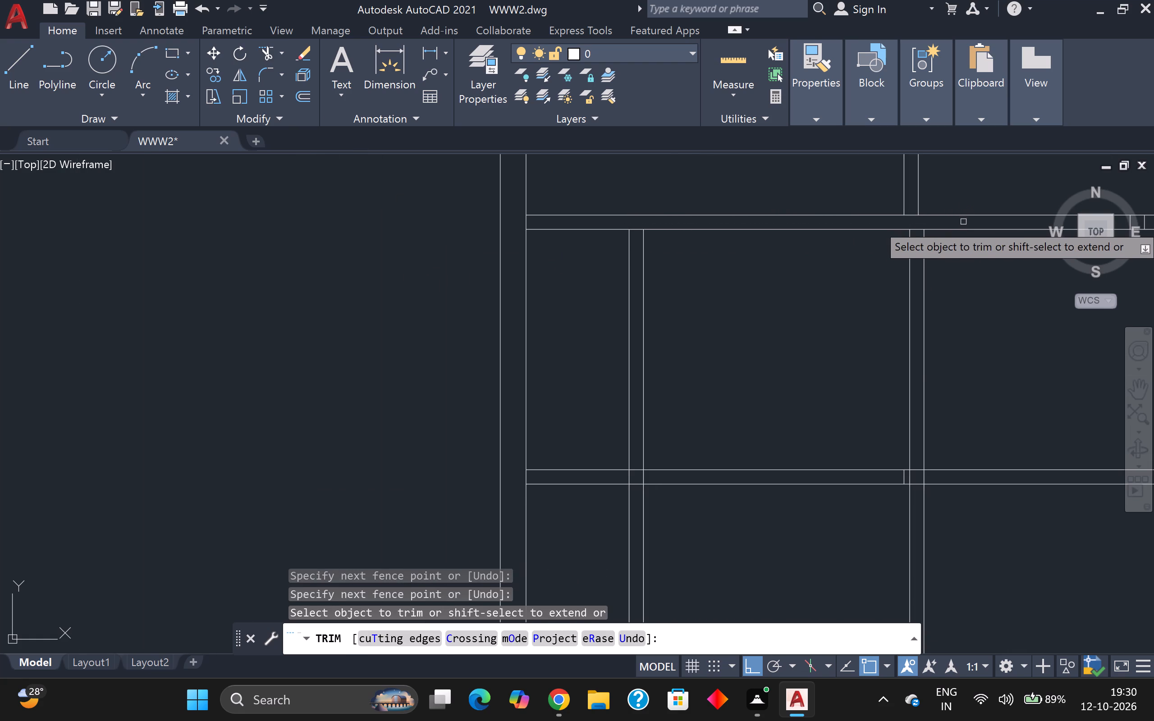
Trim the two leftover short vertical segments inside the upper horizontal partition, to the right of the middle partition.
scroll(954, 214, "down", 1)
middle_click_drag(1030, 328, 872, 333)
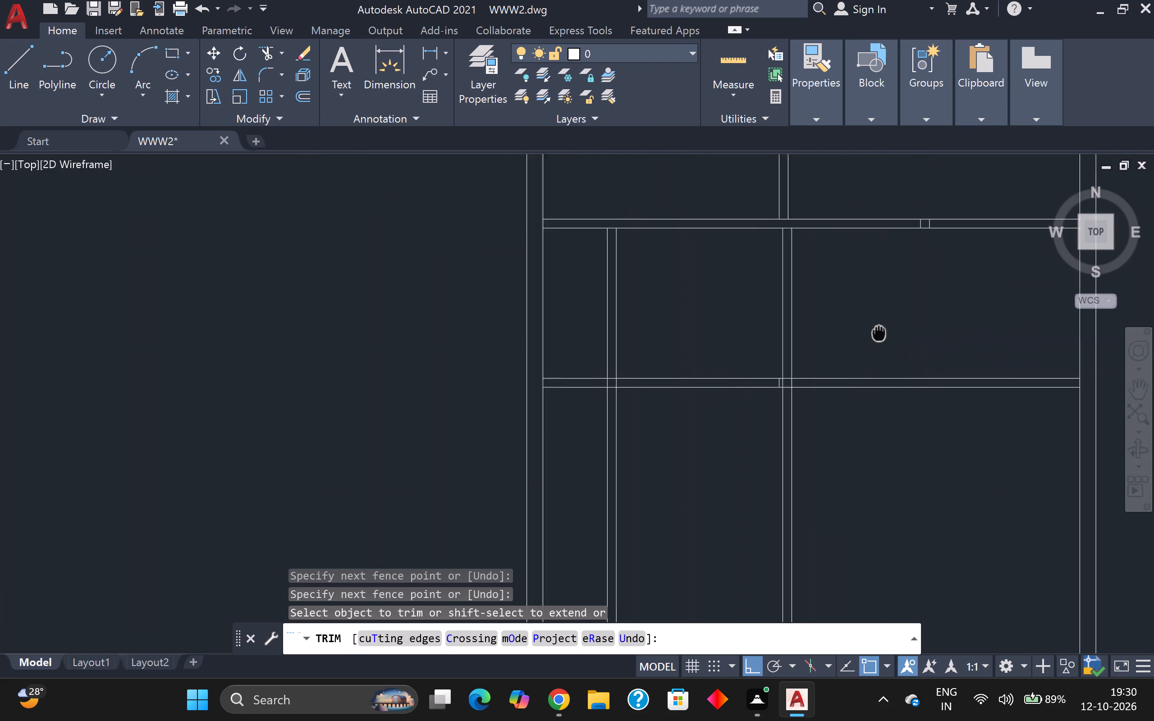
middle_click_drag(872, 333, 489, 329)
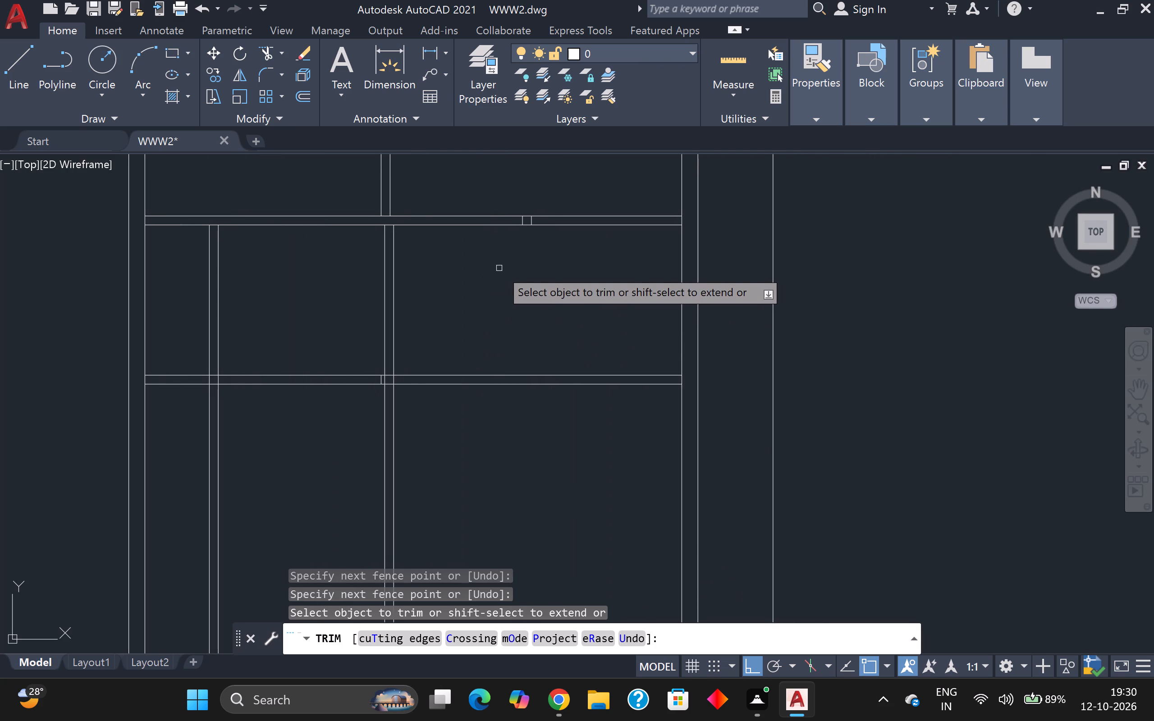
scroll(518, 225, "up", 2)
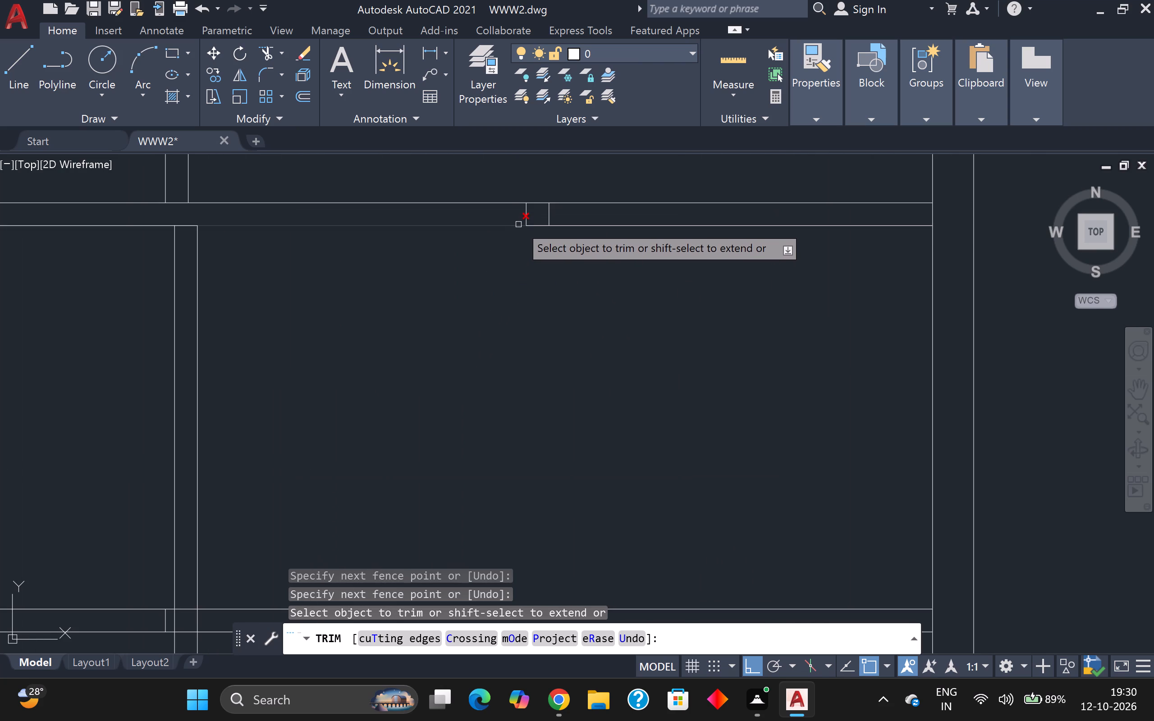
left_click(514, 210)
left_click(559, 210)
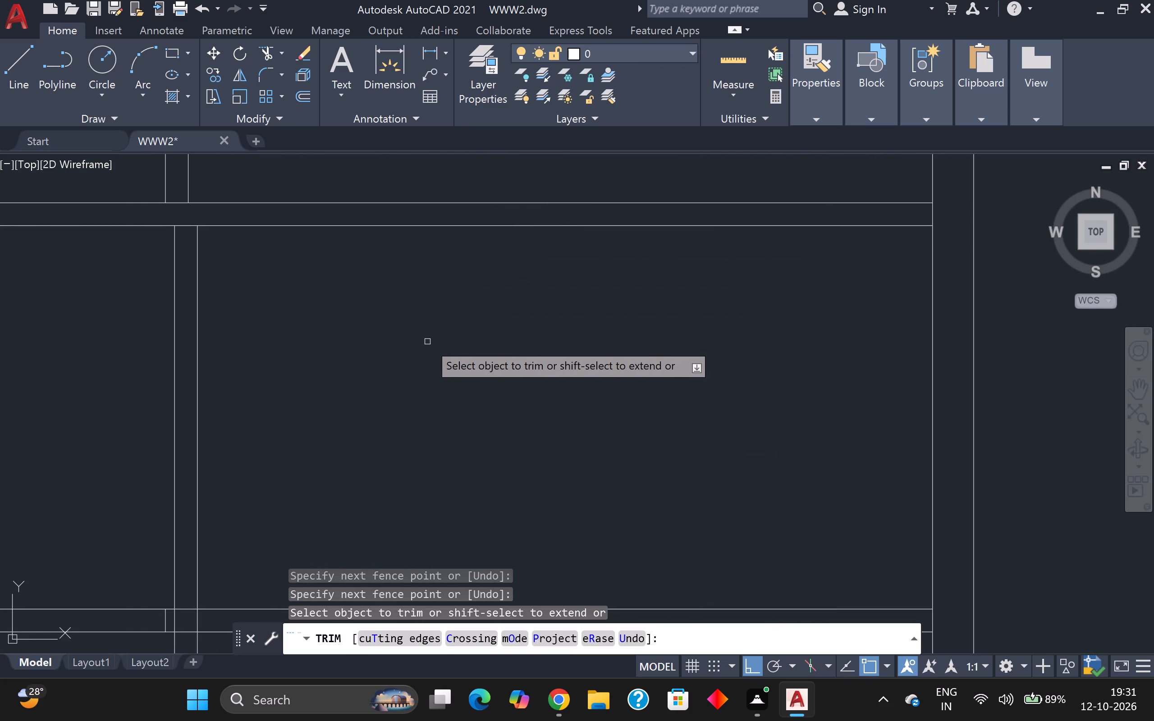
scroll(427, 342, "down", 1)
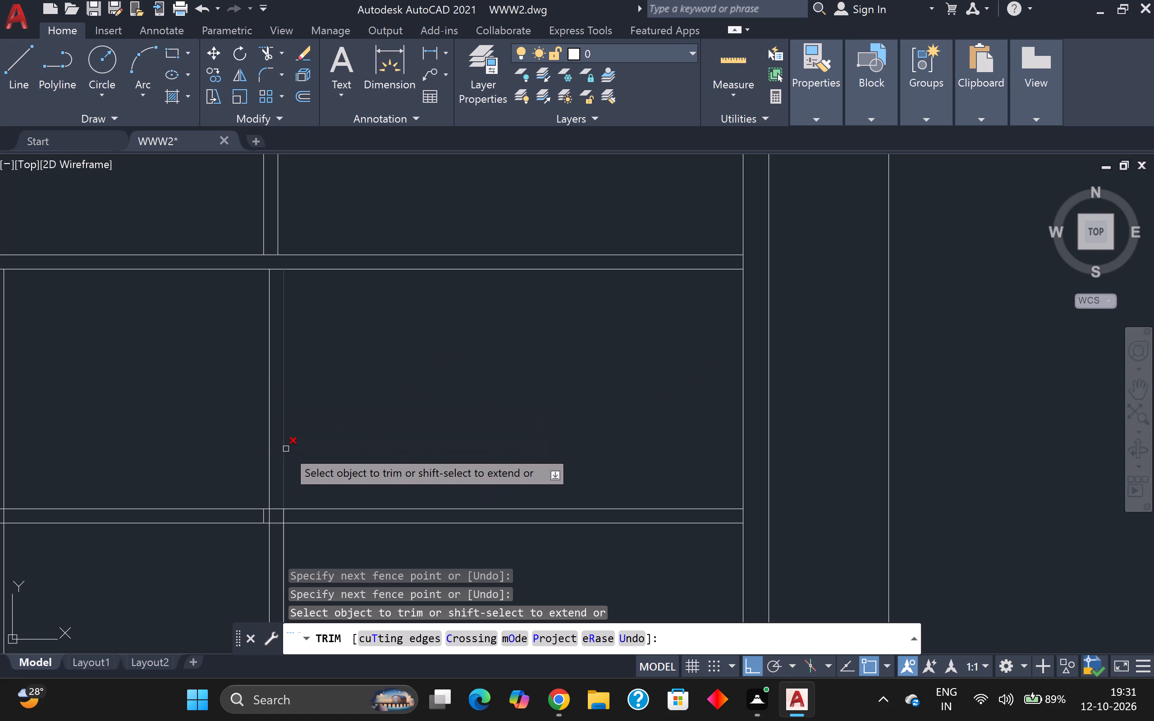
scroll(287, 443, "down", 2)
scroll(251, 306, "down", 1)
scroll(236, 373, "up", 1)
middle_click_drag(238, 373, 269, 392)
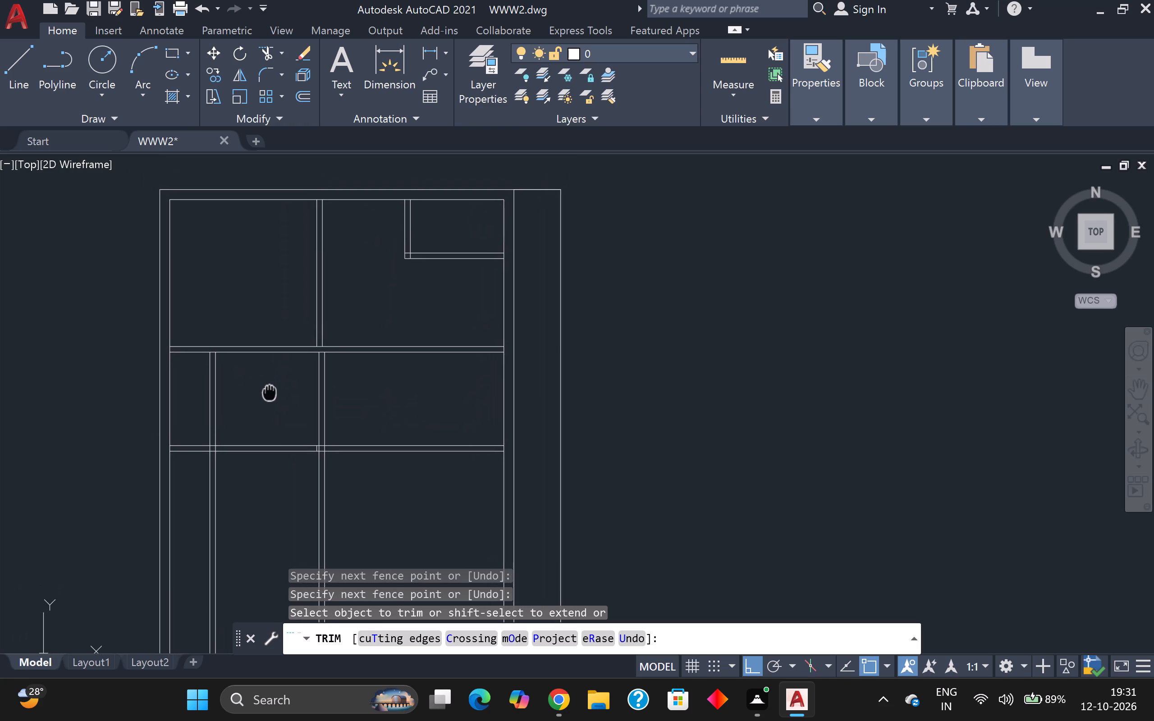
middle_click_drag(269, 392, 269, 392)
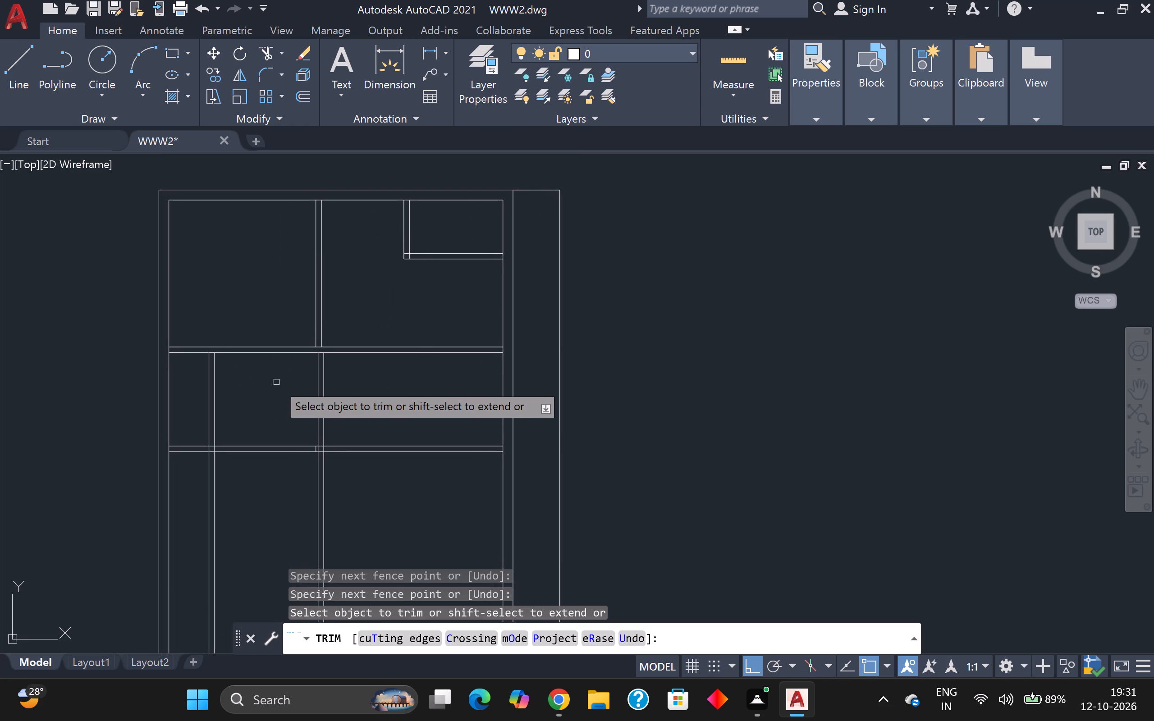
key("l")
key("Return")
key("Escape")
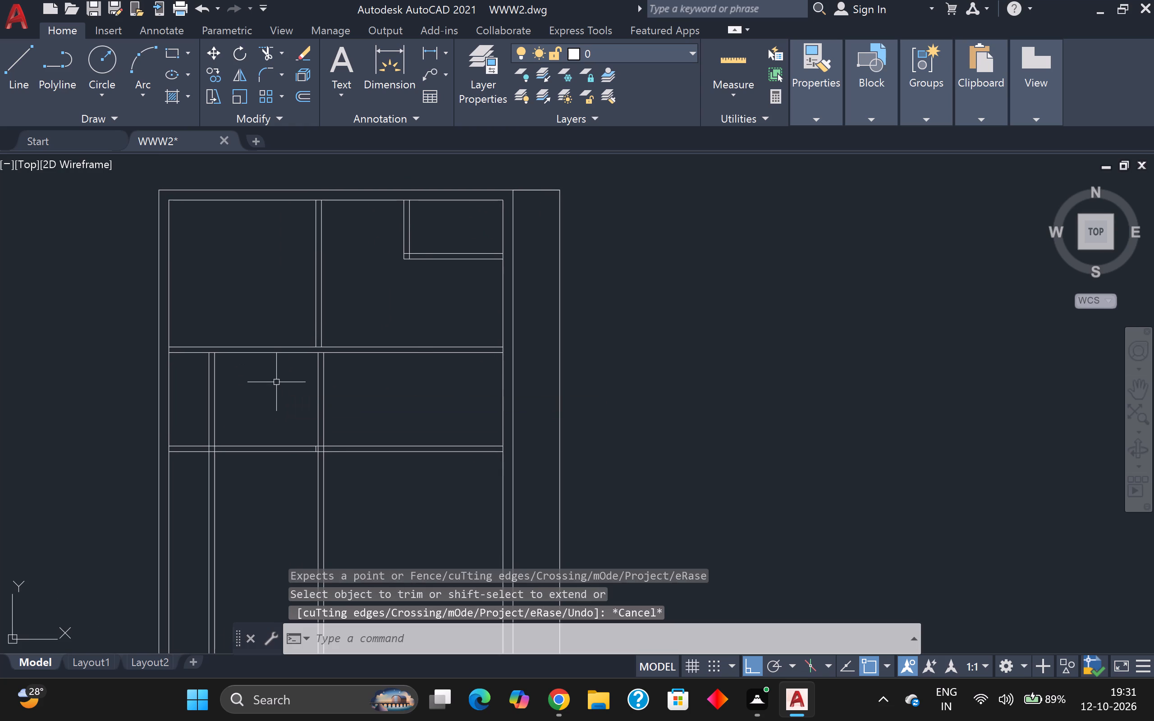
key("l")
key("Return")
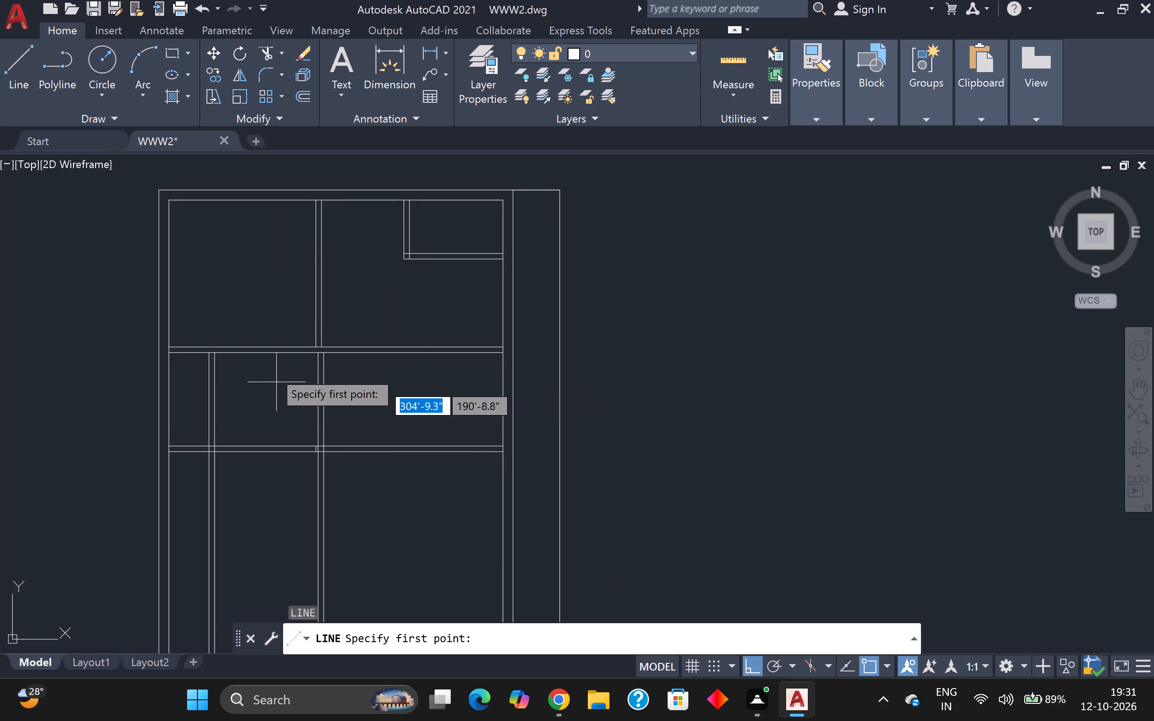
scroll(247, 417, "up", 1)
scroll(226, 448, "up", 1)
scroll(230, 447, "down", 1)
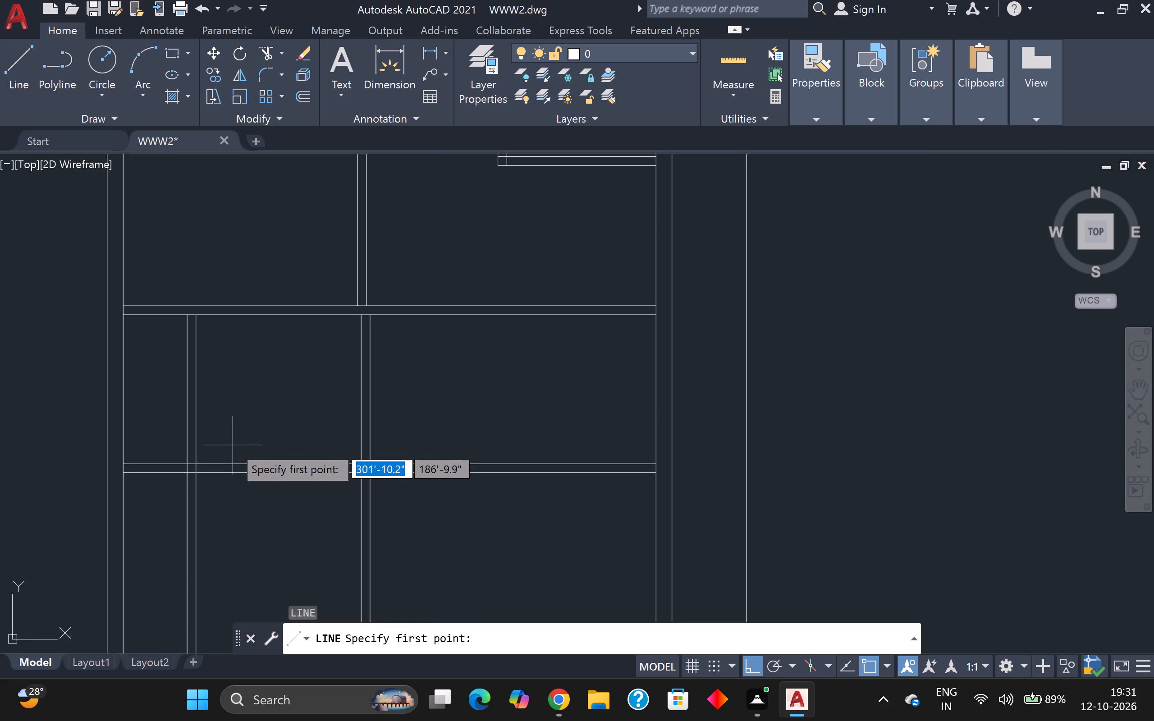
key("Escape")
Offset the top line of the lower horizontal partition 2'5" upward.
key("o")
key("Return")
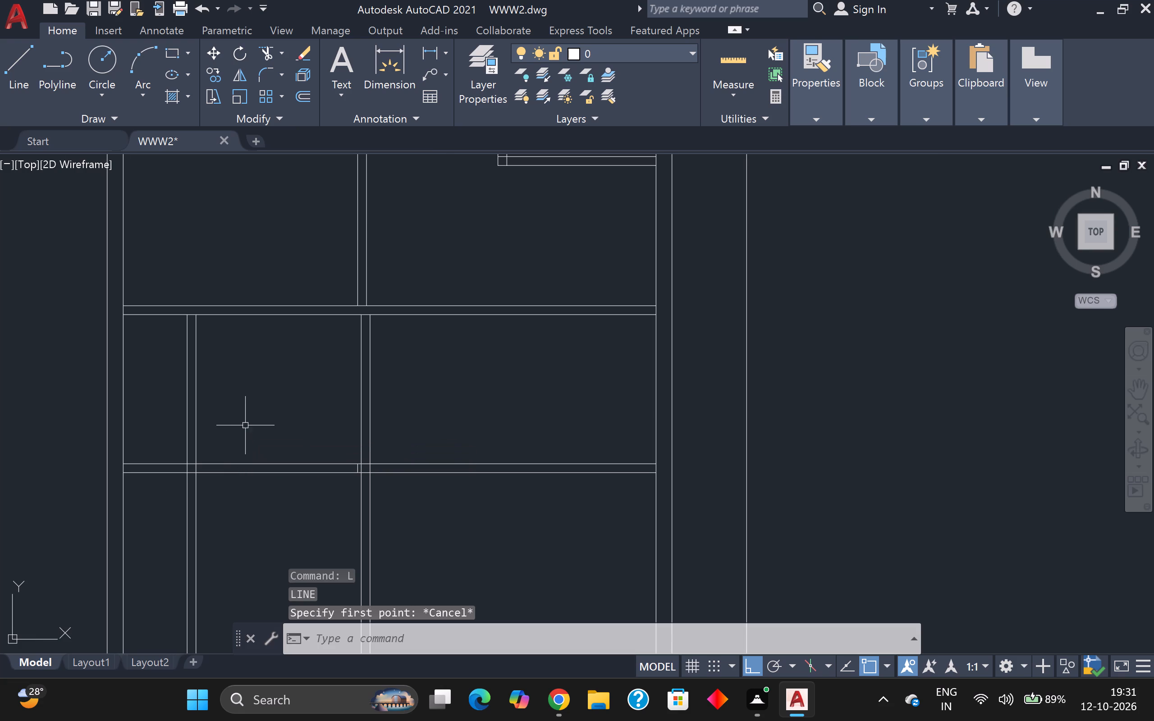
key("Return")
left_click(254, 464)
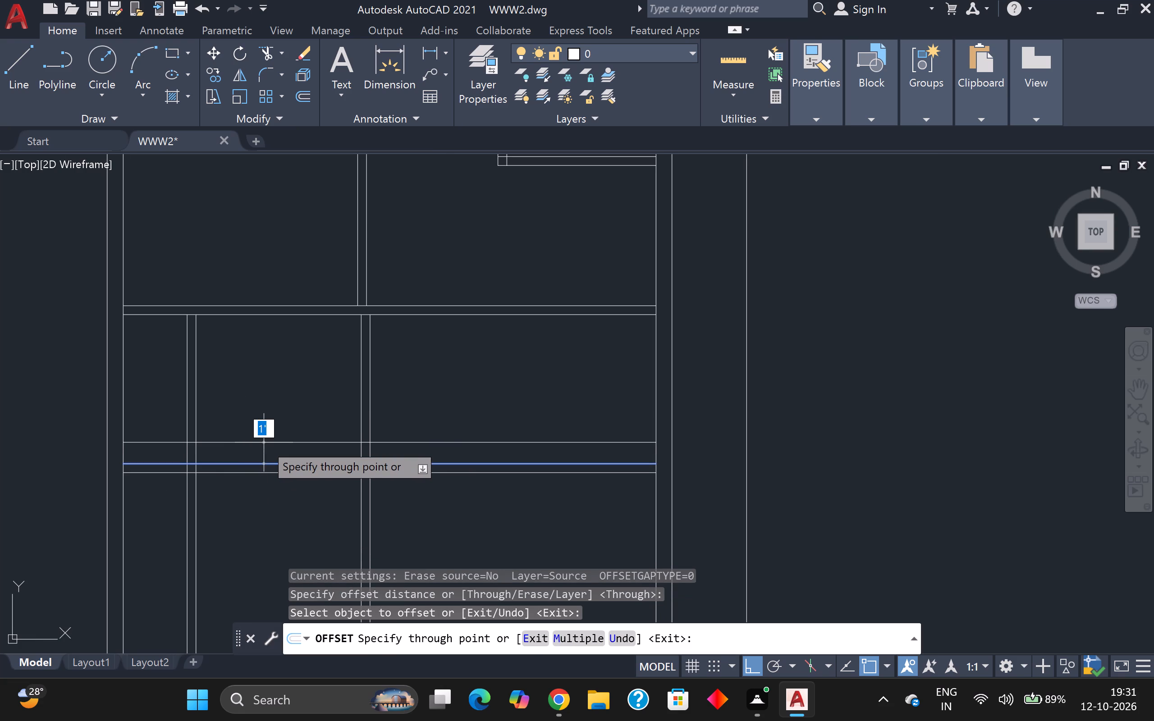
key("2")
key("apostrophe")
key("5")
key("Return")
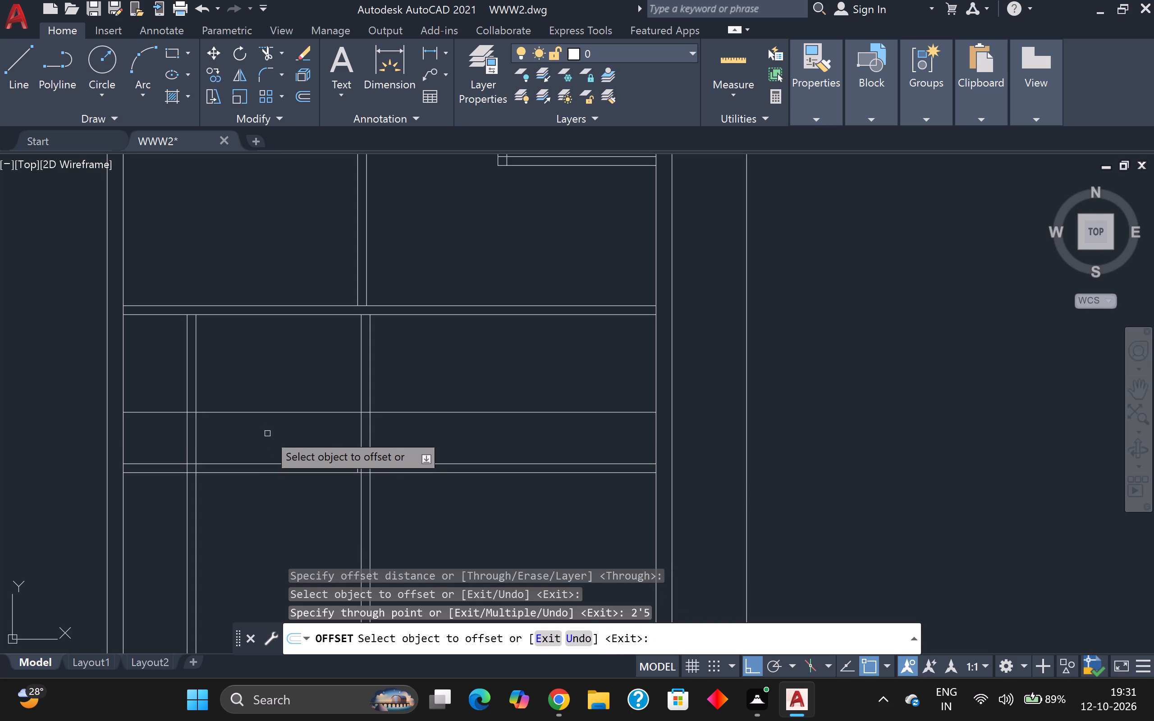
Offset the right line of the left vertical partition 2'5" to the right.
left_click(197, 394)
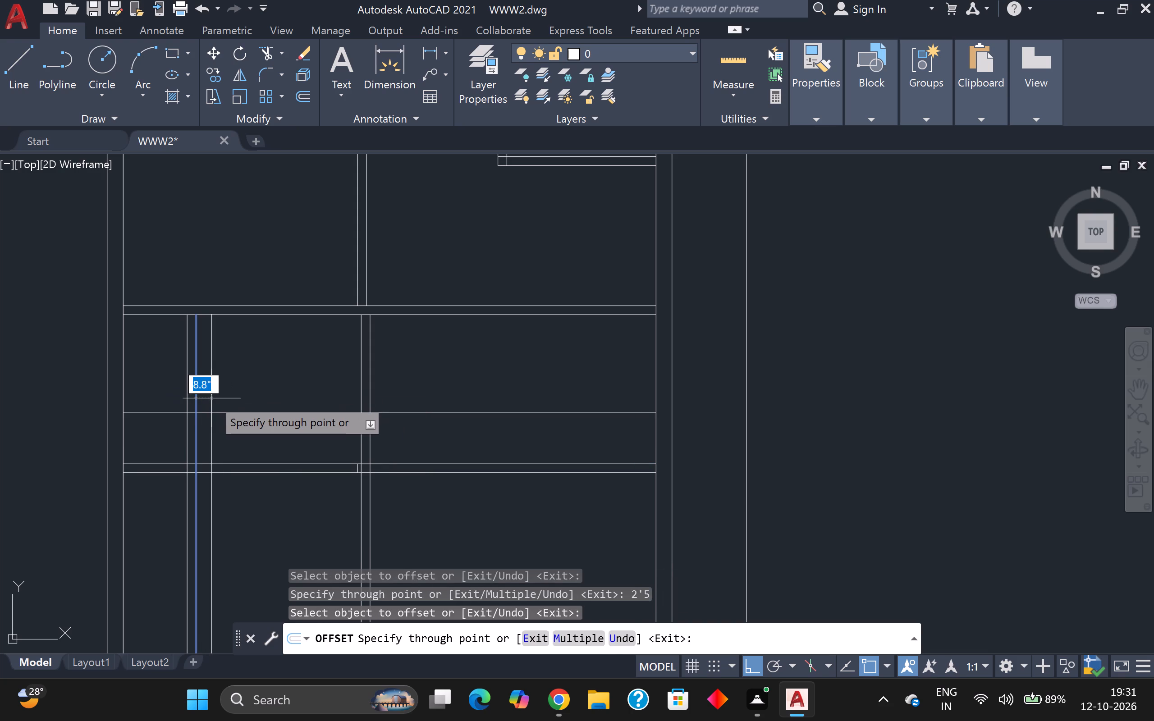
key("2")
type("'5")
key("Return")
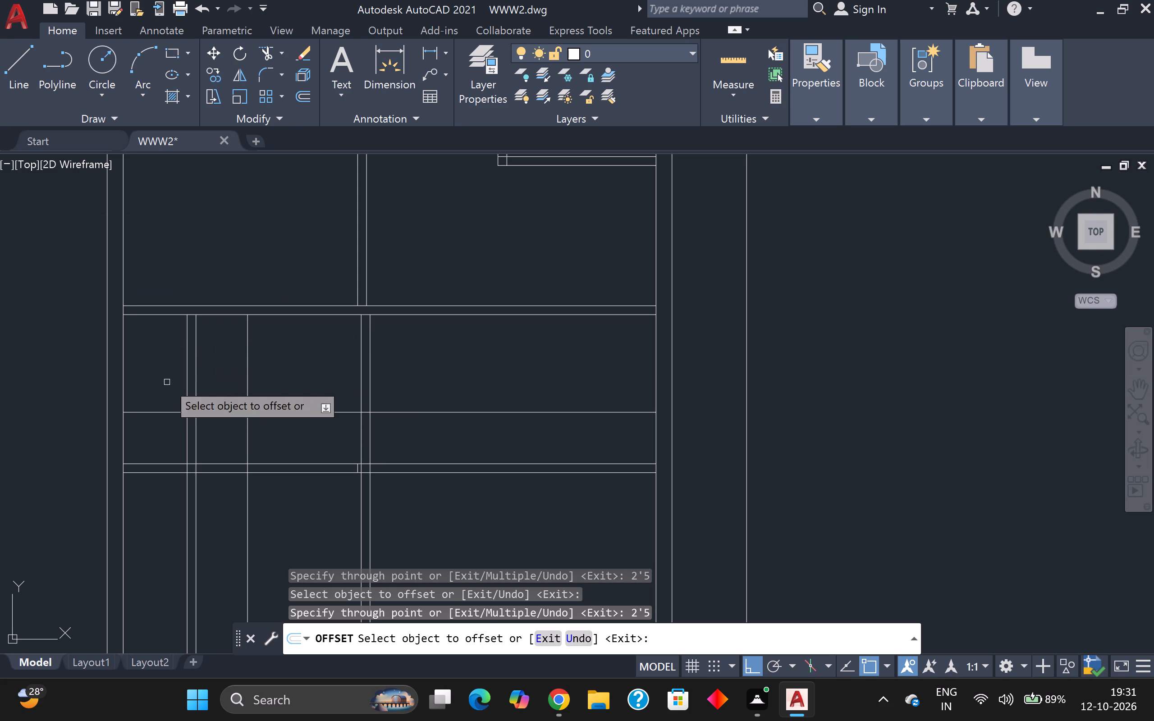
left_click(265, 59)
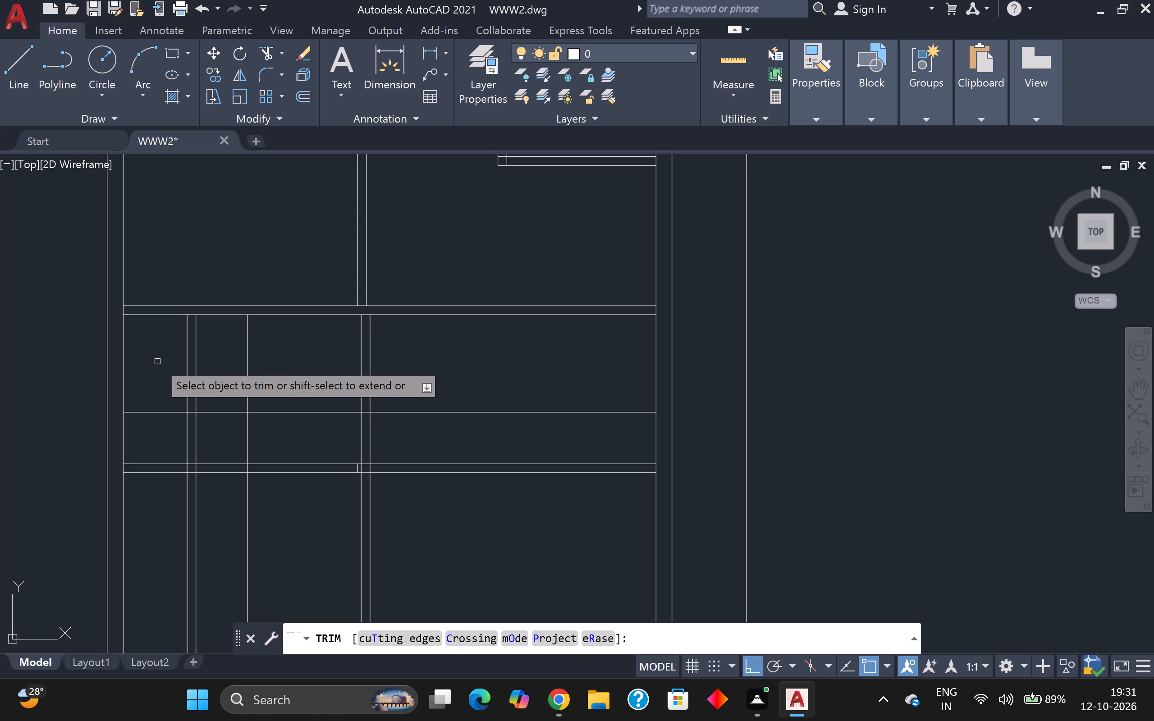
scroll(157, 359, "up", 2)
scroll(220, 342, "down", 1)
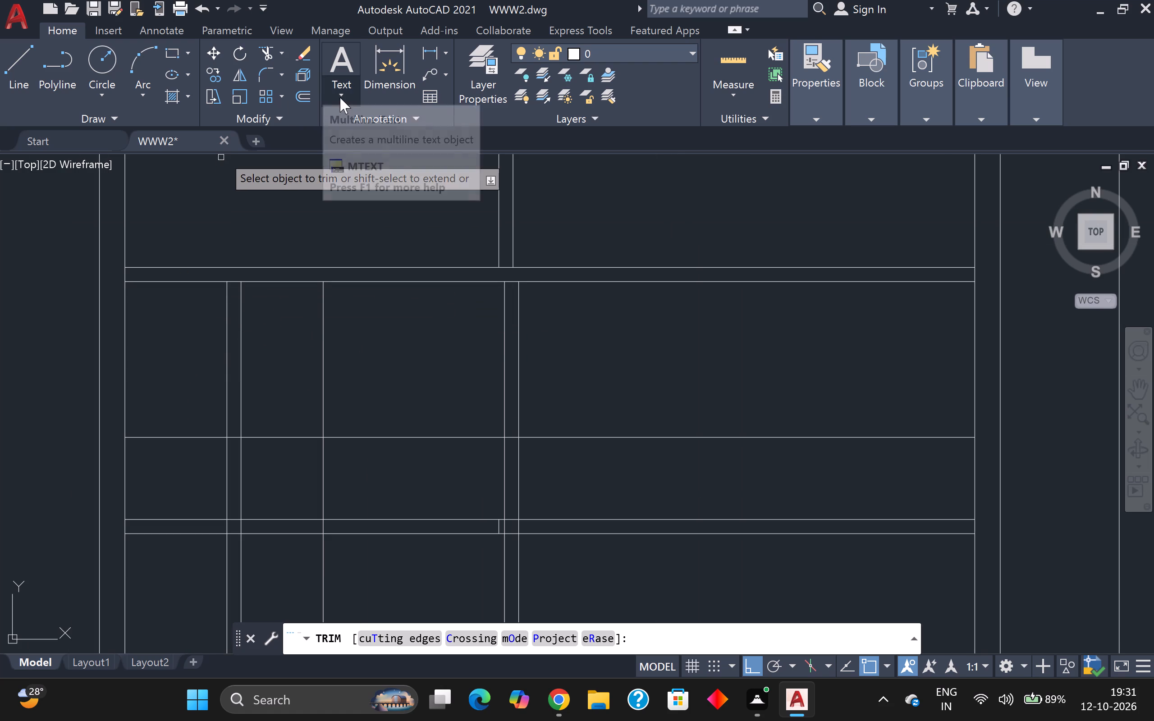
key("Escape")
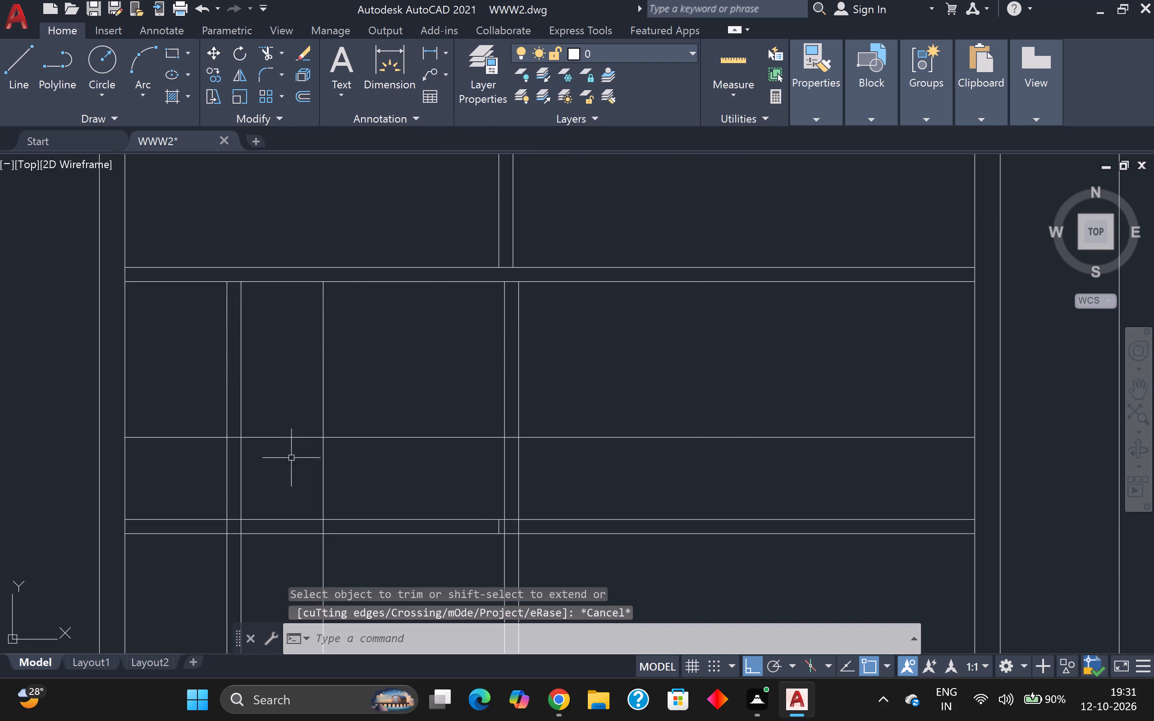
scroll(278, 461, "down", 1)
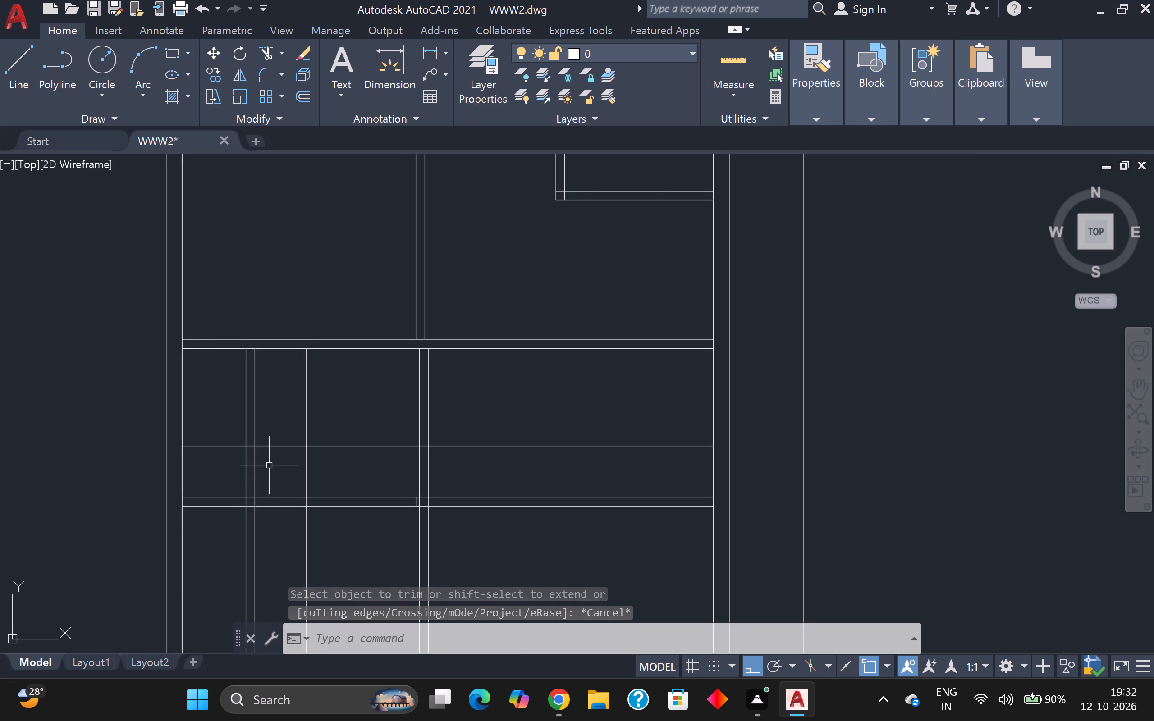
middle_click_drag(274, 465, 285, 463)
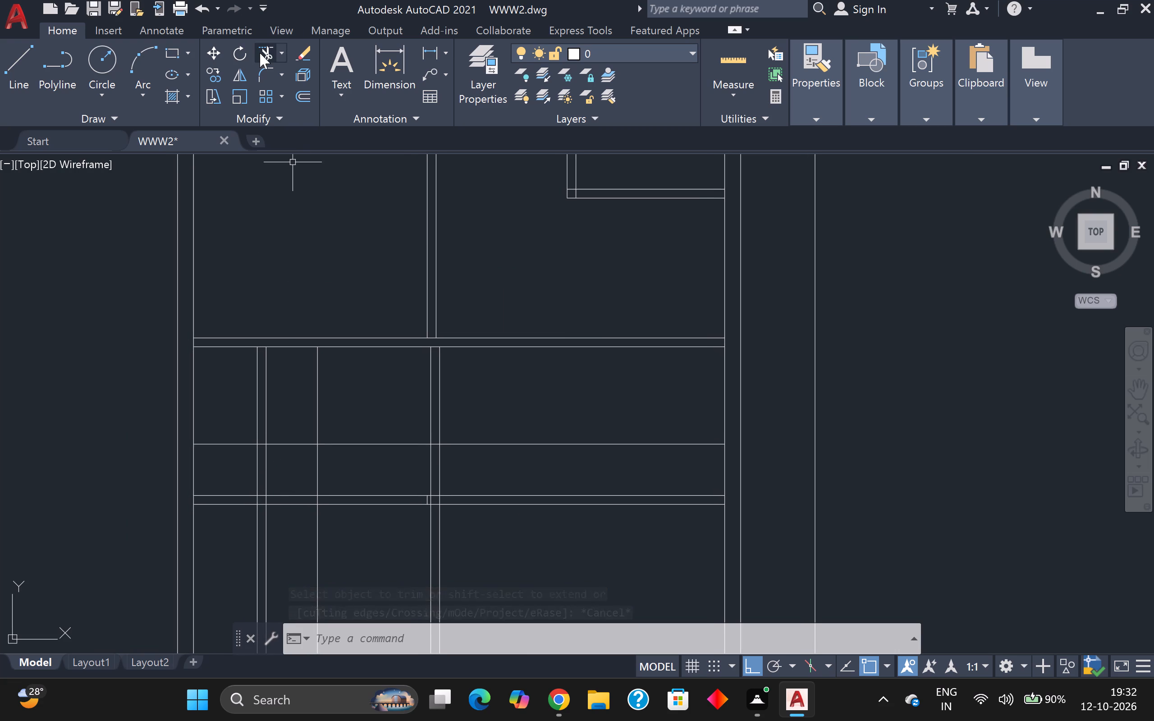
Trim the horizontal 2'5" offset line on both sides of the left vertical partition, and the vertical offset line down to the lower horizontal partition.
left_click(260, 53)
left_click(240, 416)
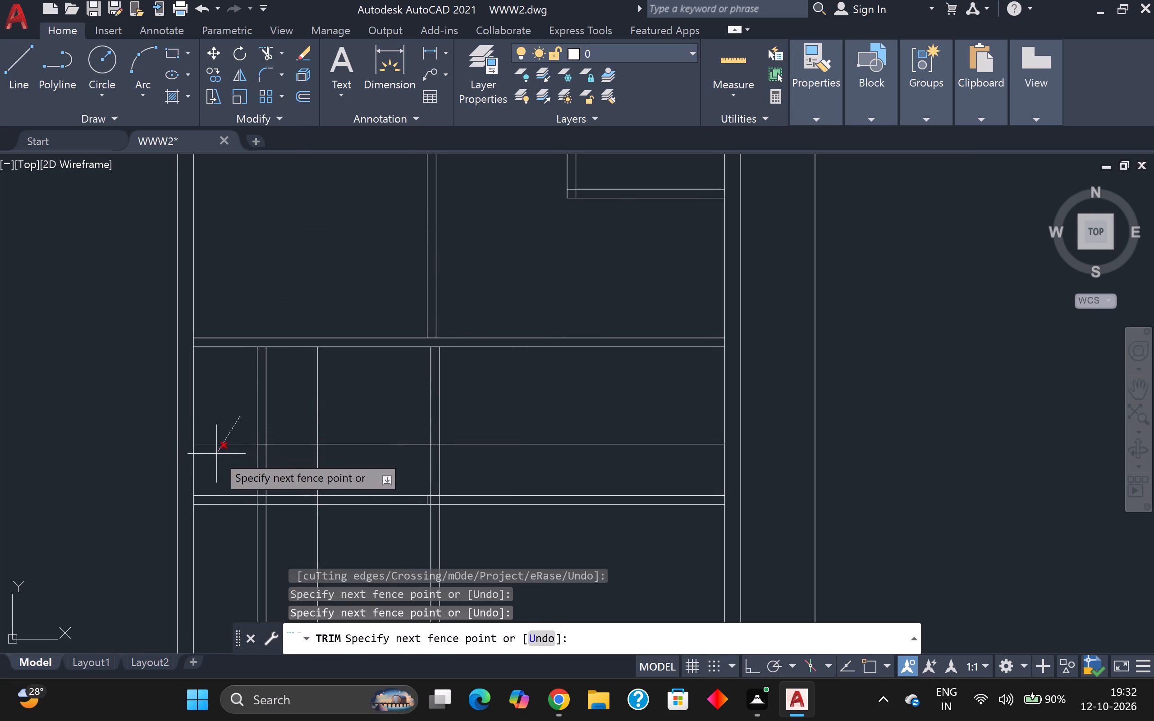
left_click(238, 466)
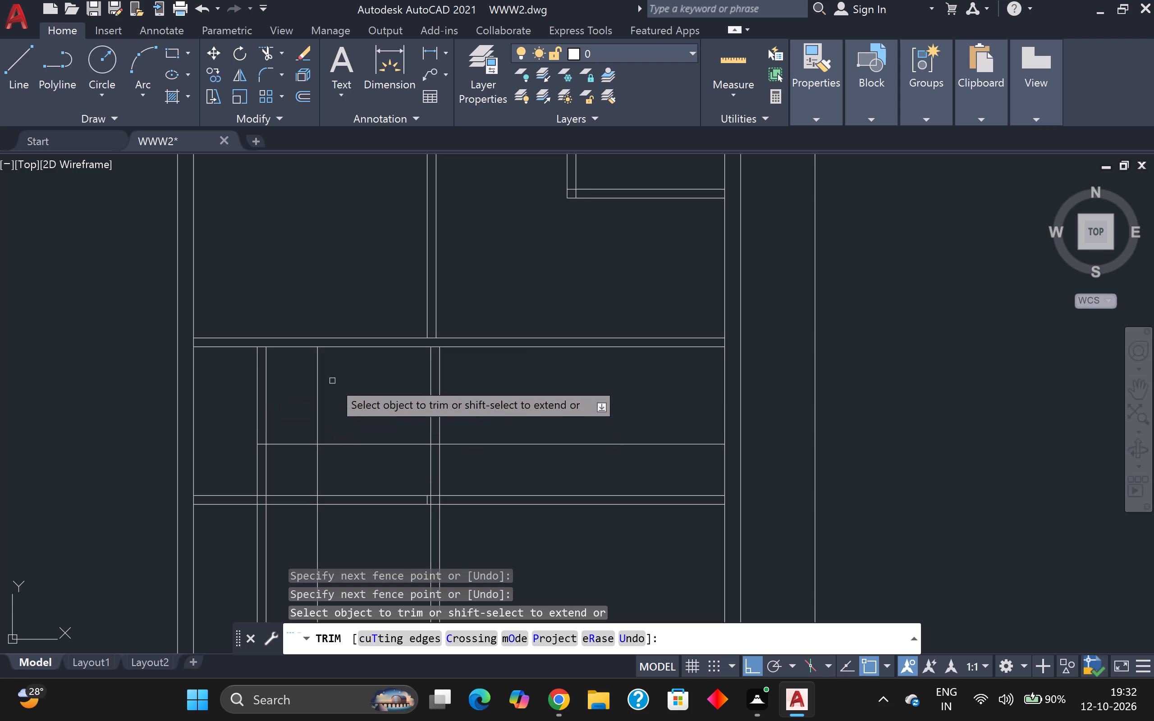
left_click_drag(304, 441, 312, 456)
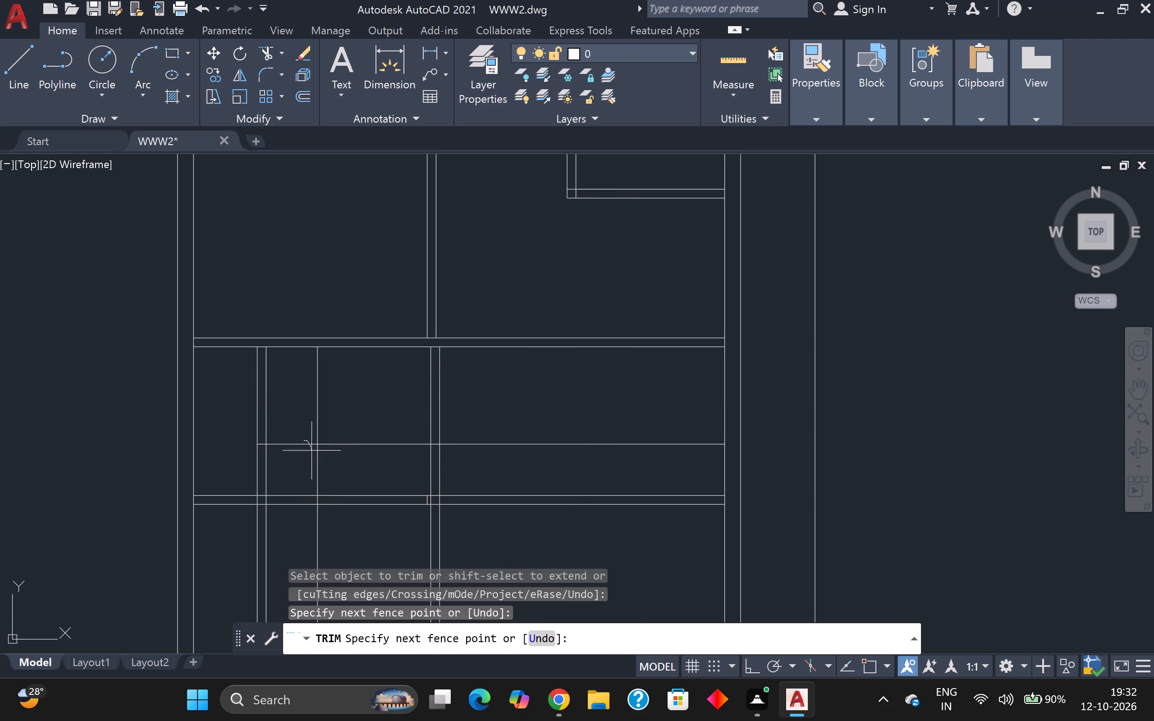
left_click_drag(312, 456, 330, 479)
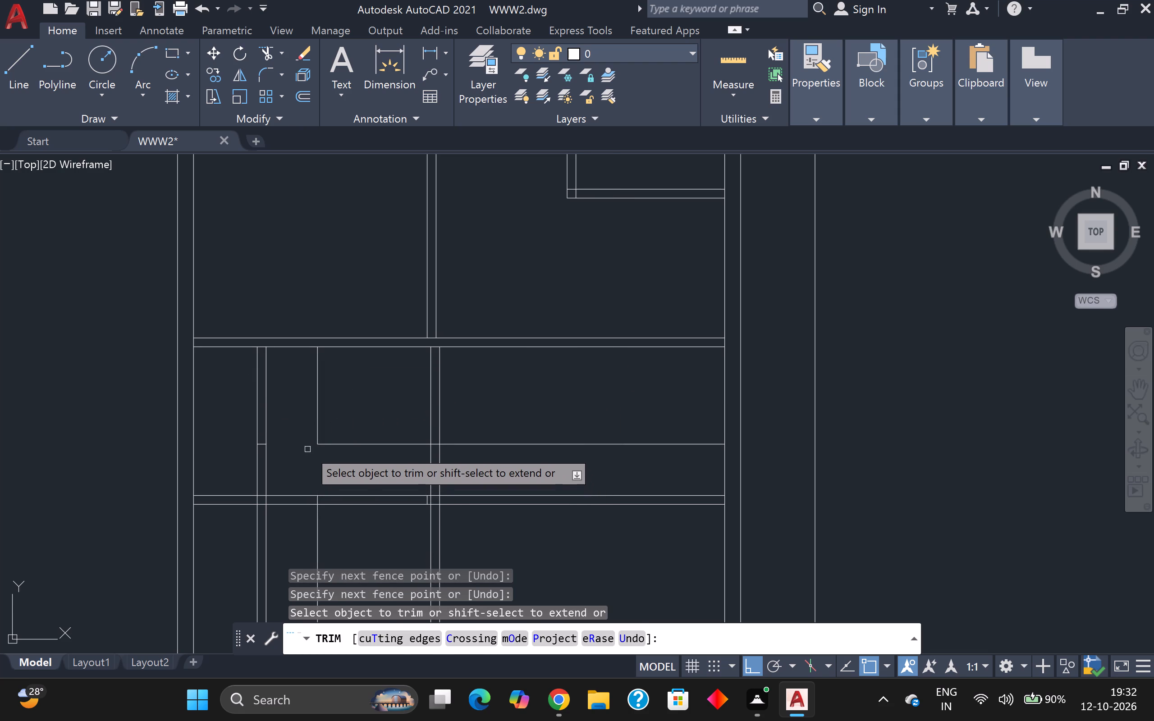
scroll(305, 447, "down", 2)
scroll(302, 425, "up", 2)
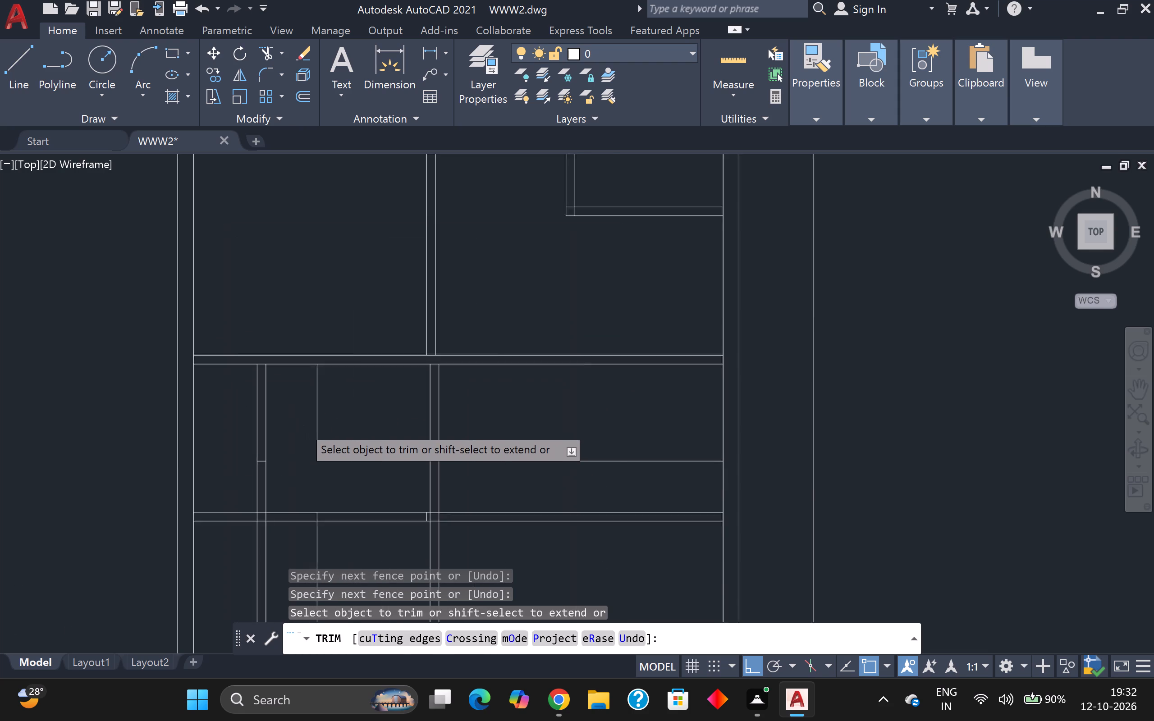
scroll(302, 425, "up", 1)
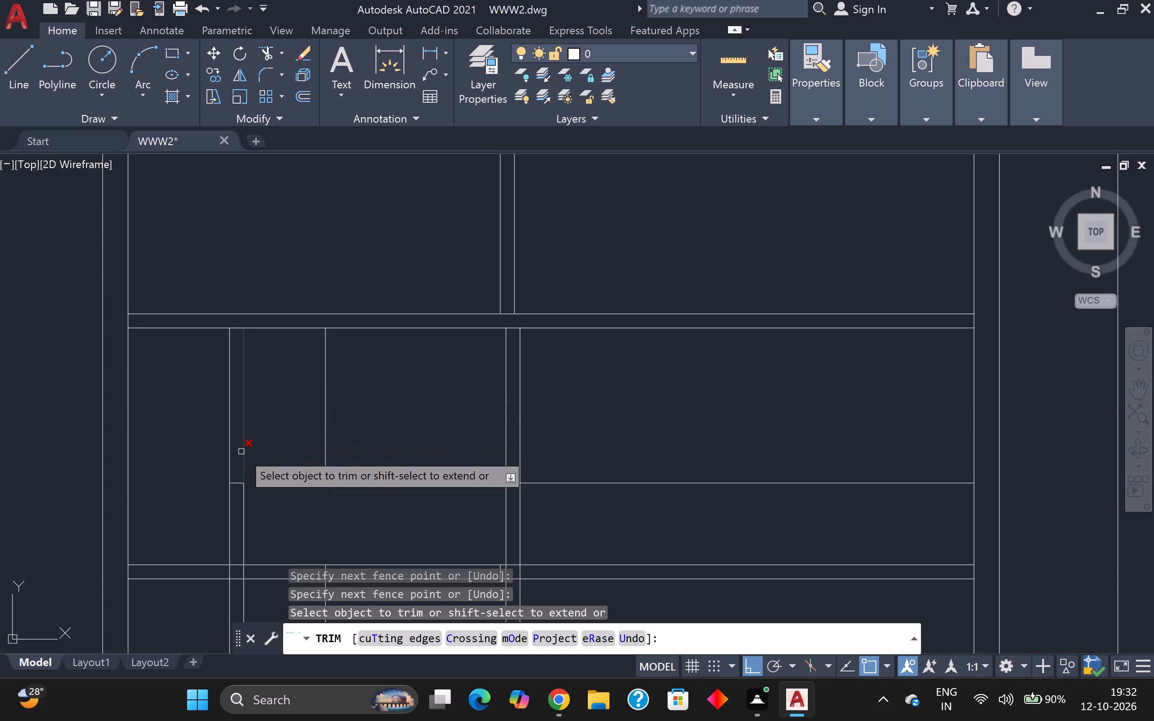
key("Escape")
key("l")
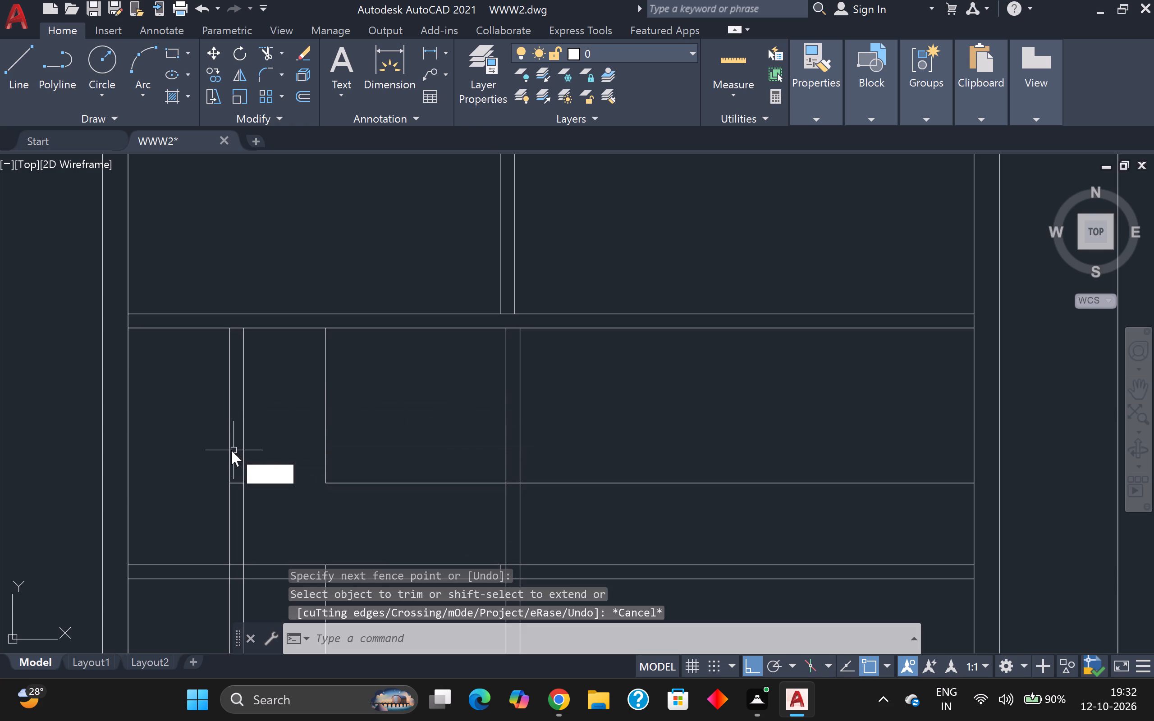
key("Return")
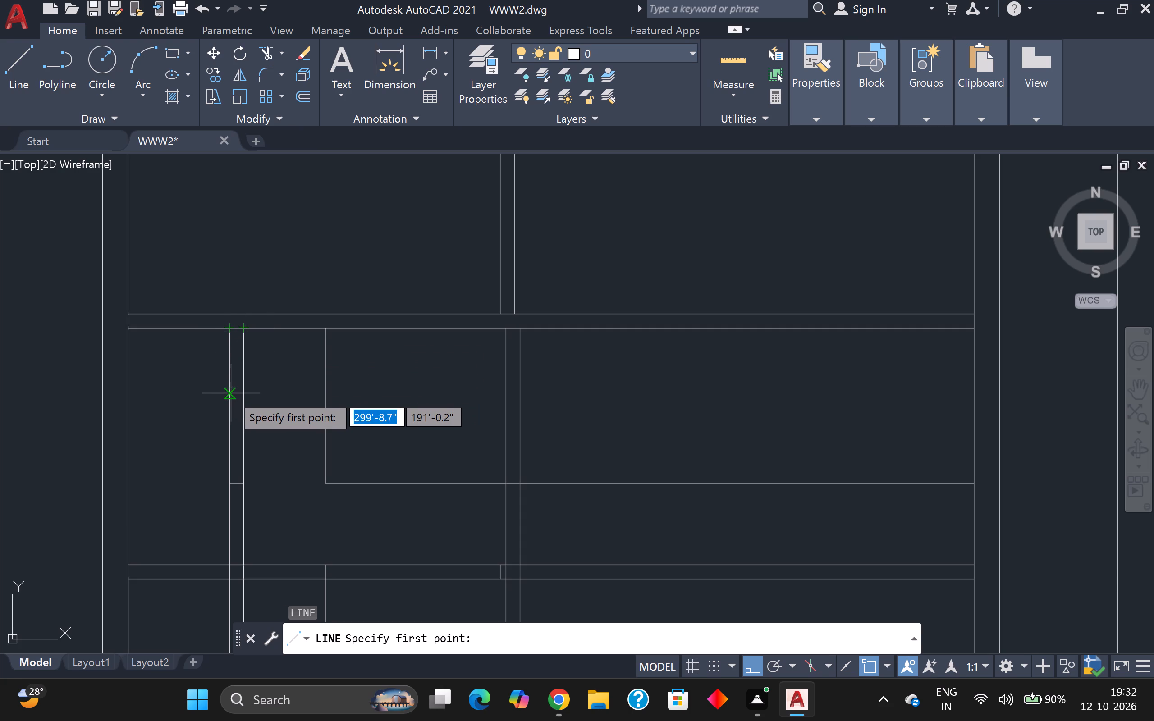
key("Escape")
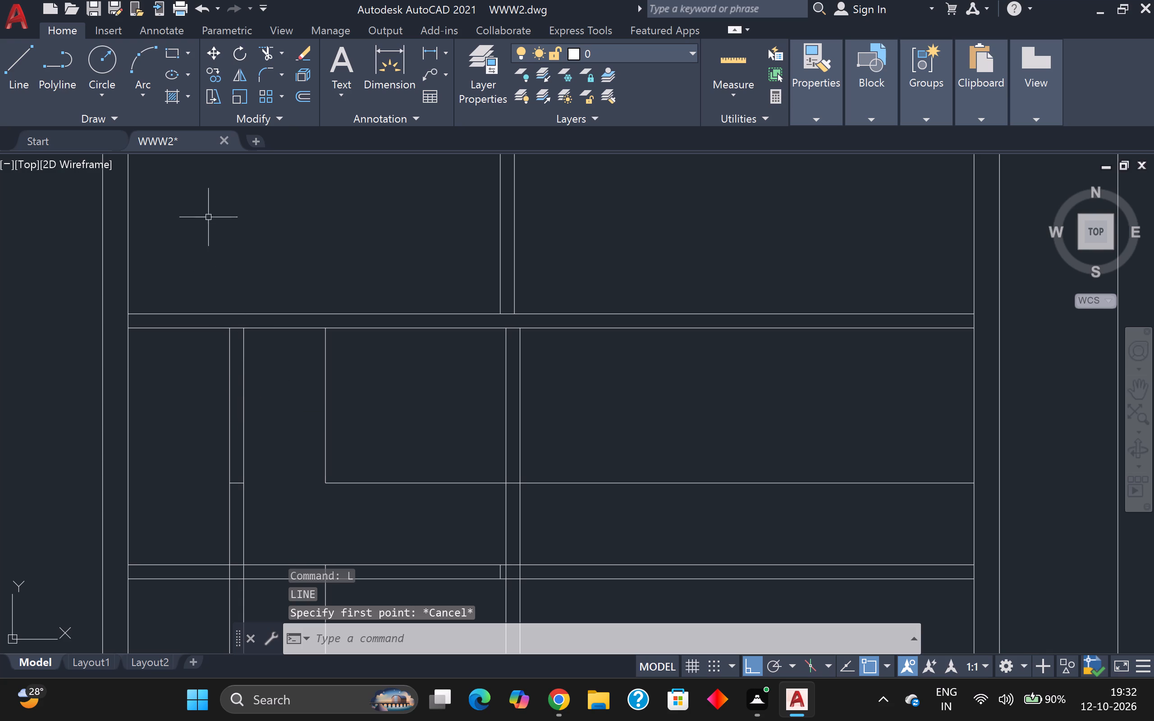
Draw a line 2'5" down the left vertical partition's left edge from the upper horizontal partition, continuing across to its right edge.
key("l")
key("Return")
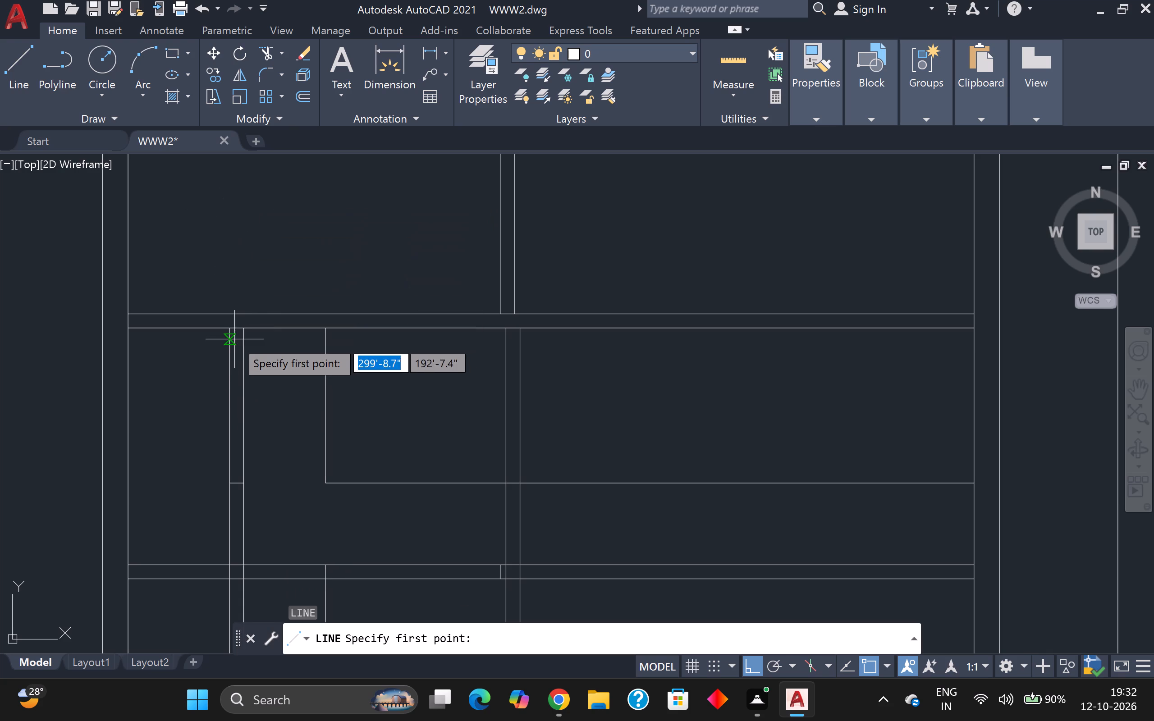
left_click(229, 329)
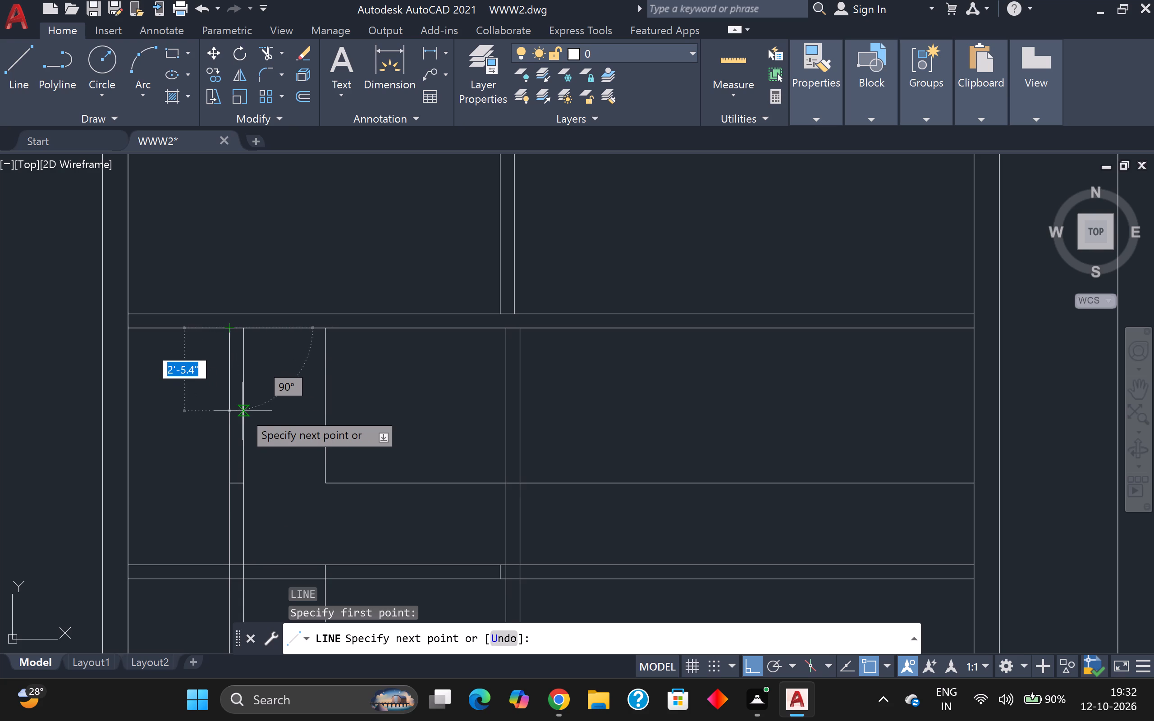
key("2")
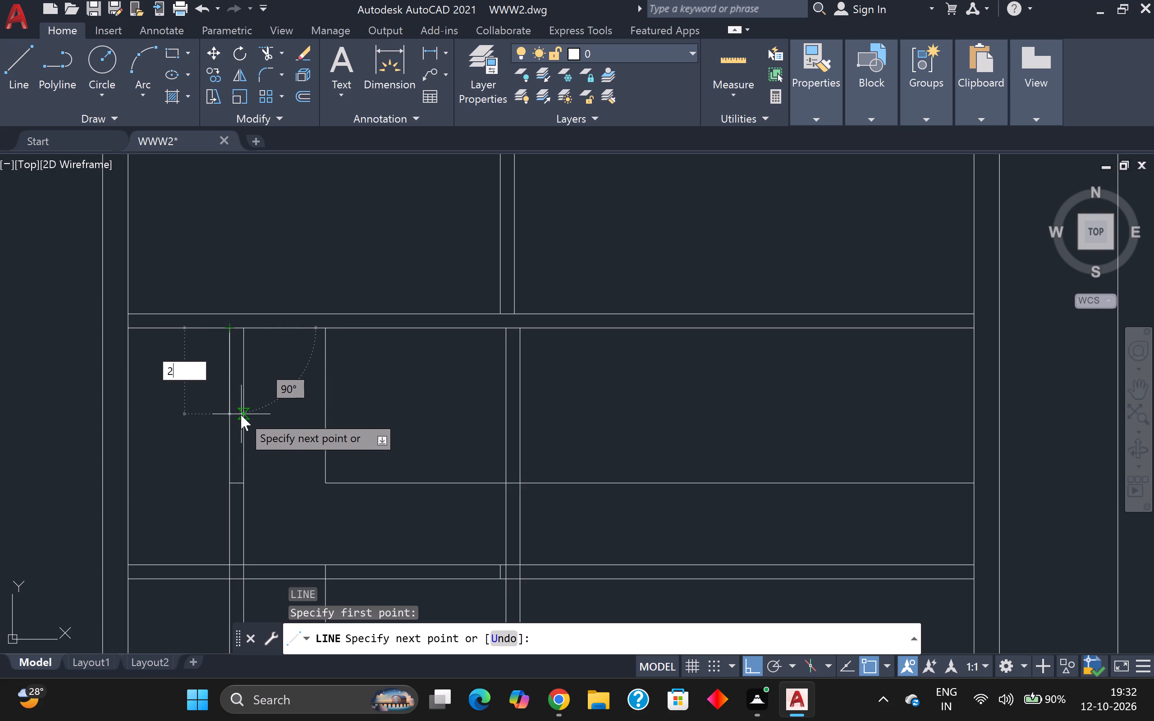
key("apostrophe")
key("5")
key("Return")
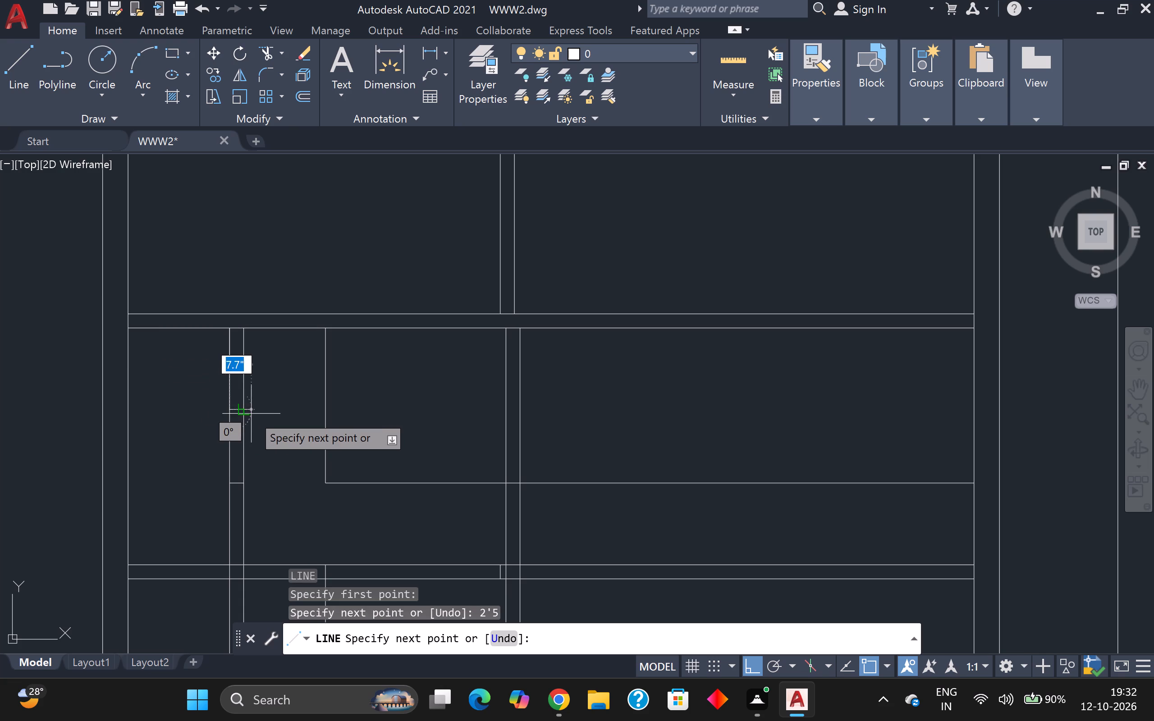
scroll(246, 413, "up", 1)
left_click(246, 412)
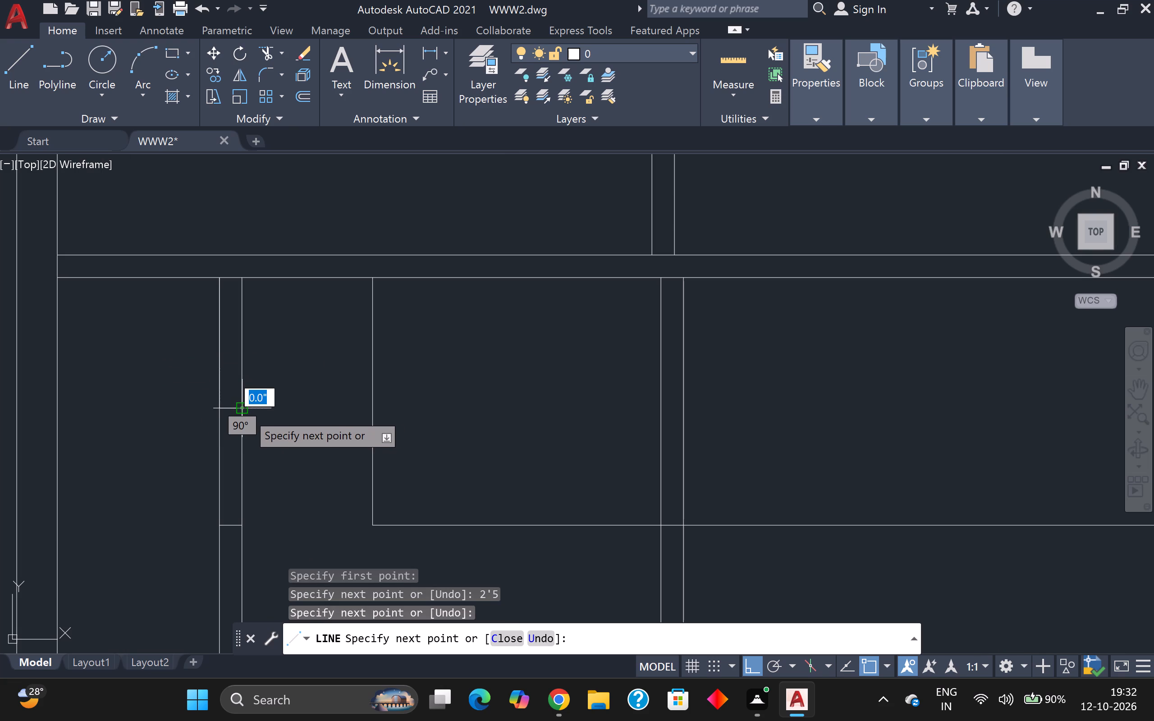
key("Escape")
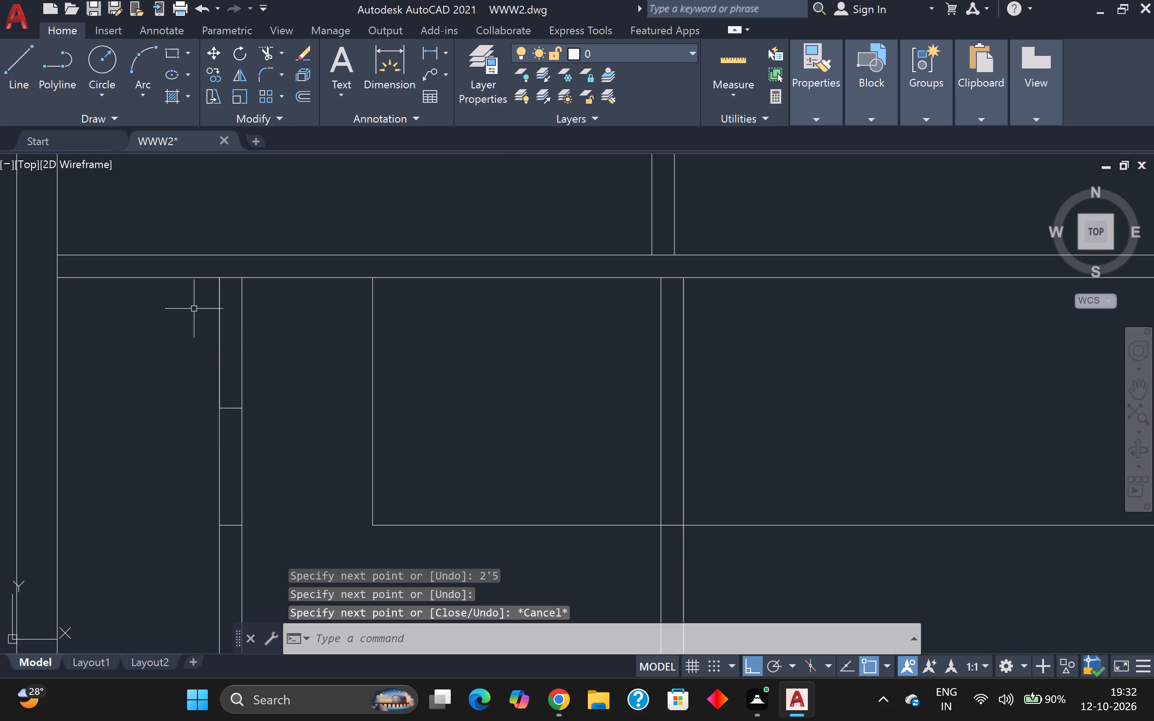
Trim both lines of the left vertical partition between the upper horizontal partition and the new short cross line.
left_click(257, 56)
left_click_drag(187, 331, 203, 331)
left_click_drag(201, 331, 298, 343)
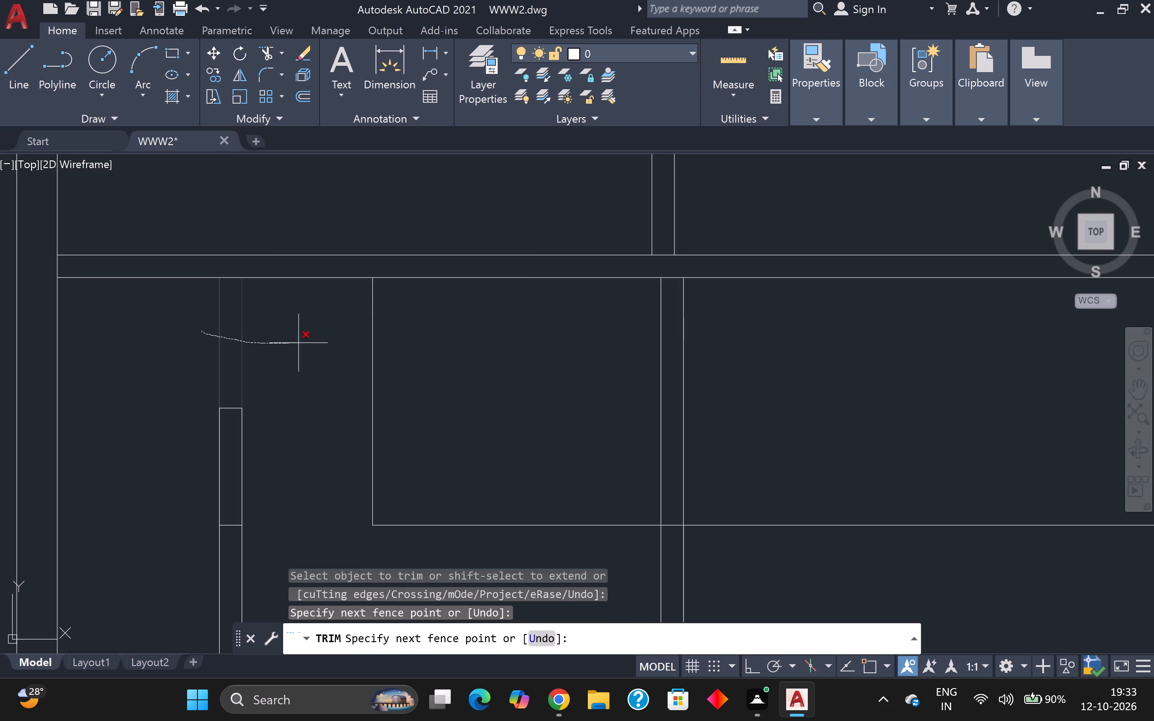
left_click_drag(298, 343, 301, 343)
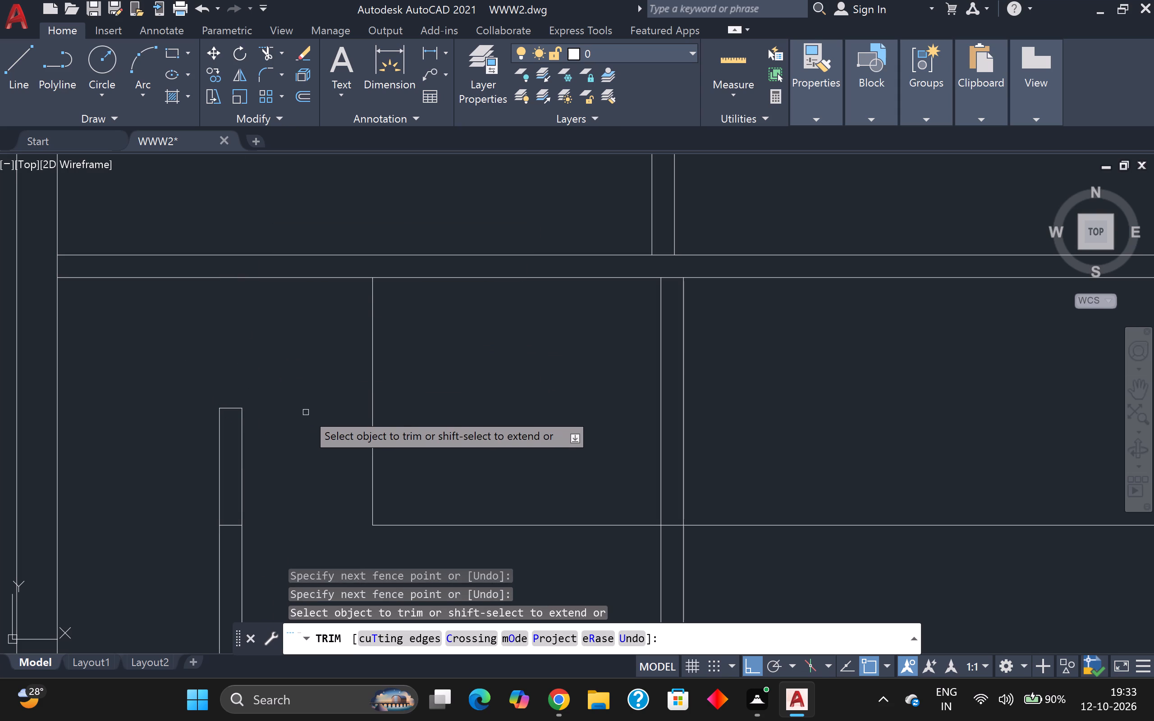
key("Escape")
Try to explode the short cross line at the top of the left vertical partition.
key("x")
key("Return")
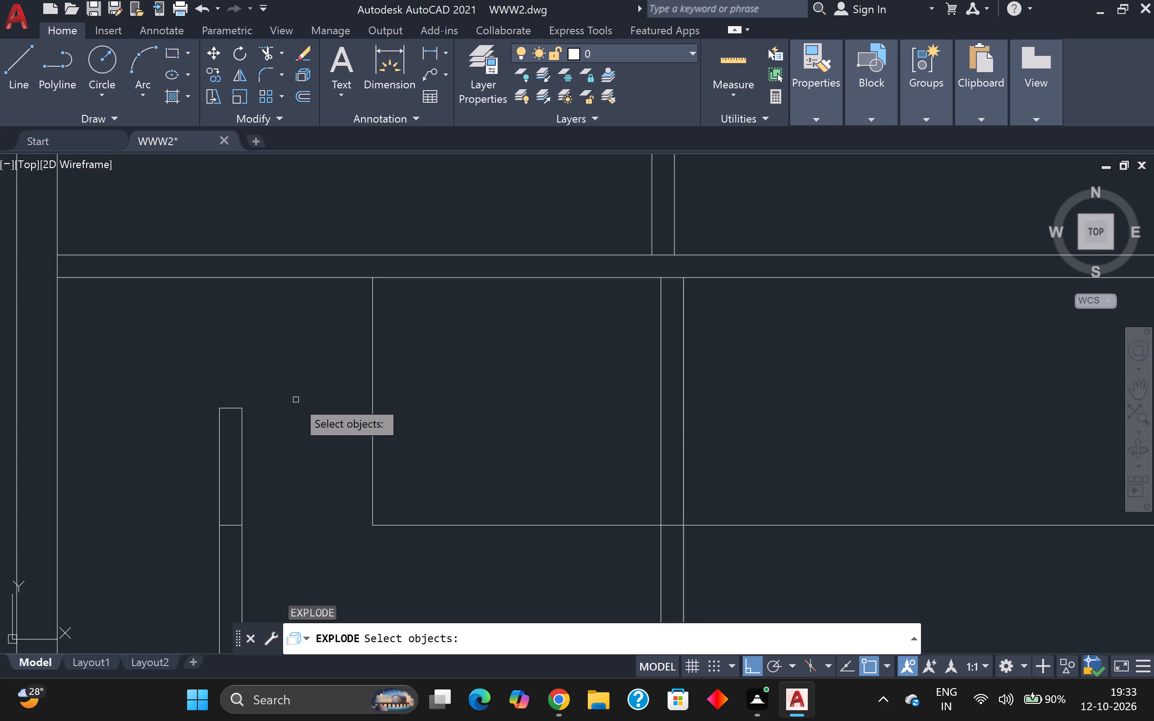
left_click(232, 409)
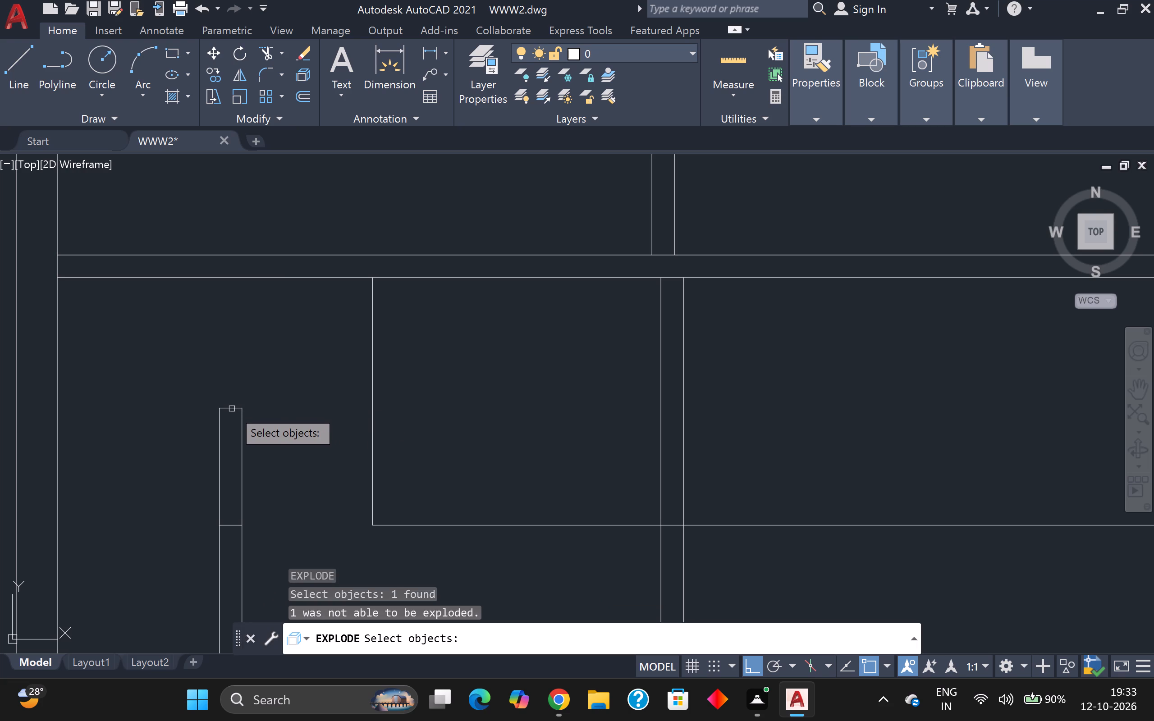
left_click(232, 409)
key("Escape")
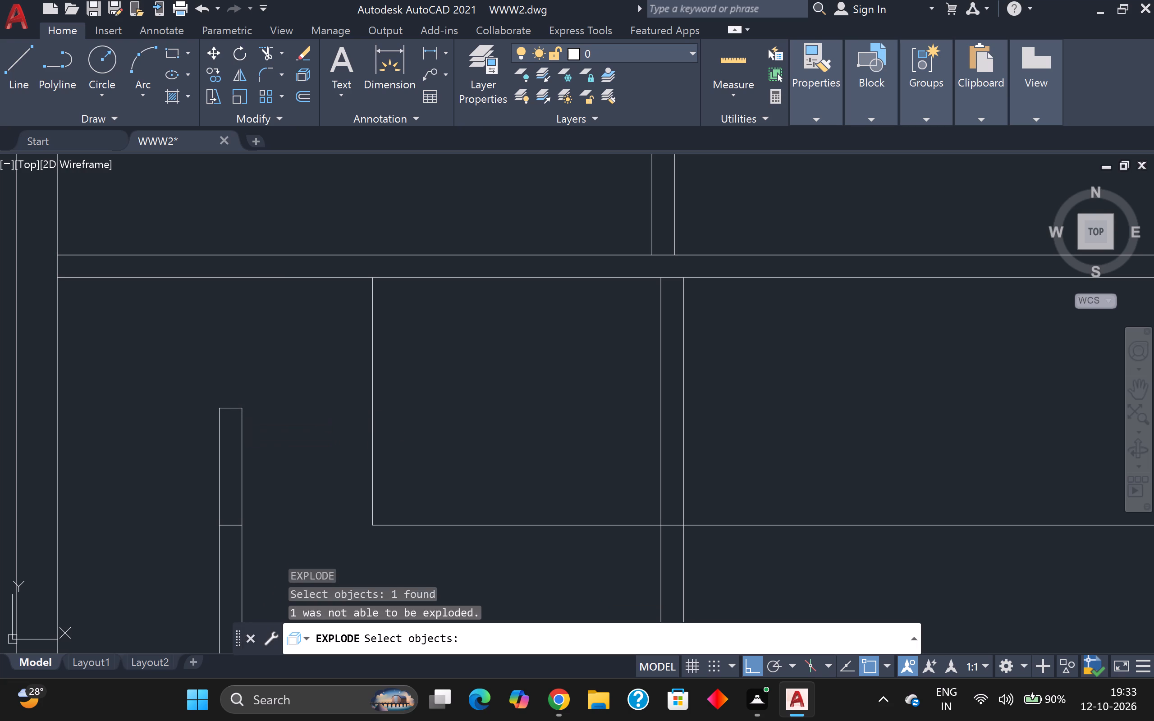
Extend the short cross line on the left vertical partition rightward to the vertical offset line.
left_click(261, 53)
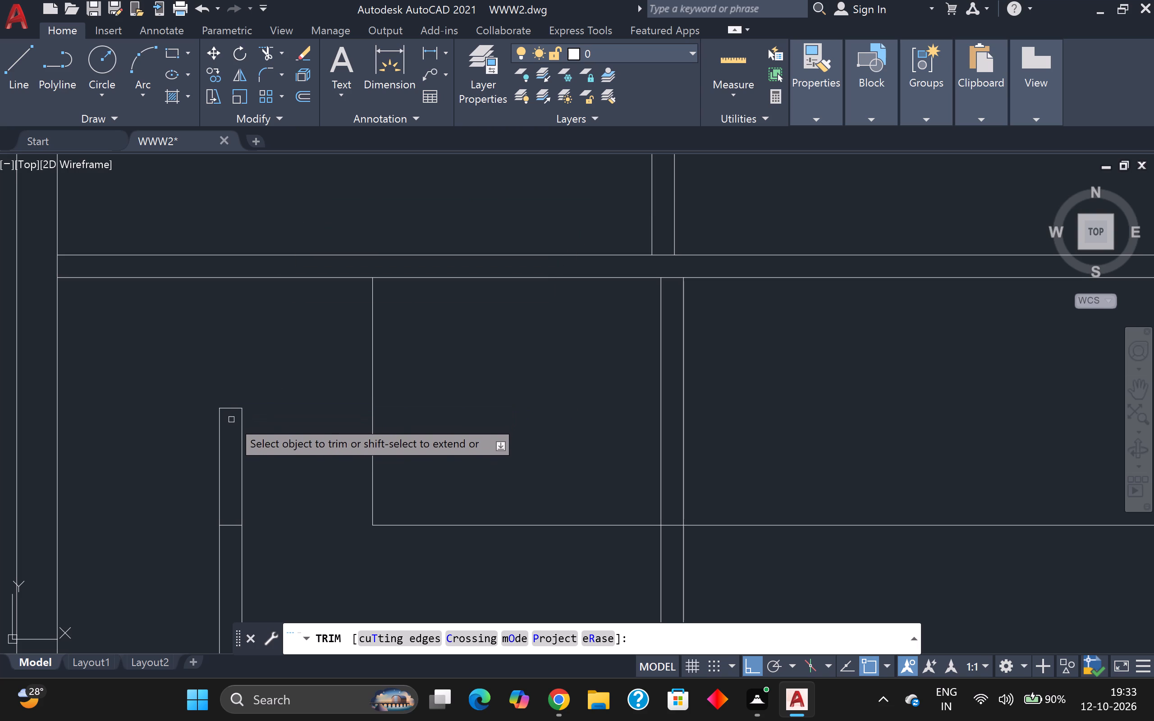
left_click(235, 407, "shift")
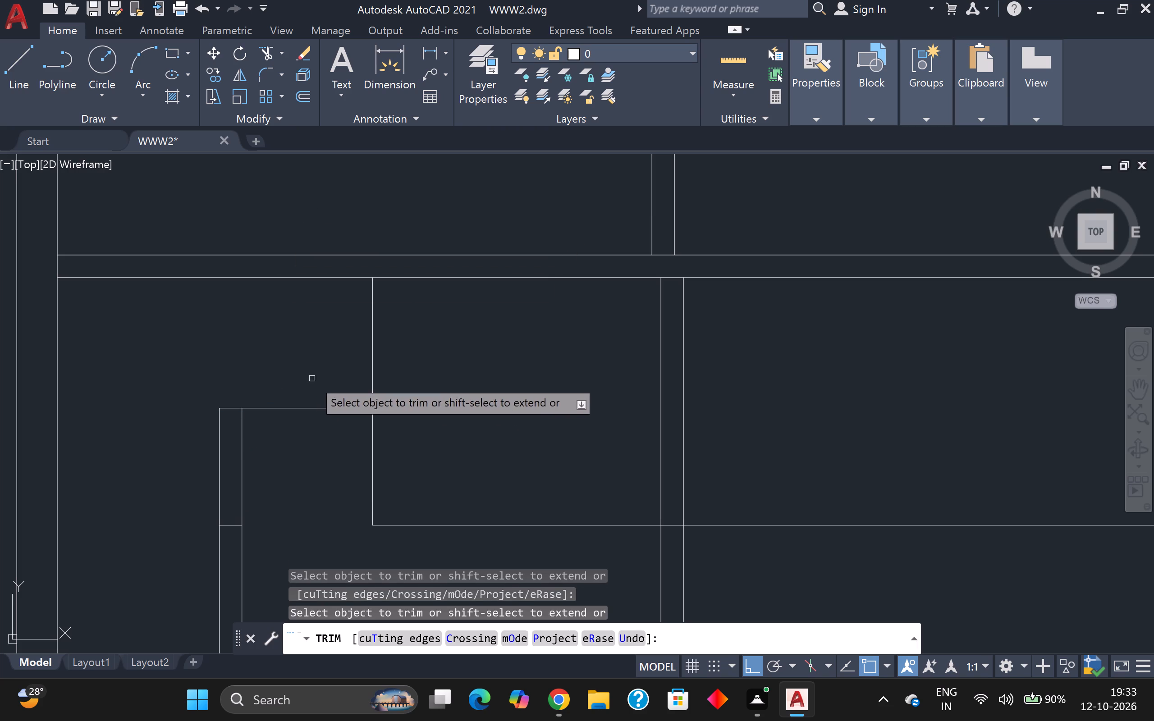
key("Escape")
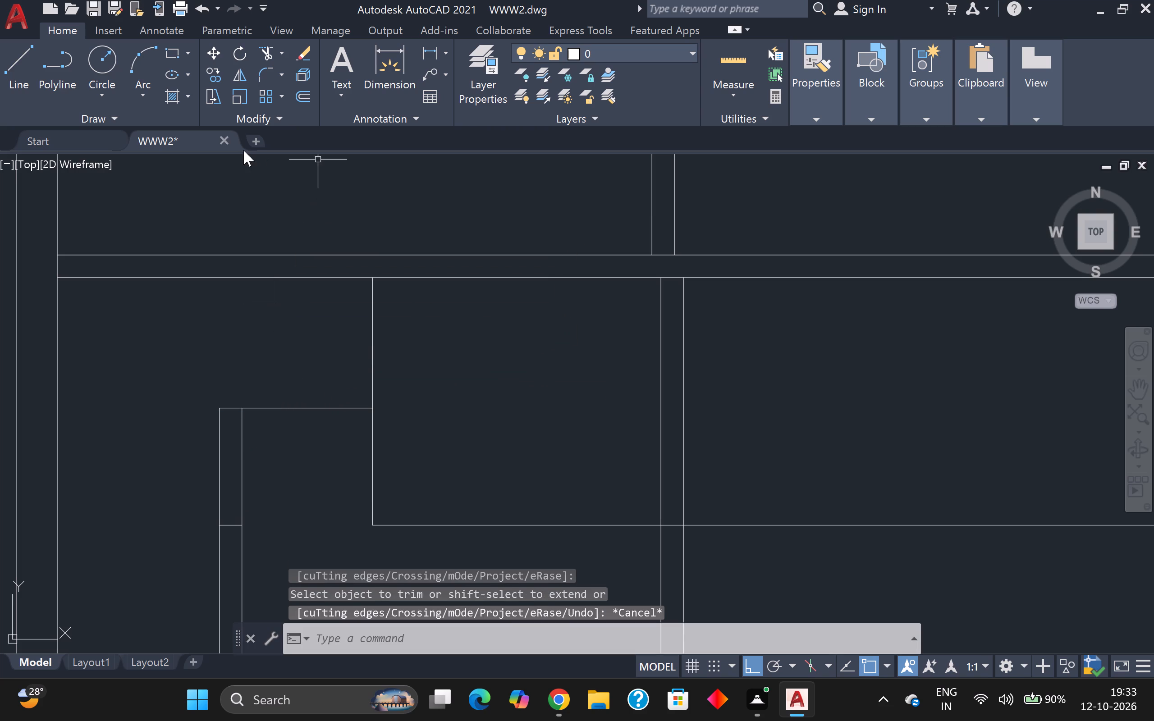
Trim the vertical offset line between the upper horizontal partition and the extended cross line.
left_click(266, 43)
left_click(322, 351)
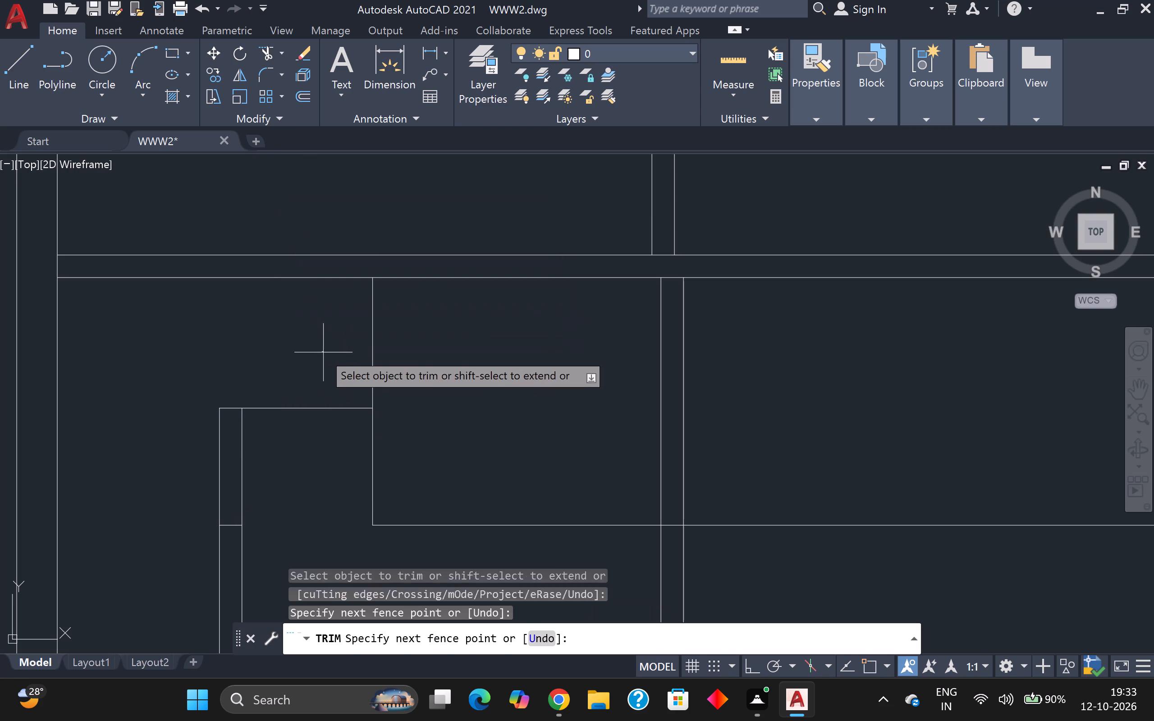
left_click(385, 356)
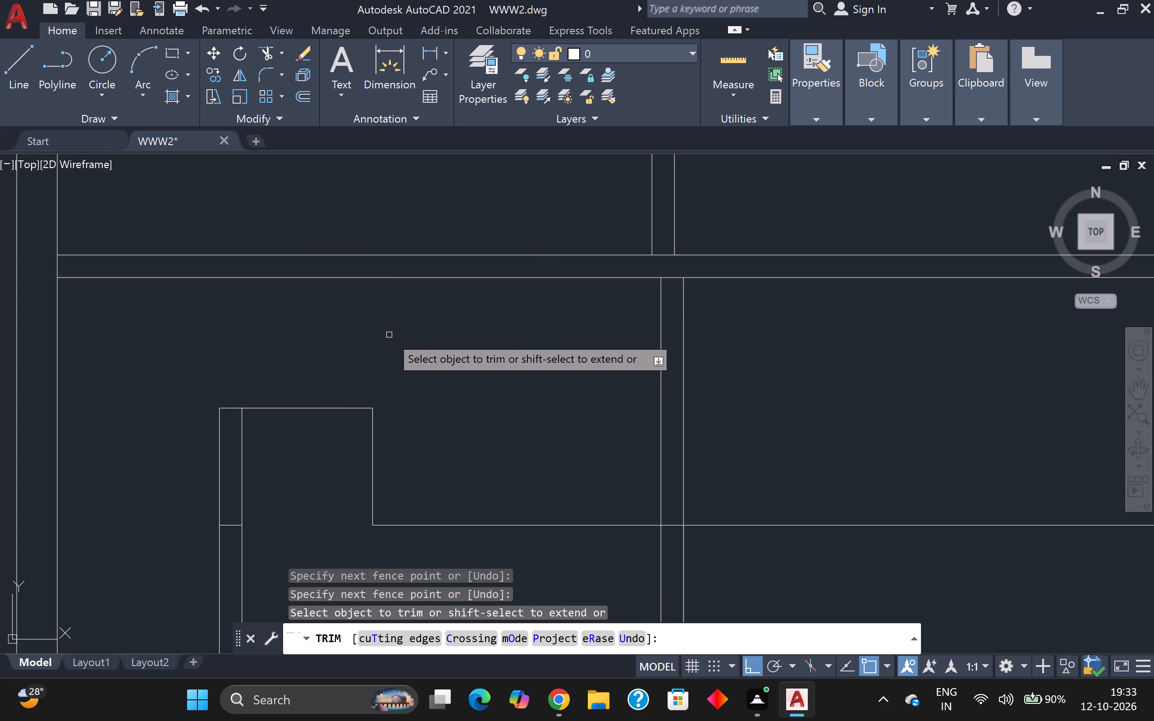
scroll(194, 280, "up", 1)
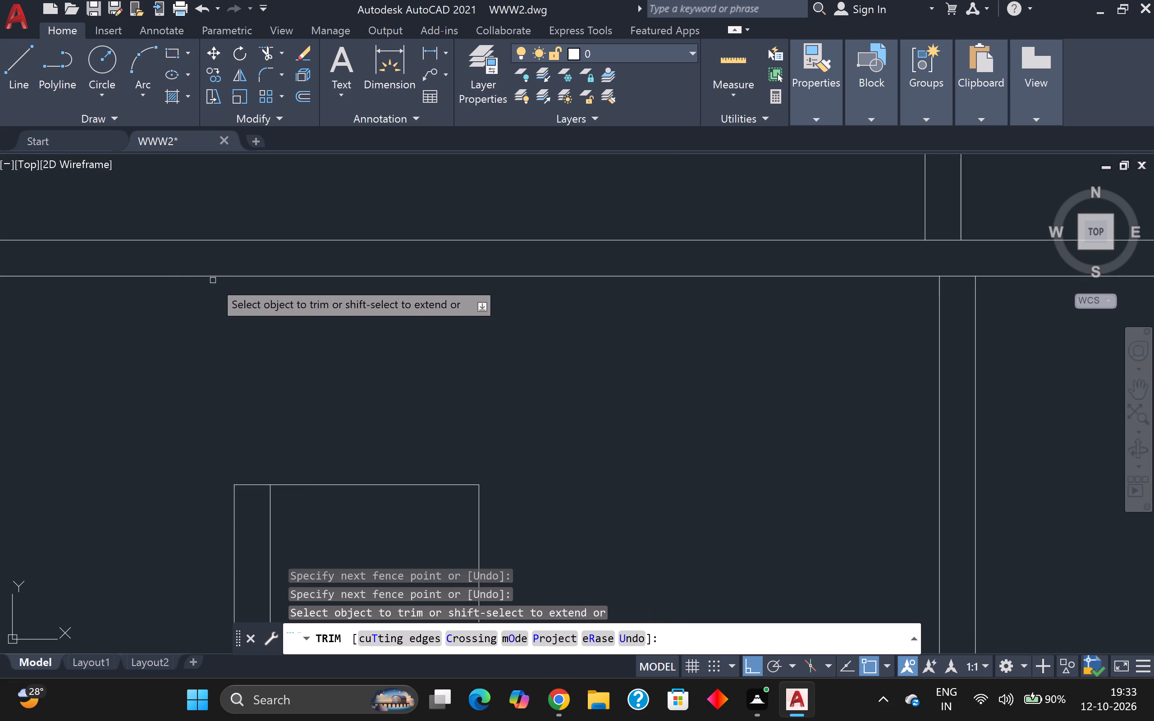
key("l")
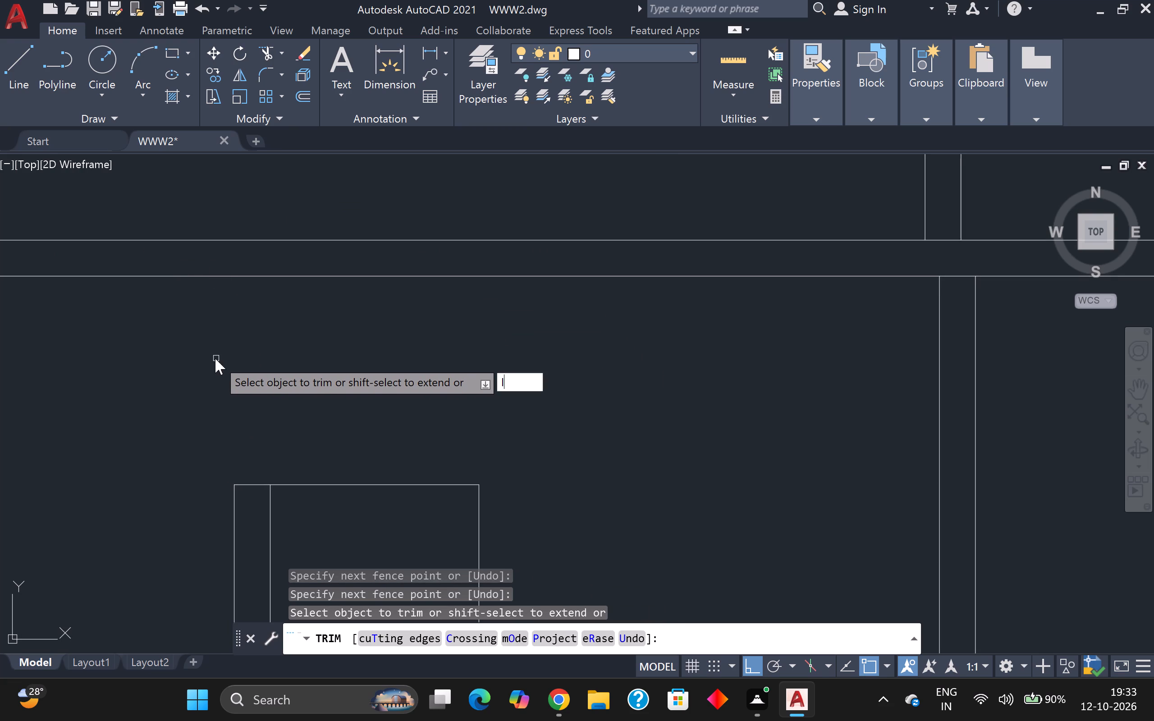
key("Return")
key("Escape")
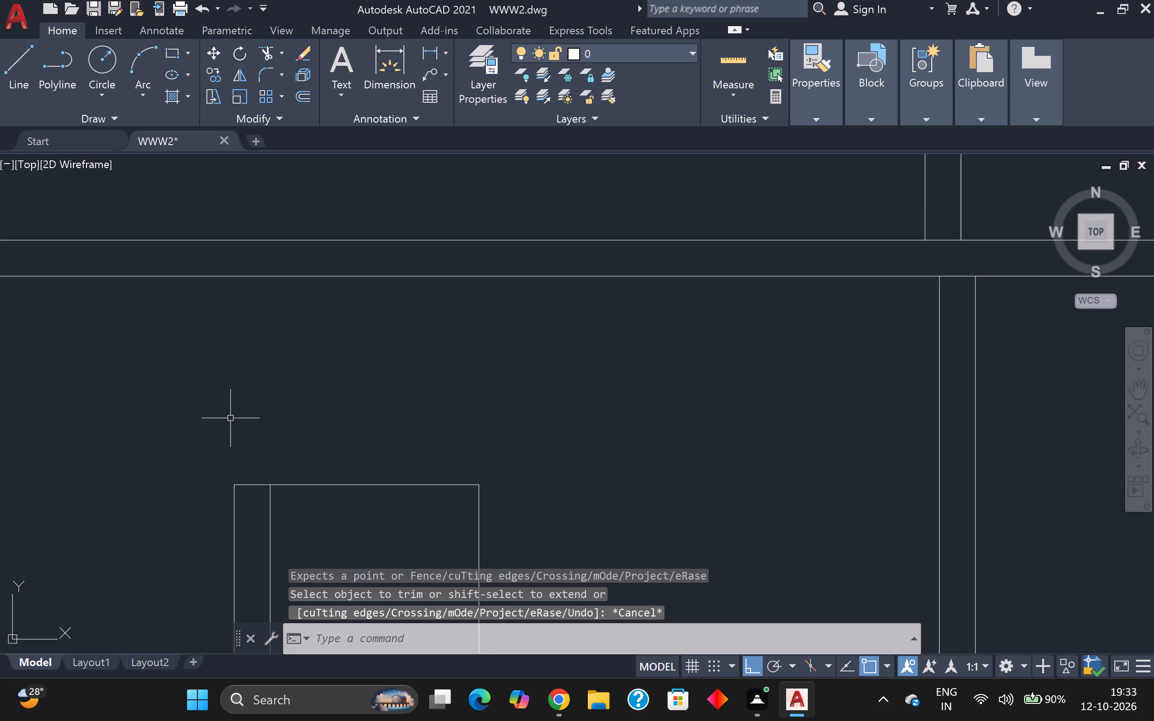
Extend both lines of the left vertical partition up to the underside of the upper horizontal partition.
key("space")
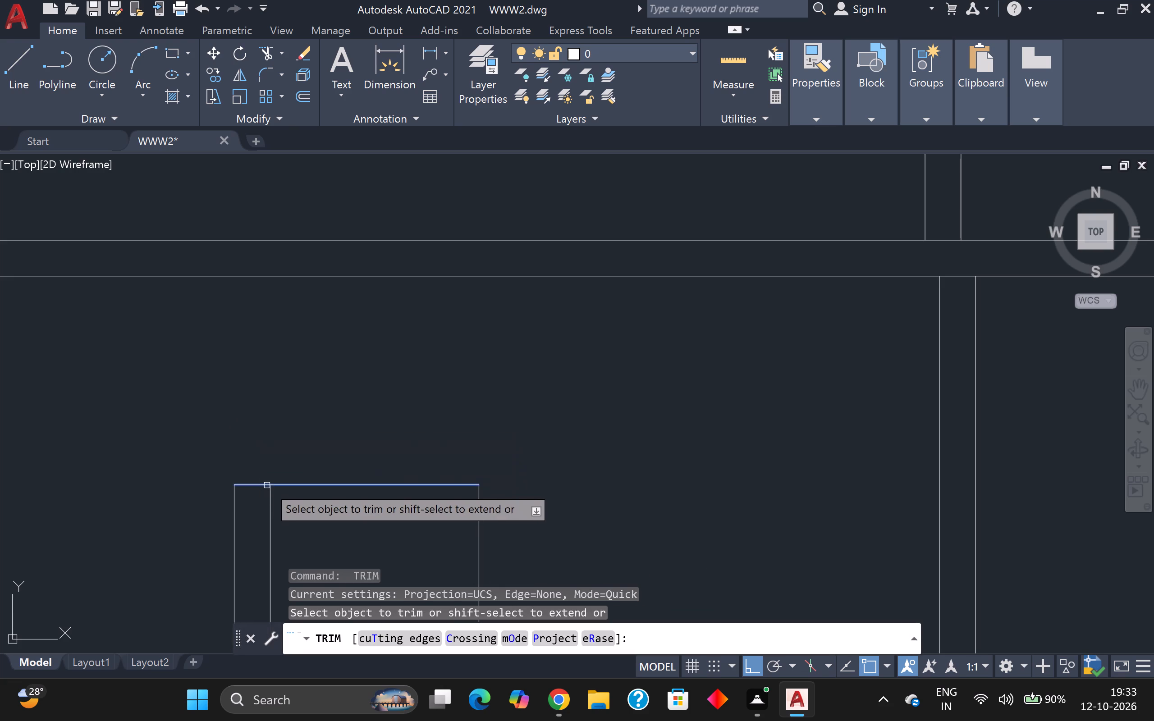
left_click(270, 494, "shift")
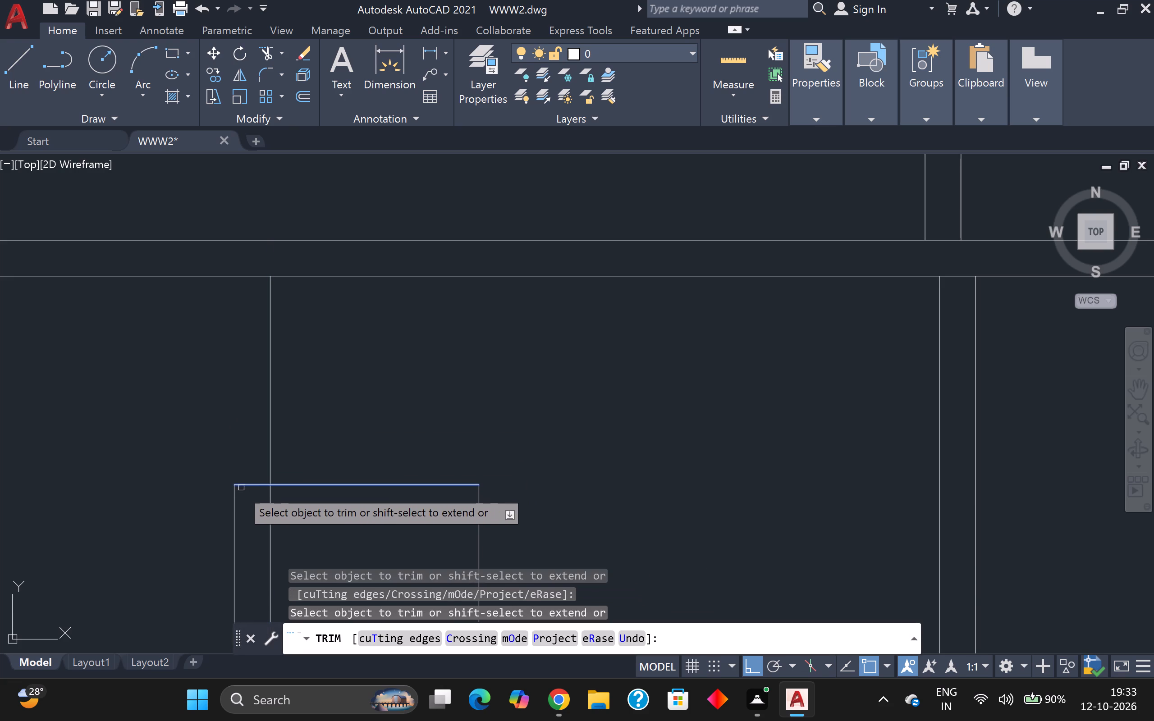
left_click(232, 500, "shift")
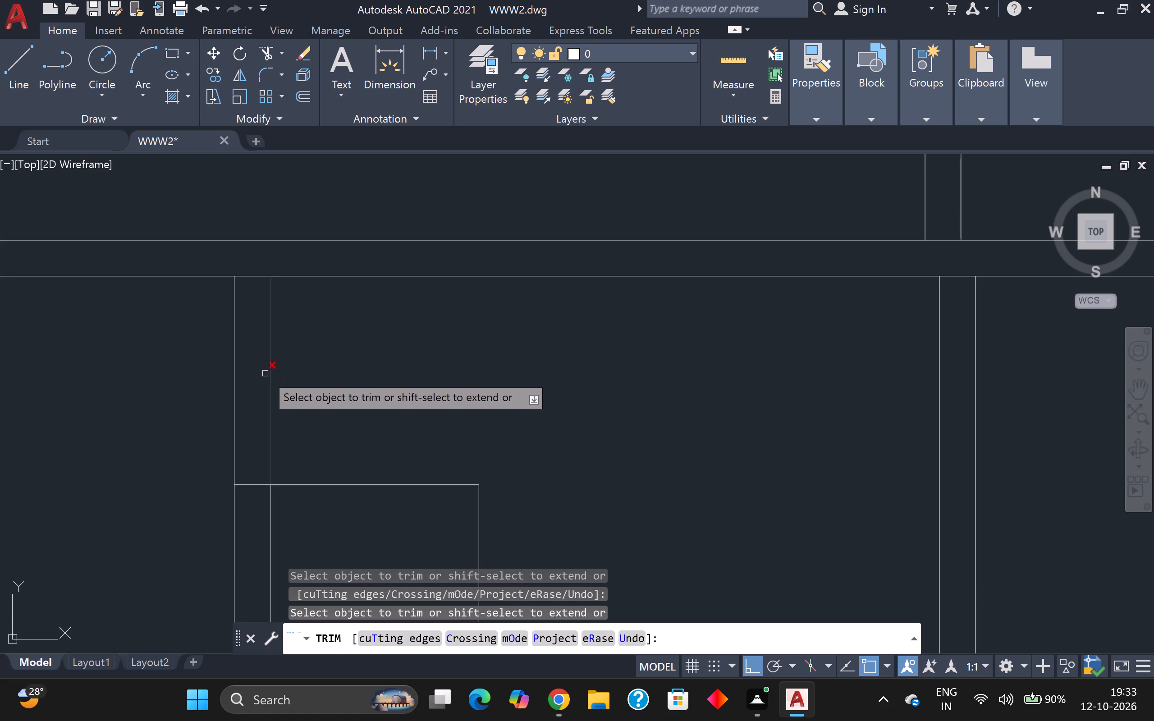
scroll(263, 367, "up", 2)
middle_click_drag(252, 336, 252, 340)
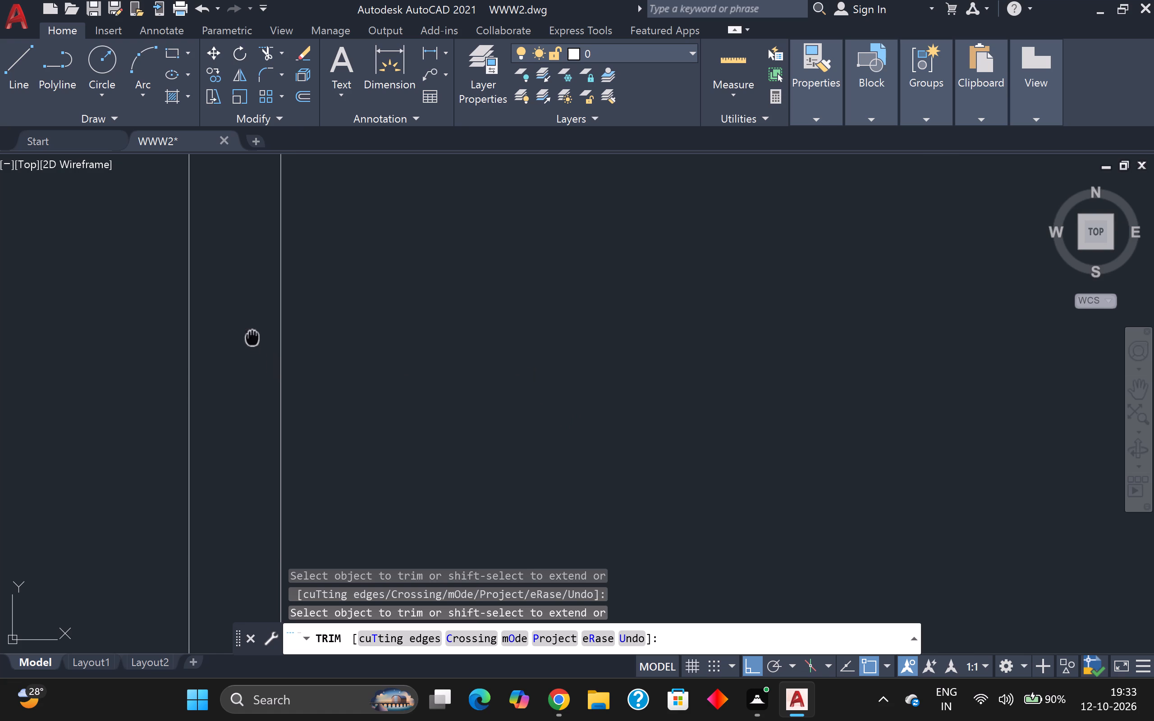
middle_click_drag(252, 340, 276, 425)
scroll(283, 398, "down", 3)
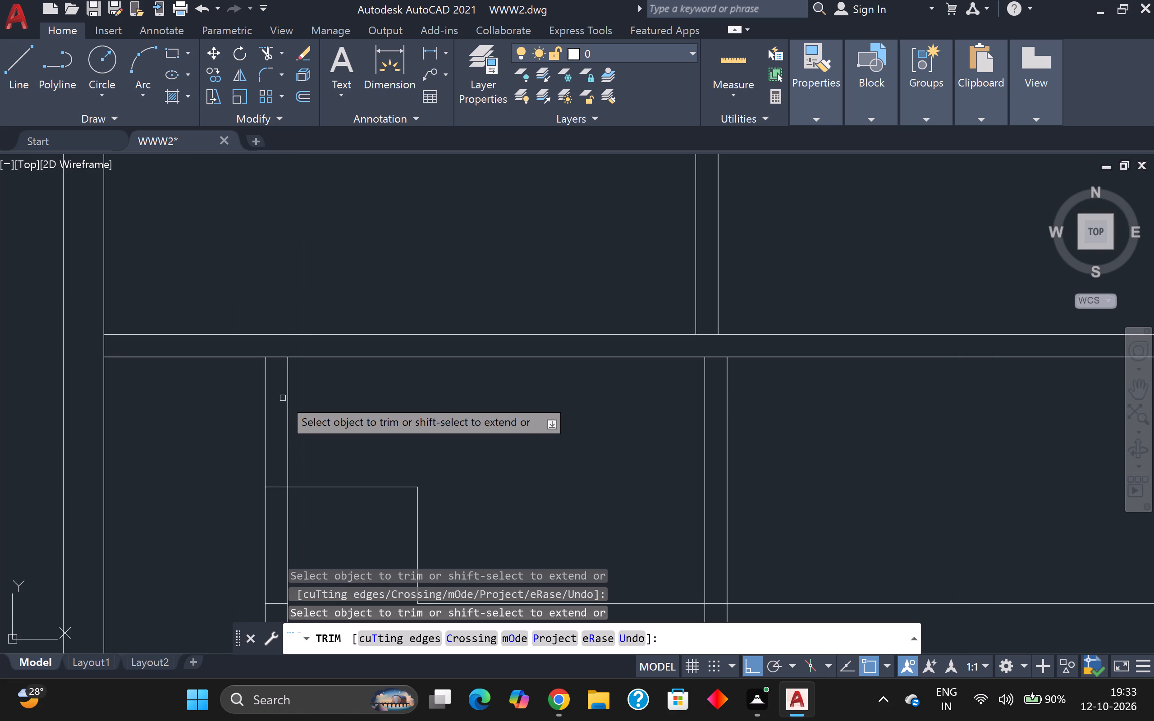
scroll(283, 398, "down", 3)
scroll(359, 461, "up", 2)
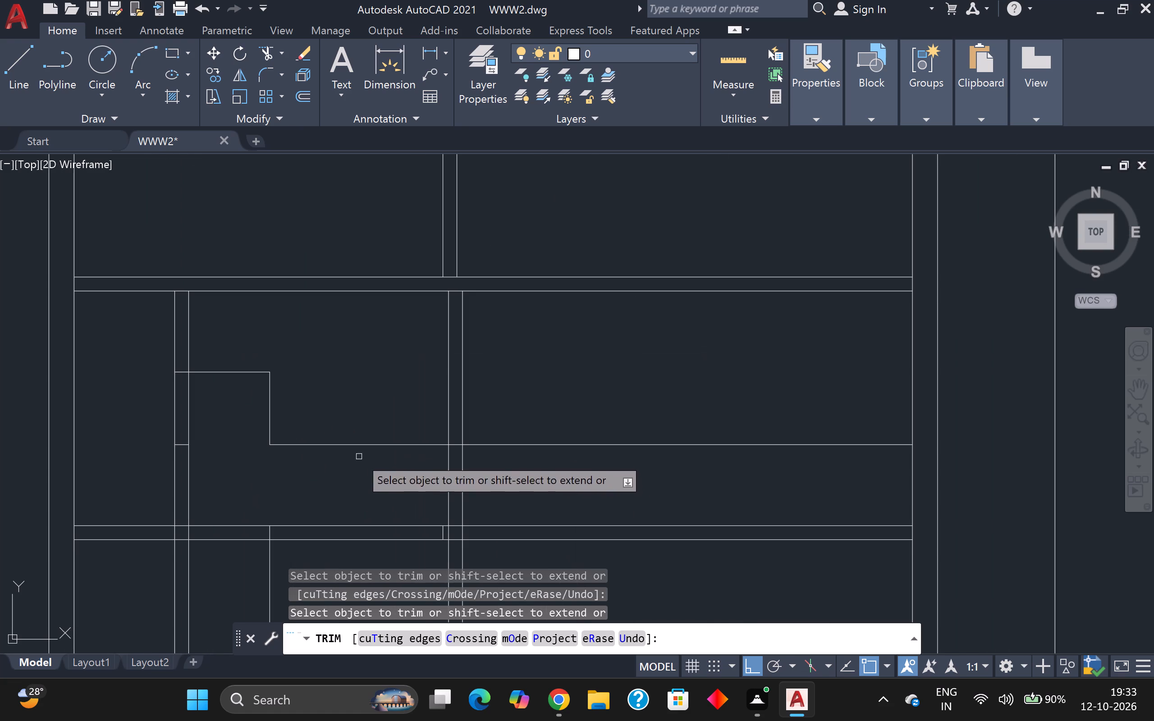
Trim the stepped outline's top horizontal line back to the left vertical partition, including its short piece between the two partition lines.
scroll(282, 390, "up", 1)
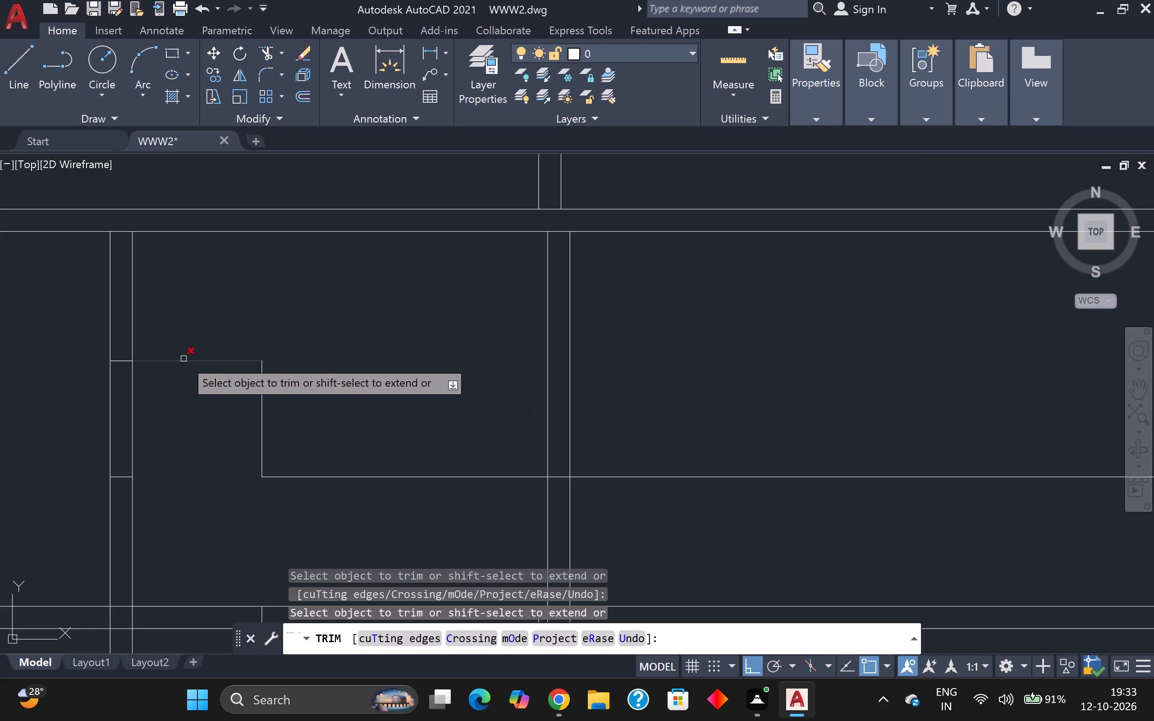
left_click(183, 357)
left_click(178, 385)
scroll(124, 360, "up", 2)
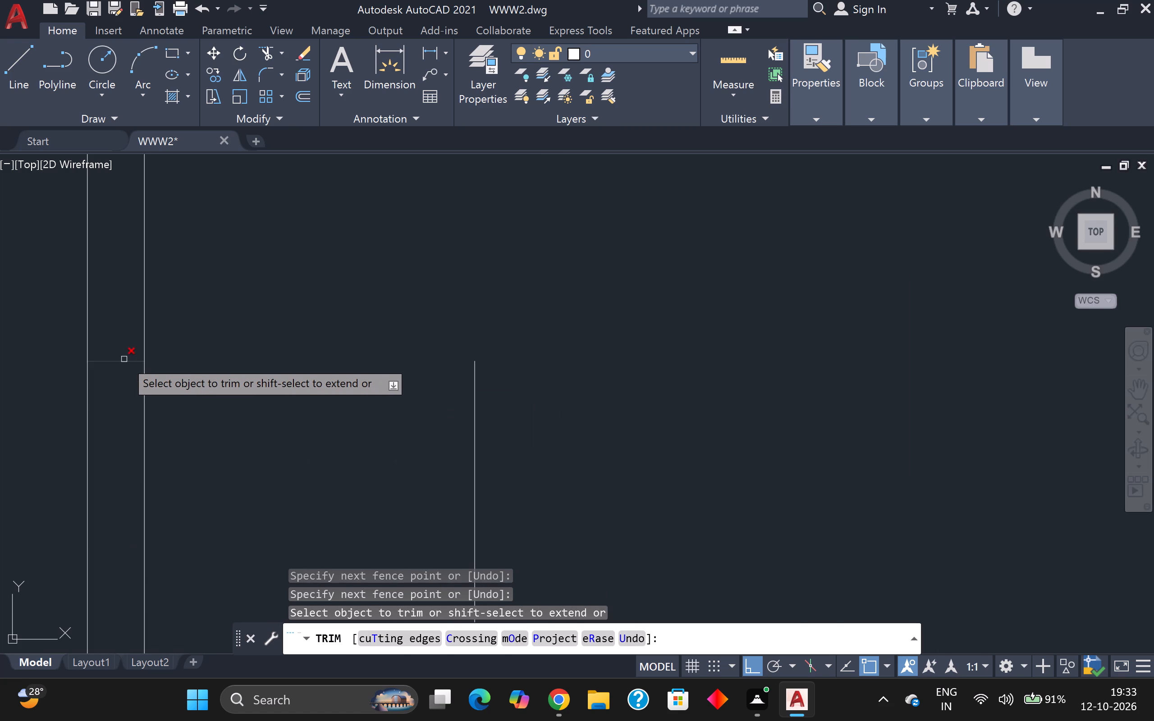
left_click(124, 357)
left_click(124, 369)
middle_click_drag(205, 324, 229, 432)
scroll(205, 326, "down", 1)
scroll(229, 432, "up", 1)
scroll(188, 335, "down", 2)
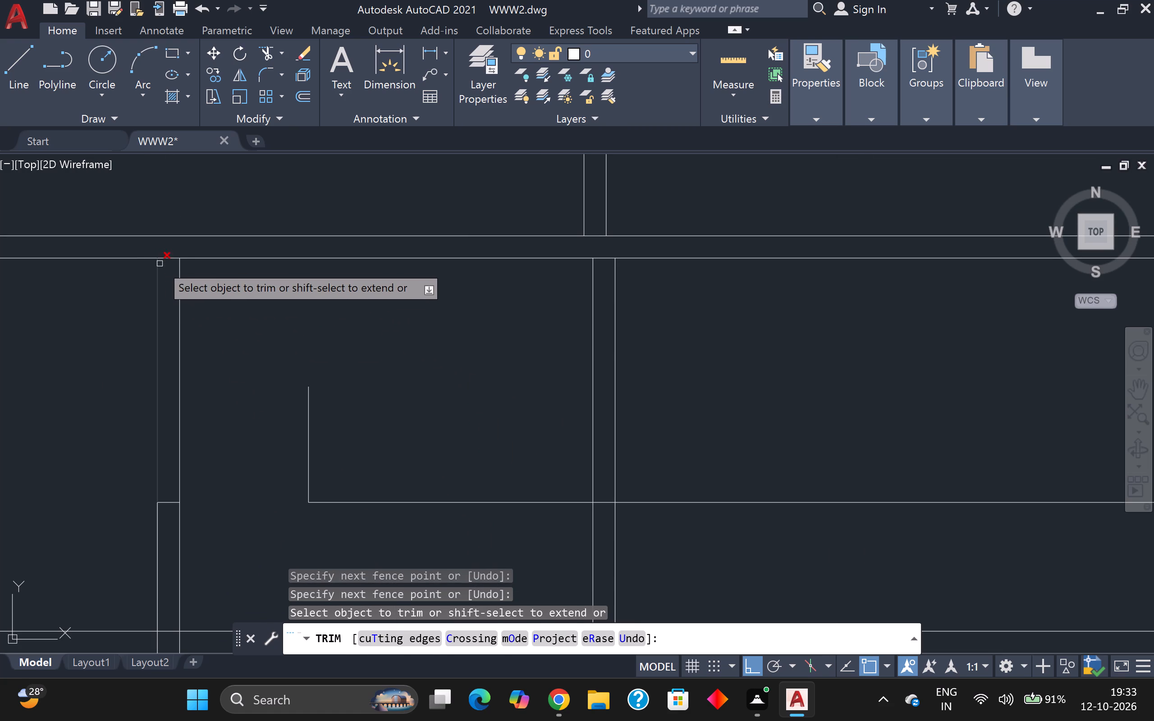
key("Escape")
key("o")
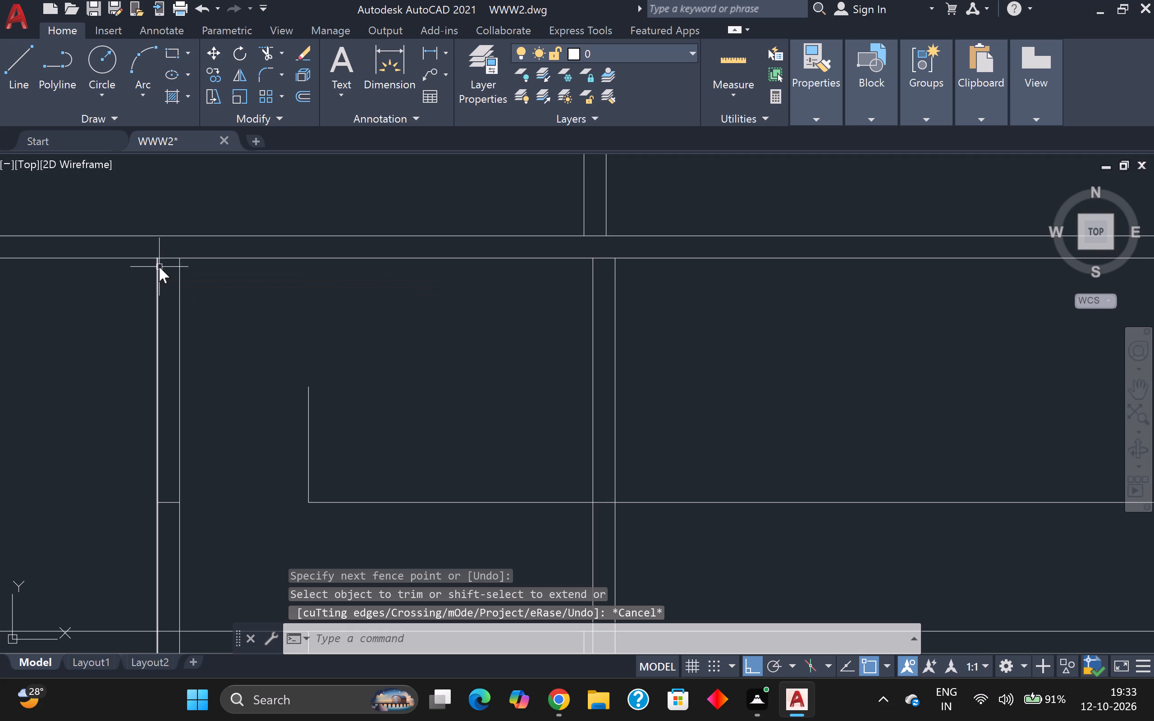
key("Escape")
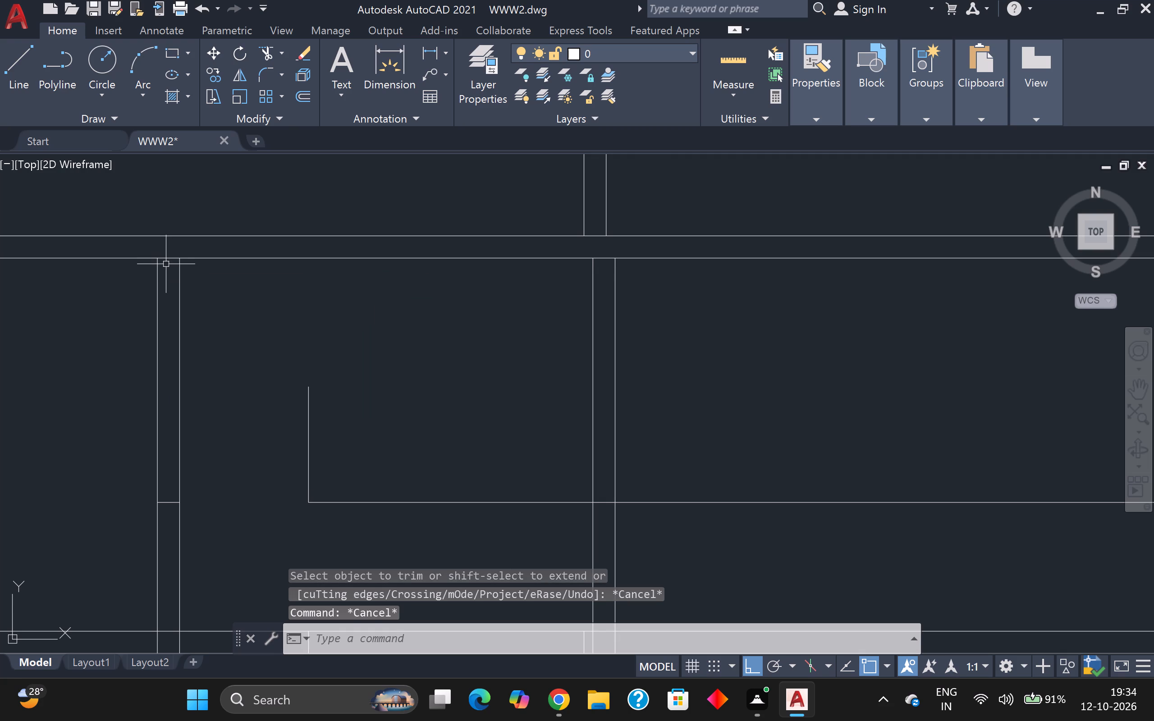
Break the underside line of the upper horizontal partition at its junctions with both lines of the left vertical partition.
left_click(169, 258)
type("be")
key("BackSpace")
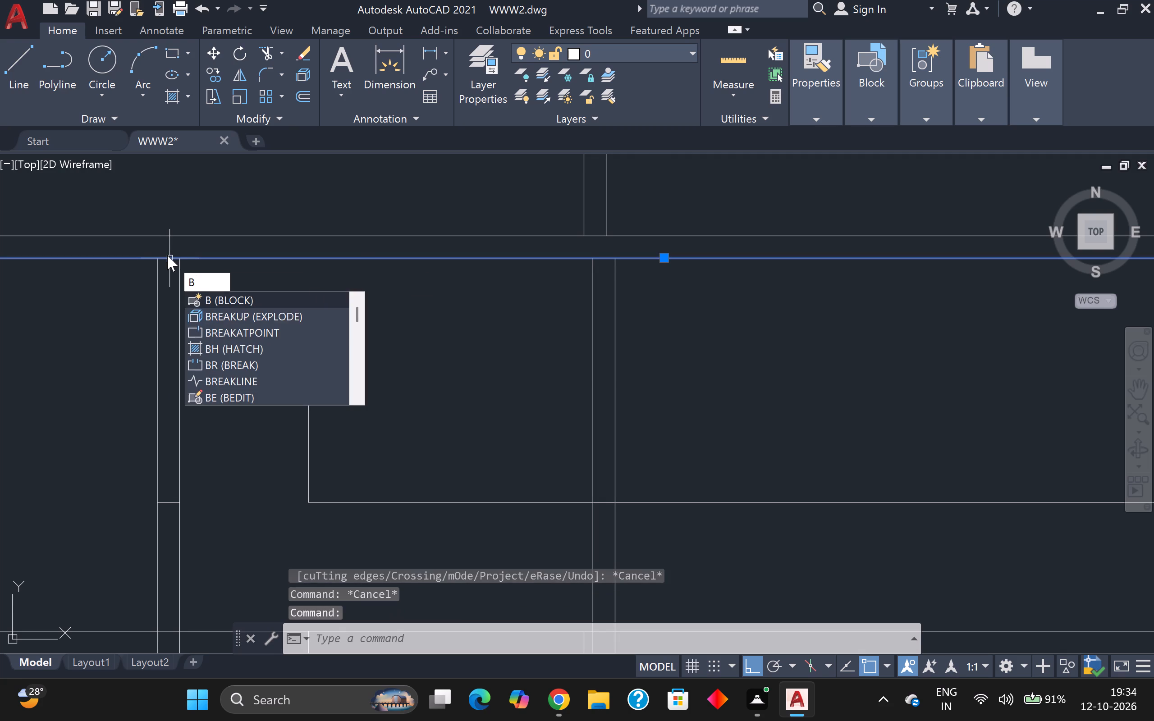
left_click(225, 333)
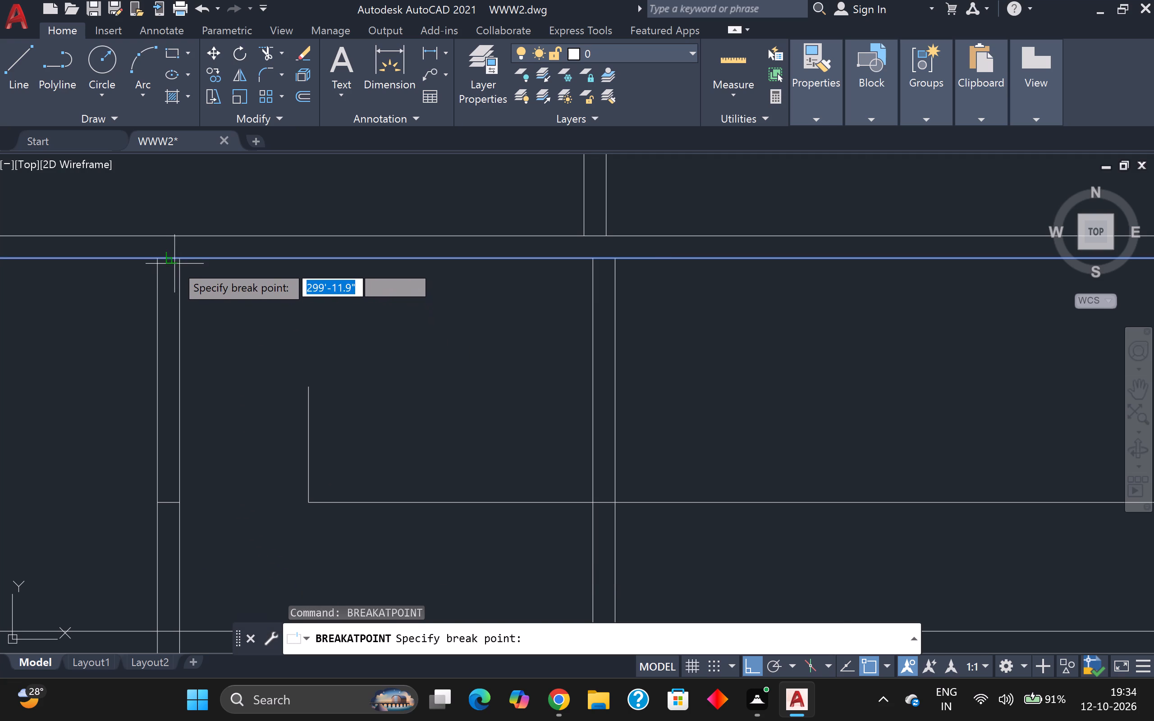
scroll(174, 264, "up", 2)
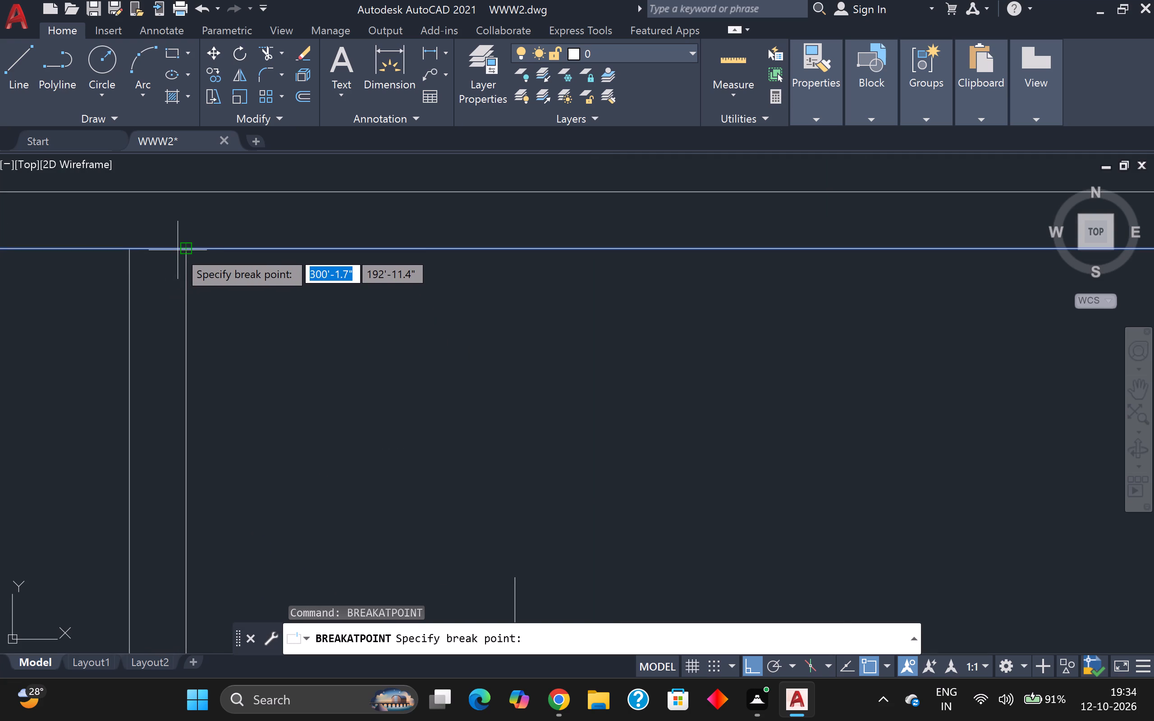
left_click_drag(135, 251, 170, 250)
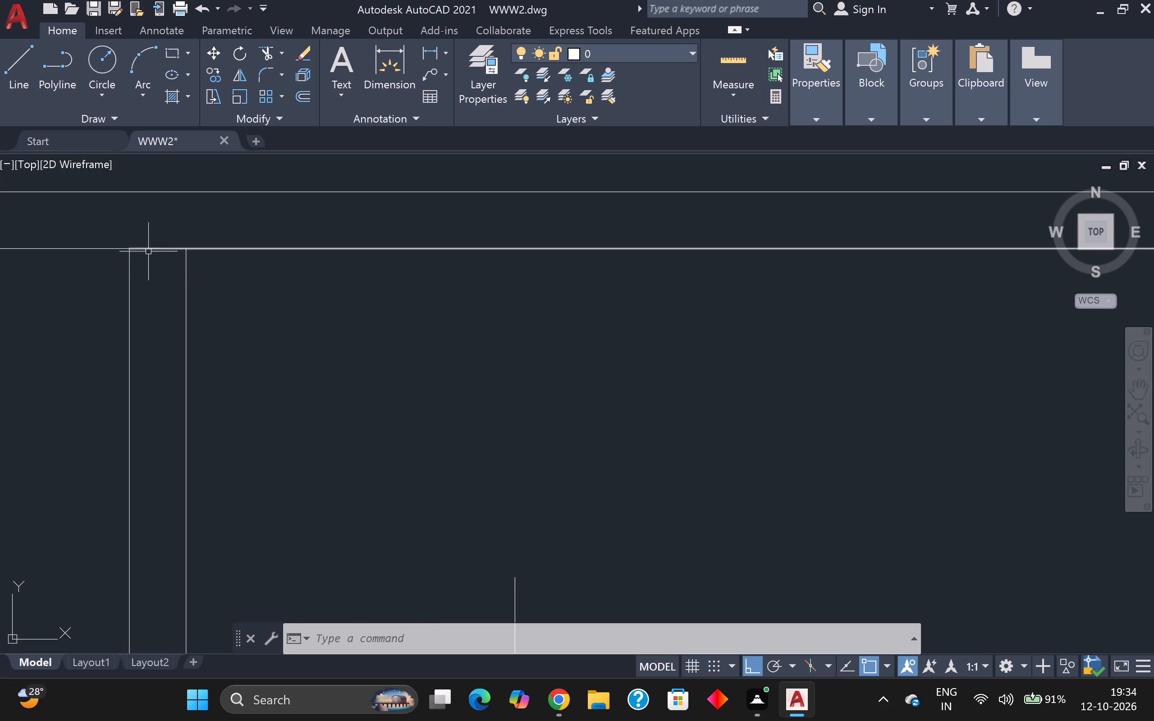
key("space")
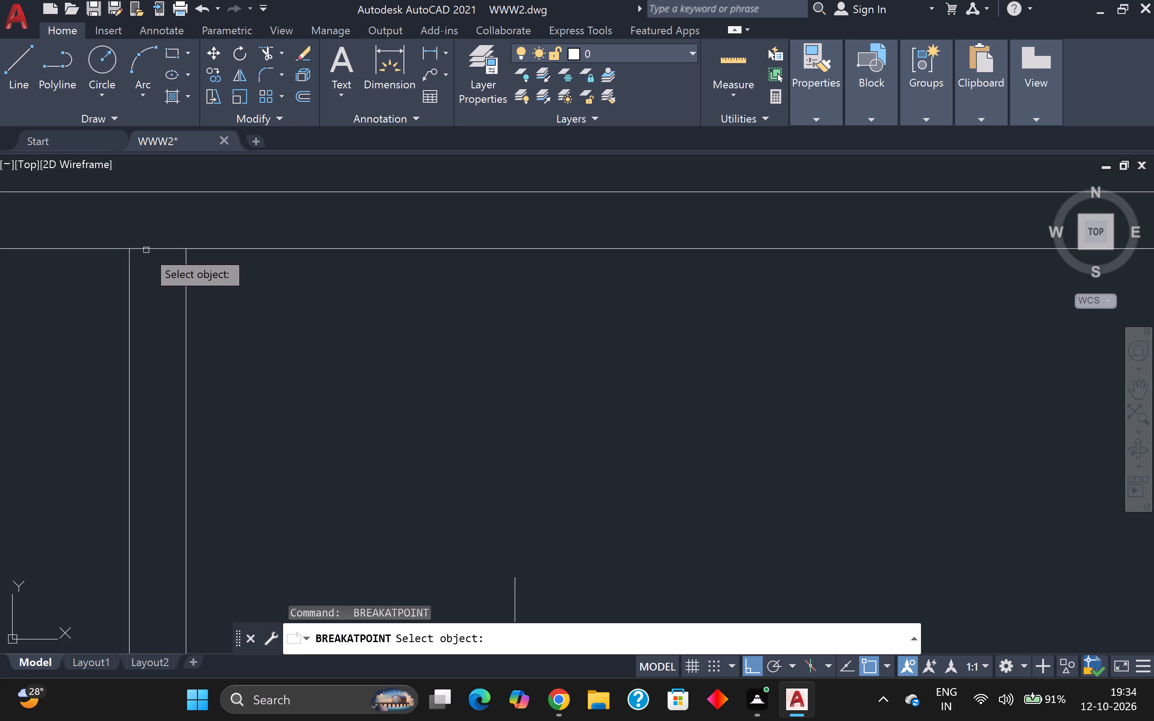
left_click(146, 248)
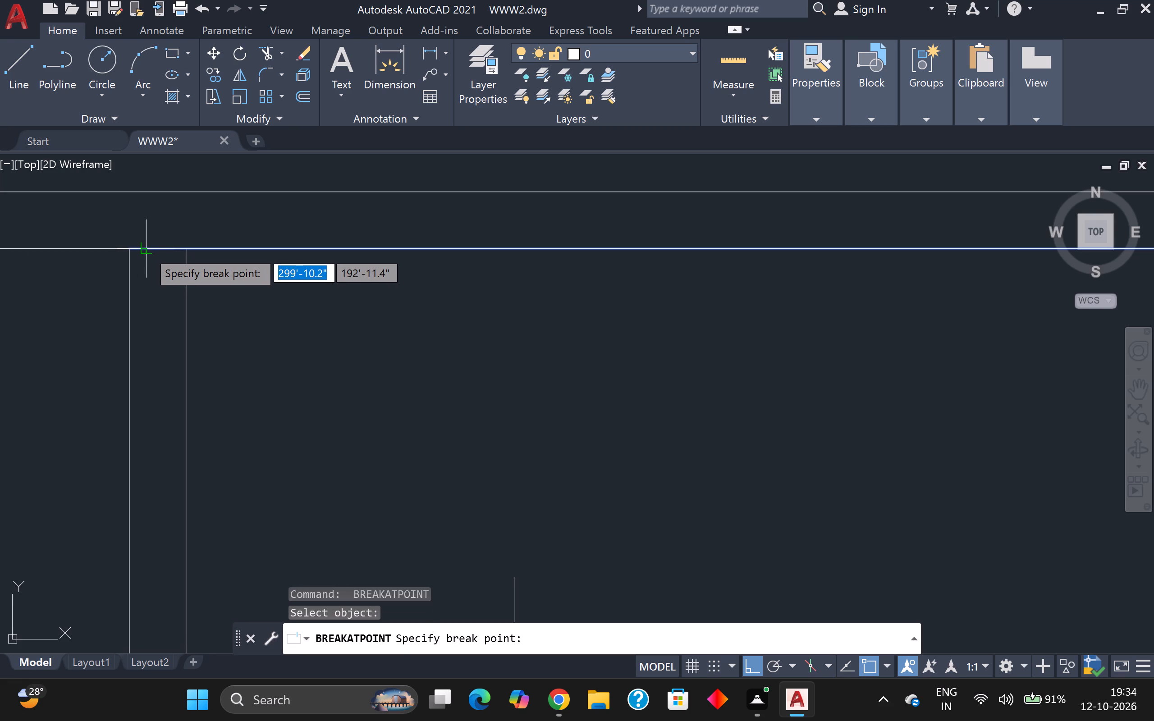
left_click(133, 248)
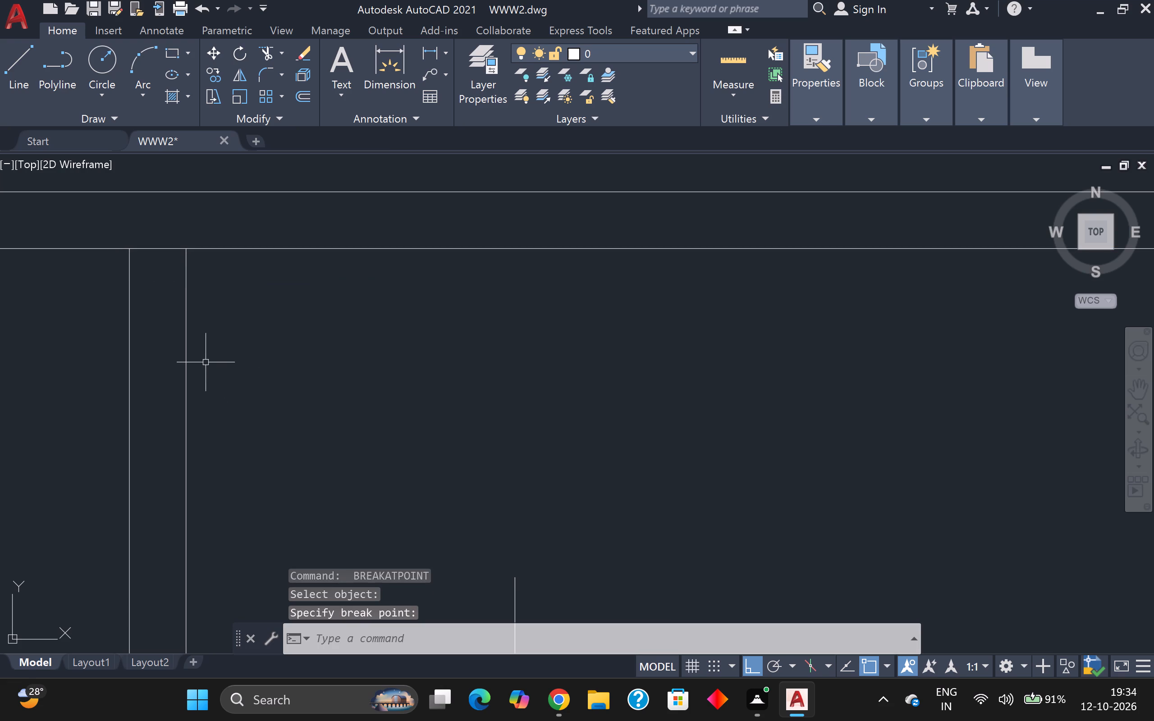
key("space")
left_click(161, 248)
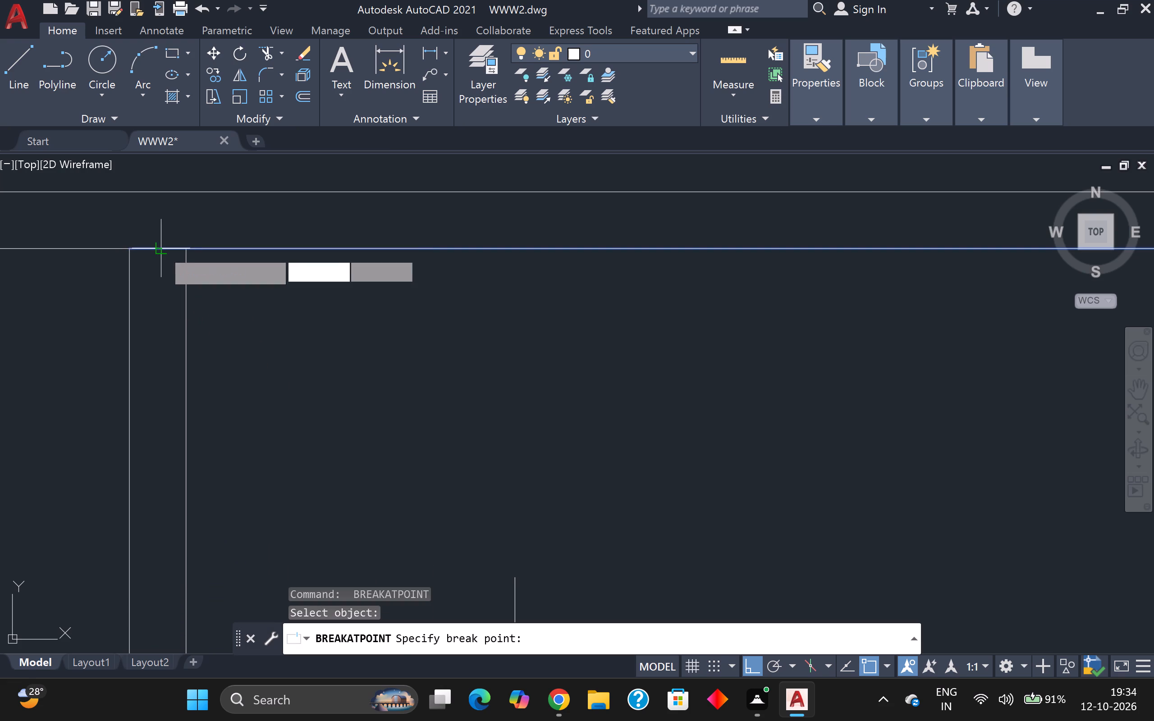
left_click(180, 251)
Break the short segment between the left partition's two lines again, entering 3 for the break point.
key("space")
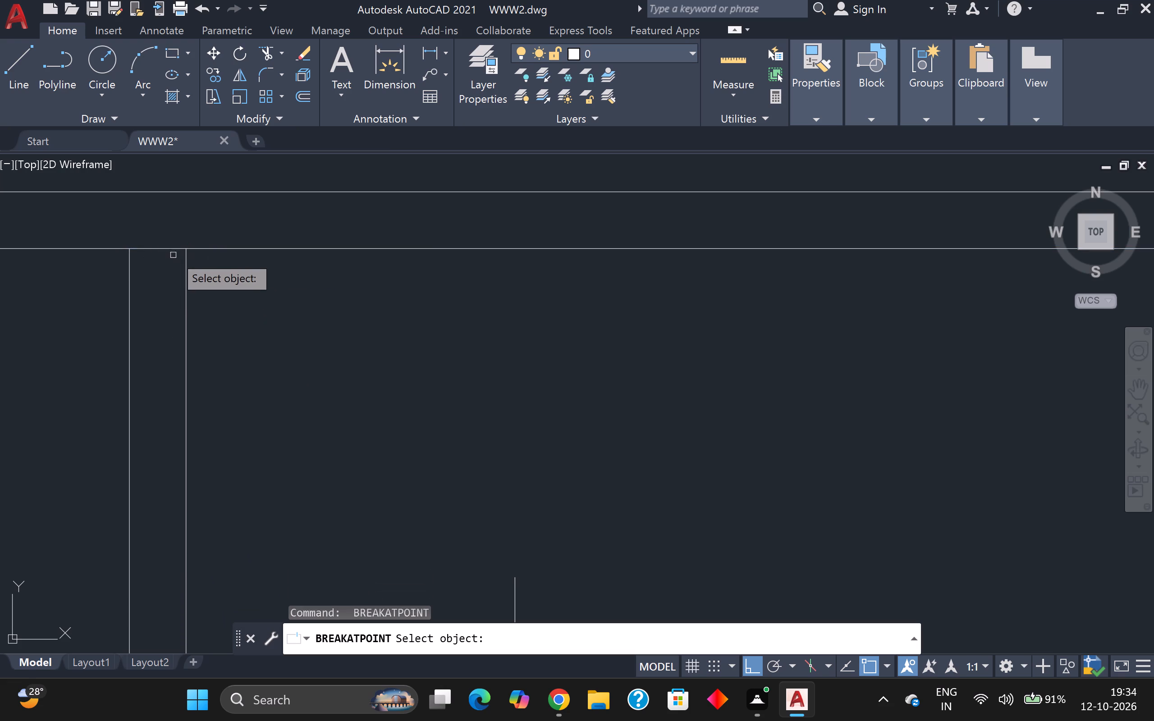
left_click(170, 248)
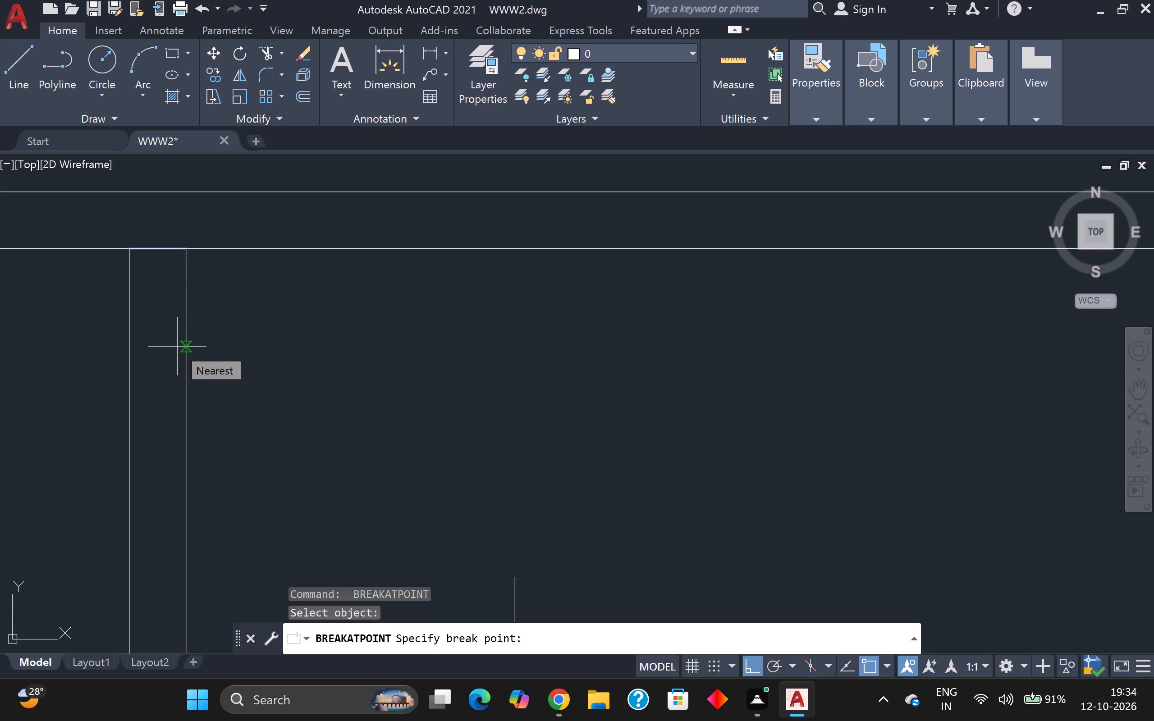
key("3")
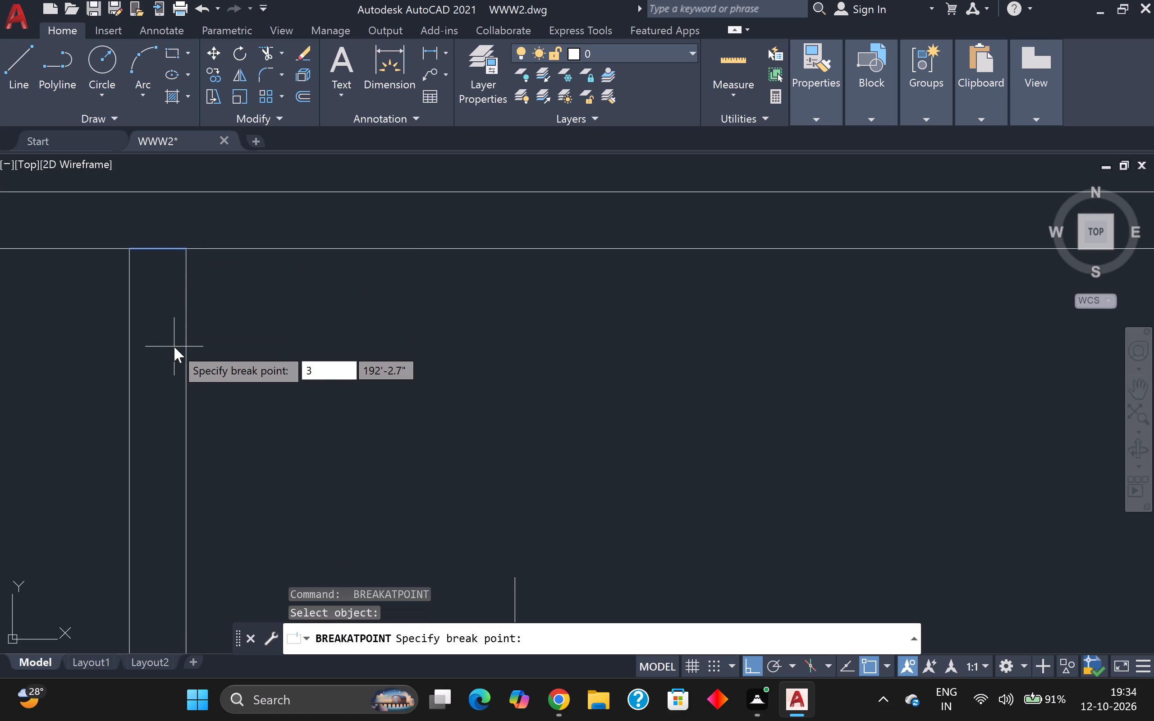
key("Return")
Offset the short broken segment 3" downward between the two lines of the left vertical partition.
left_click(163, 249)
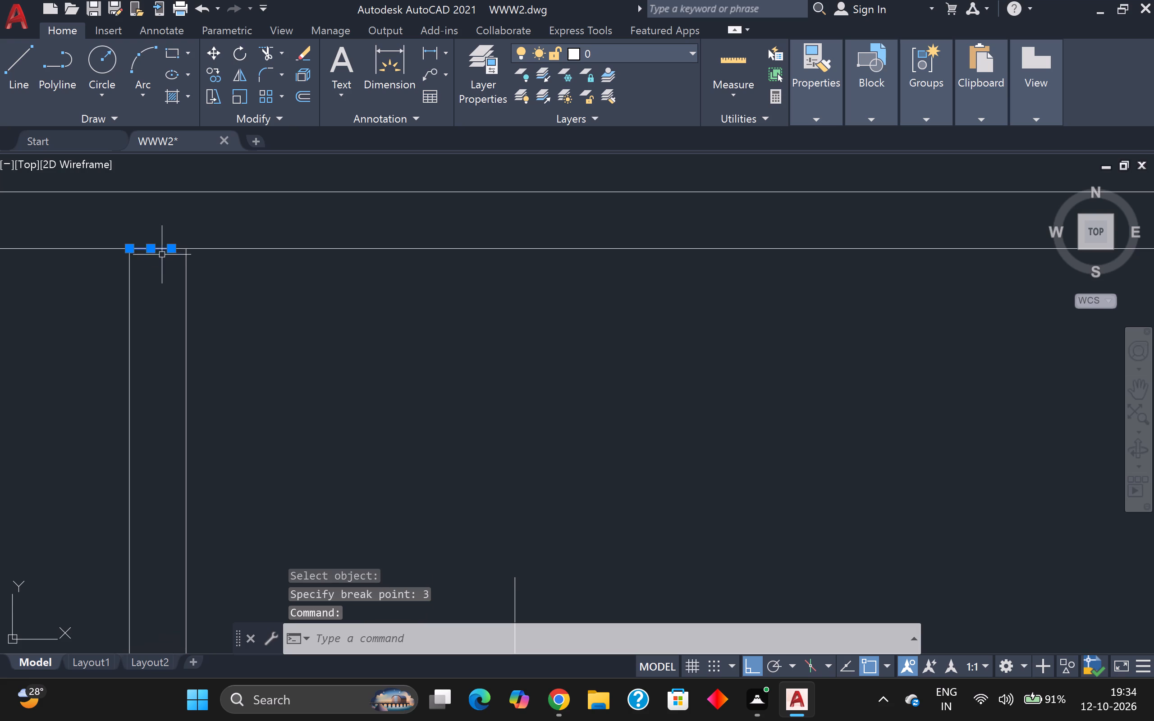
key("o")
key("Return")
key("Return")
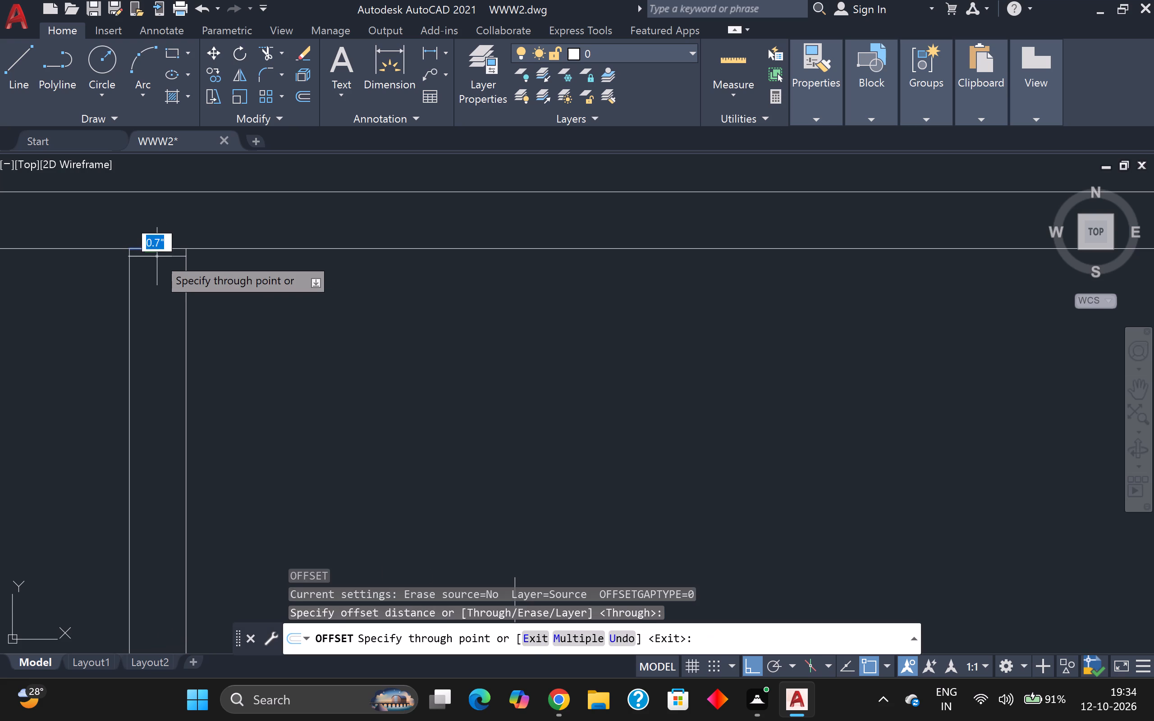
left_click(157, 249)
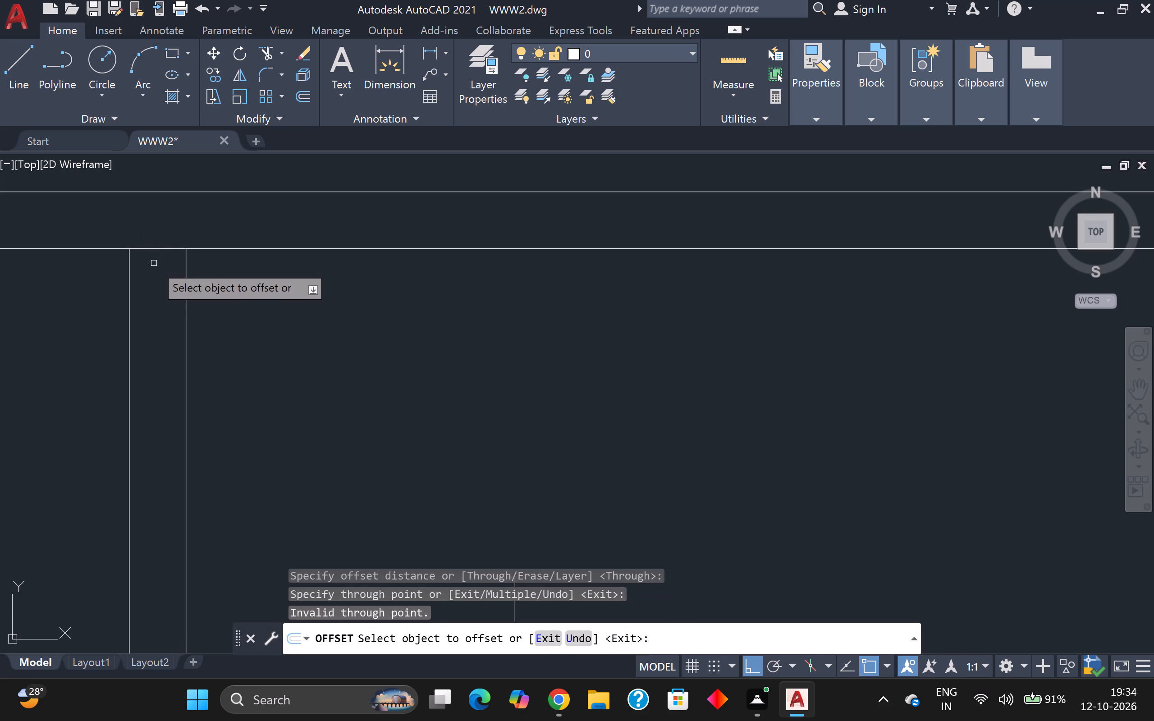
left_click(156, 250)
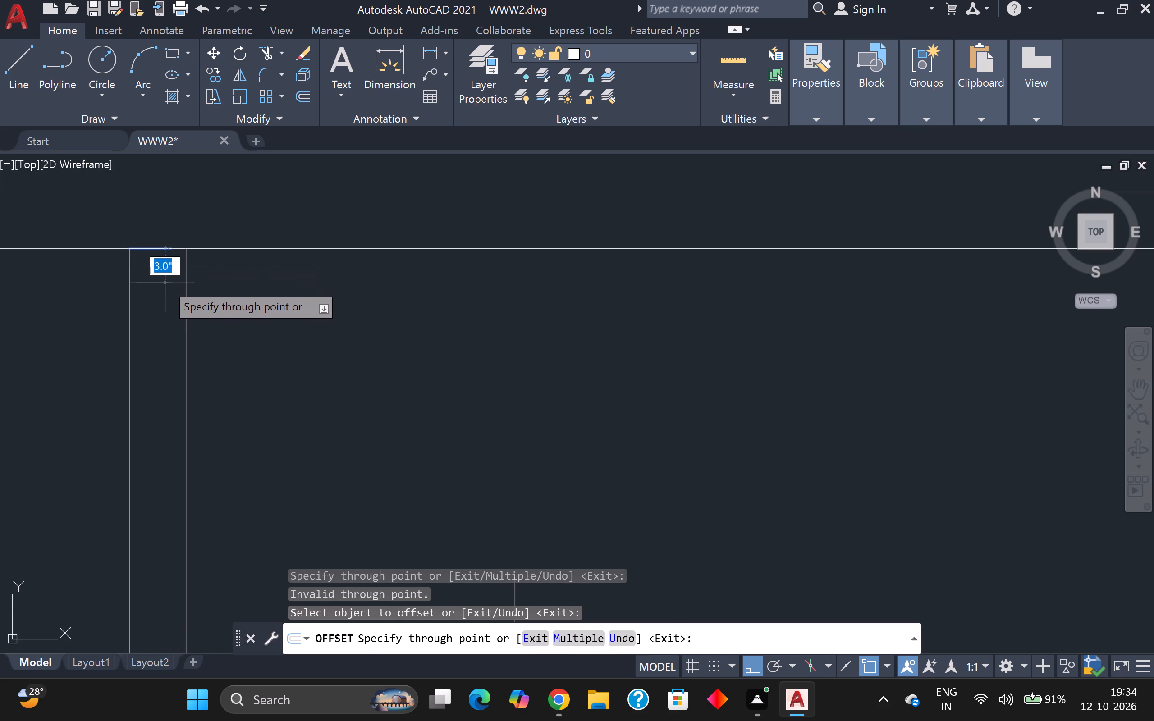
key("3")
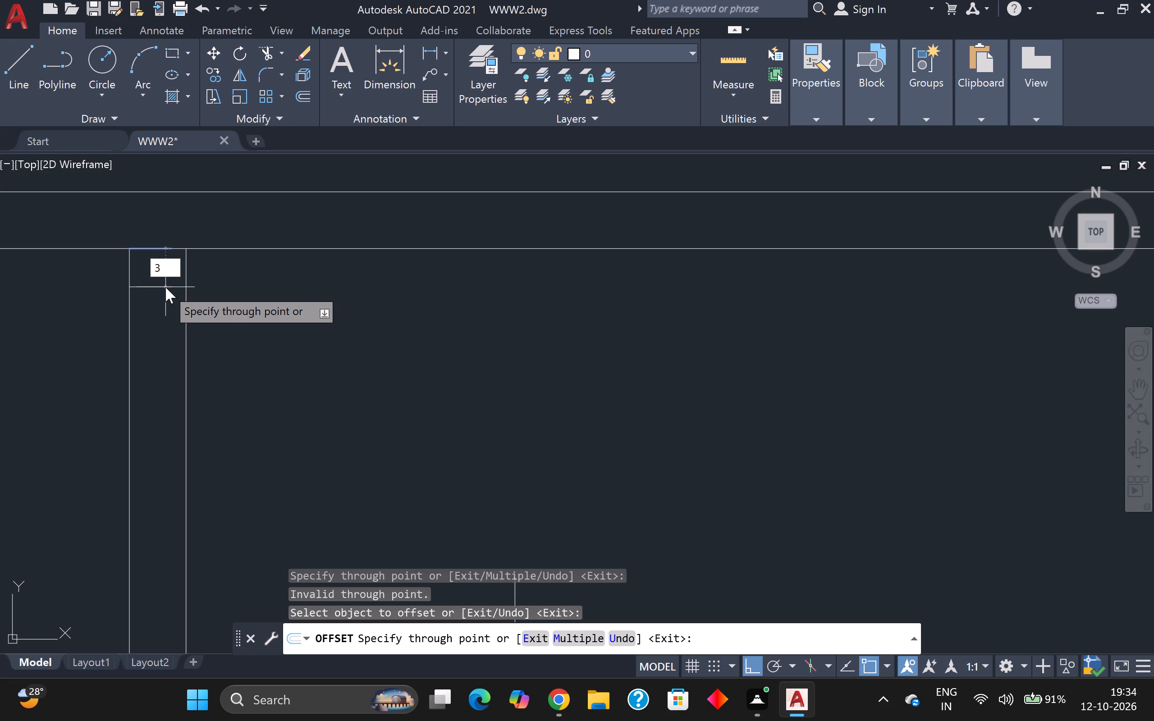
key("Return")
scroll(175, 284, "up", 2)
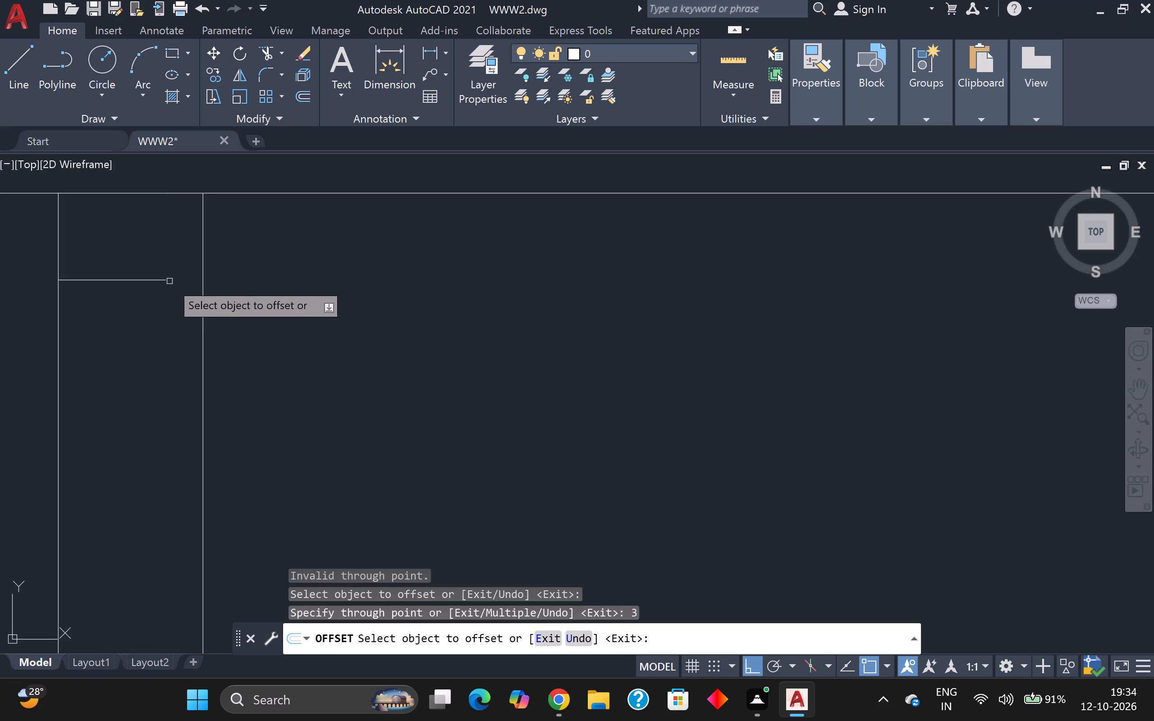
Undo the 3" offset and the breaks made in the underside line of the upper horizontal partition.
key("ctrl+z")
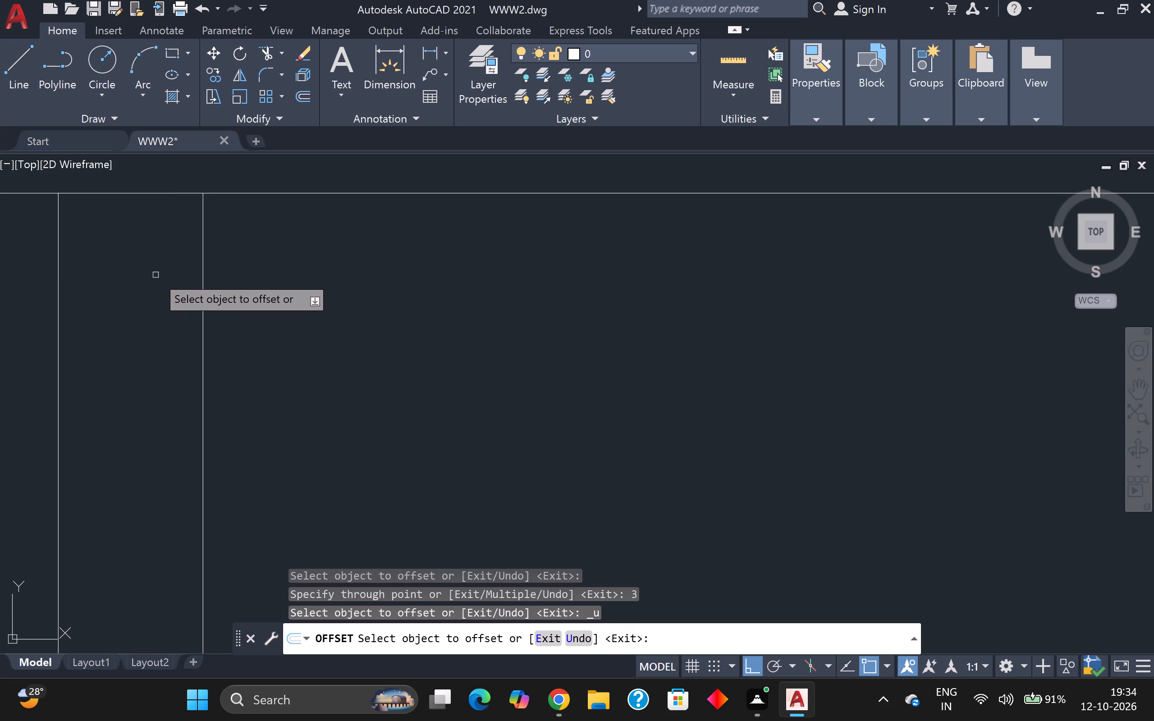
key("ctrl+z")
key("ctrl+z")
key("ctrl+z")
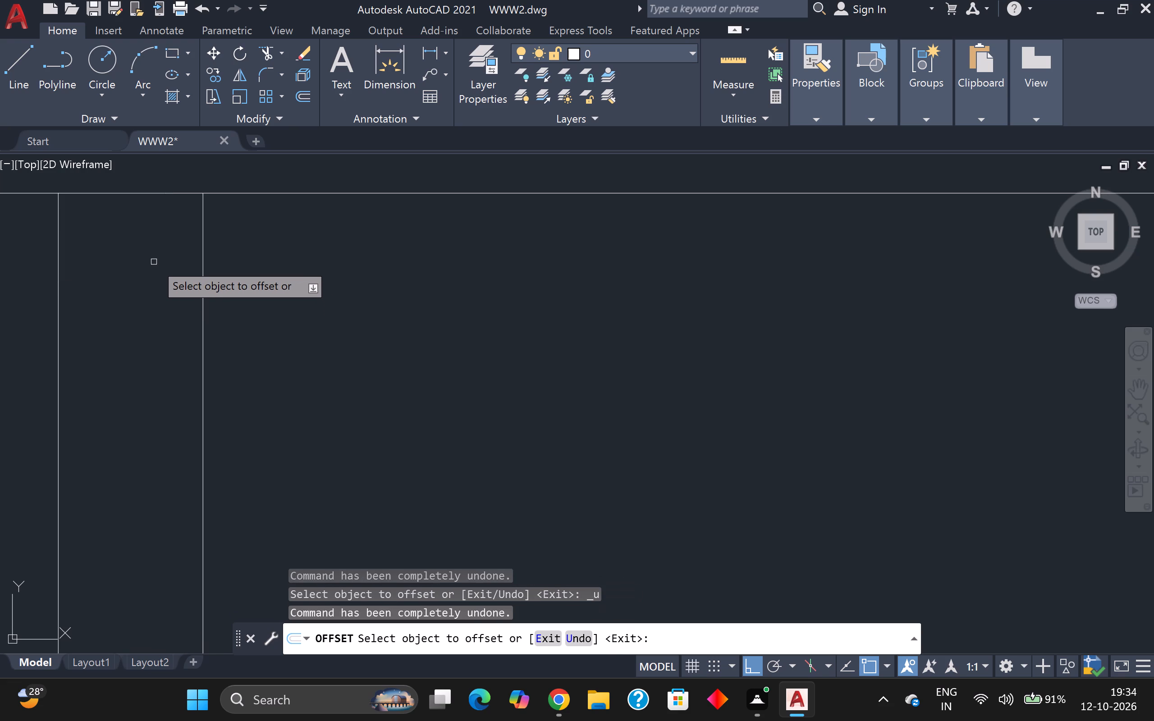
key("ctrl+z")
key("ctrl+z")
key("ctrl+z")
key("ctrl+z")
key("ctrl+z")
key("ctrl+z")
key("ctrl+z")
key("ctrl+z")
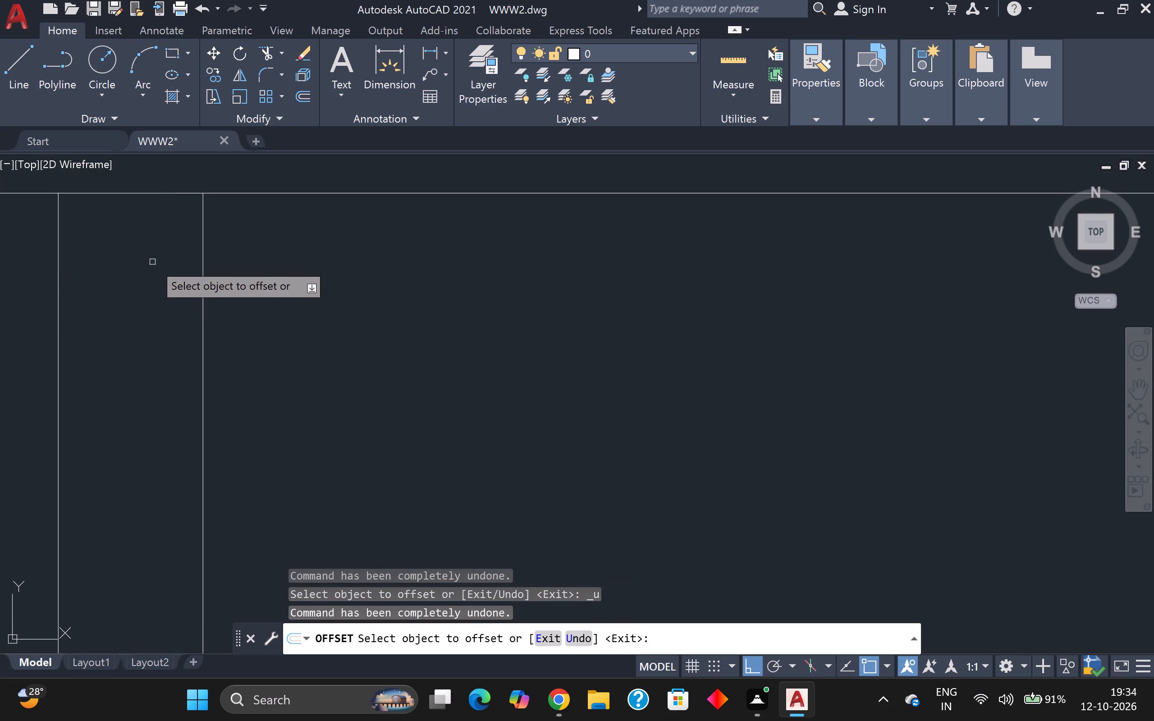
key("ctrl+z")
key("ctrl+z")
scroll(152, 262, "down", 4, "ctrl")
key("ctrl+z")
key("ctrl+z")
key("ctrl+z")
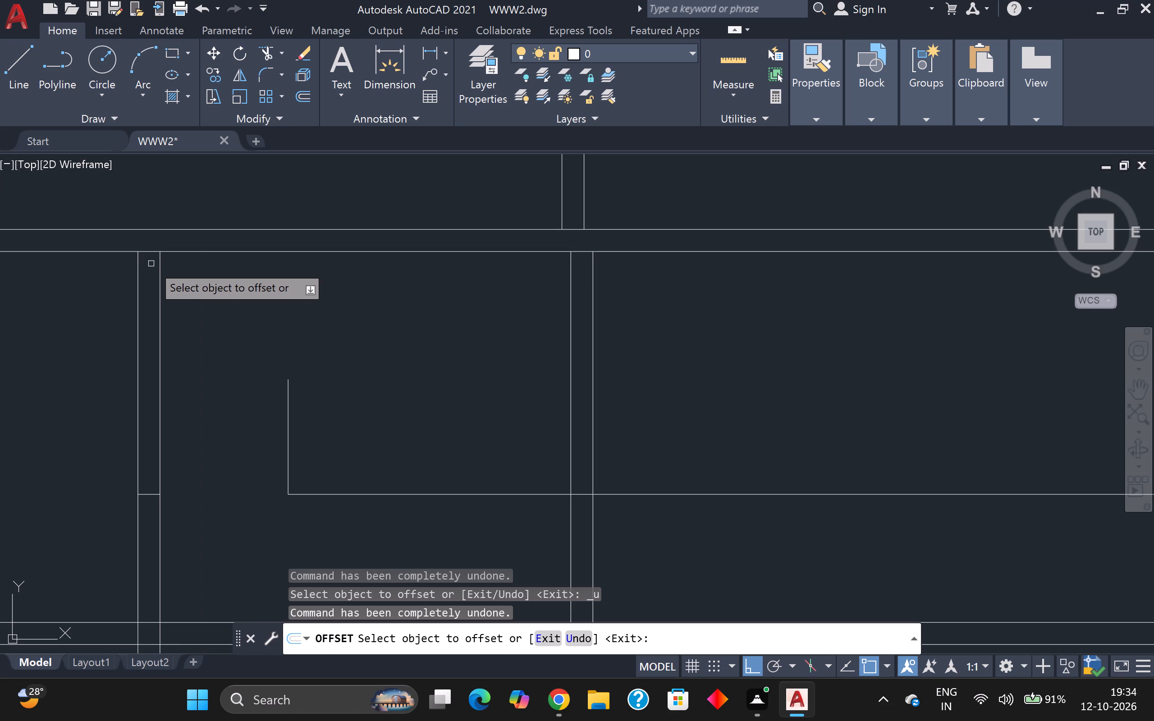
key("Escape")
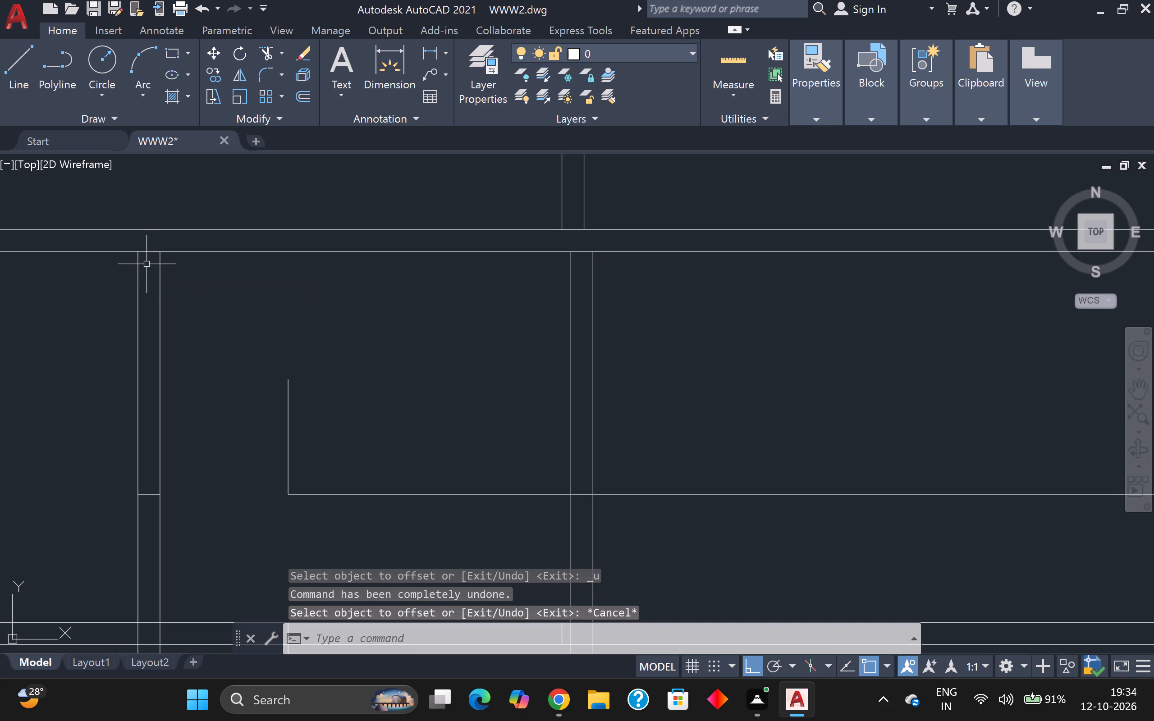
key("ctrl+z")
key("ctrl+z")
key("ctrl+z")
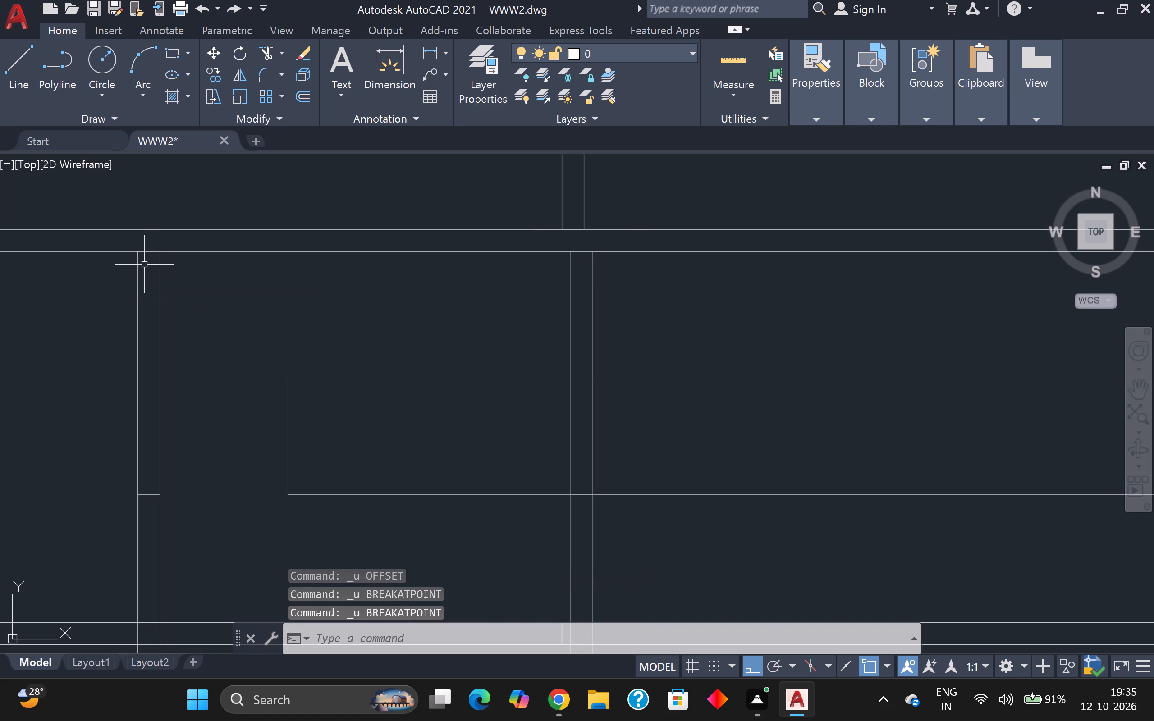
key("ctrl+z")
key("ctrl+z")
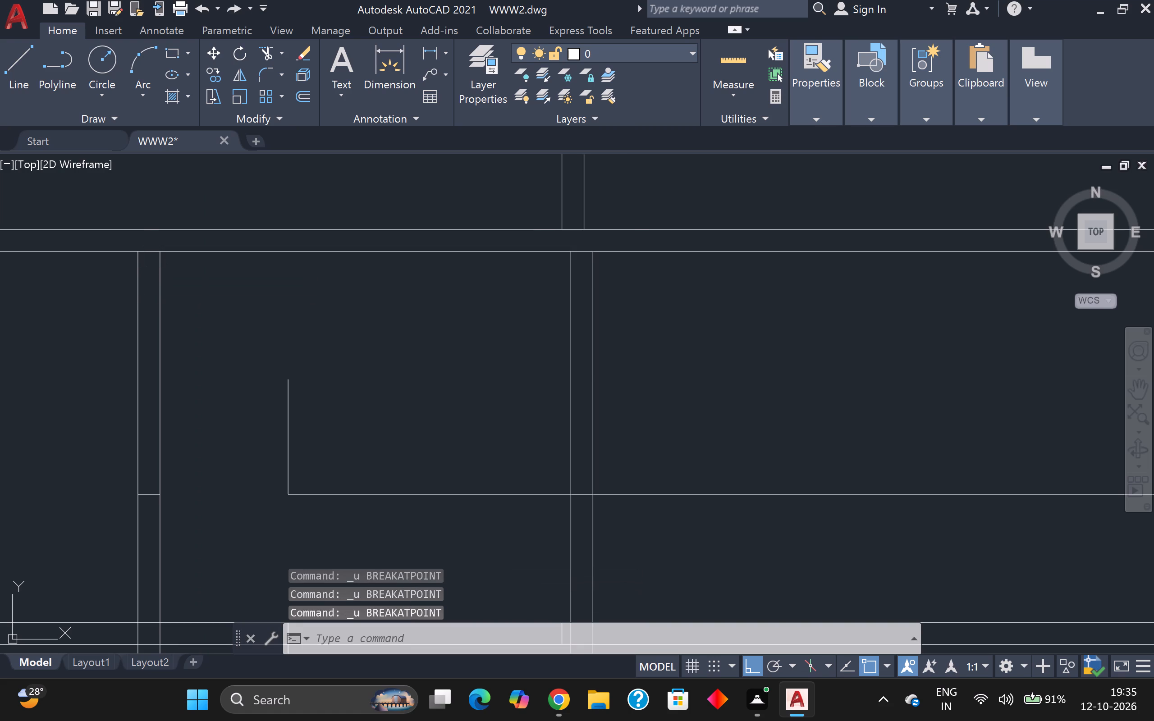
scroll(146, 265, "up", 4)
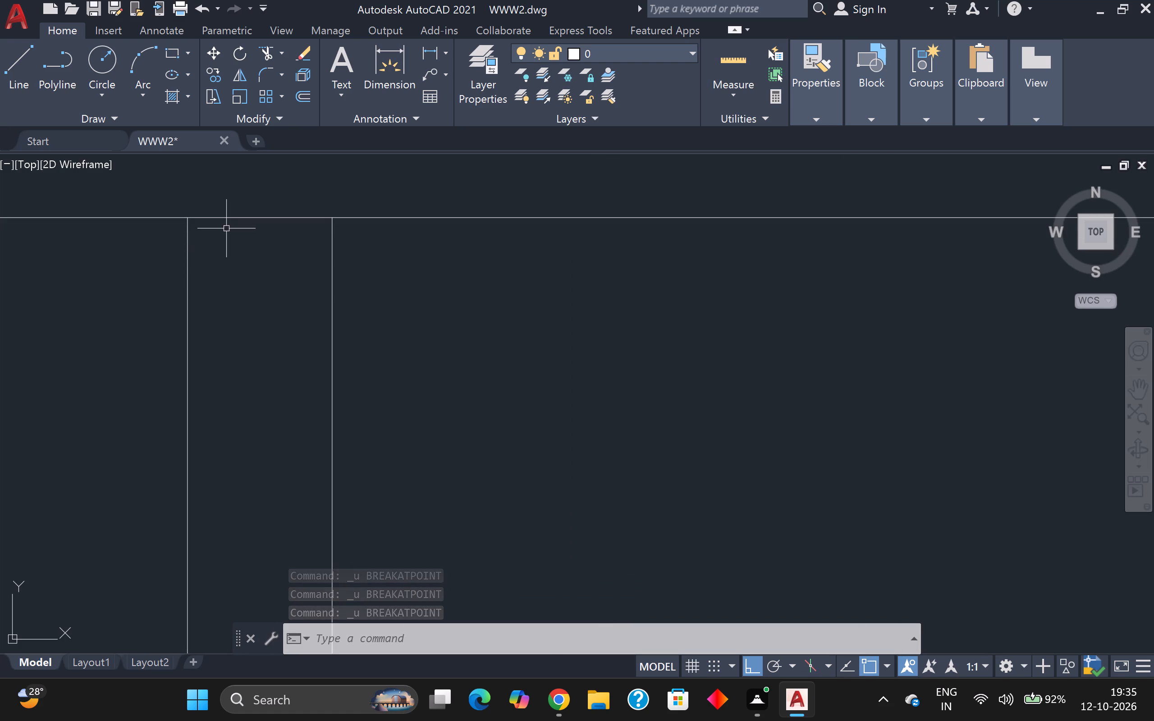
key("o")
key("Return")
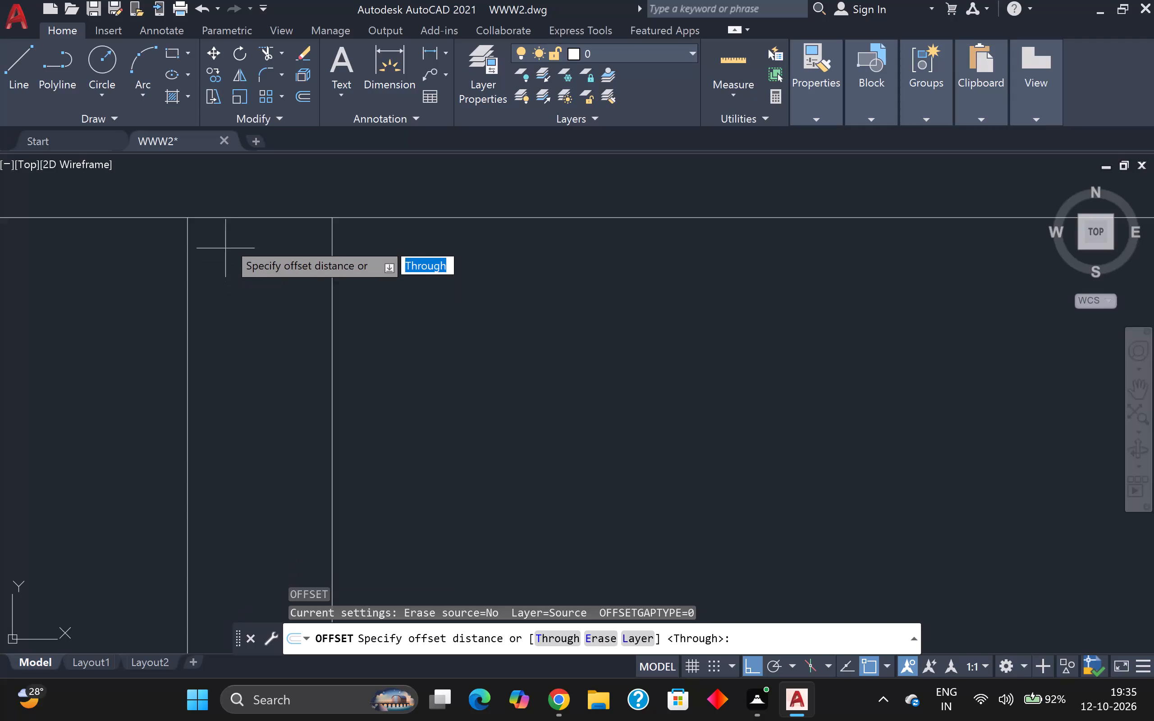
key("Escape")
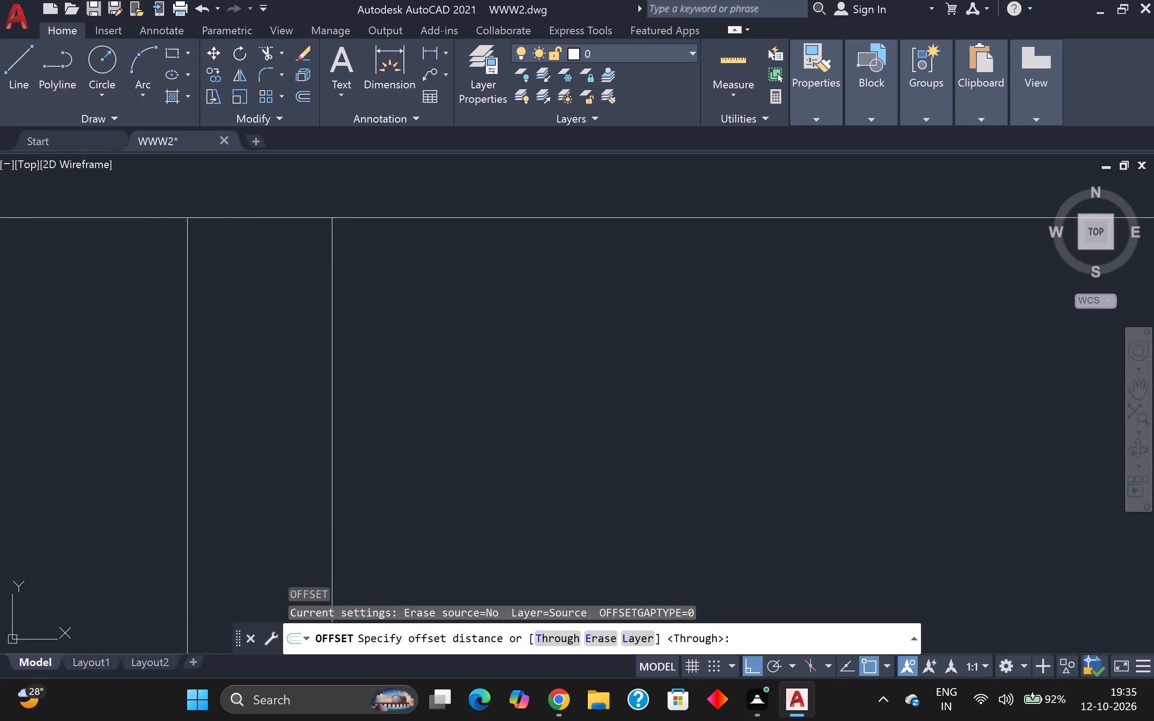
Draw a line 3" down from the left vertical partition's upper-left corner and across to the partition's right line.
key("l")
key("Return")
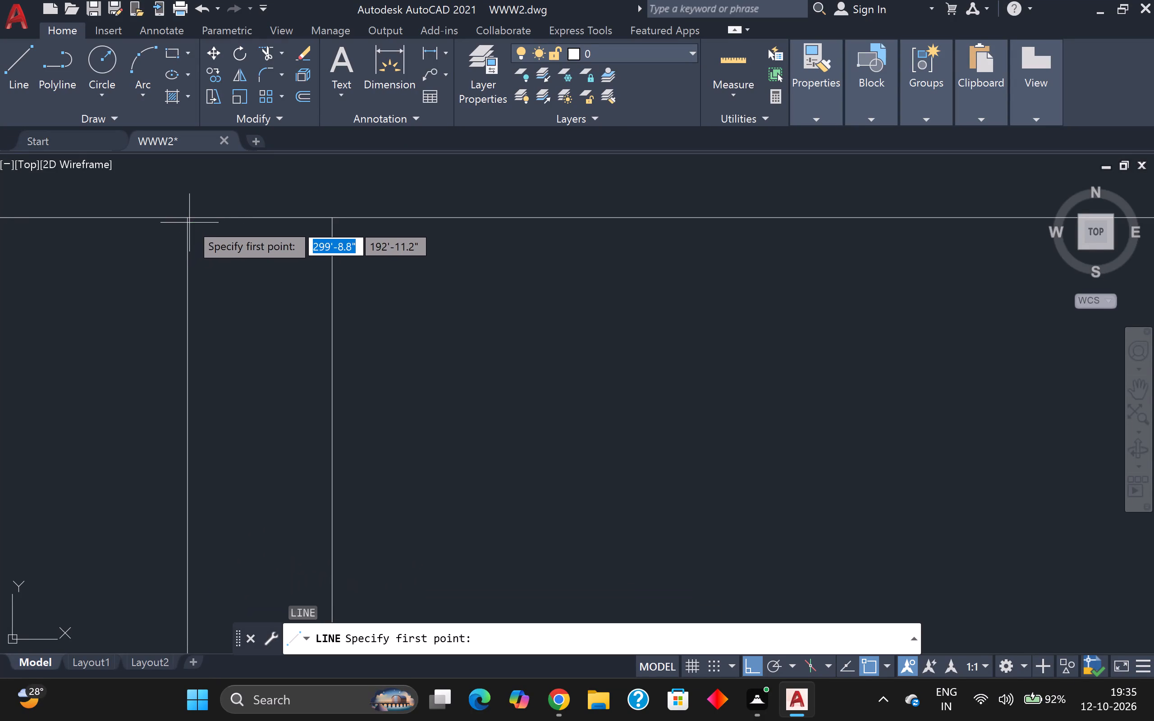
left_click(190, 221)
key("3")
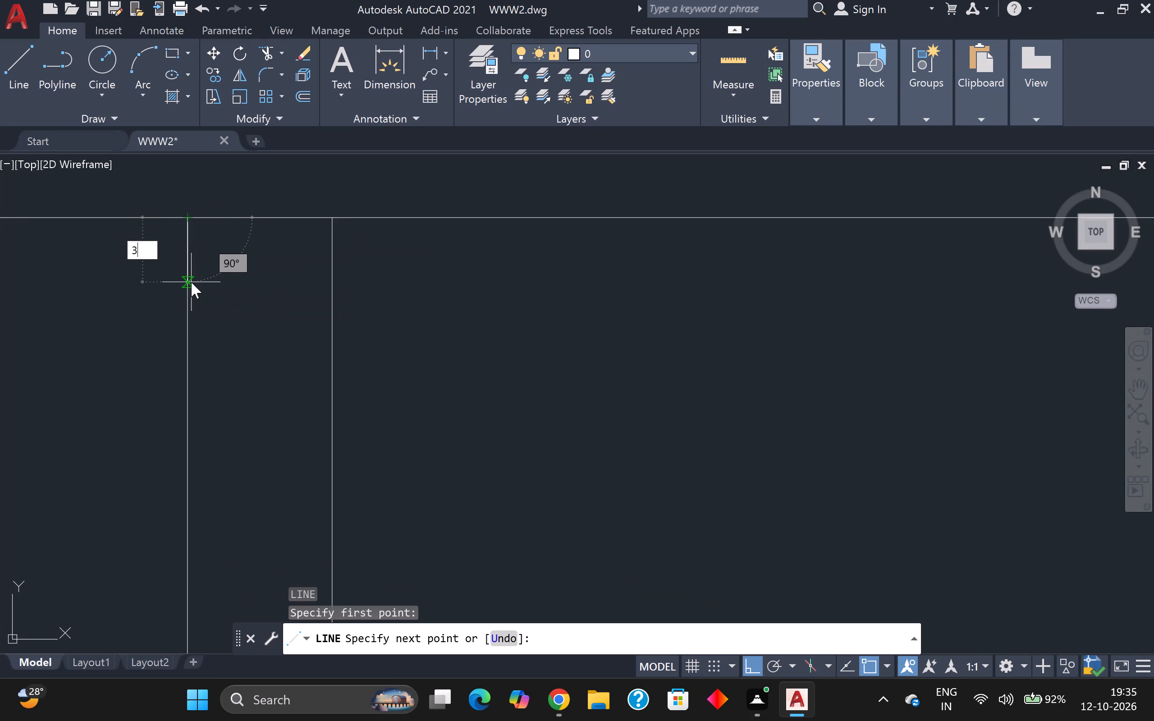
key("Return")
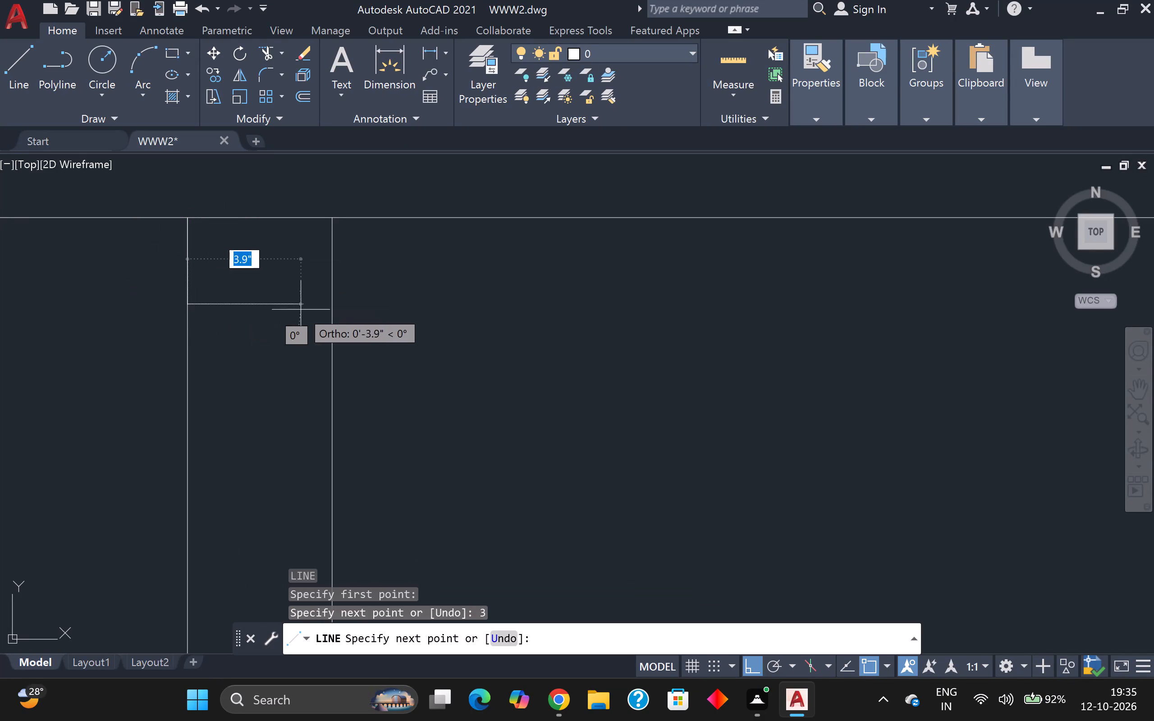
left_click(334, 308)
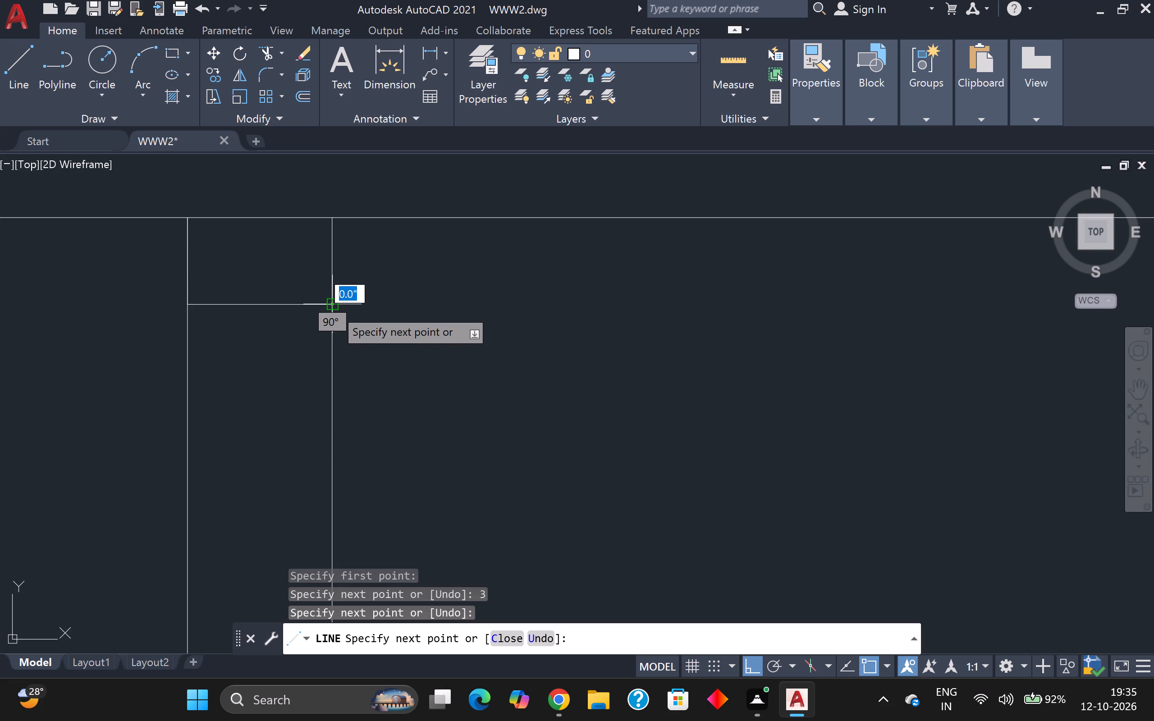
key("Escape")
Trim the upper horizontal partition's underside line between the two lines of the left vertical partition.
scroll(293, 255, "down", 2)
middle_click_drag(289, 250, 289, 254)
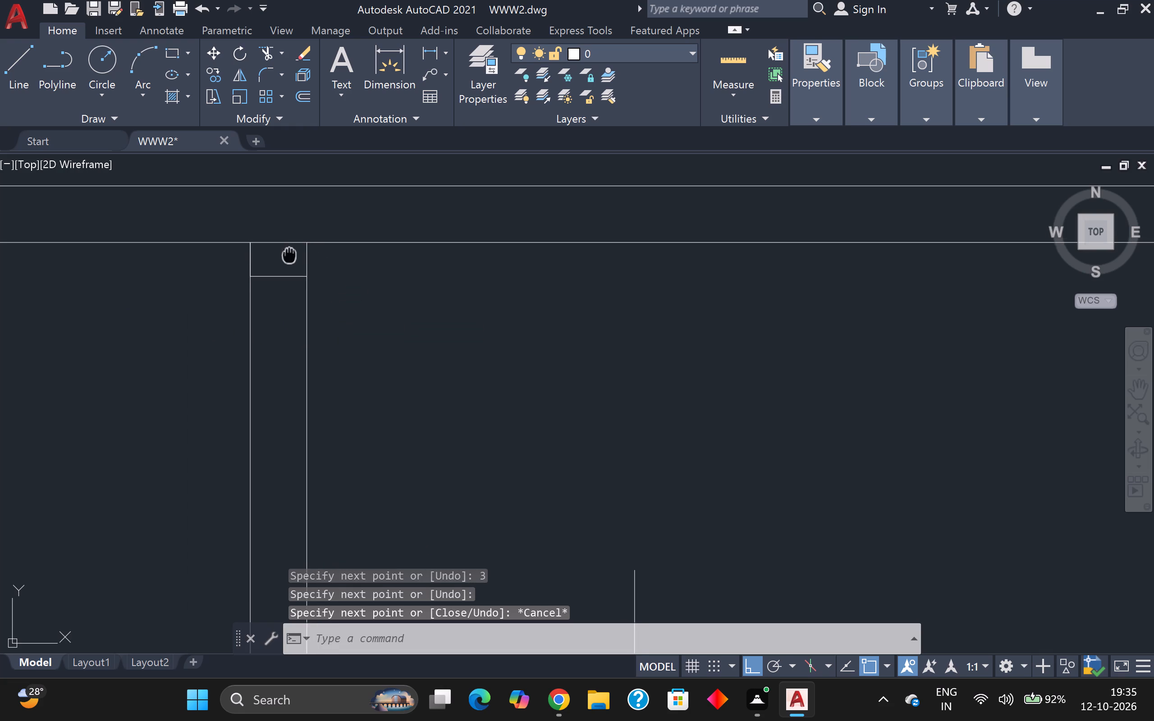
middle_click_drag(289, 254, 296, 262)
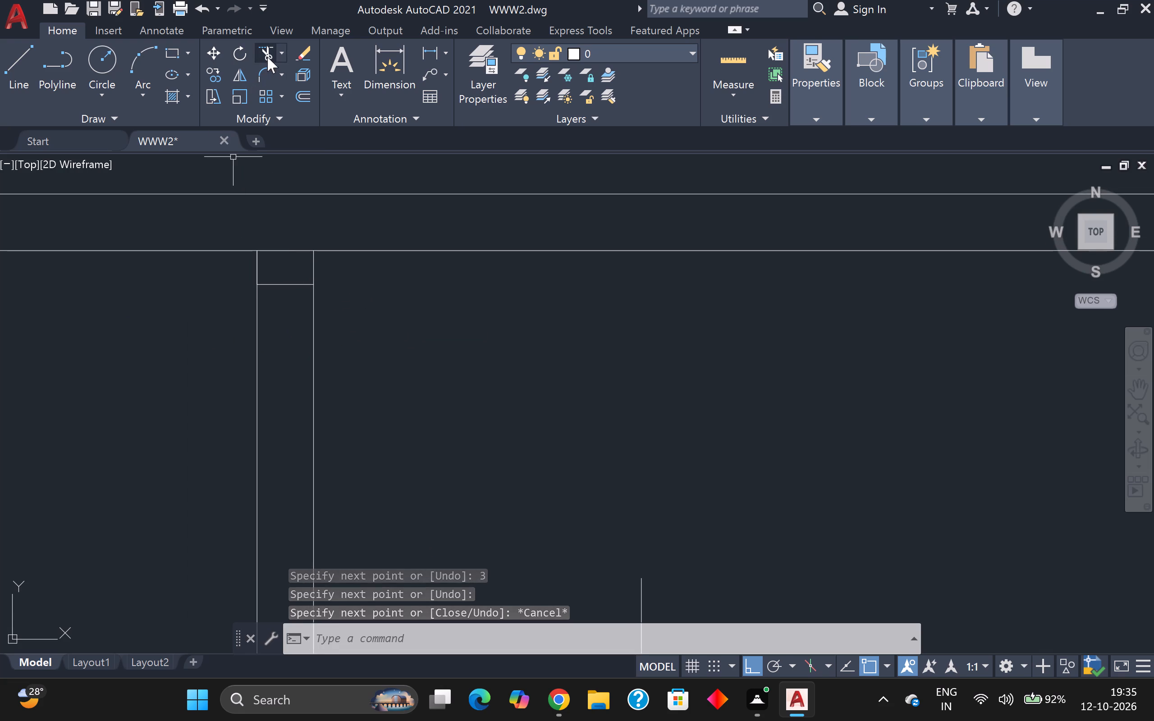
left_click(267, 56)
left_click(284, 214)
left_click(281, 274)
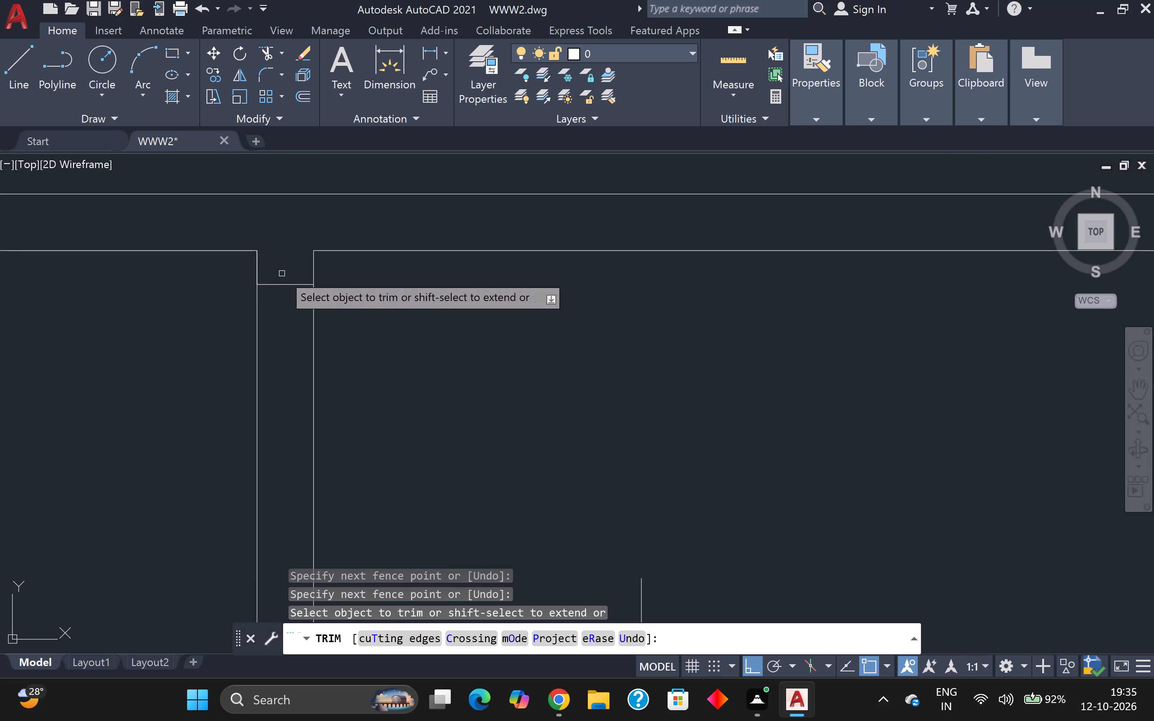
scroll(282, 273, "down", 1)
scroll(265, 271, "up", 2)
scroll(264, 270, "down", 2)
scroll(260, 324, "down", 2)
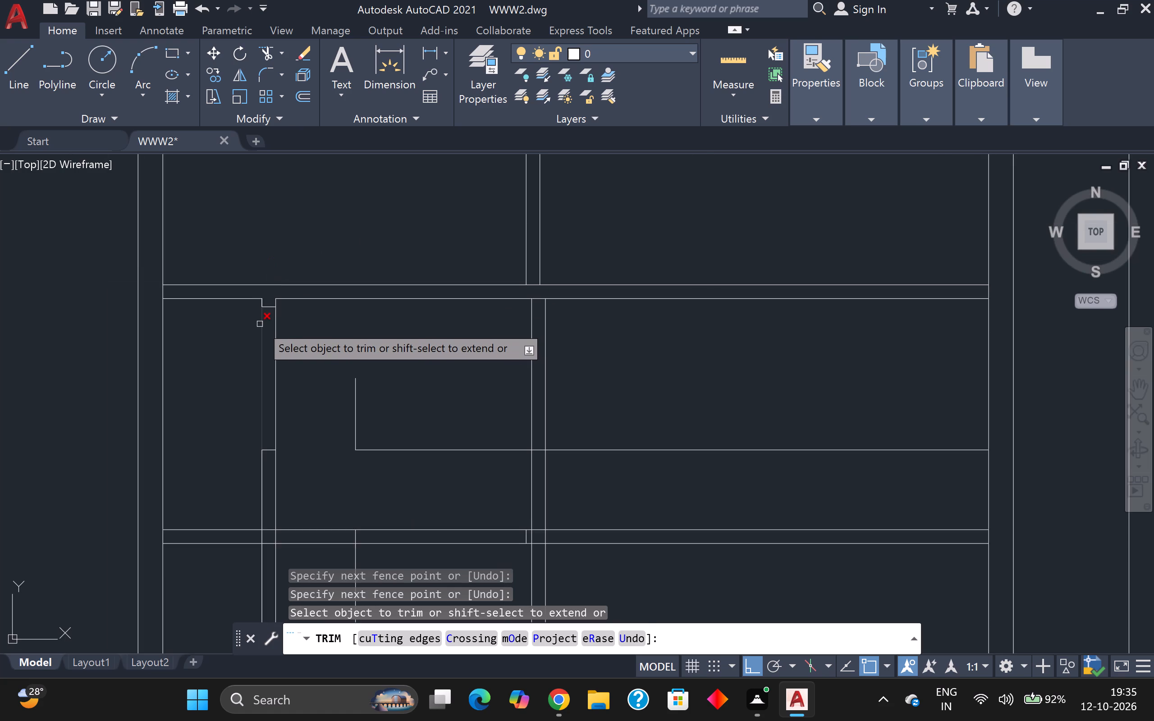
scroll(260, 324, "up", 2)
key("Escape")
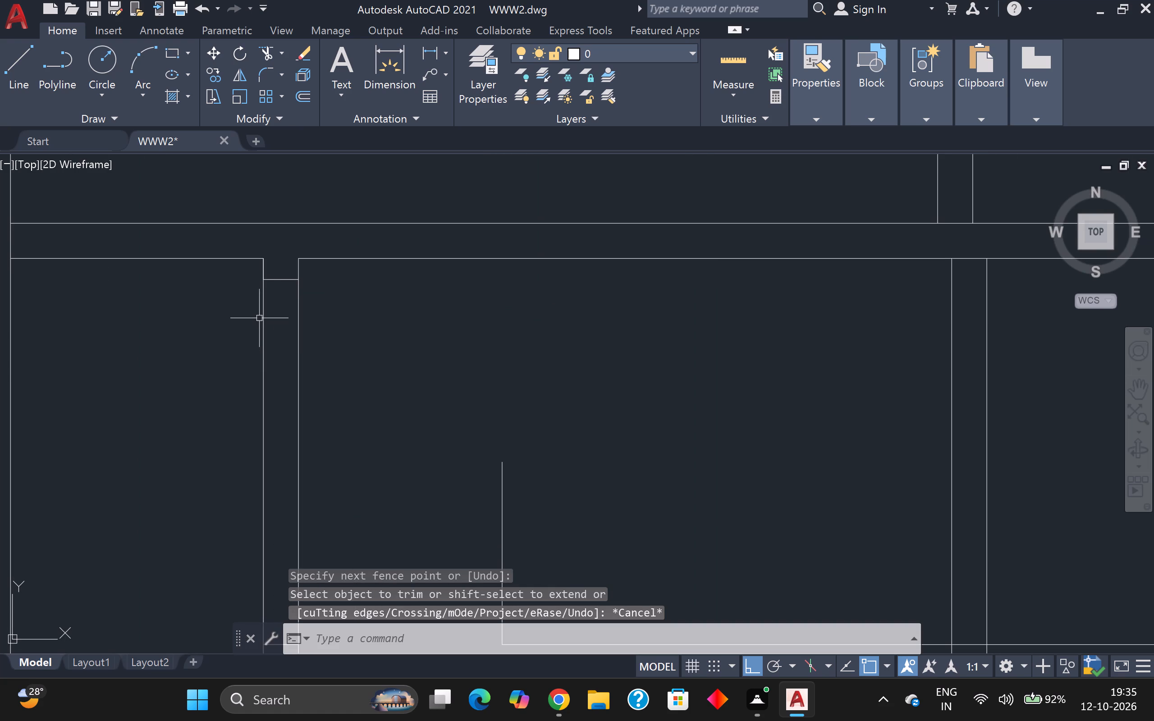
Offset the short cross line in the left vertical partition 2'5" downward.
key("o")
key("Return")
key("Return")
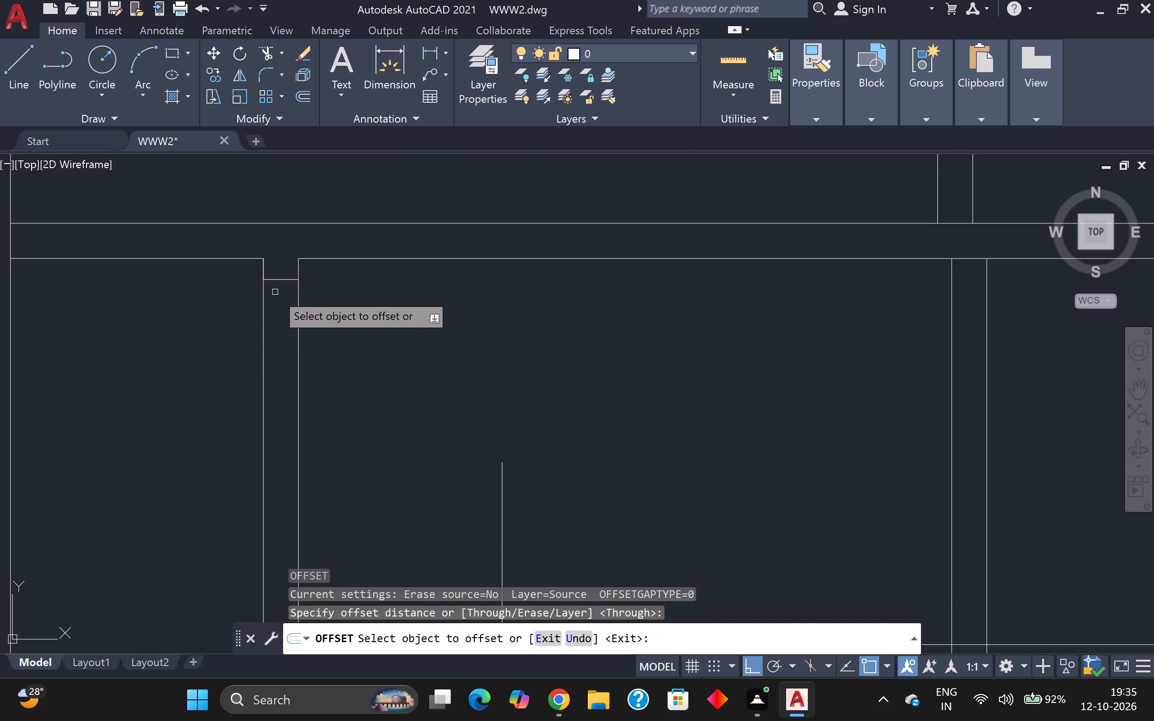
left_click(277, 279)
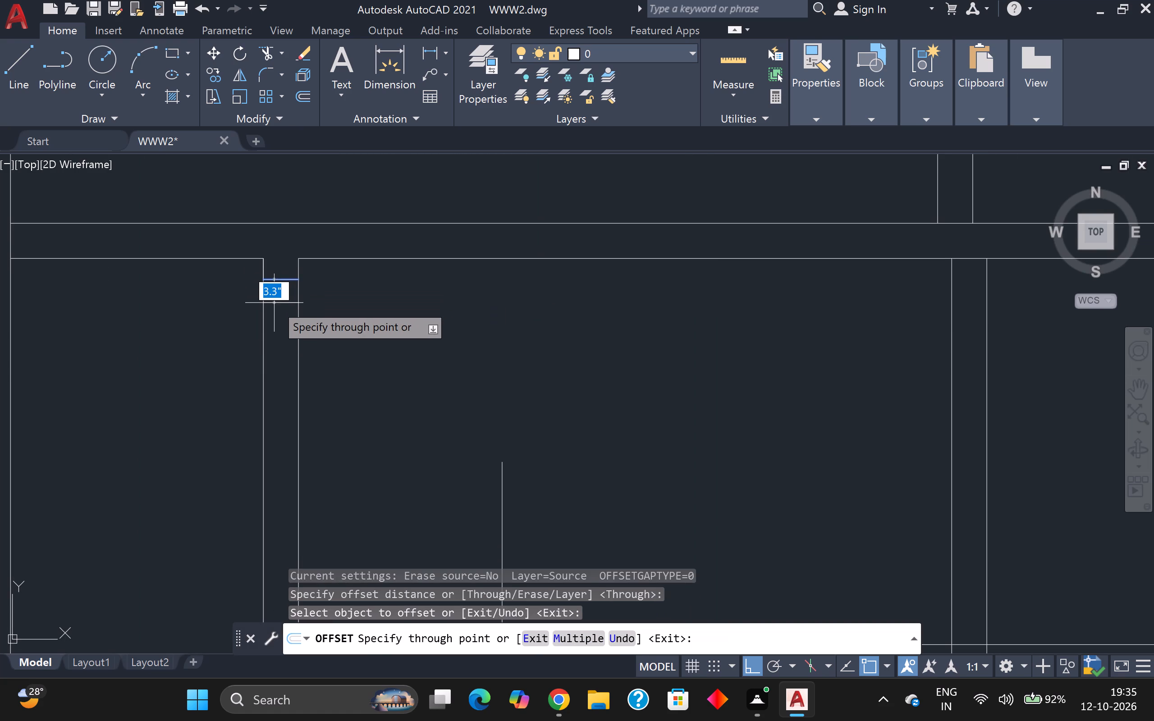
key("2")
type("'5")
key("shift+quotedbl")
key("Return")
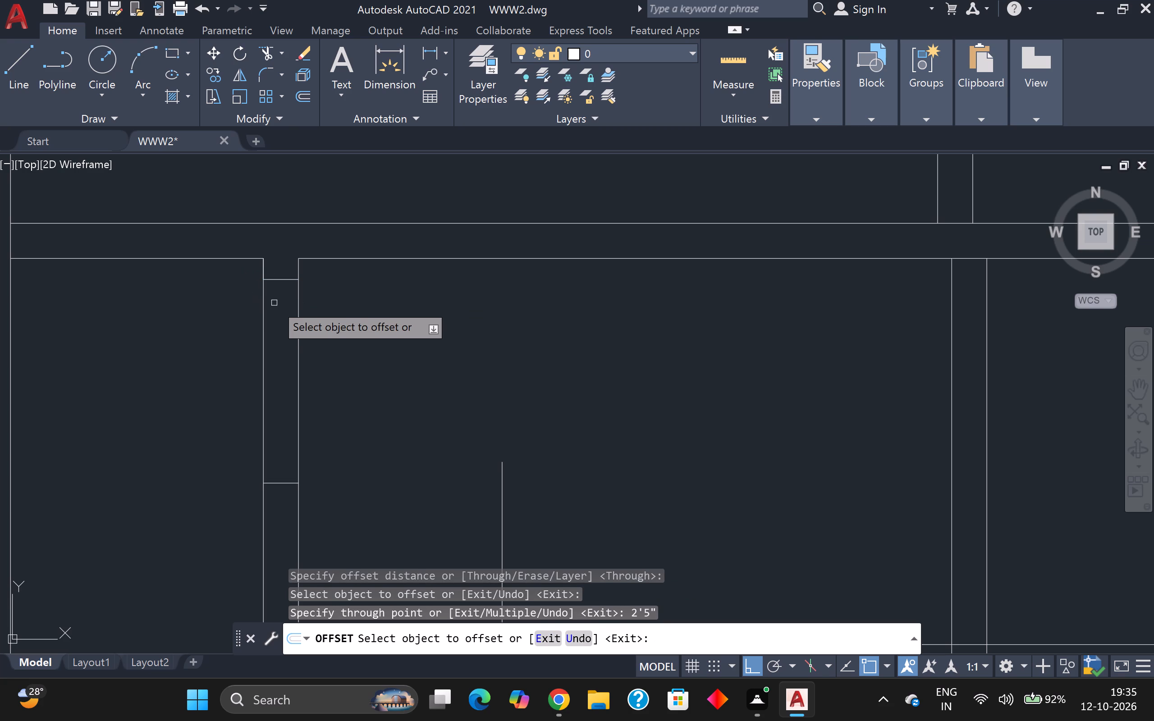
scroll(292, 359, "down", 1)
scroll(315, 398, "down", 1)
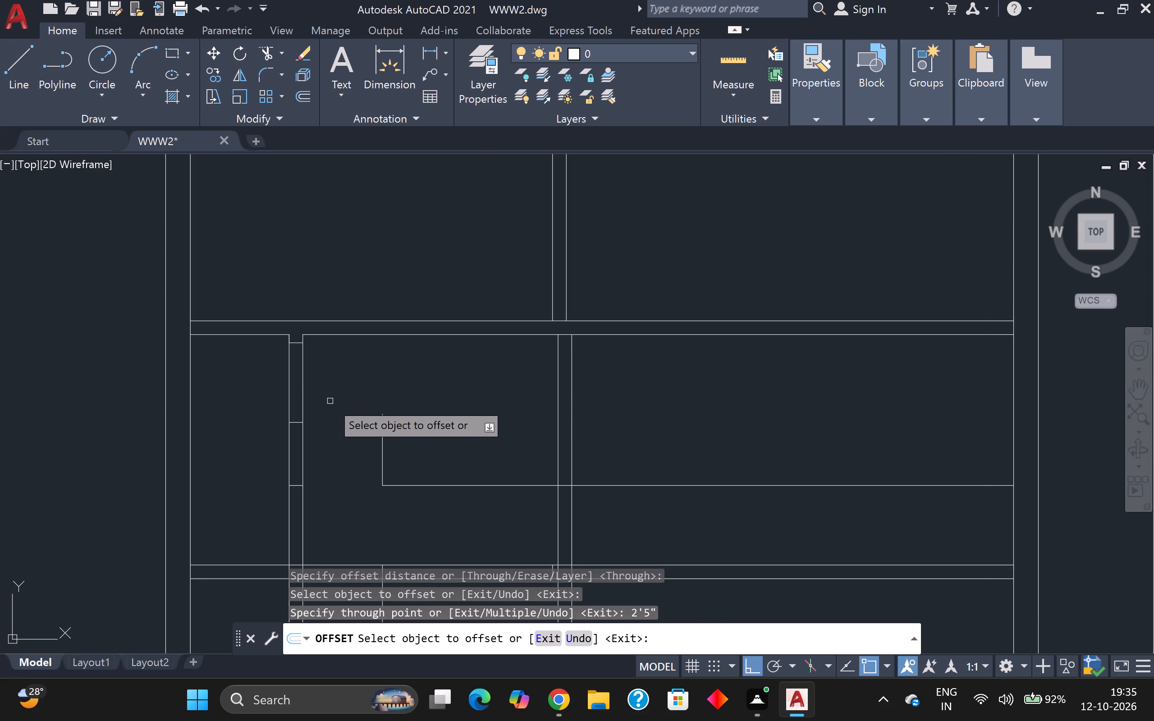
scroll(342, 406, "down", 1)
scroll(337, 425, "up", 1)
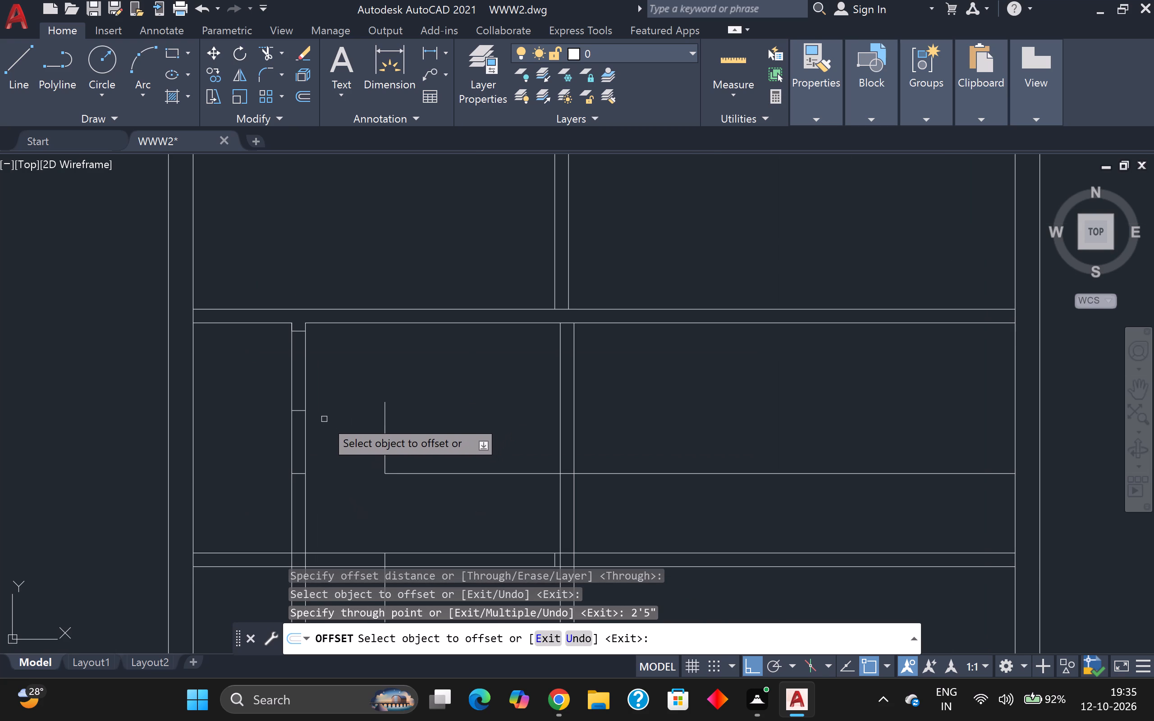
scroll(324, 419, "up", 1)
left_click(198, 326)
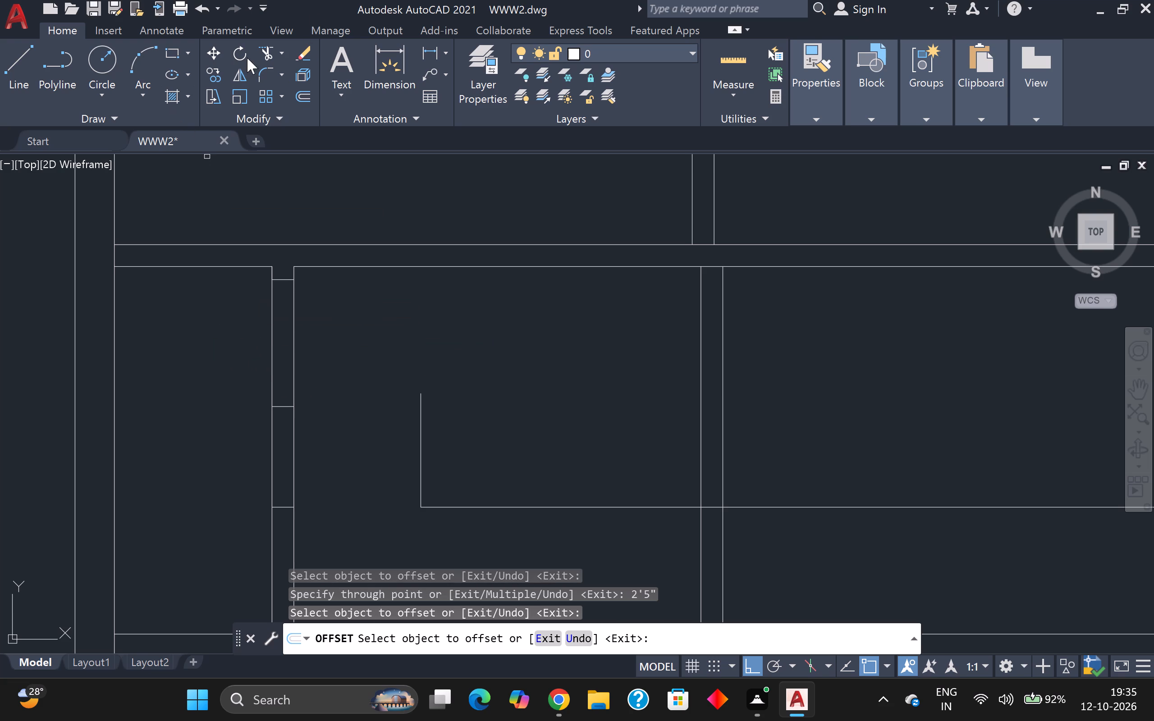
Trim both lines of the left vertical partition between its upper cross line and the 2'5" offset line to cut an opening.
left_click(265, 46)
left_click(245, 353)
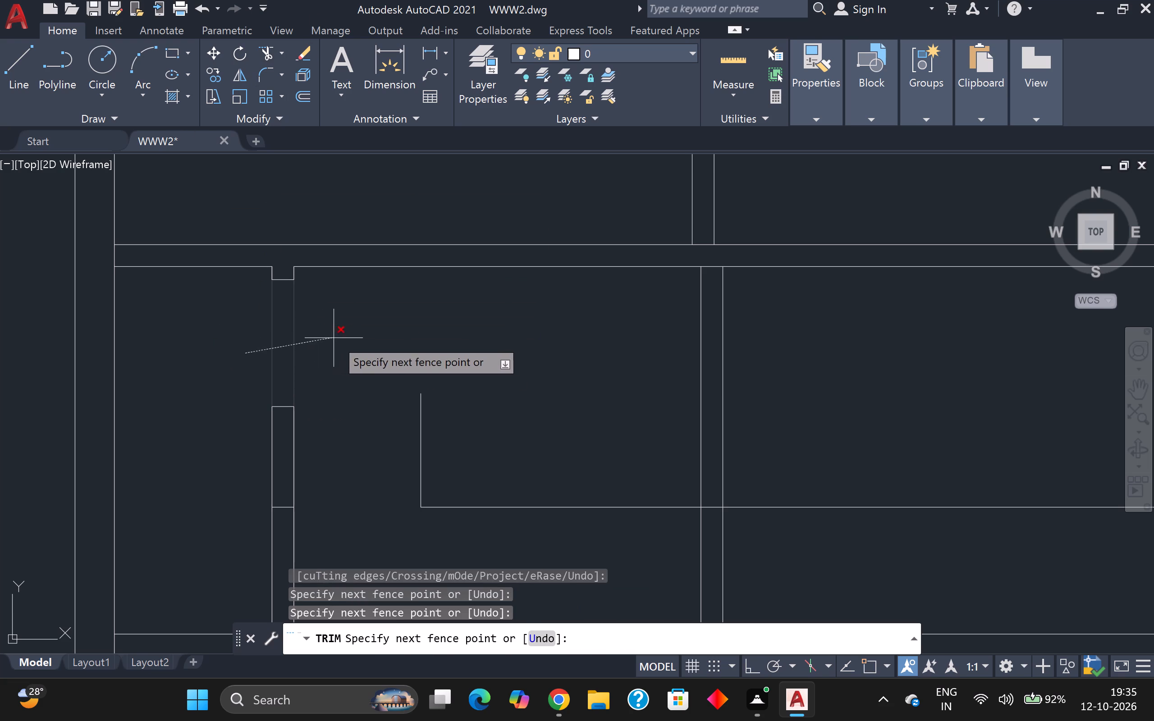
left_click(343, 337)
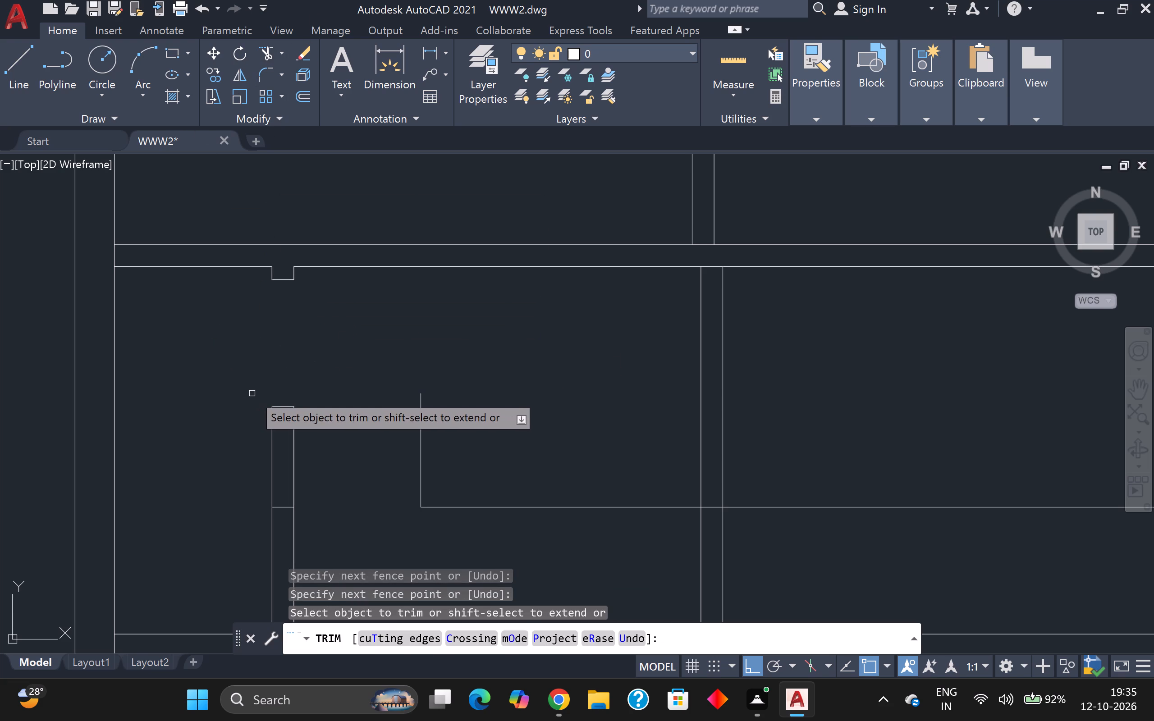
Extend the opening's lower cross line right to the short vertical line and trim the vertical's stub above it to form a corner.
left_click(292, 408, "shift")
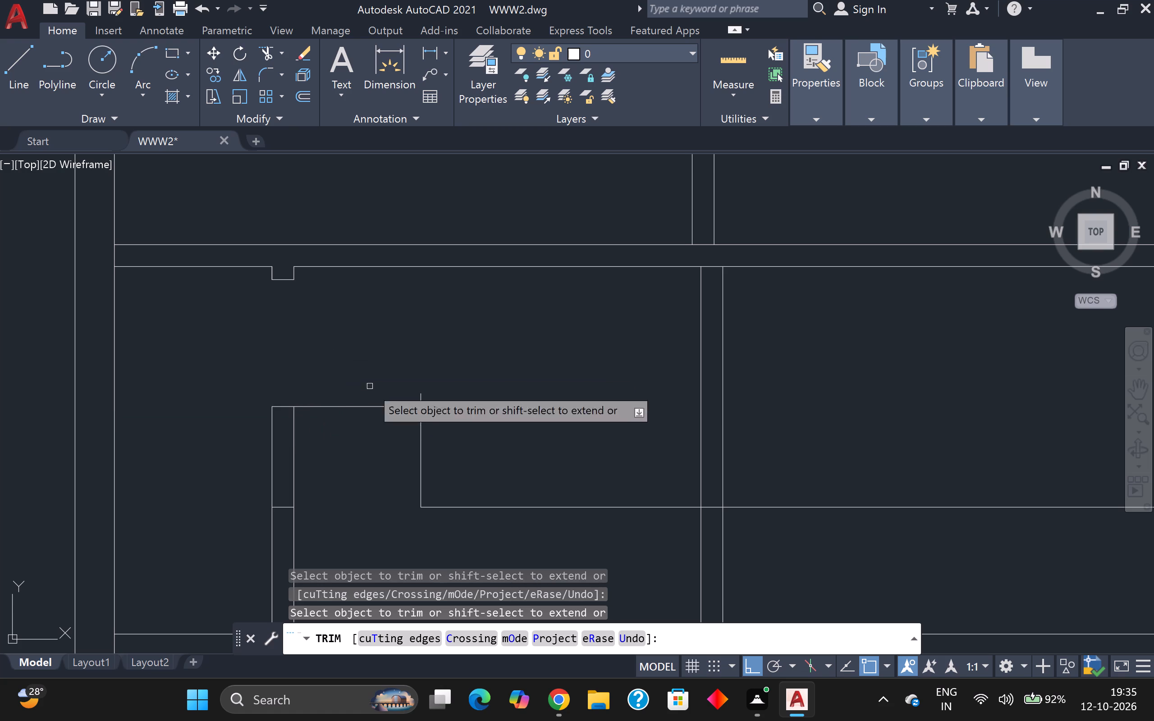
scroll(436, 411, "up", 2)
left_click(430, 380)
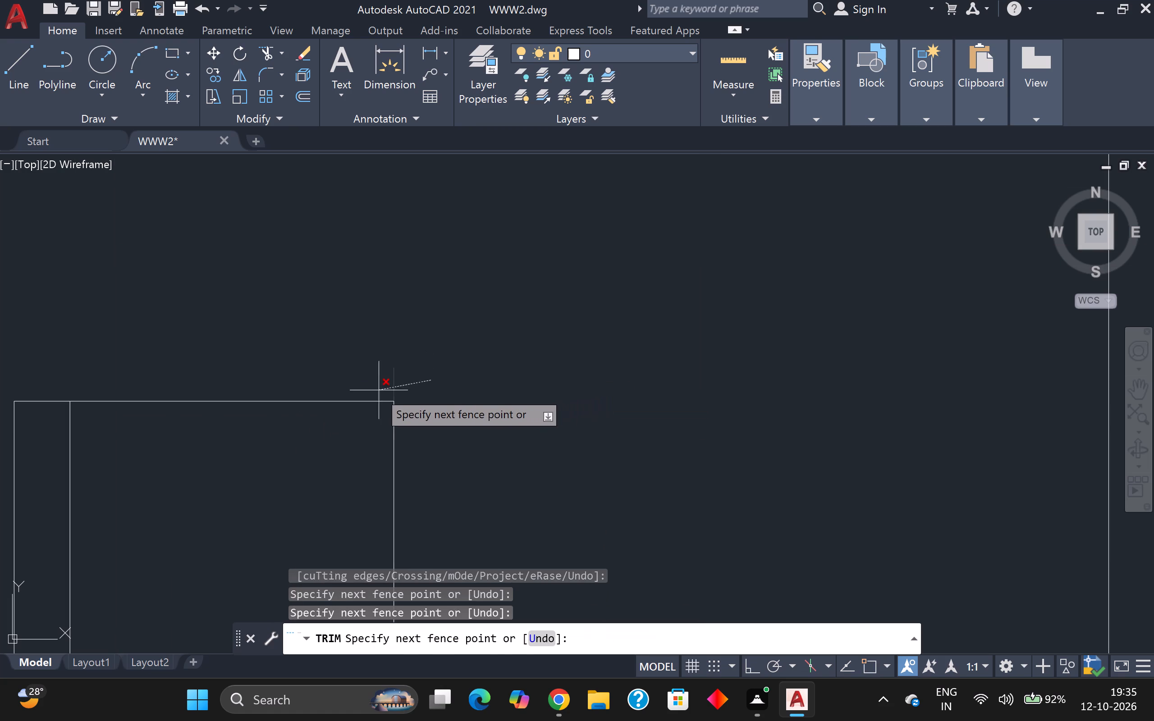
left_click(366, 389)
Trim away the leftover short cross line inside the left vertical partition, level with the long single horizontal line.
scroll(367, 380, "up", 1)
scroll(367, 379, "down", 4)
middle_click_drag(348, 492, 343, 488)
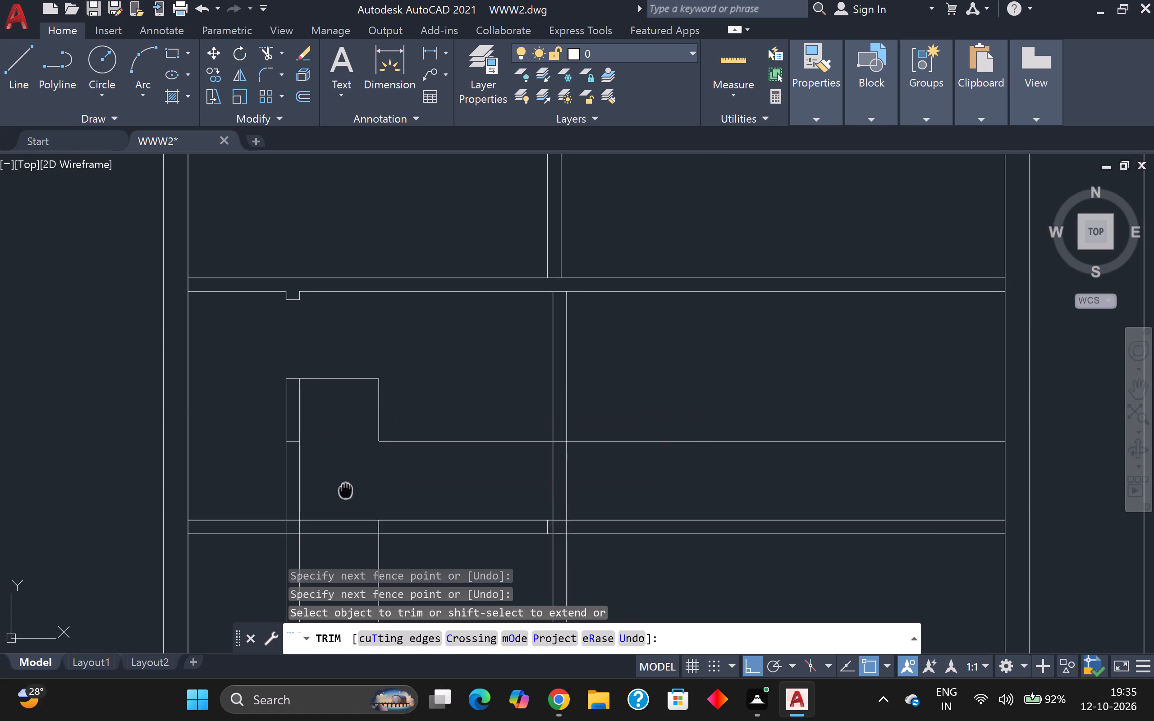
middle_click_drag(343, 488, 381, 420)
scroll(348, 394, "up", 2)
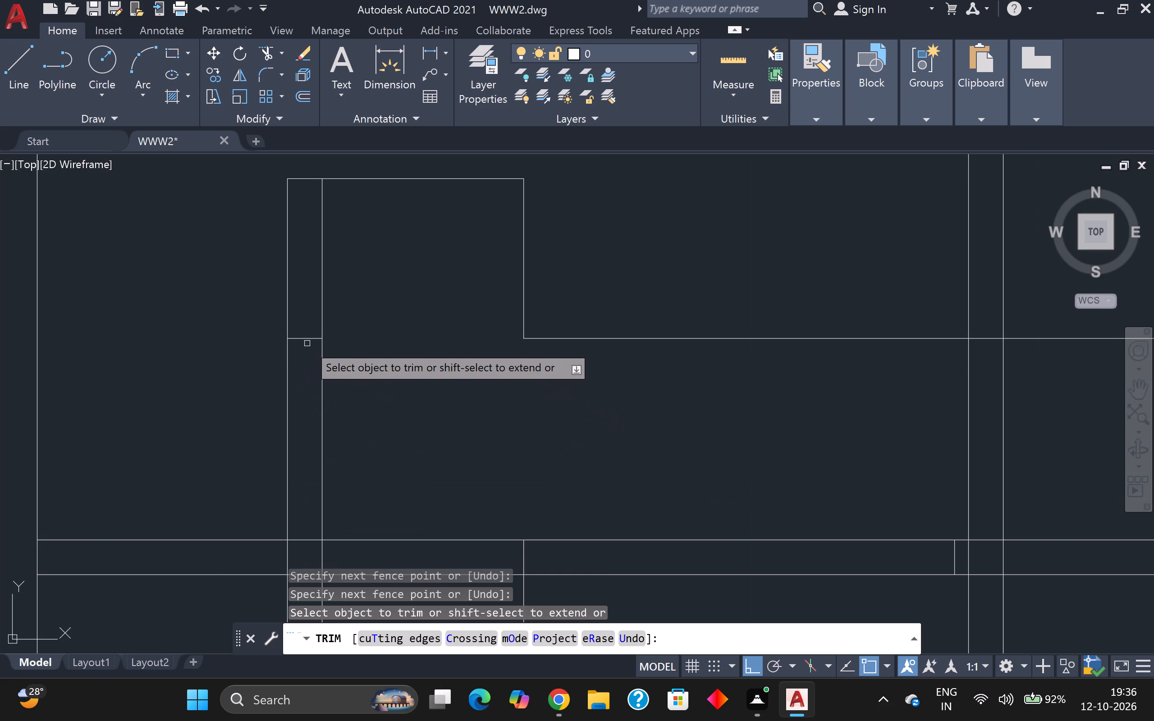
left_click(307, 337)
scroll(351, 344, "down", 3)
scroll(479, 328, "down", 1)
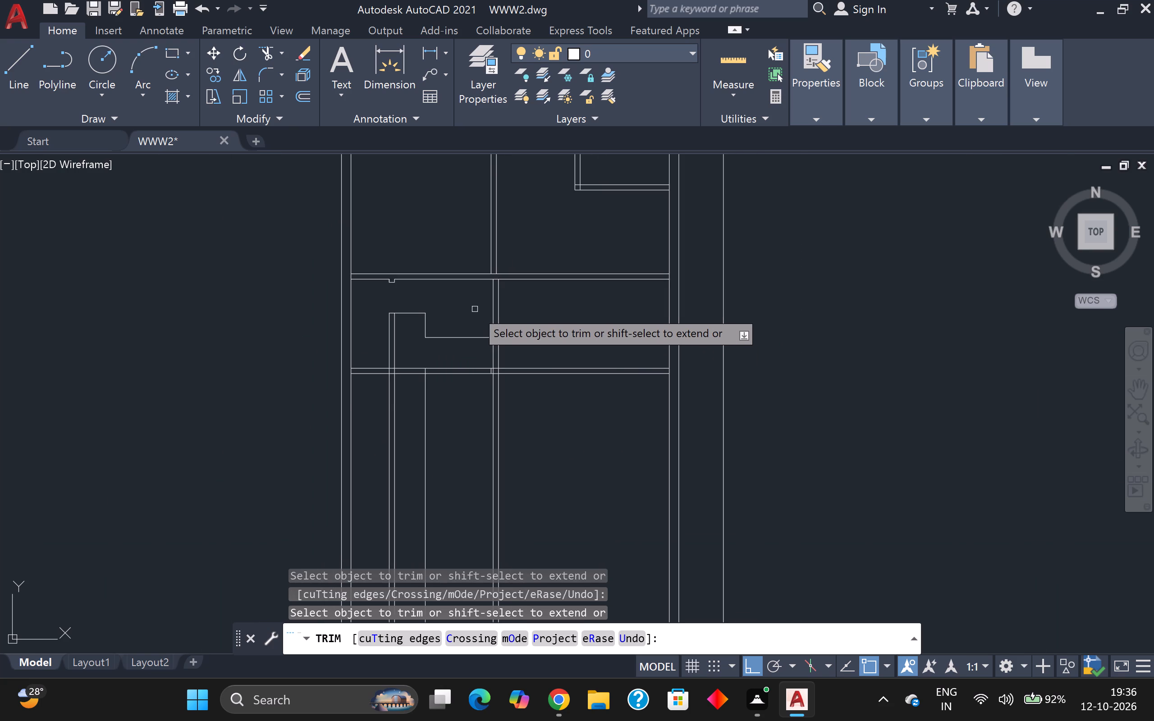
scroll(475, 309, "up", 1)
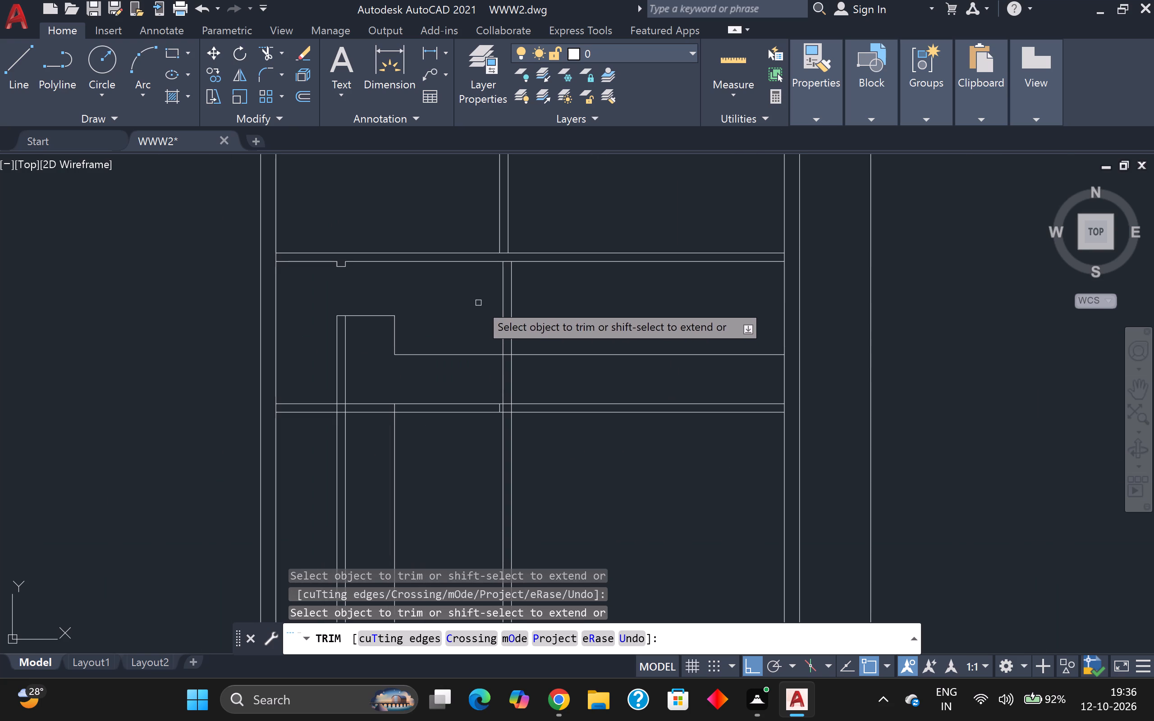
scroll(483, 286, "up", 2)
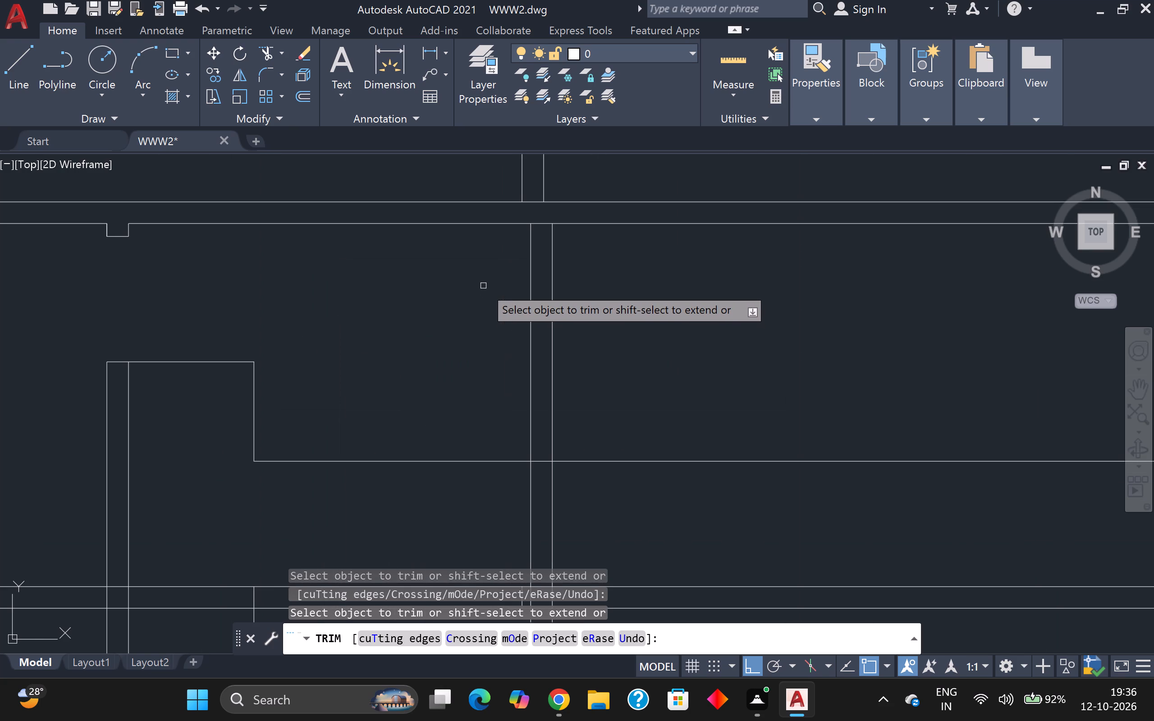
scroll(491, 285, "up", 1)
scroll(515, 268, "down", 2)
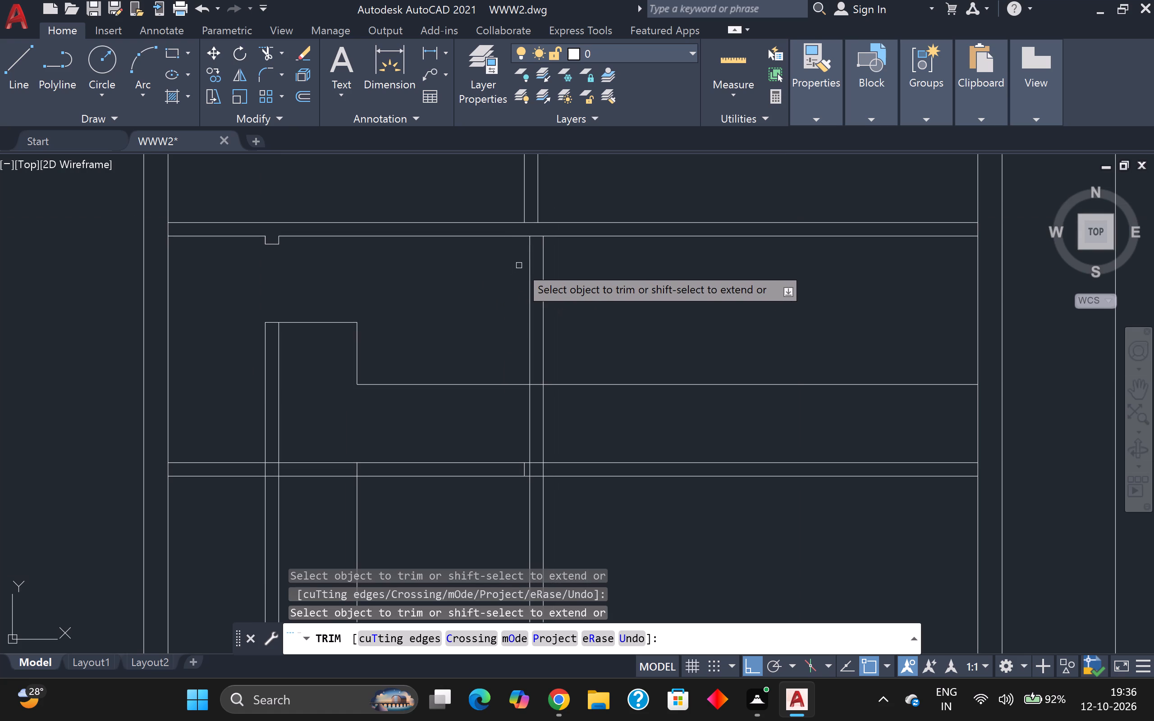
key("Escape")
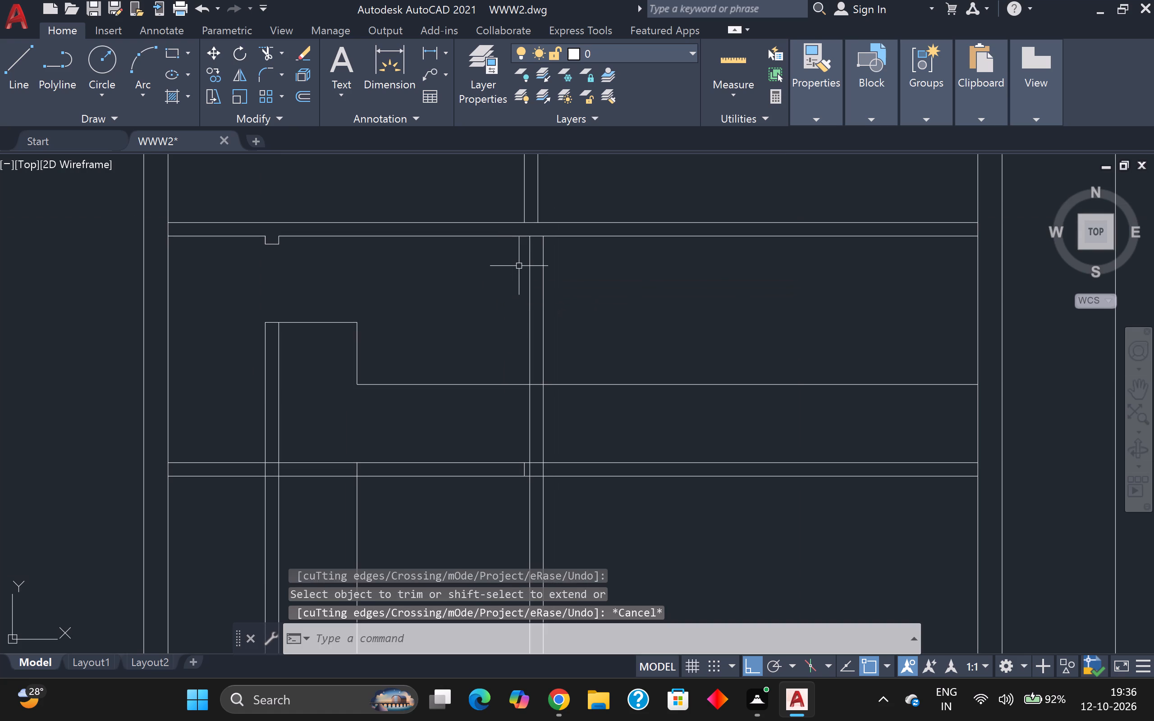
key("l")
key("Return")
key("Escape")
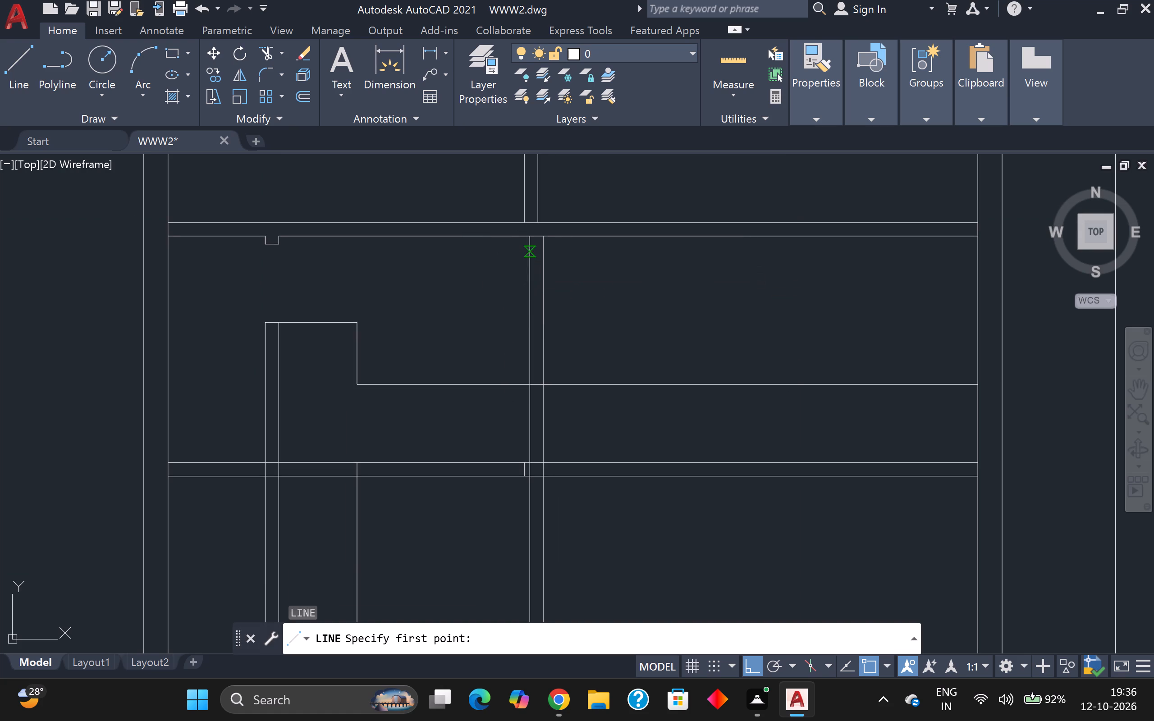
Draw a line 3' down the middle vertical partition's left line from the upper horizontal partition's underside and across to its right line.
scroll(527, 238, "up", 1)
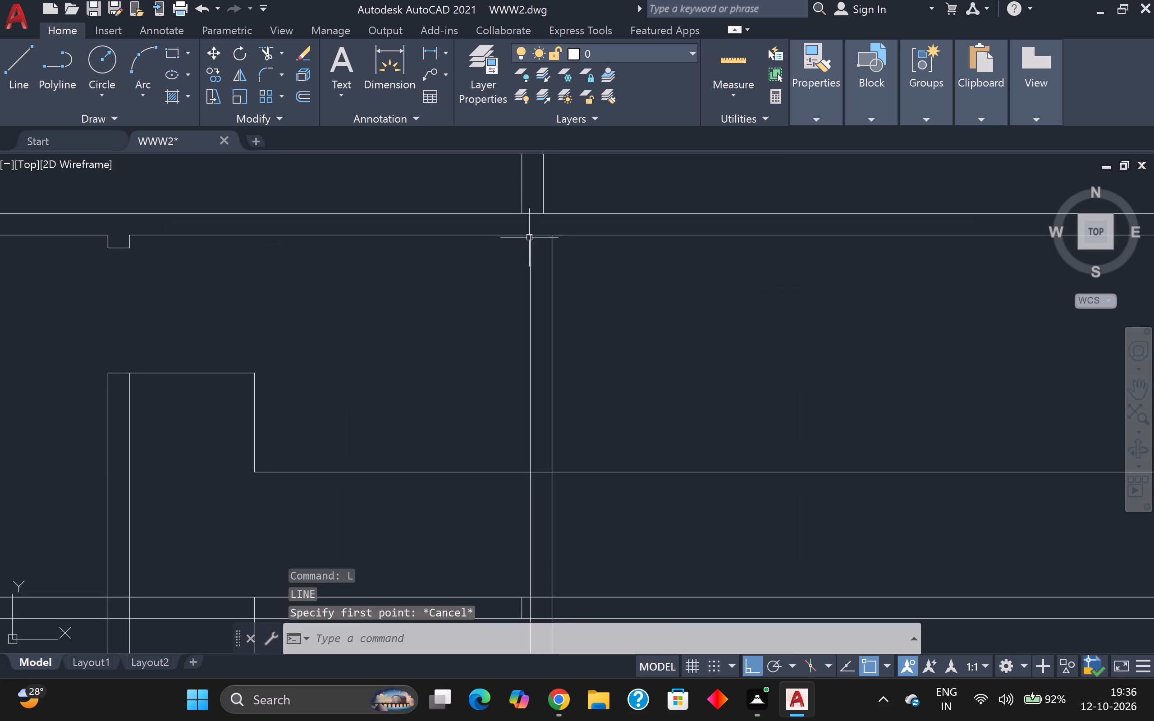
scroll(536, 235, "up", 3)
key("l")
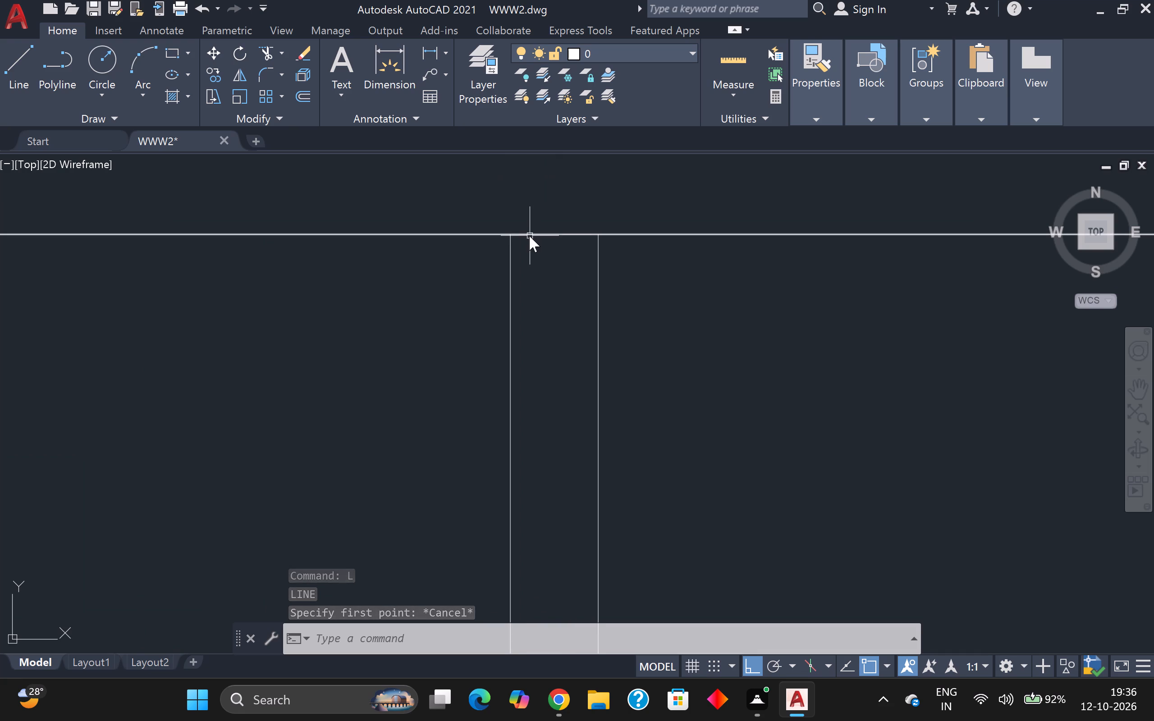
key("Return")
left_click(514, 238)
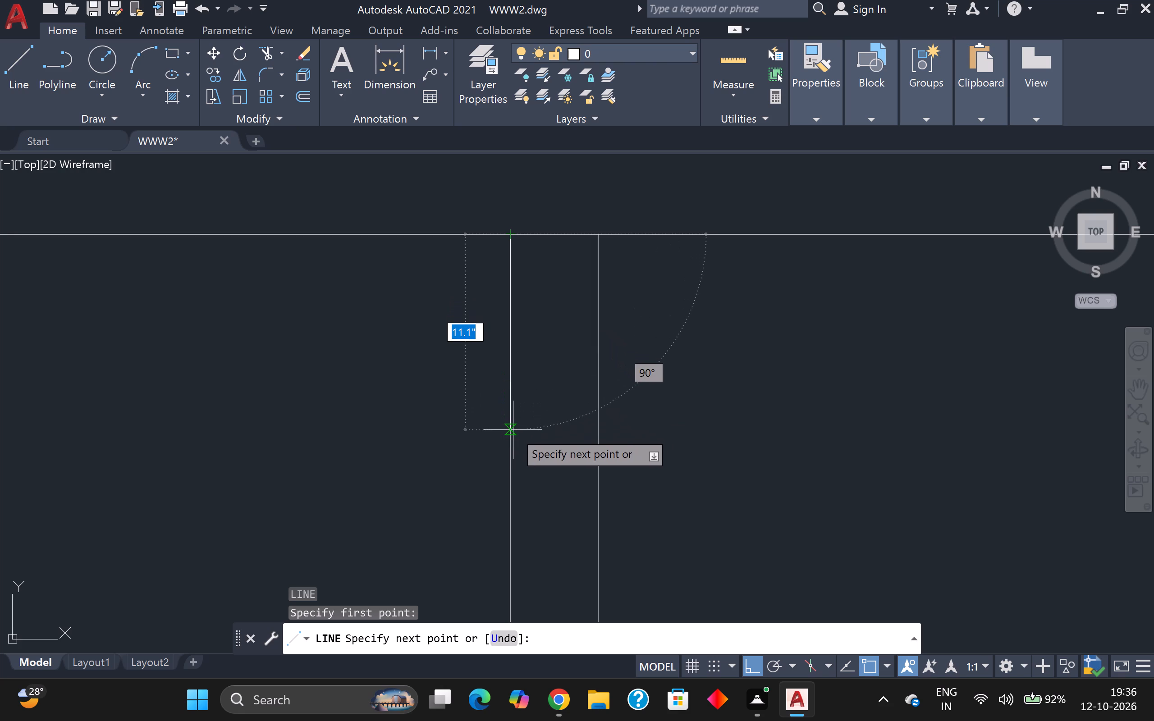
type("3'")
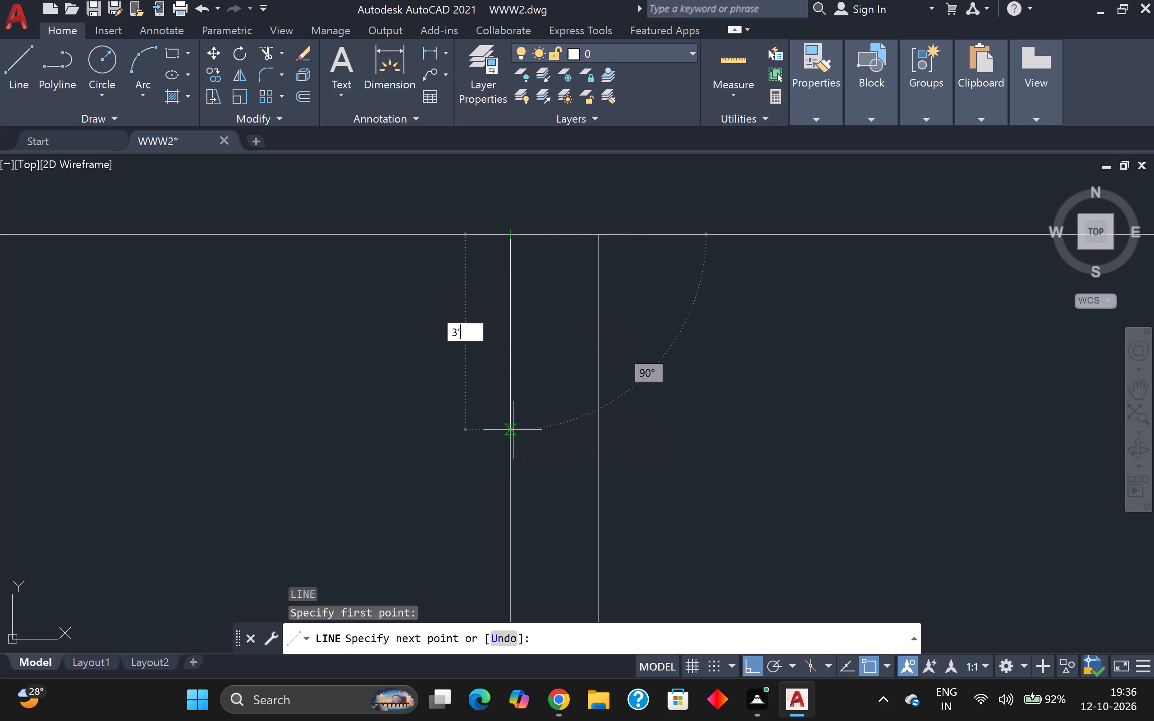
key("Return")
scroll(517, 420, "down", 3)
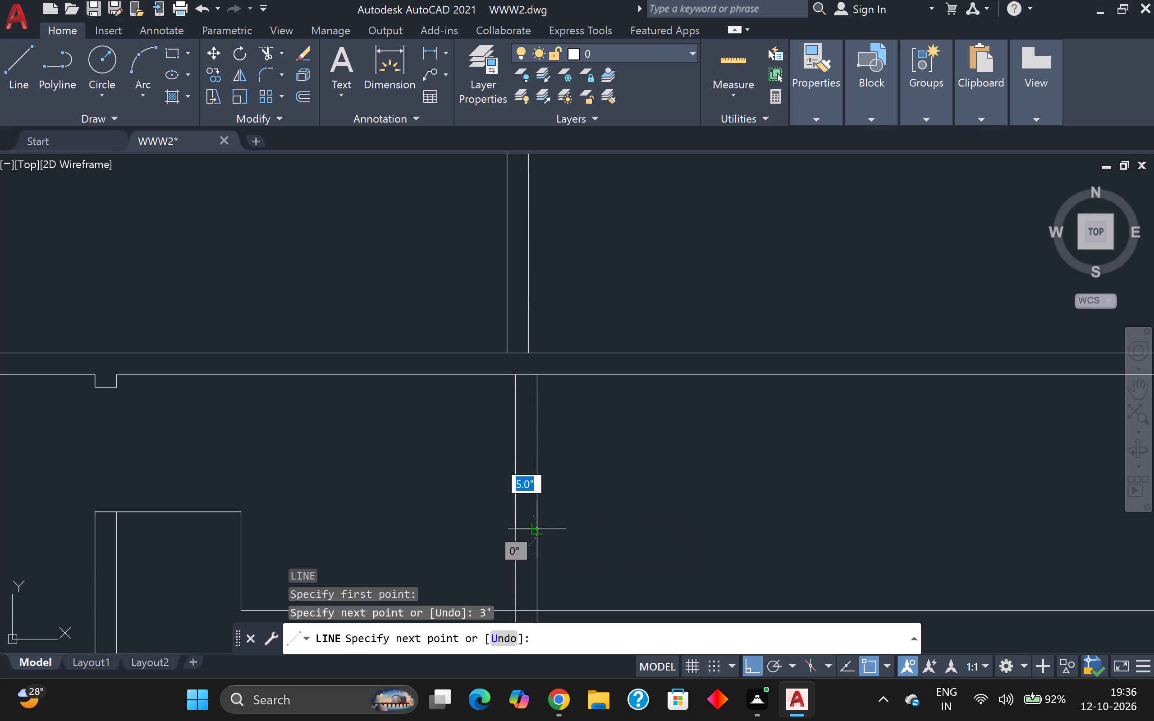
left_click(542, 526)
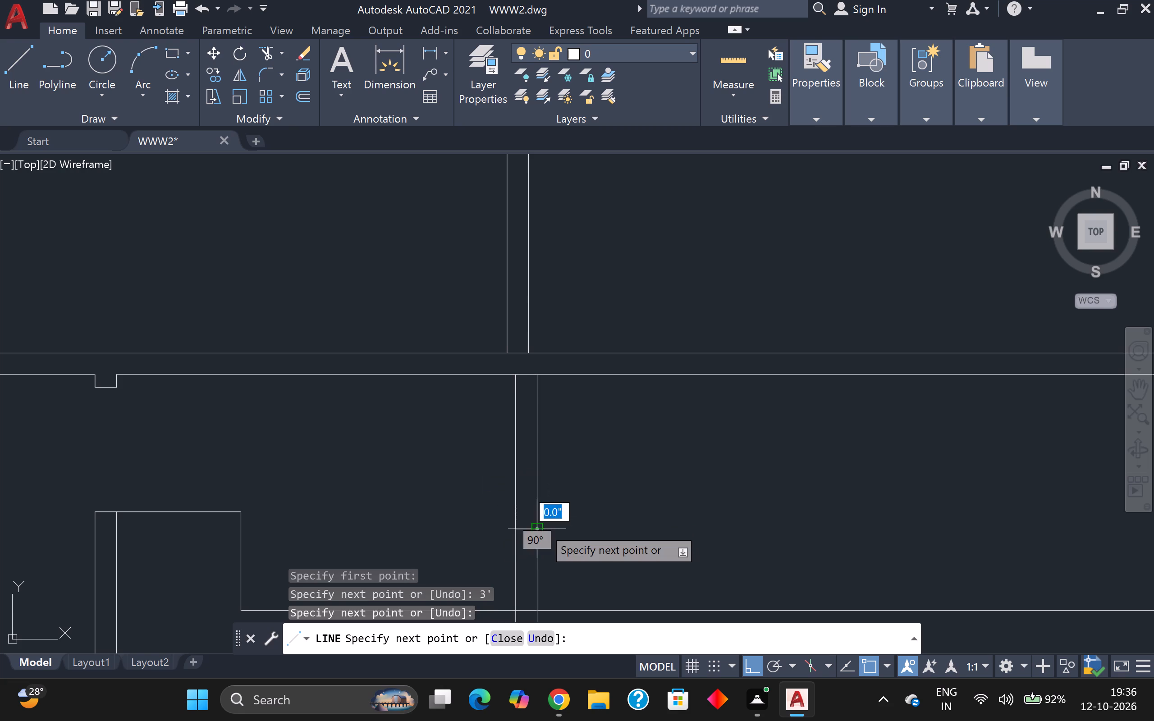
key("Escape")
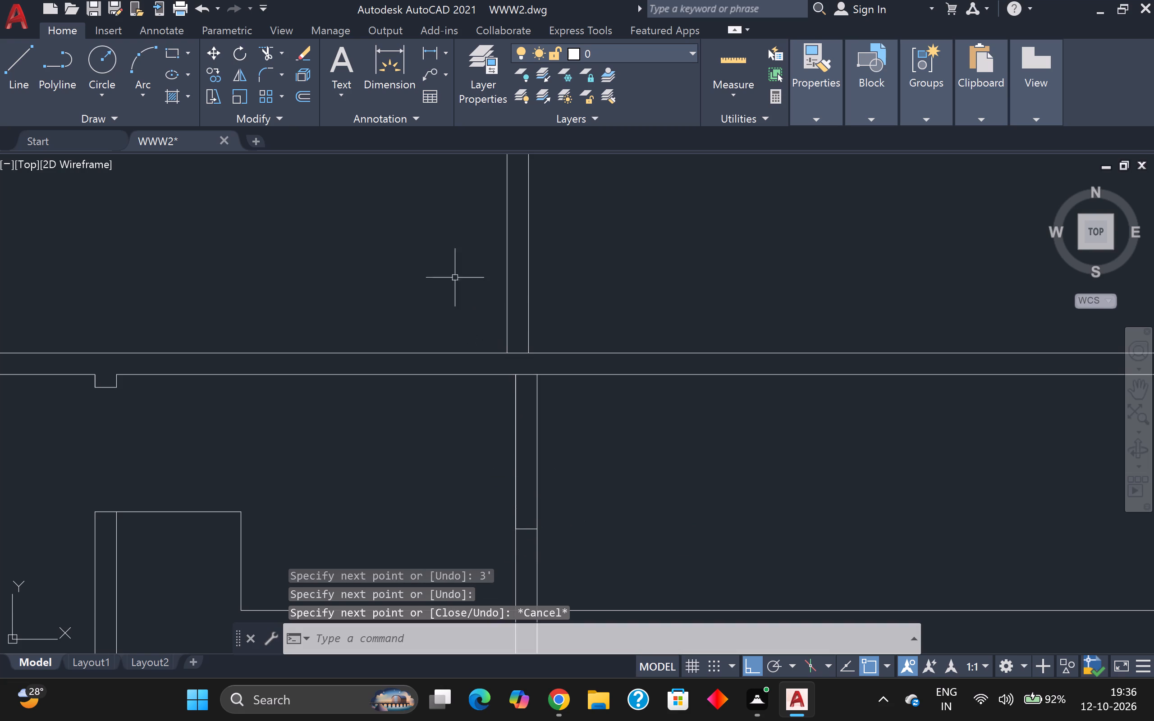
Trim both lines of the middle vertical partition between the upper horizontal partition and the 3' cross line to cut an opening.
left_click(270, 55)
left_click(479, 430)
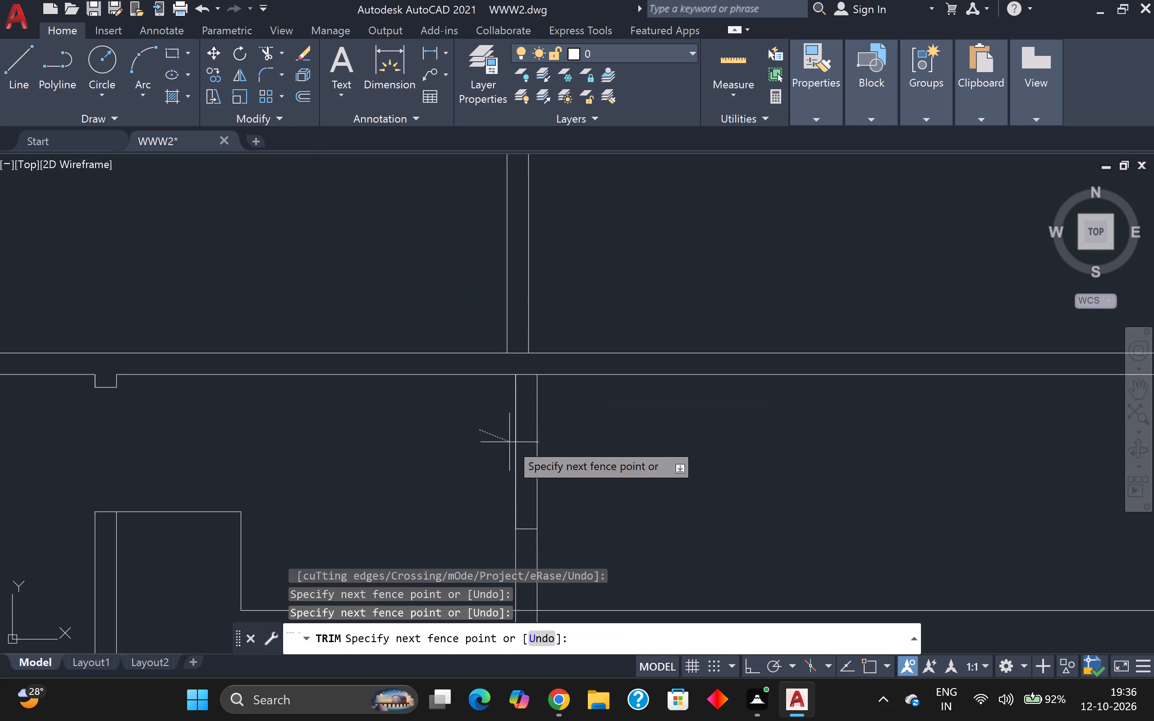
left_click(690, 449)
Trim the single horizontal line back to the middle vertical partition's left line, removing its parts inside and beyond the partition.
scroll(690, 449, "down", 3)
middle_click_drag(689, 446, 689, 444)
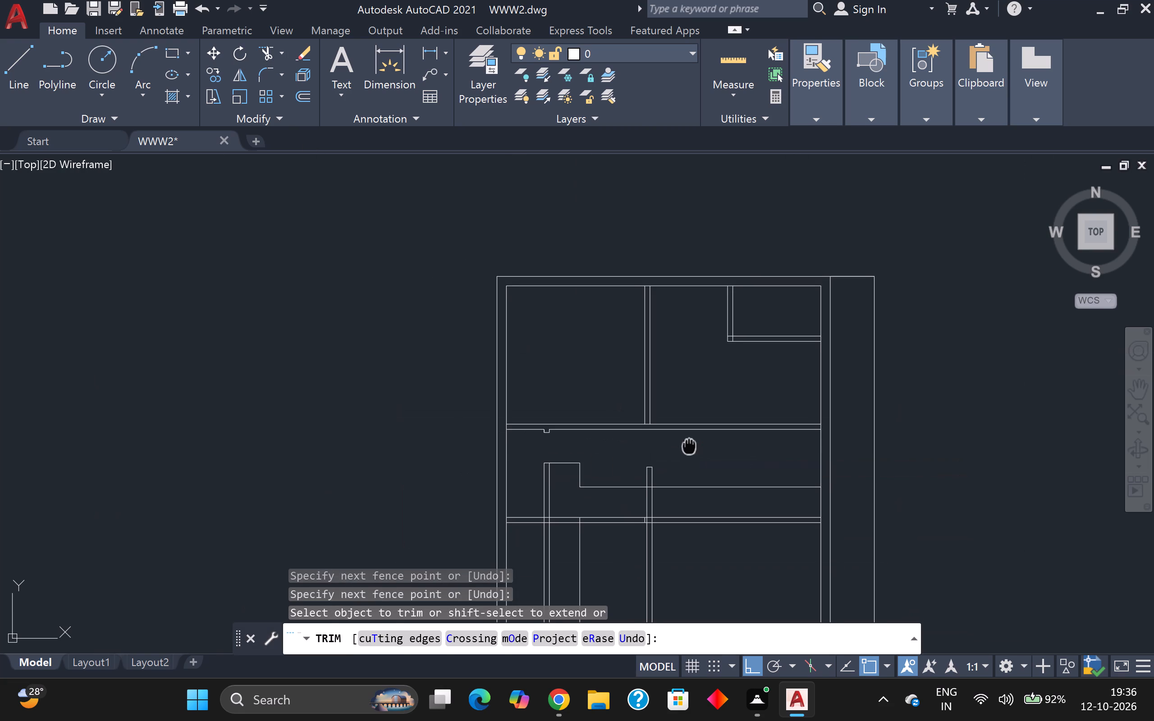
middle_click_drag(689, 444, 604, 411)
left_click(631, 424)
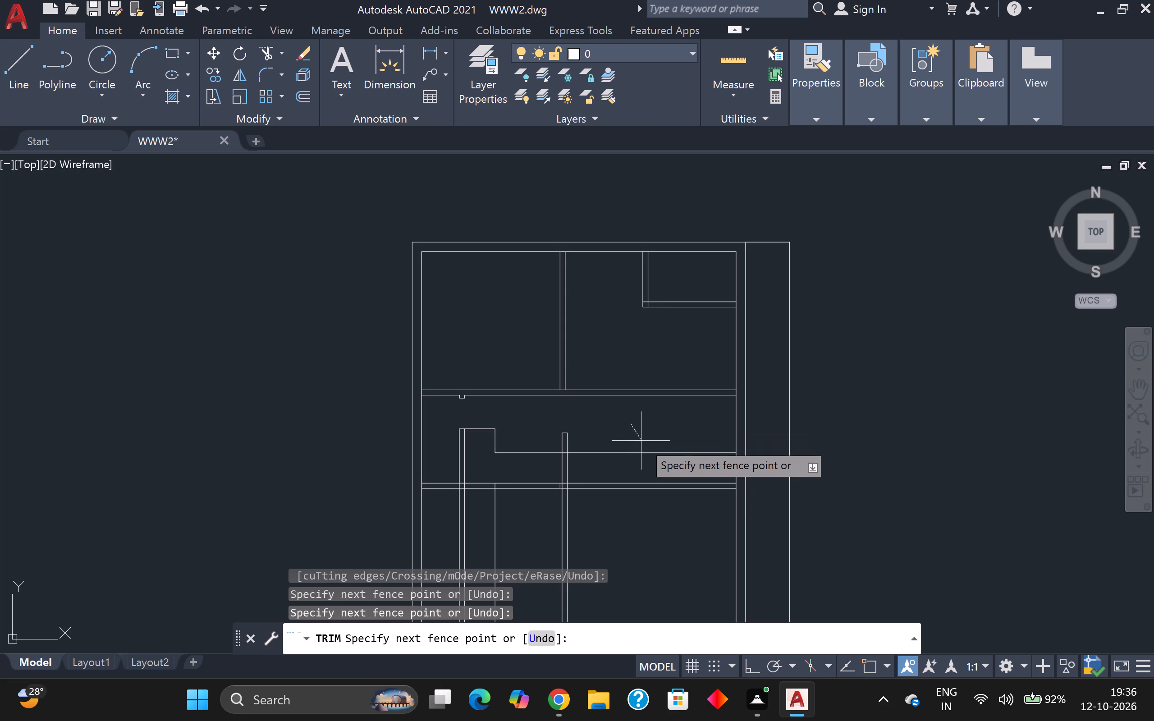
left_click(638, 463)
scroll(482, 458, "up", 3)
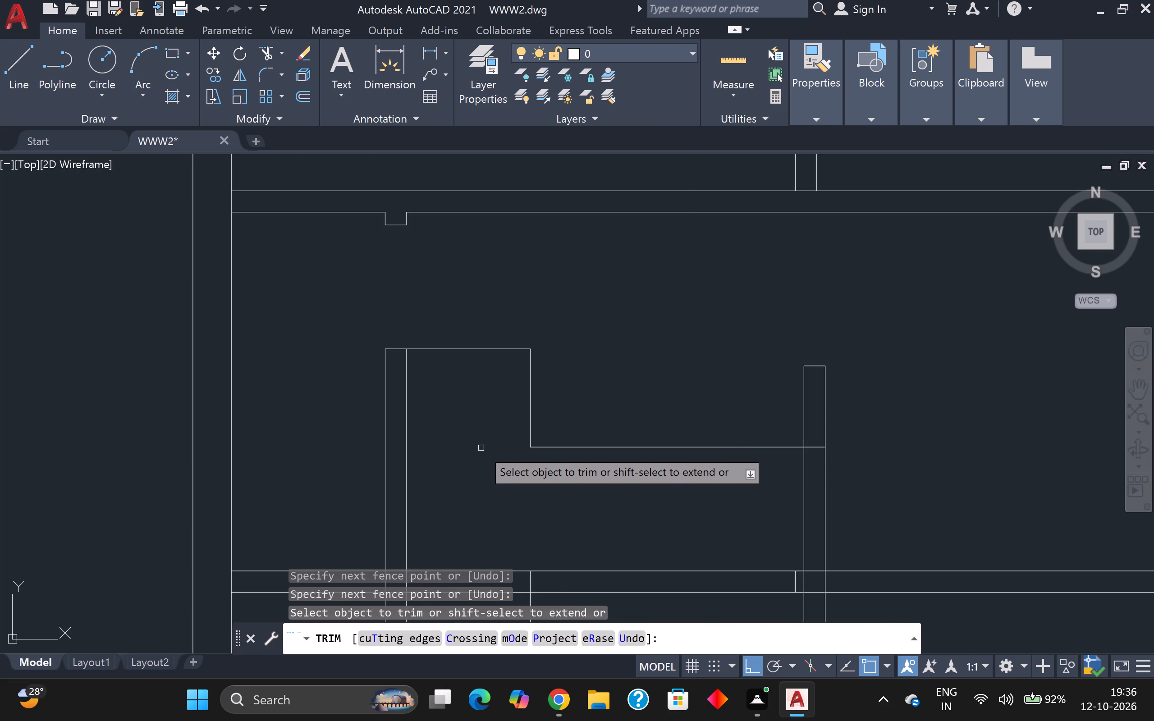
scroll(388, 381, "up", 2)
scroll(391, 378, "down", 5)
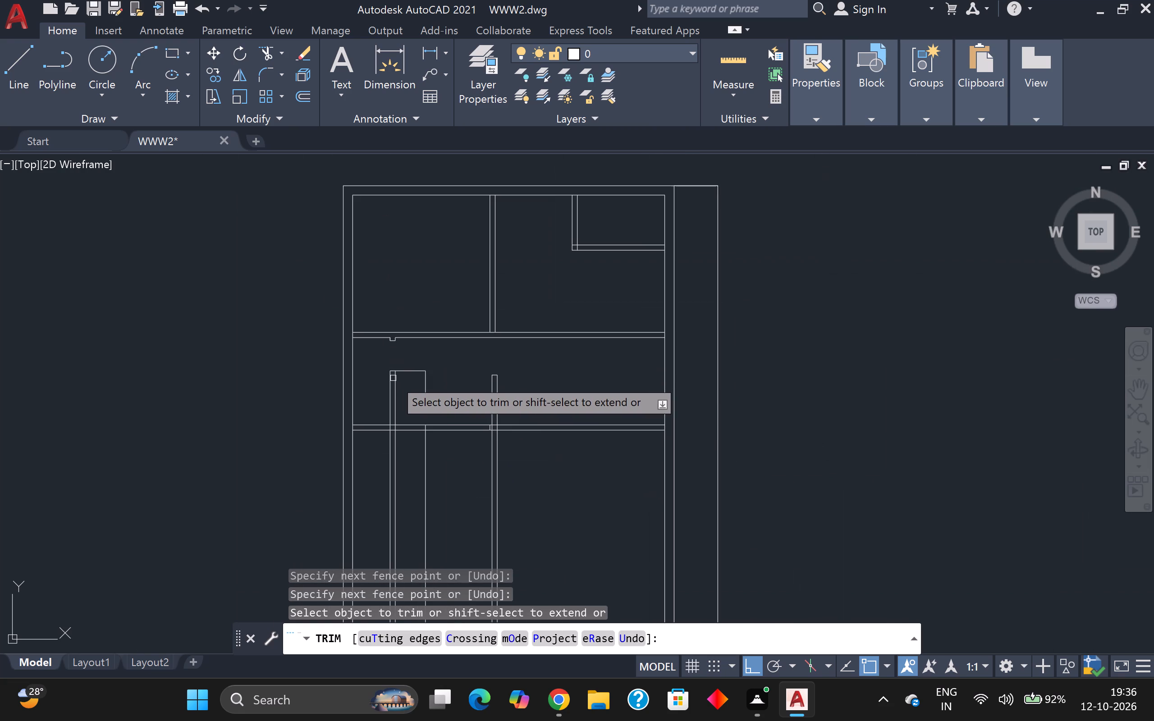
scroll(536, 407, "up", 2)
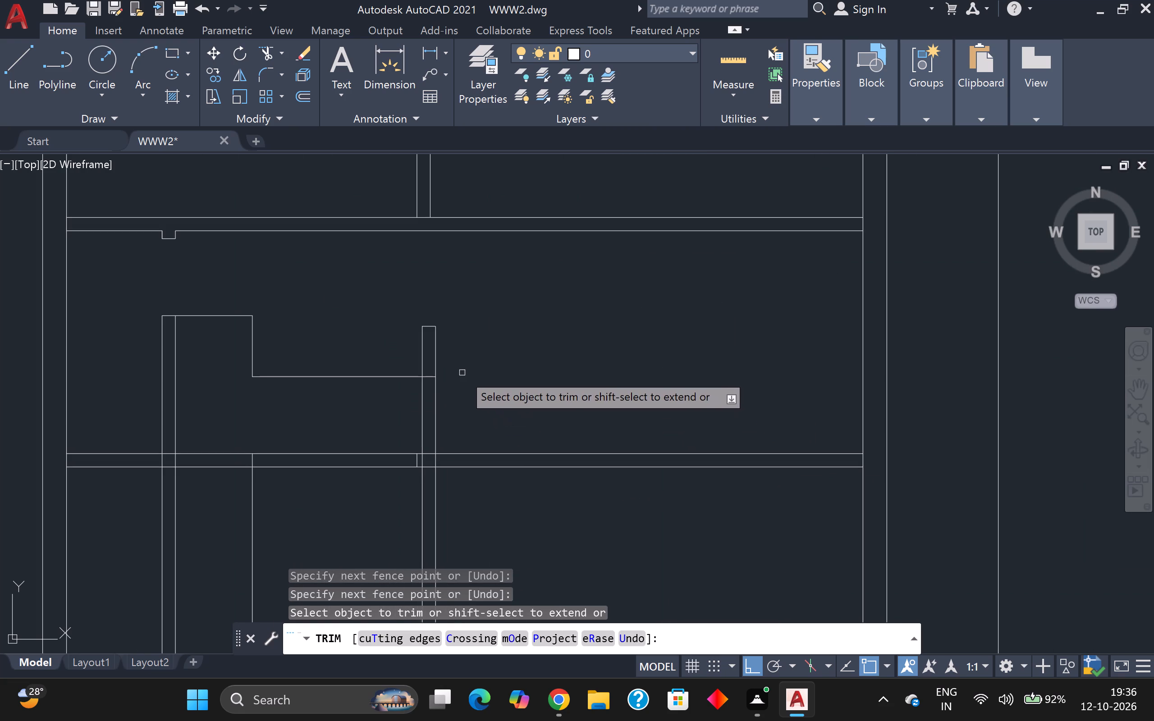
scroll(437, 377, "up", 2)
left_click(421, 375)
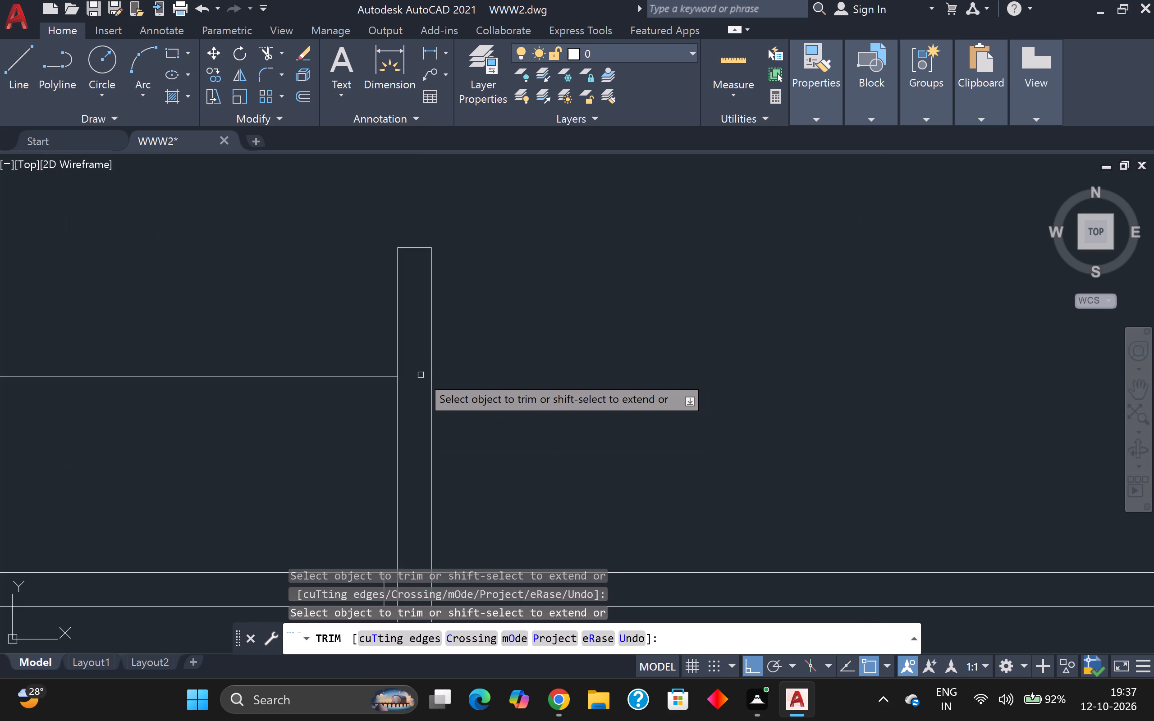
Trim away all the interior vertical lines below the lower horizontal partition, from the left partition across to the middle one.
scroll(421, 375, "down", 3)
scroll(252, 371, "up", 2)
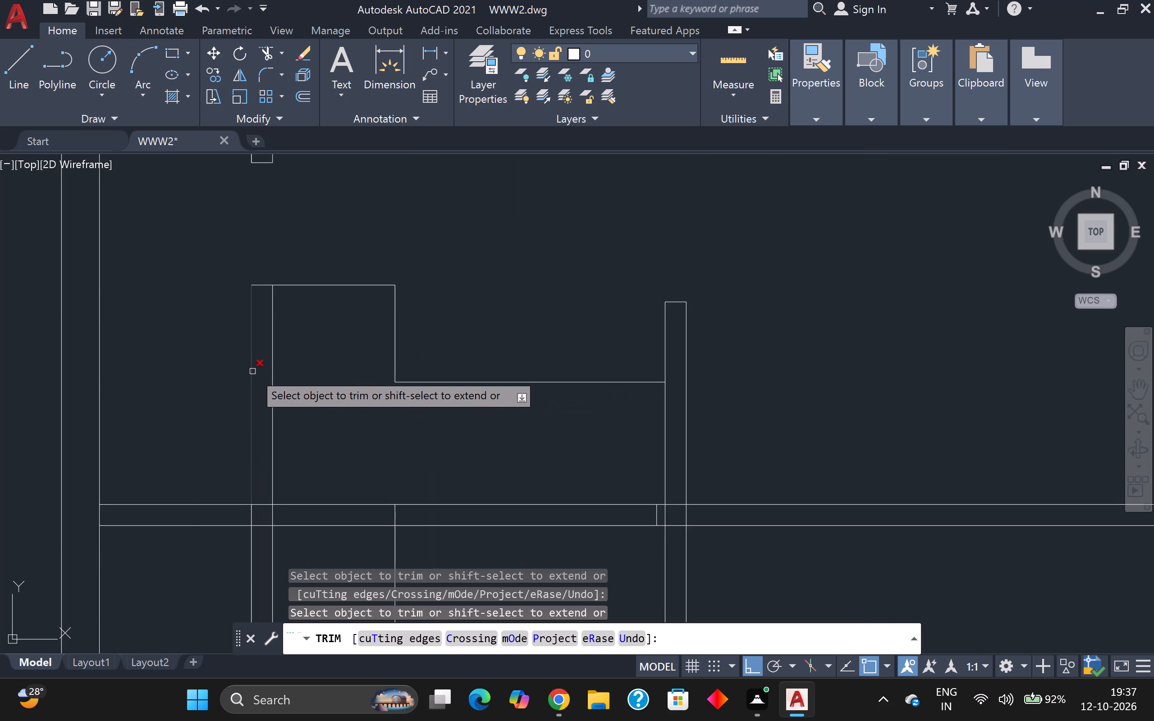
scroll(252, 371, "up", 1)
scroll(253, 370, "down", 2)
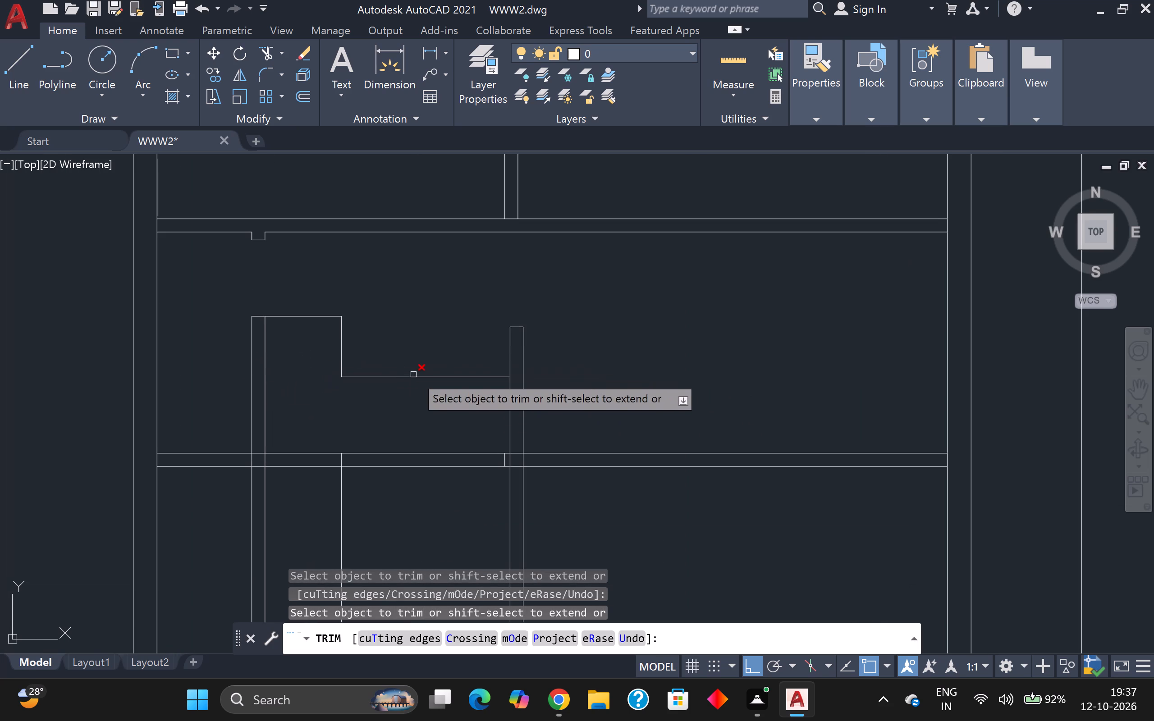
scroll(618, 367, "down", 2)
scroll(691, 380, "down", 2)
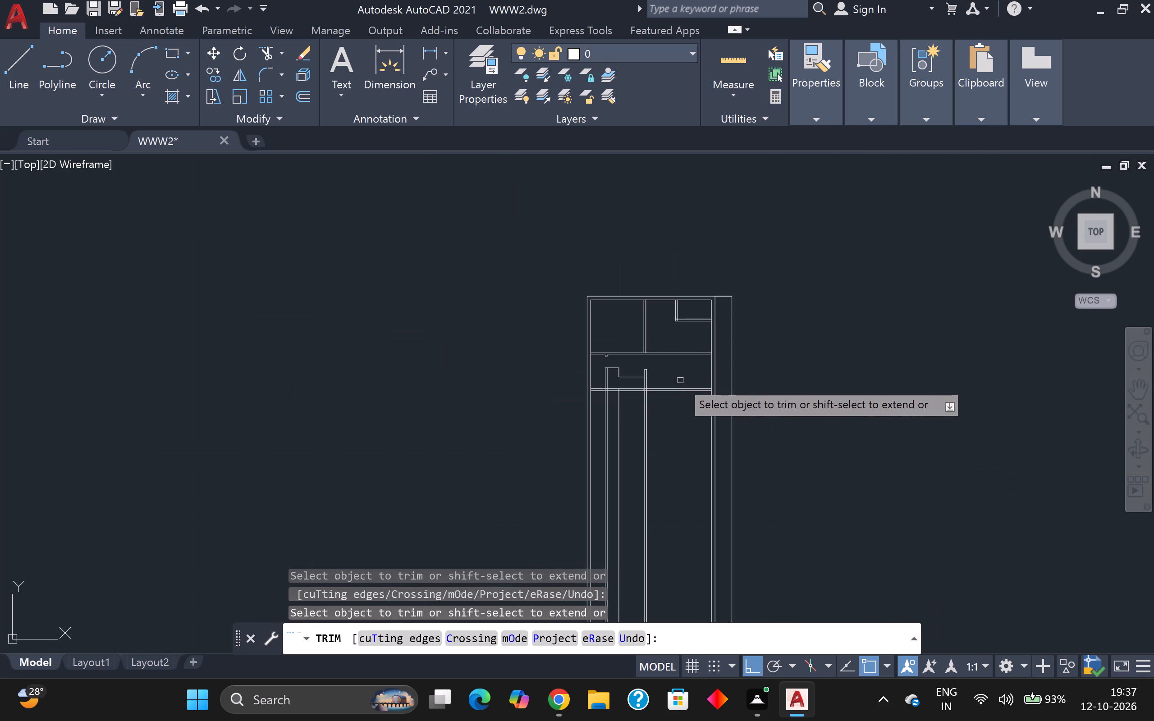
scroll(680, 380, "up", 1)
scroll(685, 402, "down", 1)
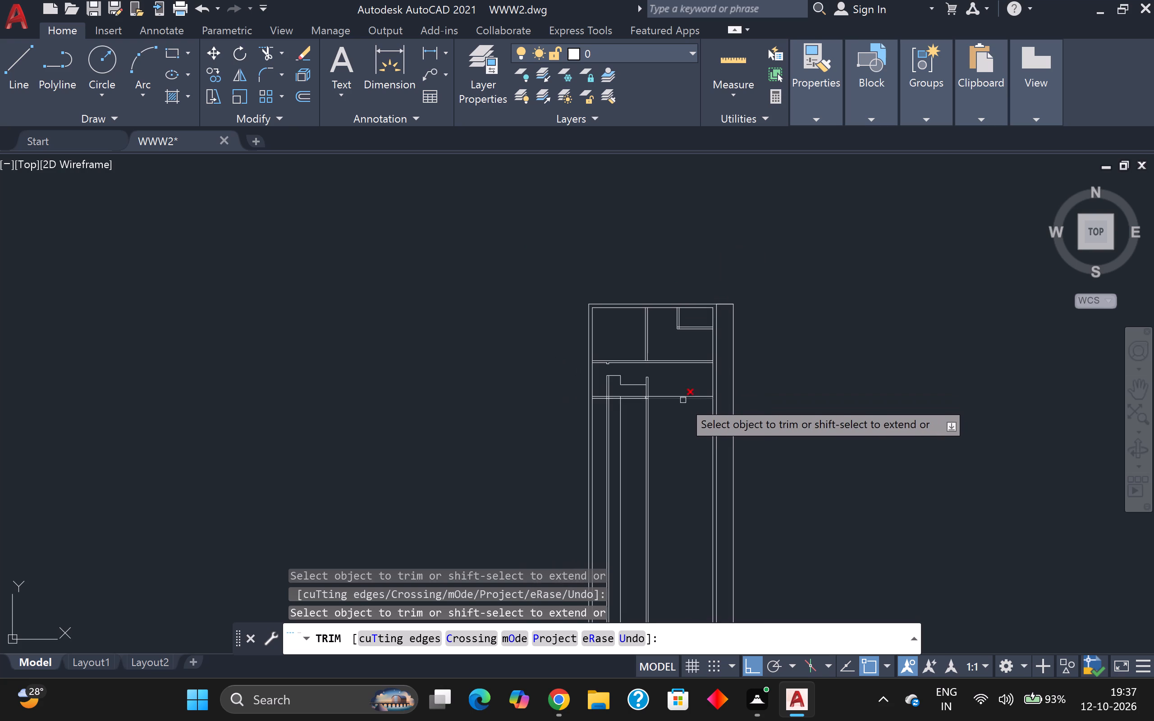
scroll(675, 390, "up", 3)
scroll(674, 388, "down", 2)
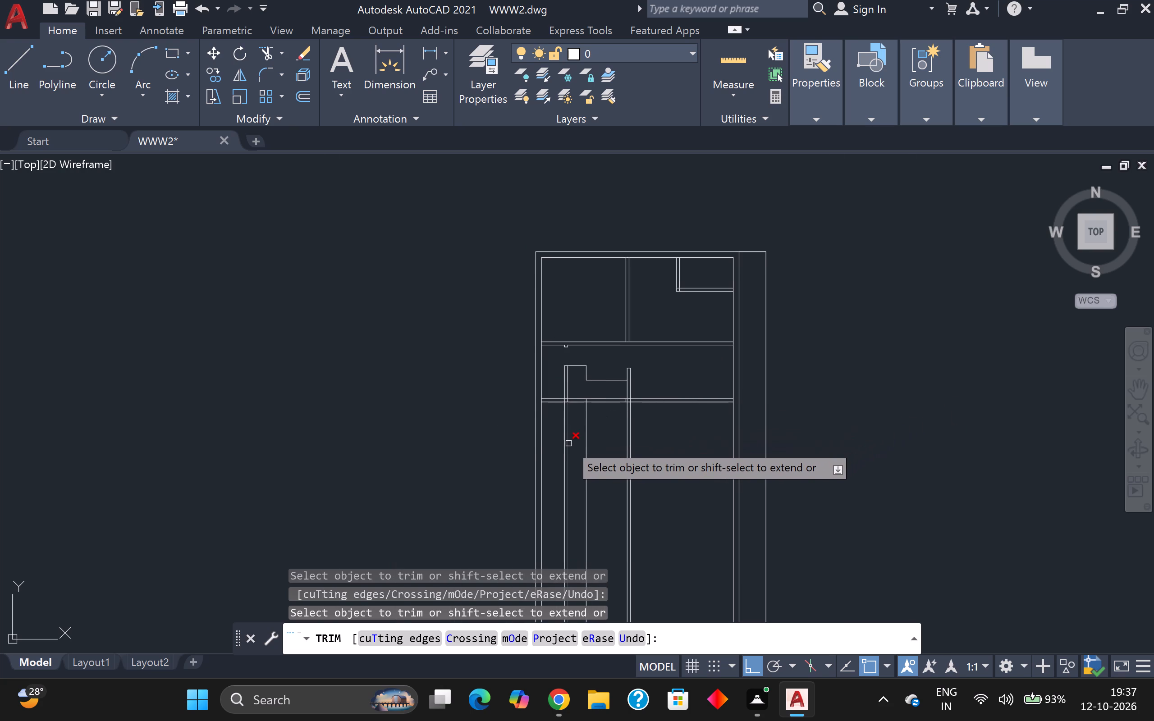
left_click(558, 449)
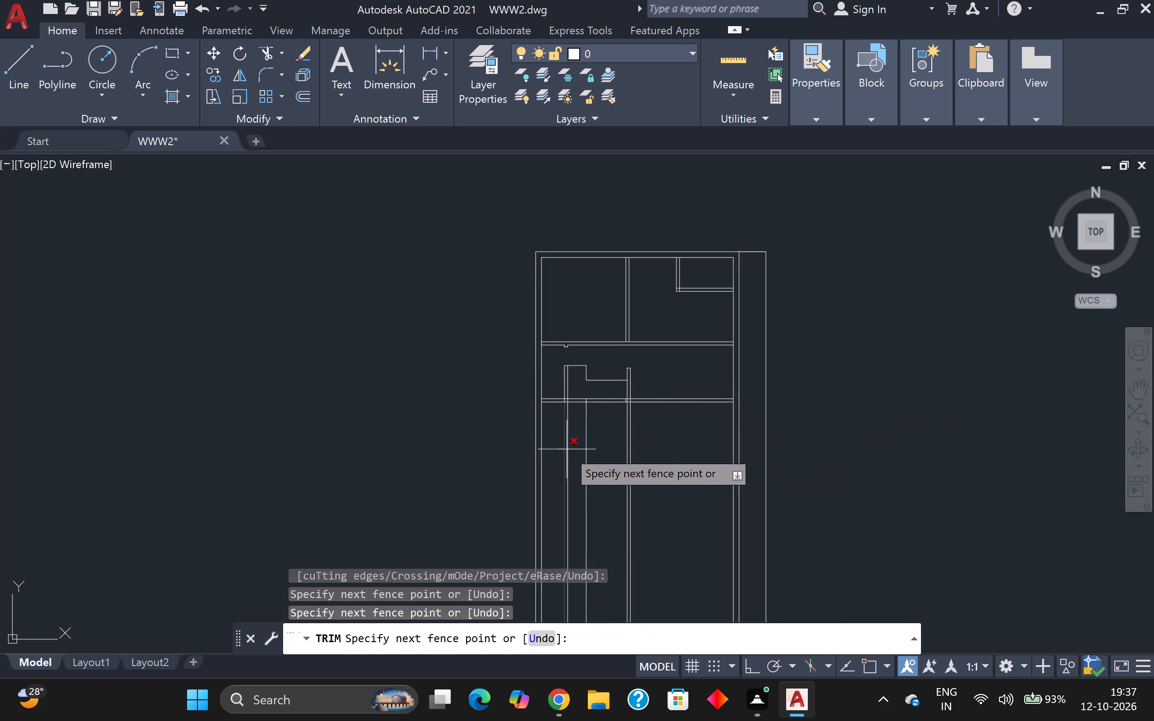
left_click(645, 456)
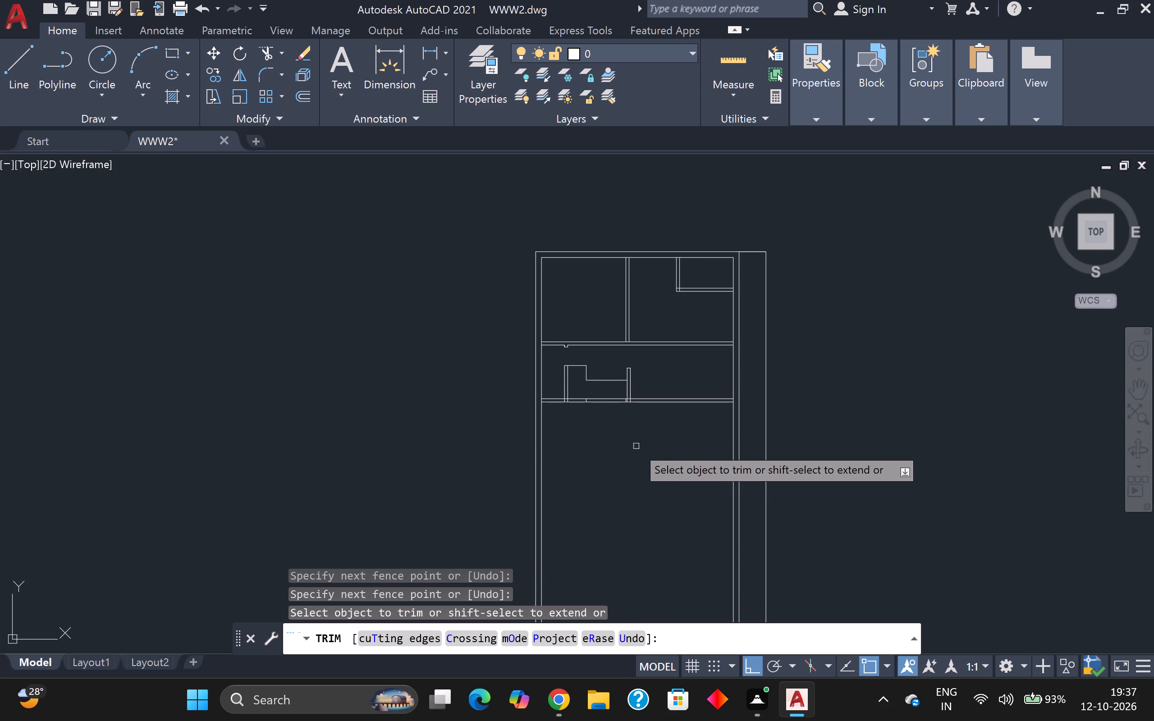
Trim the short vertical line stubs left between the two lines of the lower horizontal partition.
scroll(600, 400, "up", 7)
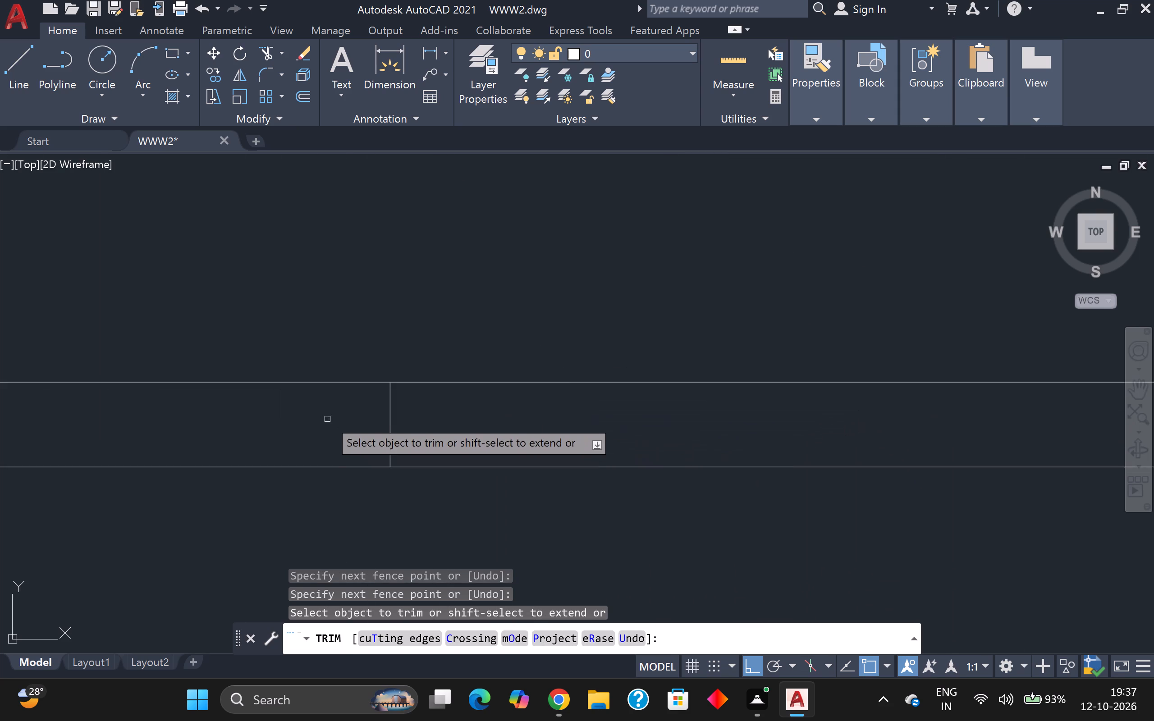
left_click_drag(328, 417, 340, 417)
left_click(392, 422)
scroll(392, 421, "down", 3)
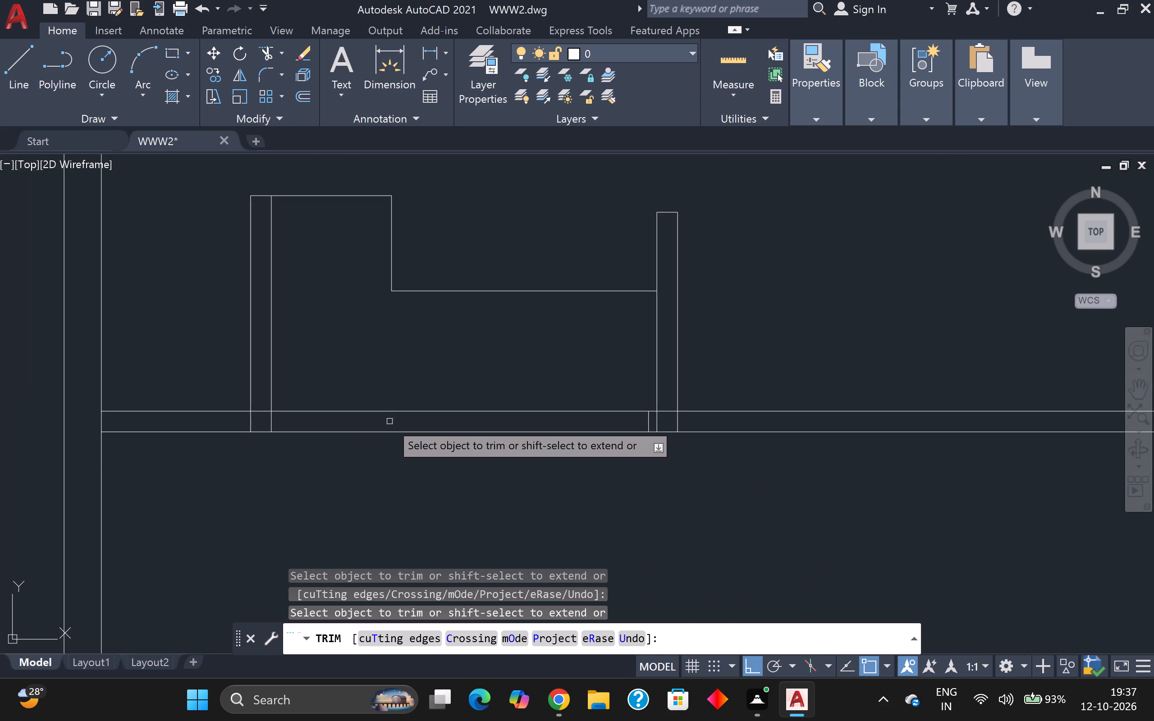
left_click(228, 415)
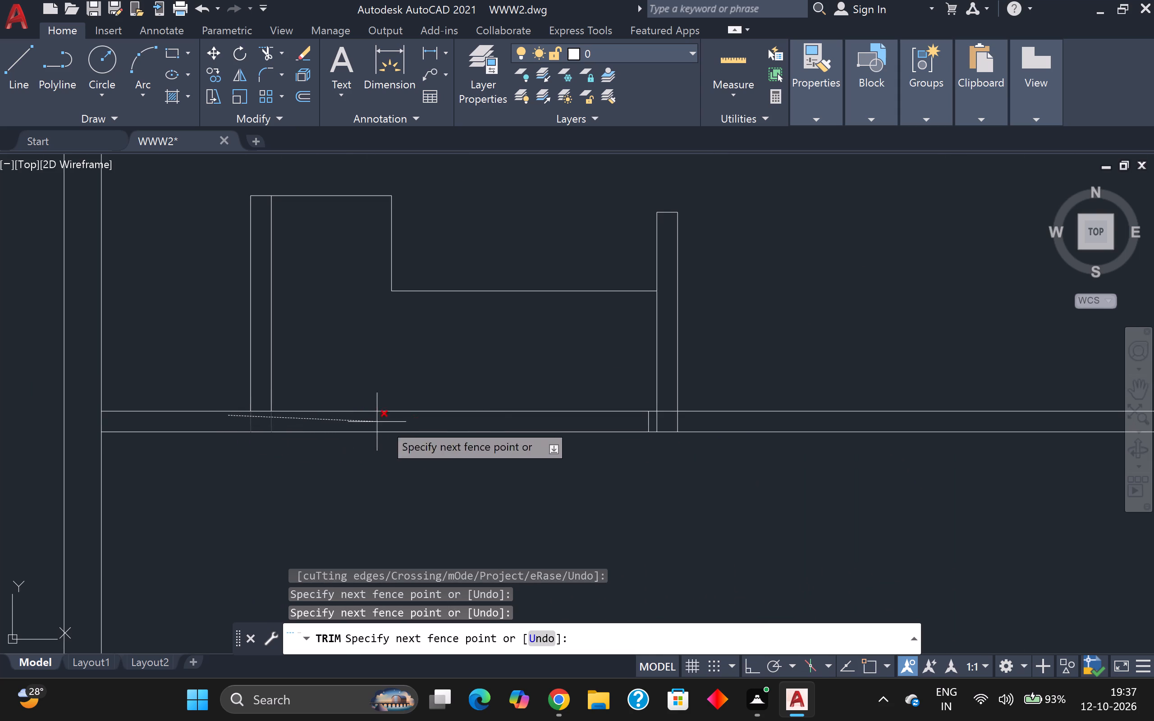
left_click(705, 420)
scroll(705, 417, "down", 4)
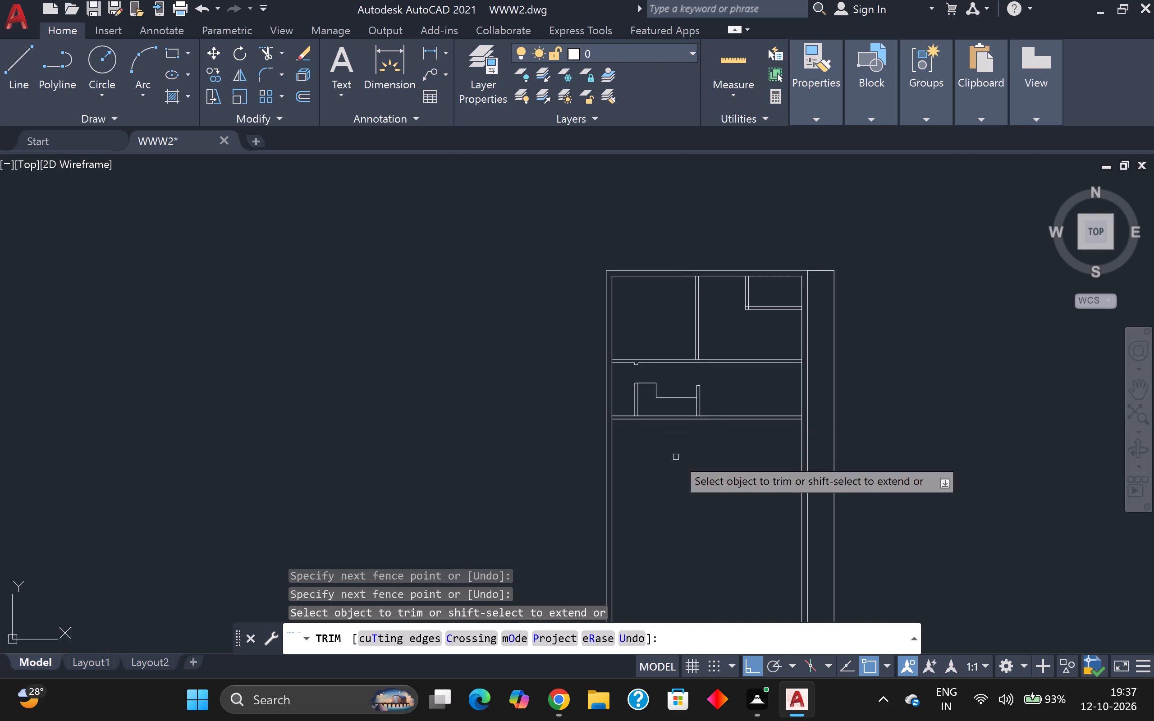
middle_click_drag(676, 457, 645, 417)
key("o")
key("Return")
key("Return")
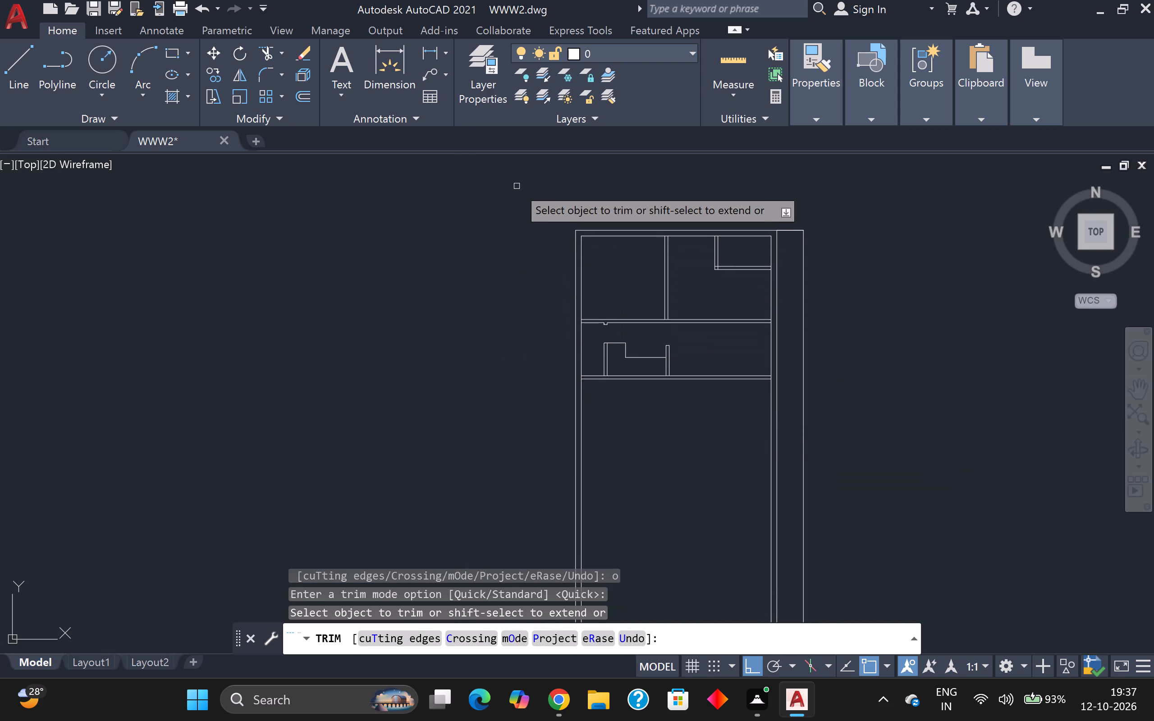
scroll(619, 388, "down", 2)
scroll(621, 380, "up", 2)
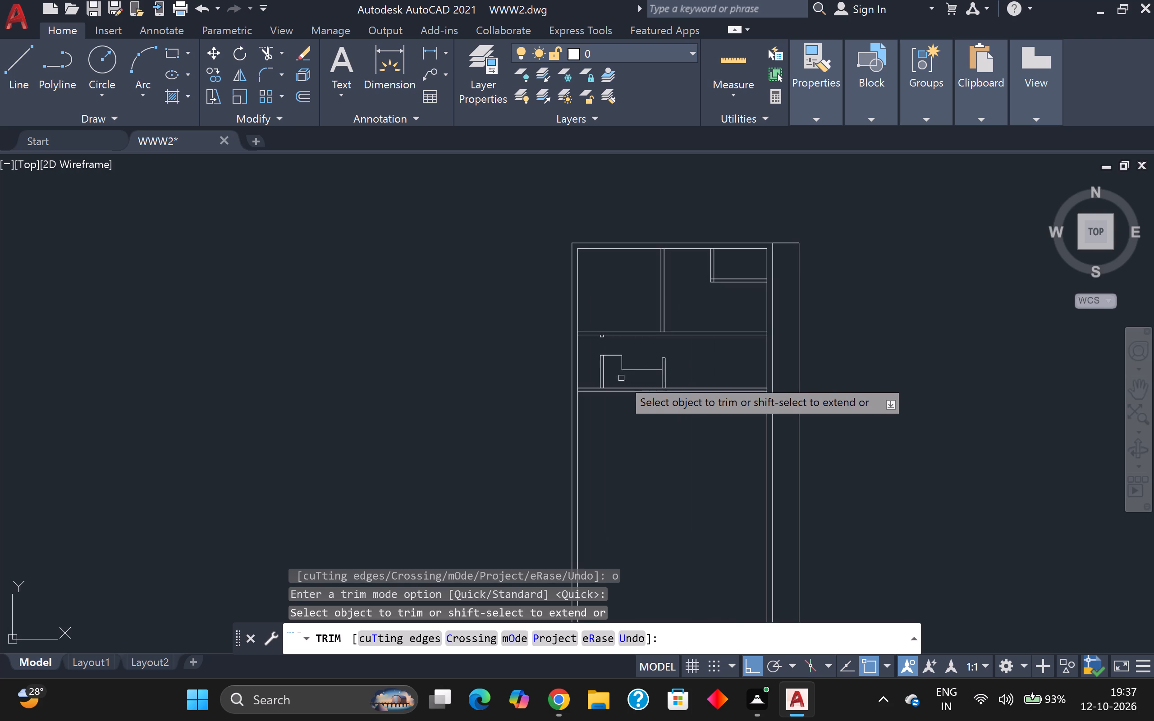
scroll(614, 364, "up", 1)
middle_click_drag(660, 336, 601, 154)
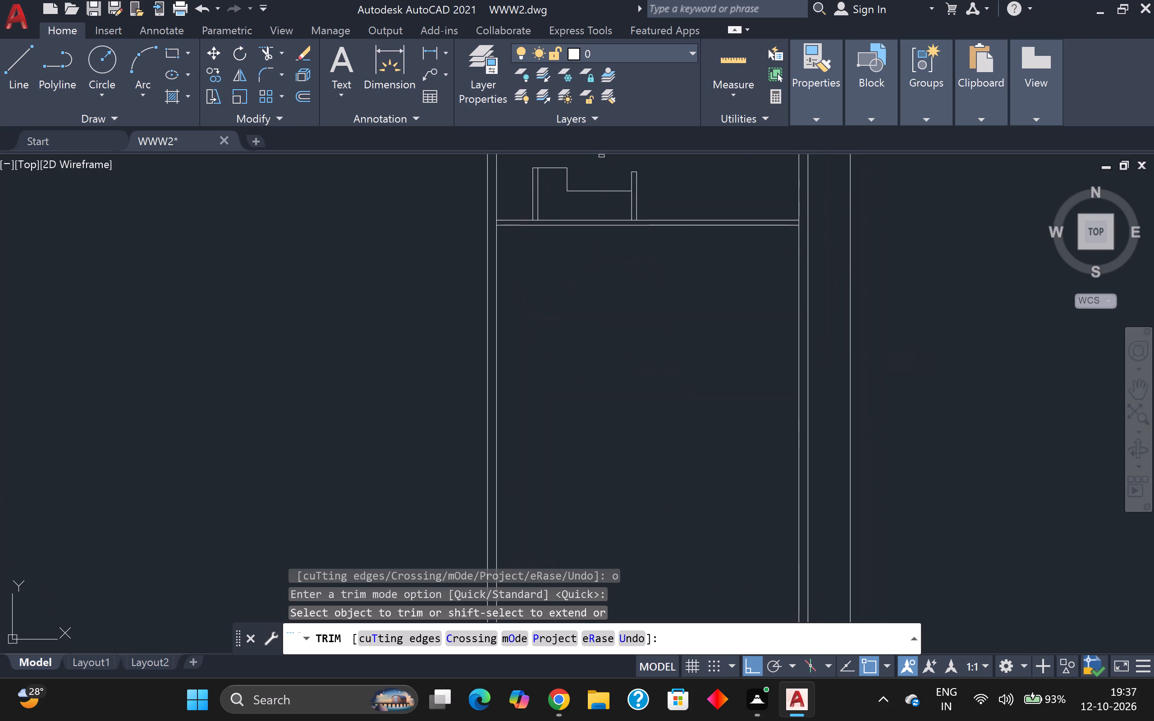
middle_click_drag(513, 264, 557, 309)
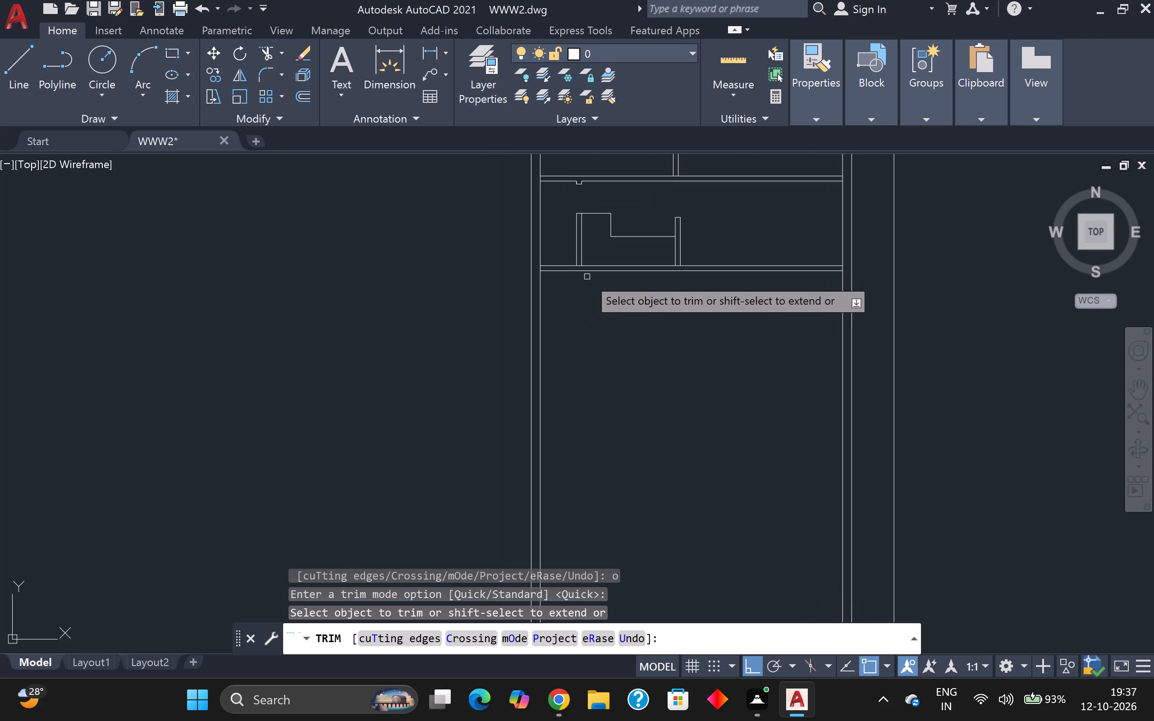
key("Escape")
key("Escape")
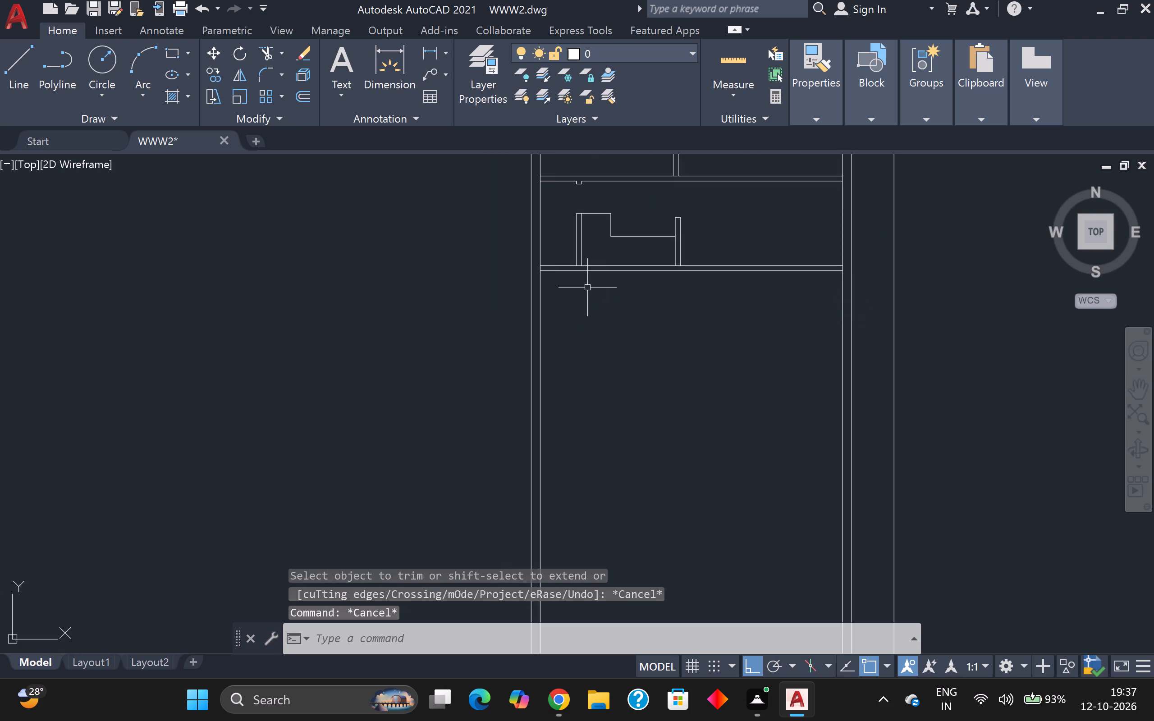
Offset the lower horizontal partition's bottom line 11' down, and offset that new line 5" down to form another horizontal partition.
key("o")
key("Return")
key("Return")
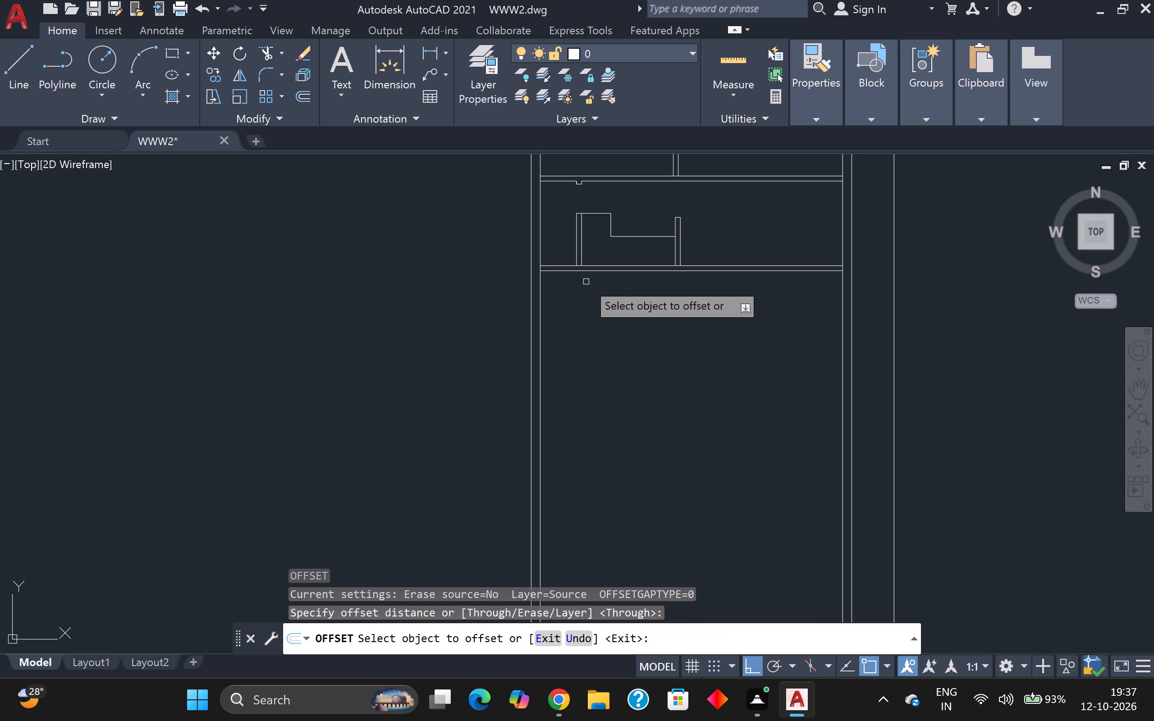
left_click(591, 271)
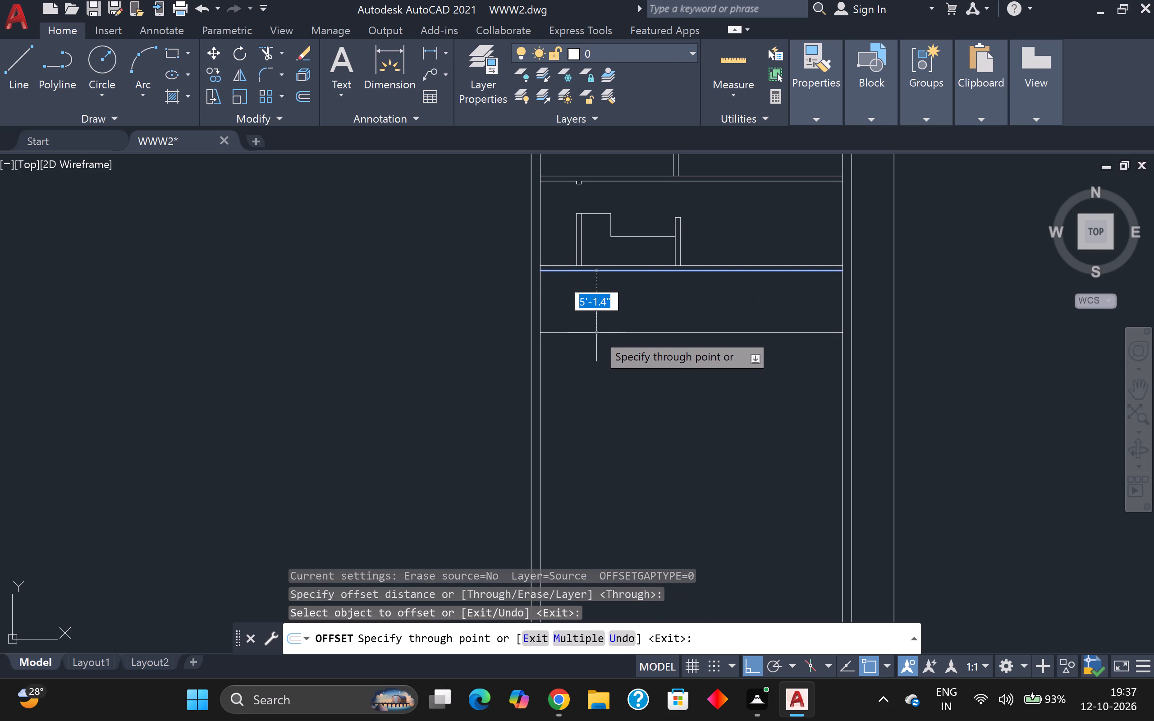
type("11")
key("apostrophe")
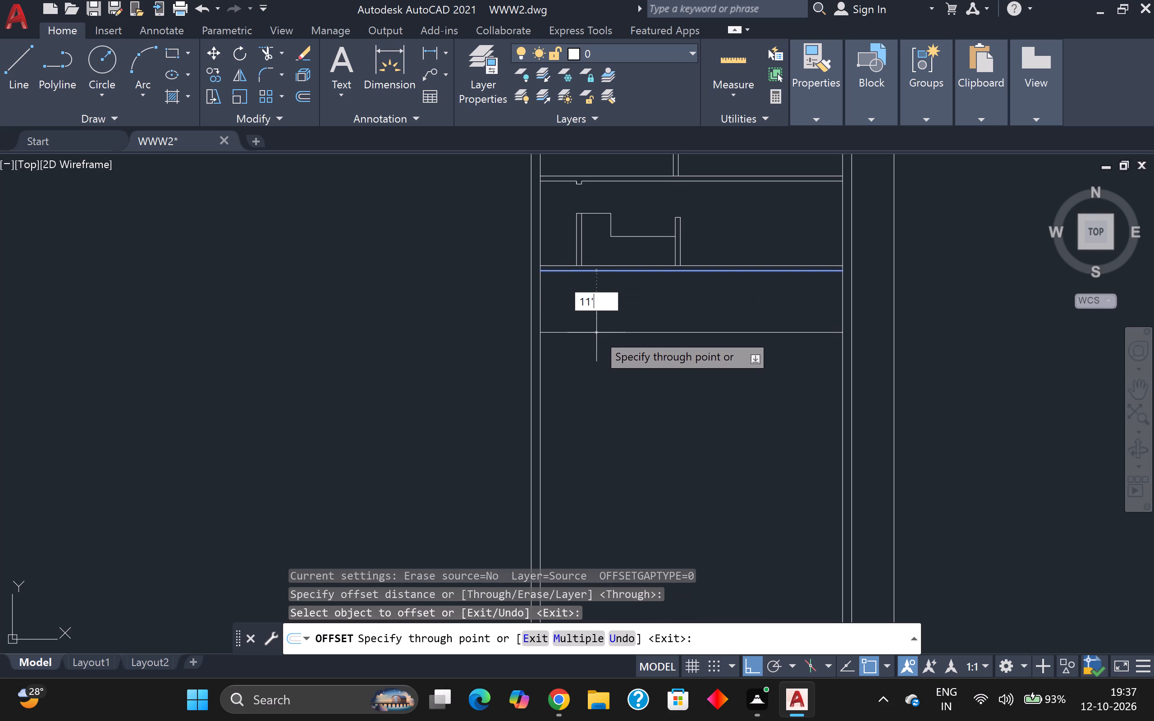
key("Return")
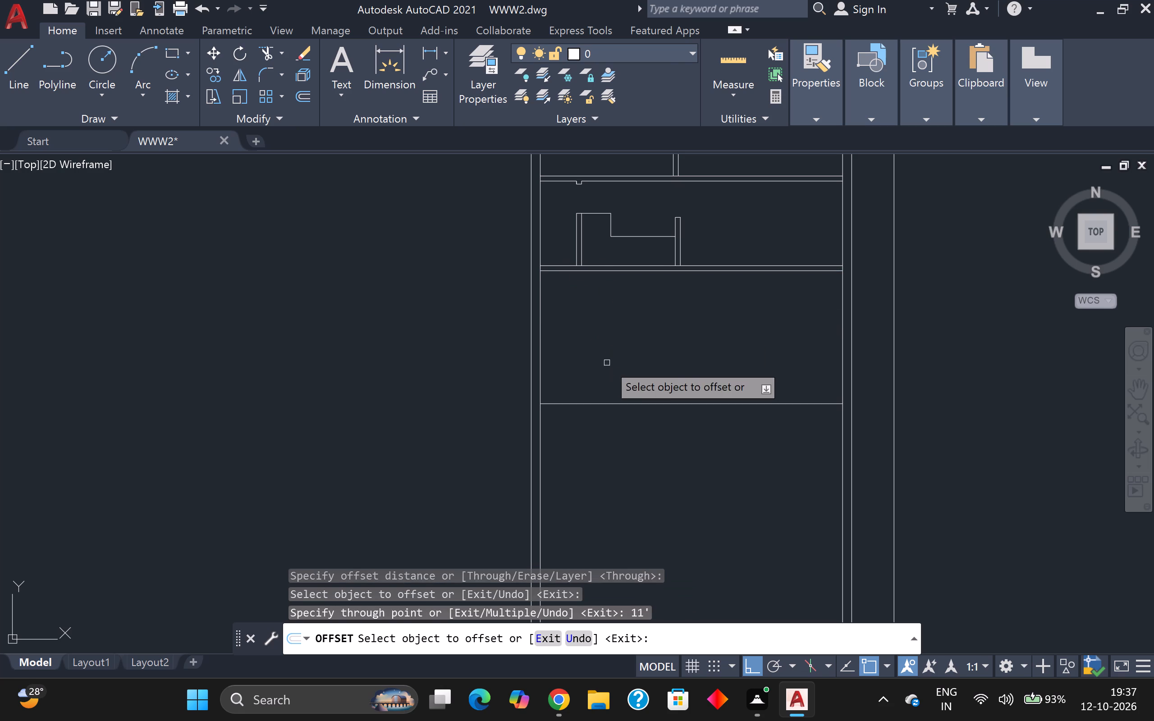
left_click(573, 405)
key("5")
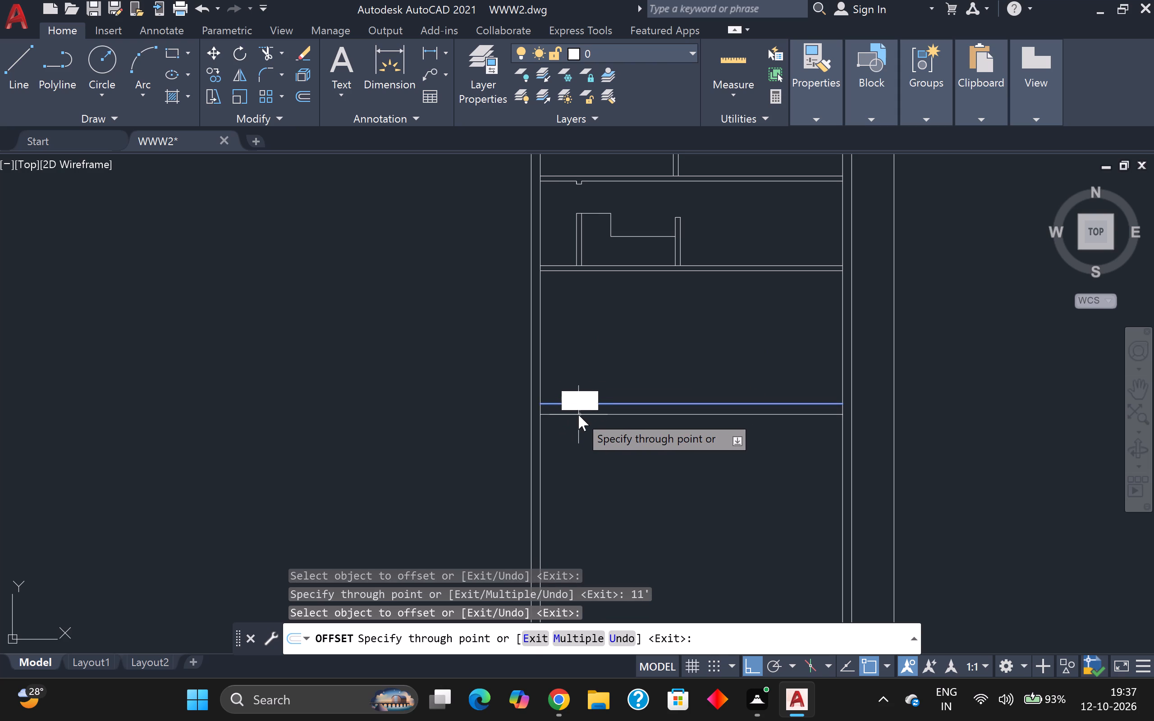
key("Return")
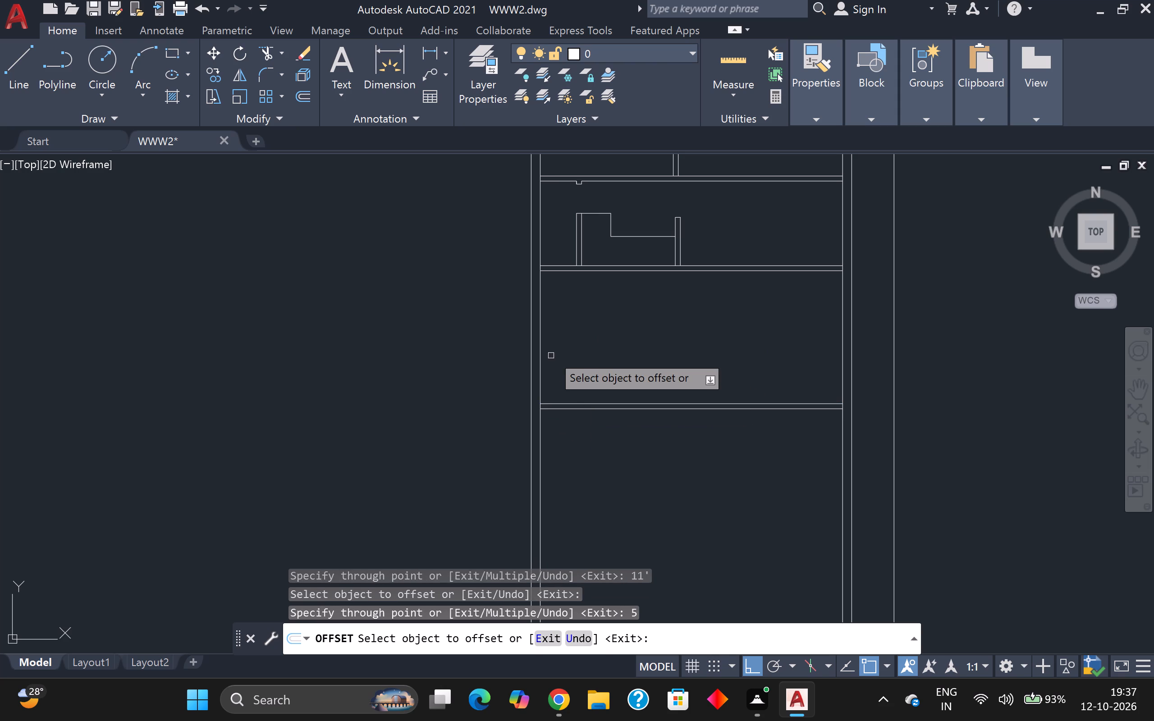
Offset the left outer wall's inner line 11" into the plan.
left_click(540, 347)
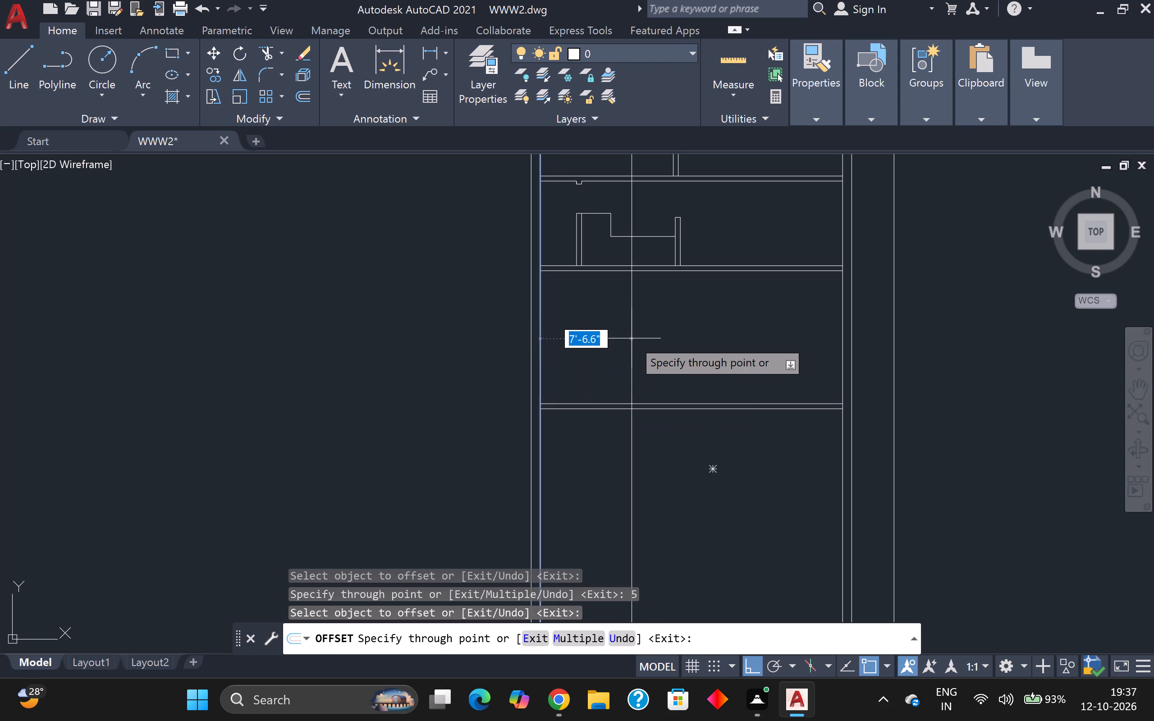
type("11")
key("Return")
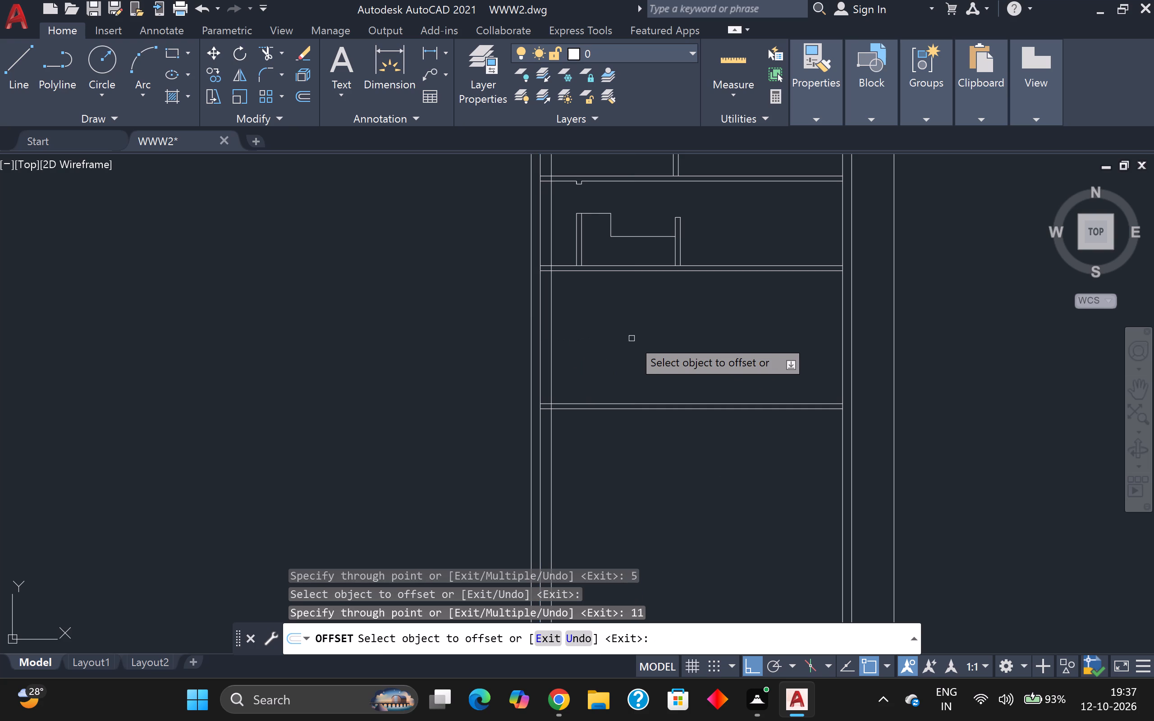
Offset the left outer wall's inner line 11' to the right, and offset the new line 5" right to form a vertical partition.
left_click(542, 348)
type("11'")
key("Return")
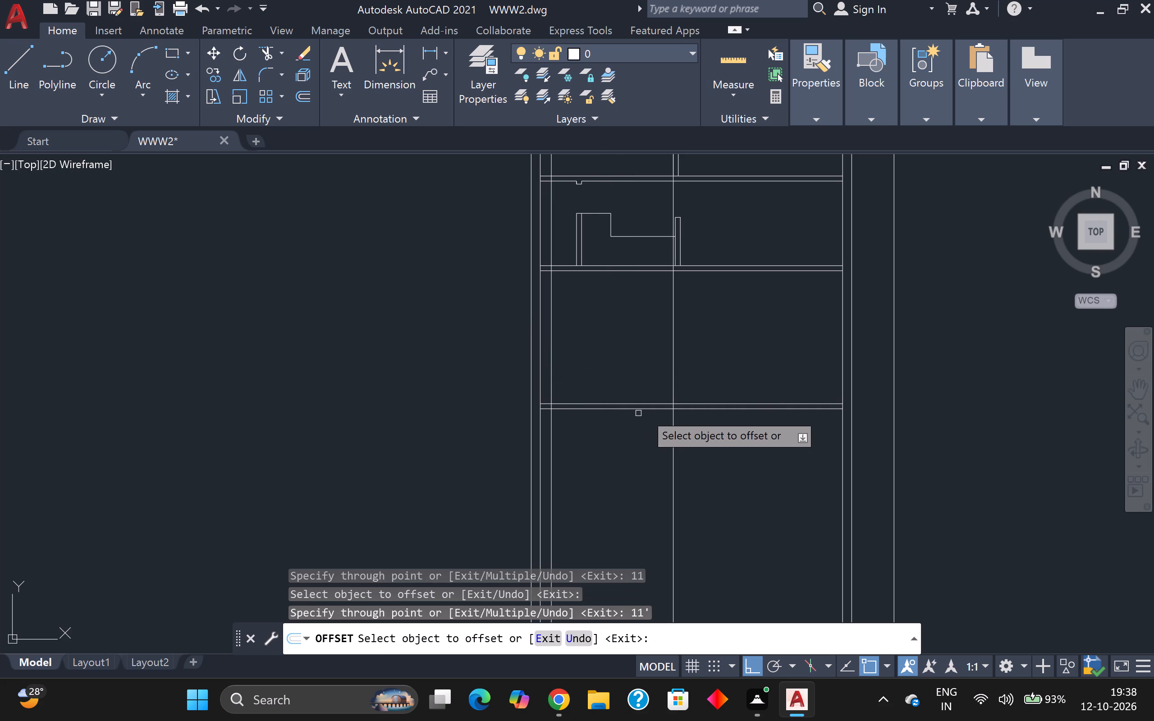
left_click(675, 371)
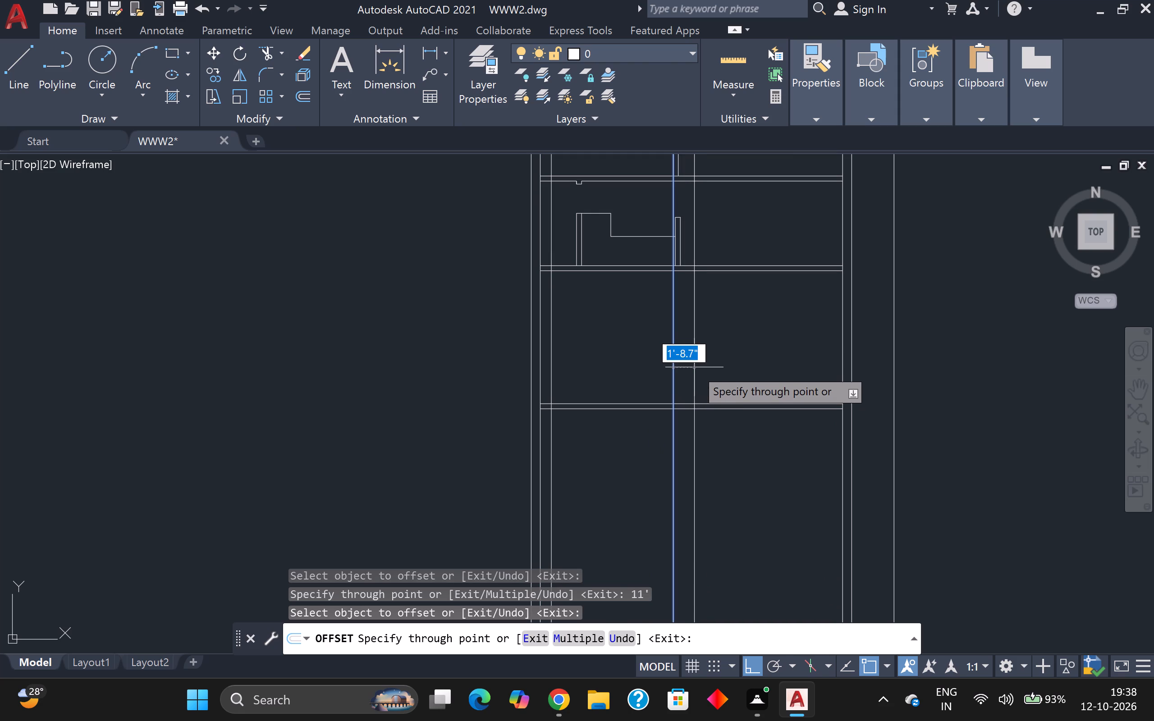
type("56")
key("BackSpace")
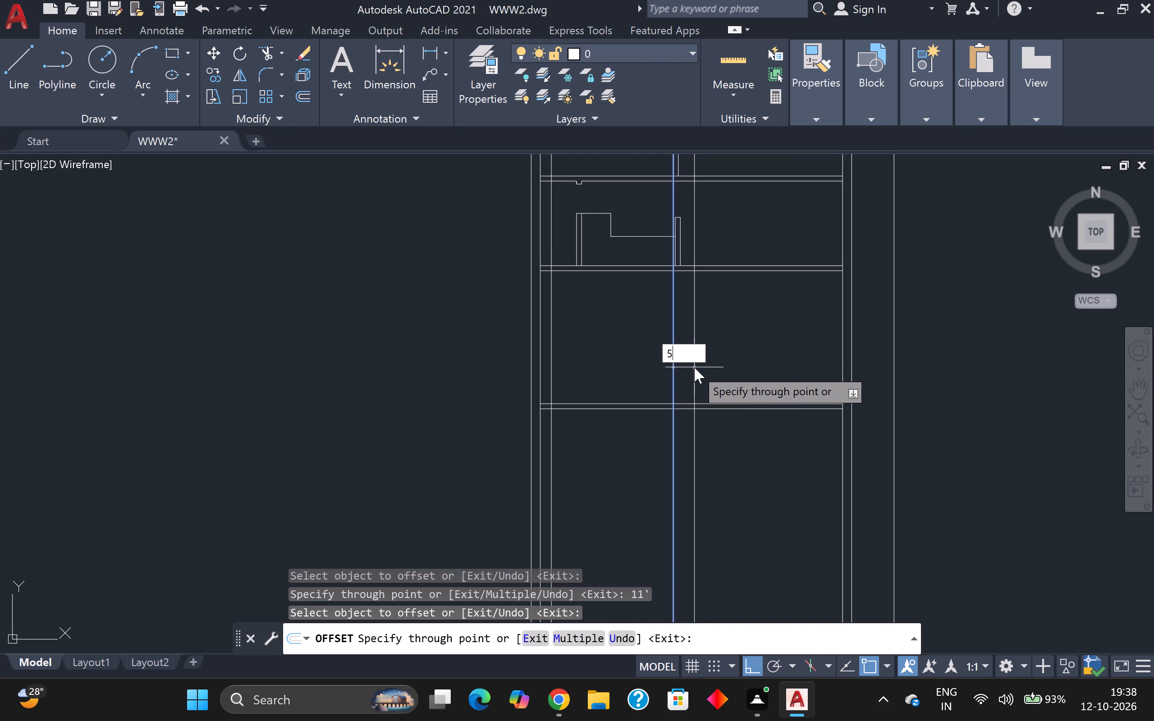
key("Return")
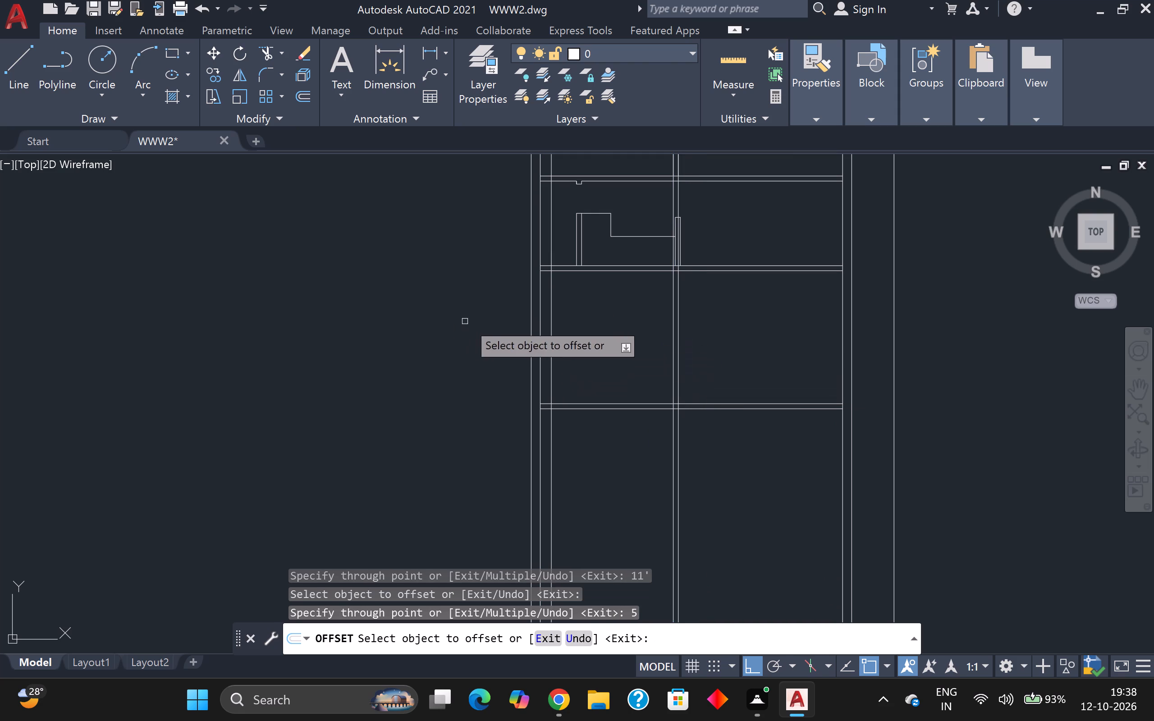
Erase the stray vertical line offset 11" inside the left outer wall.
key("Escape")
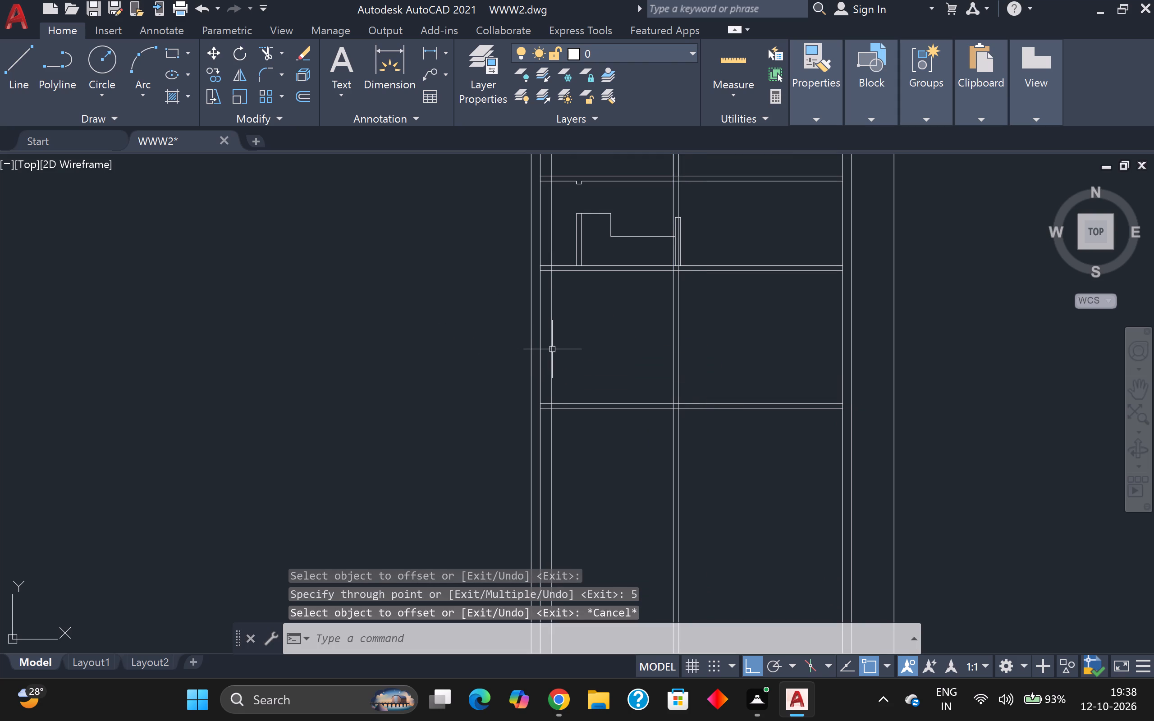
left_click(552, 349)
key("Delete")
Trim the 11' vertical partition's lines out of the strip between the upper two horizontal partitions and out of the second partition's thickness.
scroll(550, 354, "down", 2)
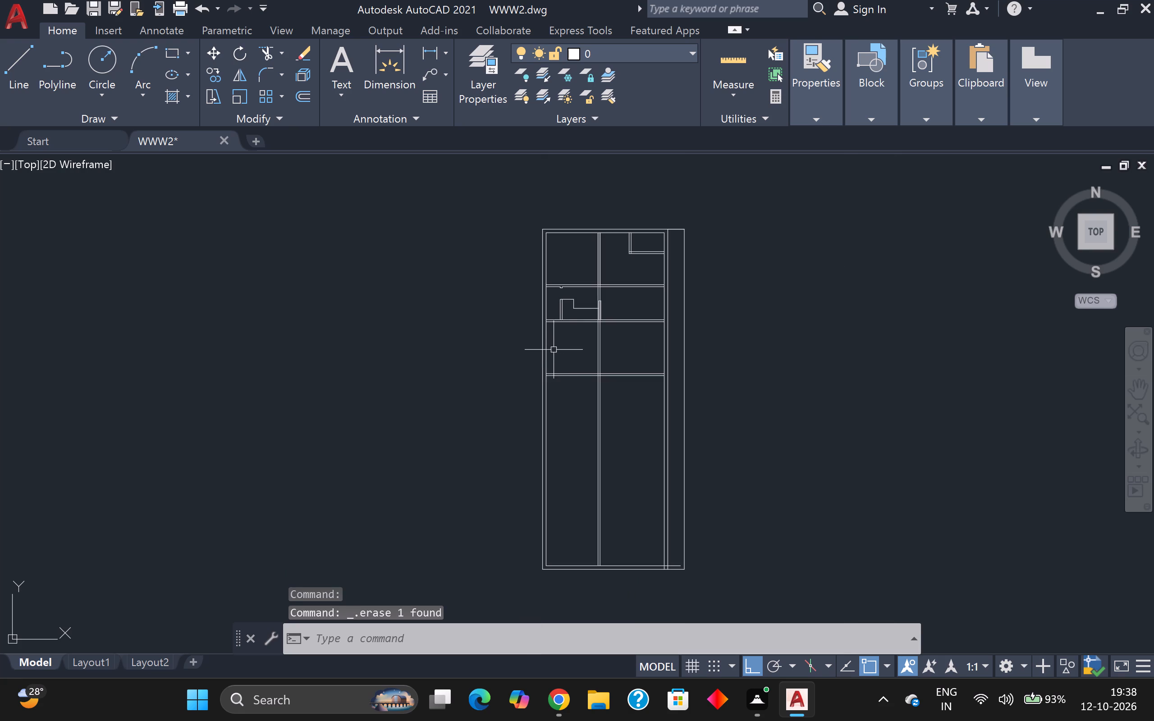
scroll(573, 348, "up", 2)
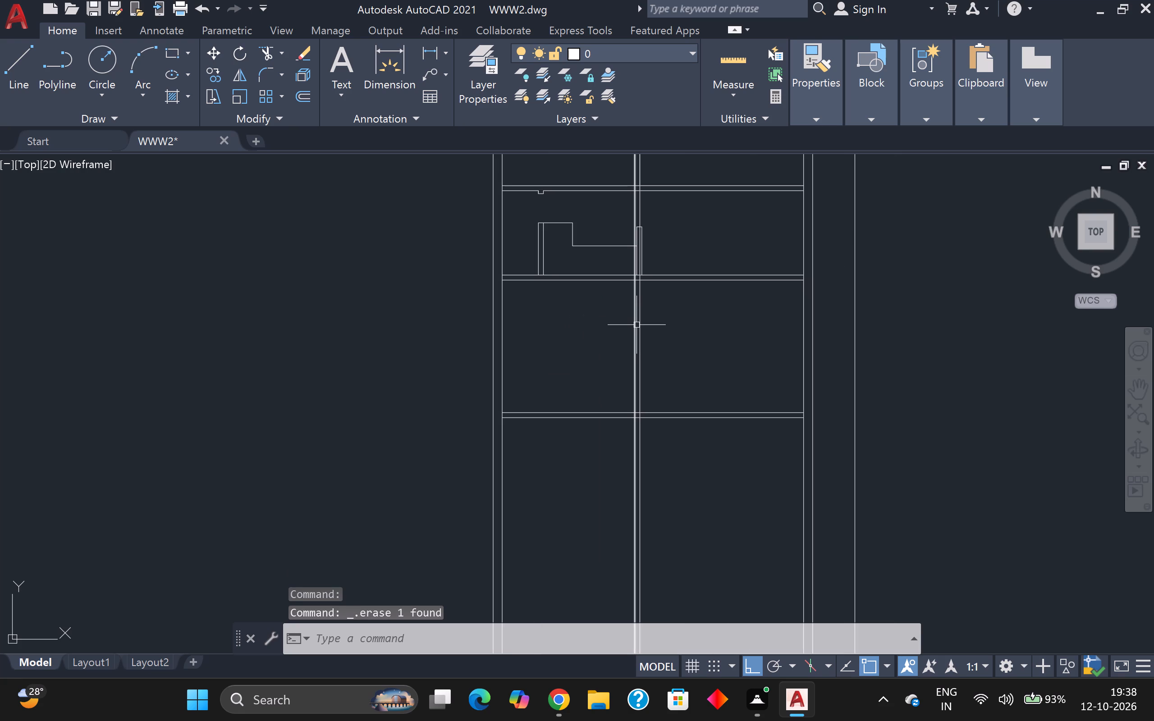
scroll(678, 325, "up", 2)
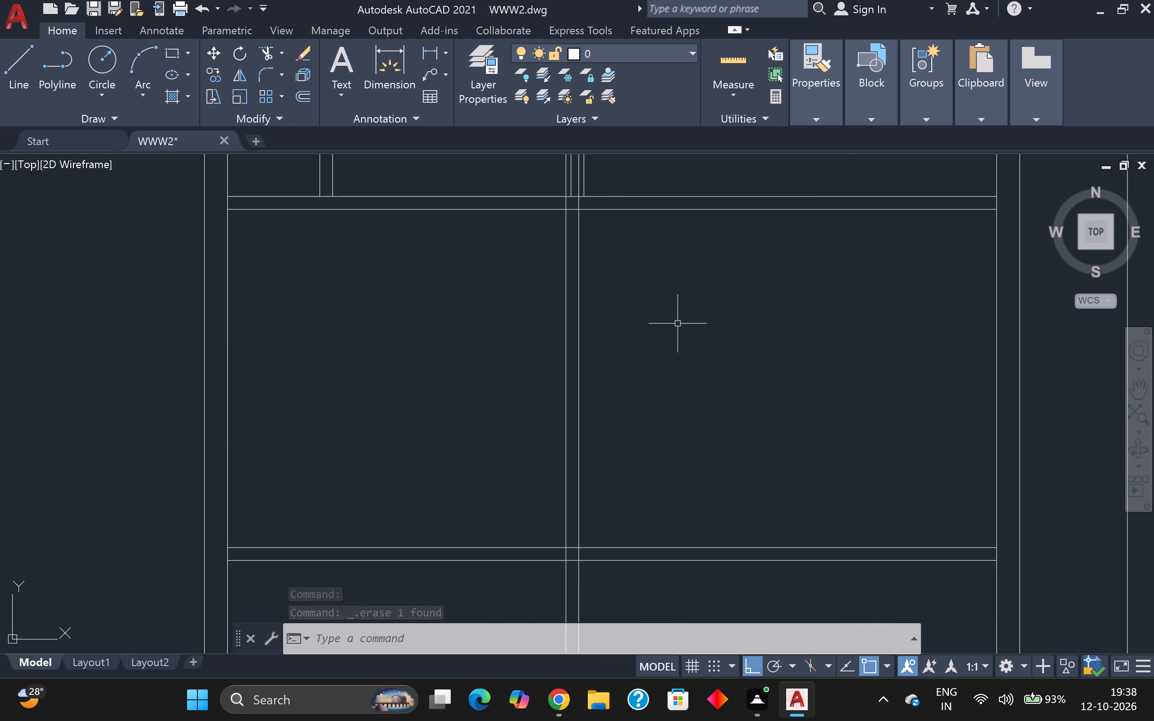
middle_click_drag(677, 323, 676, 537)
scroll(651, 479, "down", 2)
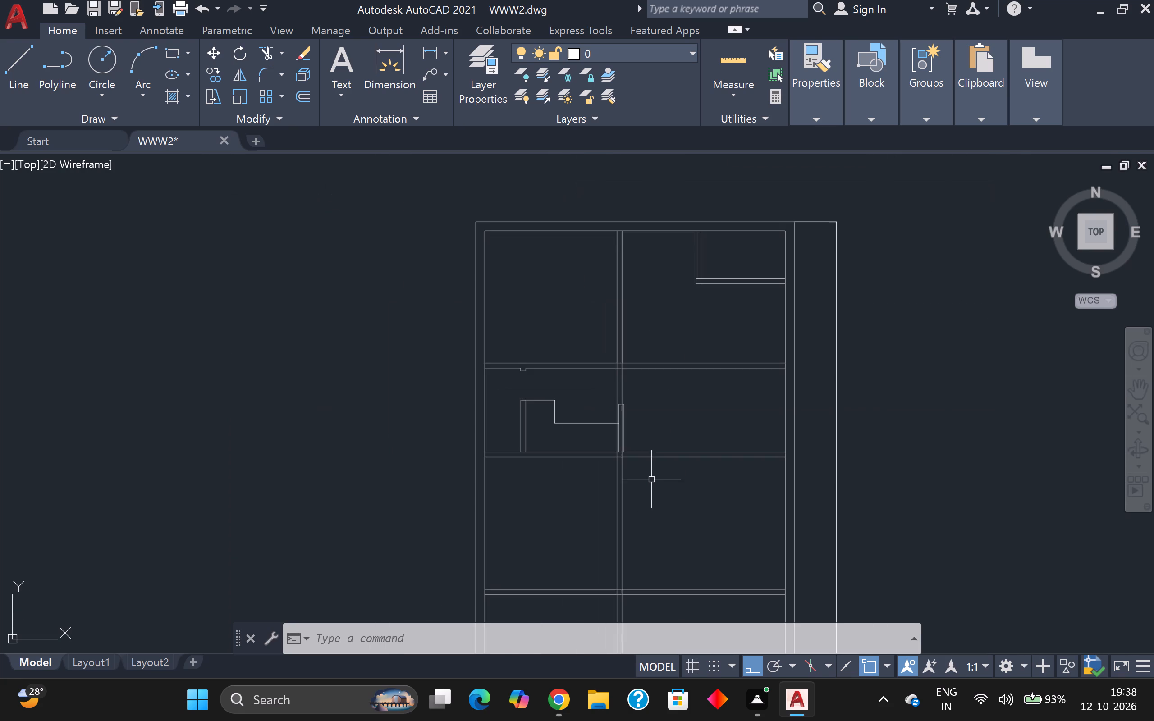
left_click(262, 53)
left_click(586, 394)
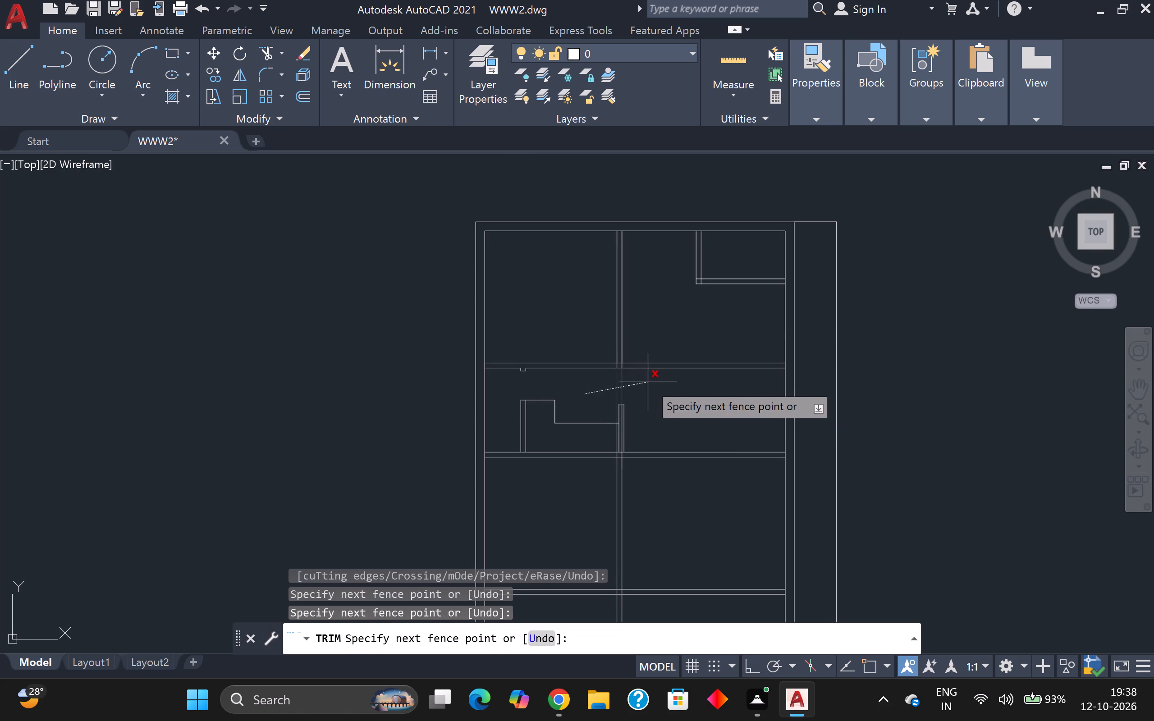
left_click(648, 382)
scroll(627, 461, "up", 4)
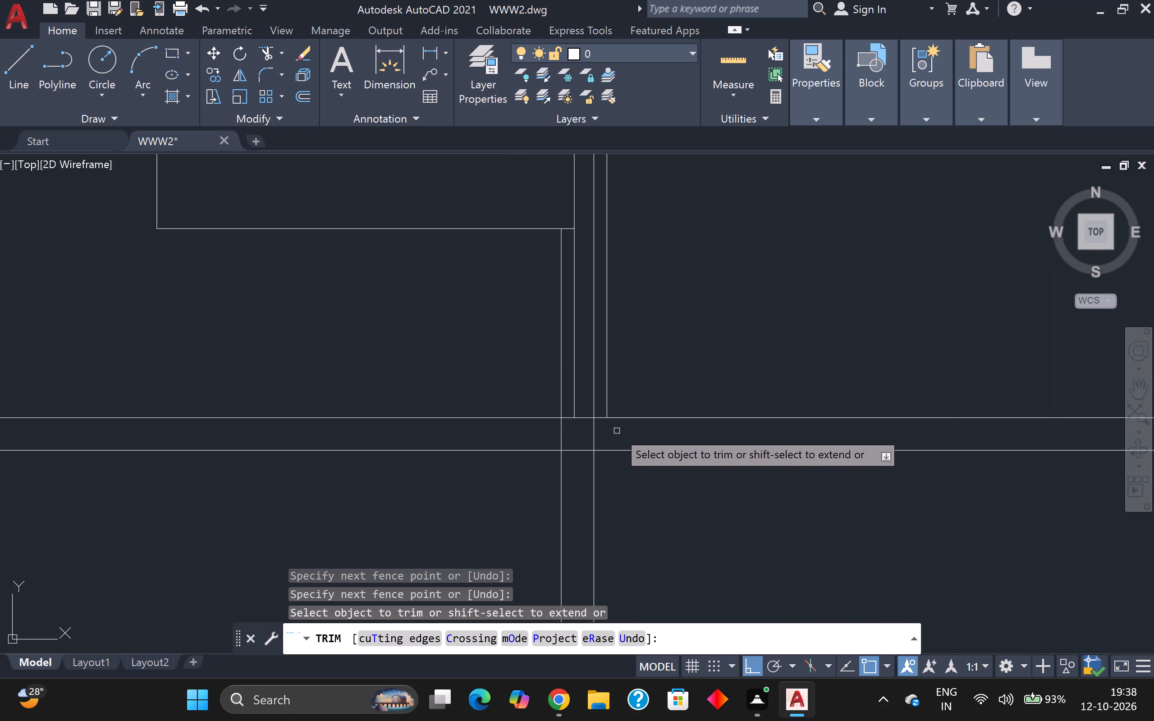
left_click(617, 430)
left_click(545, 434)
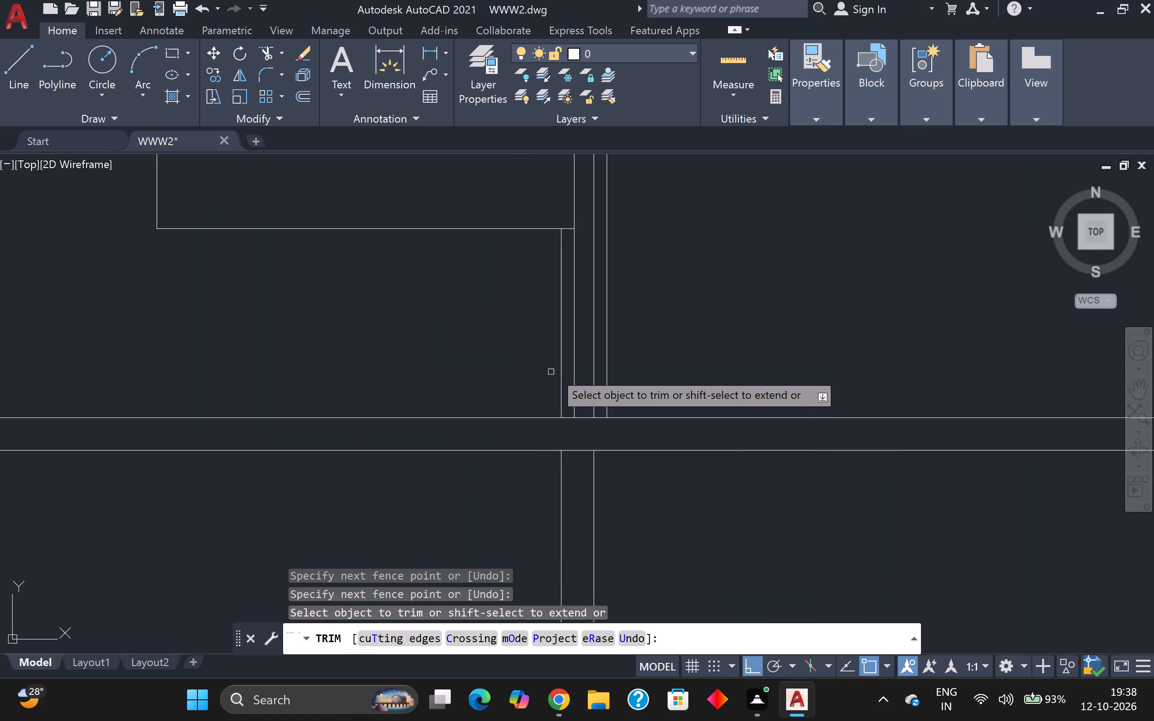
left_click(562, 370)
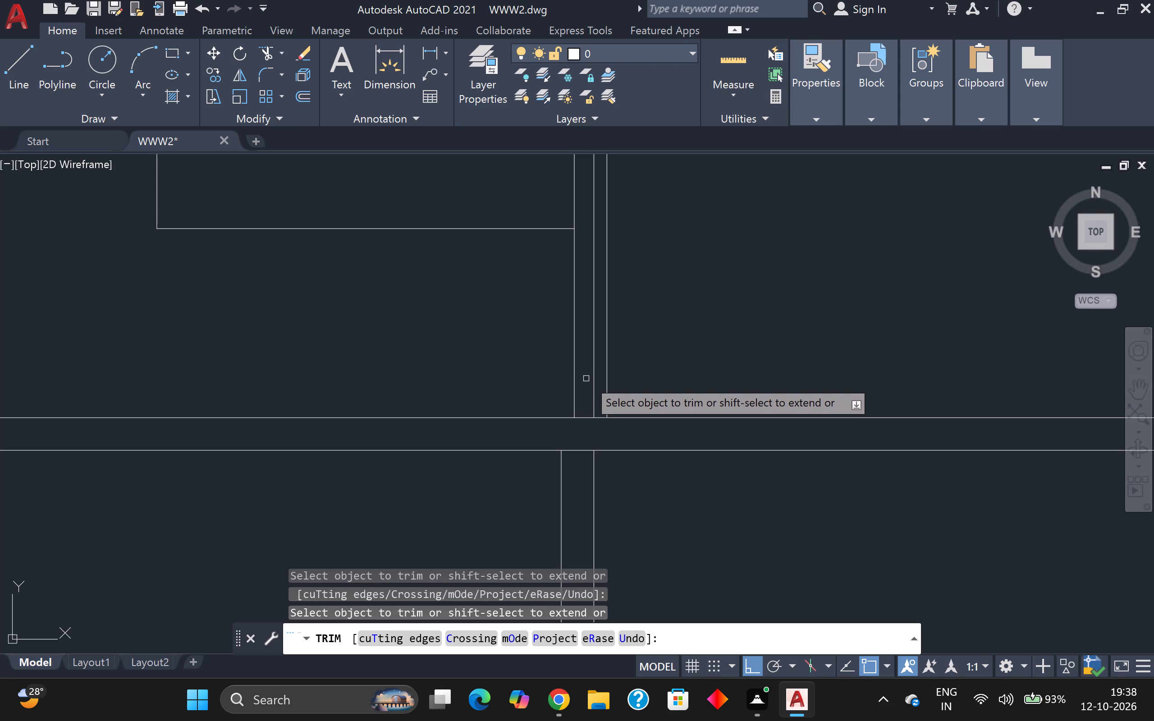
left_click(592, 376)
Offset the lowest horizontal partition's bottom line 4' down and the right outer wall's inner line 7' to the left.
scroll(592, 376, "down", 2)
scroll(610, 420, "down", 1)
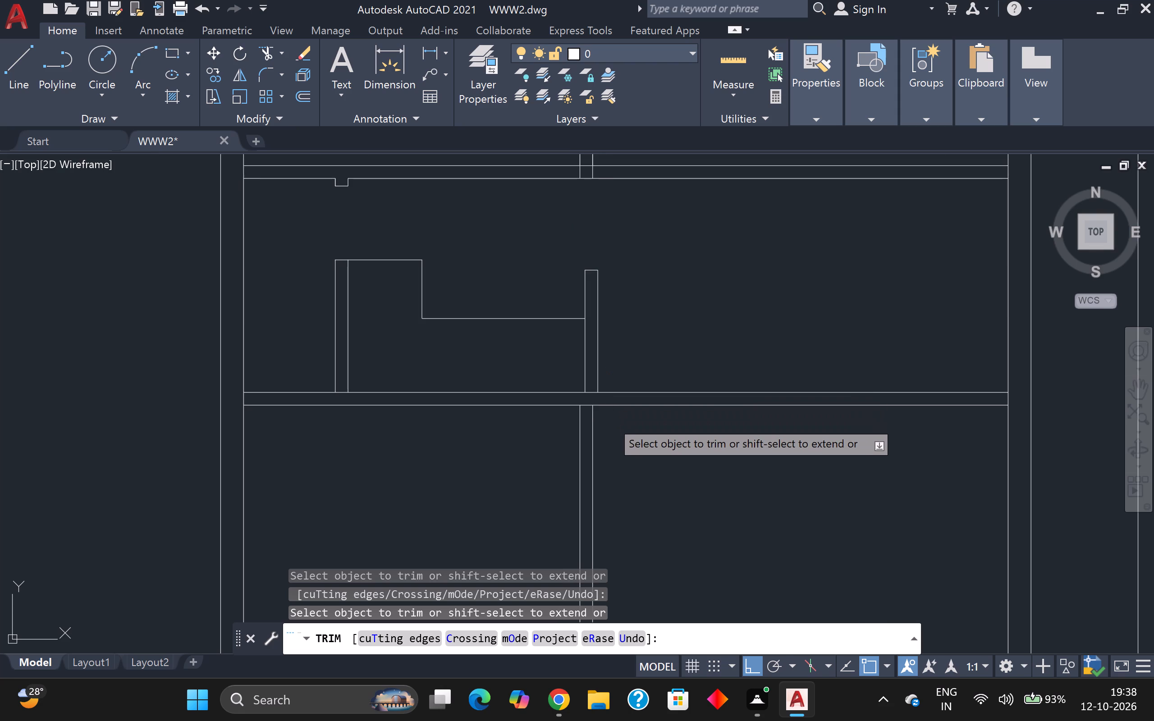
middle_click_drag(619, 441, 573, 228)
scroll(579, 240, "down", 2)
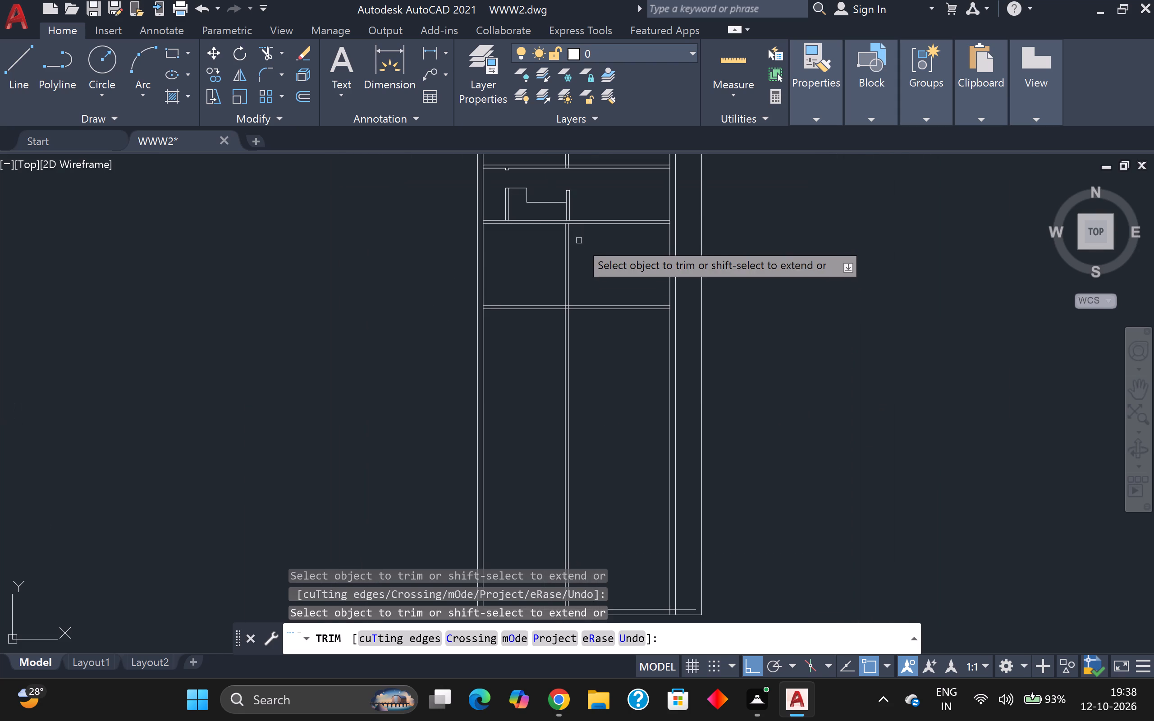
scroll(583, 256, "down", 1)
scroll(587, 305, "up", 3)
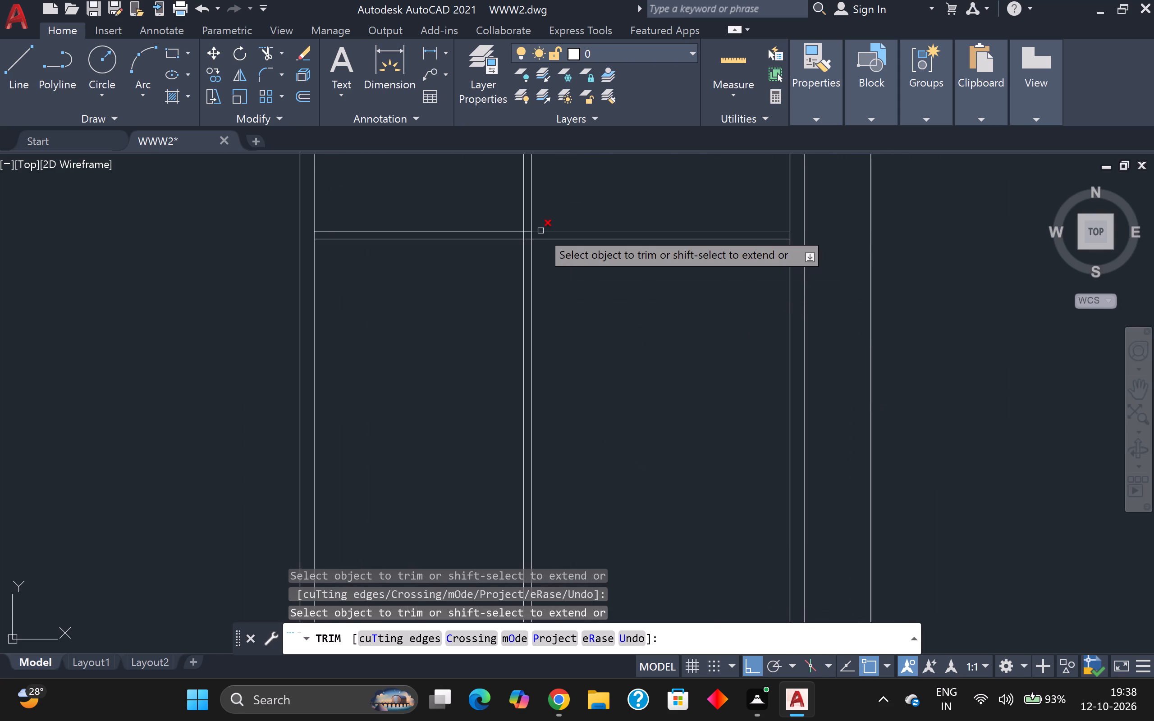
key("o")
key("grave")
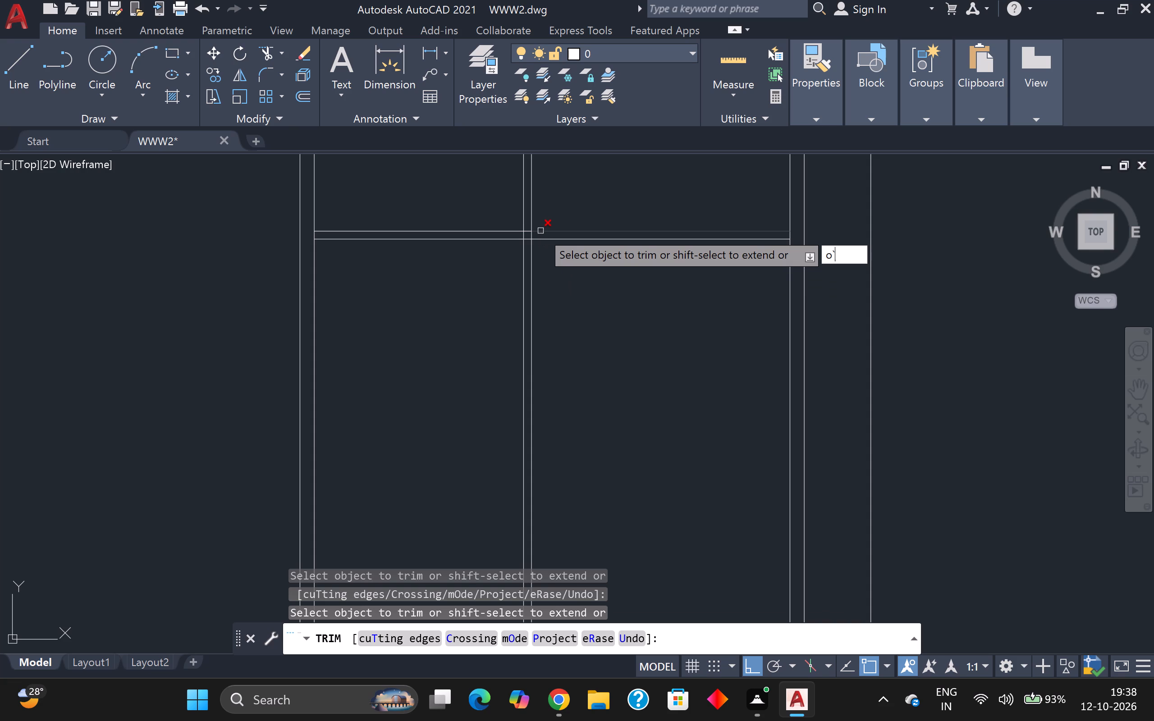
key("Escape")
key("o")
key("Return")
key("Return")
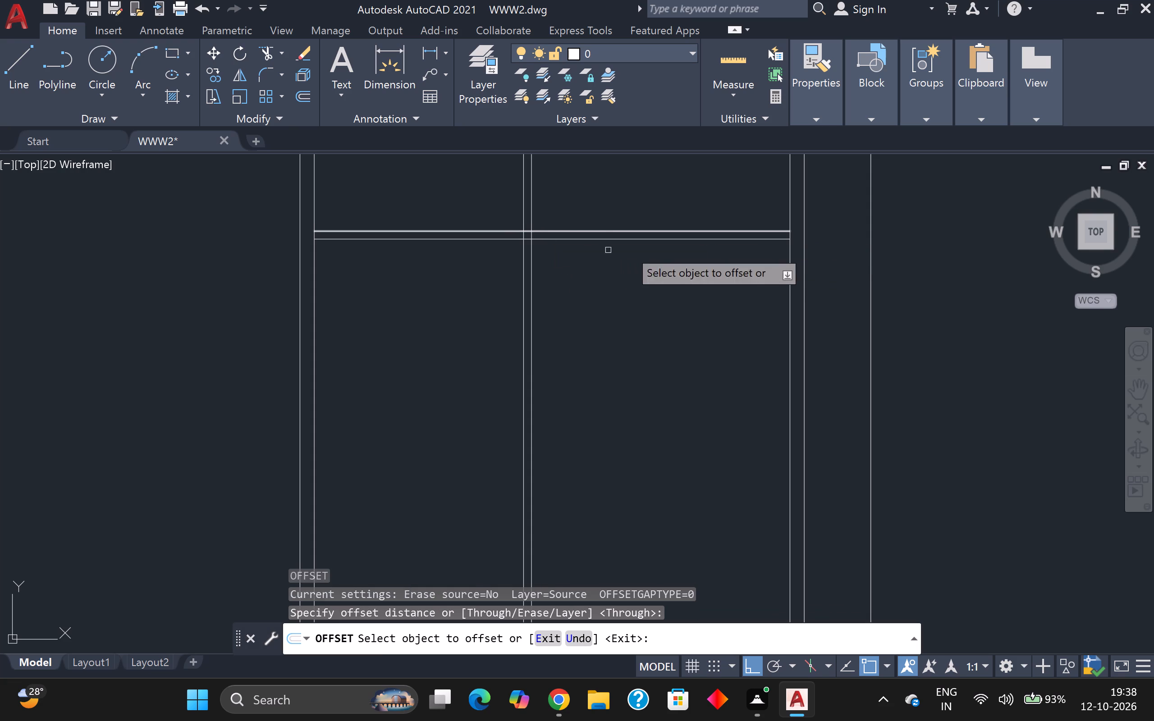
left_click(754, 240)
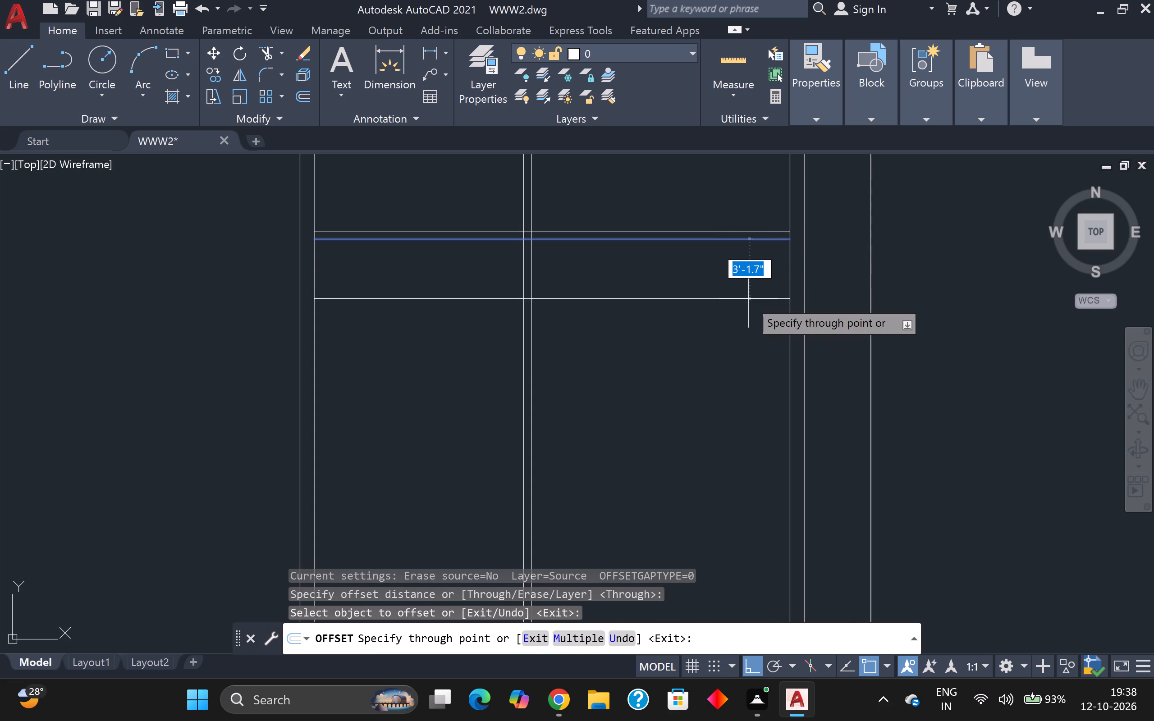
type("4'")
key("Return")
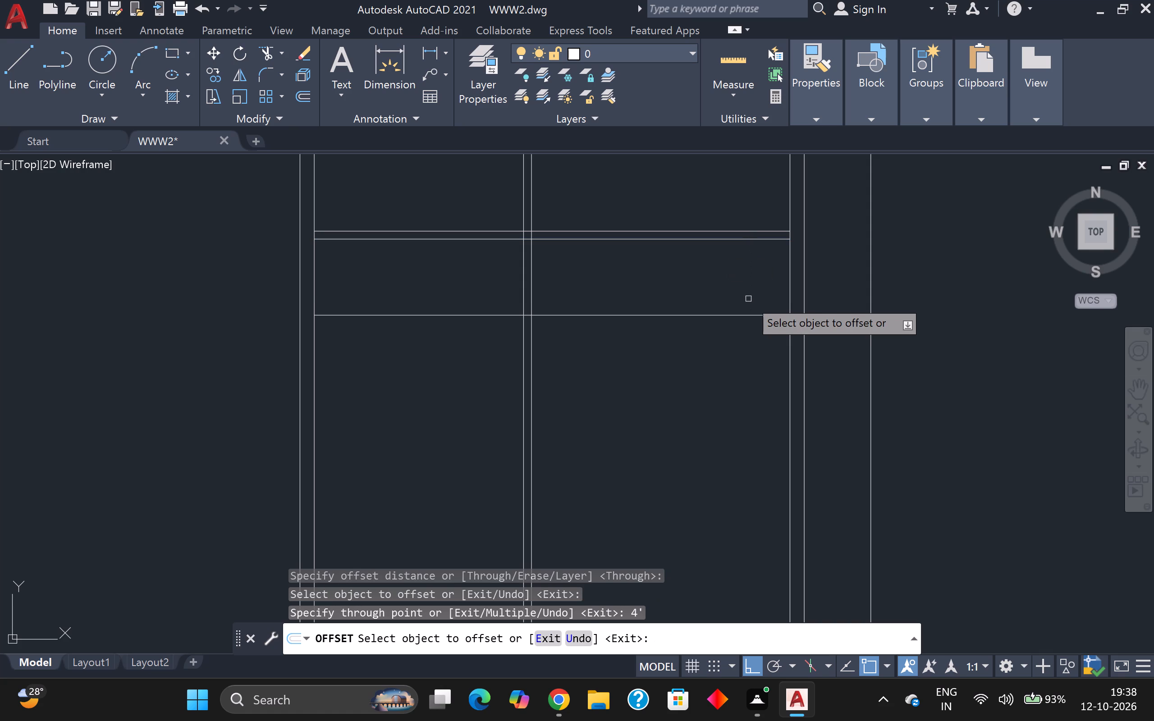
left_click(792, 285)
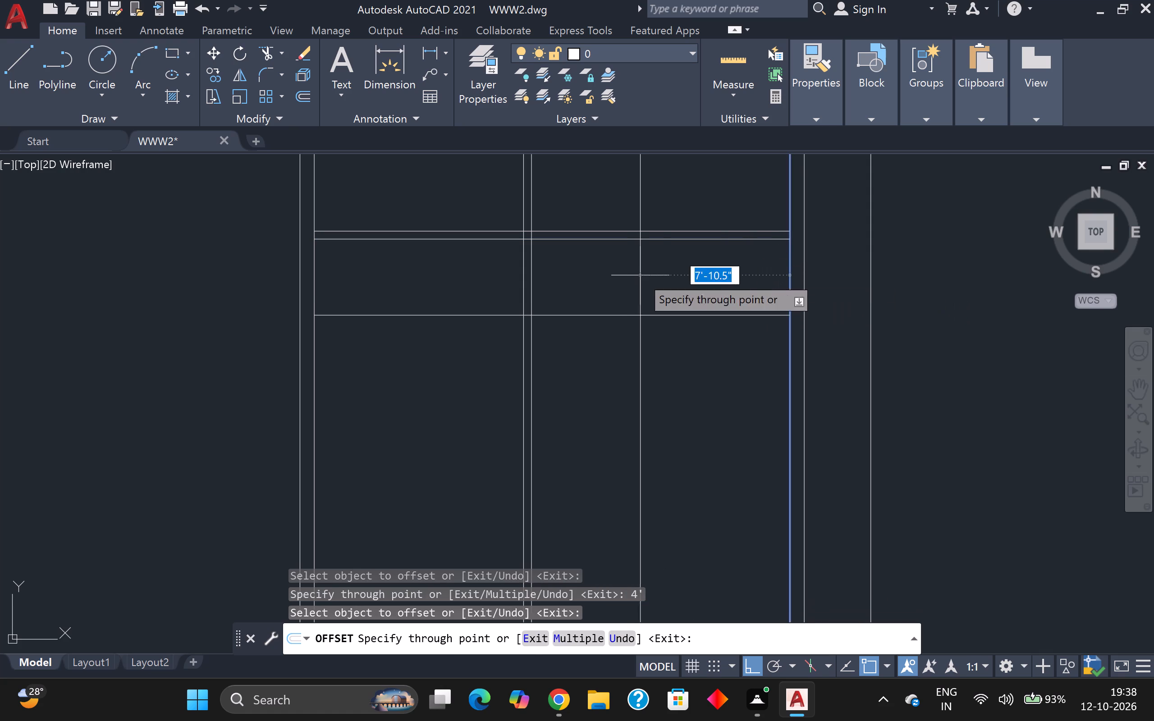
type("7'")
key("Return")
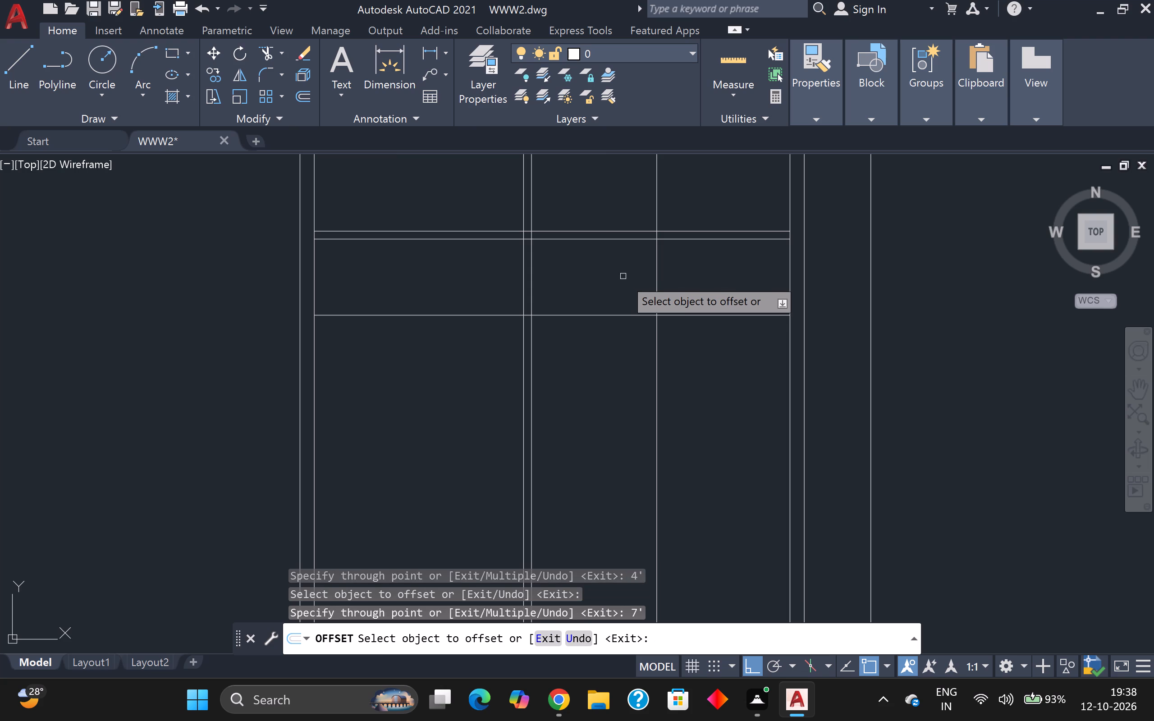
Offset the new horizontal line 5" down and the new vertical line 5" left to make both into double-line partitions.
left_click(685, 315)
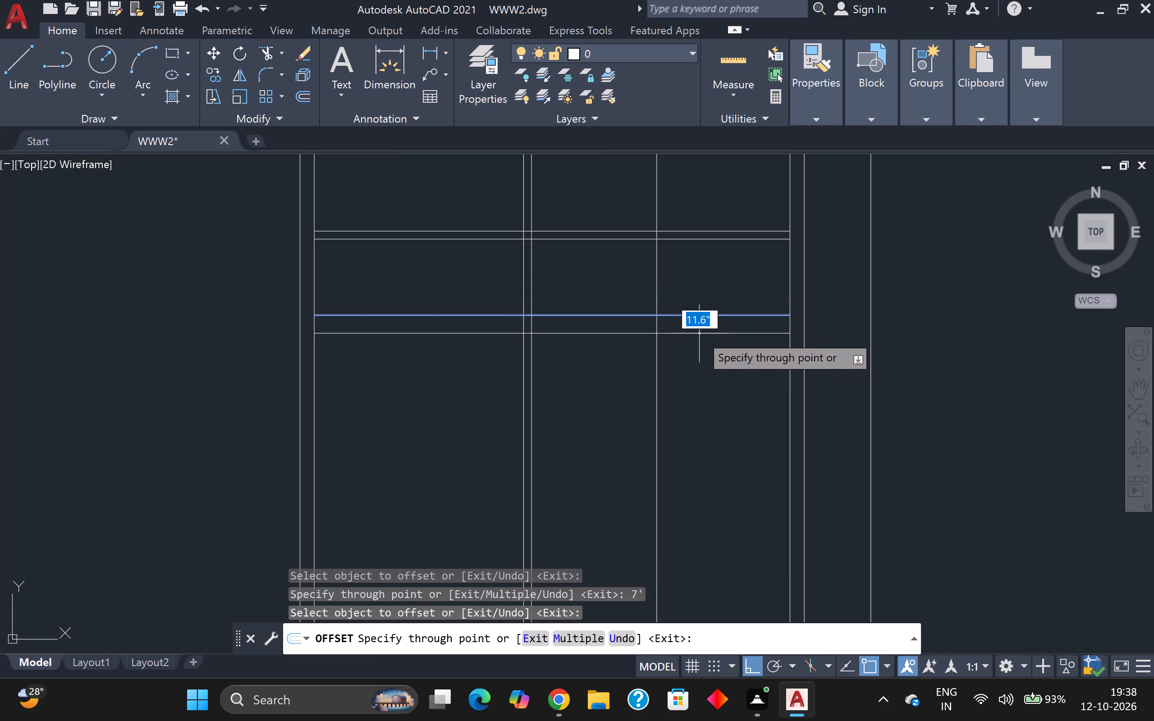
key("5")
key("Return")
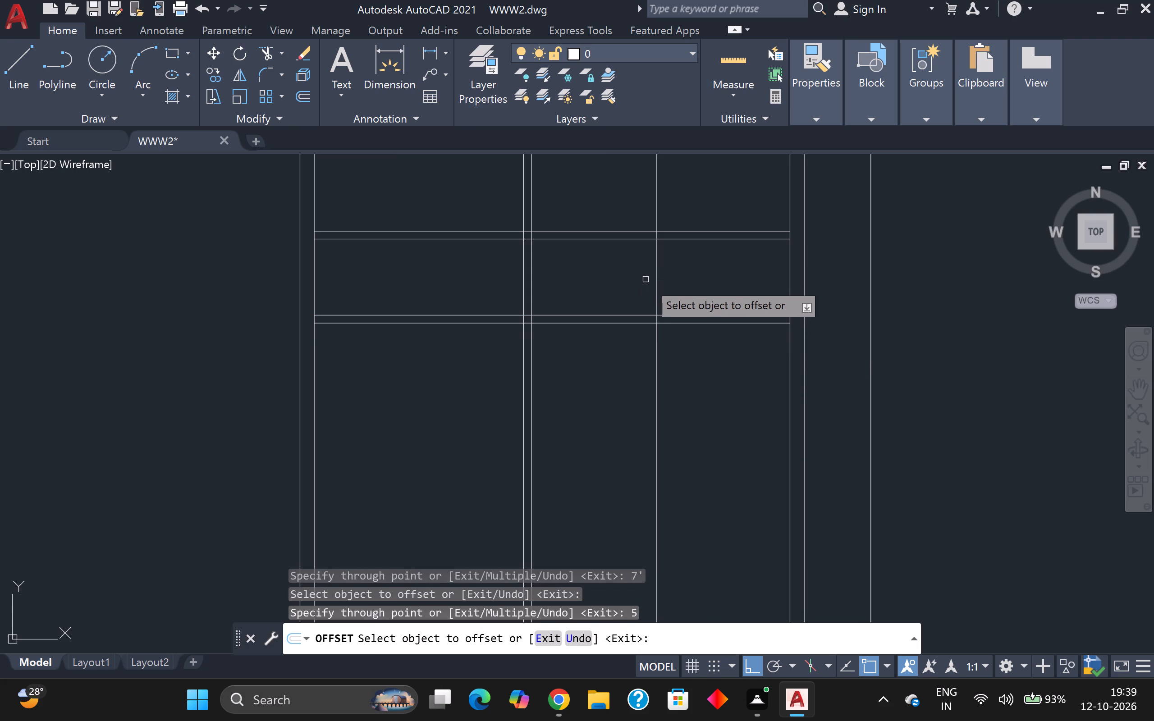
left_click(658, 283)
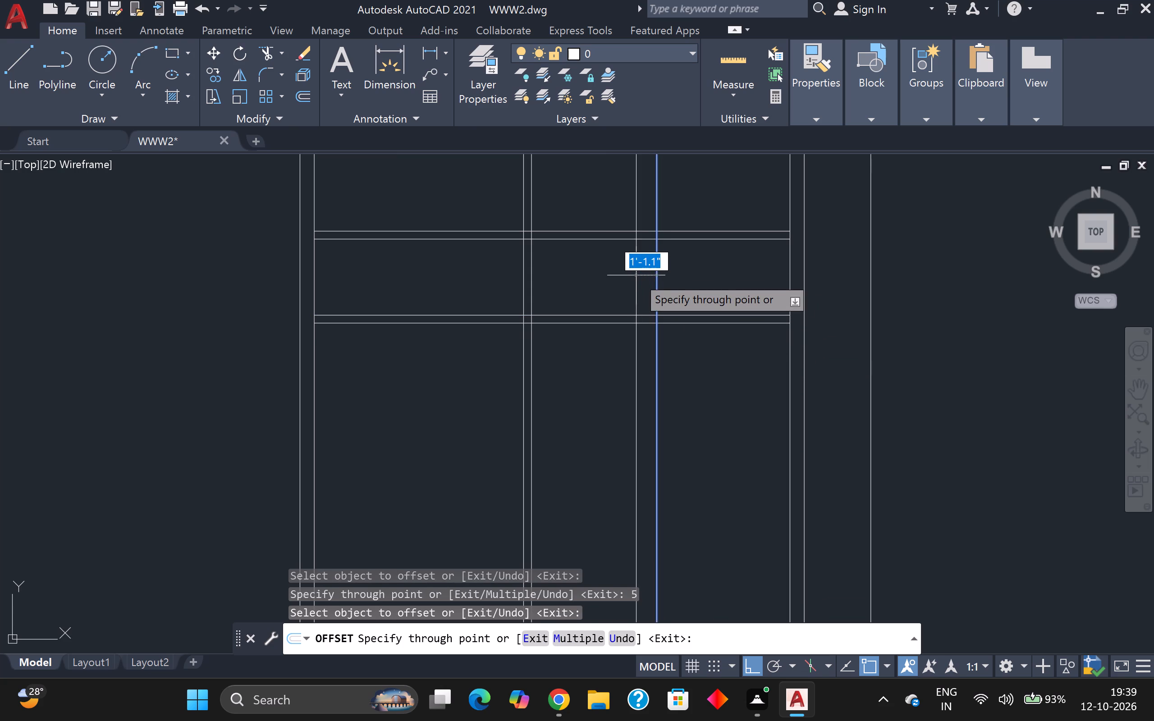
key("7")
key("BackSpace")
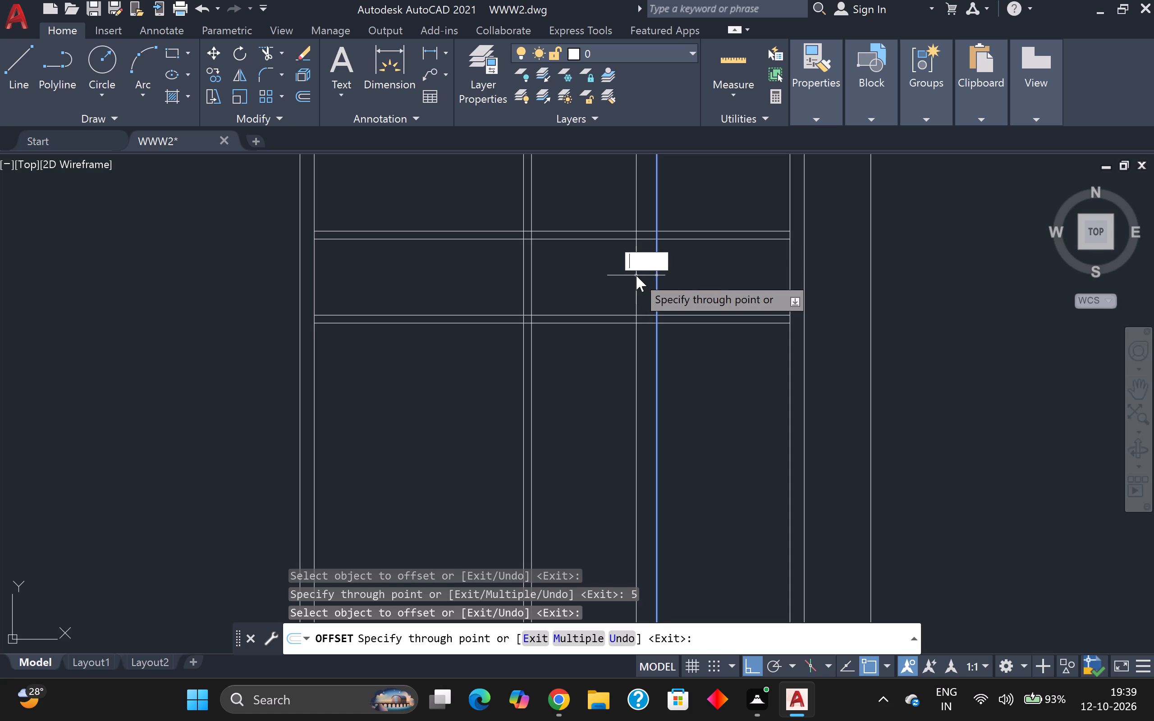
key("5")
key("Return")
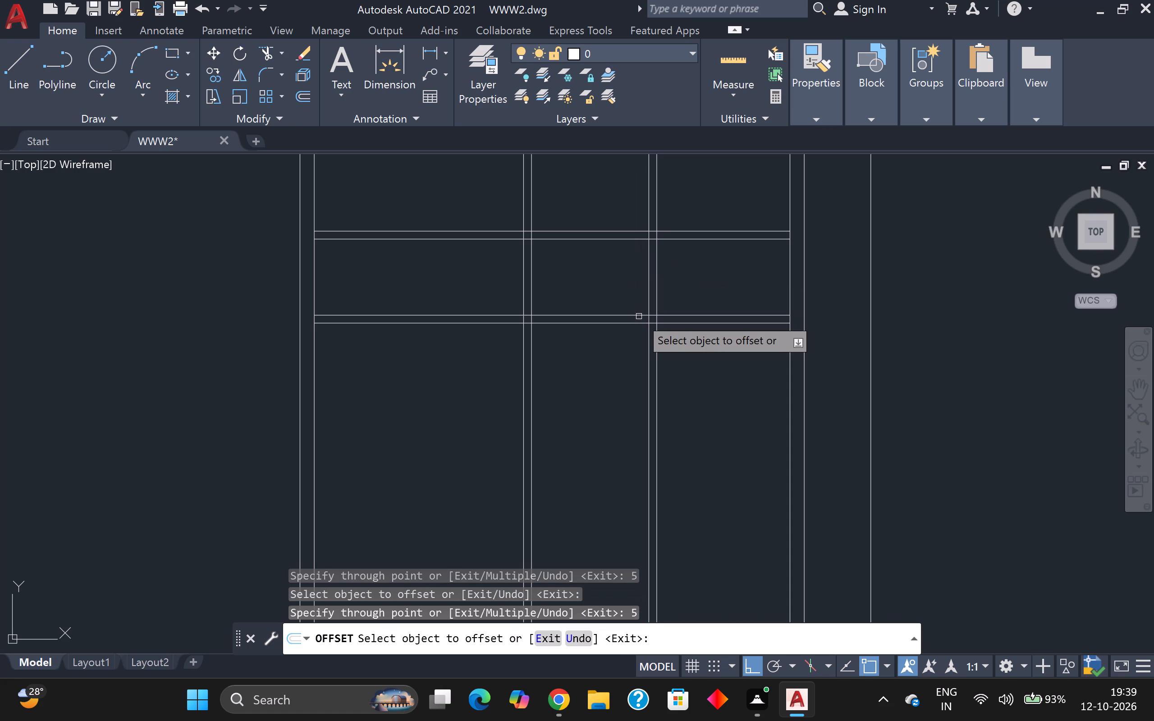
Trim the left section of the new horizontal partition and both vertical partitions' lines within the 4' strip above it.
left_click(271, 57)
scroll(644, 394, "down", 2)
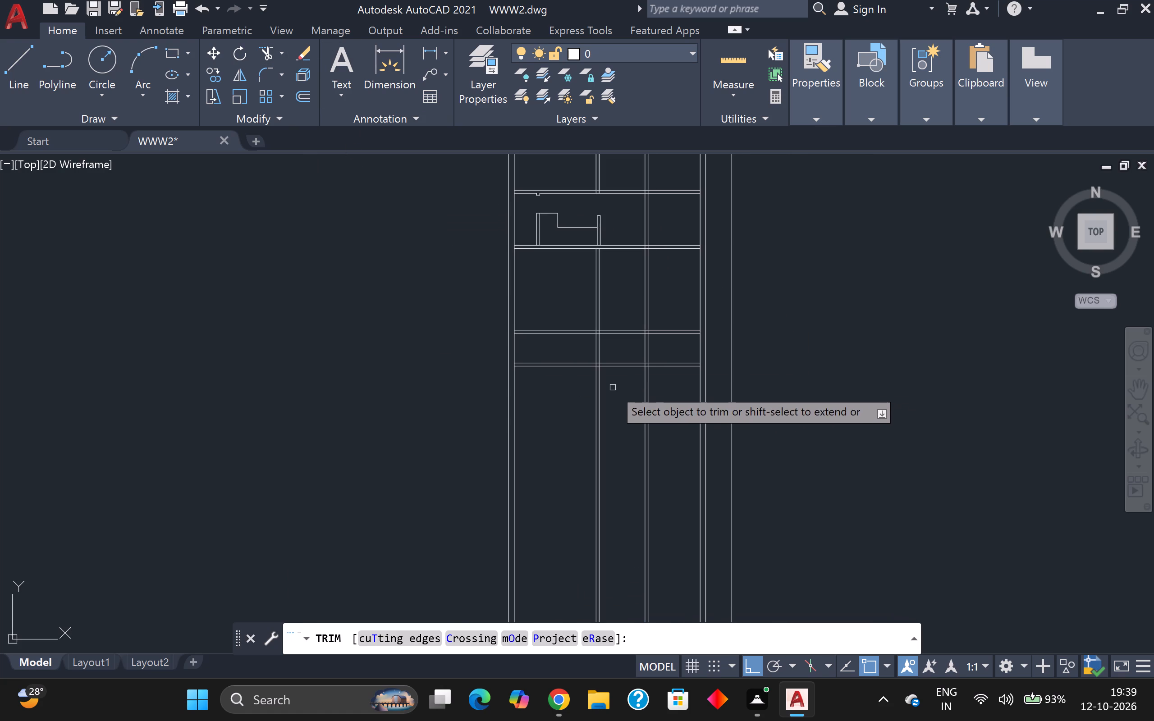
scroll(611, 386, "up", 2)
scroll(611, 386, "down", 2)
scroll(633, 335, "up", 2)
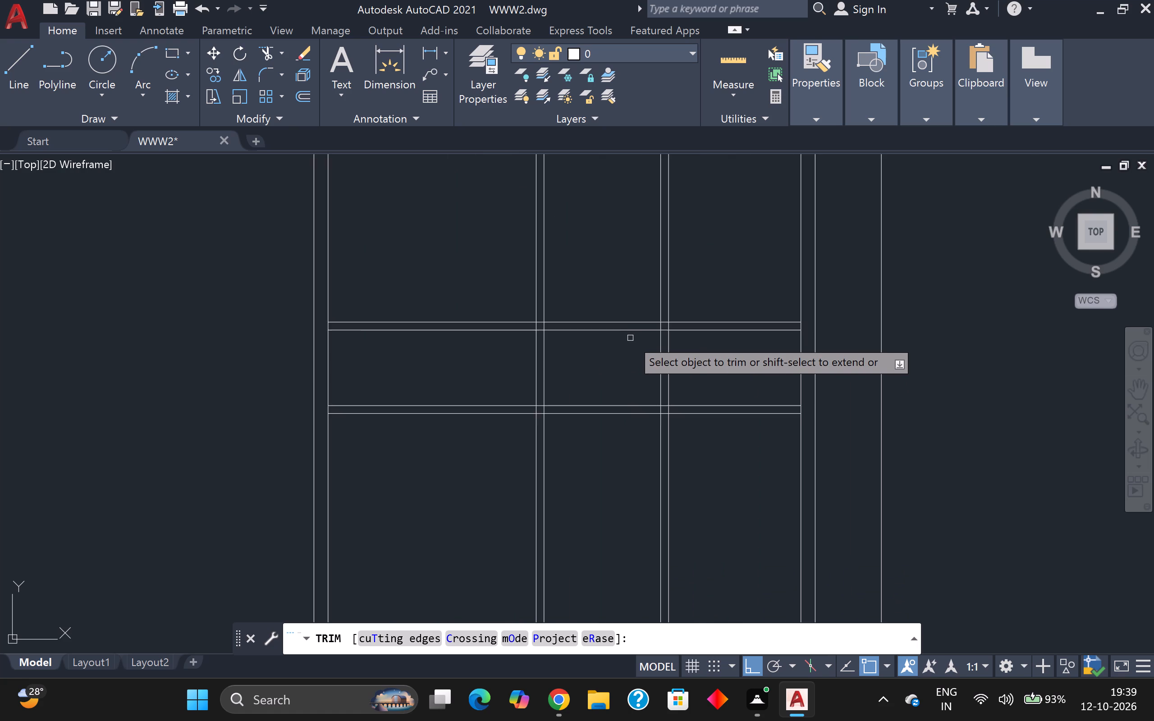
scroll(630, 341, "up", 2)
scroll(632, 333, "down", 3)
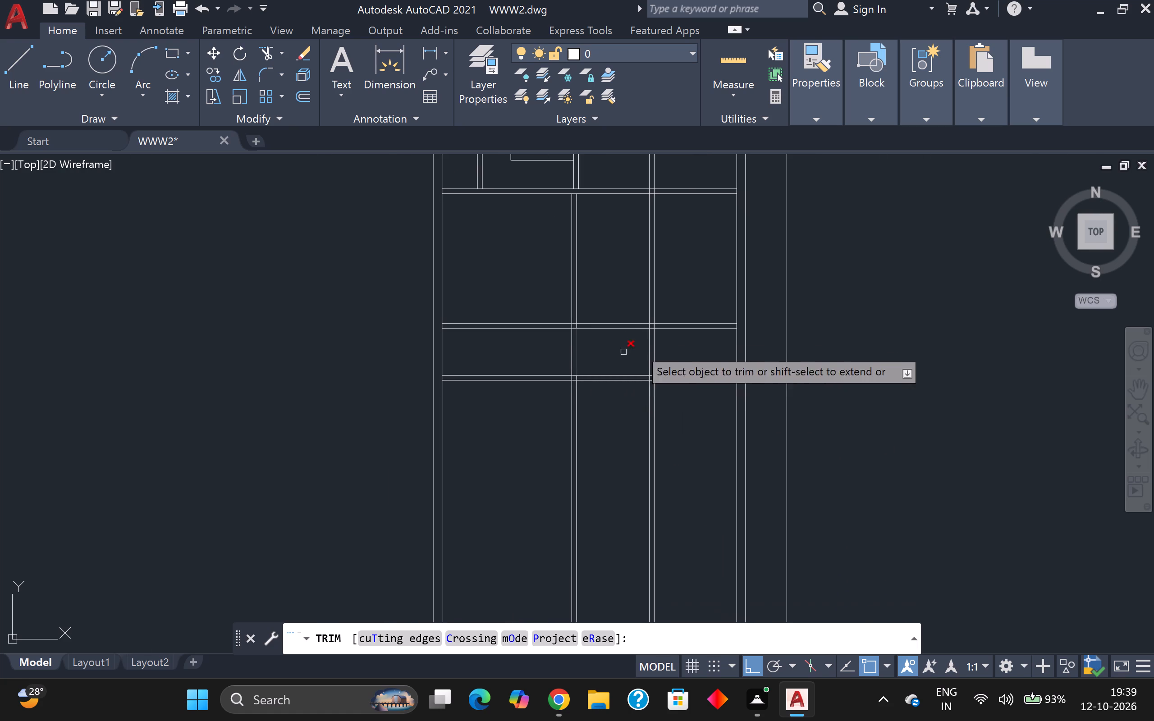
left_click(526, 360)
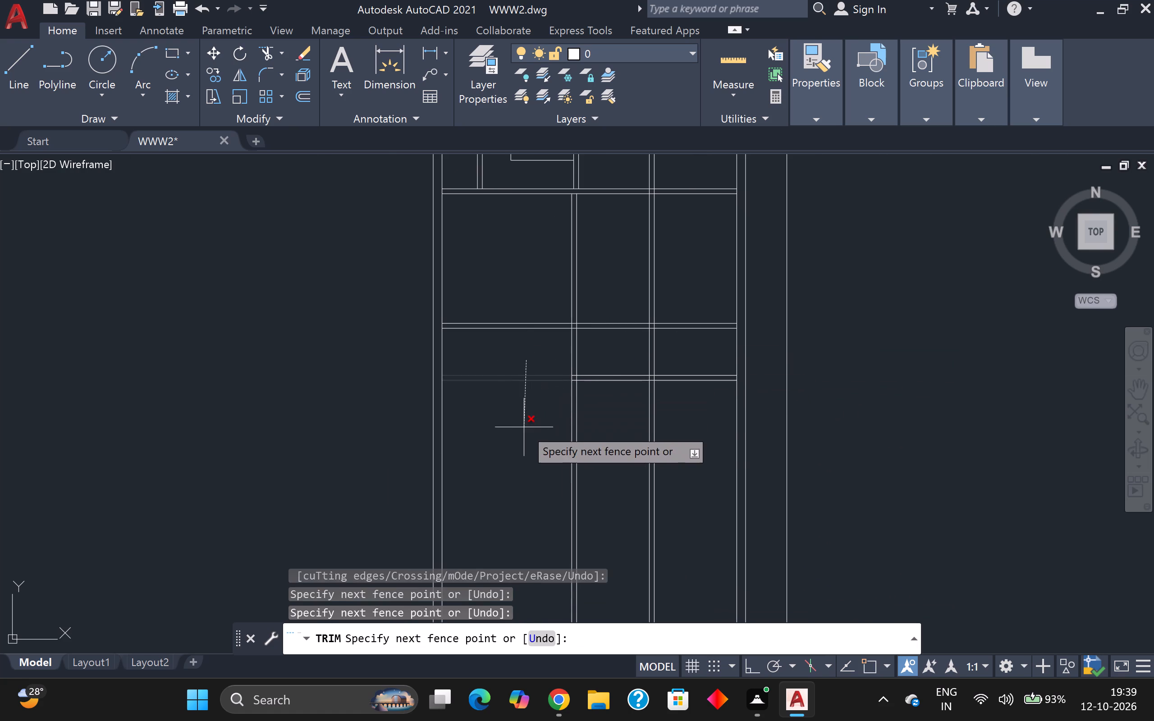
left_click(524, 427)
left_click(539, 366)
left_click(702, 362)
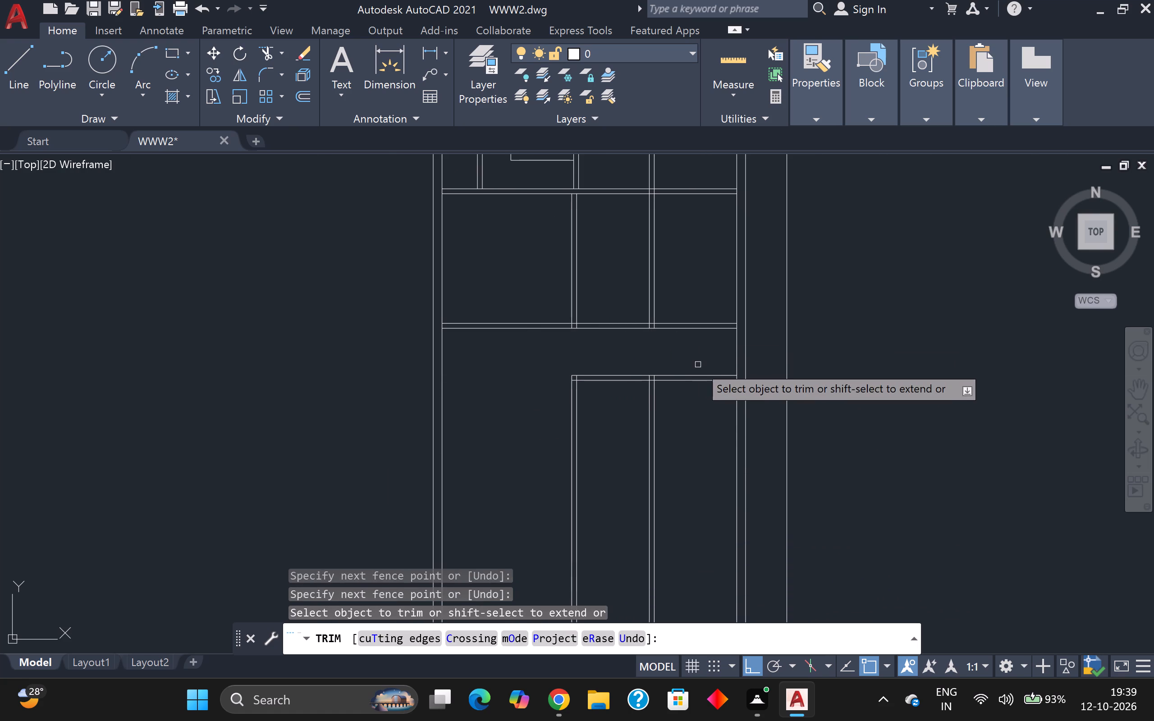
Trim the right and middle sections of the new horizontal partition and both vertical partitions' lines below it.
left_click_drag(698, 365, 692, 371)
left_click_drag(683, 422, 683, 409)
left_click_drag(686, 352, 686, 397)
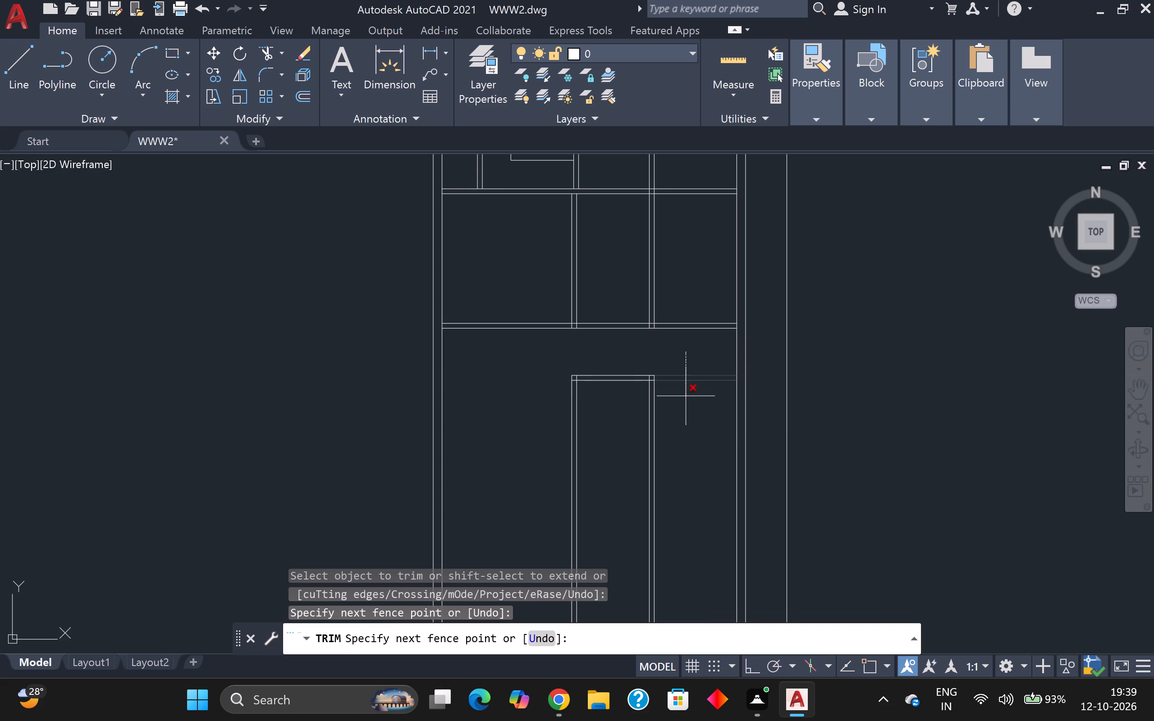
left_click_drag(686, 397, 686, 397)
left_click(681, 402)
left_click(571, 423)
left_click(607, 347)
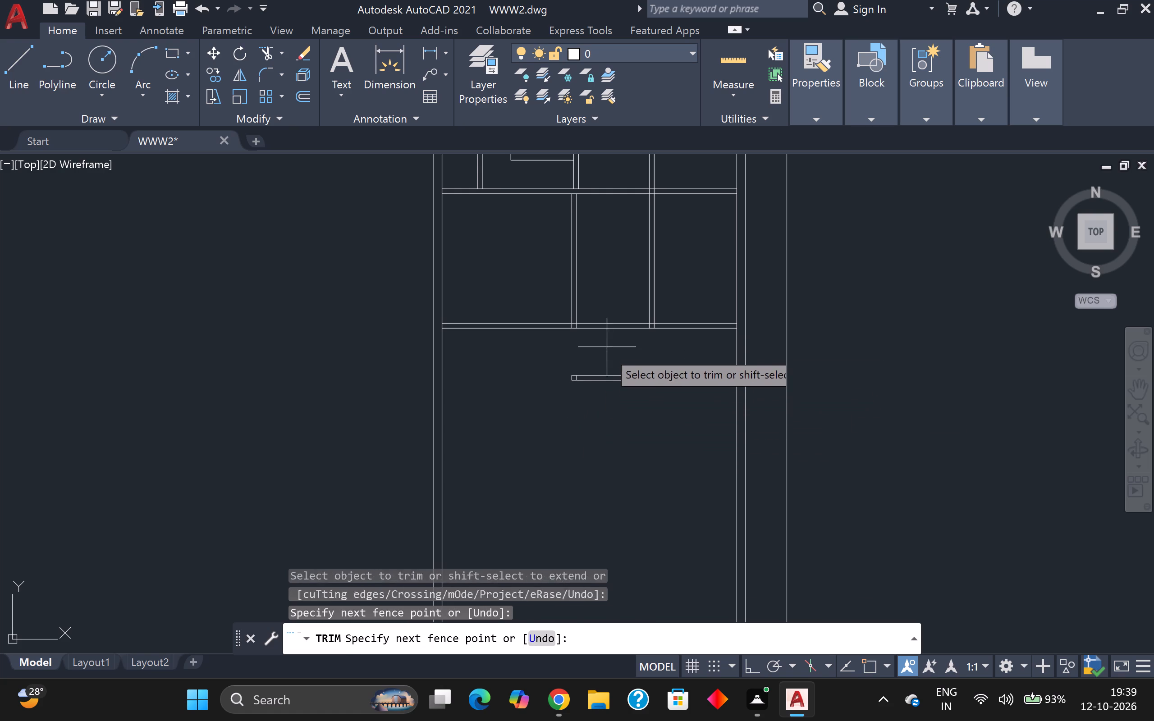
left_click(605, 398)
Trim the small line stubs left where the two vertical partitions crossed the 4' offset horizontal partition.
left_click(651, 370)
left_click(649, 384)
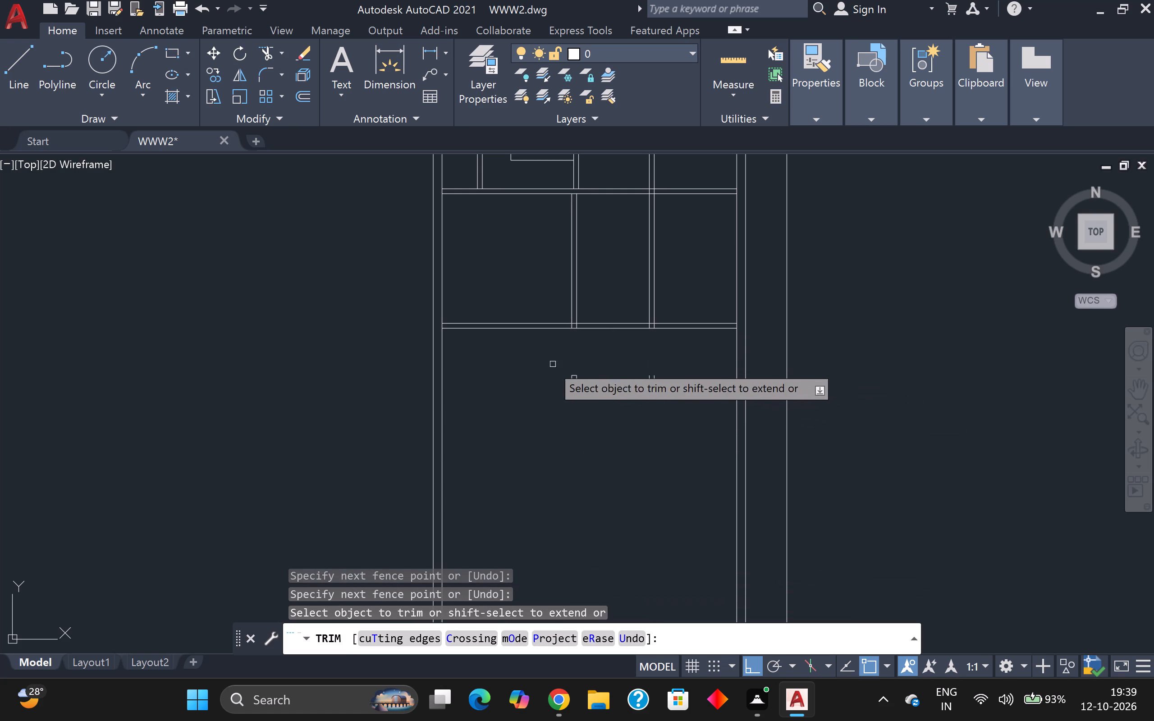
left_click(573, 378)
left_click_drag(637, 374, 641, 374)
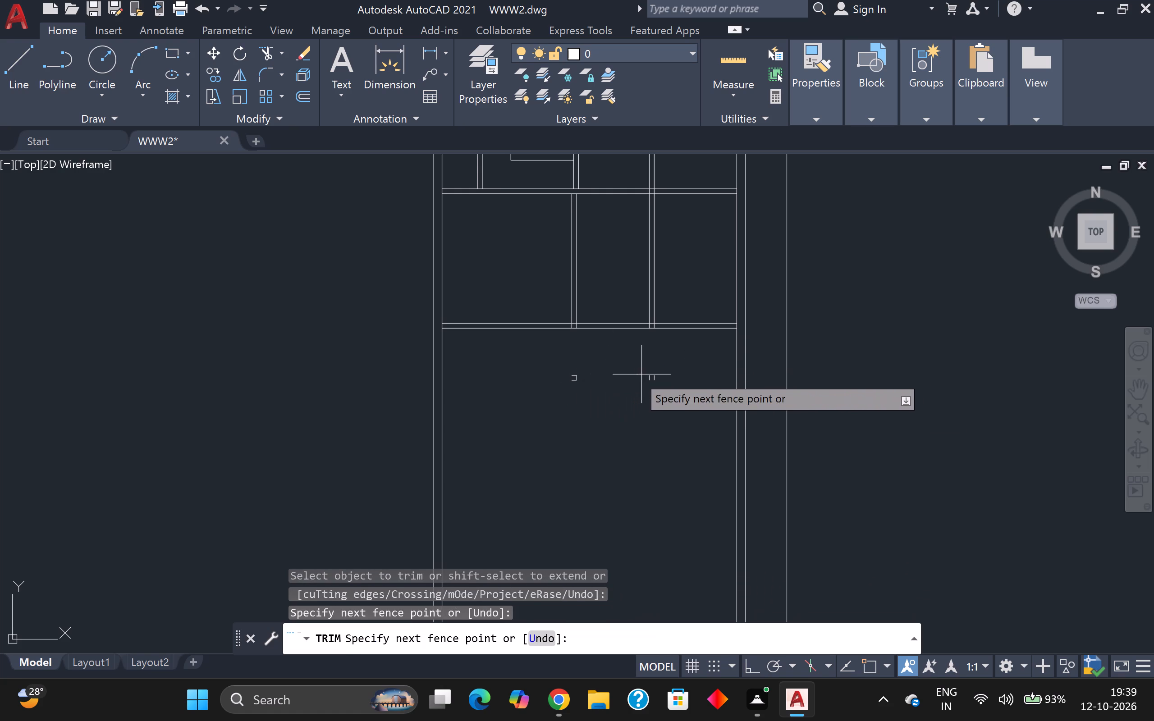
left_click_drag(641, 374, 690, 386)
left_click_drag(560, 361, 574, 378)
left_click(576, 376)
left_click(575, 385)
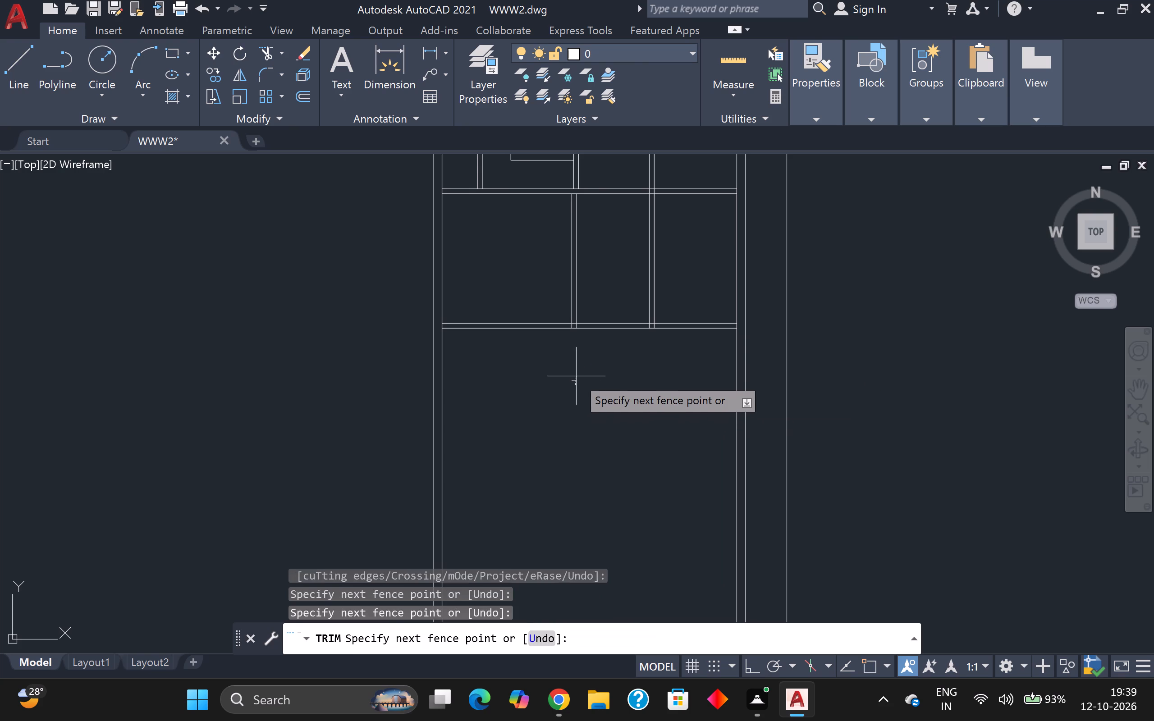
left_click(576, 376)
middle_click_drag(690, 214, 660, 330)
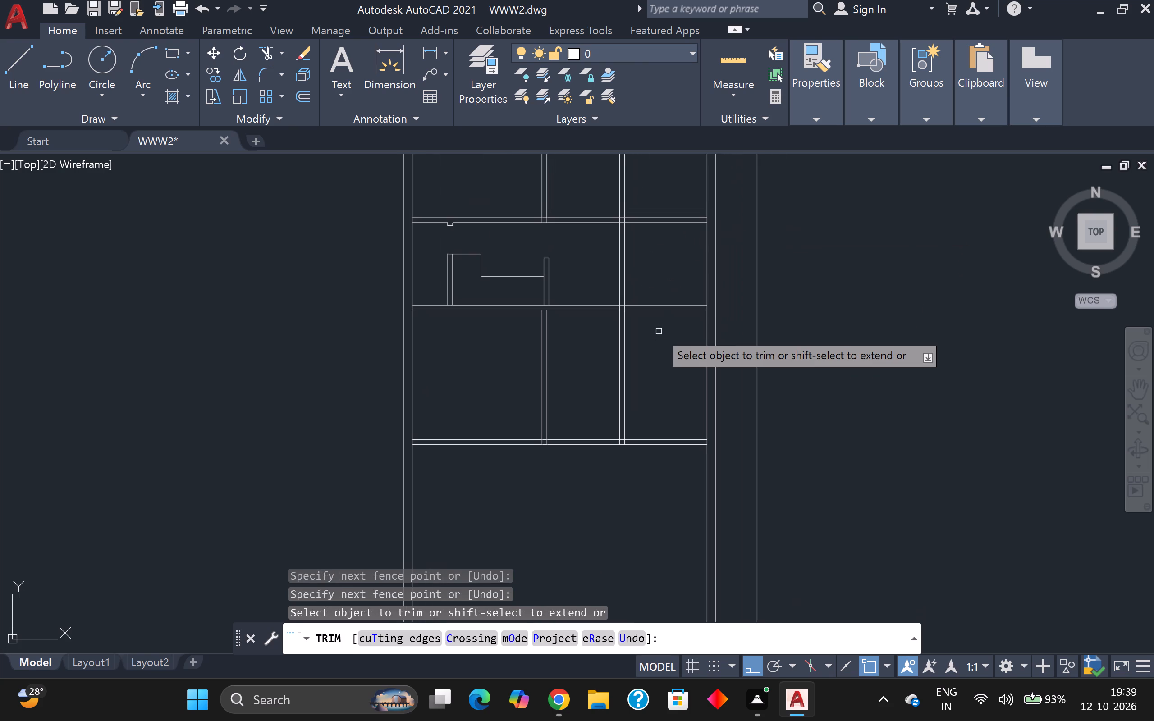
Offset the lower line of the horizontal partition beneath the stepped outline 4' down, and offset that new line 5" down to form a double-line partition.
key("Escape")
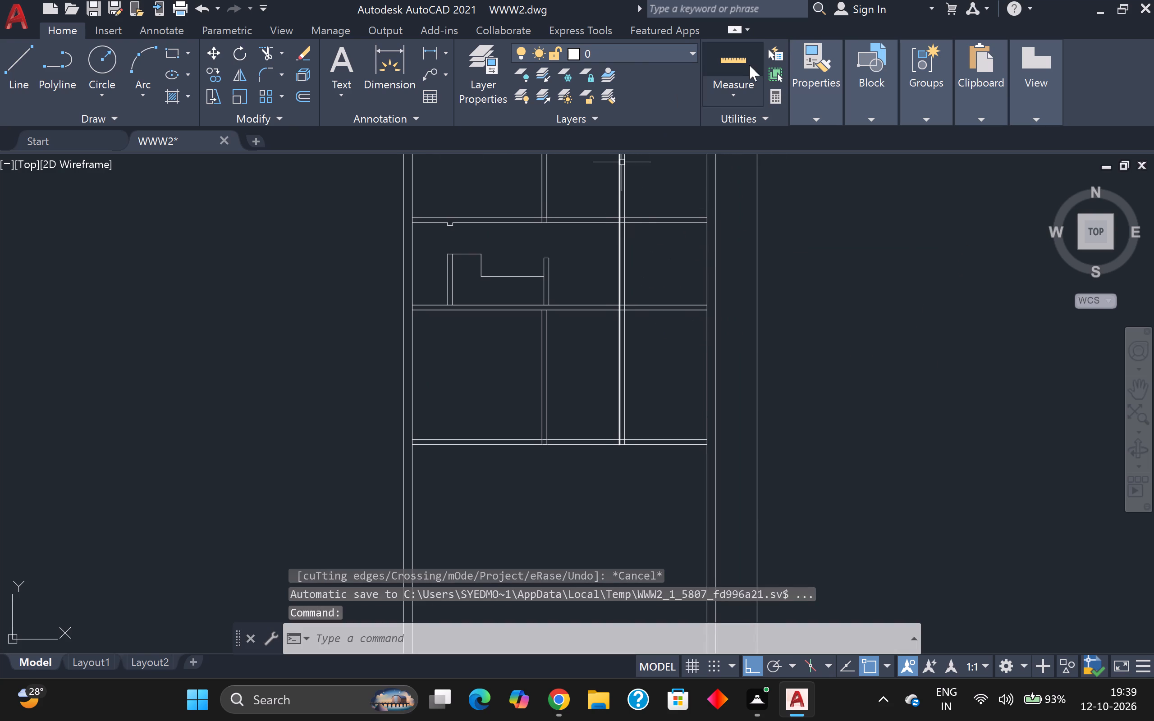
left_click_drag(749, 65, 749, 70)
key("Escape")
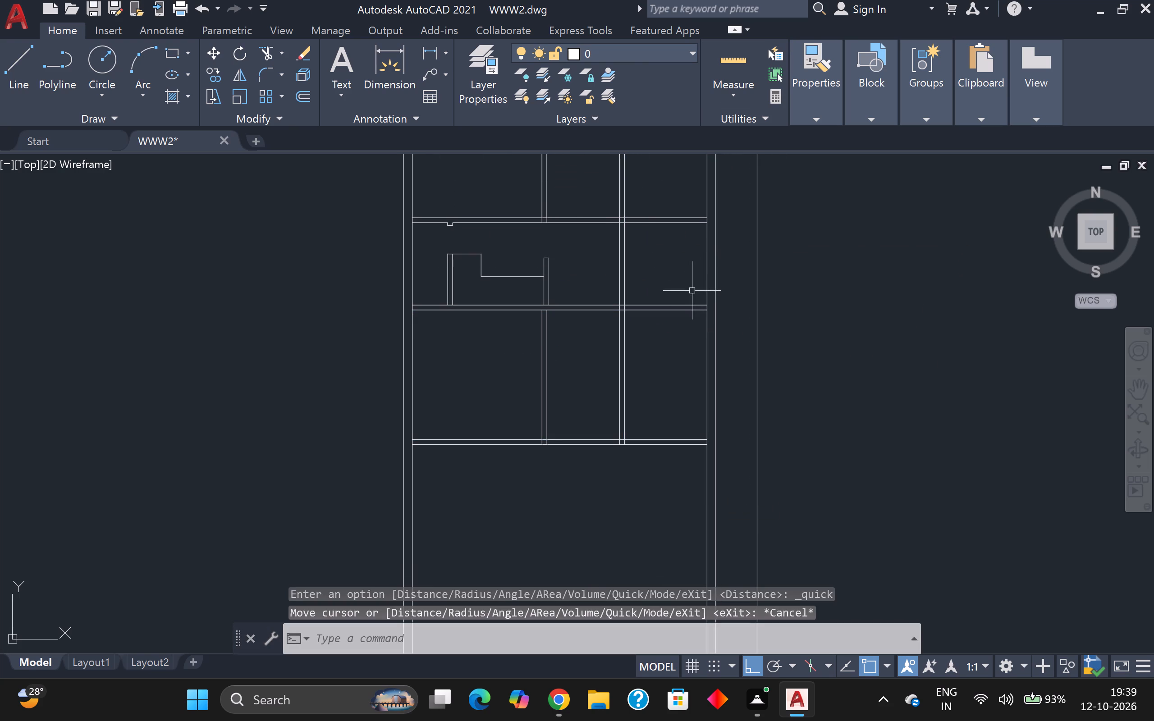
key("o")
key("Return")
key("Return")
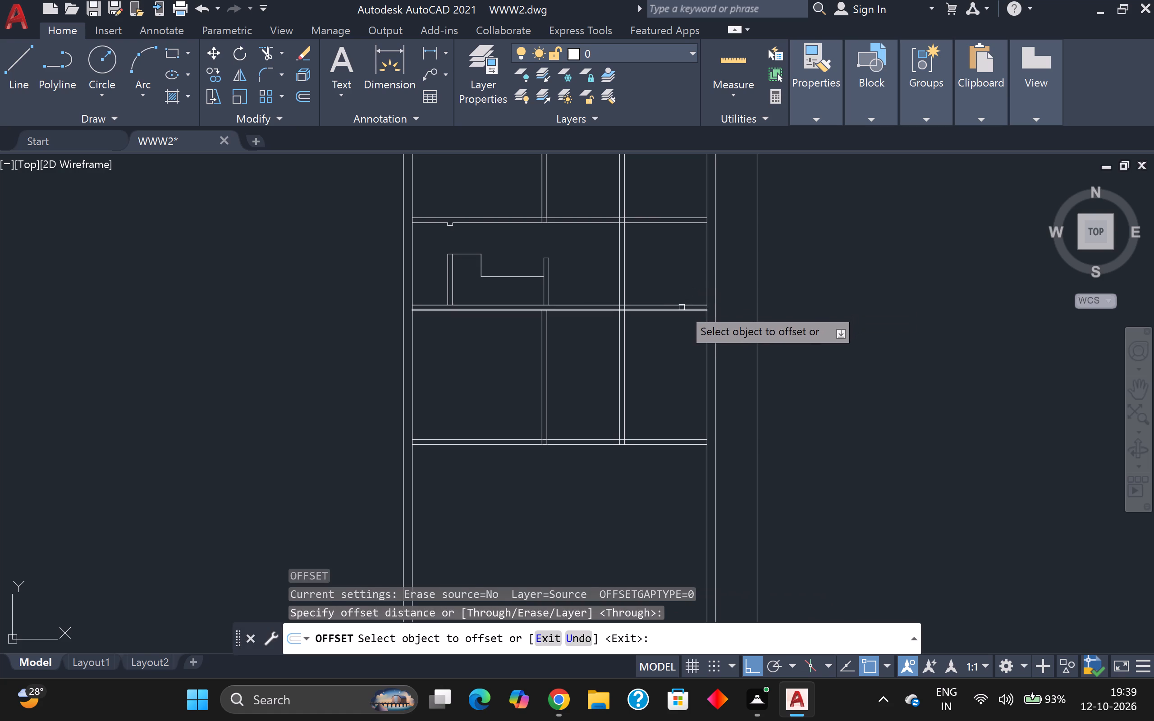
left_click(682, 307)
key("4")
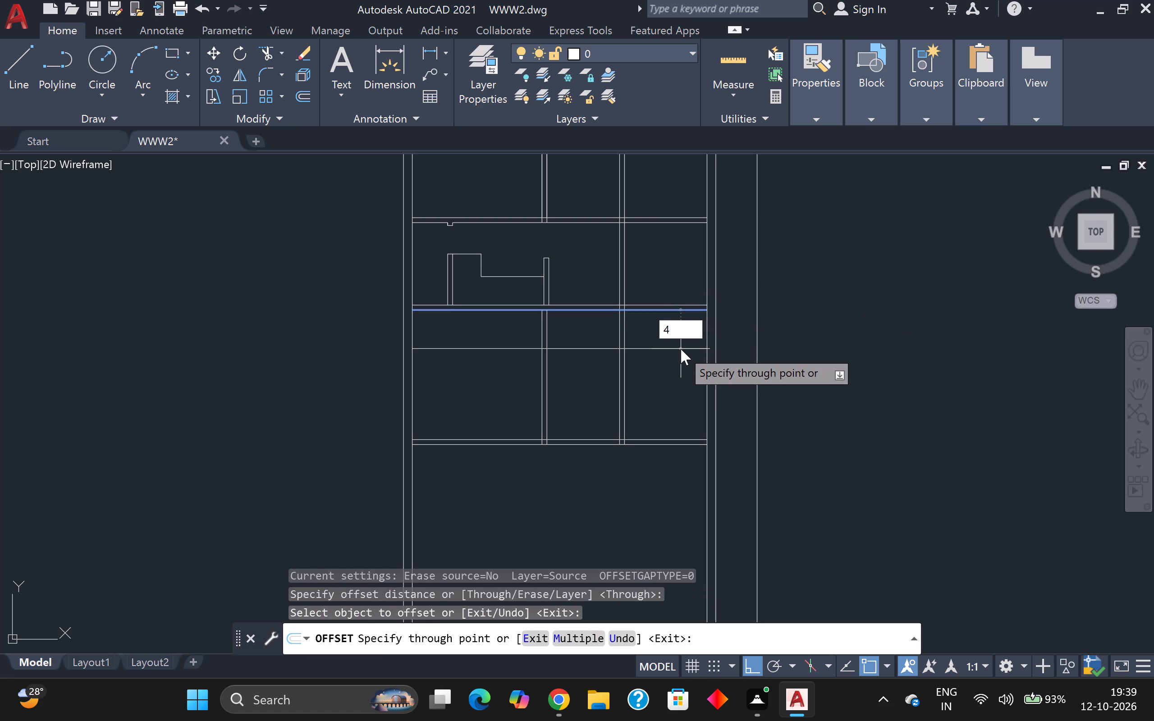
key("apostrophe")
key("Return")
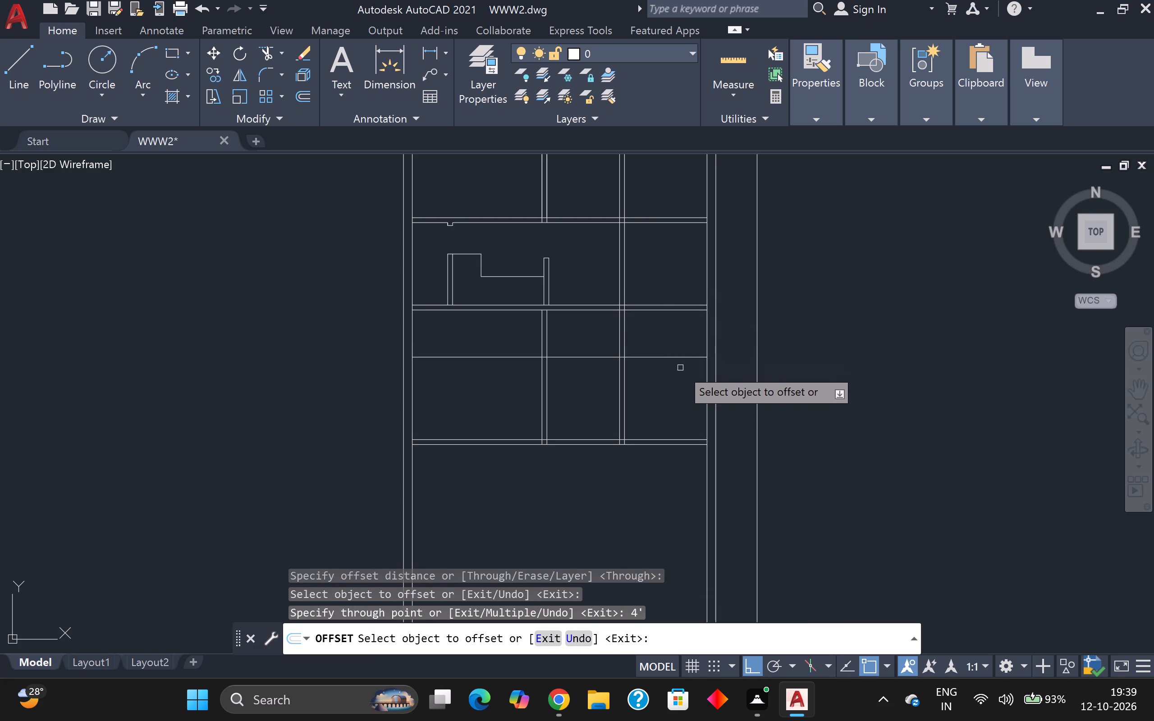
left_click(680, 358)
key("5")
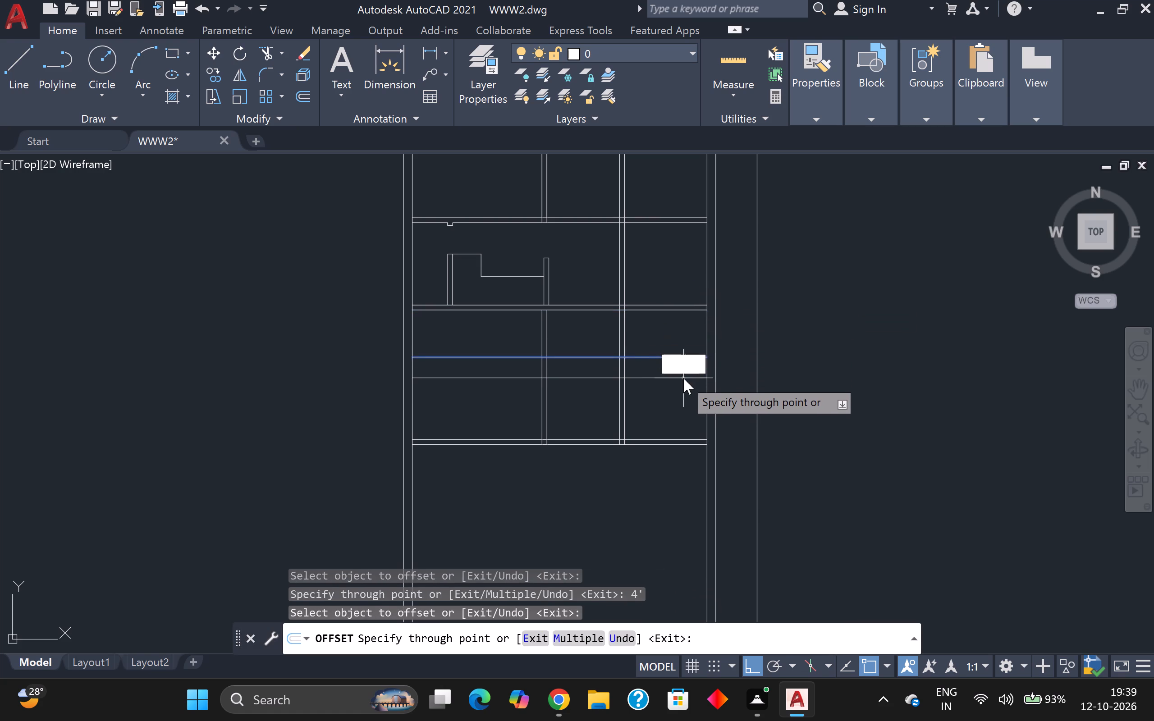
key("Return")
Trim the middle and left sections of the new 4' horizontal partition and the right vertical partition's lines below it.
scroll(614, 327, "up", 1)
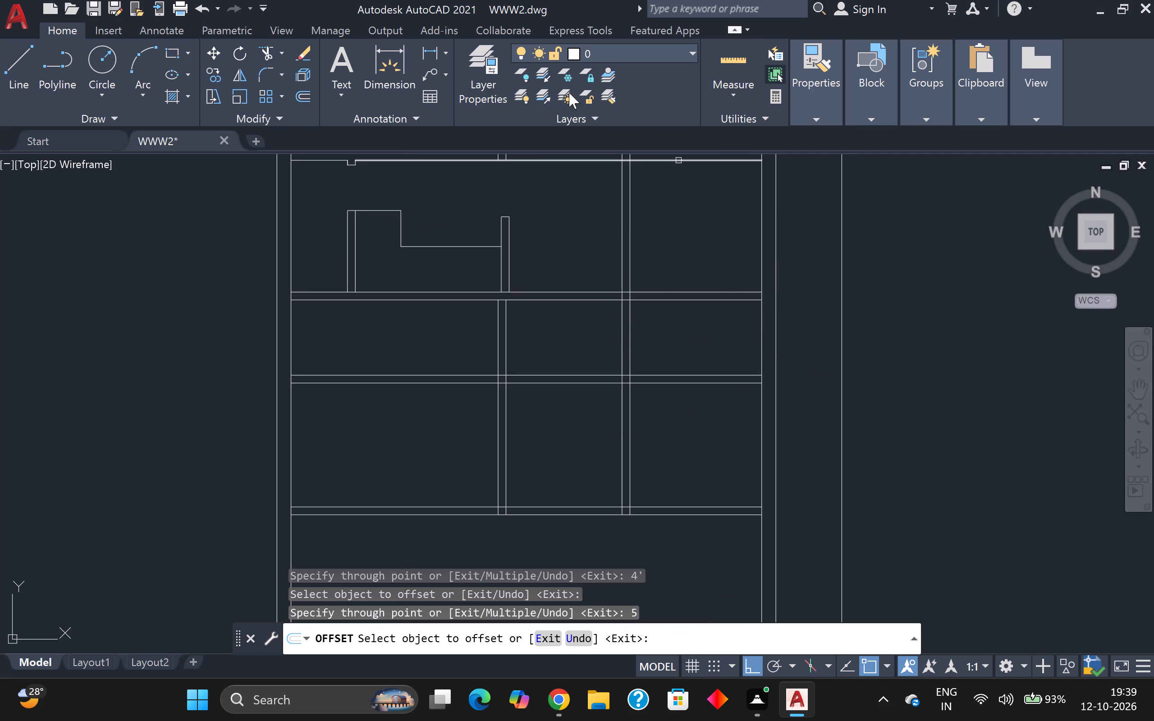
left_click(264, 59)
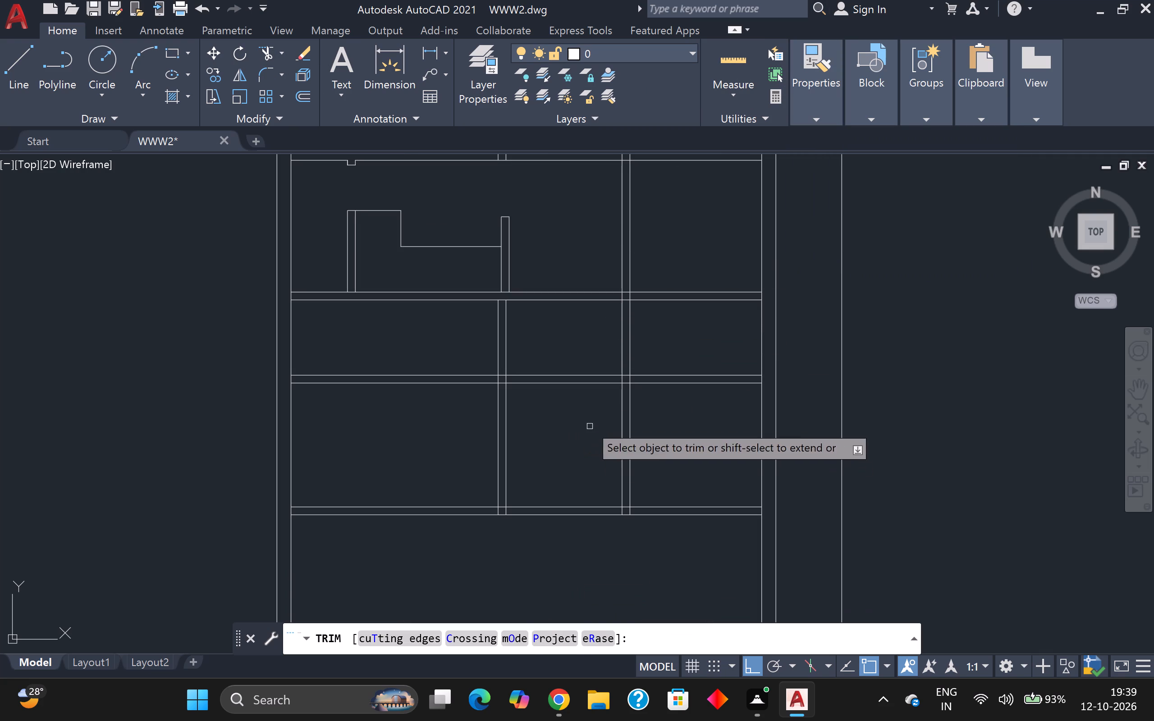
left_click(577, 321)
left_click(595, 466)
left_click(591, 463)
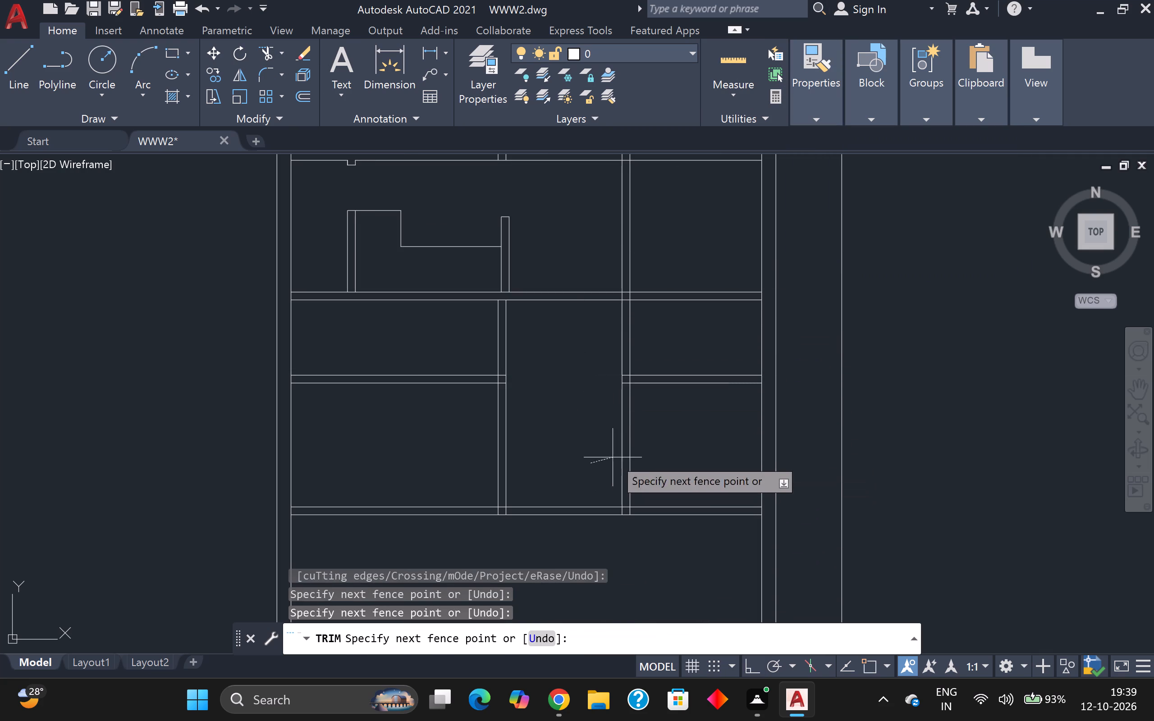
left_click(665, 438)
left_click(408, 350)
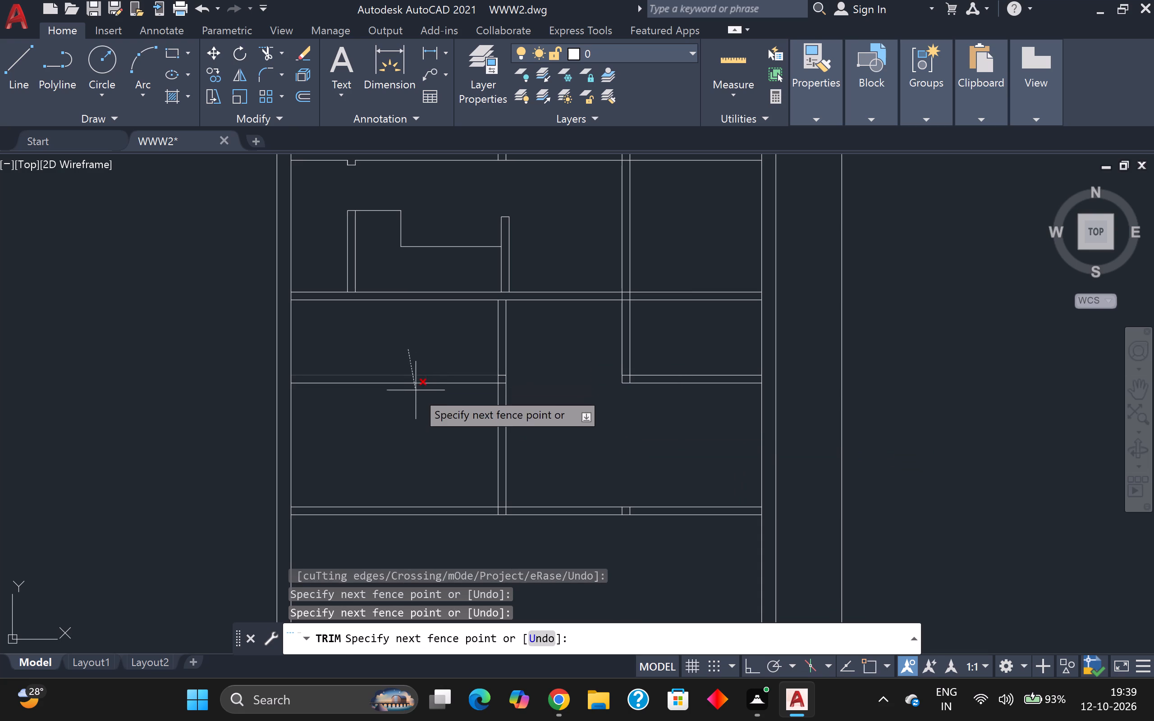
left_click(417, 402)
Trim the right vertical partition's lines above and below the upper full-width horizontal partition, that partition's middle and right sections, and the leftover stub.
scroll(636, 437, "down", 1)
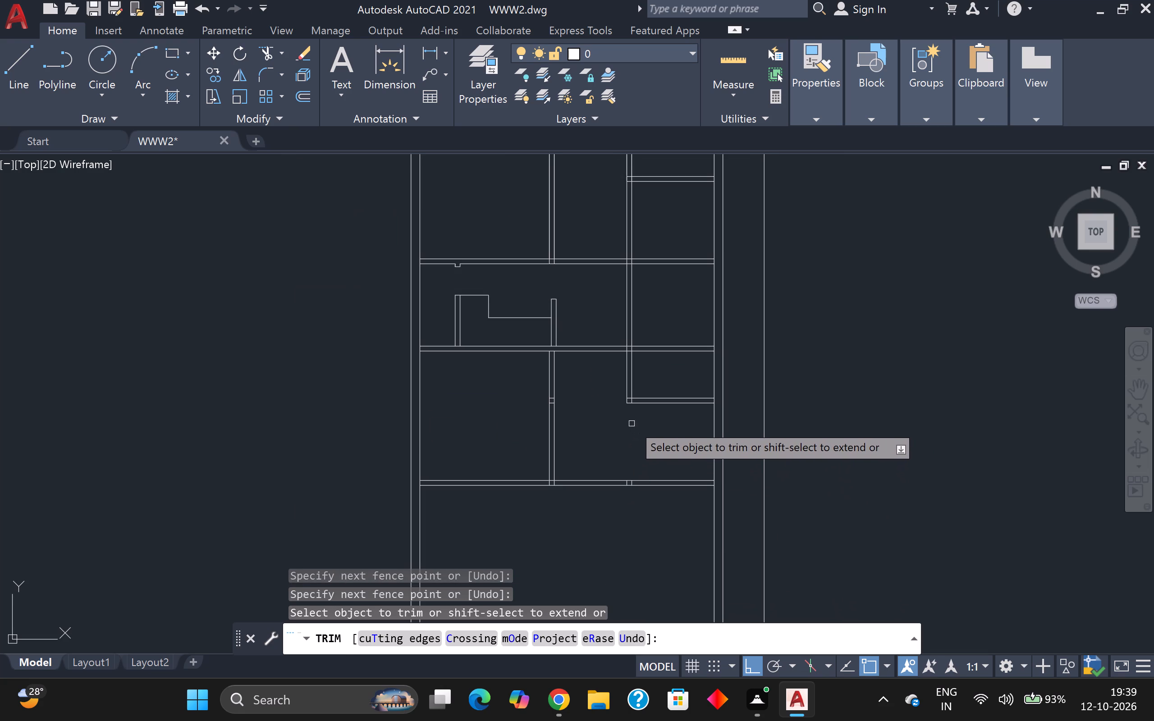
scroll(673, 315, "up", 1)
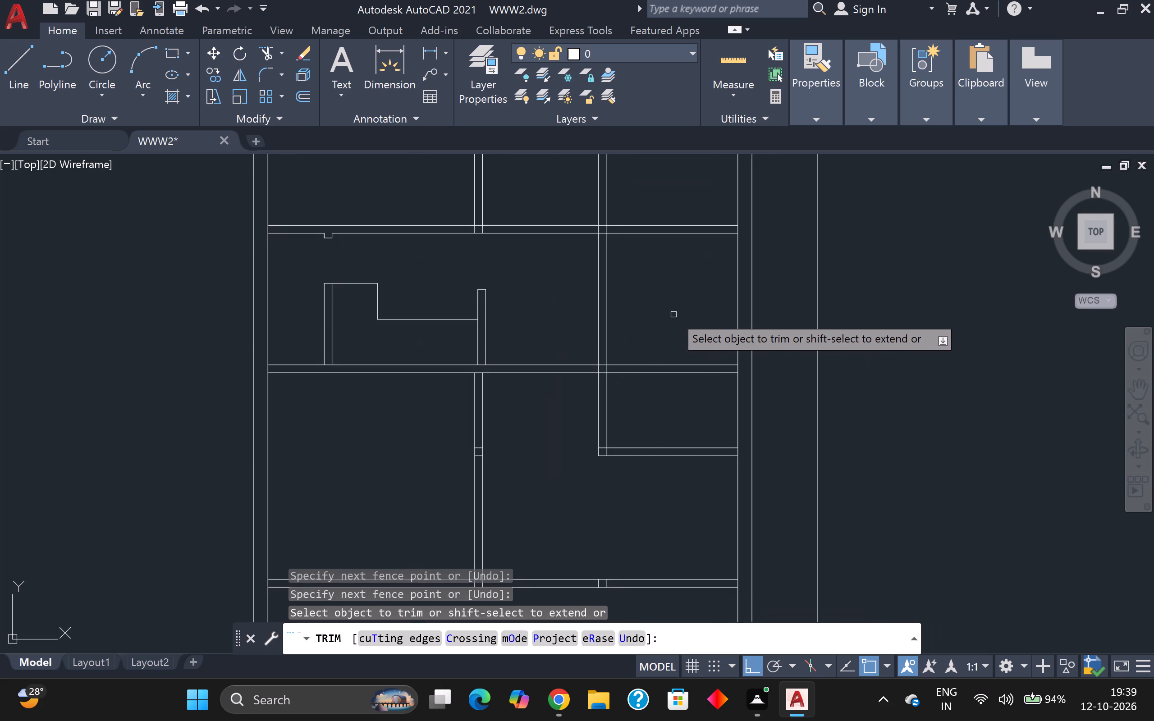
scroll(655, 304, "down", 1)
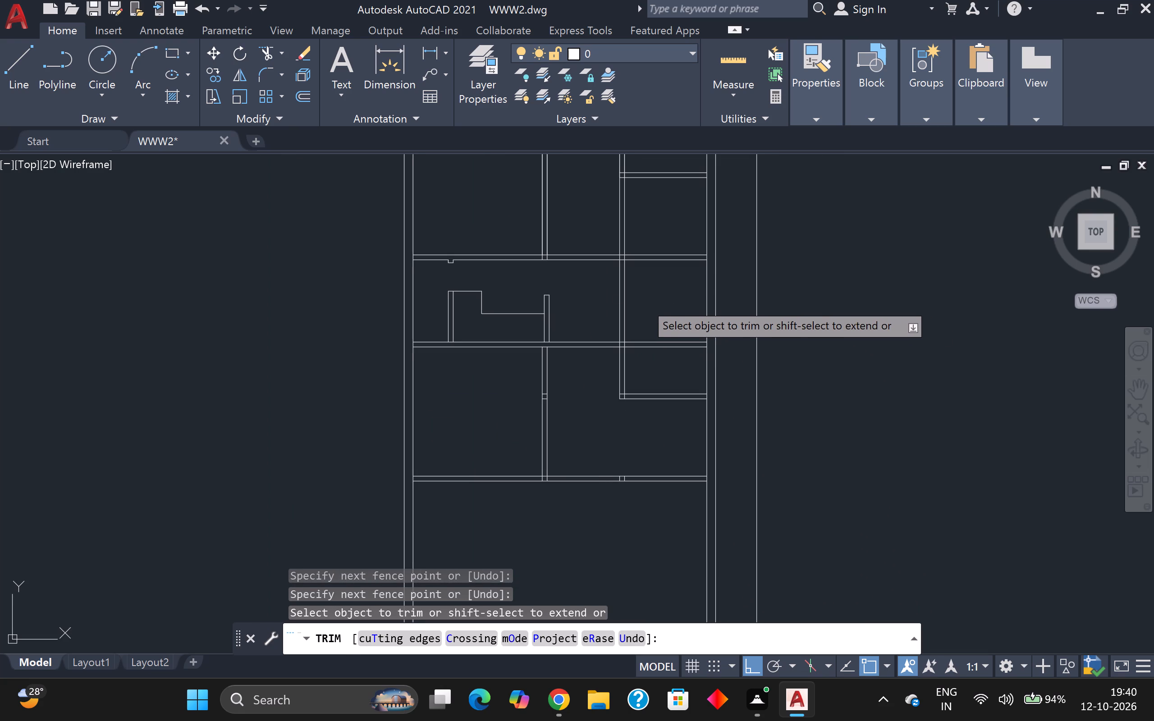
left_click(644, 301)
left_click(589, 299)
left_click(587, 208)
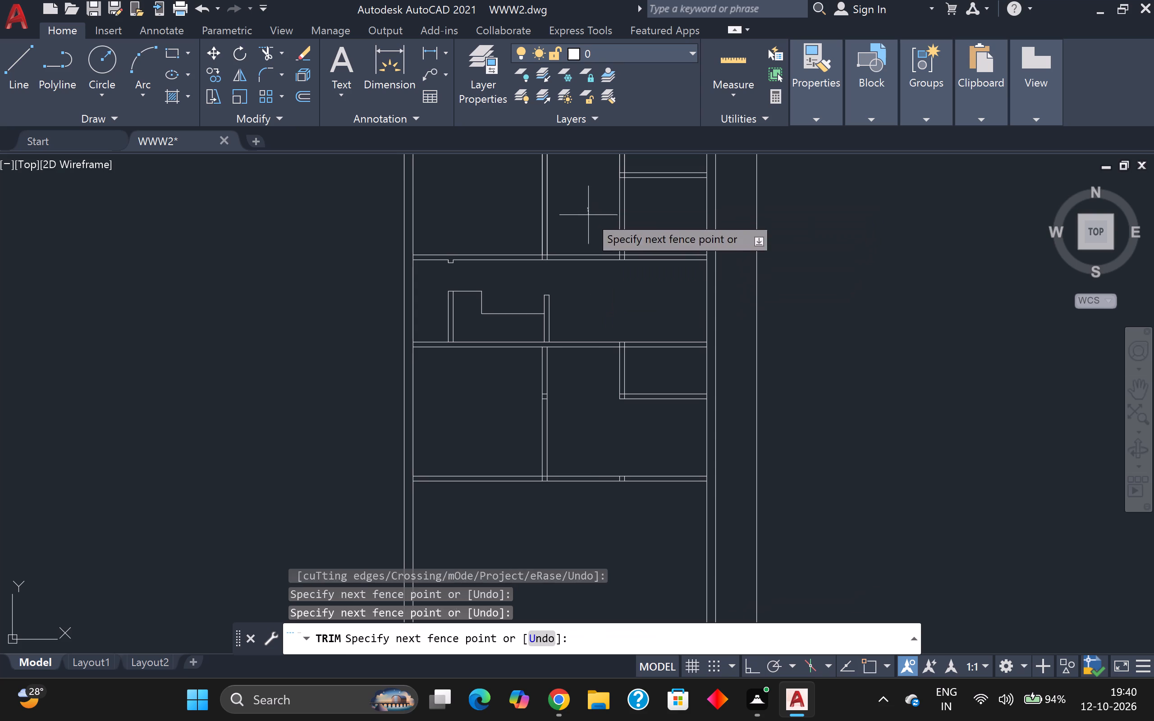
left_click(596, 292)
left_click(606, 230)
left_click(641, 227)
left_click(655, 223)
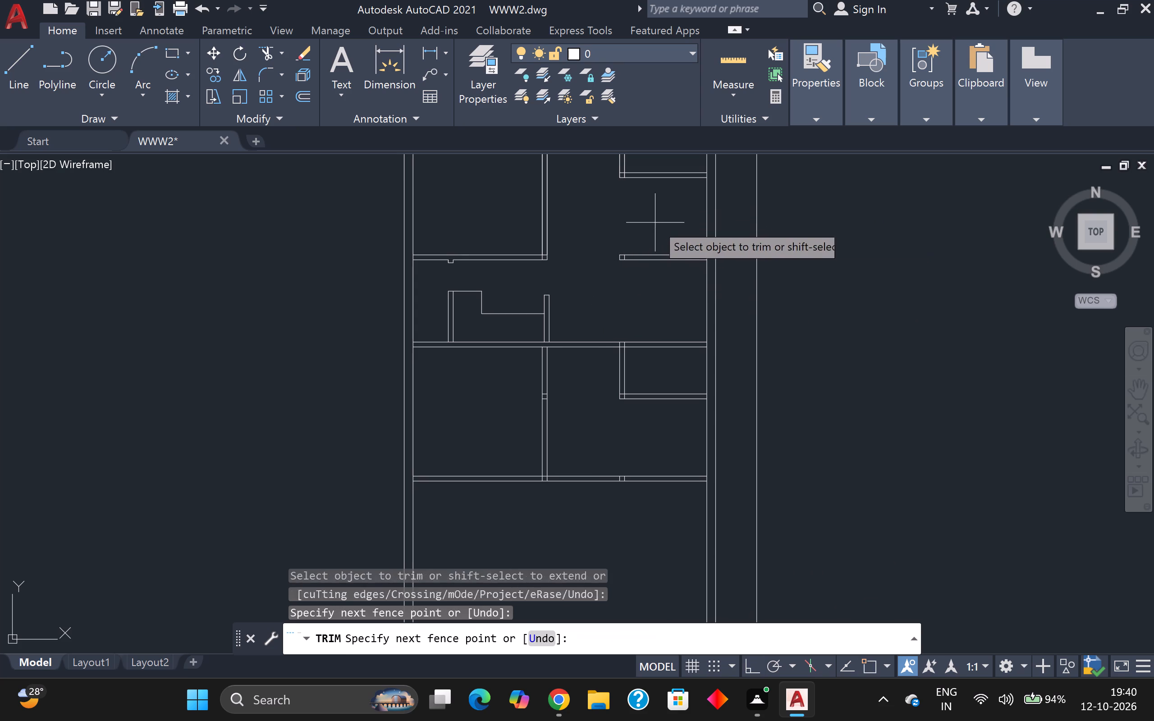
left_click(652, 269)
left_click(624, 258)
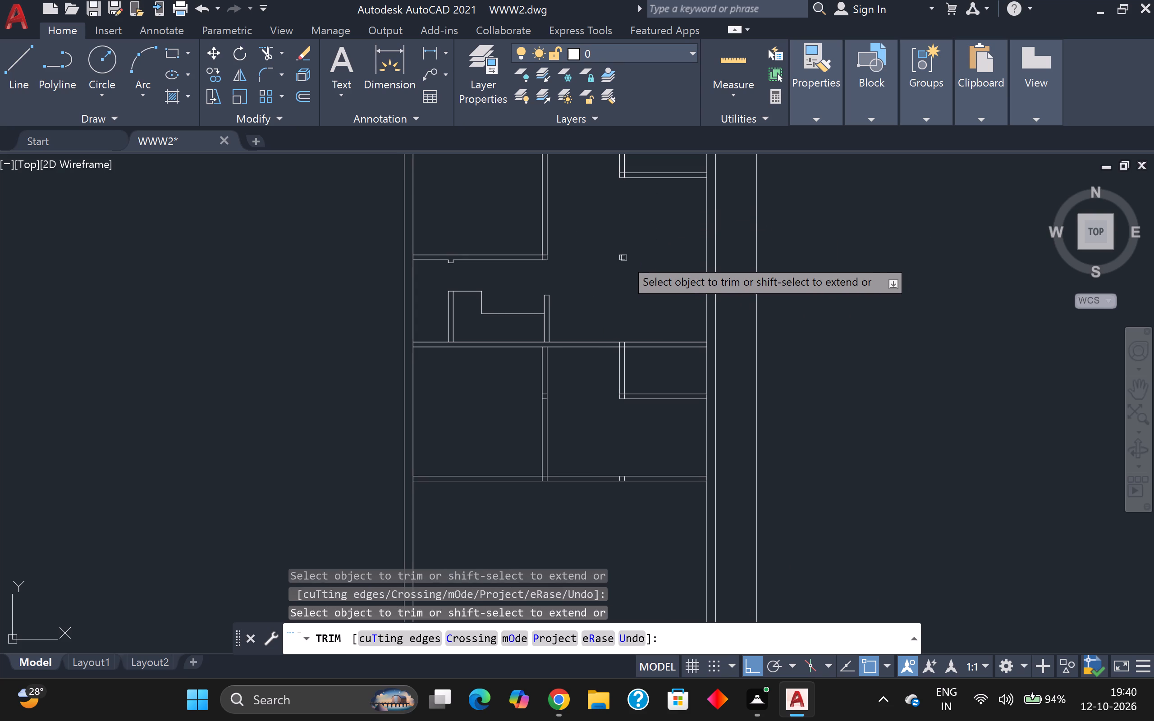
Offset the left outer wall's inner line 3' inward, and offset the new vertical line 5" right to form a double-line partition.
scroll(624, 258, "down", 1)
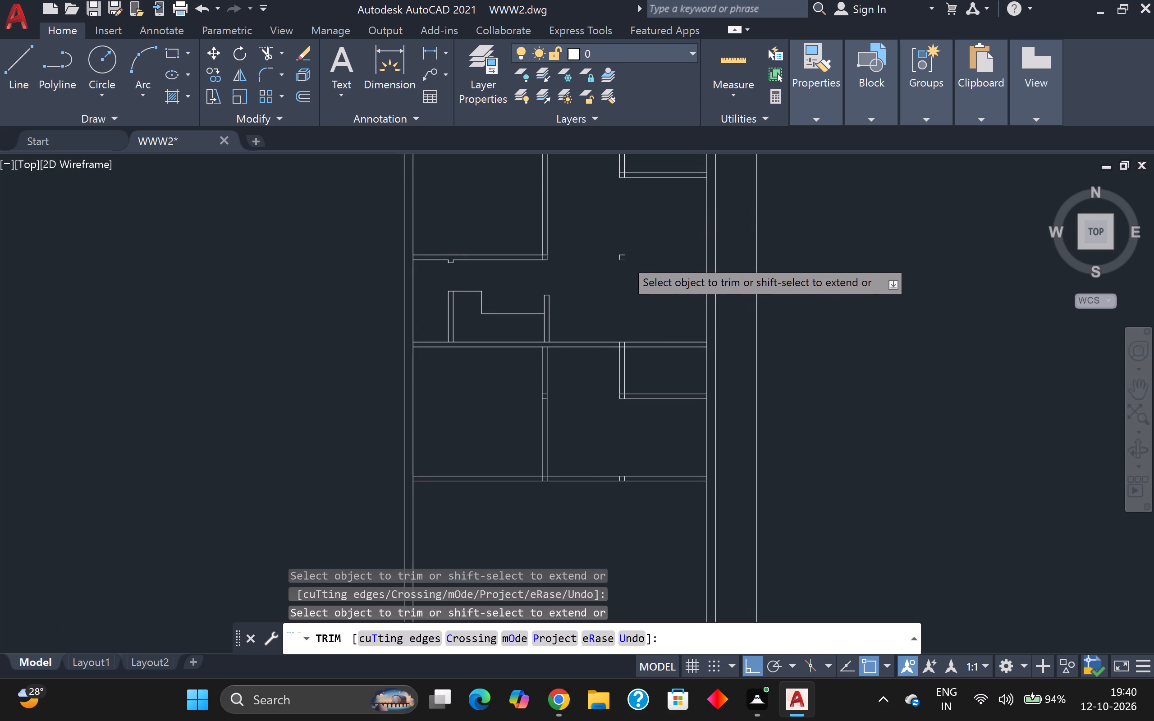
scroll(609, 350, "down", 2)
scroll(608, 350, "up", 3)
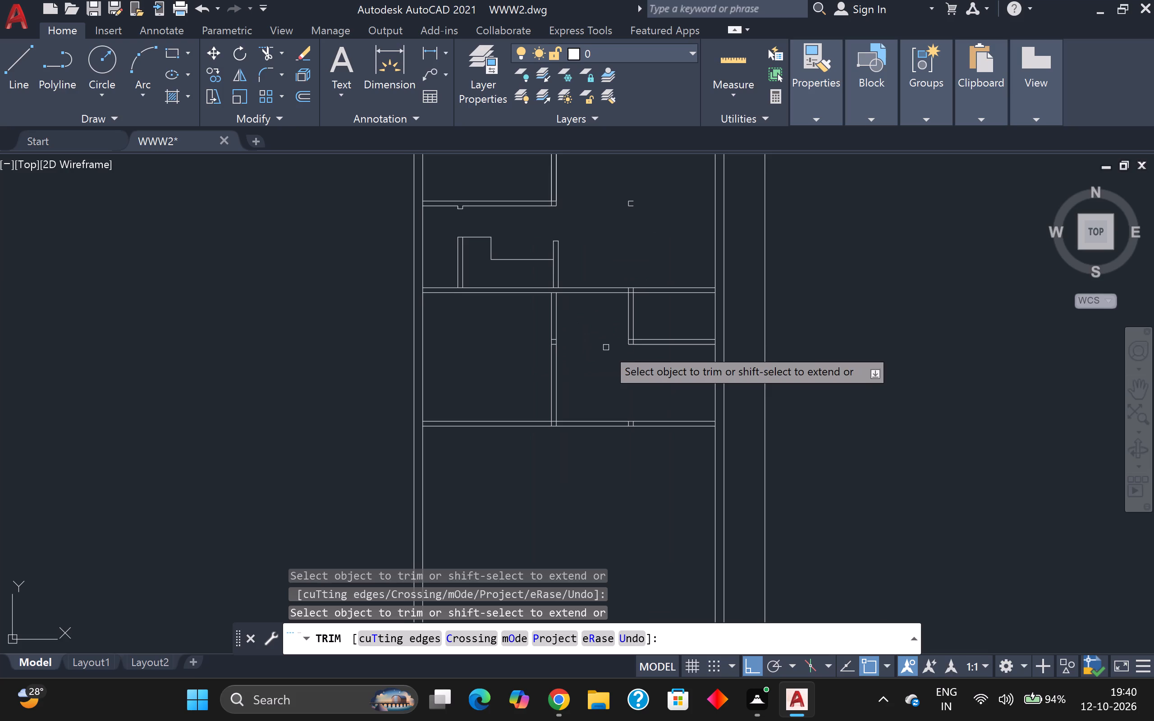
middle_click_drag(606, 347, 654, 288)
scroll(654, 302, "down", 2)
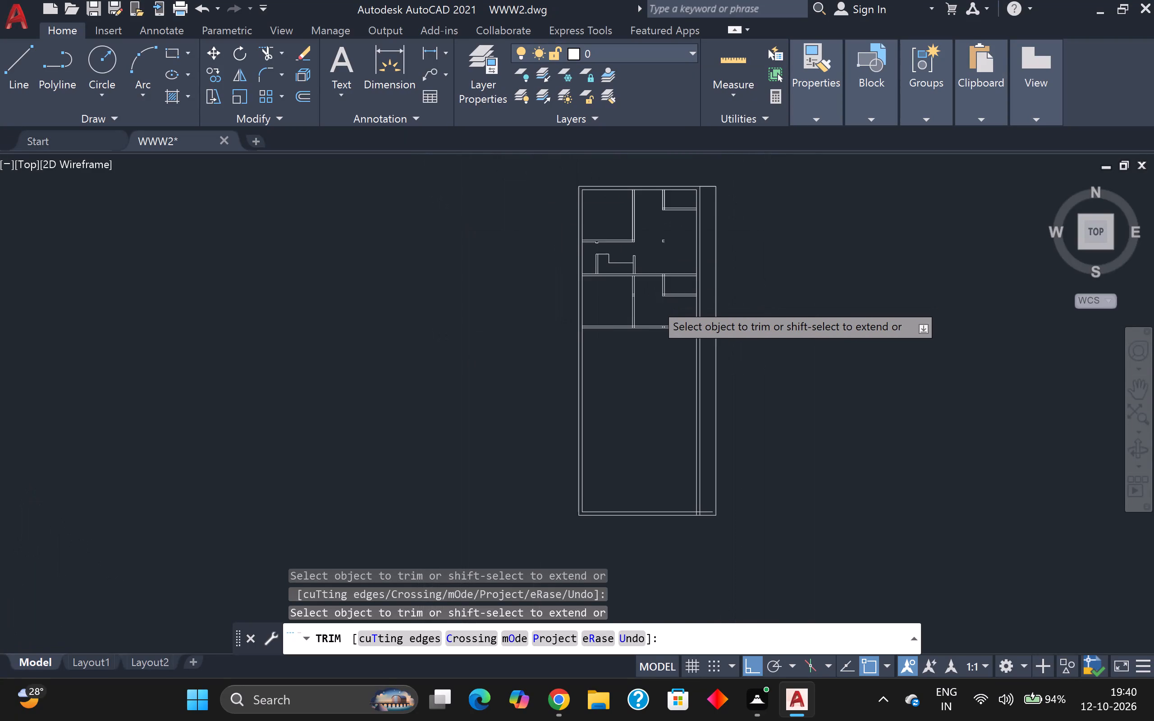
scroll(654, 305, "up", 2)
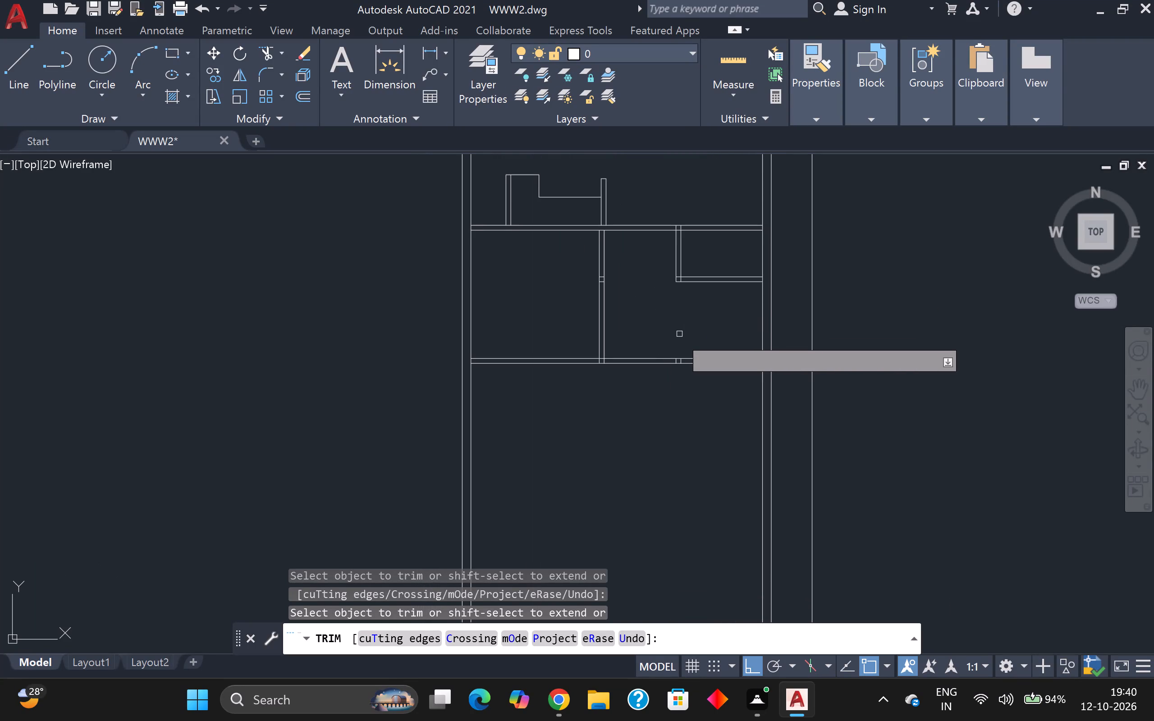
key("o")
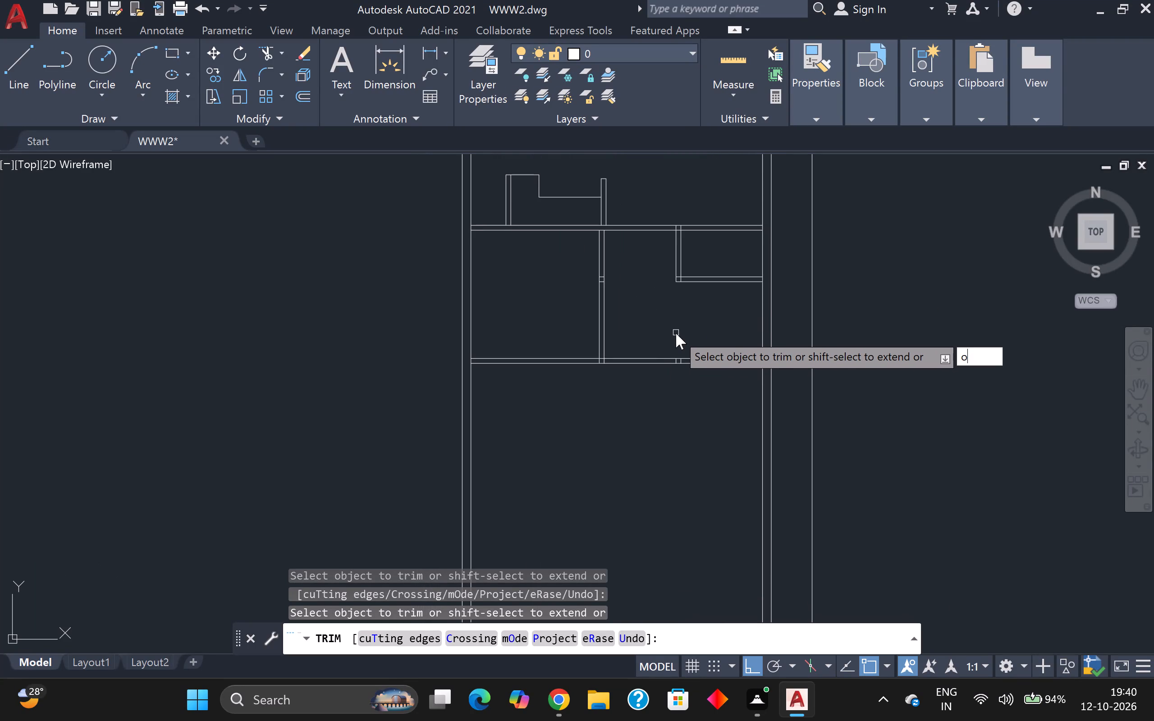
key("Escape")
key("o")
key("Return")
key("Return")
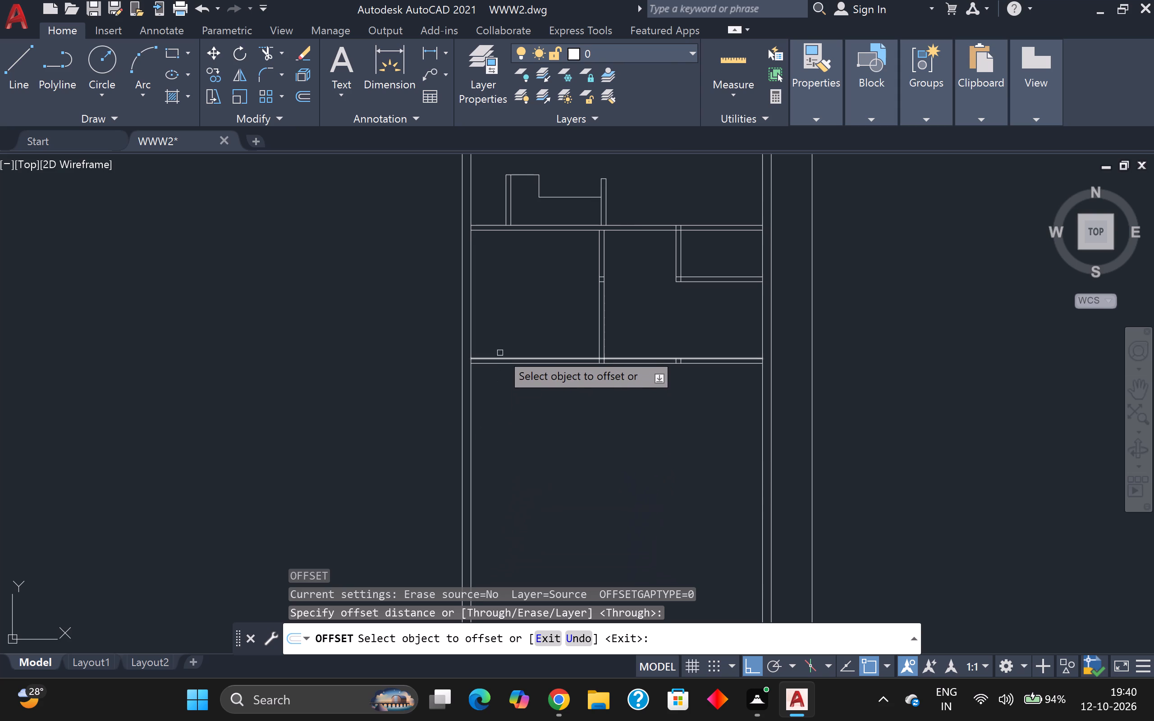
scroll(497, 321, "down", 2)
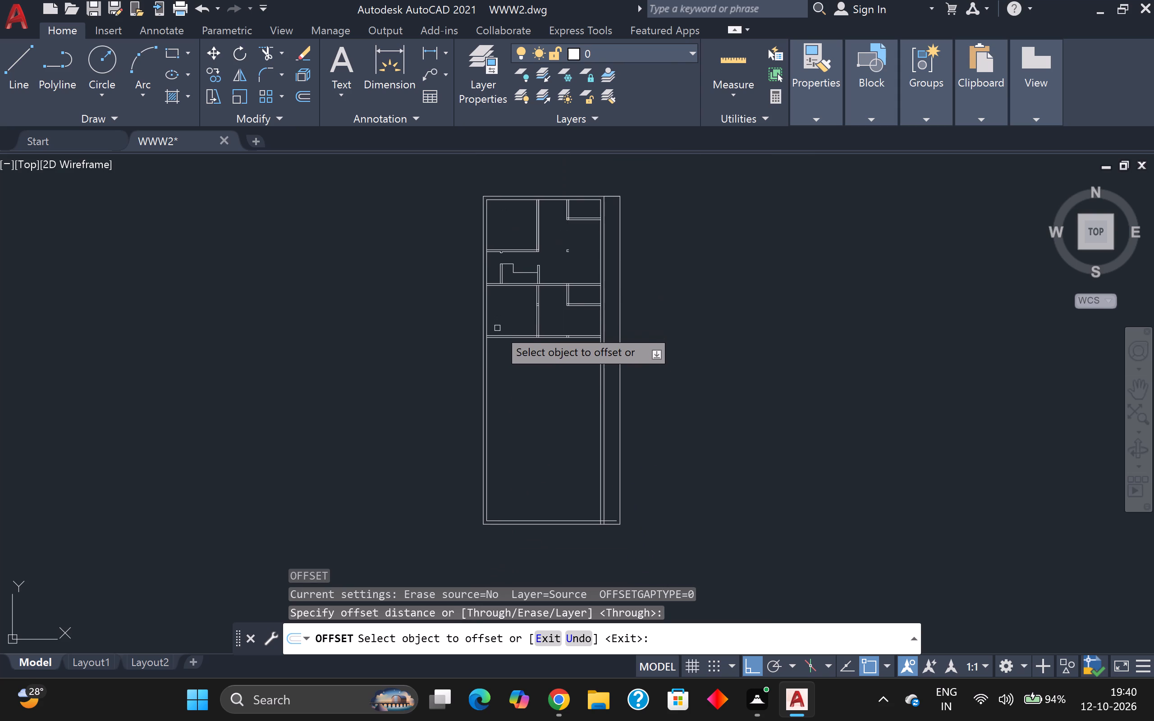
left_click(487, 372)
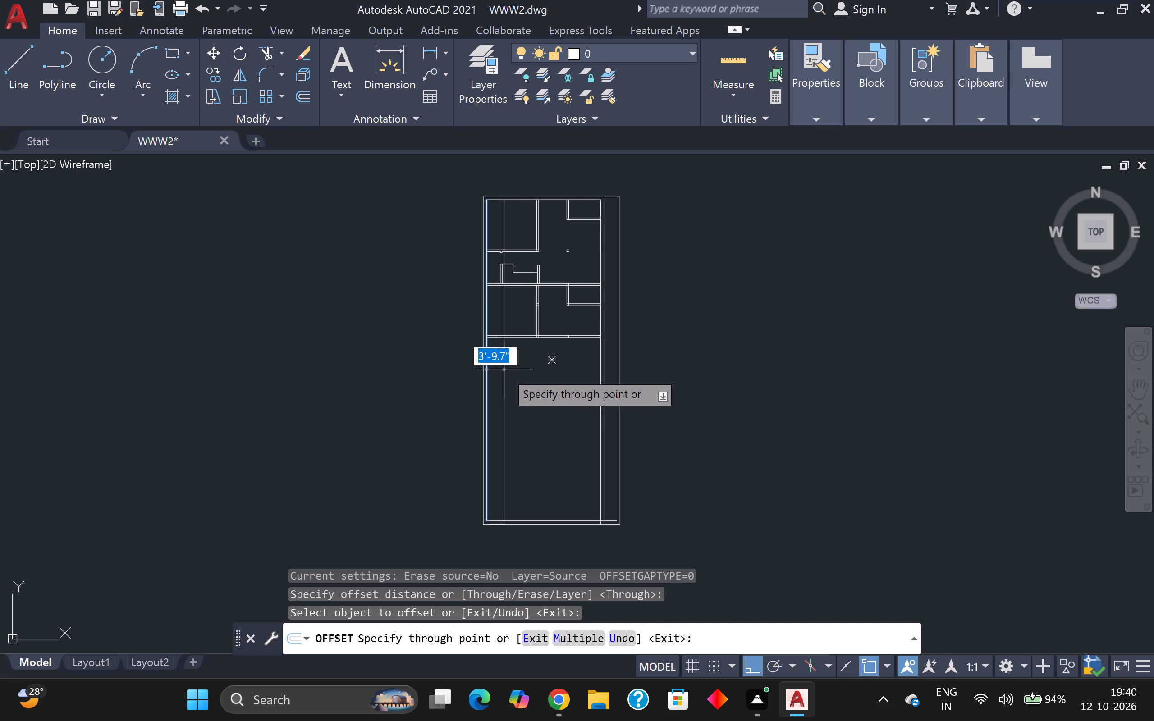
type("3'")
key("Return")
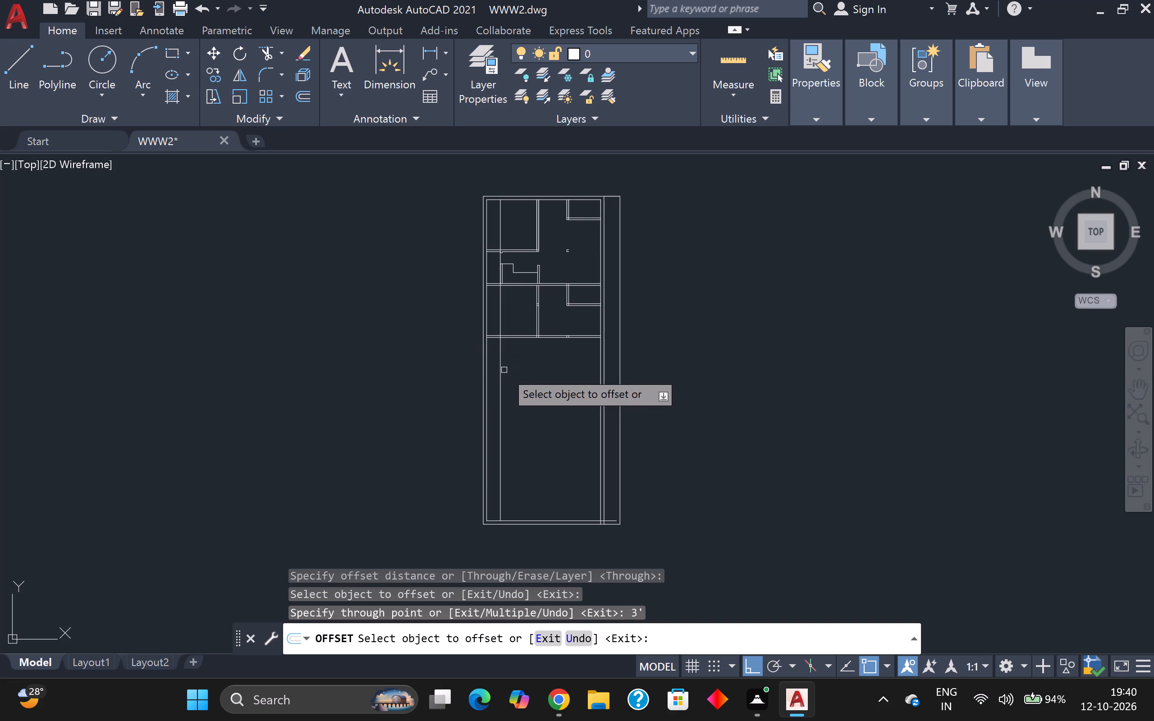
scroll(504, 369, "up", 2)
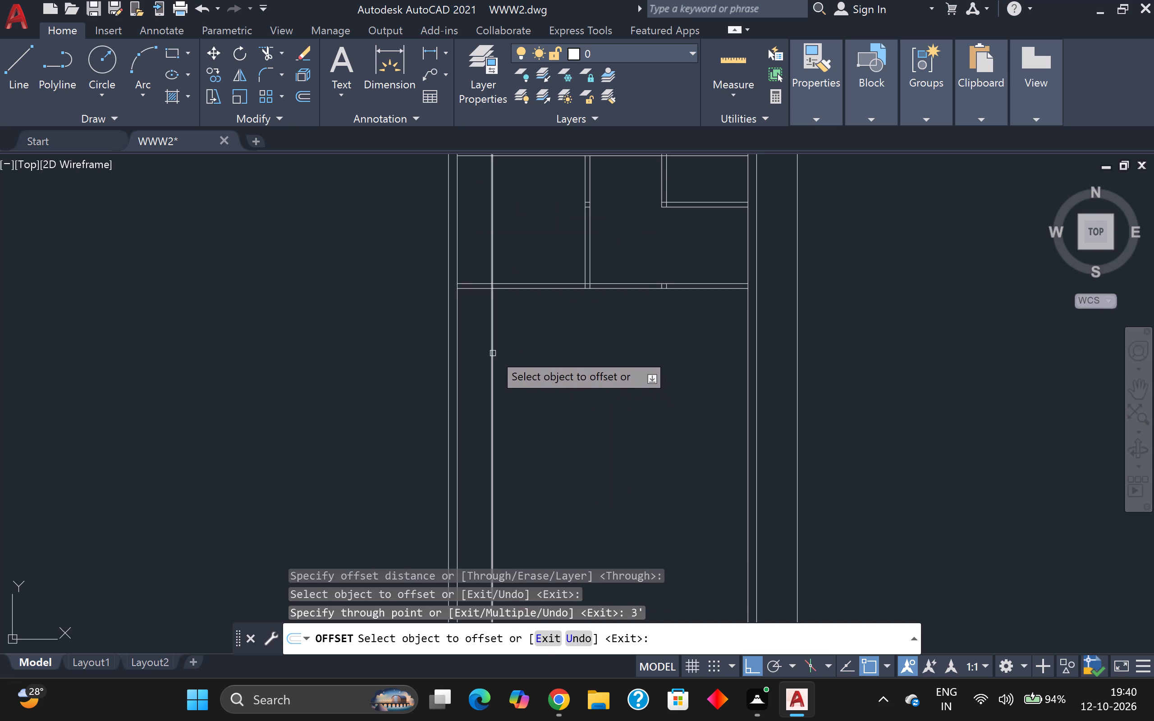
left_click(493, 352)
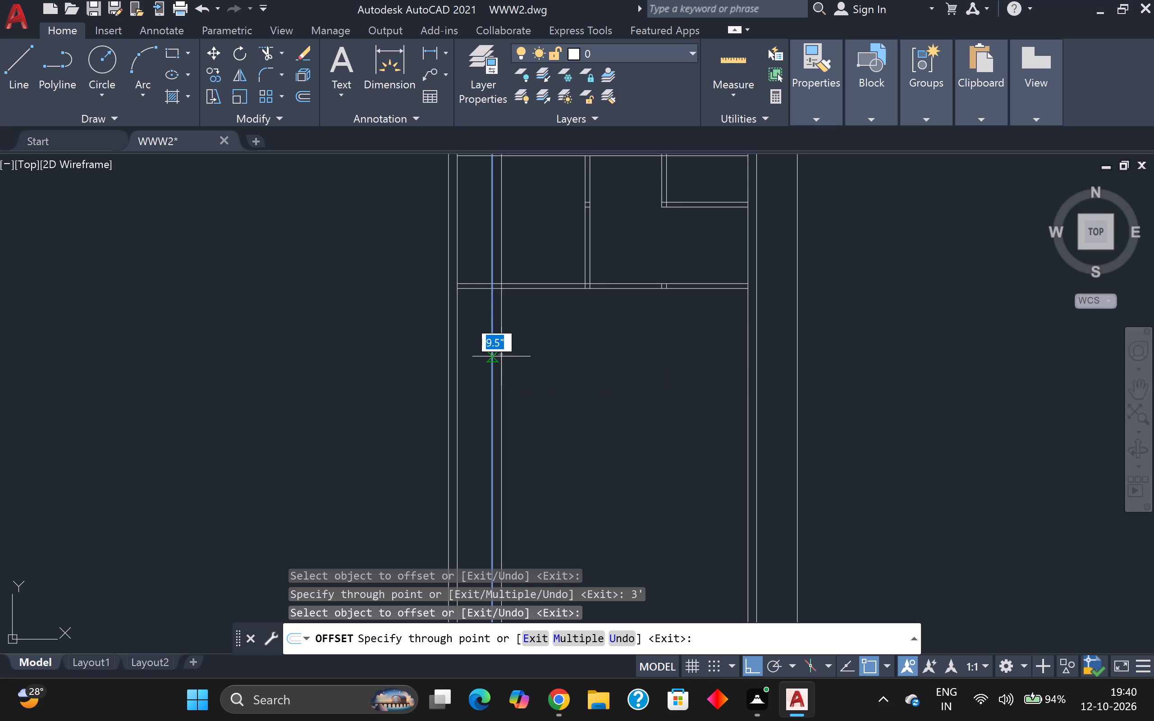
key("5")
key("Return")
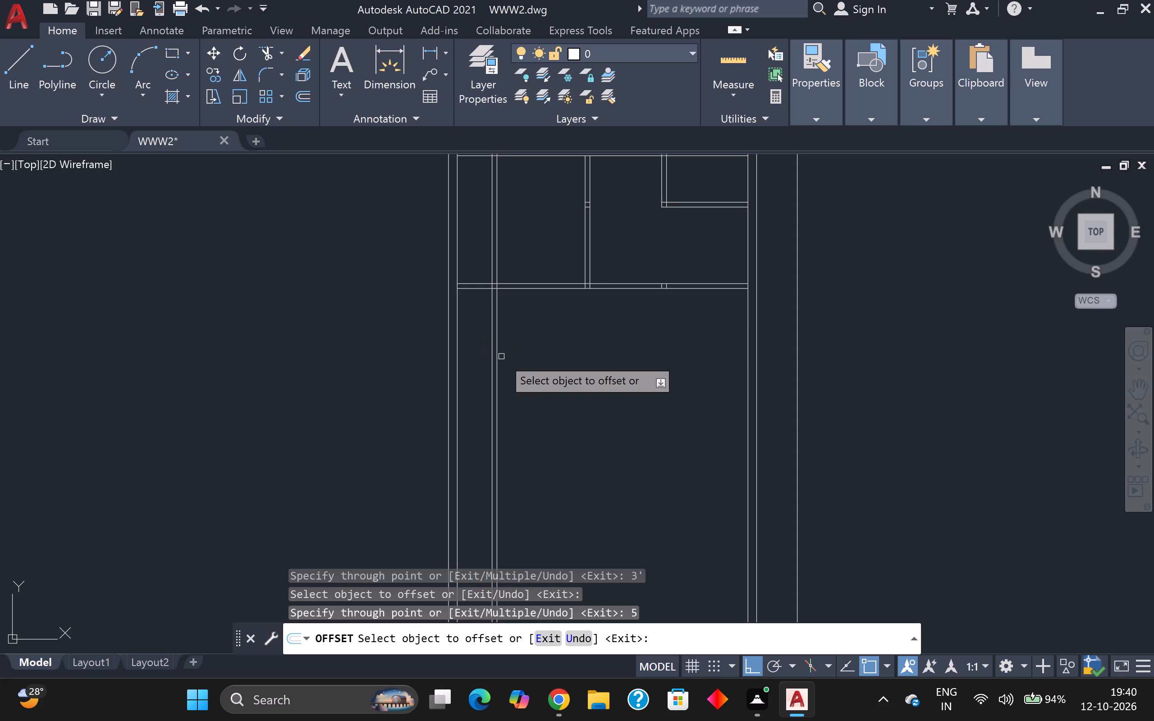
Offset the lowest horizontal partition's bottom line 7' down, and offset the new line 5" down to form a double-line partition.
left_click(482, 289)
key("7")
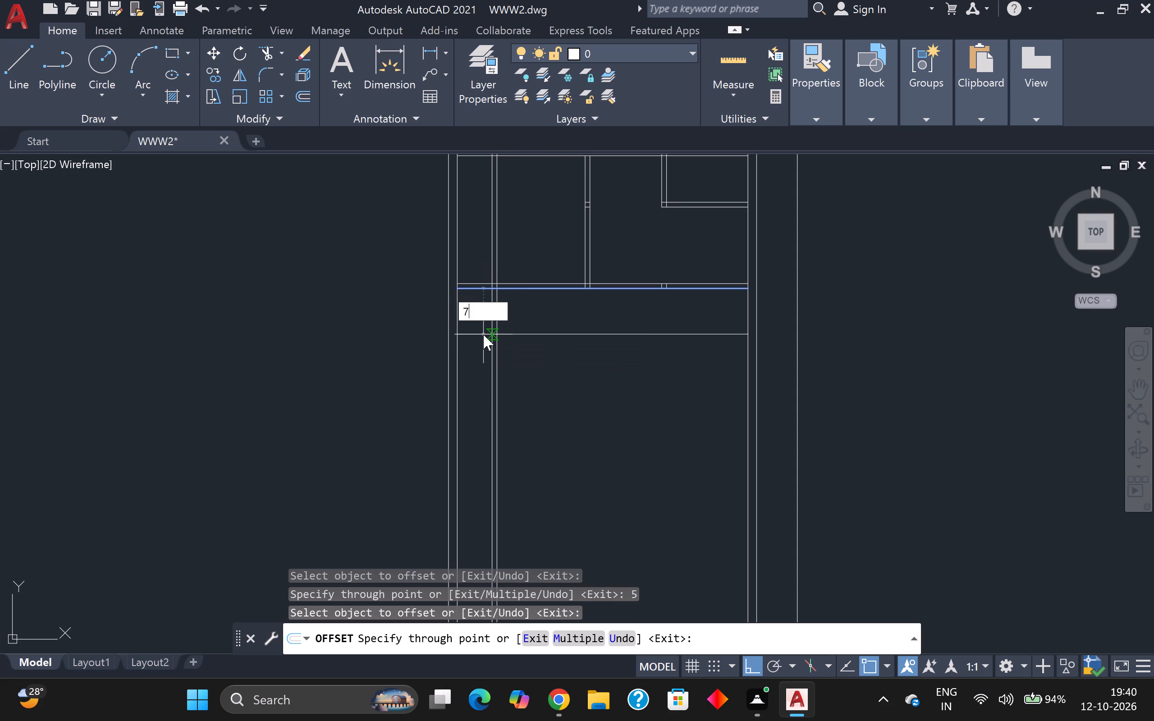
key("apostrophe")
key("Return")
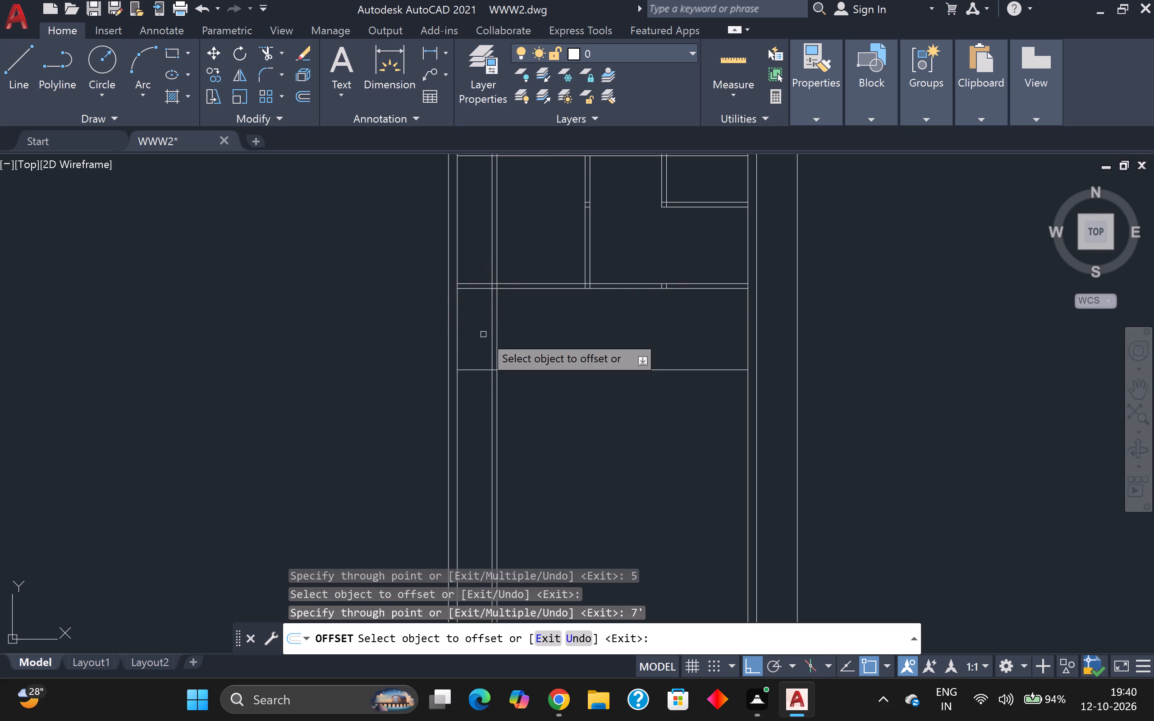
left_click(519, 369)
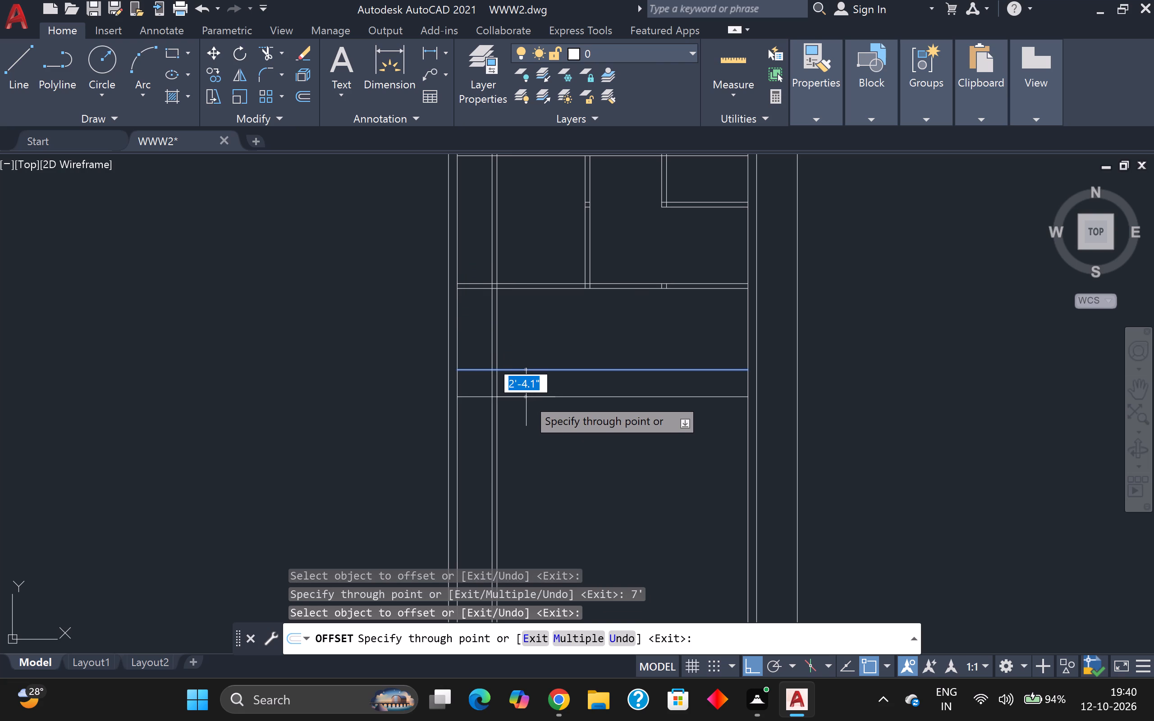
key("5")
key("Return")
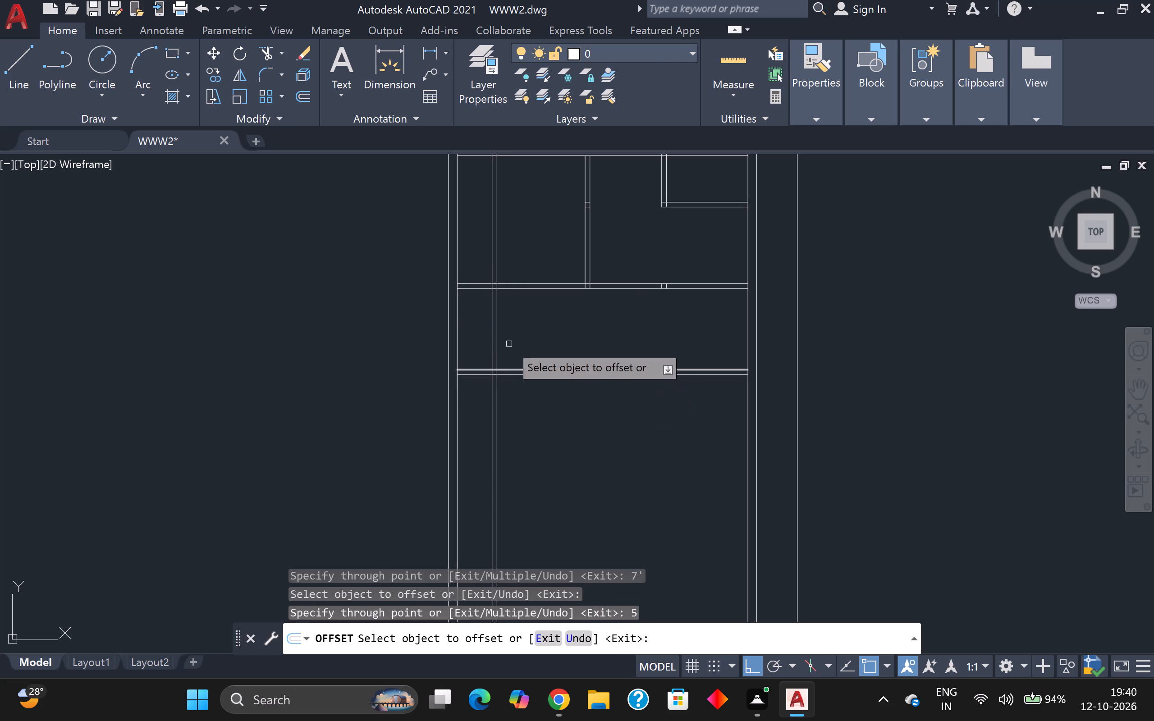
Offset the left vertical partition's right line 7'9" right, and offset the new line 5" right to form a double-line partition.
left_click(497, 330)
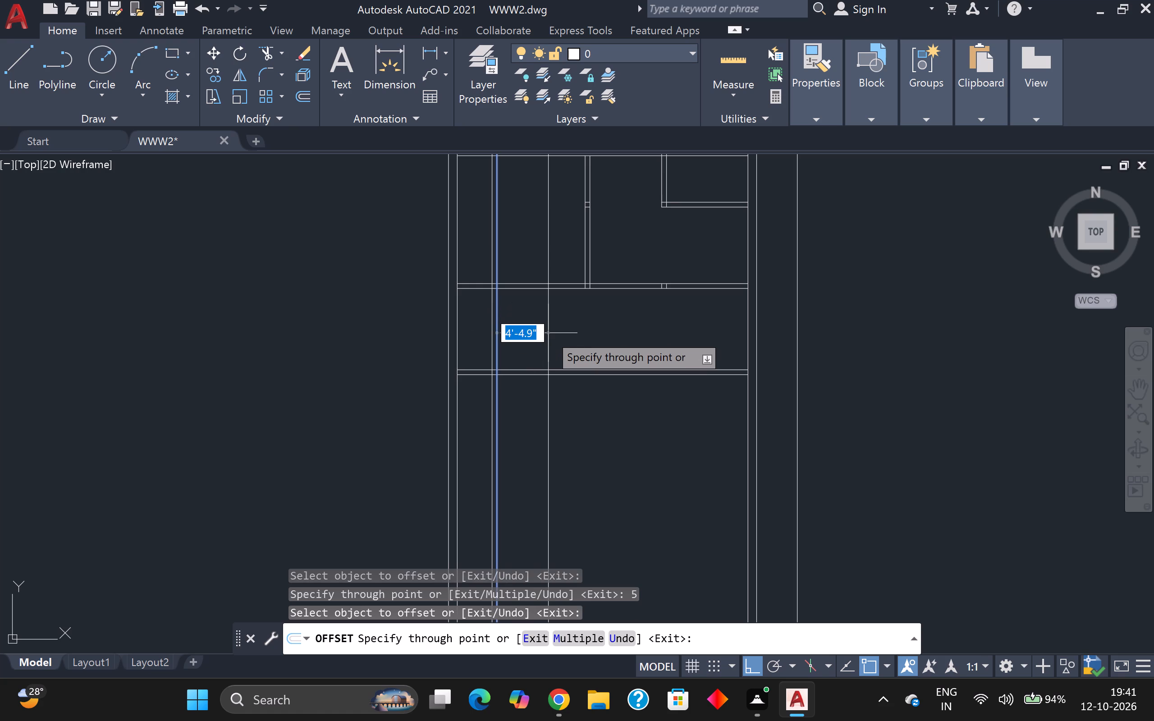
type("7'")
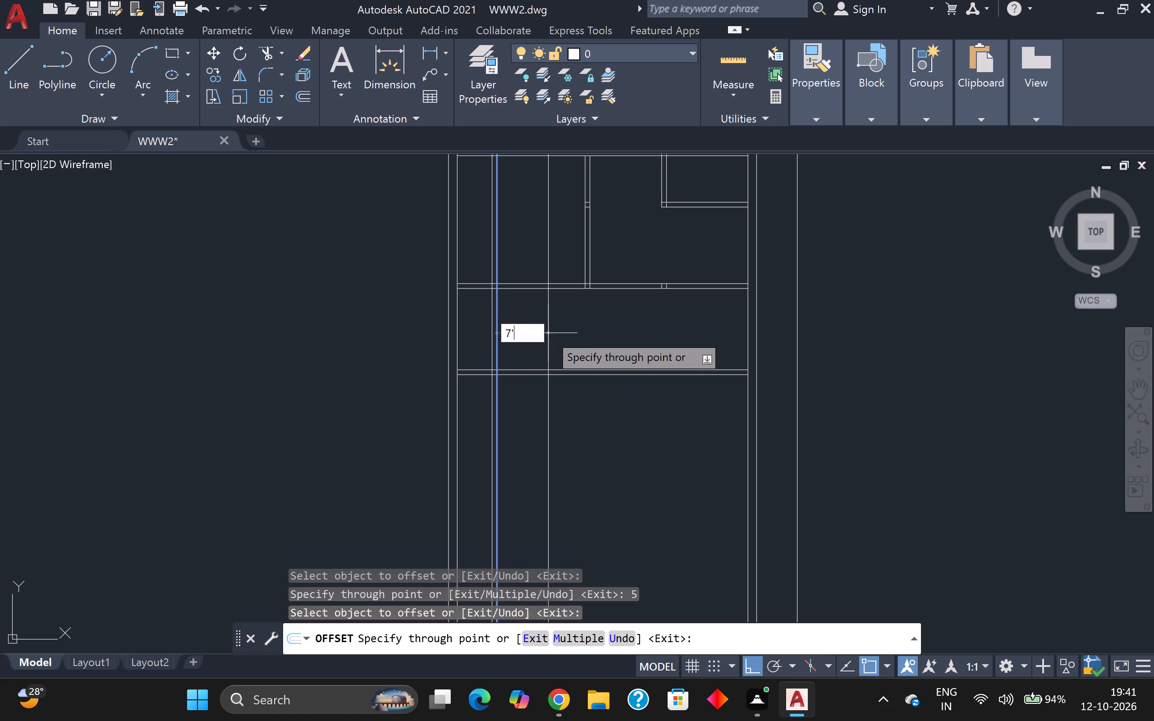
key("9")
key("shift+quotedbl")
key("Return")
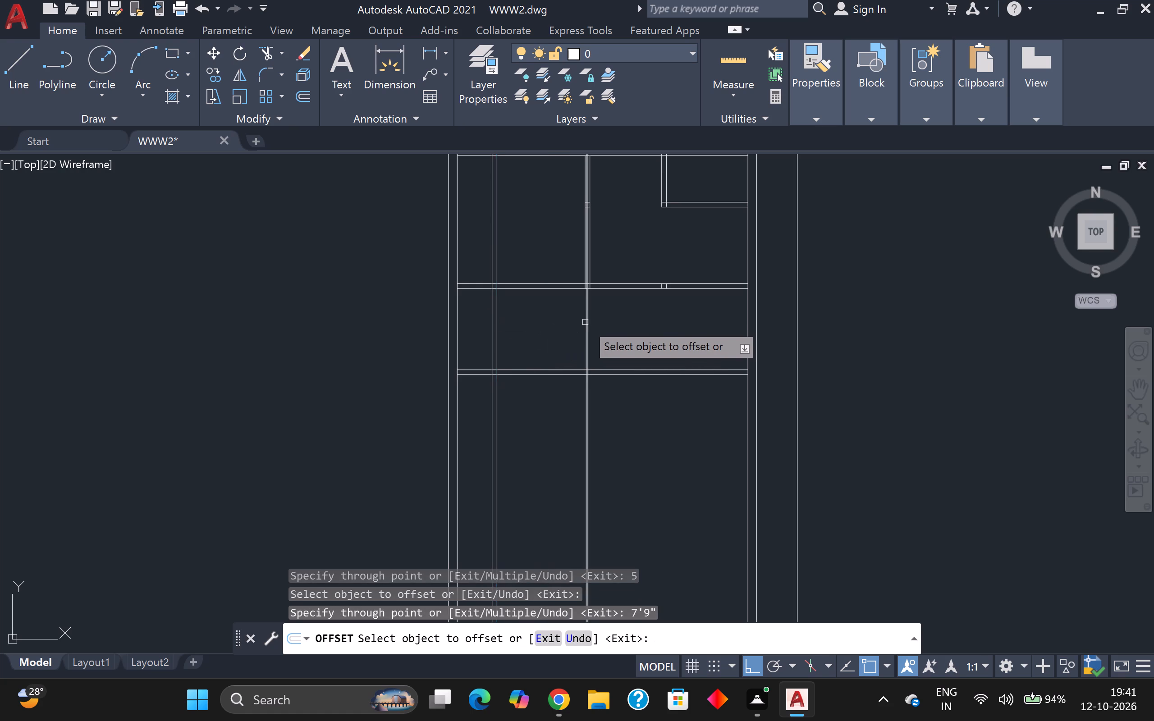
left_click(587, 324)
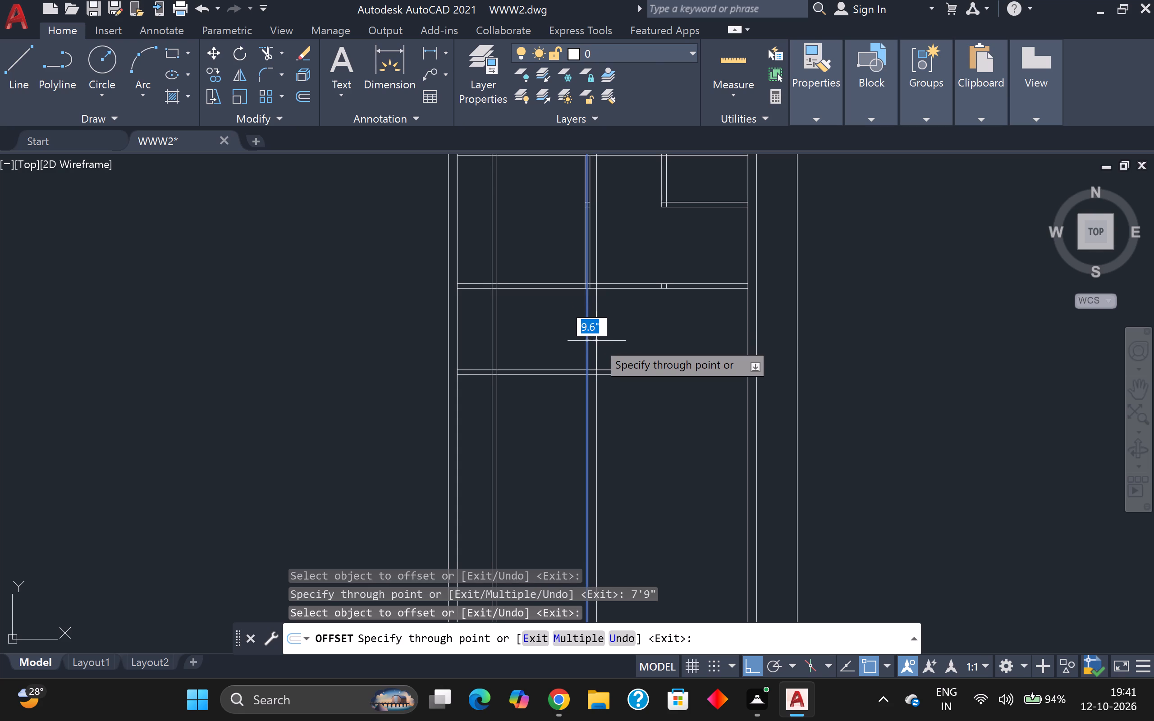
key("5")
key("Return")
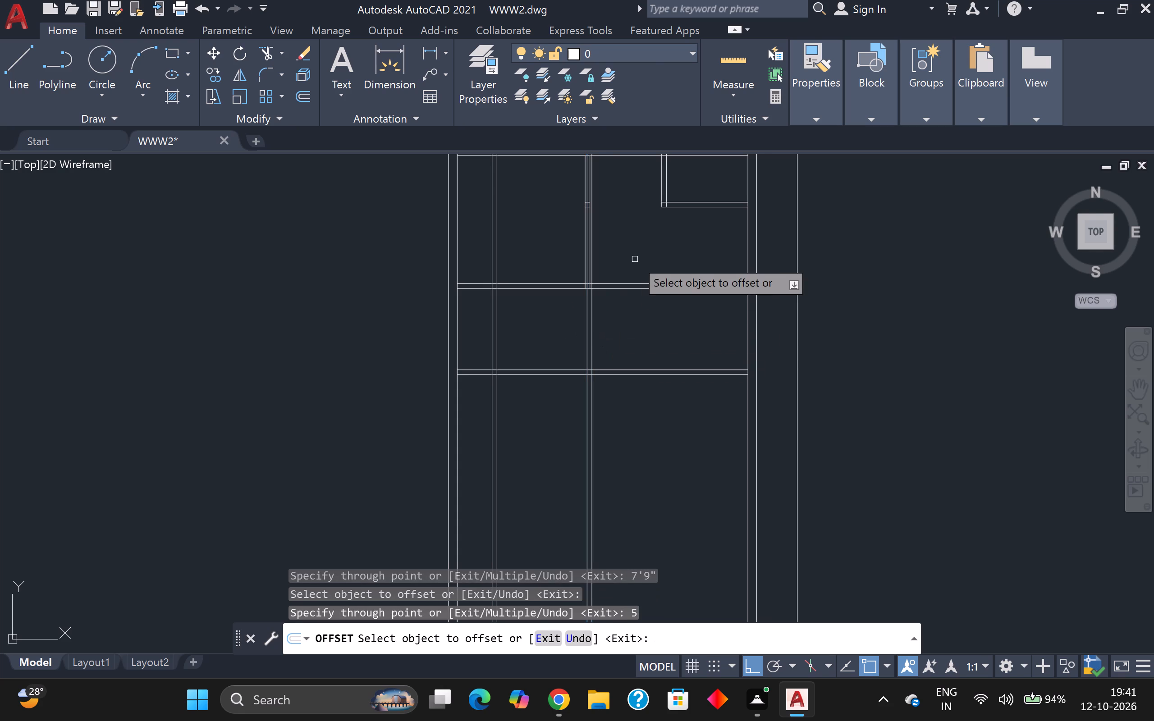
Trim the new vertical partition's two lines above and inside the second-lowest full-width horizontal partition.
scroll(609, 289, "up", 2)
scroll(505, 215, "up", 1)
scroll(506, 214, "down", 2)
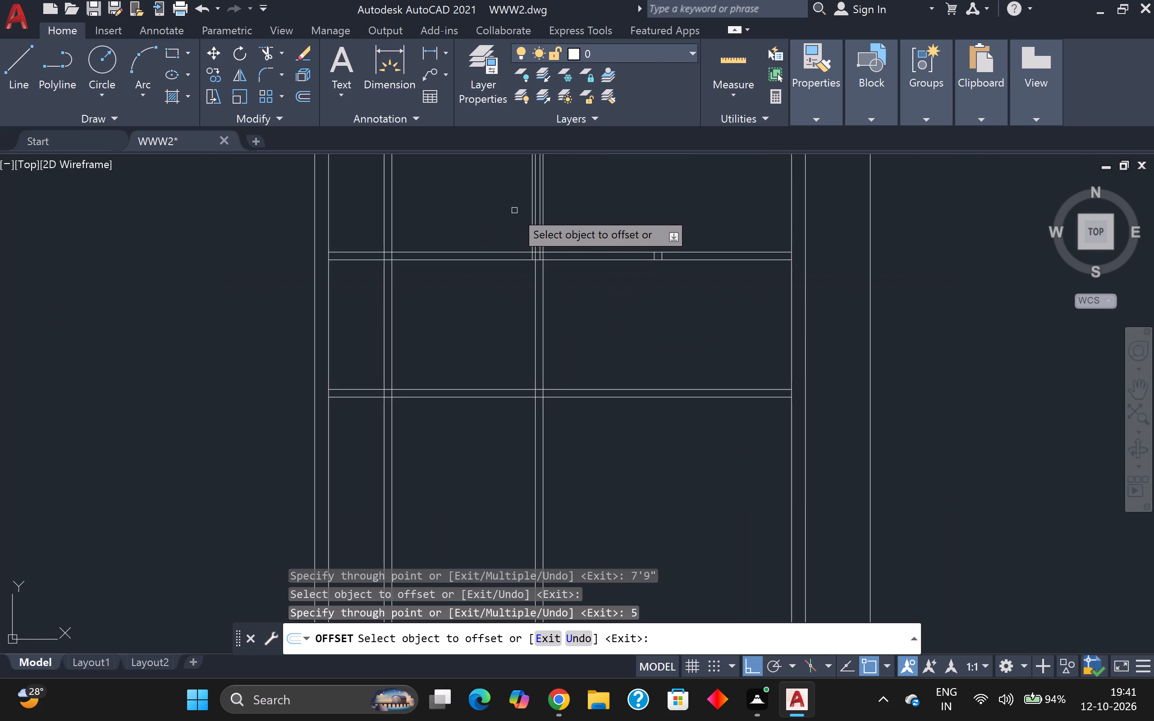
left_click(274, 50)
scroll(505, 240, "up", 4)
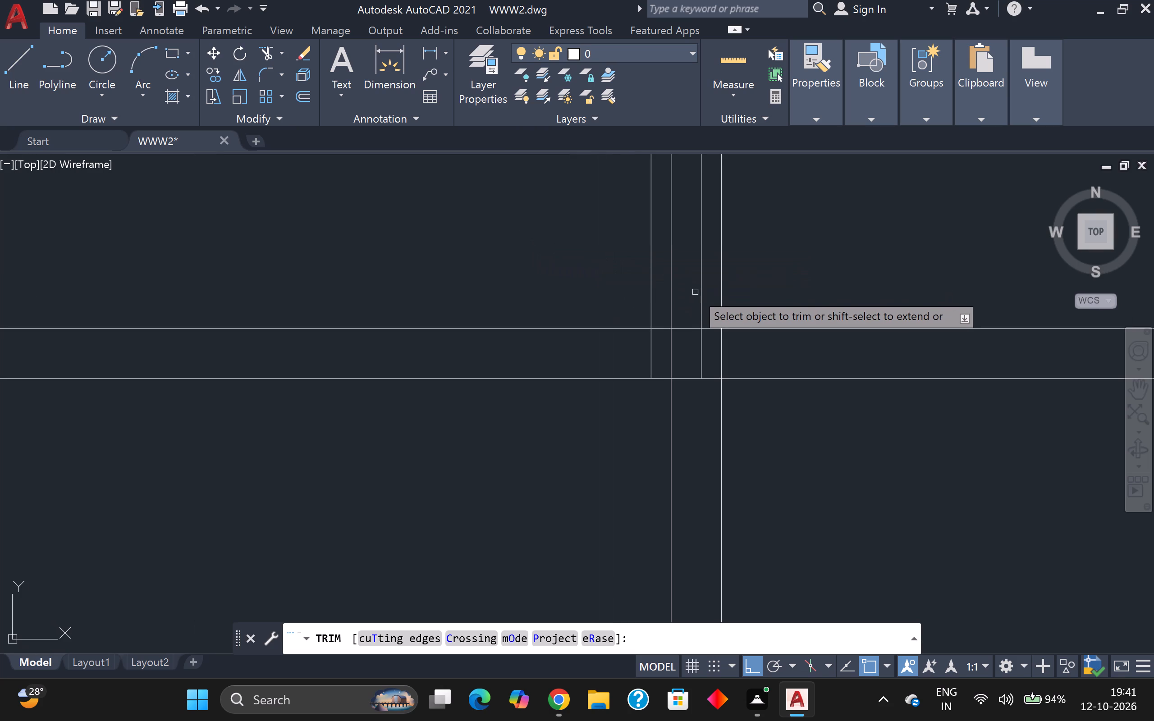
left_click(672, 292)
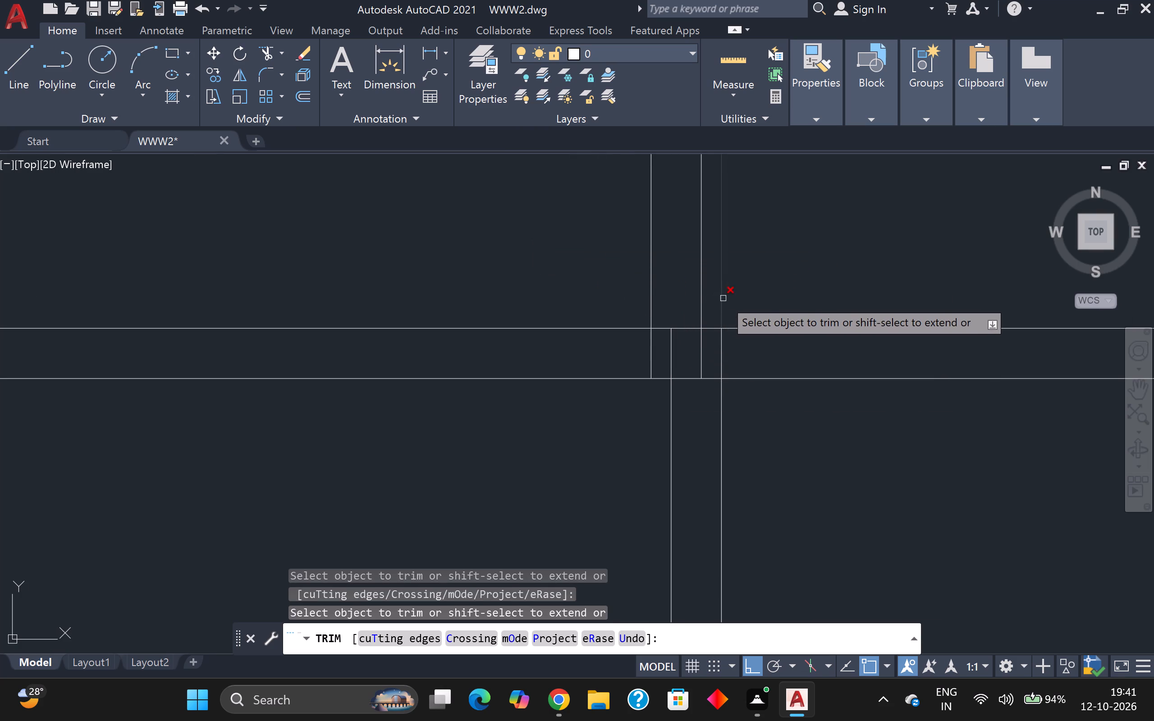
left_click(724, 299)
left_click(673, 348)
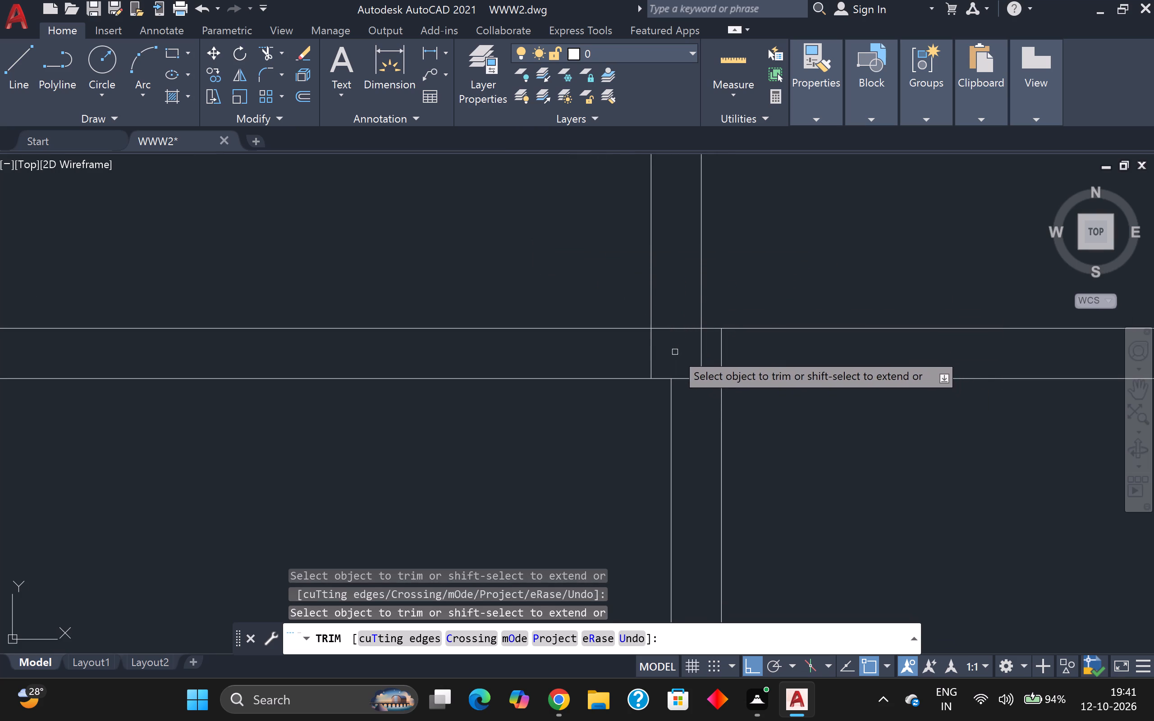
left_click(723, 351)
scroll(721, 384, "up", 1)
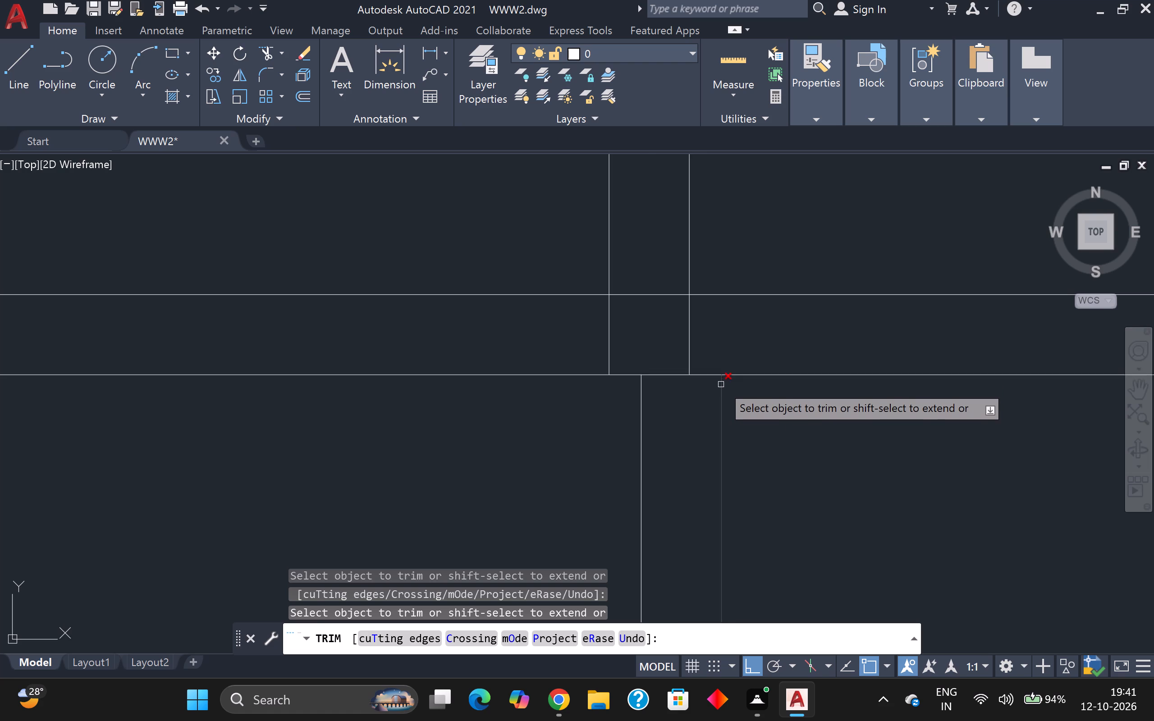
Trim the left vertical partition's two lines inside the top-left room.
scroll(721, 384, "down", 5)
scroll(773, 414, "down", 1)
middle_click_drag(774, 408, 732, 270)
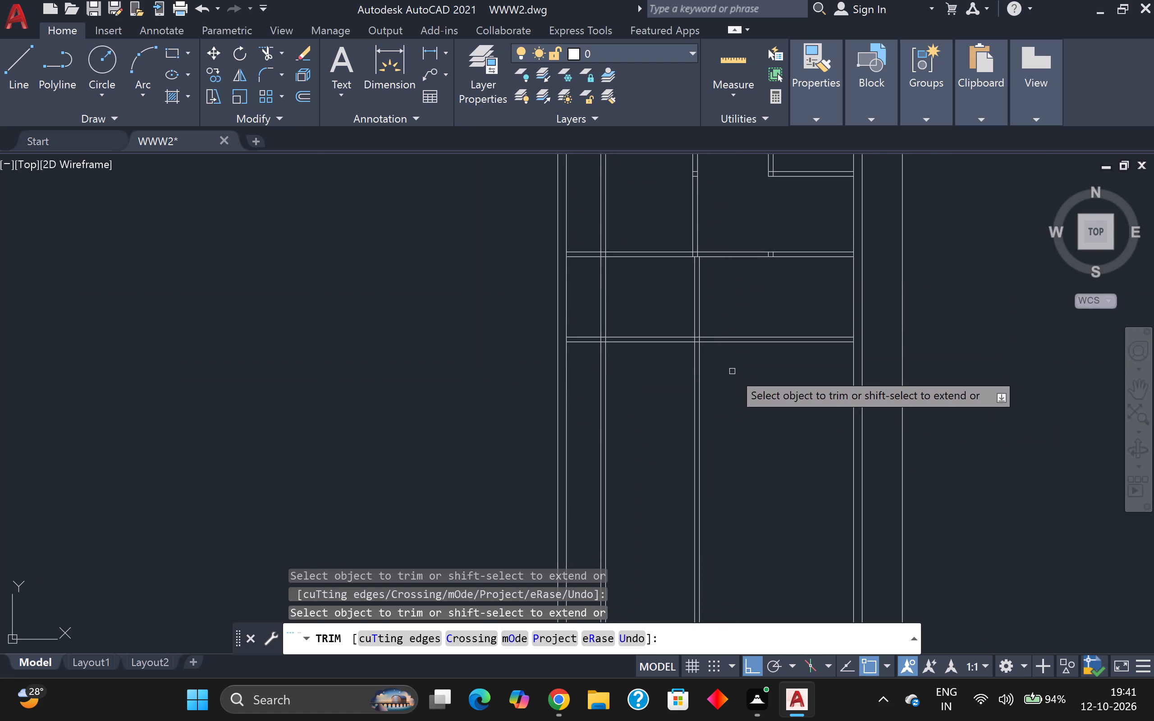
scroll(719, 394, "down", 2)
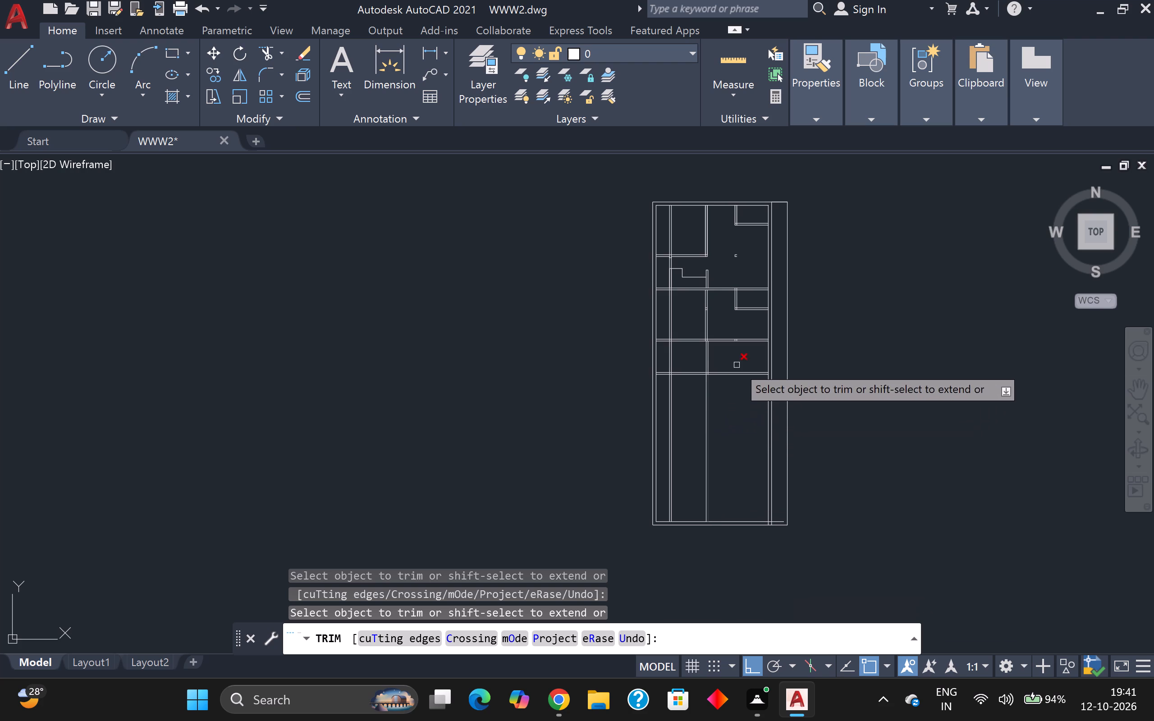
scroll(720, 353, "up", 2)
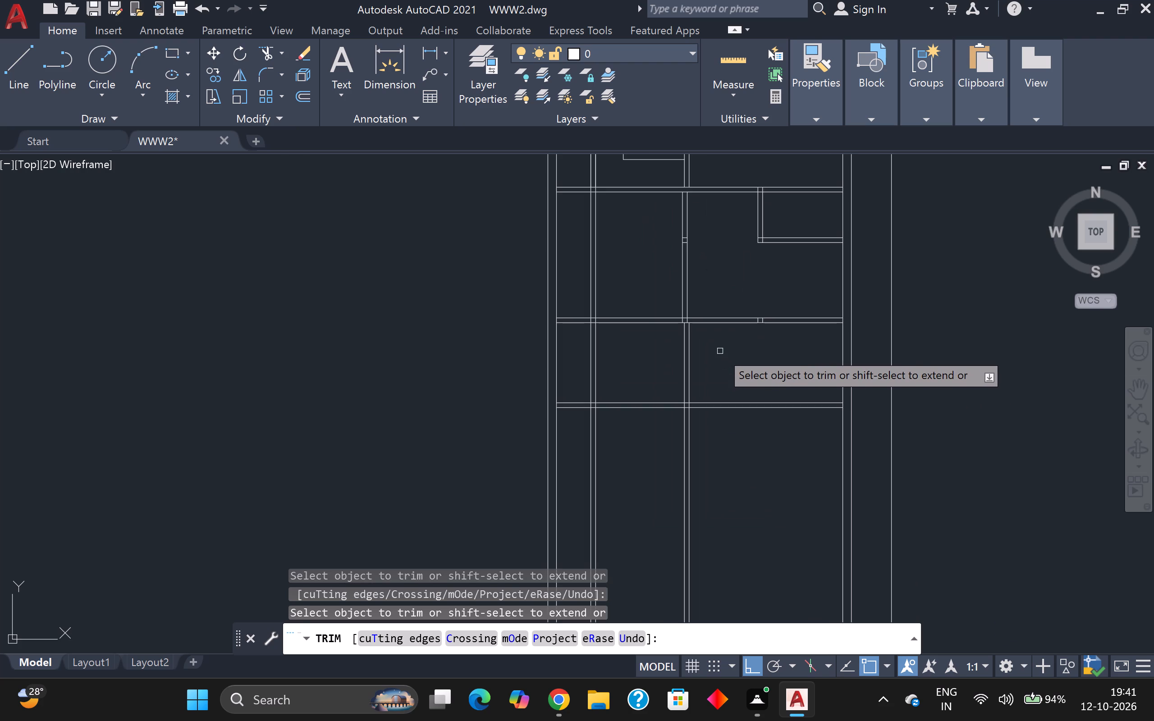
scroll(720, 351, "up", 2)
scroll(720, 351, "down", 3)
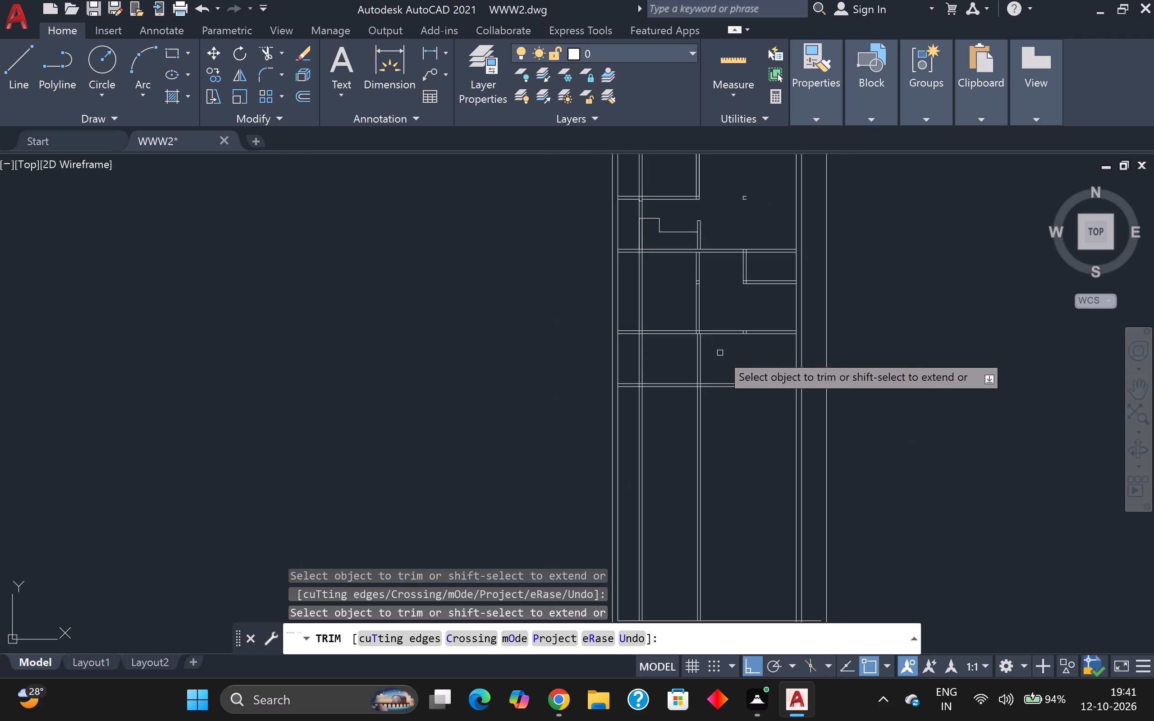
scroll(720, 353, "up", 1)
scroll(720, 353, "down", 3)
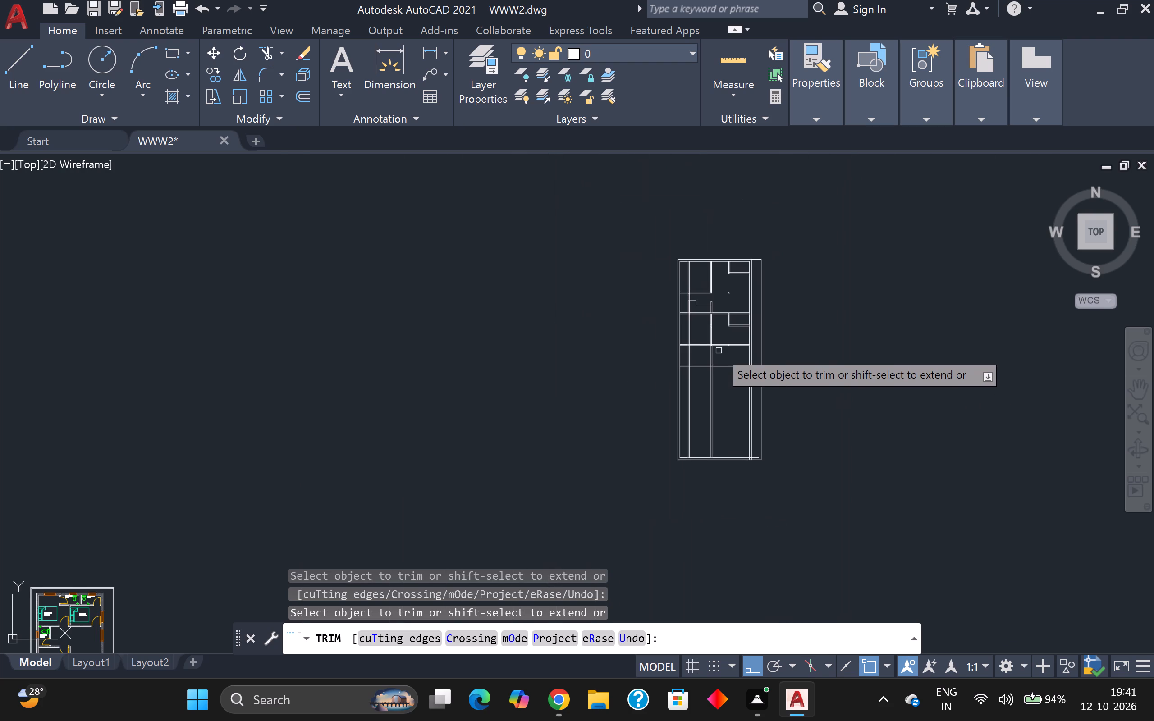
scroll(719, 351, "up", 1)
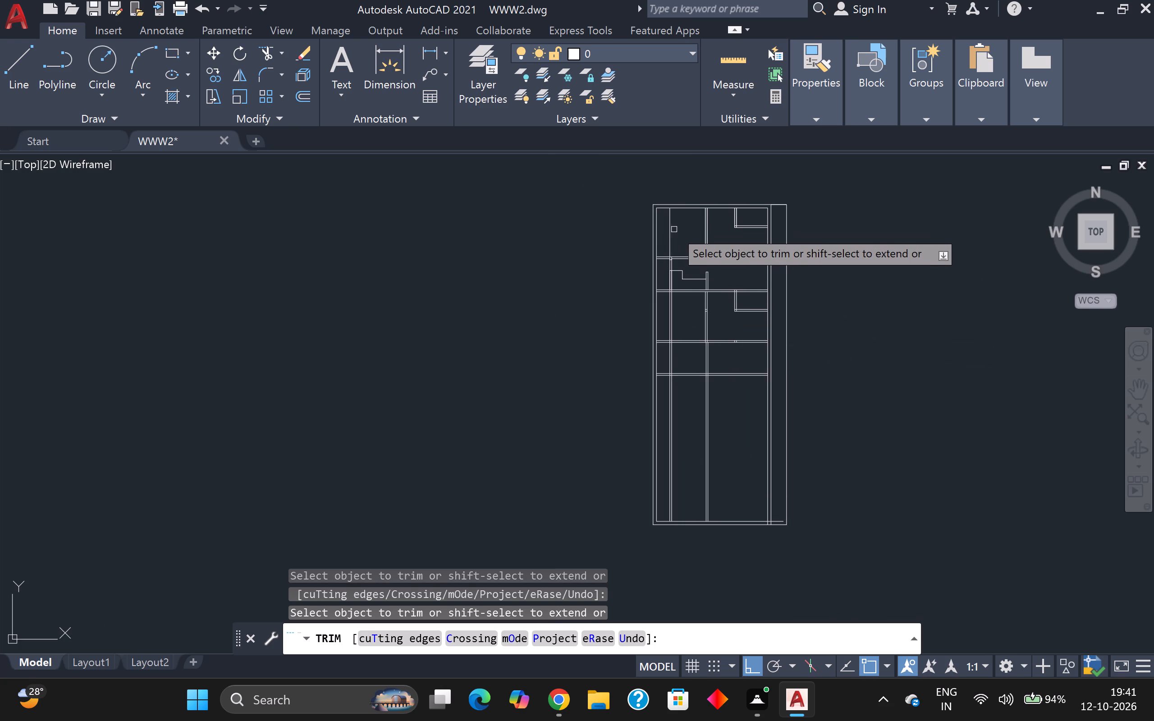
left_click(674, 229)
left_click(671, 229)
Trim the left vertical partition's lines between the top-left room's lower partition and the stepped outline below it.
scroll(672, 281, "up", 3)
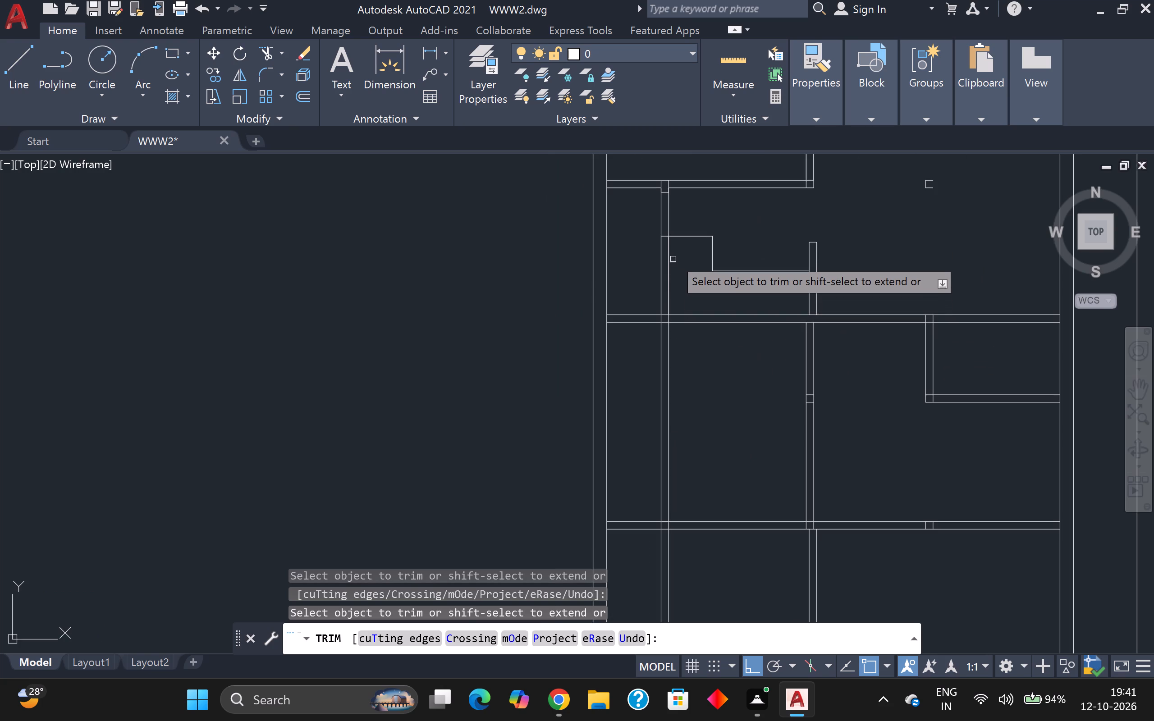
scroll(673, 245, "up", 2)
scroll(690, 185, "down", 2)
middle_click_drag(690, 185, 693, 204)
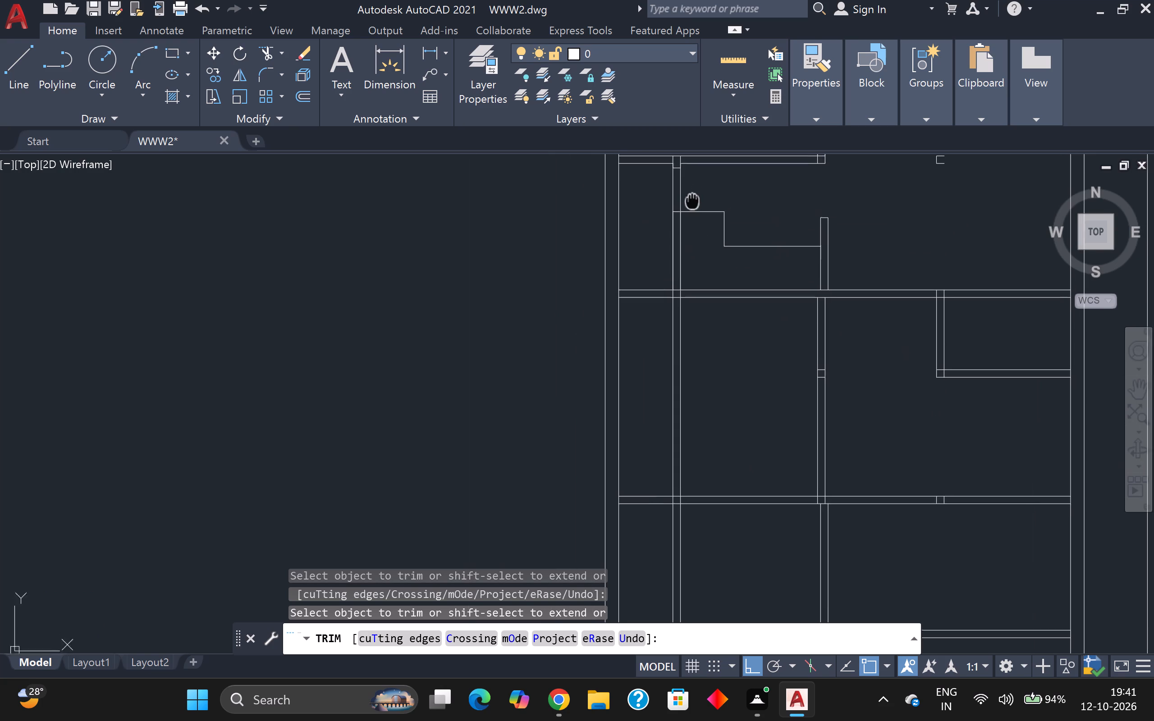
middle_click_drag(693, 204, 697, 276)
scroll(681, 246, "up", 2)
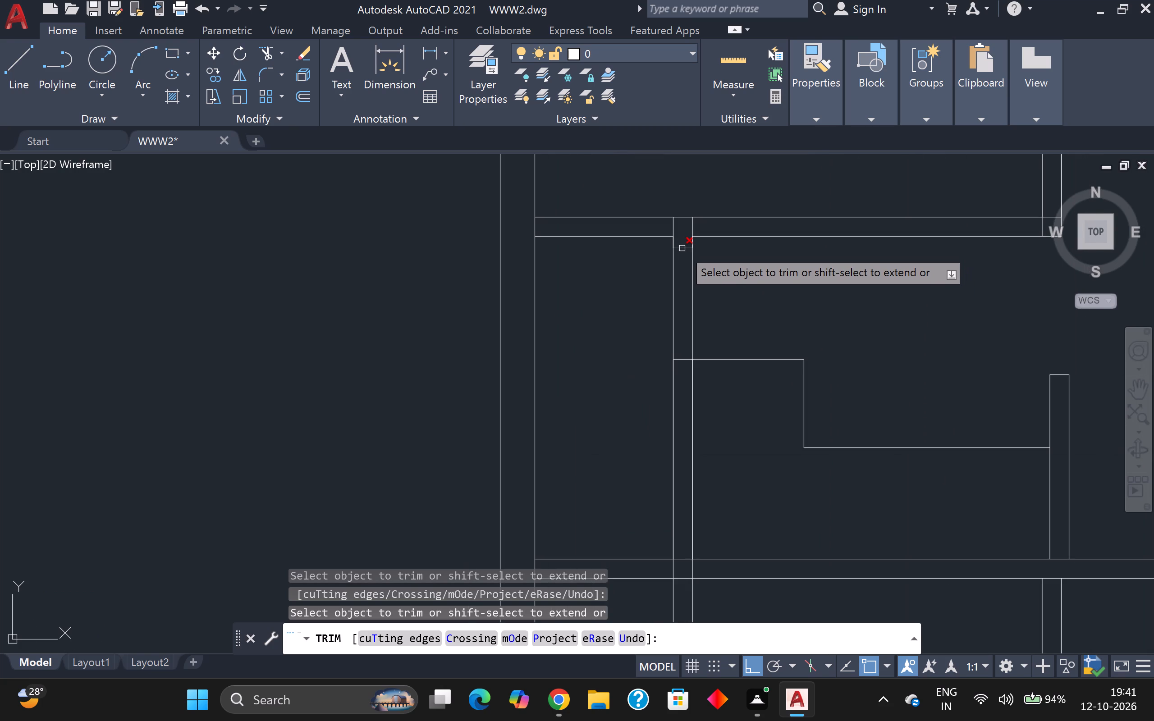
left_click(660, 293)
left_click(706, 310)
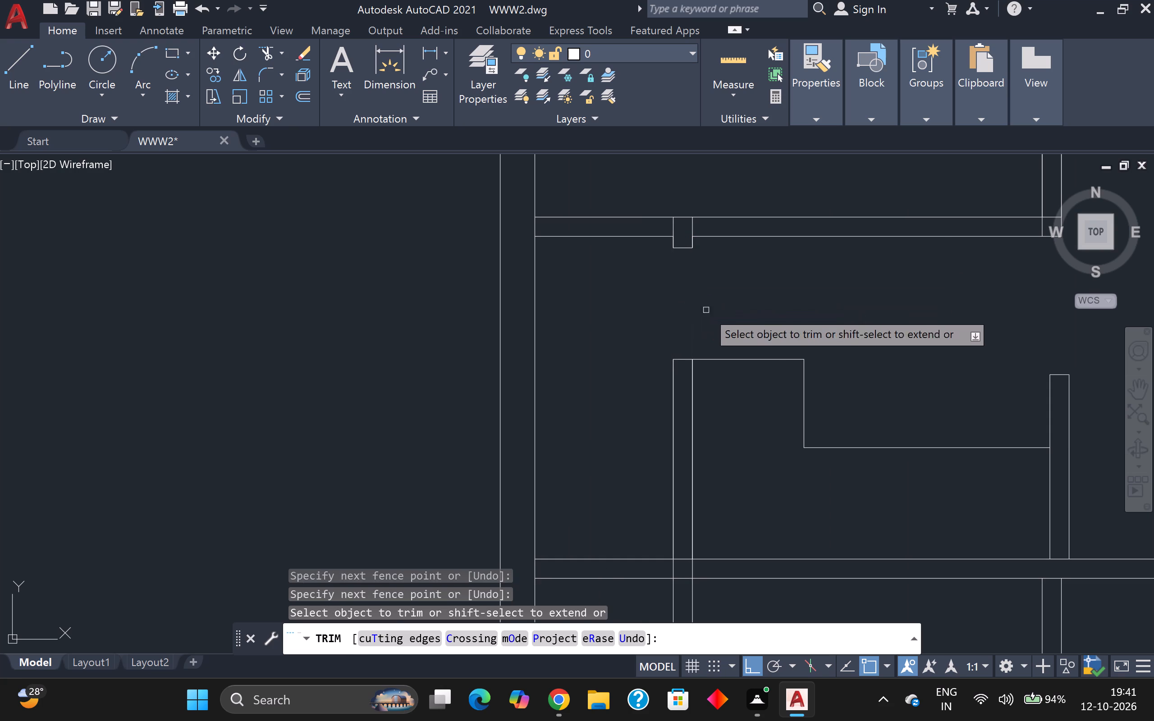
Trim the left vertical partition's two short lines crossing inside the top-left room's lower partition.
scroll(688, 278, "down", 2)
scroll(714, 361, "down", 2)
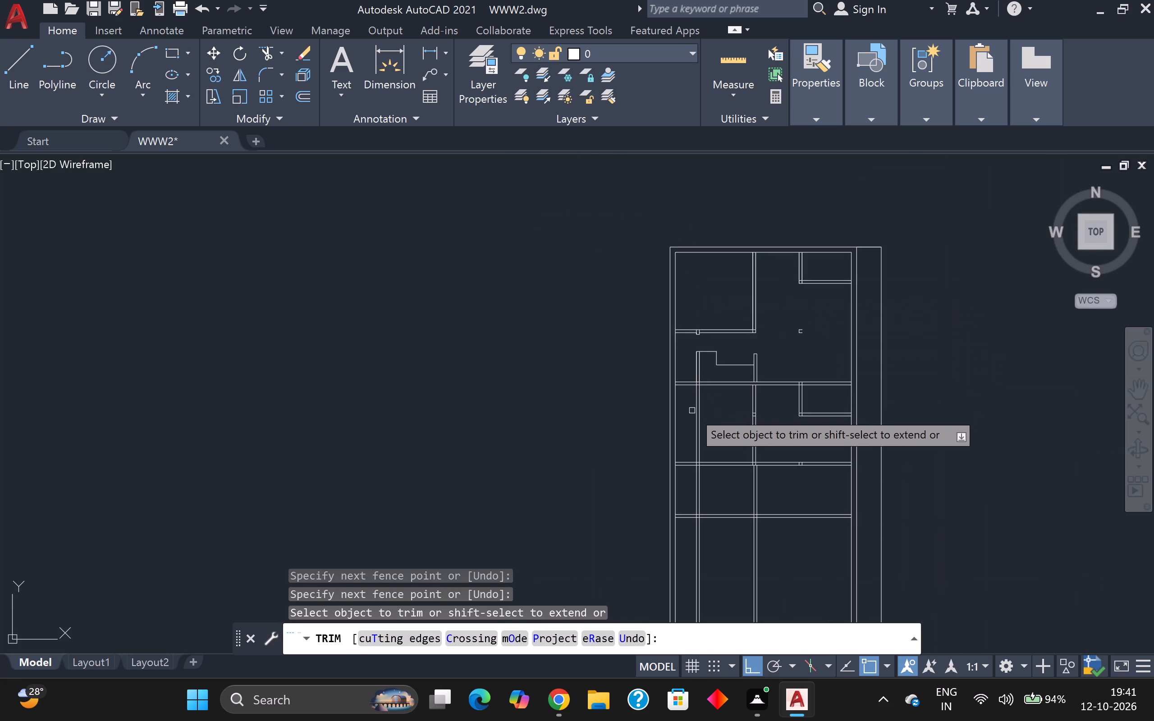
middle_click_drag(718, 396, 680, 312)
scroll(683, 267, "up", 2)
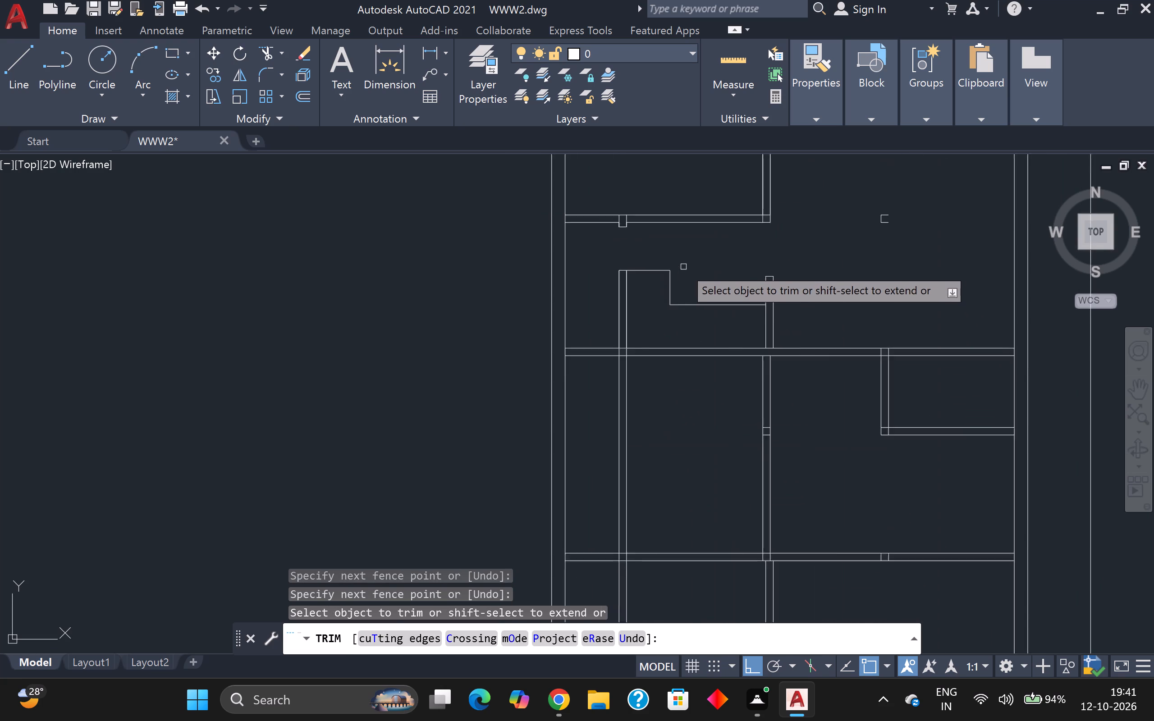
scroll(683, 266, "up", 1)
scroll(671, 249, "down", 2)
scroll(661, 241, "up", 2)
middle_click_drag(660, 237, 661, 237)
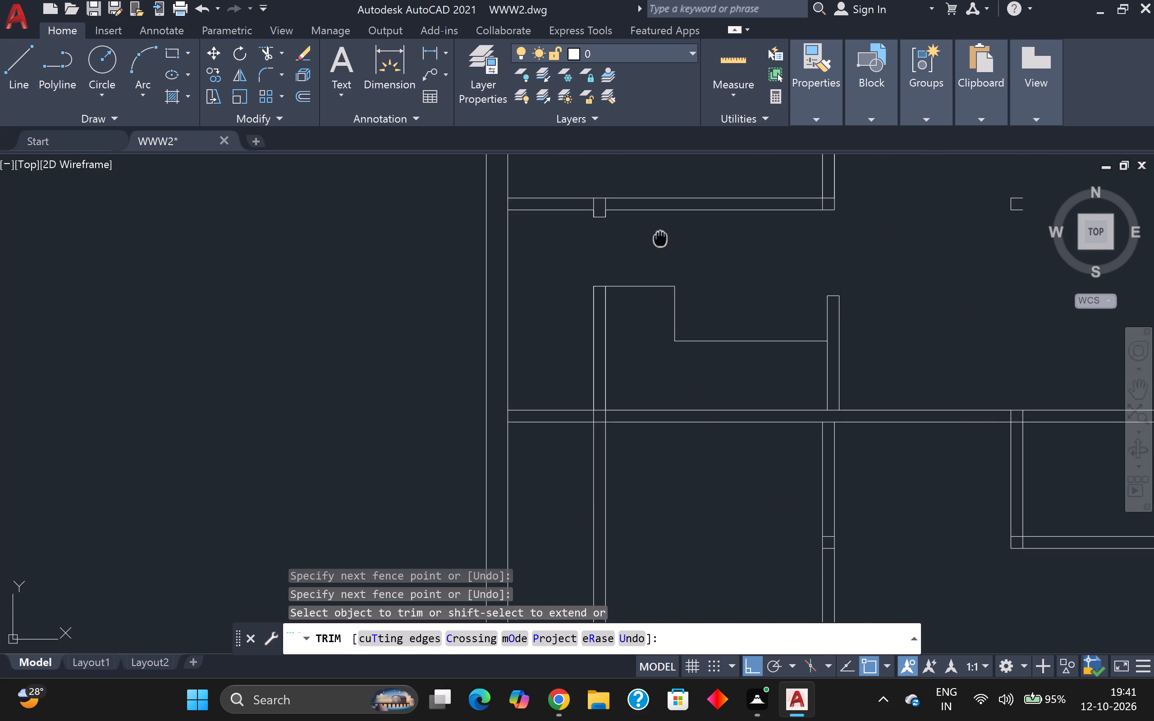
middle_click_drag(661, 237, 730, 402)
scroll(683, 387, "up", 4)
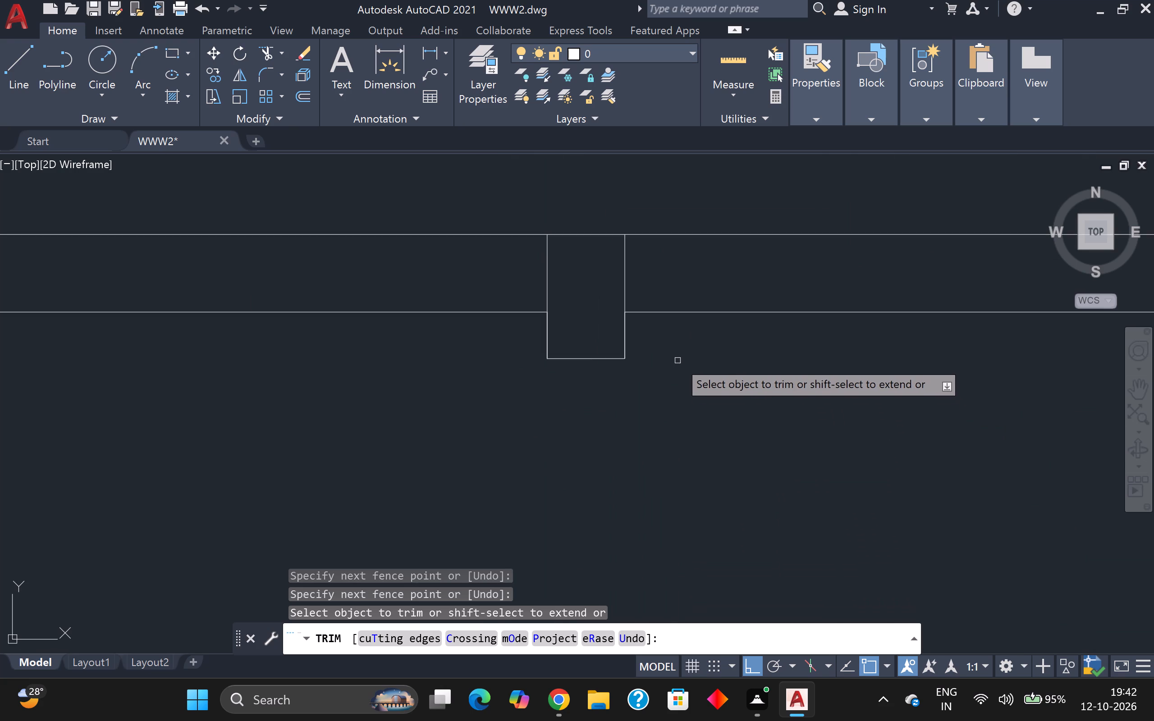
scroll(677, 358, "down", 1)
left_click(586, 301)
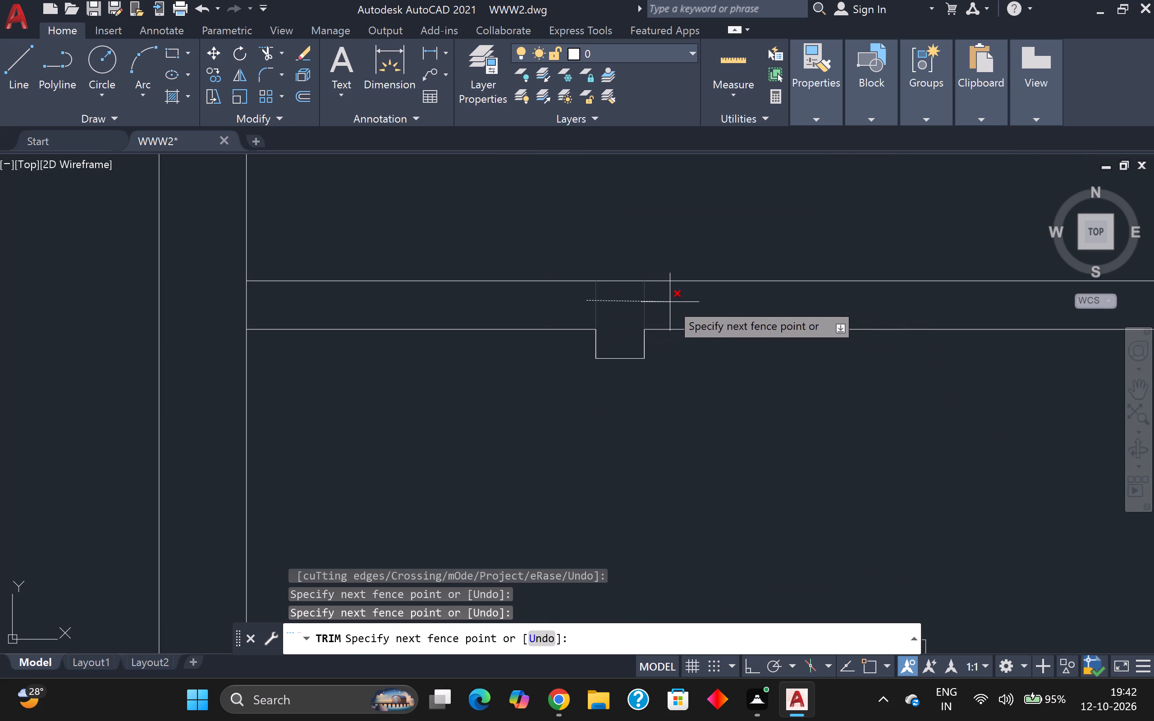
left_click(670, 302)
Trim the second-lowest horizontal partition between the middle vertical partition and the right outer wall, and remove the leftover stub lines.
scroll(697, 352, "down", 3)
middle_click_drag(766, 406, 695, 306)
scroll(746, 468, "down", 2)
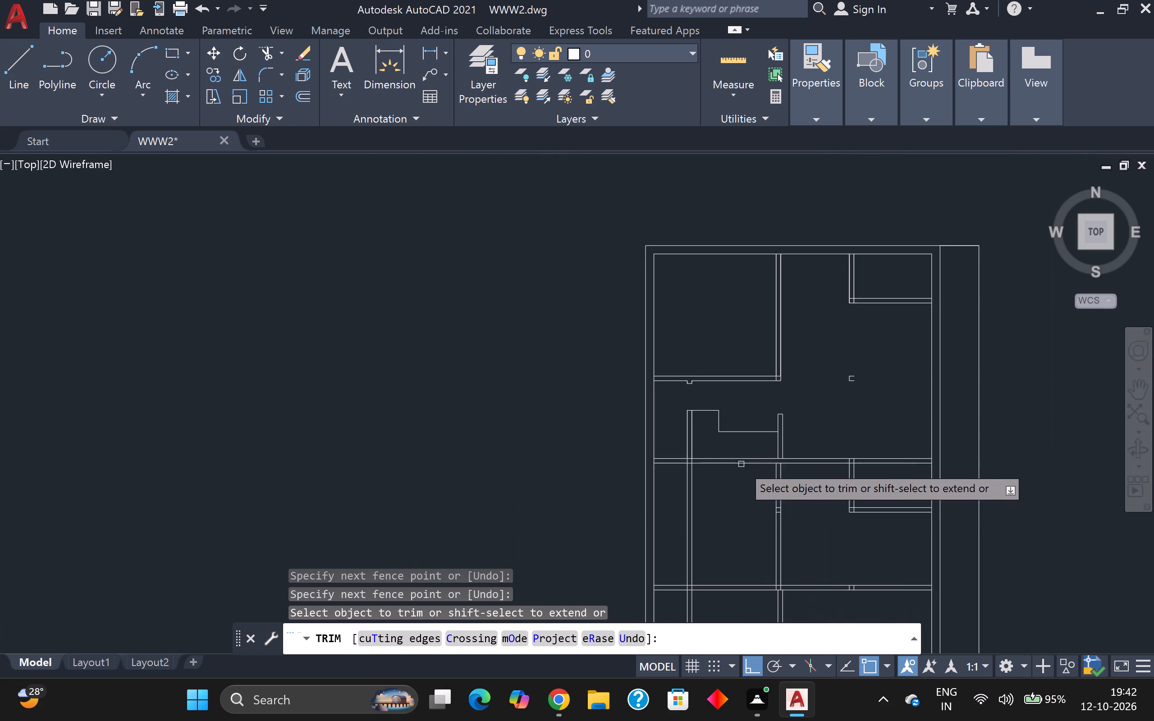
middle_click_drag(735, 502, 681, 356)
scroll(735, 427, "up", 2)
scroll(735, 426, "down", 1)
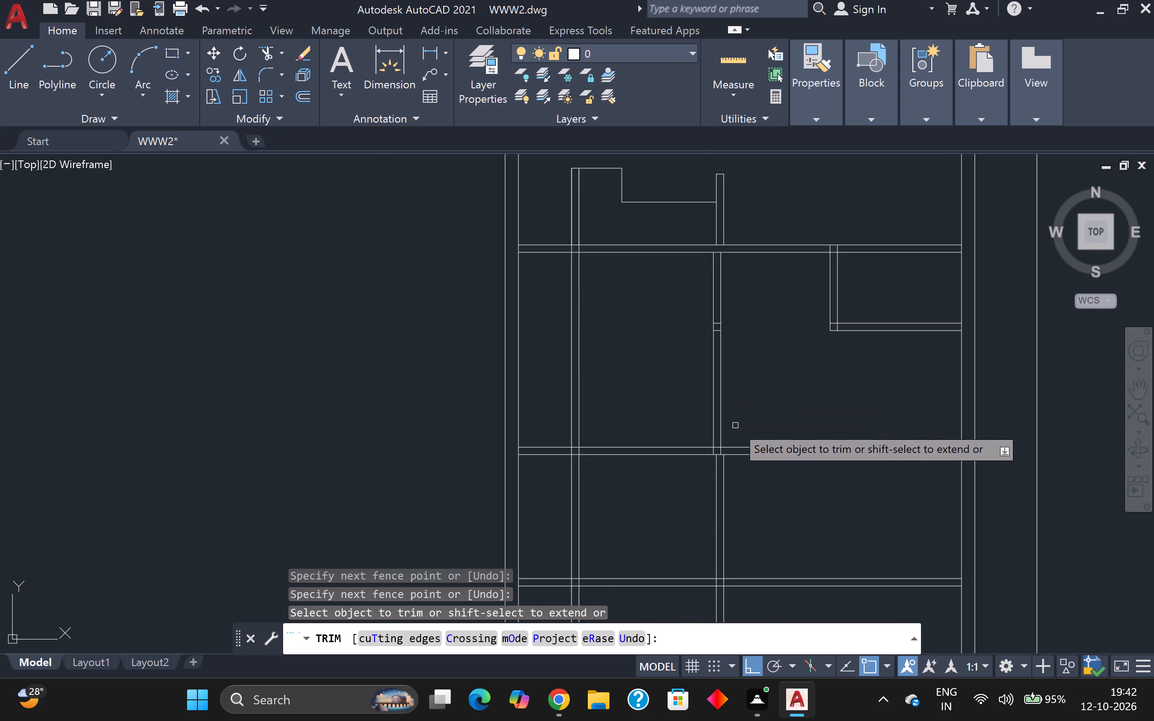
scroll(792, 447, "up", 1)
scroll(792, 444, "down", 2)
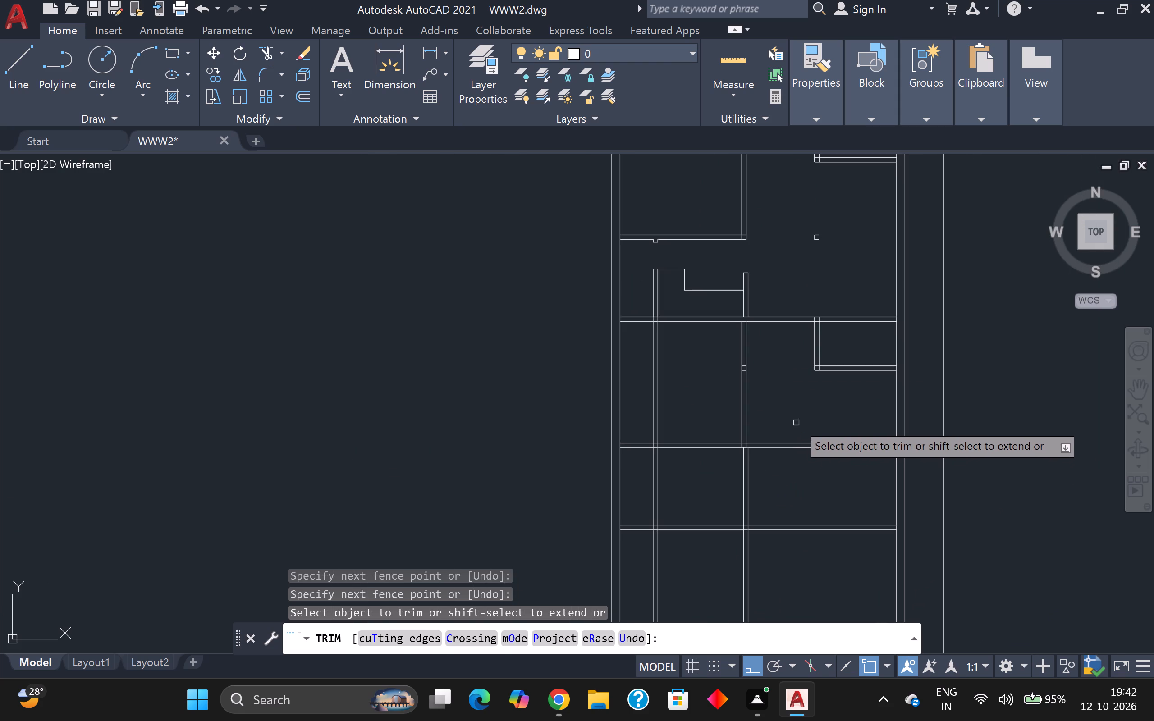
left_click(796, 422)
left_click(814, 477)
left_click(839, 420)
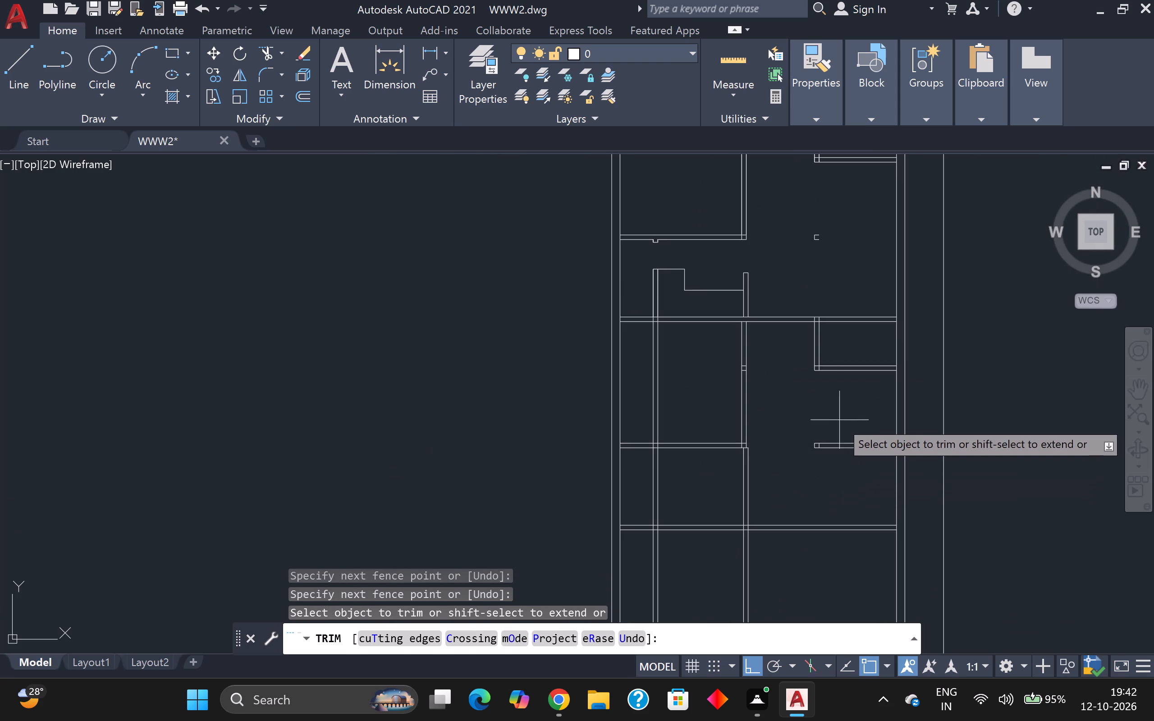
left_click(842, 463)
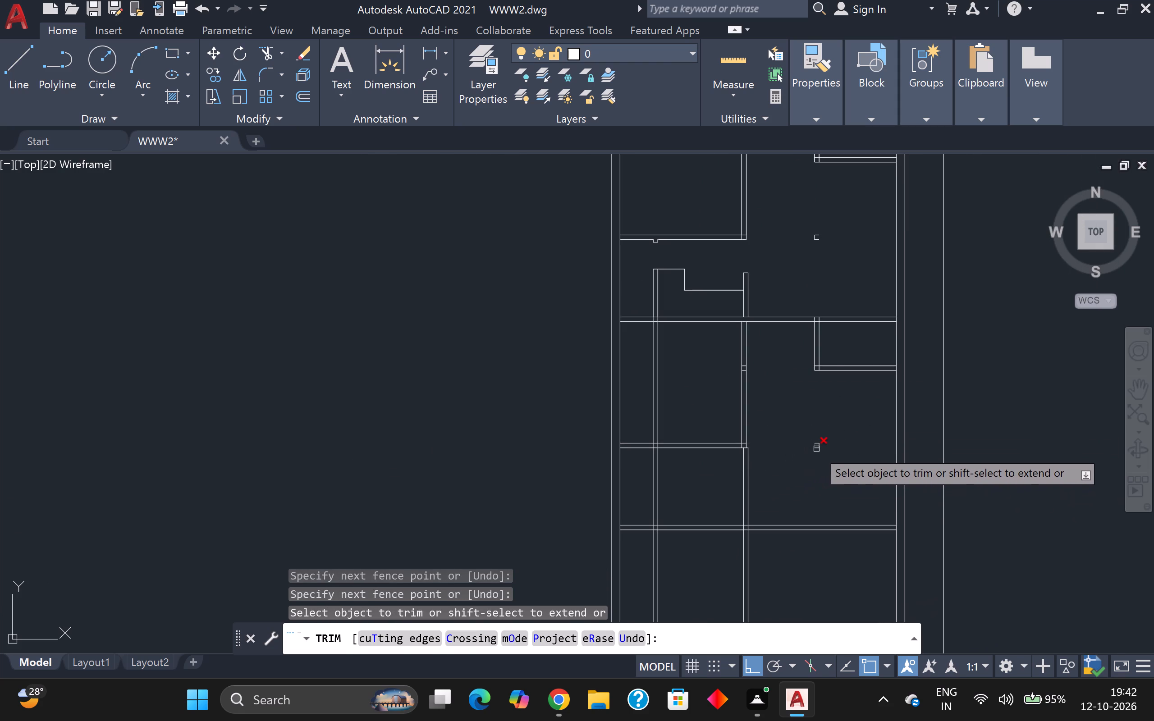
left_click(816, 448)
scroll(751, 467, "up", 2)
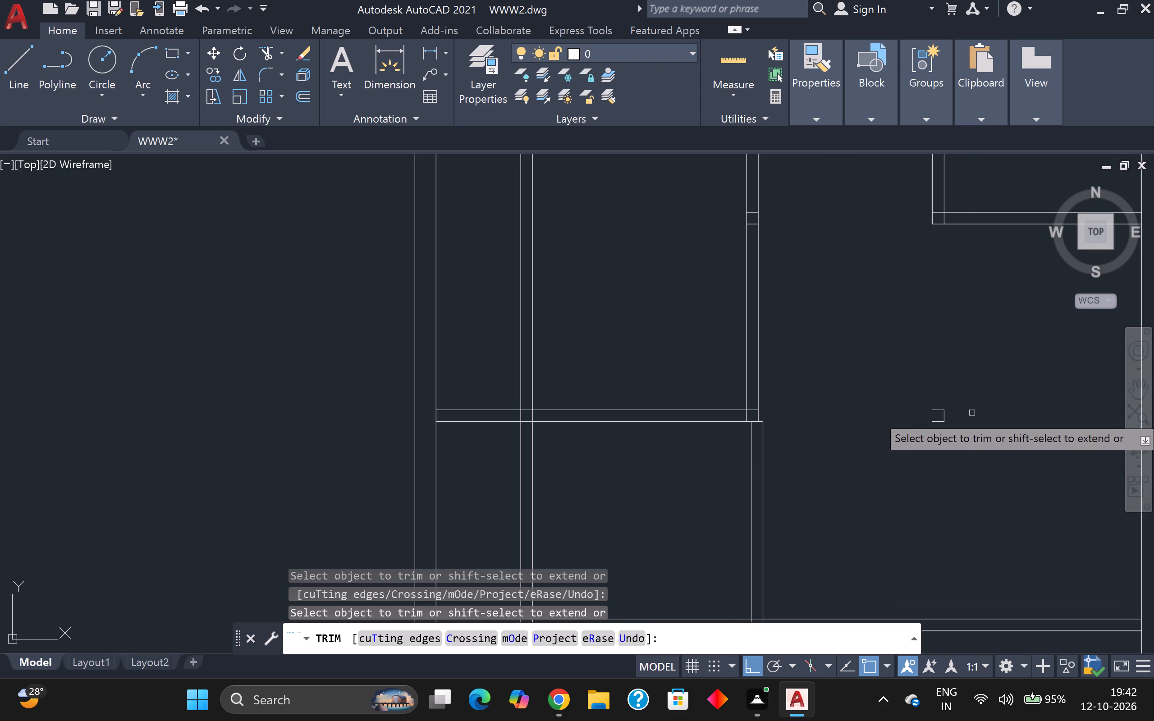
left_click(957, 405)
left_click(927, 423)
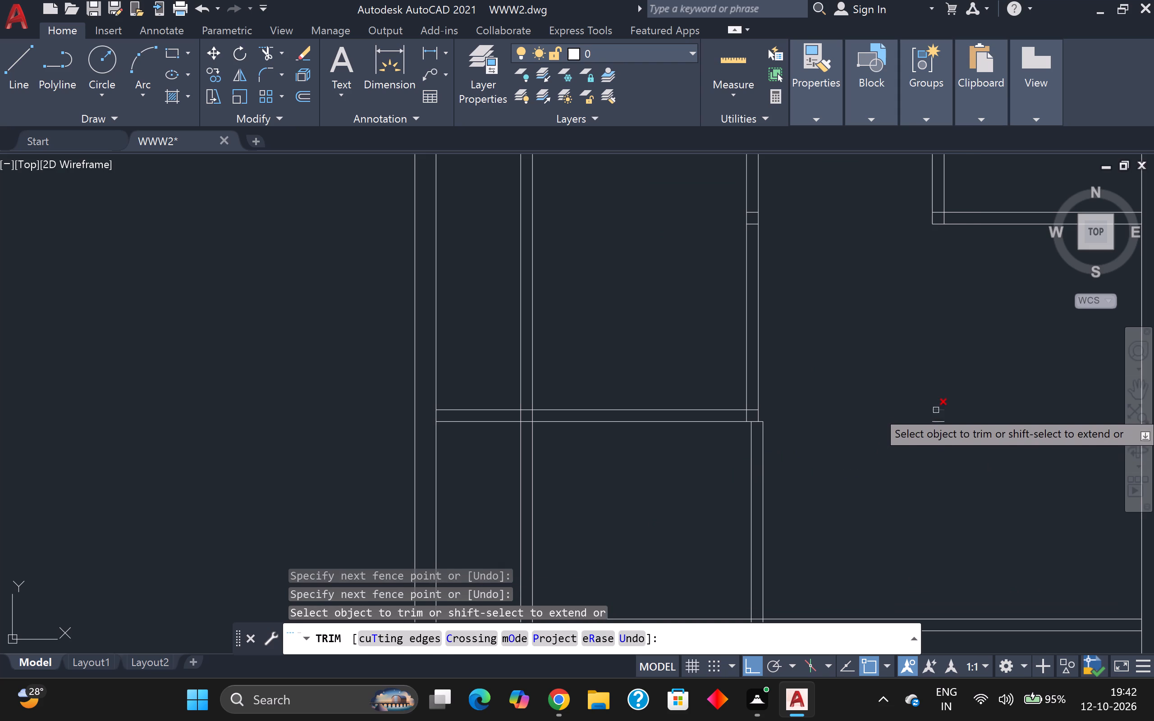
left_click(936, 410)
left_click(940, 426)
left_click(940, 418)
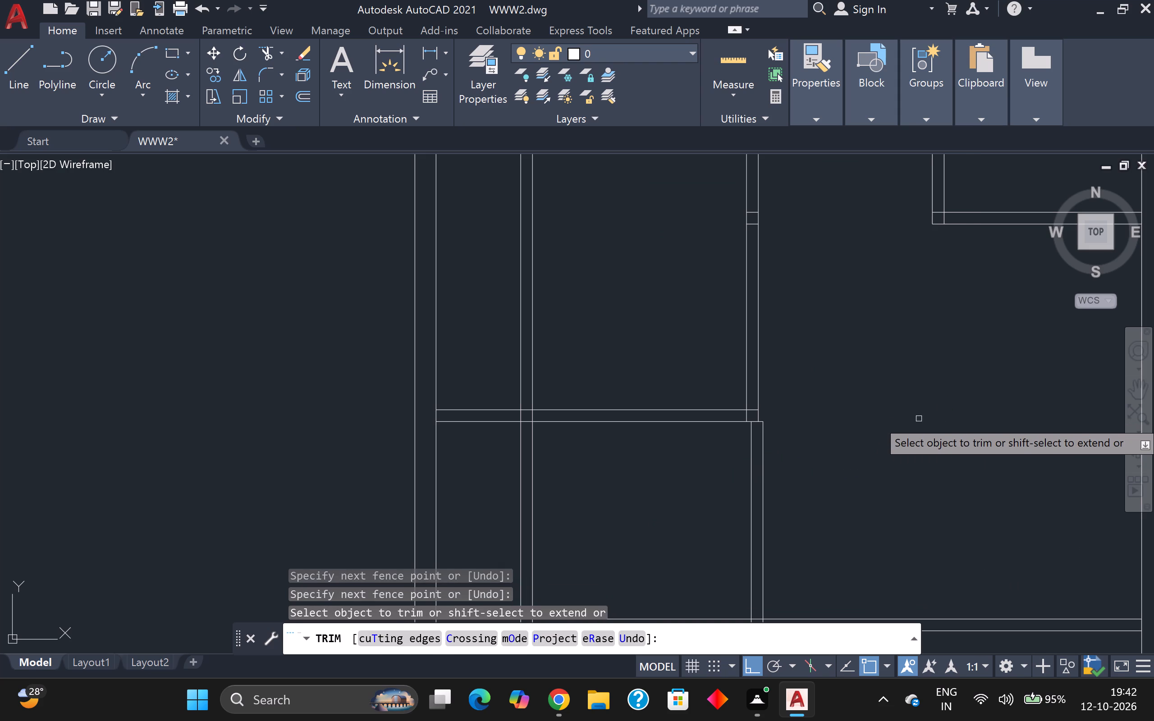
Draw a line 3' down the middle vertical partition from the horizontal partition's lower line, then across the partition's width.
key("l")
key("Return")
scroll(764, 429, "up", 1)
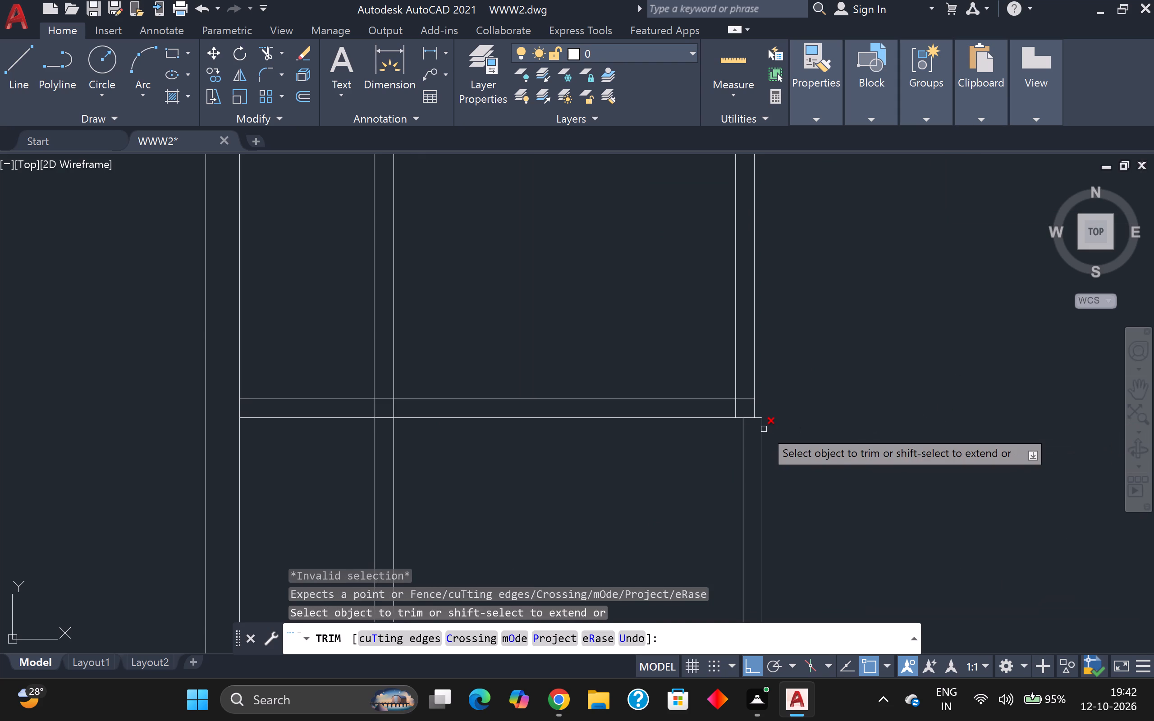
key("Escape")
key("l")
scroll(764, 429, "up", 1)
key("Return")
scroll(743, 432, "up", 1)
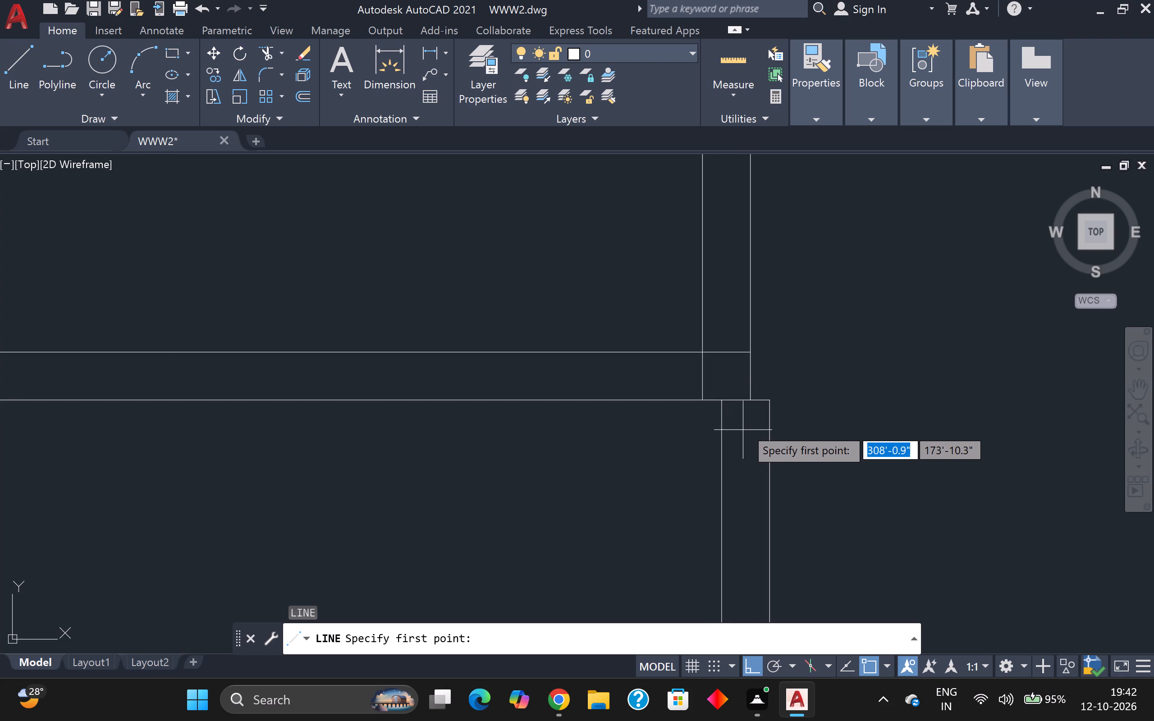
scroll(747, 420, "up", 2)
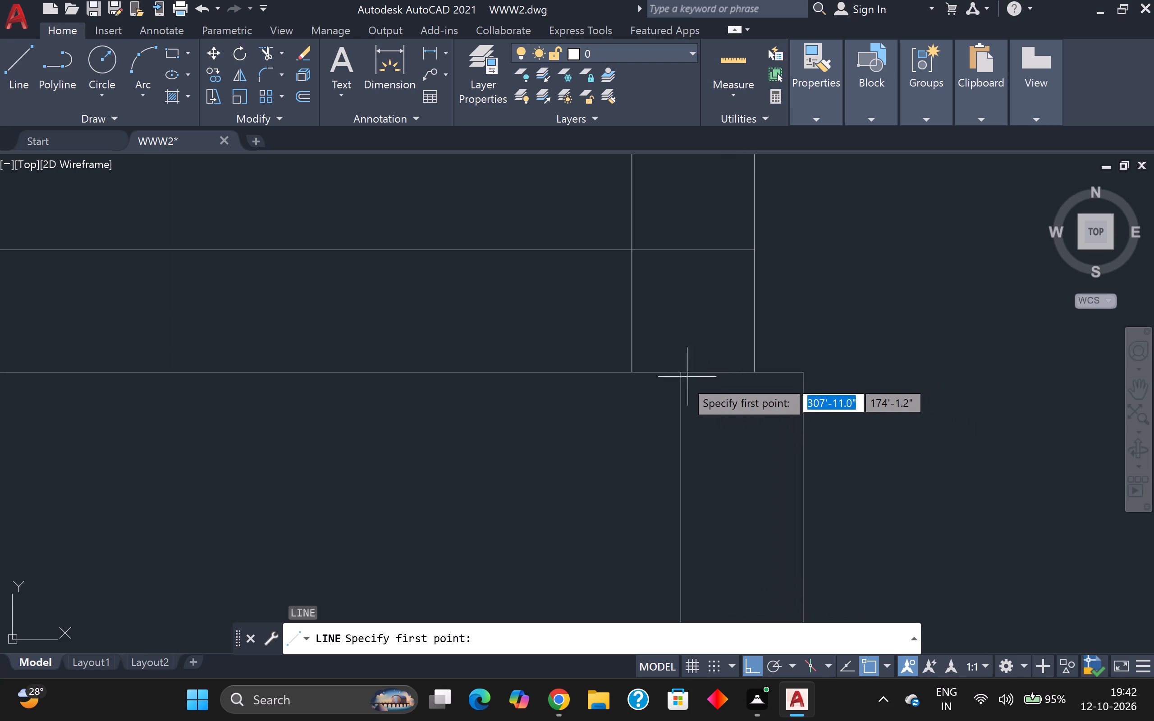
left_click(682, 370)
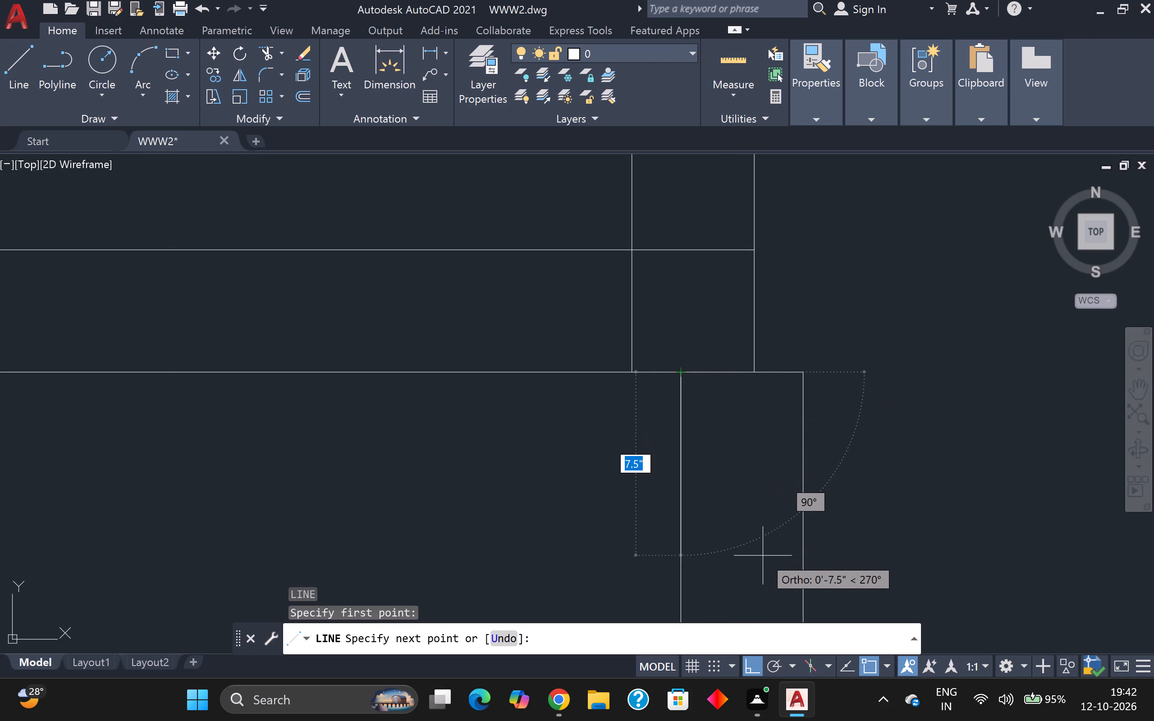
key("3")
key("apostrophe")
key("Return")
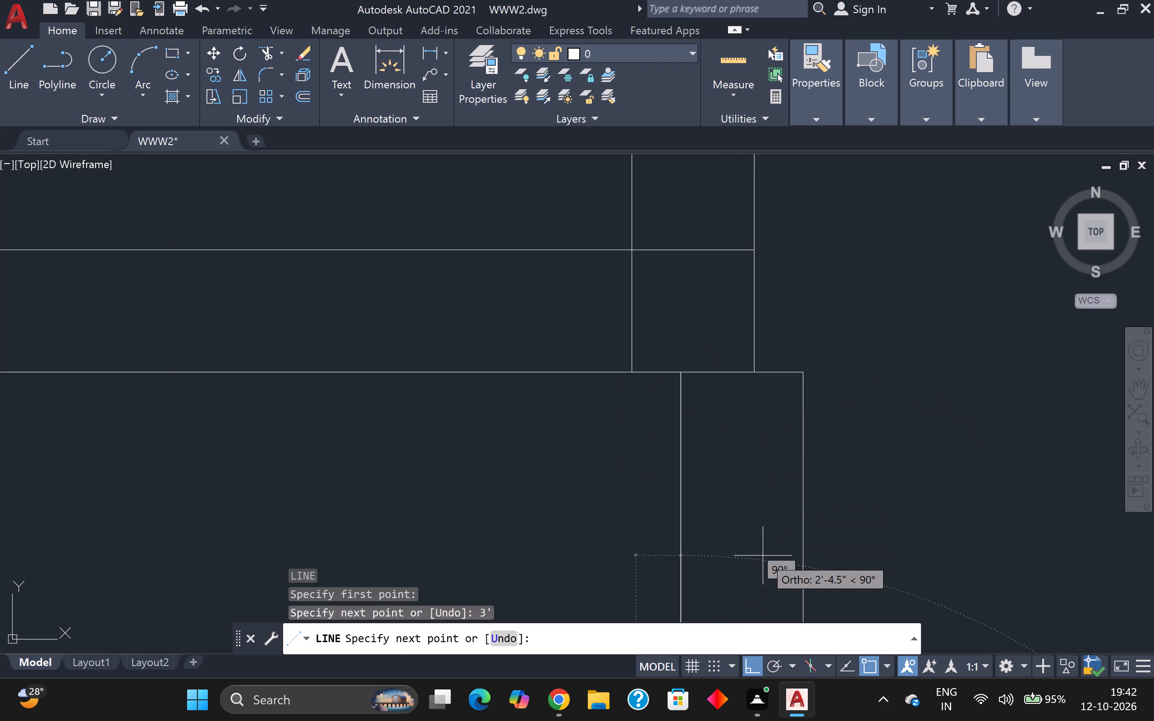
scroll(860, 572, "down", 1)
middle_click_drag(860, 572, 819, 271)
scroll(814, 282, "down", 1)
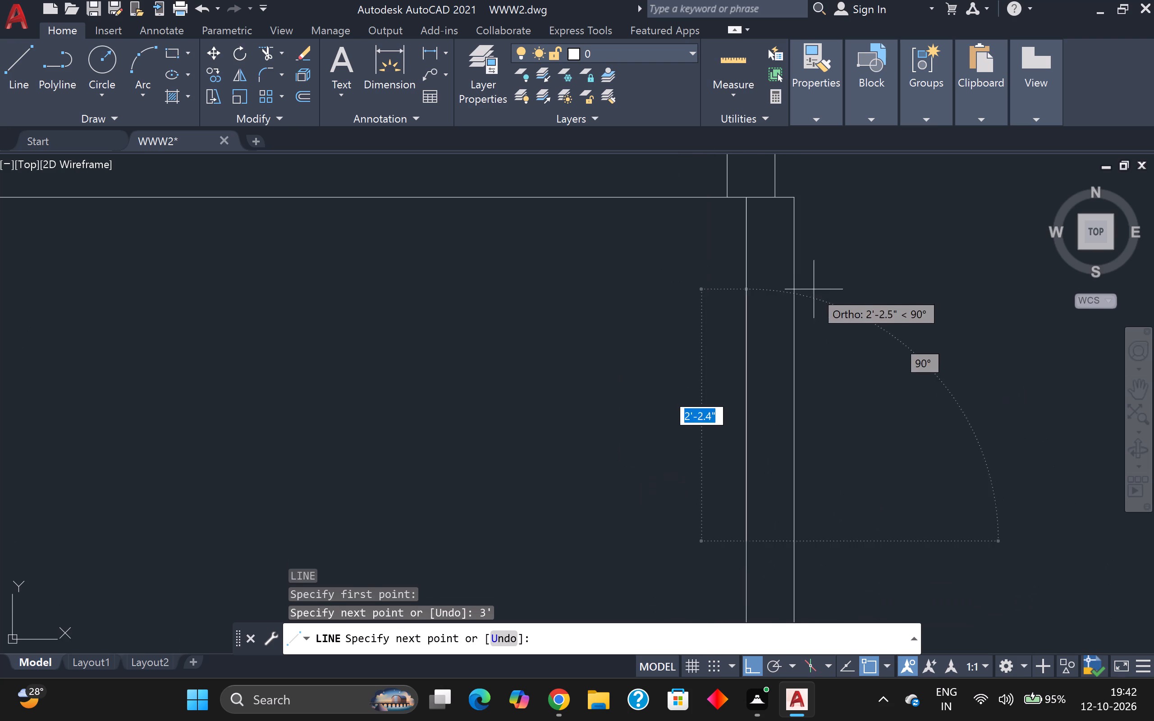
scroll(820, 308, "down", 1)
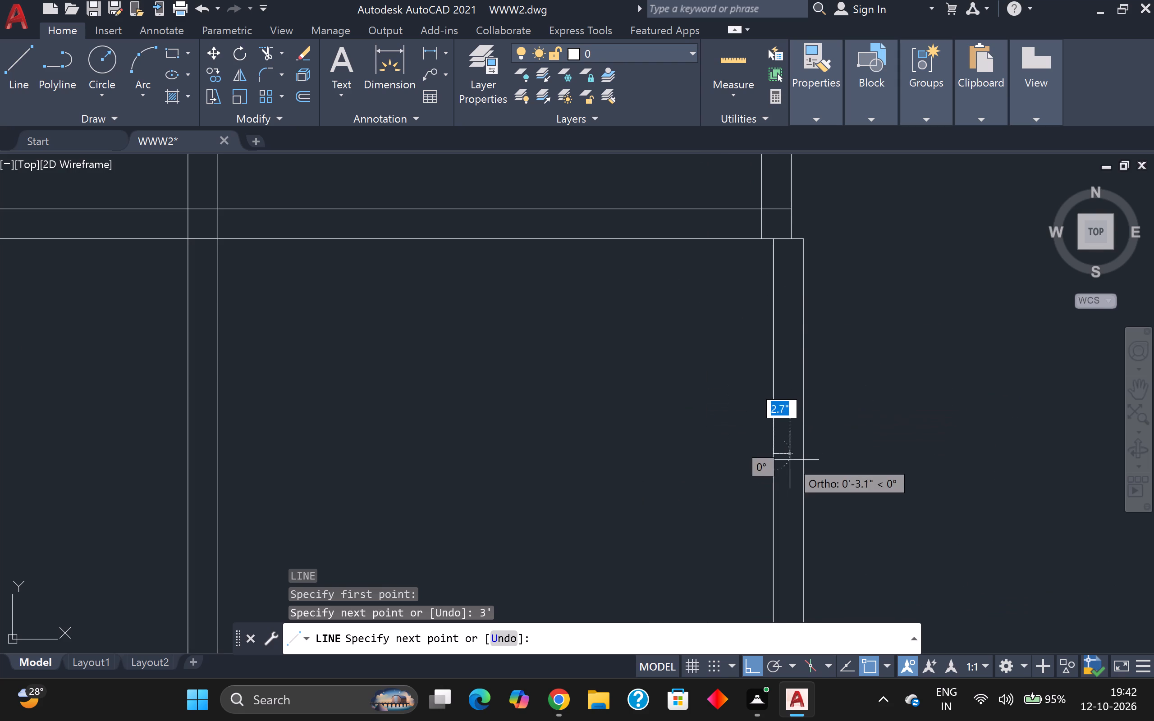
left_click(807, 450)
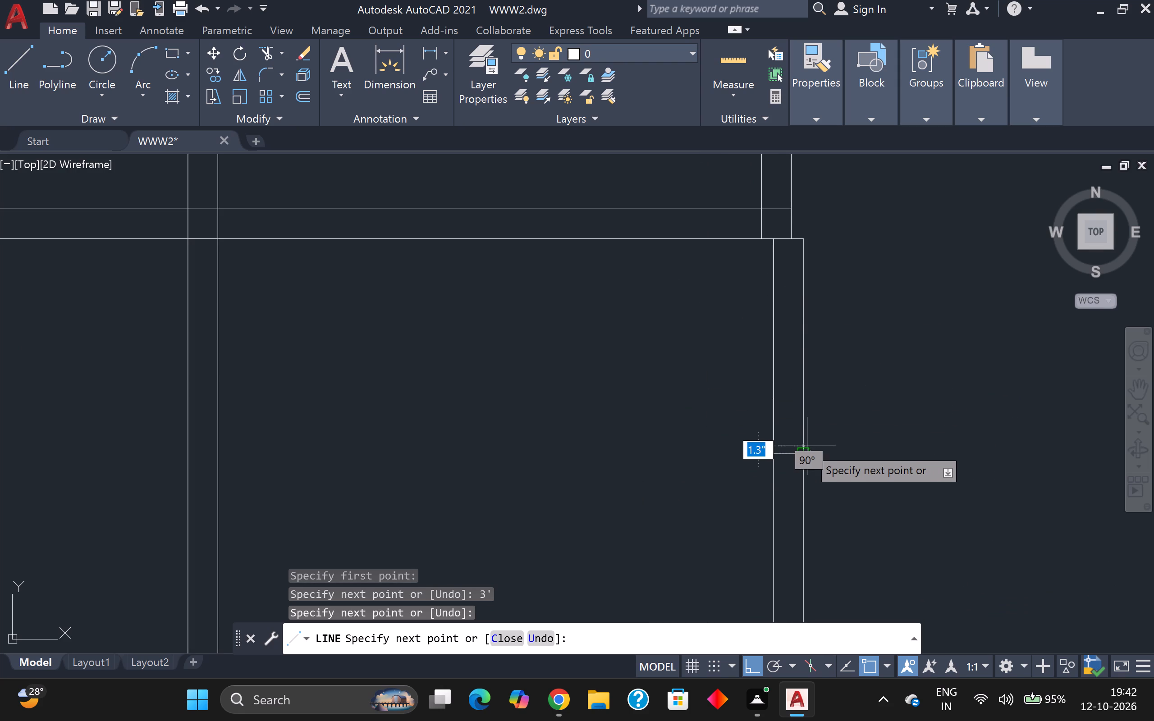
key("Escape")
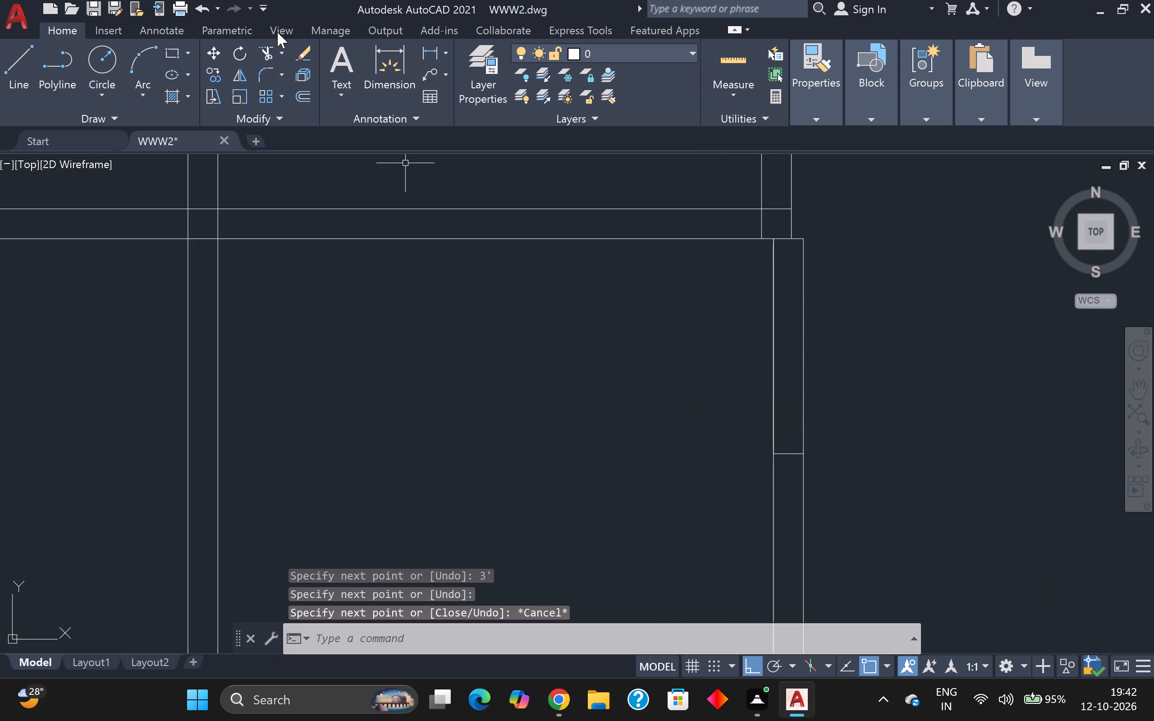
Trim the middle vertical partition's two lines between the horizontal partition above and the new cross line to open a 3' gap.
left_click_drag(266, 47, 267, 56)
left_click(641, 396)
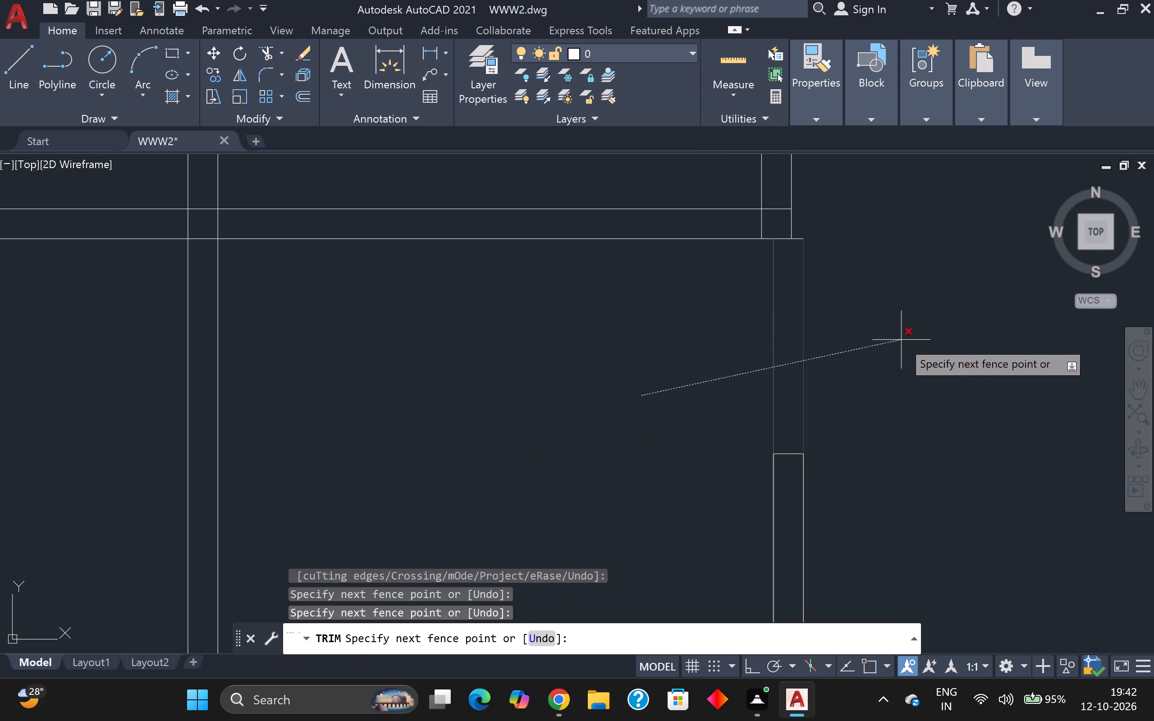
left_click_drag(901, 350, 901, 357)
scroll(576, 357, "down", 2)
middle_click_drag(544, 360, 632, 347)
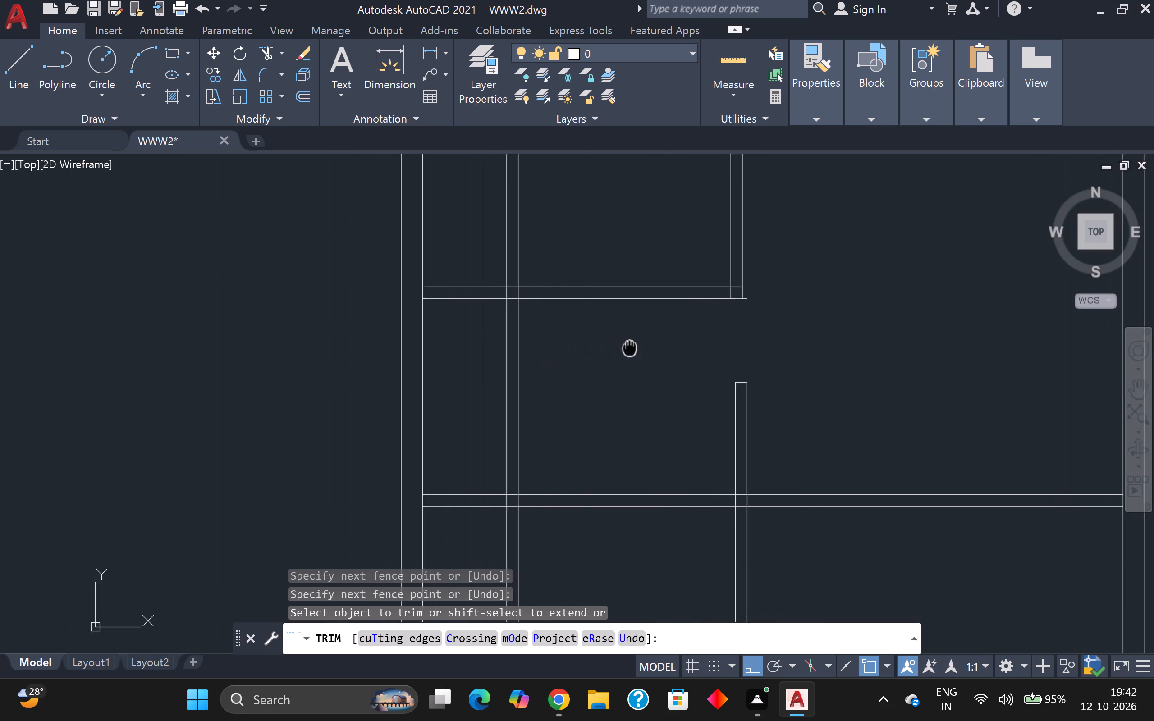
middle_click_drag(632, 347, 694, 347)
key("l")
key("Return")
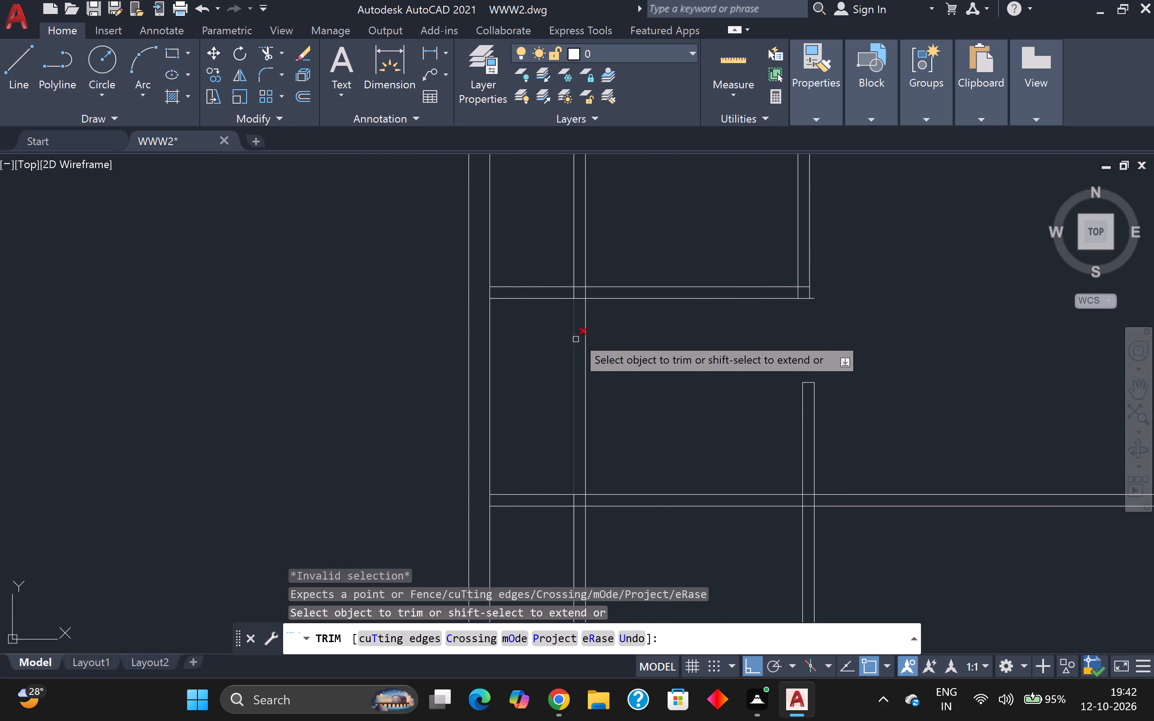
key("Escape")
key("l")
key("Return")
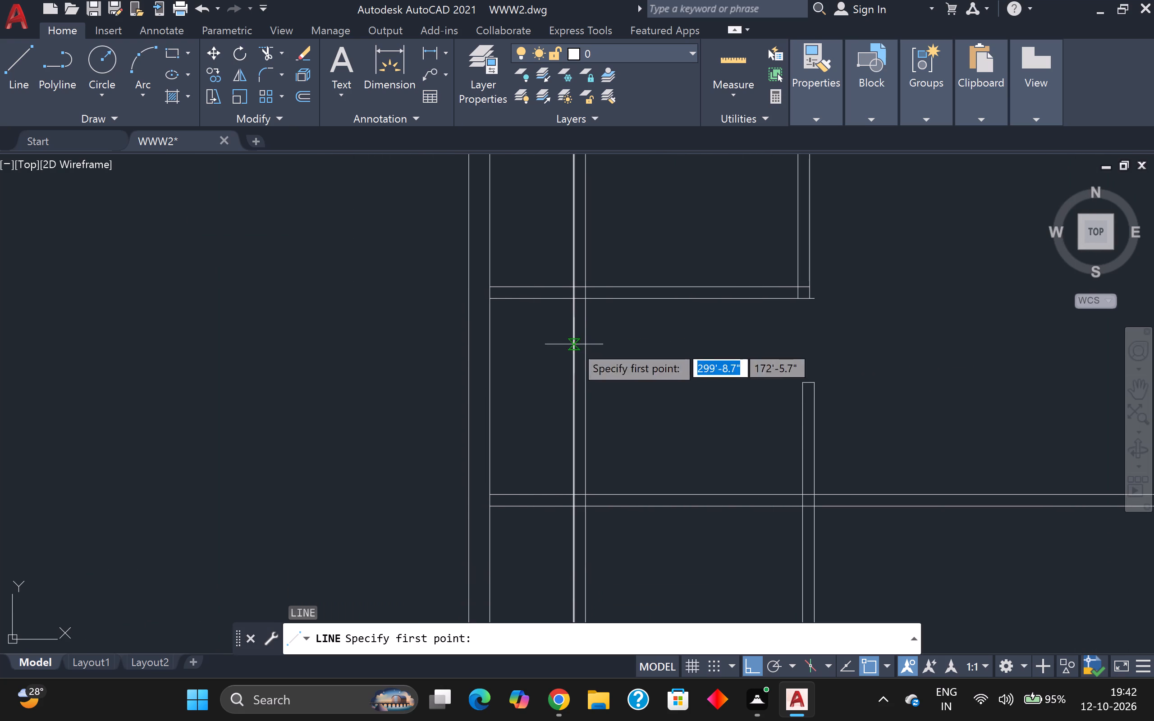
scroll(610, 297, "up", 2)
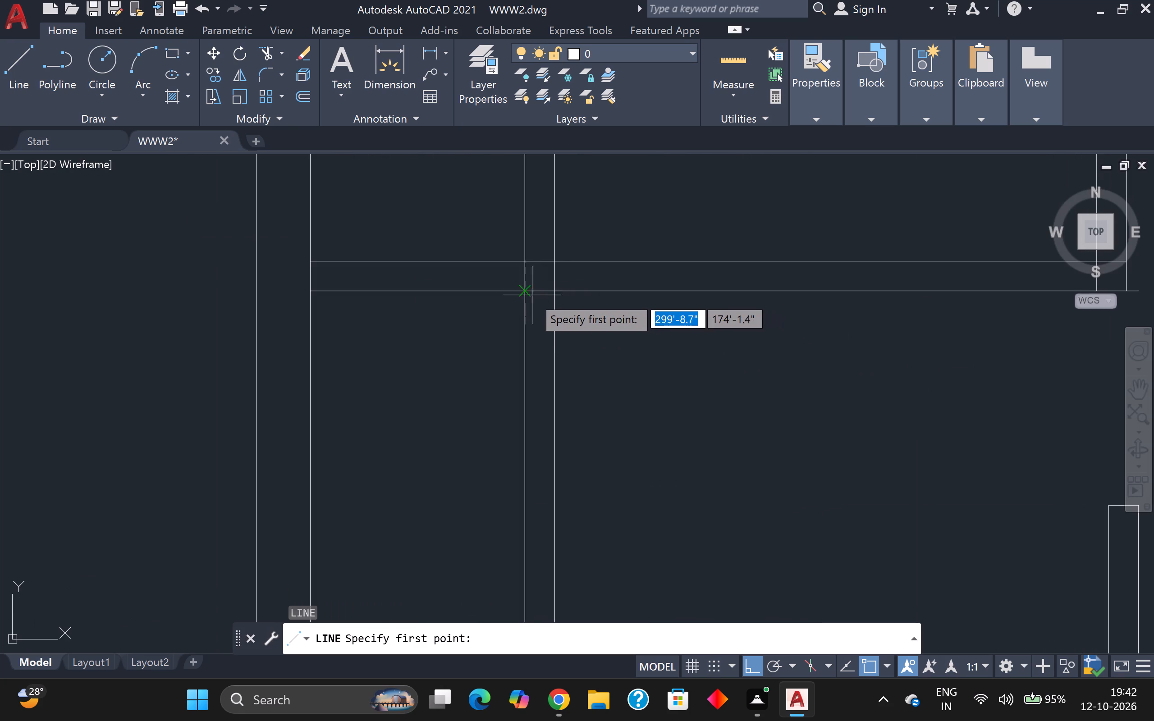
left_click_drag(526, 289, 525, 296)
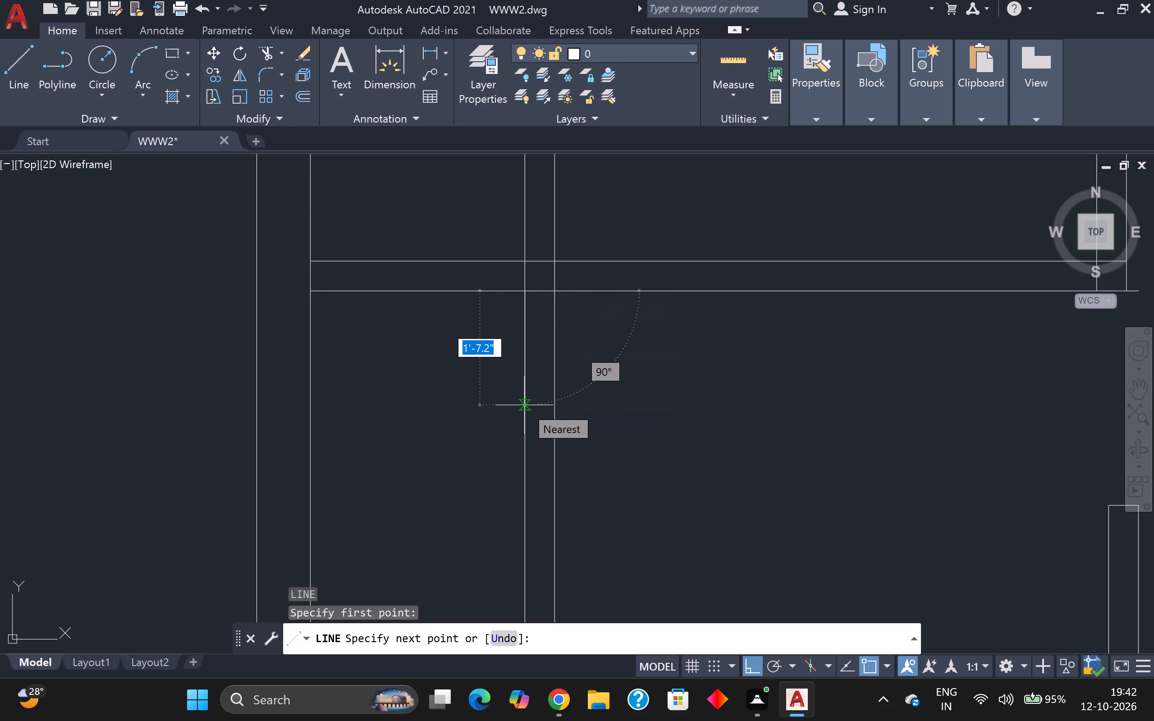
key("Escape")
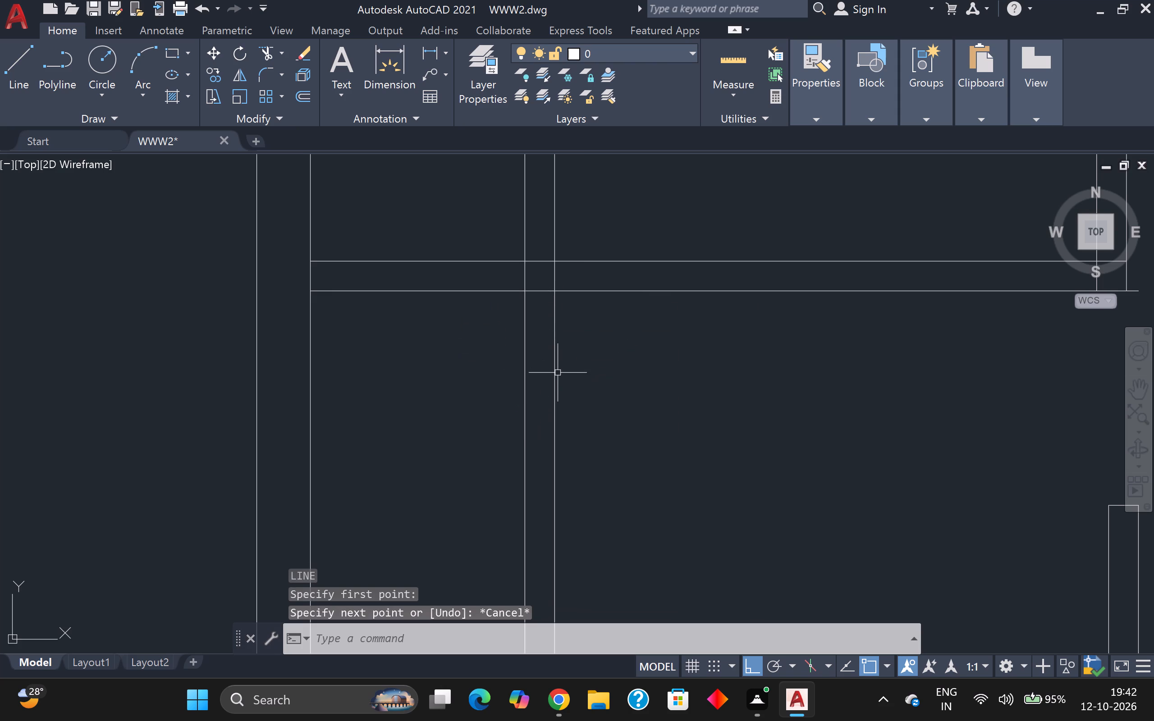
Draw a line 3" down the left vertical partition from the horizontal partition's lower line, then across the partition's width.
key("l")
key("Return")
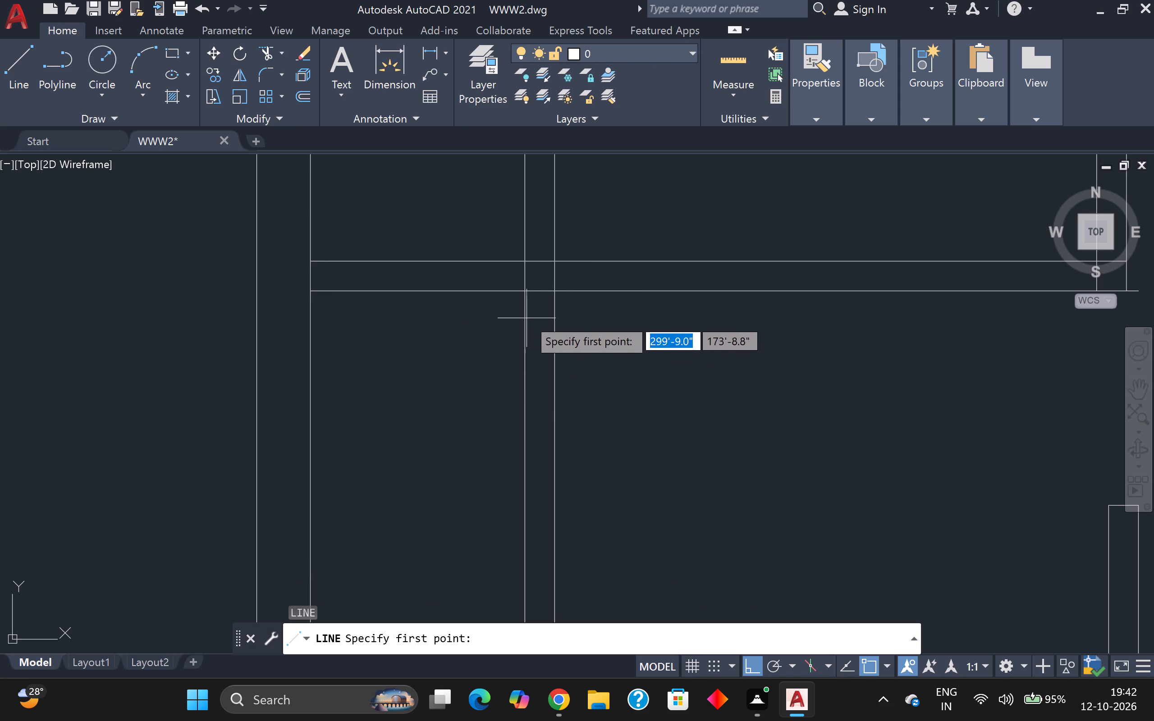
left_click(523, 290)
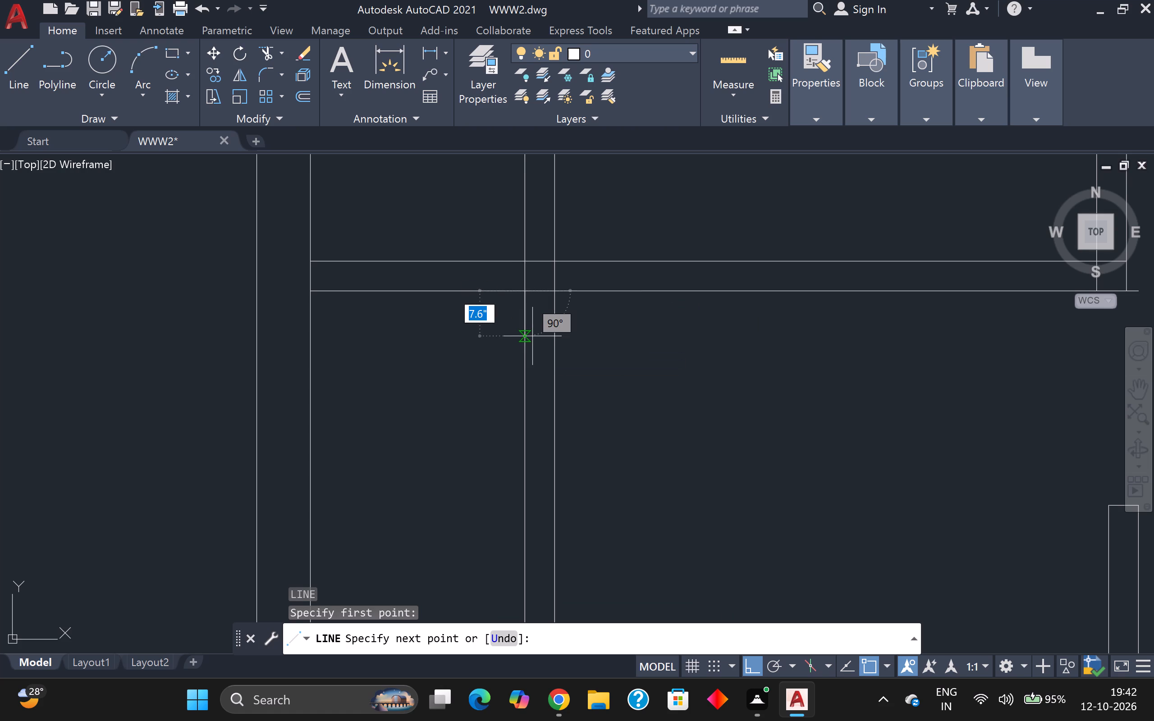
key("3")
key("Return")
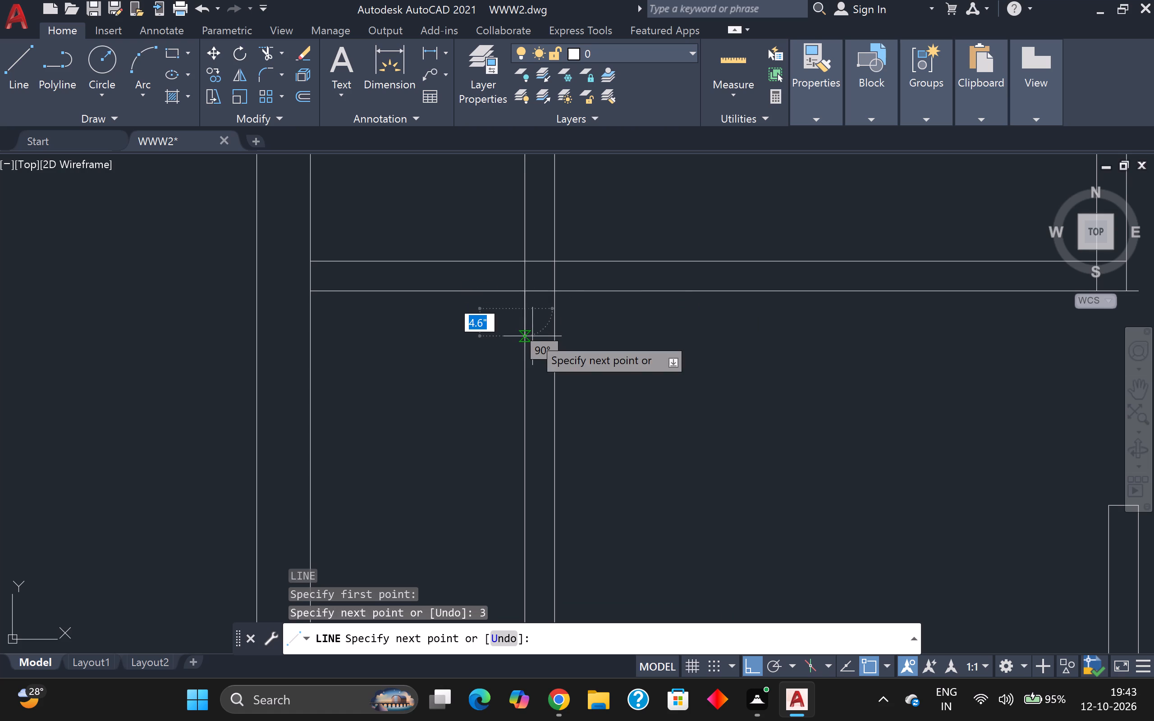
left_click(553, 306)
key("Escape")
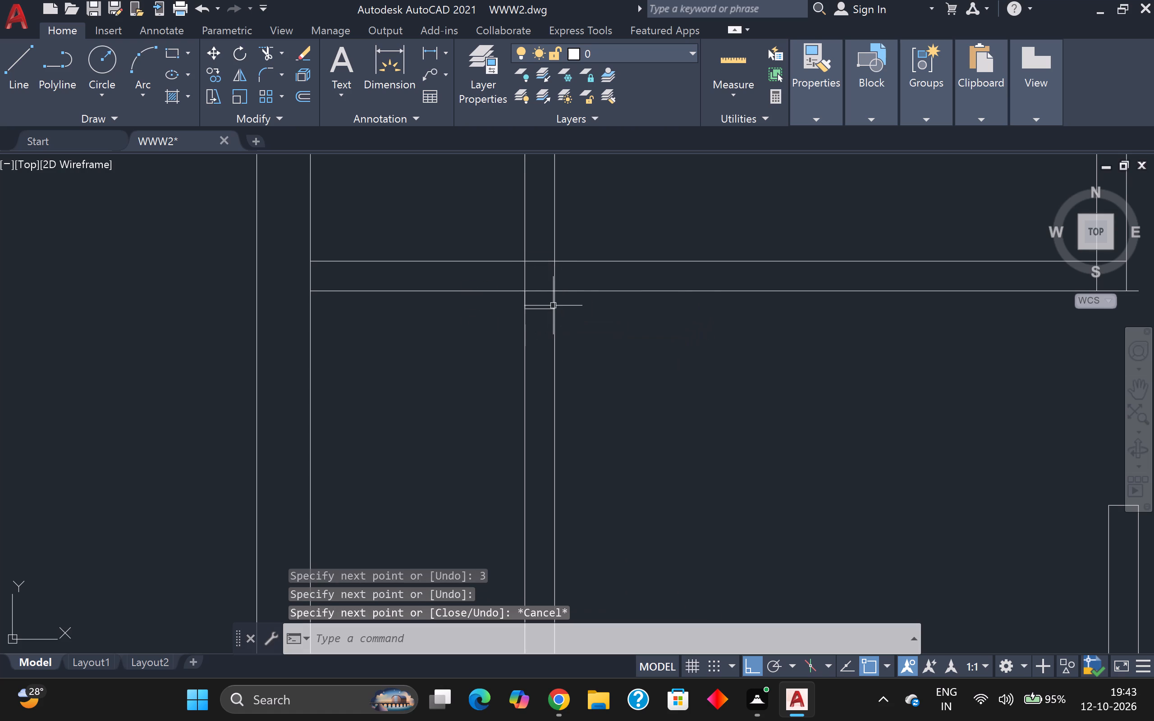
Offset the short cross line in the left vertical partition 2'5" downward.
key("o")
key("Return")
key("Return")
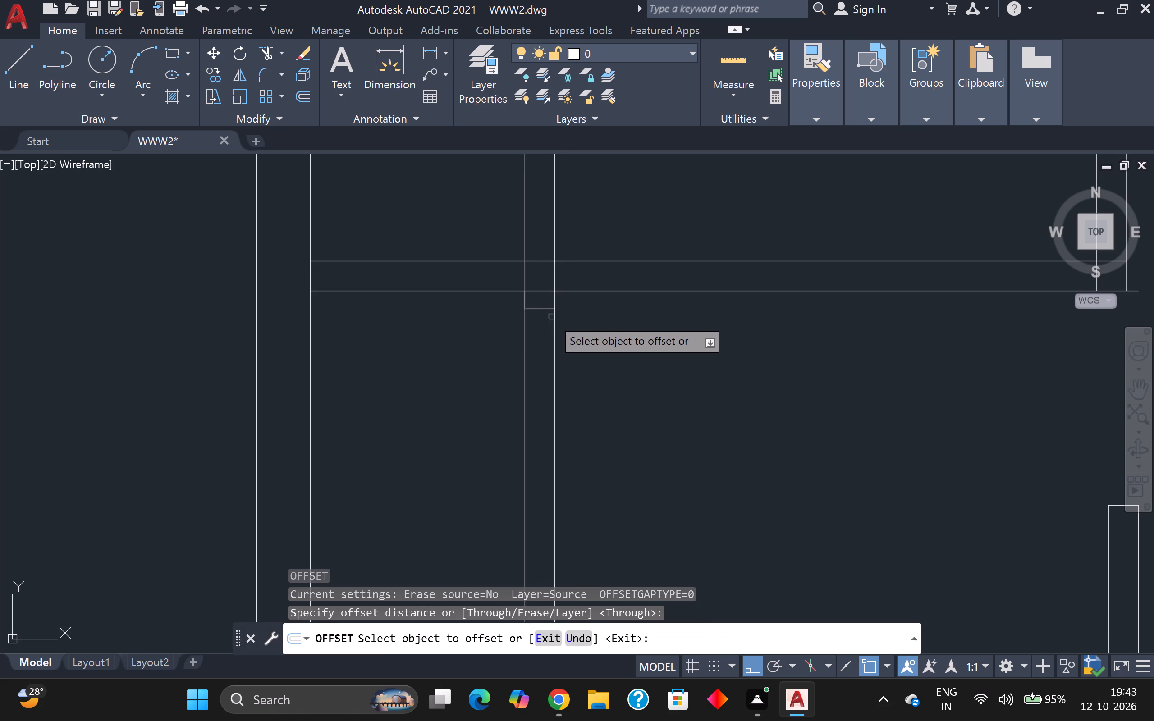
left_click(547, 309)
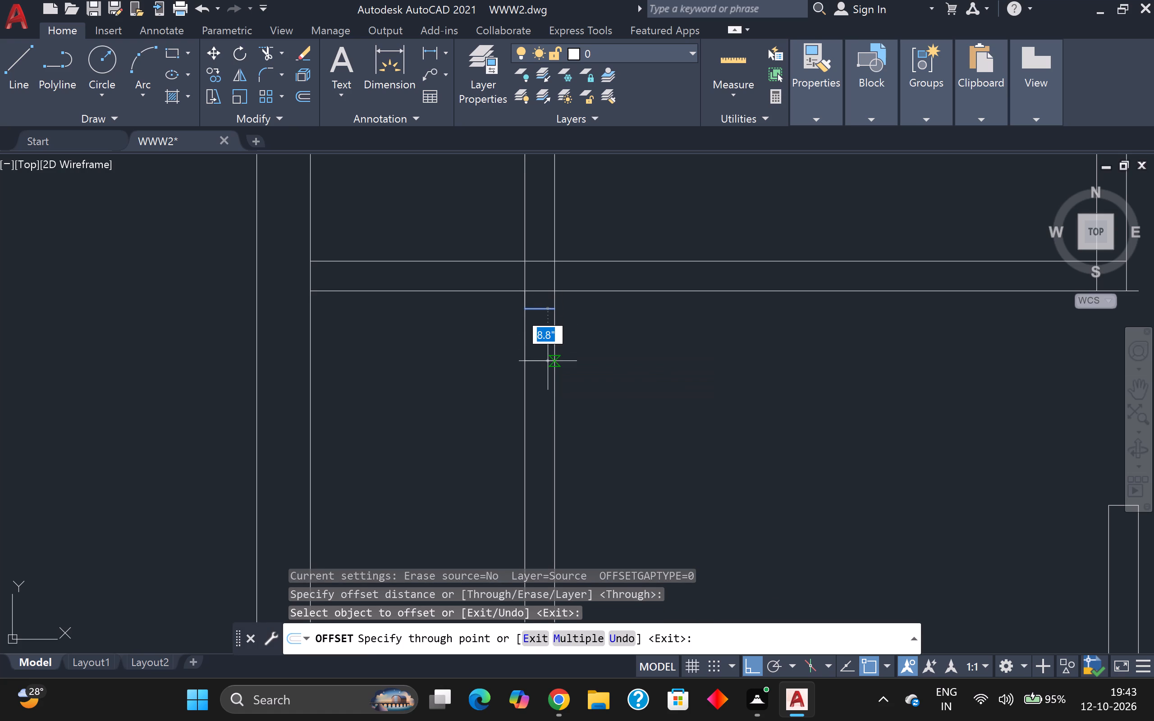
type("2'5")
key("Return")
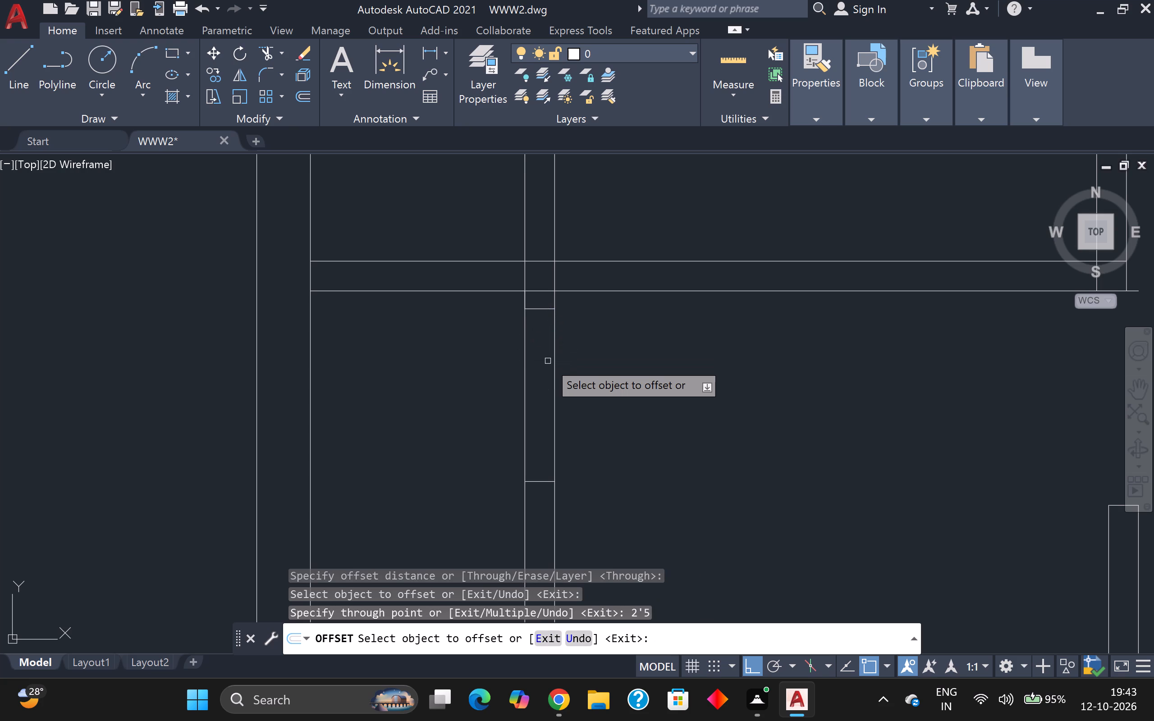
Trim the left vertical partition's two lines between the two short cross lines to open a 2'5" gap.
scroll(516, 297, "down", 2)
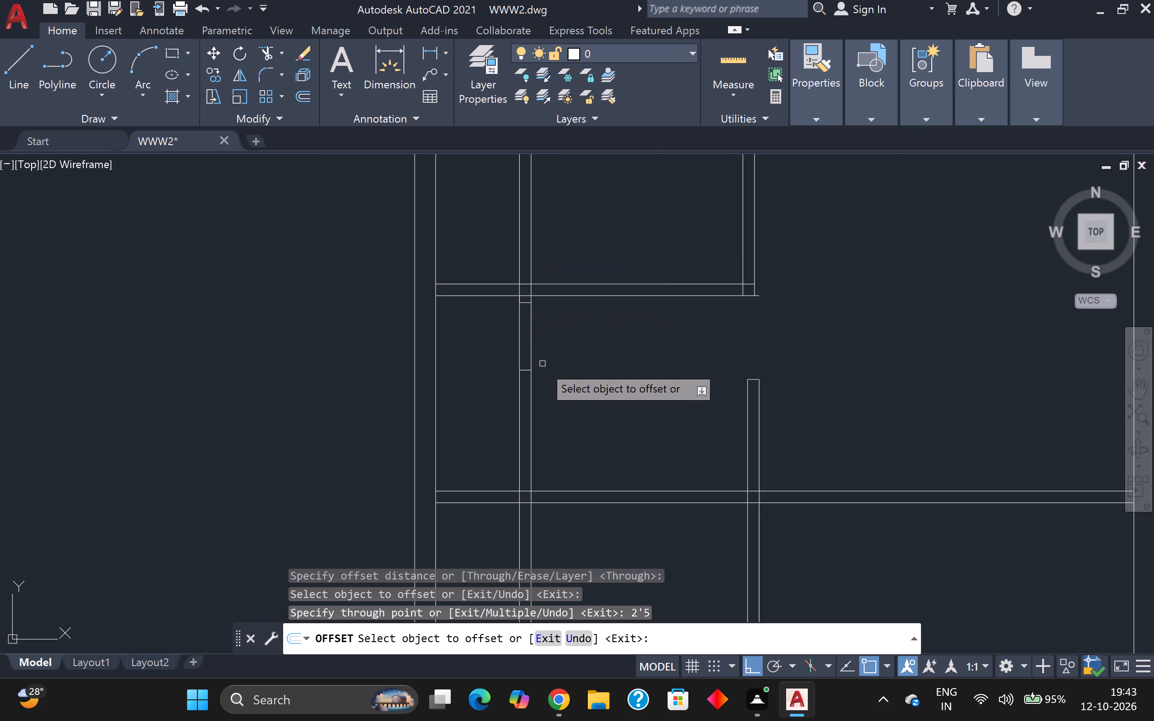
middle_click_drag(542, 359, 588, 280)
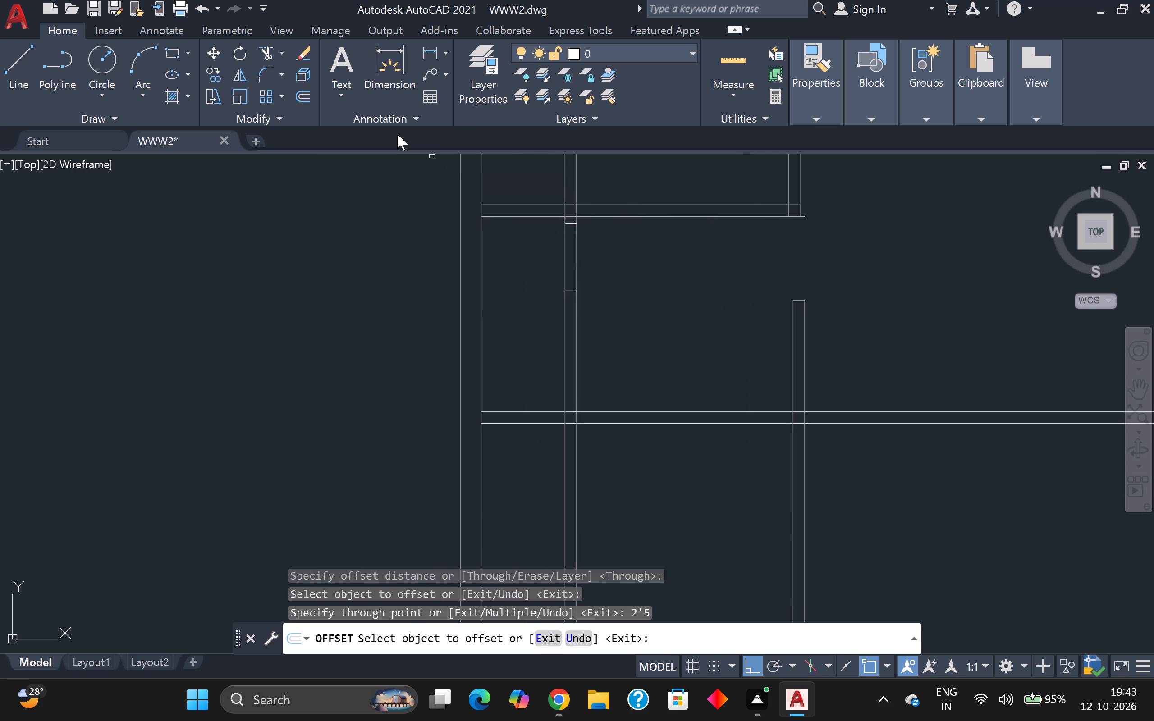
left_click(260, 50)
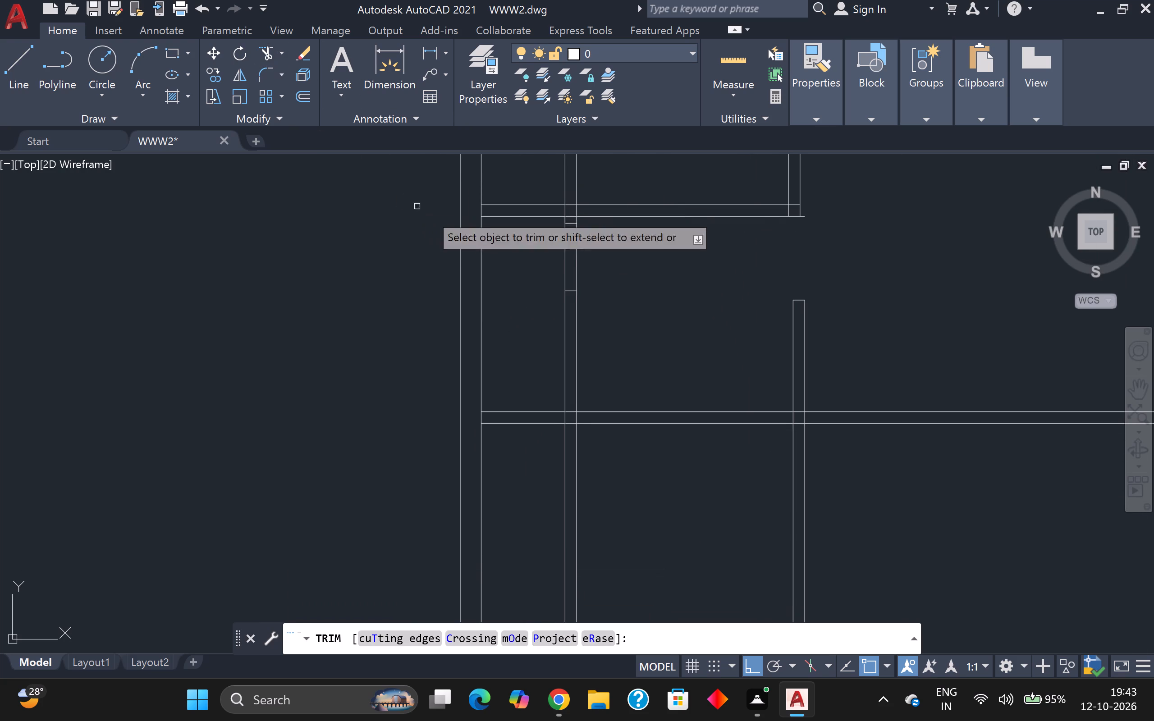
left_click_drag(519, 260, 524, 261)
left_click(629, 269)
scroll(652, 289, "down", 1)
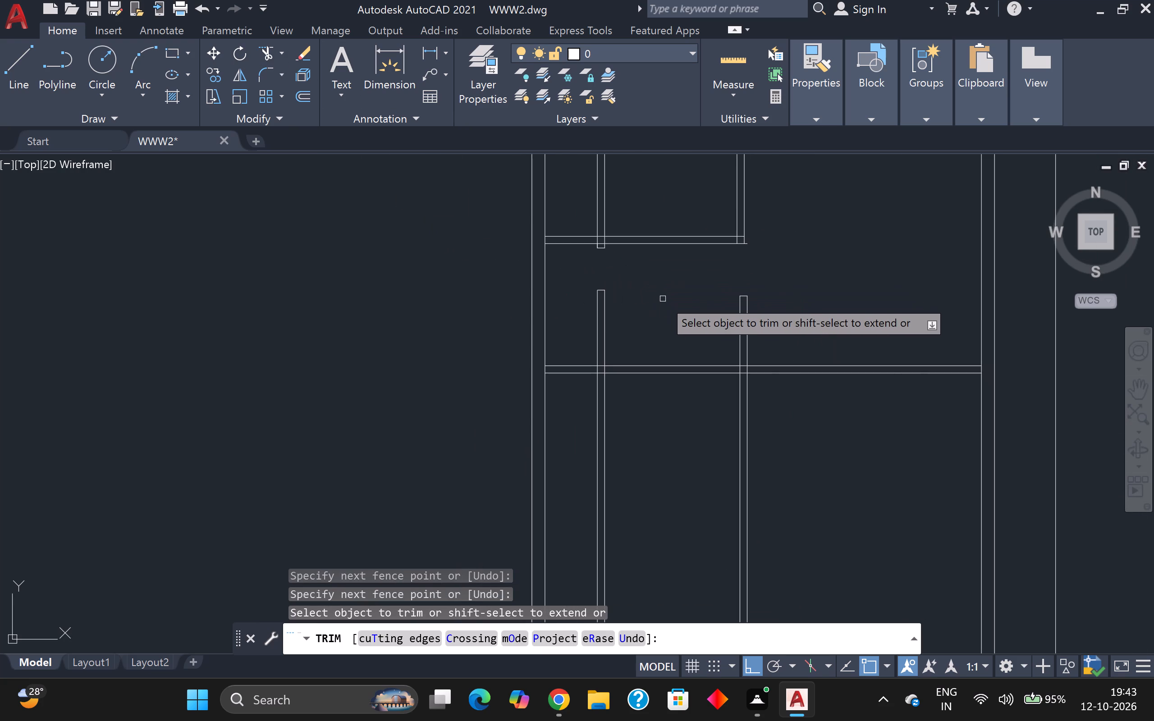
key("Escape")
Offset the upper line of the horizontal partition below the two openings 2'5" upward.
key("l")
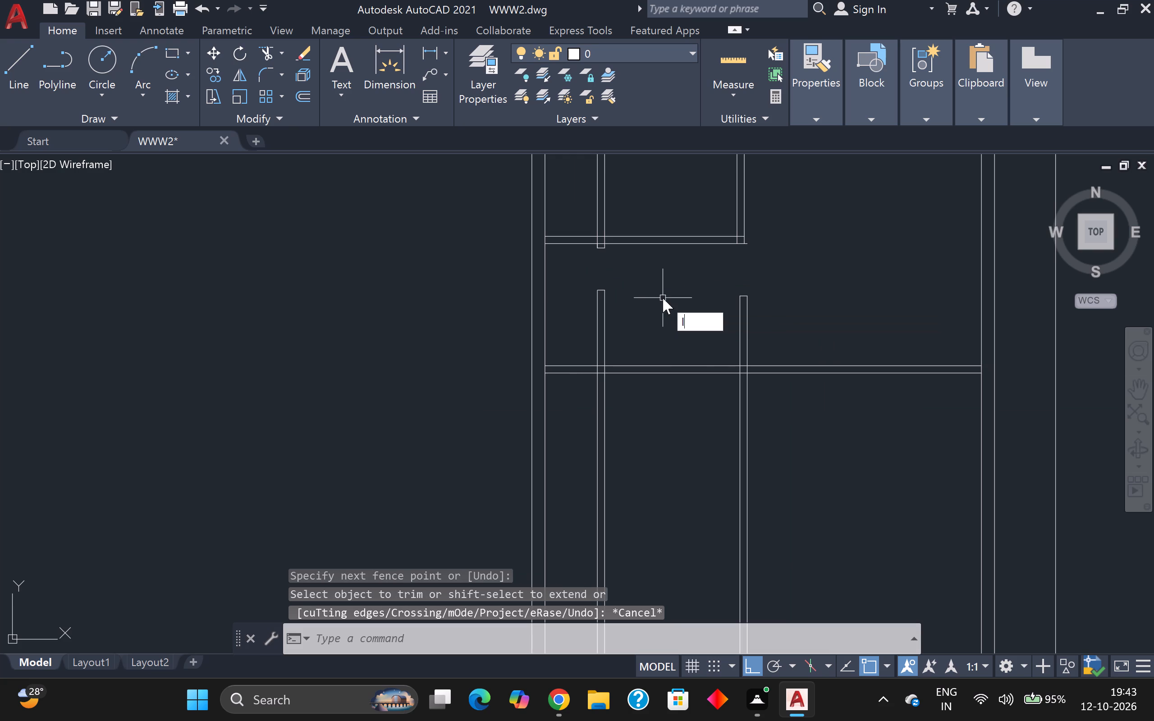
key("Escape")
key("o")
key("Return")
key("Return")
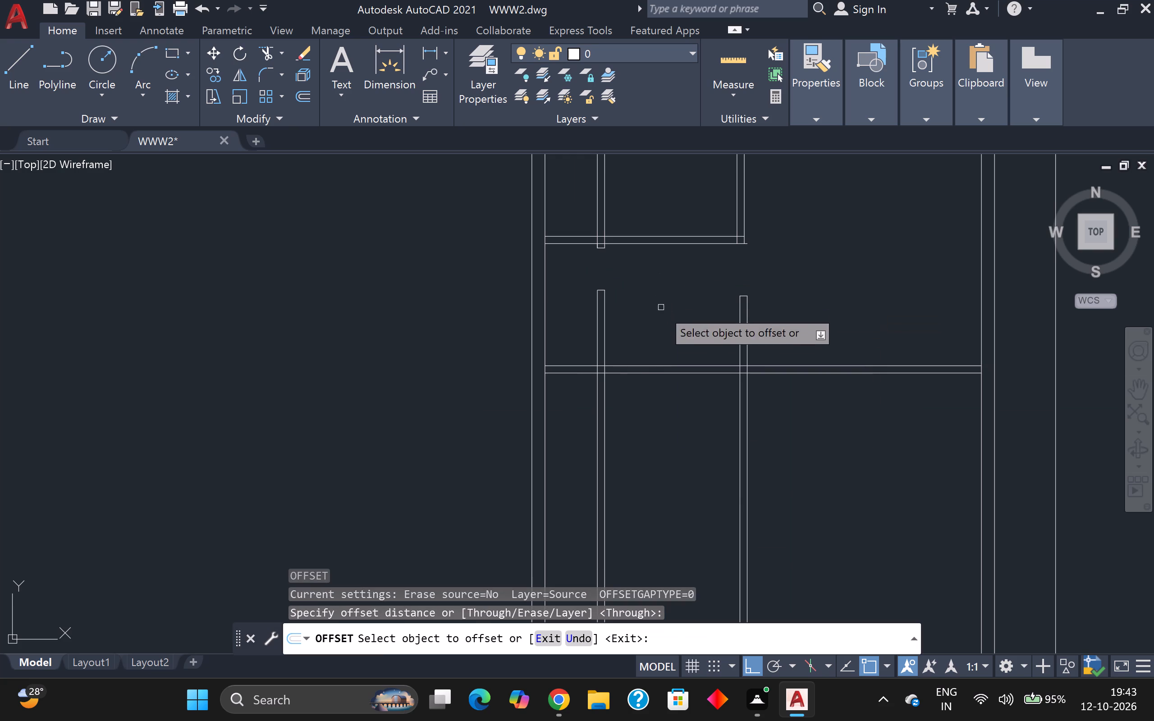
left_click(657, 364)
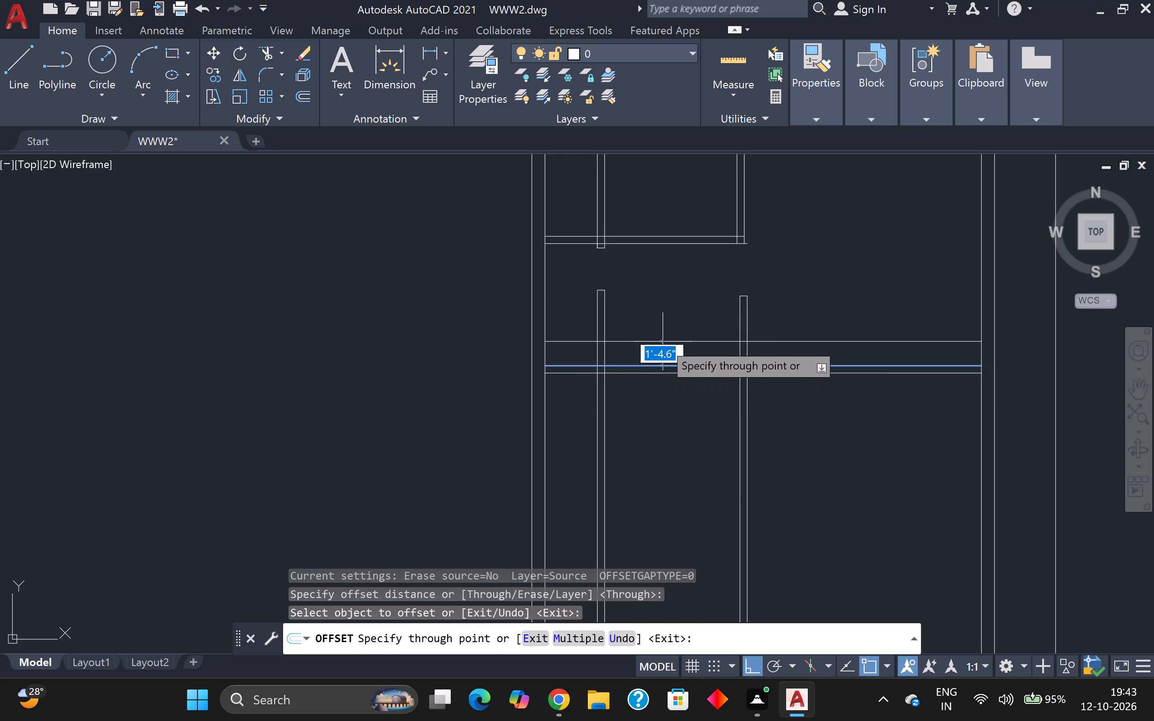
type("2'5")
key("Return")
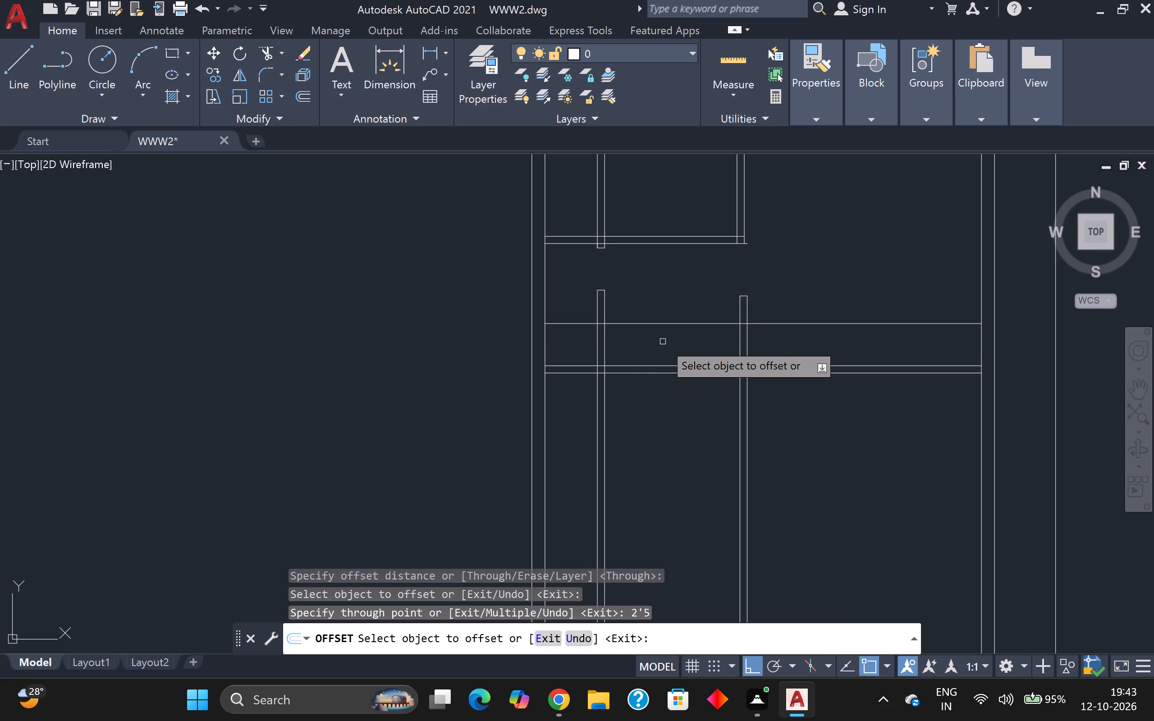
Offset the right line of the left vertical partition 2'5" to the right, below its opening.
left_click(603, 340)
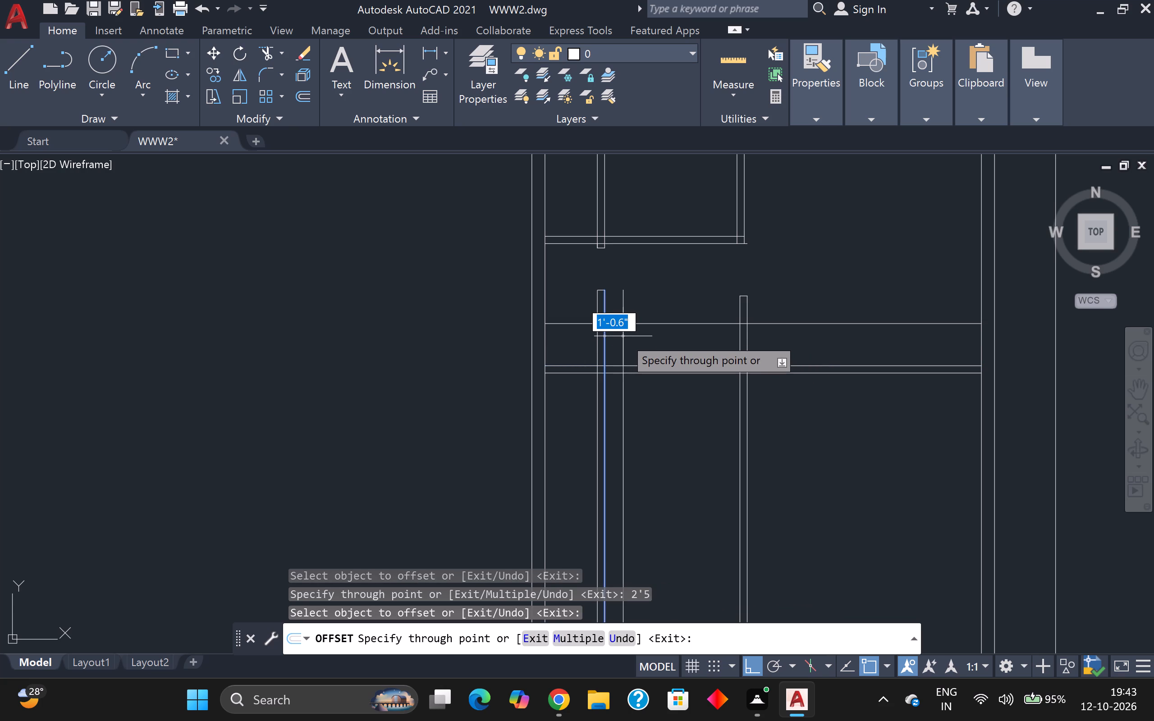
type("2'5")
key("shift+quotedbl")
key("Return")
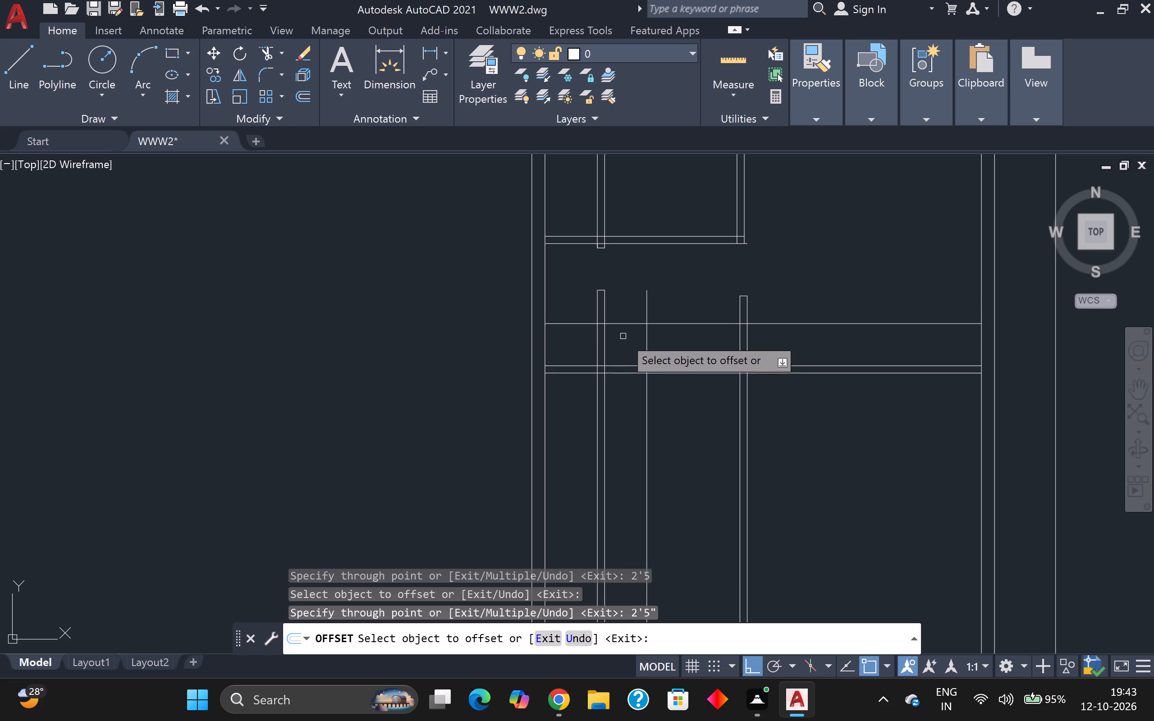
scroll(619, 315, "up", 2)
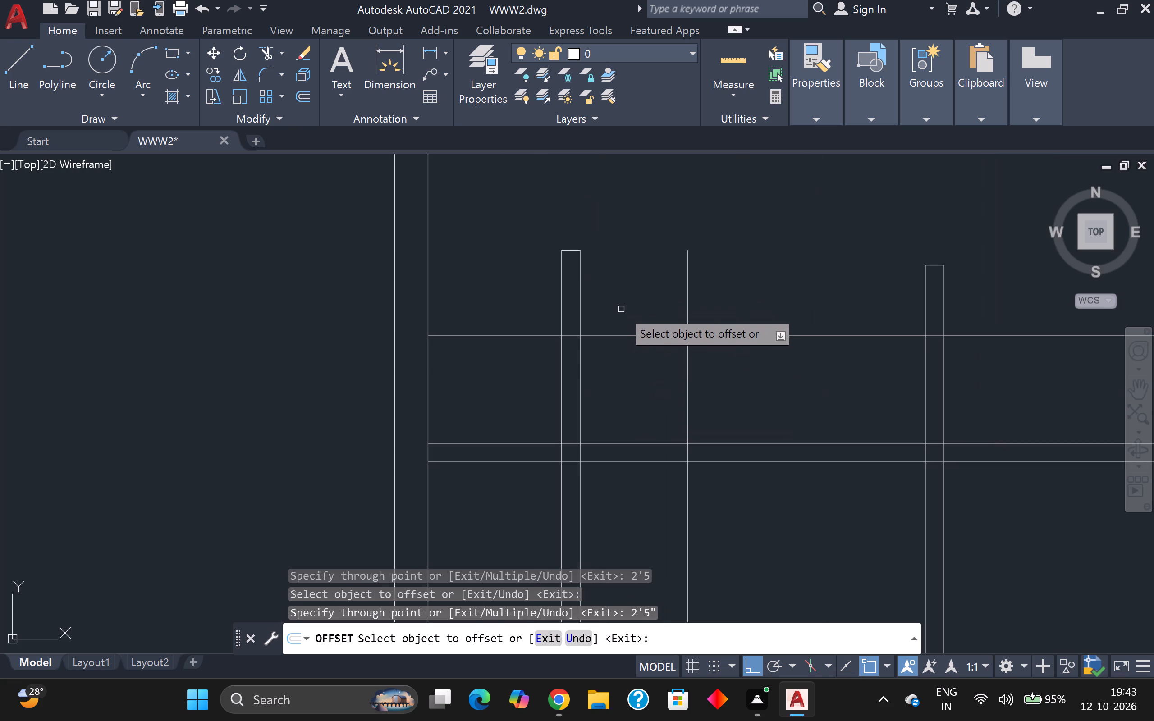
key("Escape")
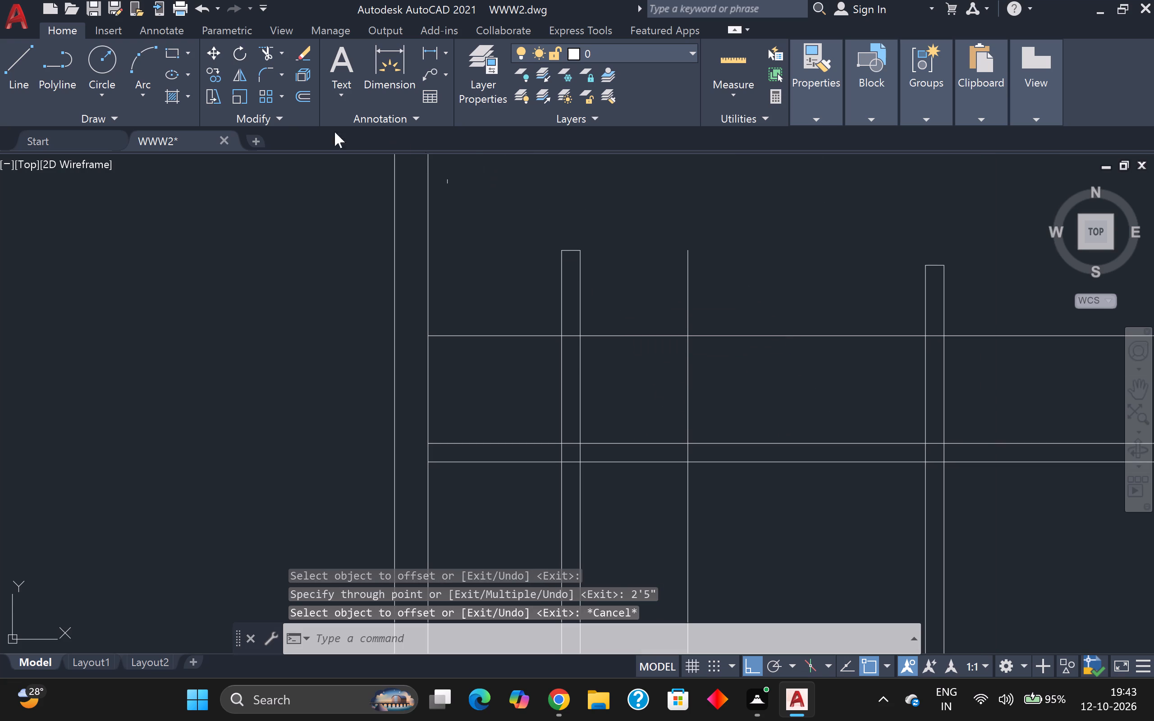
Extend the left vertical partition's end line to the offset vertical line and trim both 2'5" offset lines around the notch beside the partition.
left_click(255, 50)
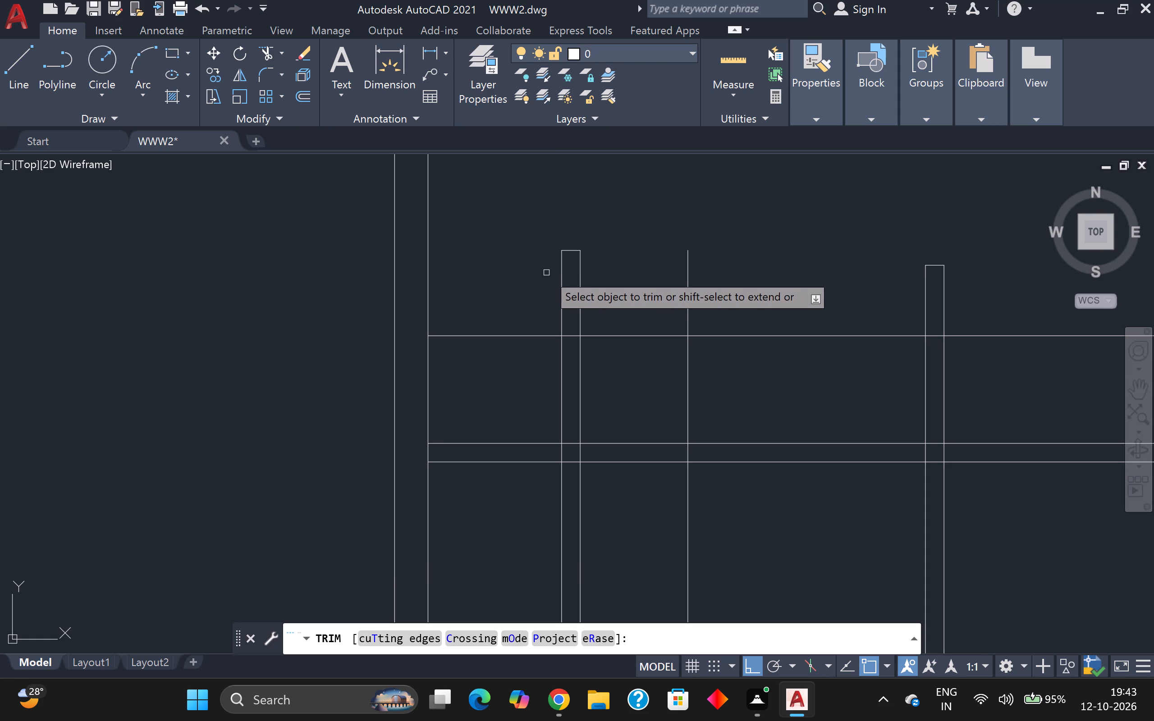
left_click(572, 250, "shift")
left_click_drag(623, 309, 635, 361)
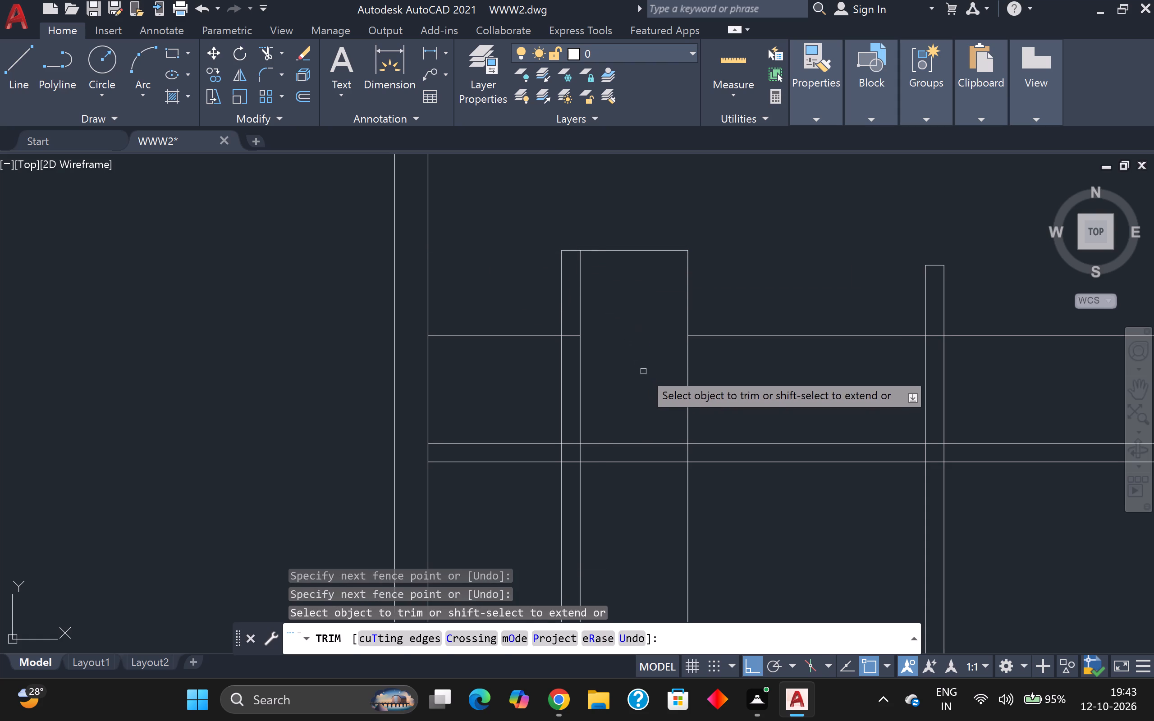
left_click(645, 371)
left_click(715, 382)
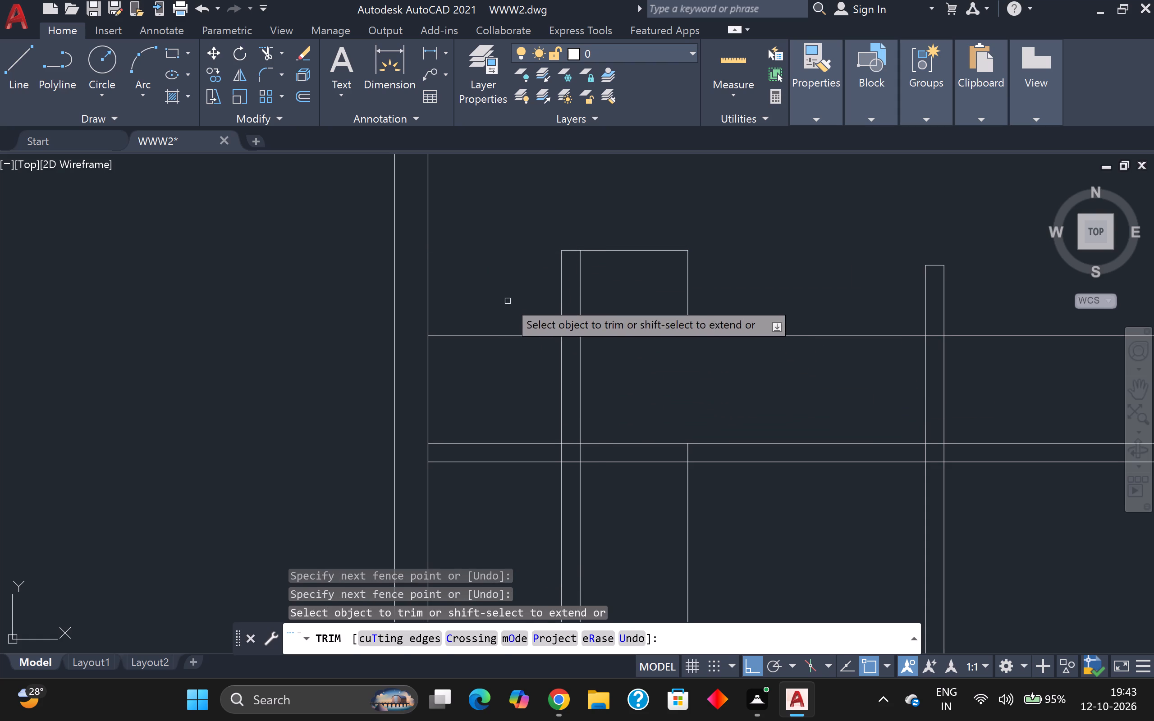
left_click(508, 301)
left_click(520, 352)
Trim the offset horizontal line to the right of and inside the middle vertical partition.
scroll(519, 346, "down", 2)
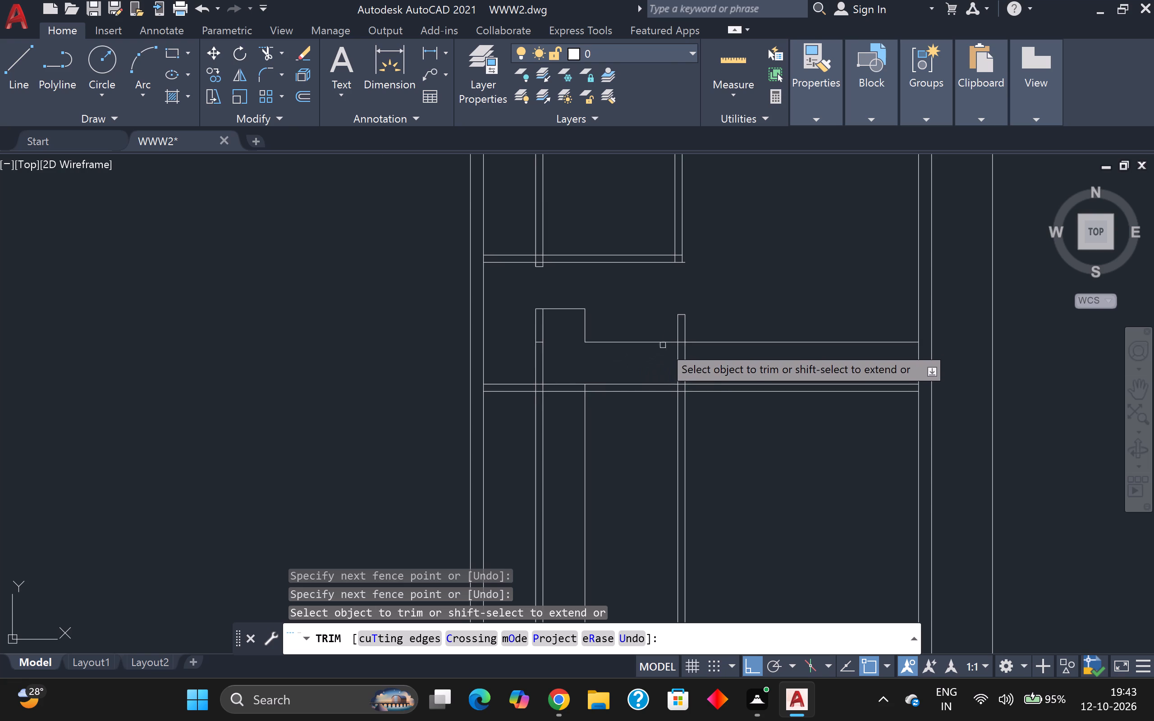
scroll(663, 345, "up", 3)
left_click_drag(765, 301, 767, 306)
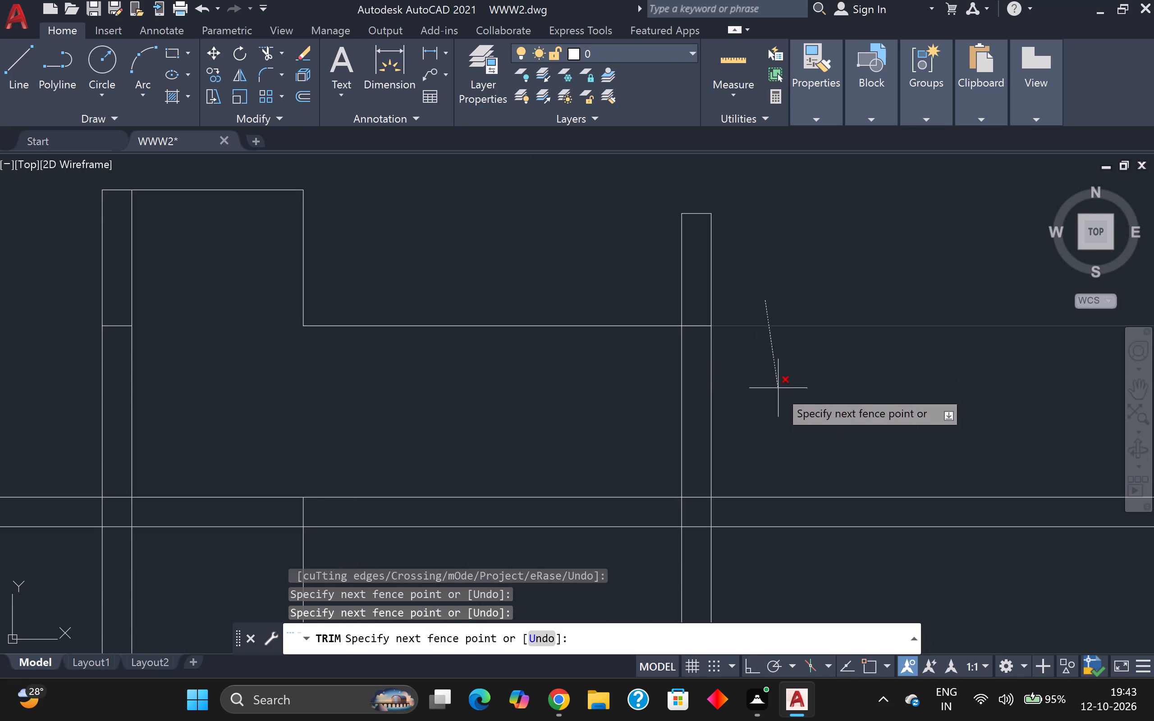
left_click(780, 397)
left_click(698, 325)
Trim away the leftover offset vertical line below and inside the horizontal partition.
scroll(700, 315, "down", 3)
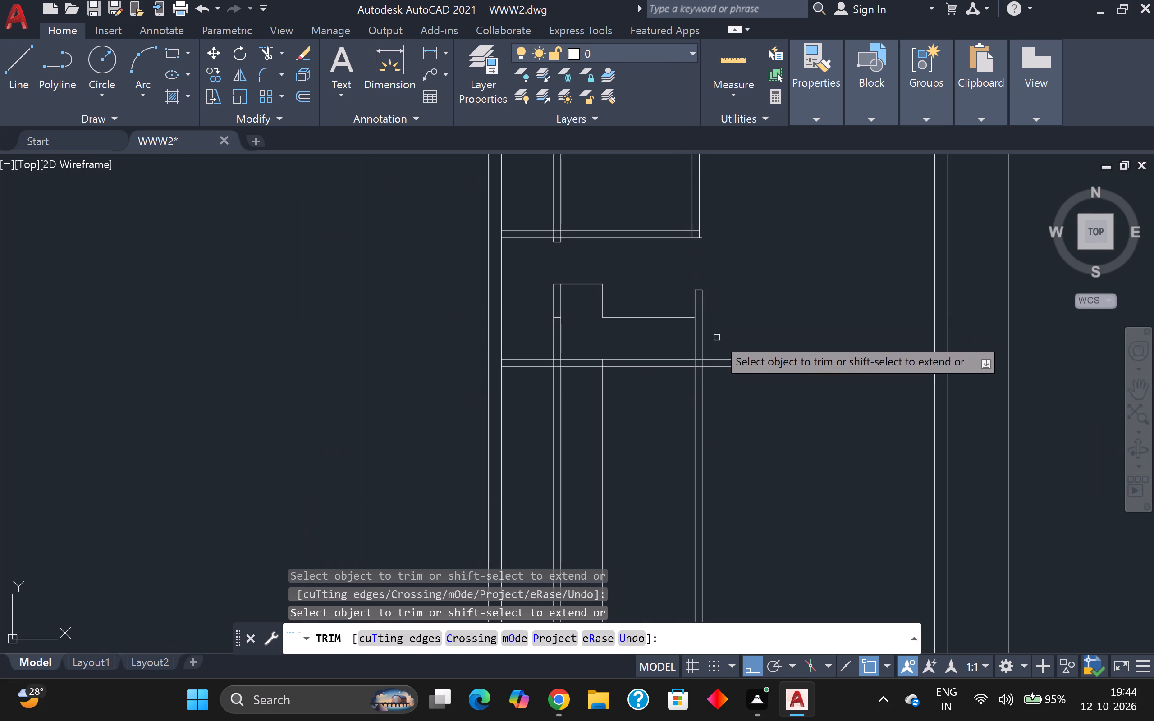
scroll(730, 352, "down", 2)
middle_click_drag(746, 398, 725, 322)
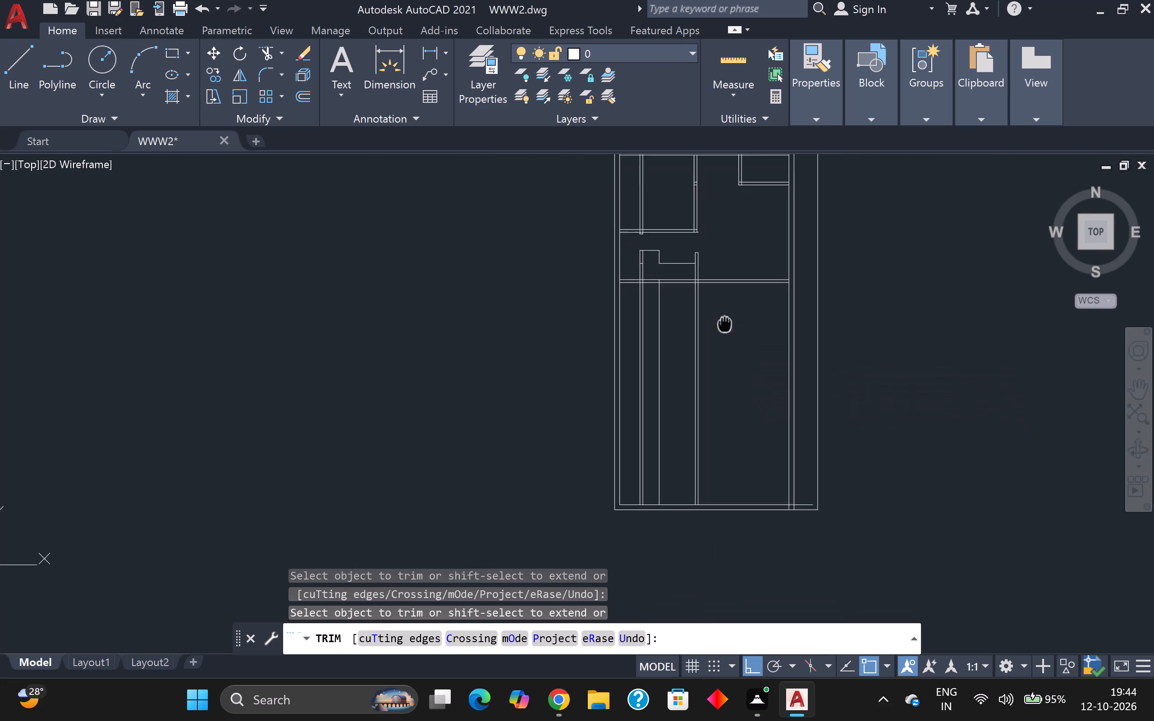
middle_click_drag(725, 322, 711, 291)
scroll(674, 321, "up", 1)
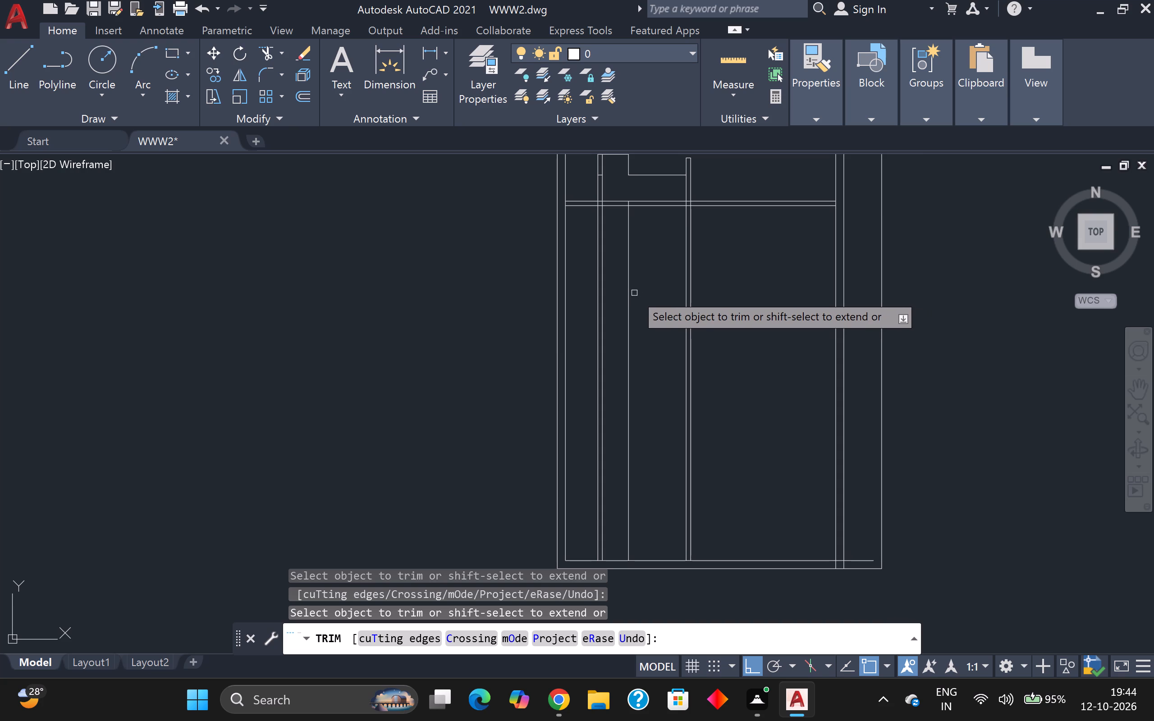
left_click(629, 292)
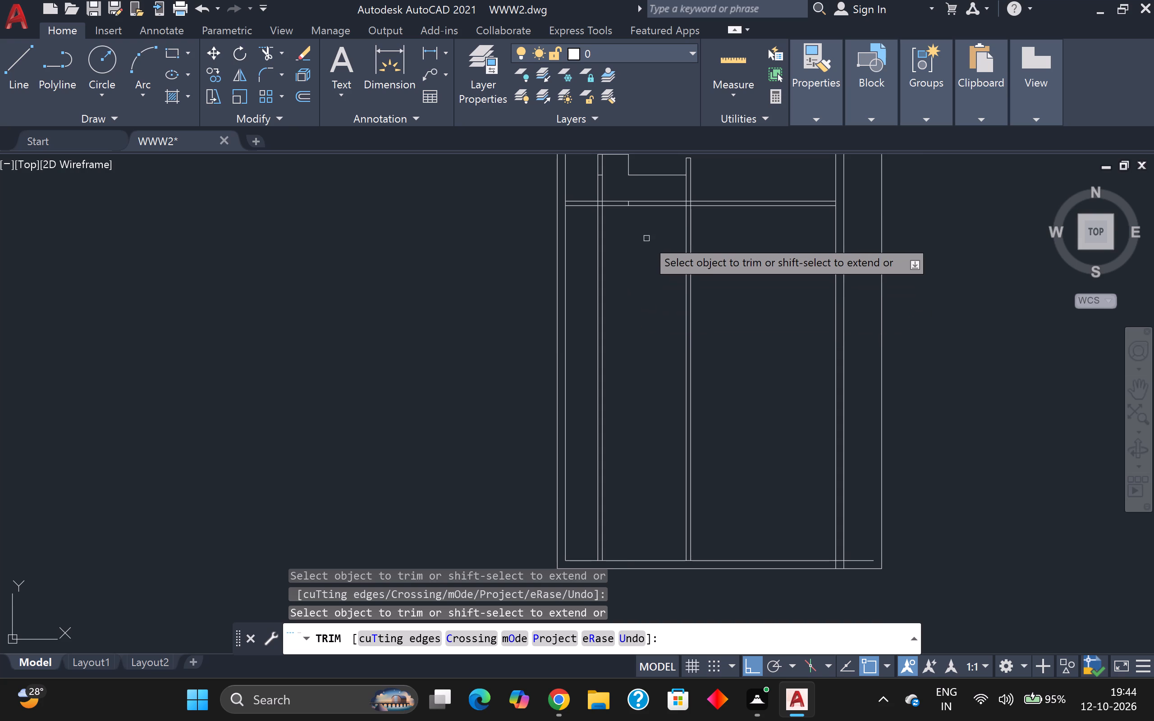
scroll(627, 207, "up", 4)
left_click(632, 198)
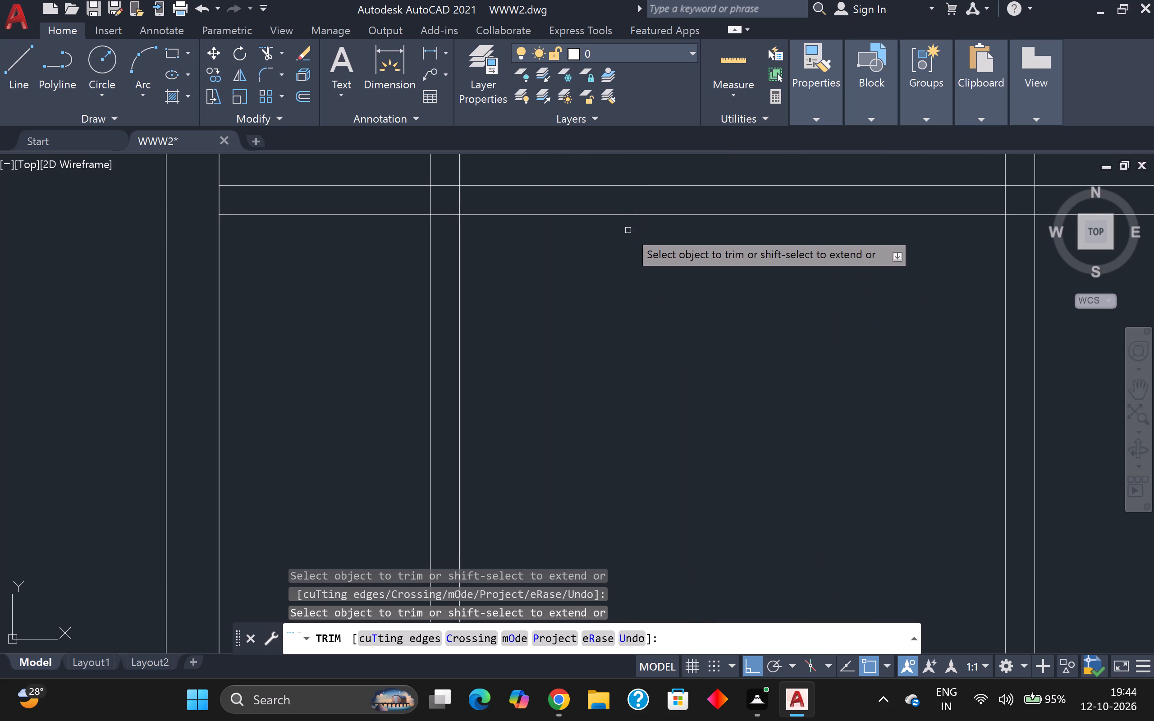
key("Escape")
Offset the lower line of the horizontal partition 11' downward.
key("o")
key("Return")
key("Return")
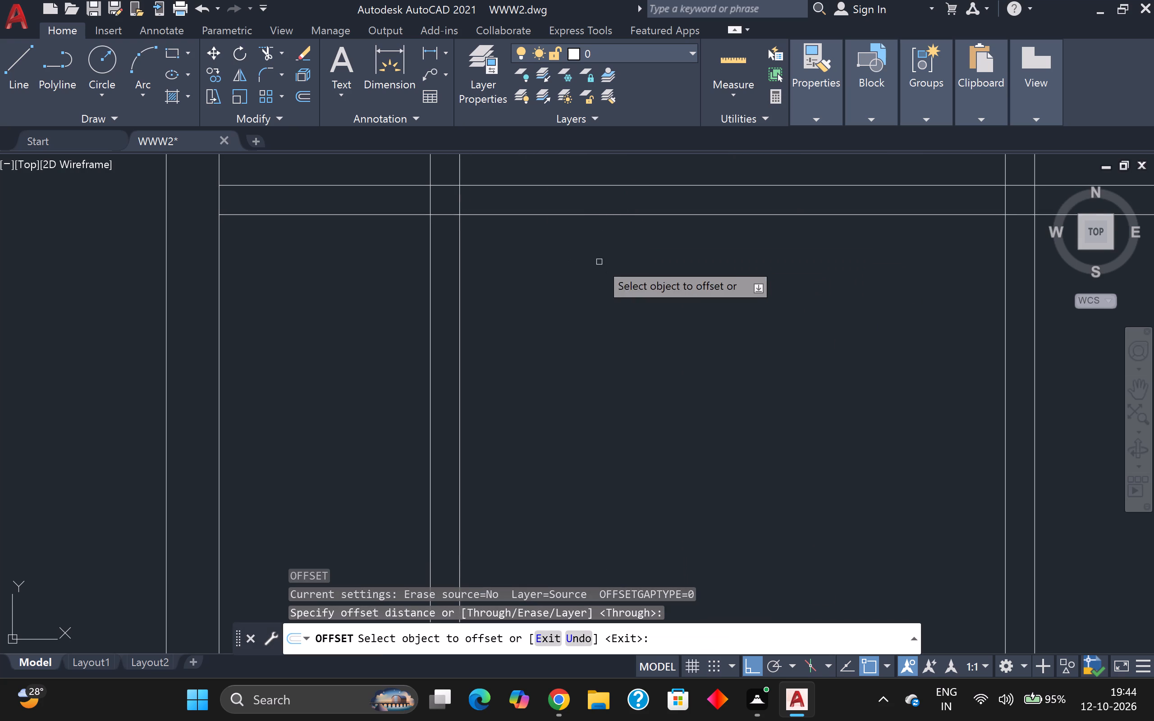
left_click(604, 214)
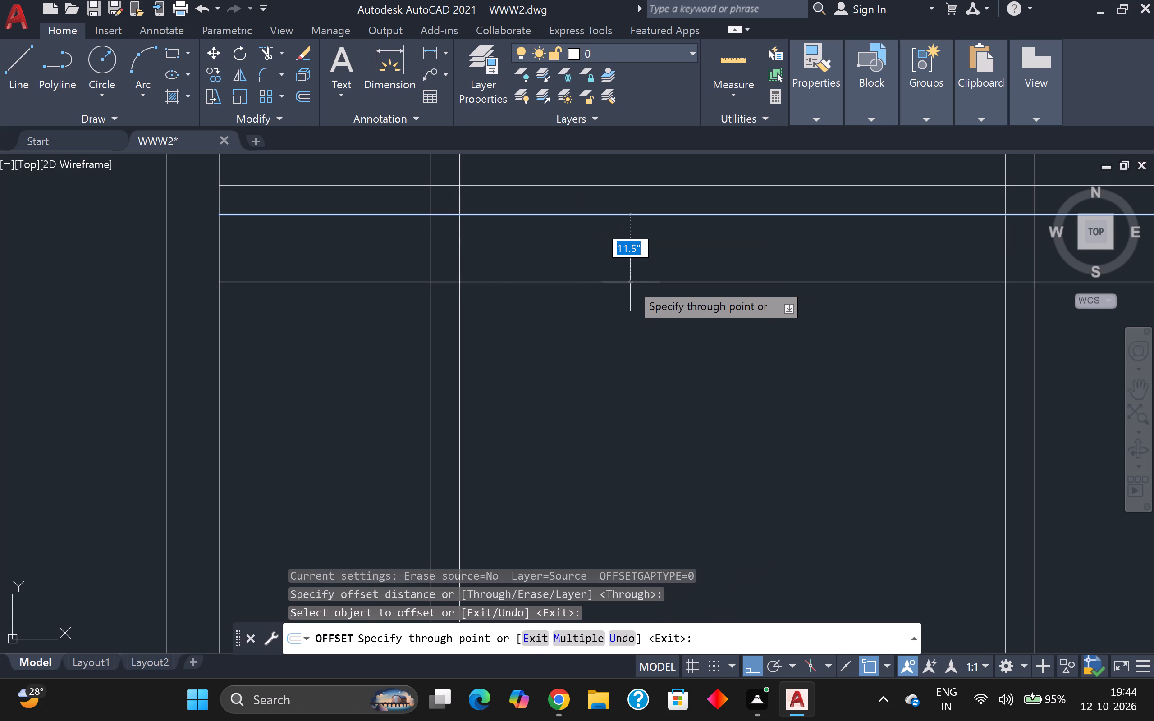
type("11")
key("apostrophe")
key("Return")
Offset the new horizontal line 5" downward to form a partition.
scroll(631, 282, "up", 1)
scroll(631, 281, "down", 5)
scroll(644, 390, "up", 2)
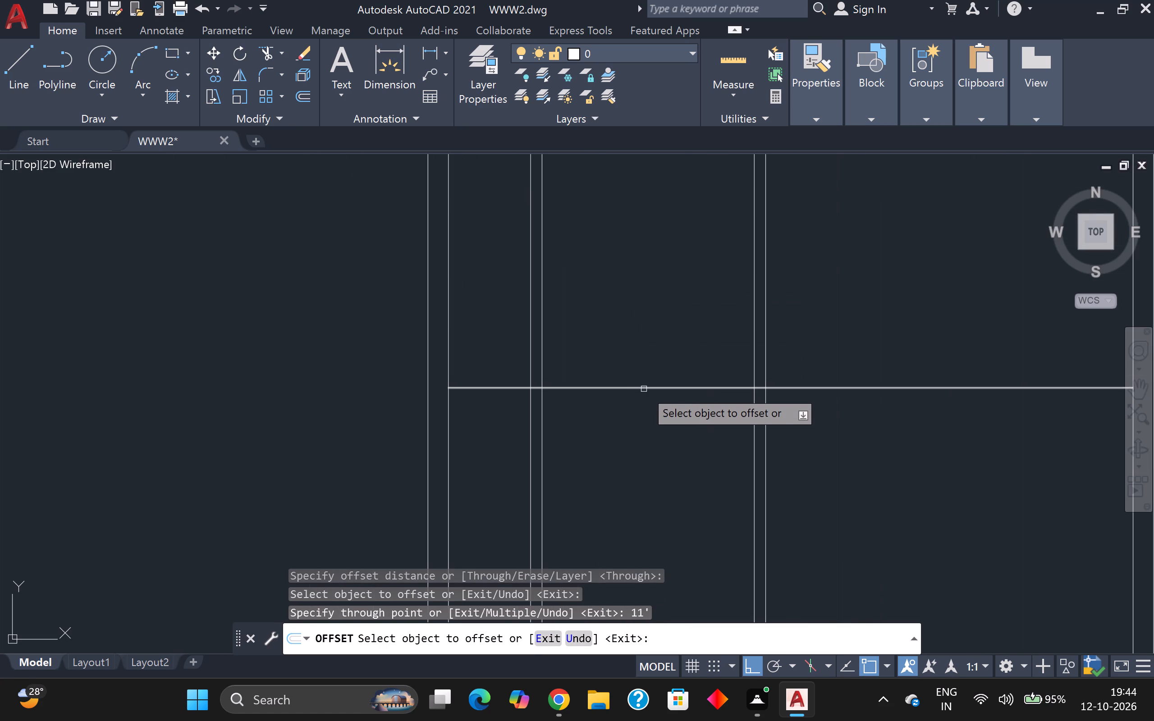
left_click(645, 388)
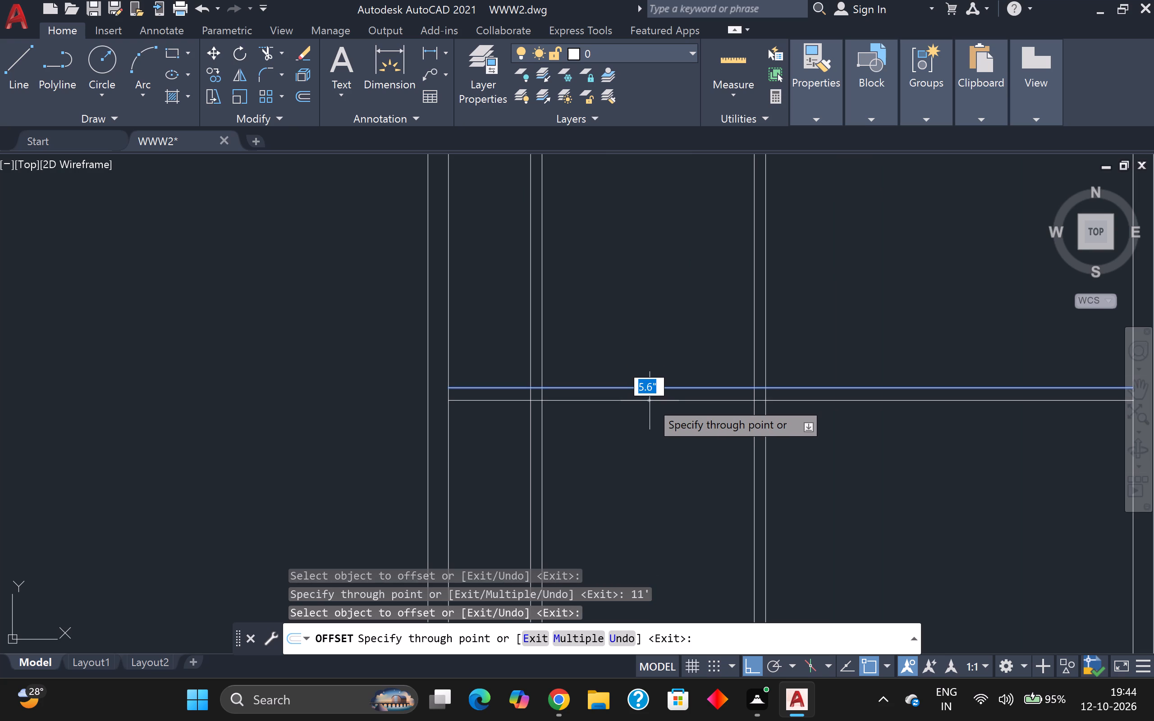
key("5")
key("Return")
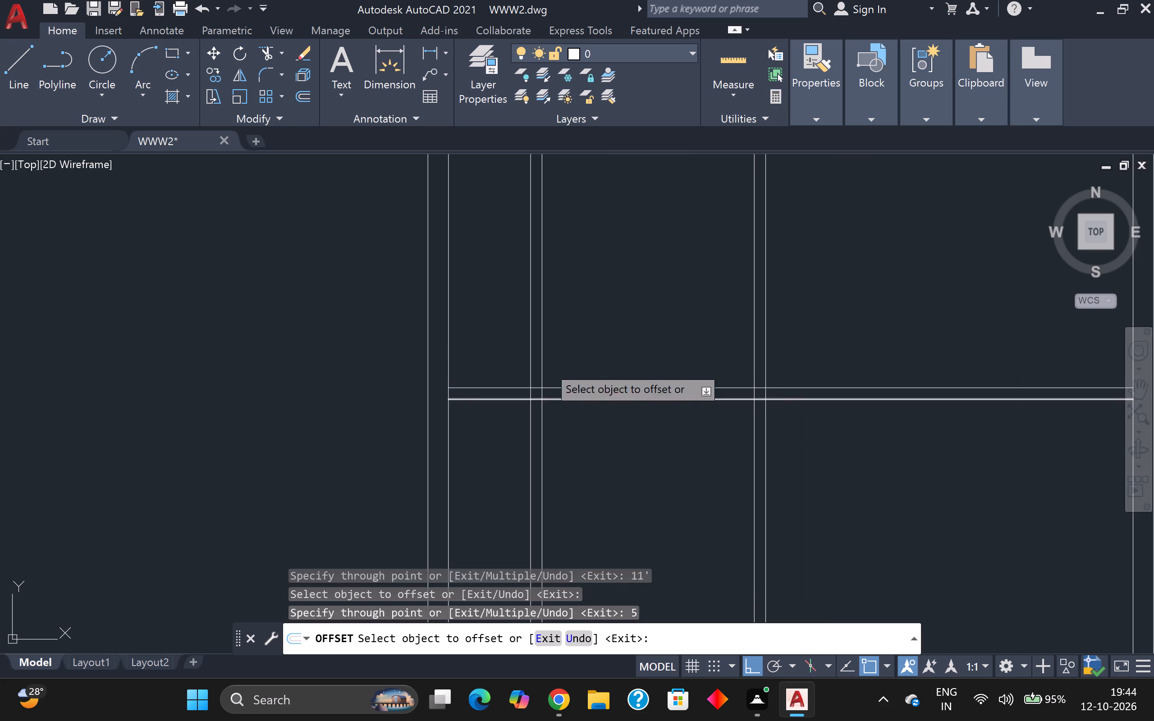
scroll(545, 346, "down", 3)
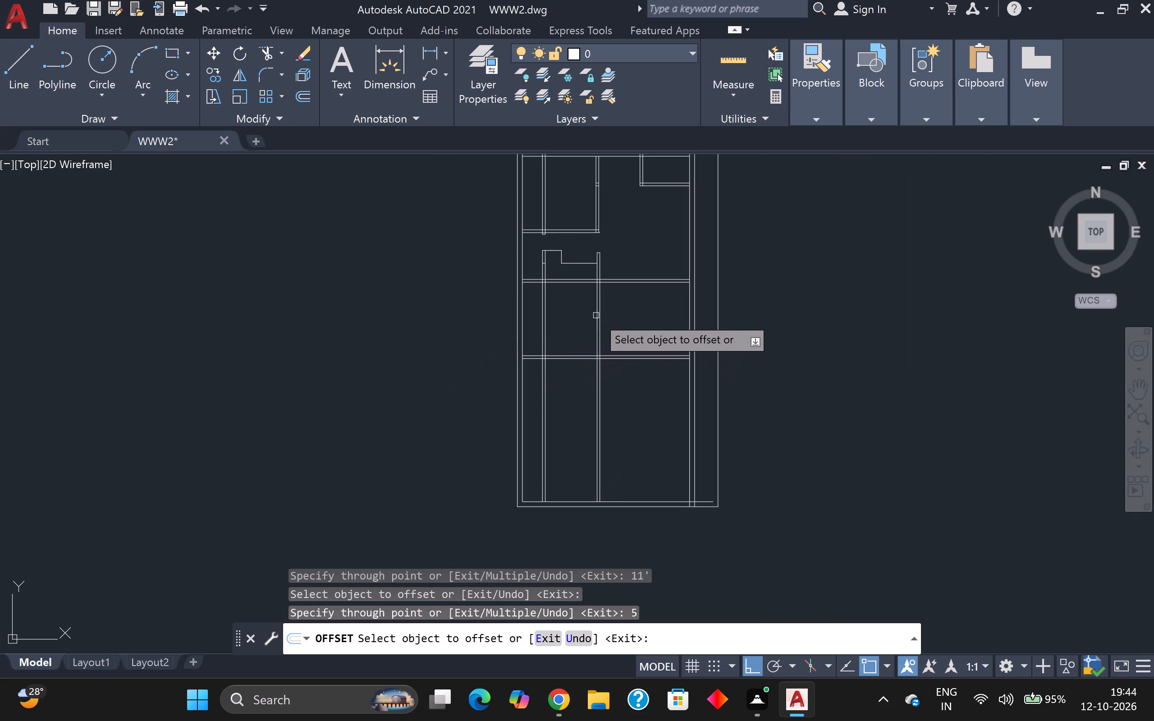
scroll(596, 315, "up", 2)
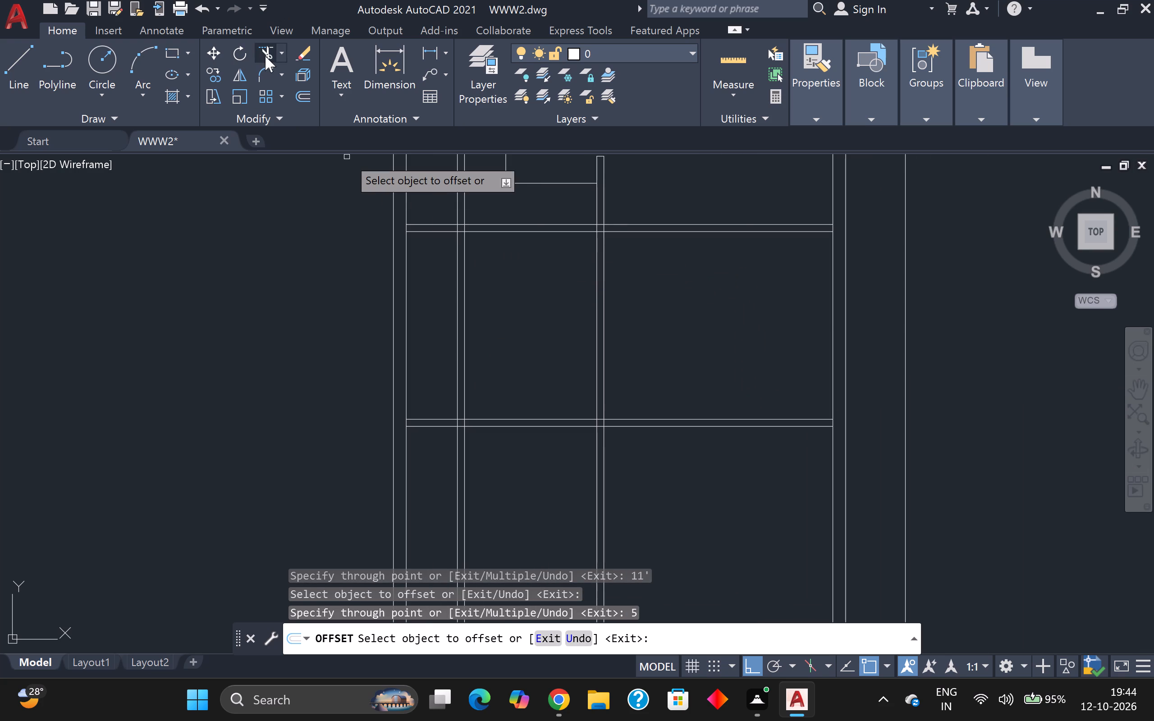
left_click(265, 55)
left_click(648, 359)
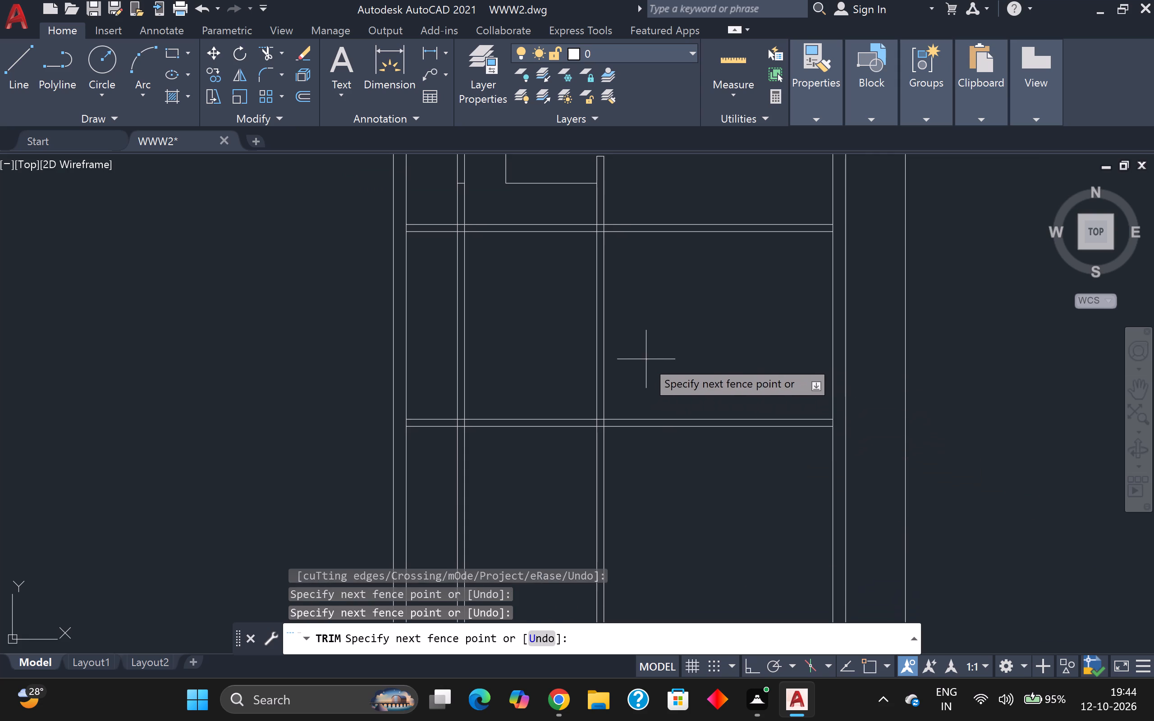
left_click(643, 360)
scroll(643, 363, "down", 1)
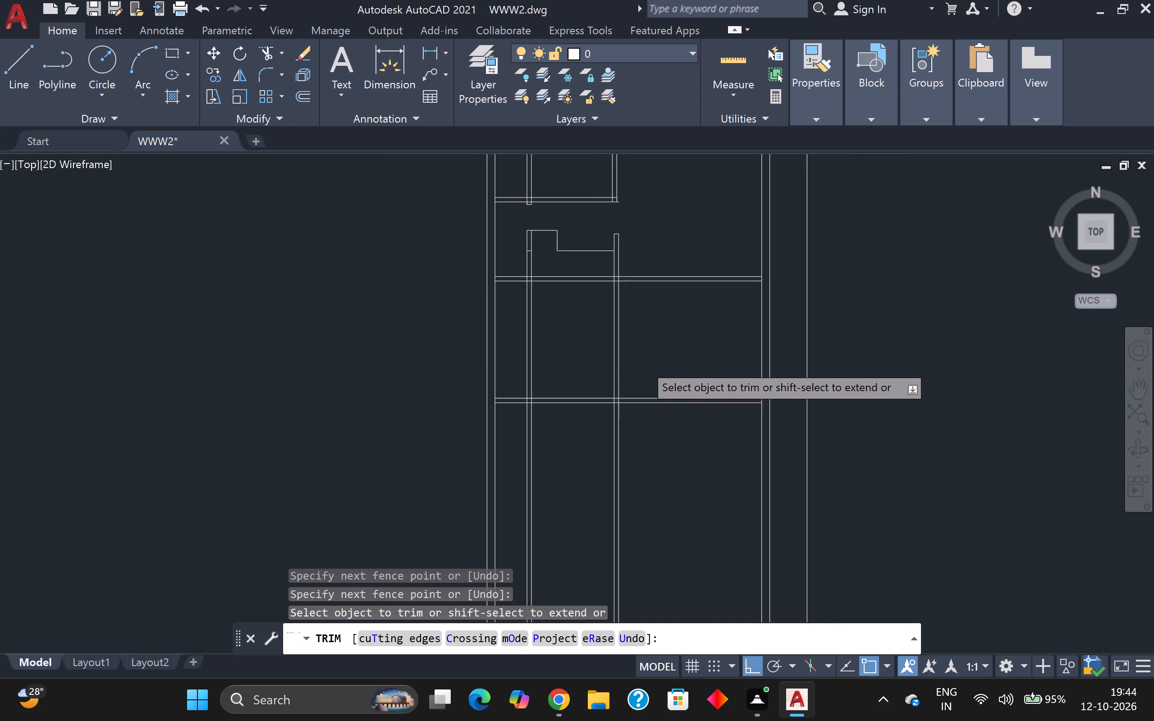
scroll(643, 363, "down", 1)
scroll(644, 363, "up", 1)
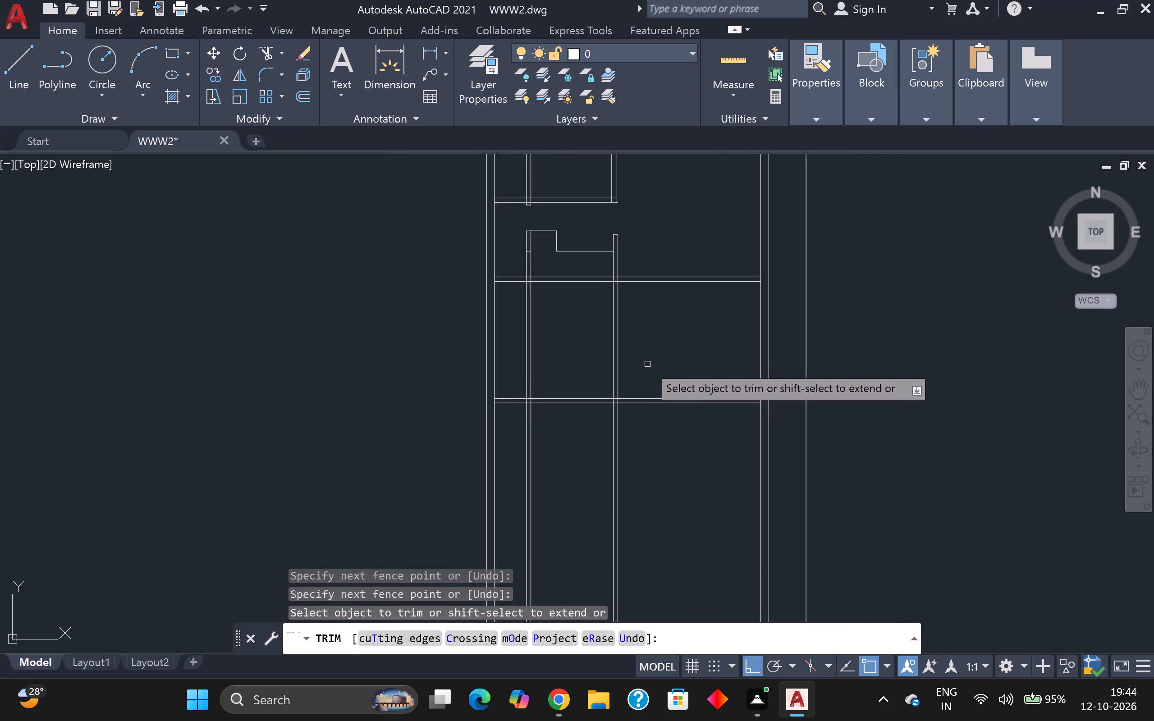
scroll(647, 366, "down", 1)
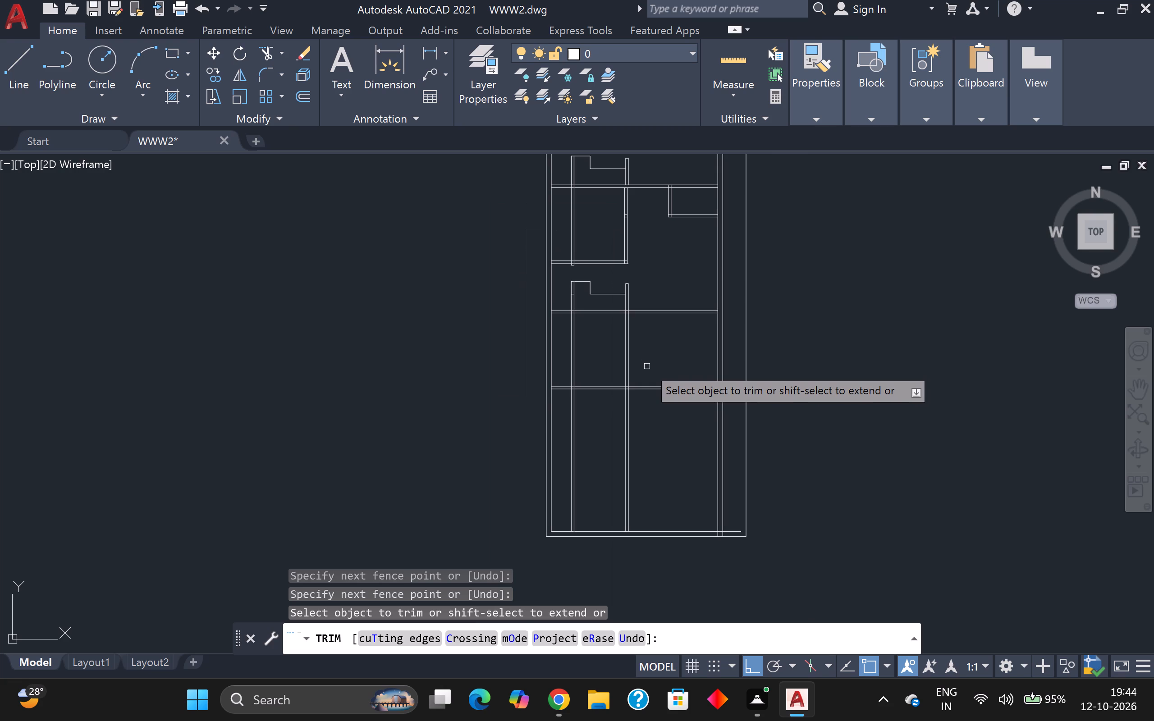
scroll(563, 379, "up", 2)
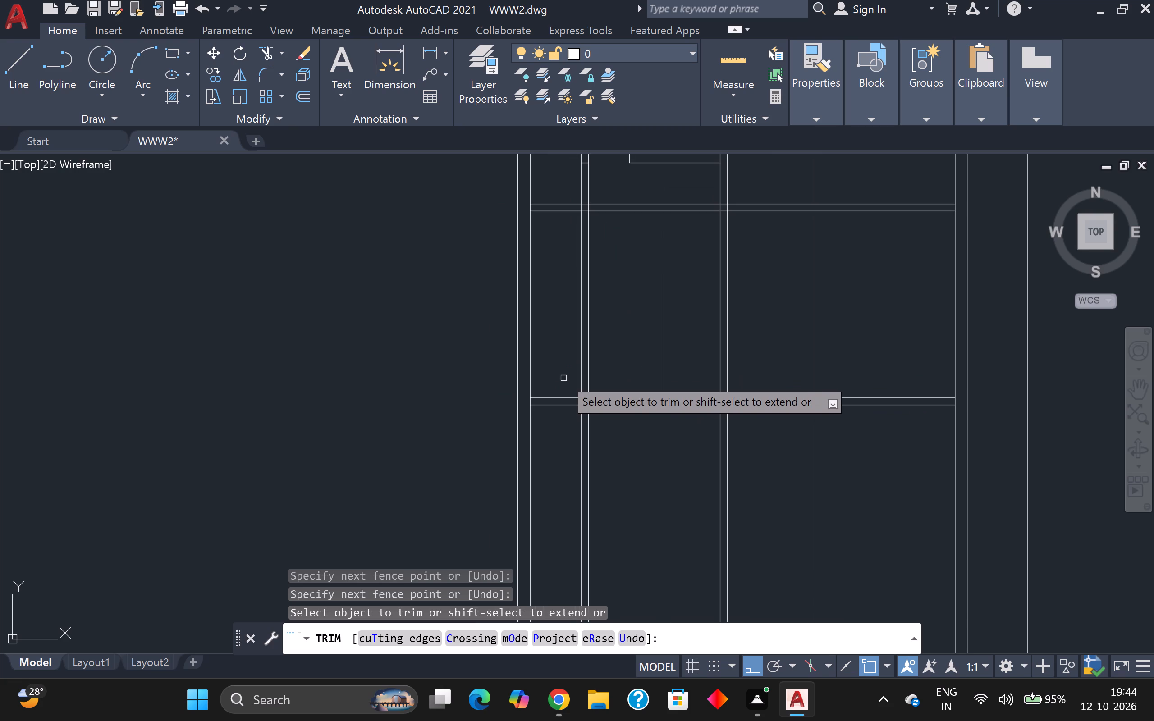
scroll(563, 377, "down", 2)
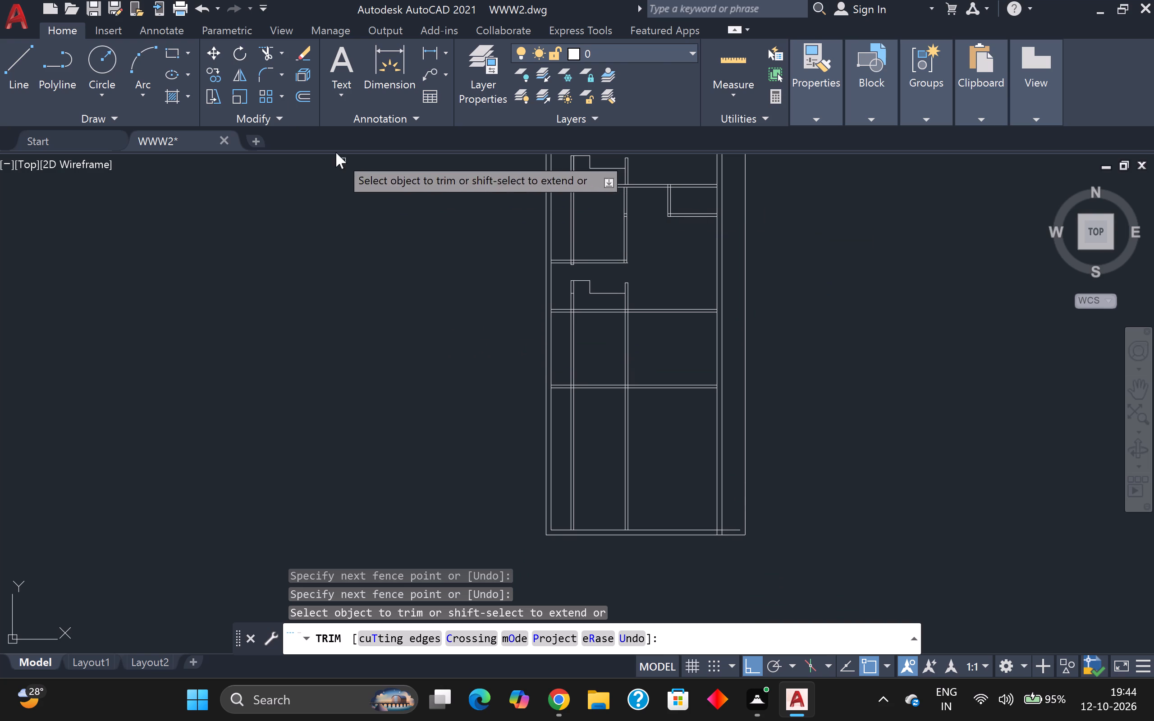
Trim the lines of both vertical partitions between the two lowest horizontal partitions.
left_click(261, 56)
left_click(602, 334)
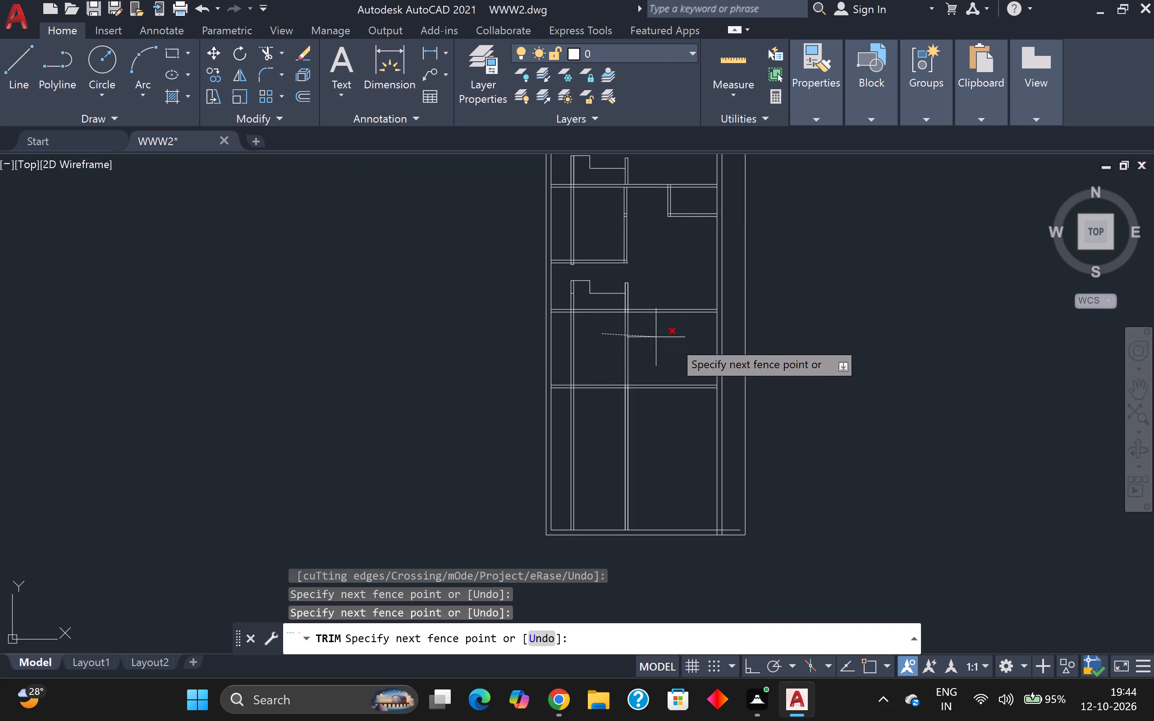
left_click(671, 344)
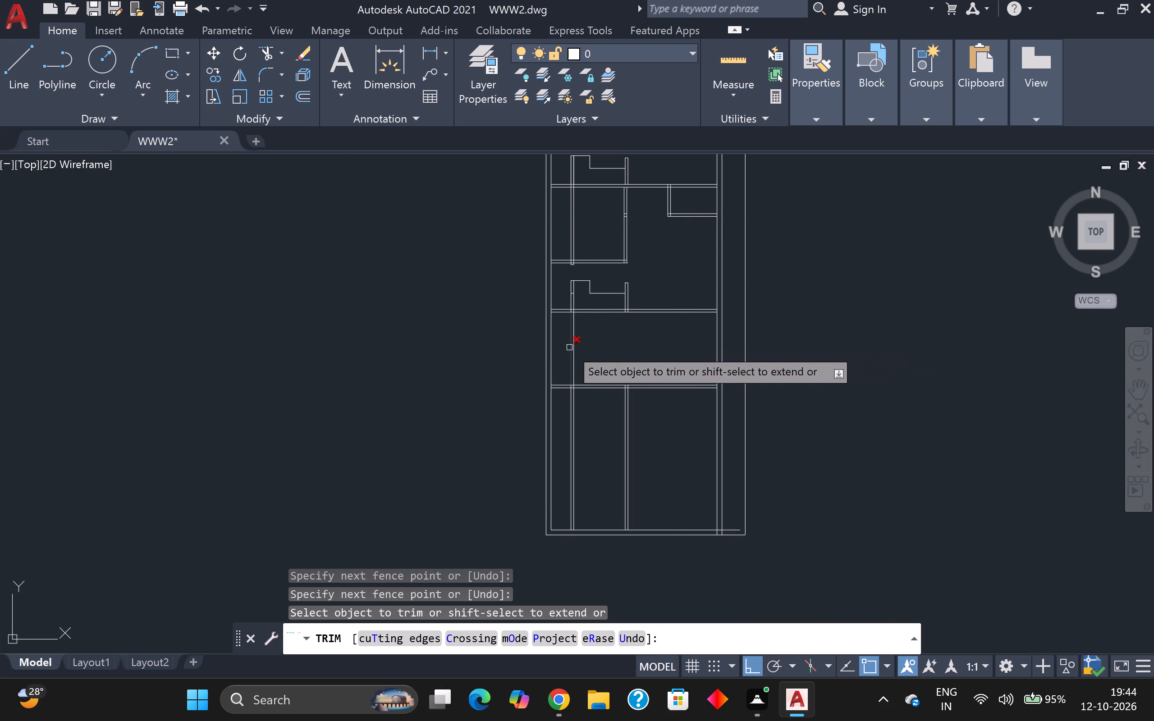
left_click(569, 347)
left_click(574, 348)
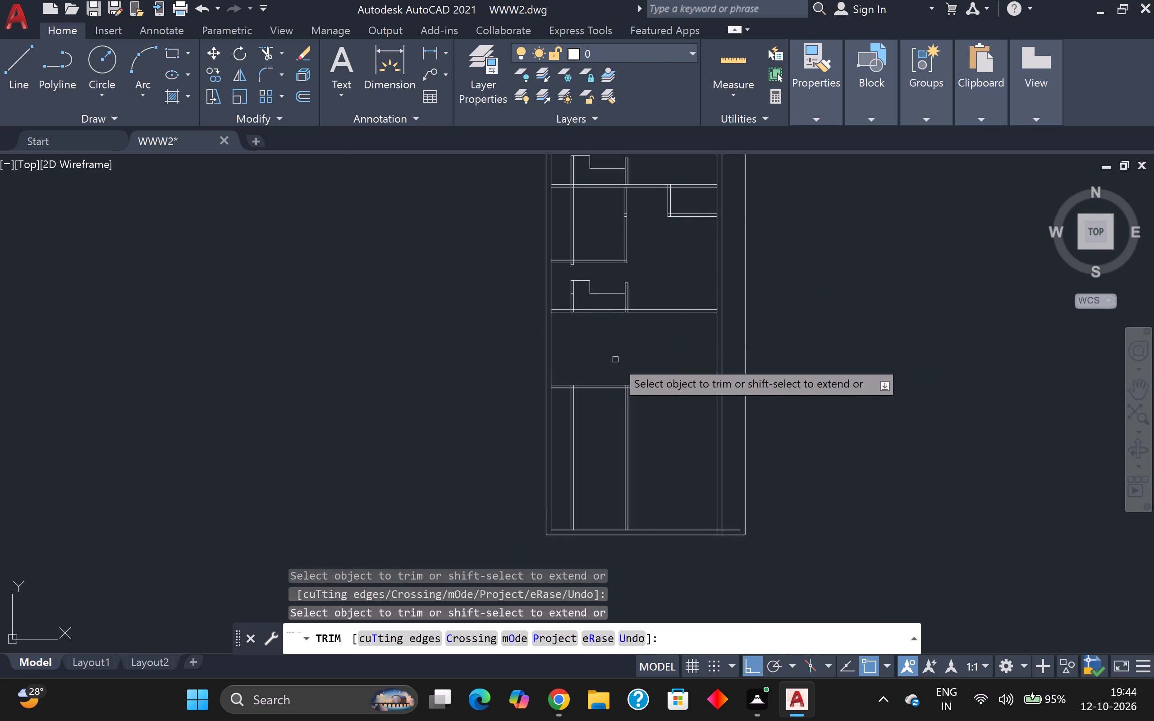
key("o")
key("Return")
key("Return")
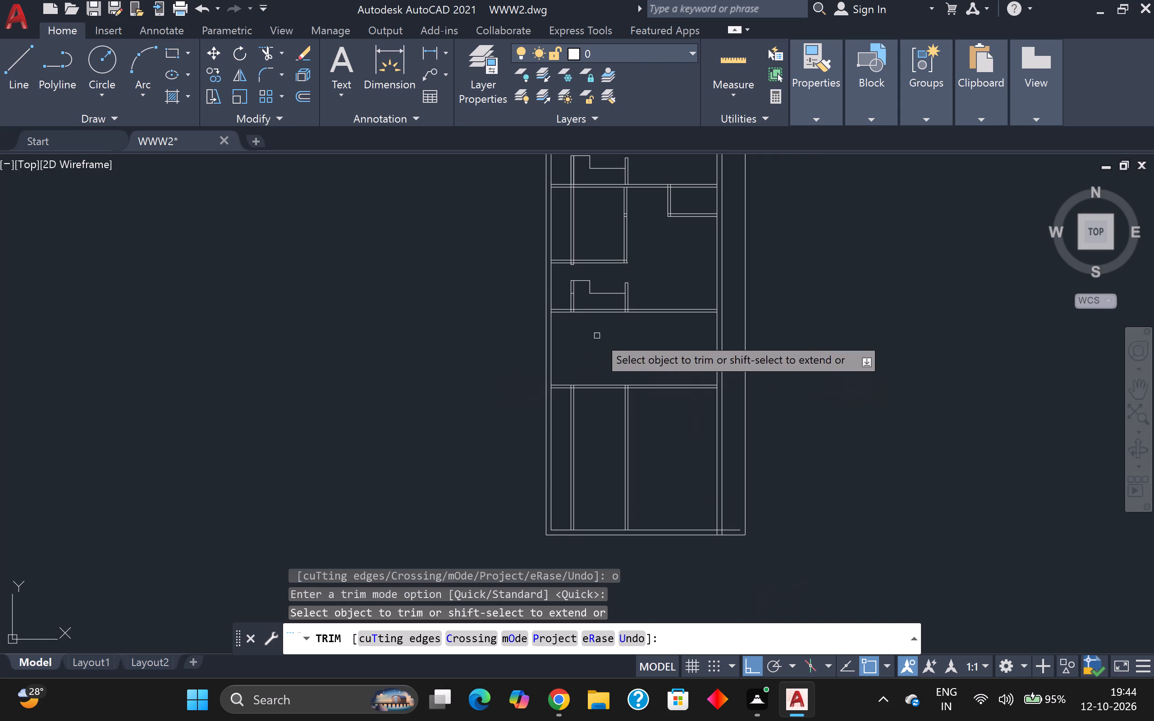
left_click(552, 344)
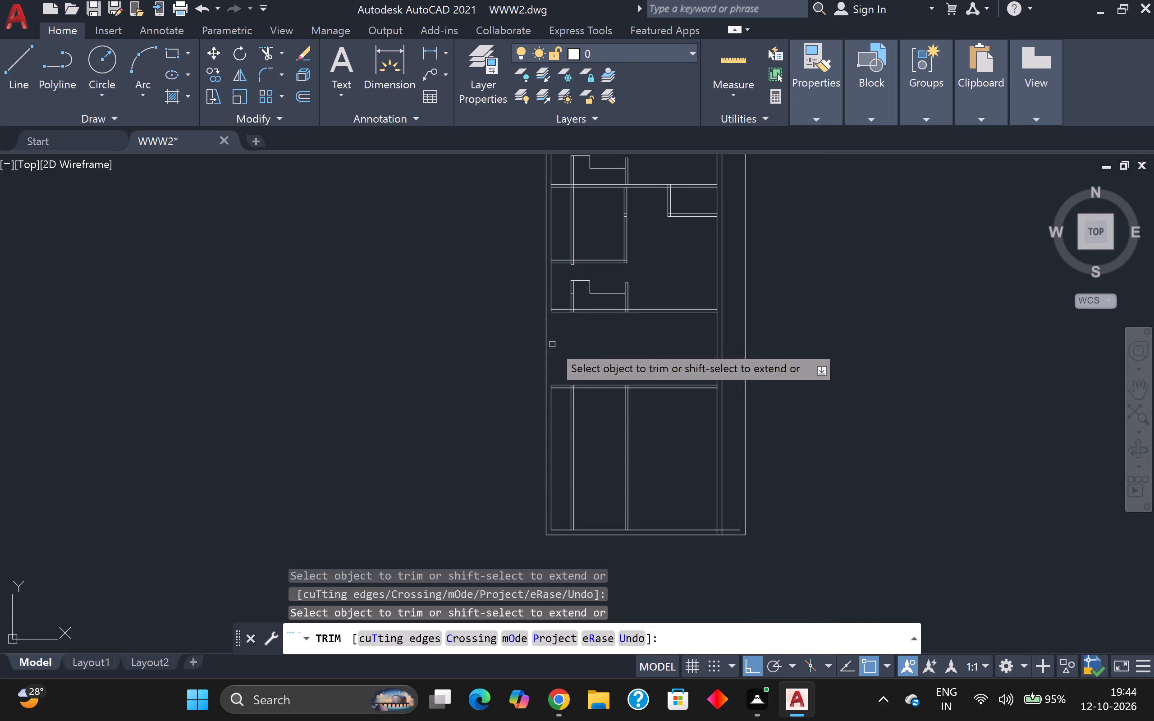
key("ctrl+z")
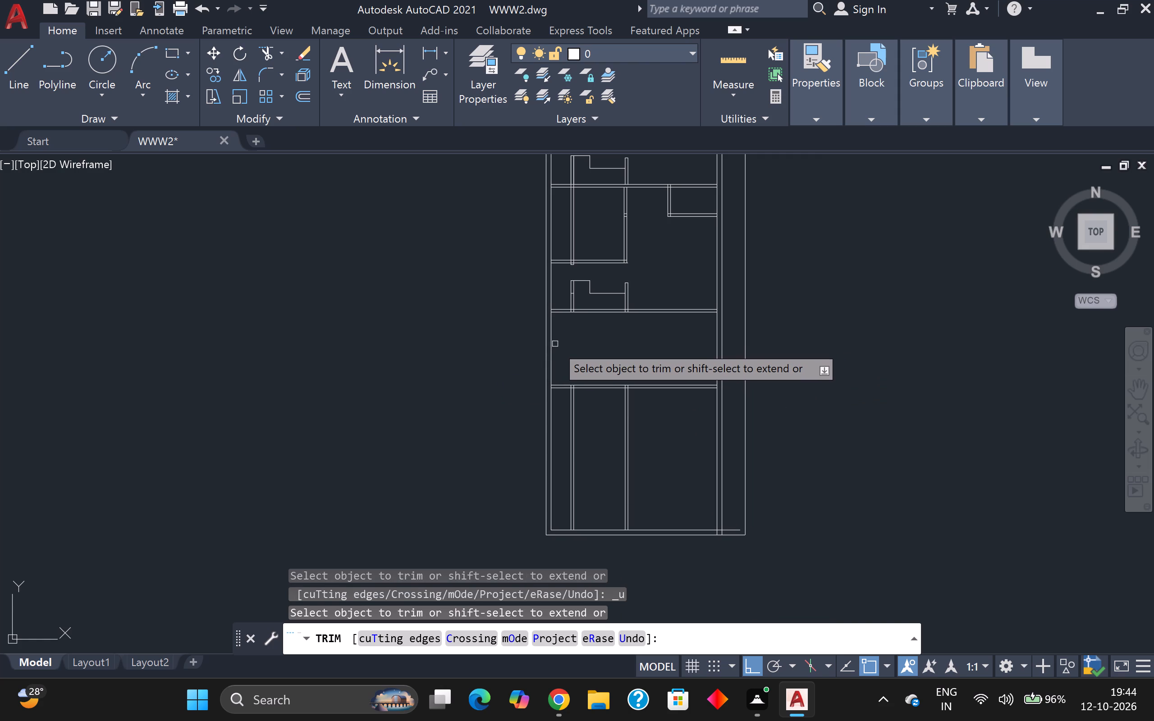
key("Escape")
Offset the inner line of the left outer wall 11' to the right.
key("o")
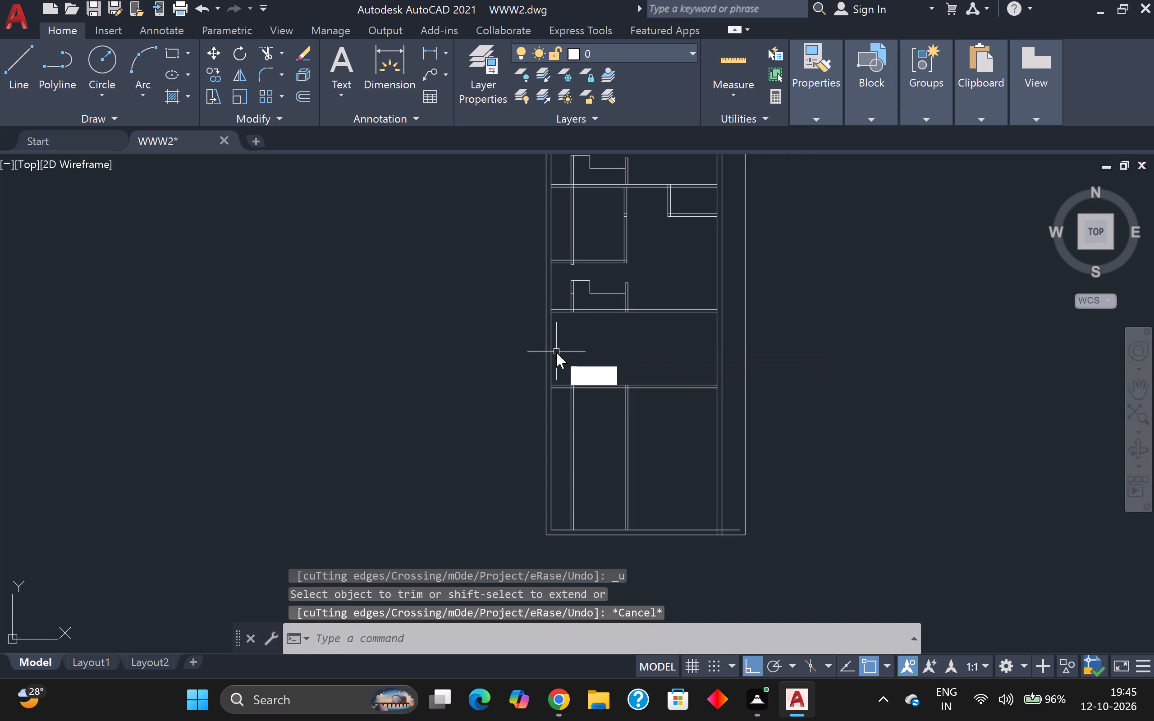
key("Return")
key("Return")
left_click(551, 344)
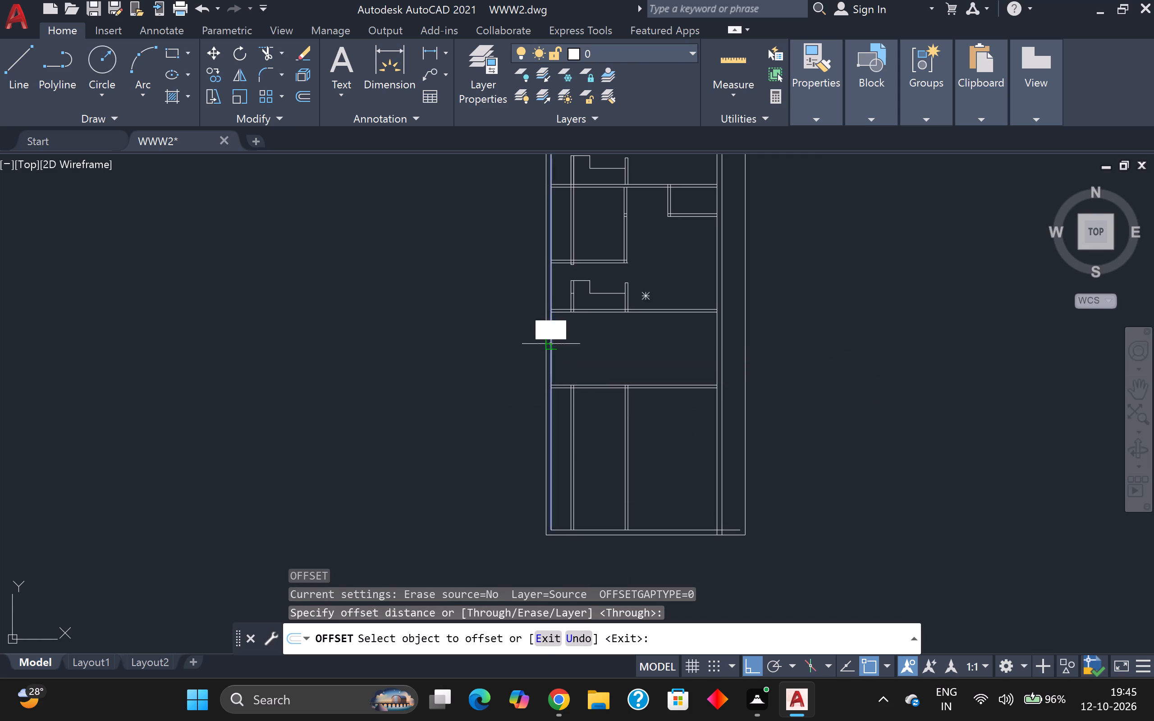
type("11")
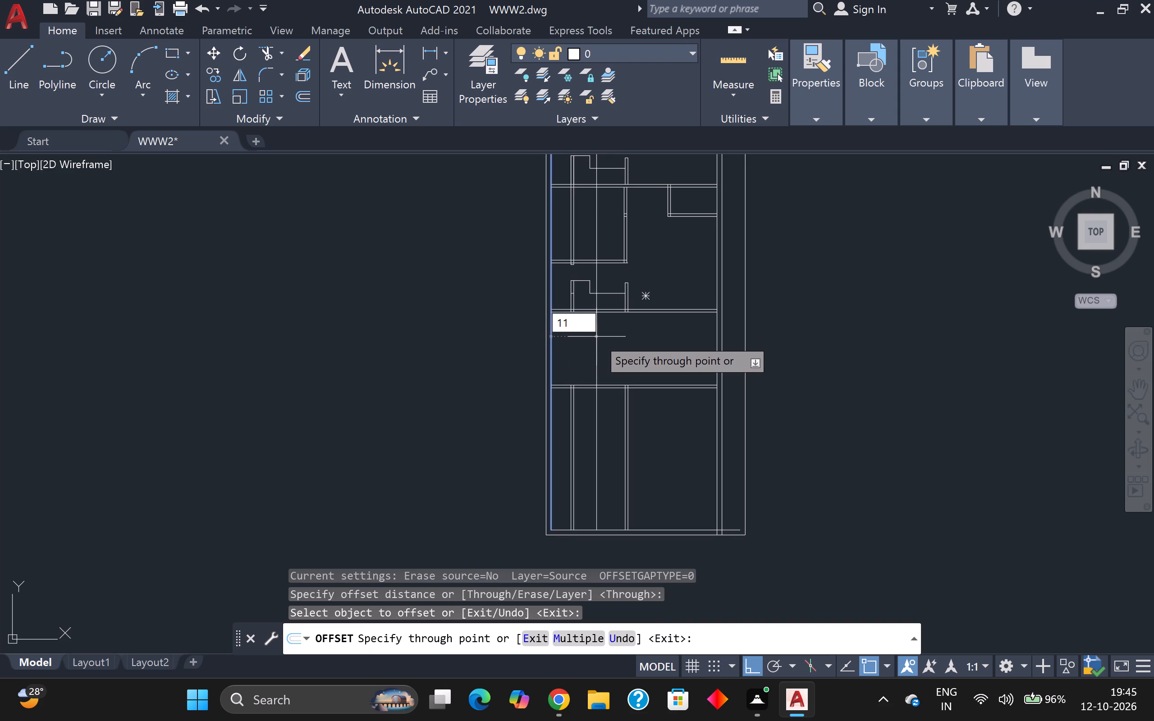
key("apostrophe")
key("Return")
Offset the new vertical line 5" to the right to form a partition.
scroll(596, 335, "up", 4)
left_click(622, 329)
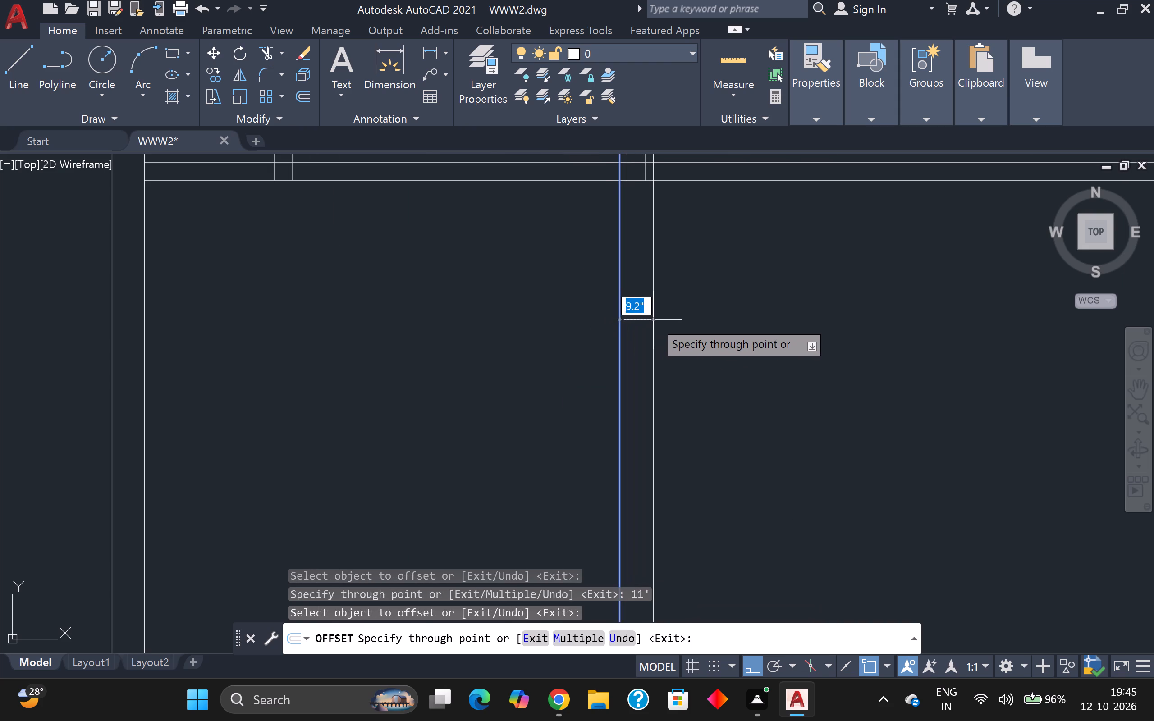
key("5")
key("Return")
scroll(640, 441, "down", 2)
scroll(638, 415, "up", 1)
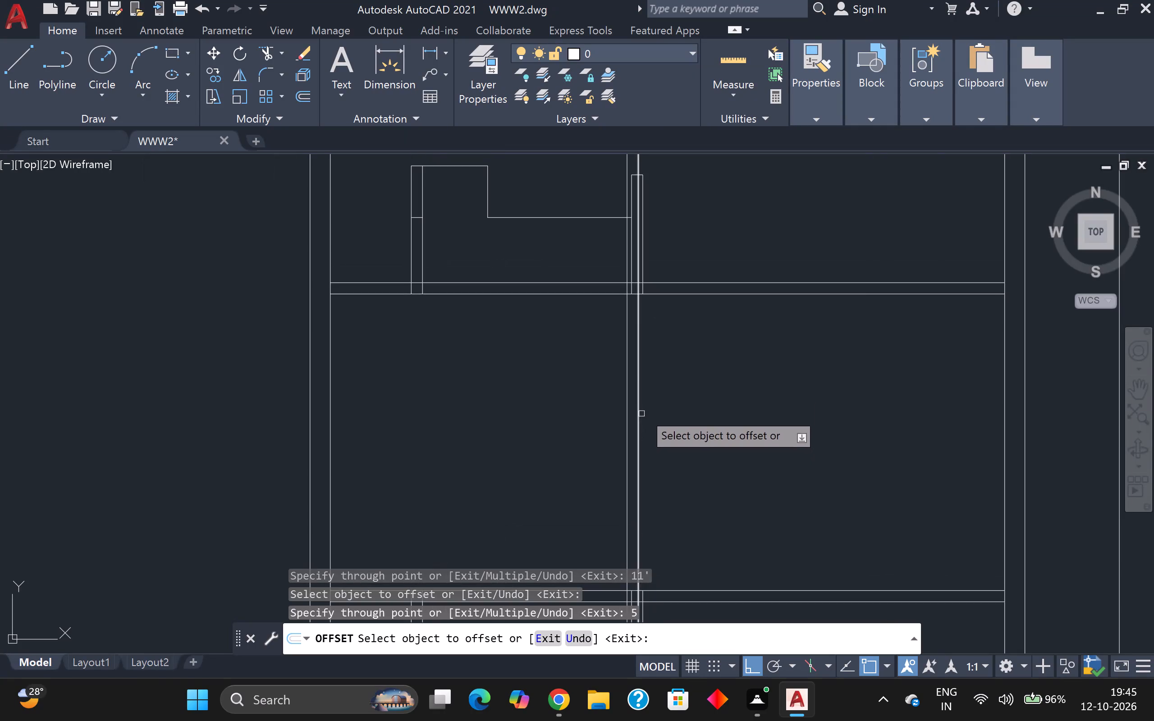
Trim the new vertical partition's lines inside the upper horizontal partition and the old partition's lines inside and above it.
scroll(627, 341, "up", 3)
middle_click_drag(622, 319, 490, 535)
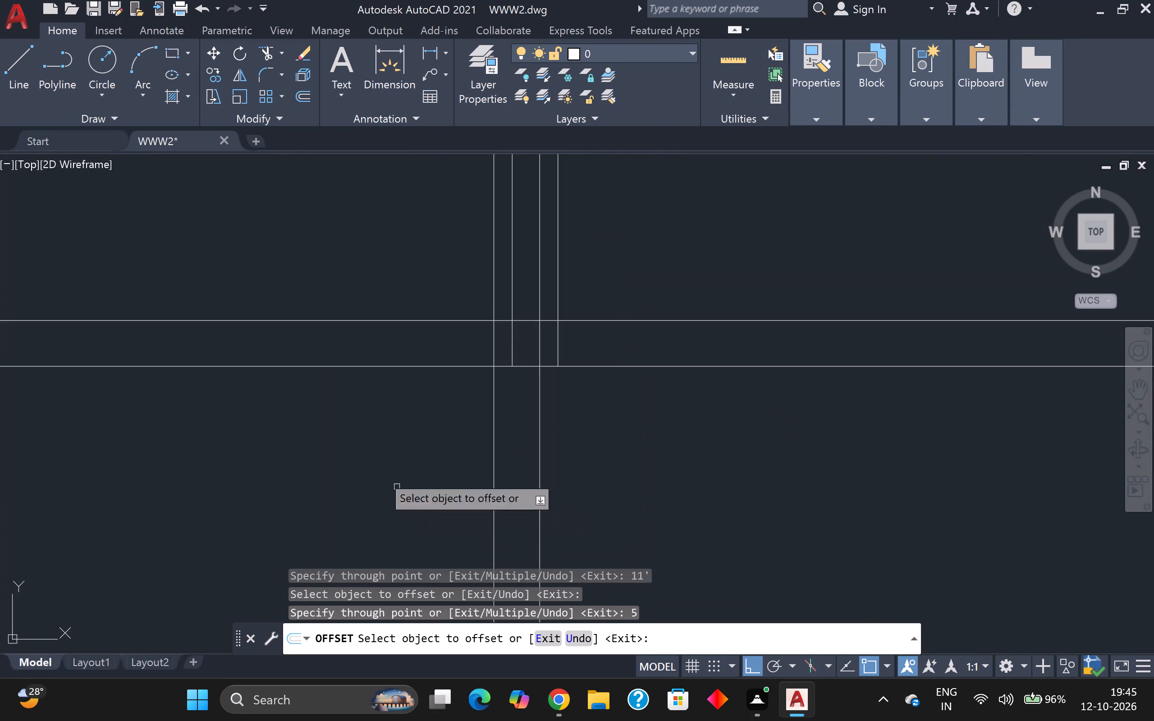
left_click(260, 51)
scroll(513, 340, "up", 1)
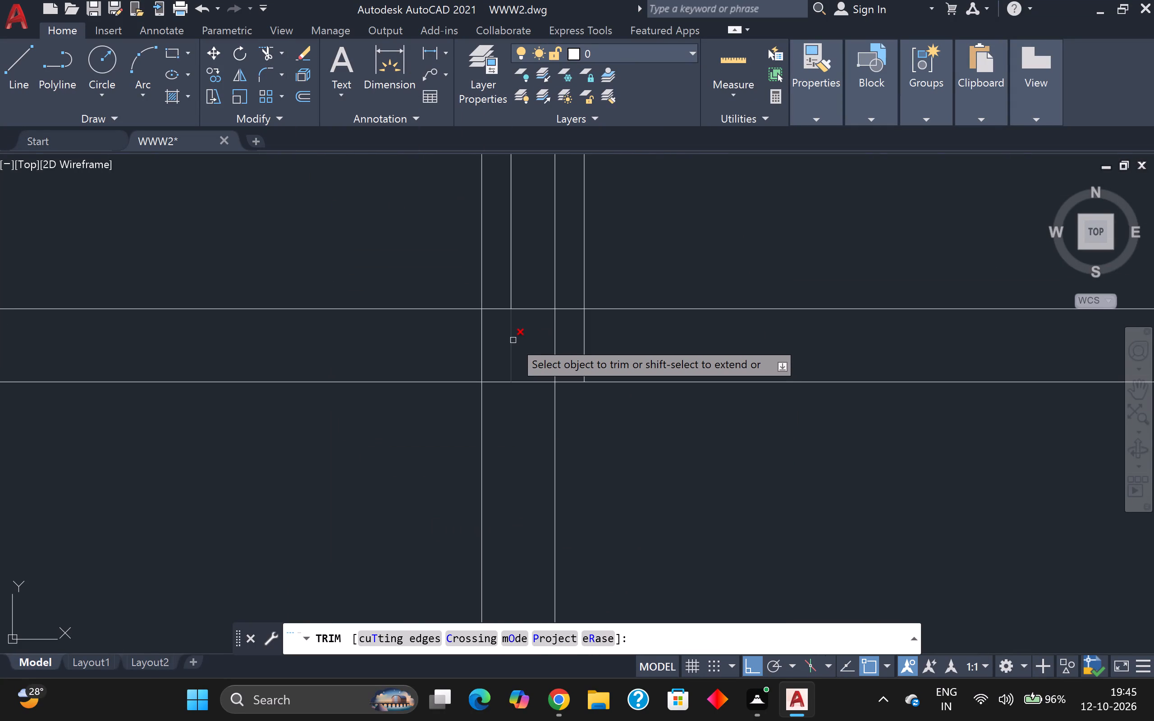
left_click(512, 341)
left_click(481, 346)
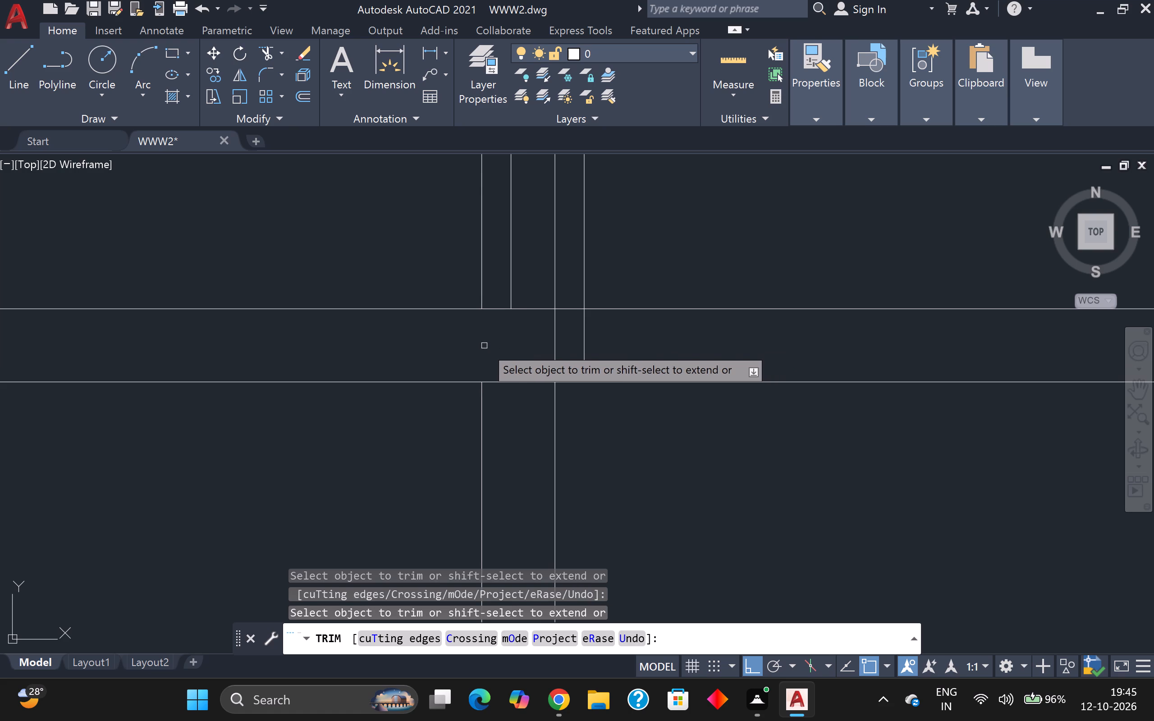
scroll(546, 339, "down", 2)
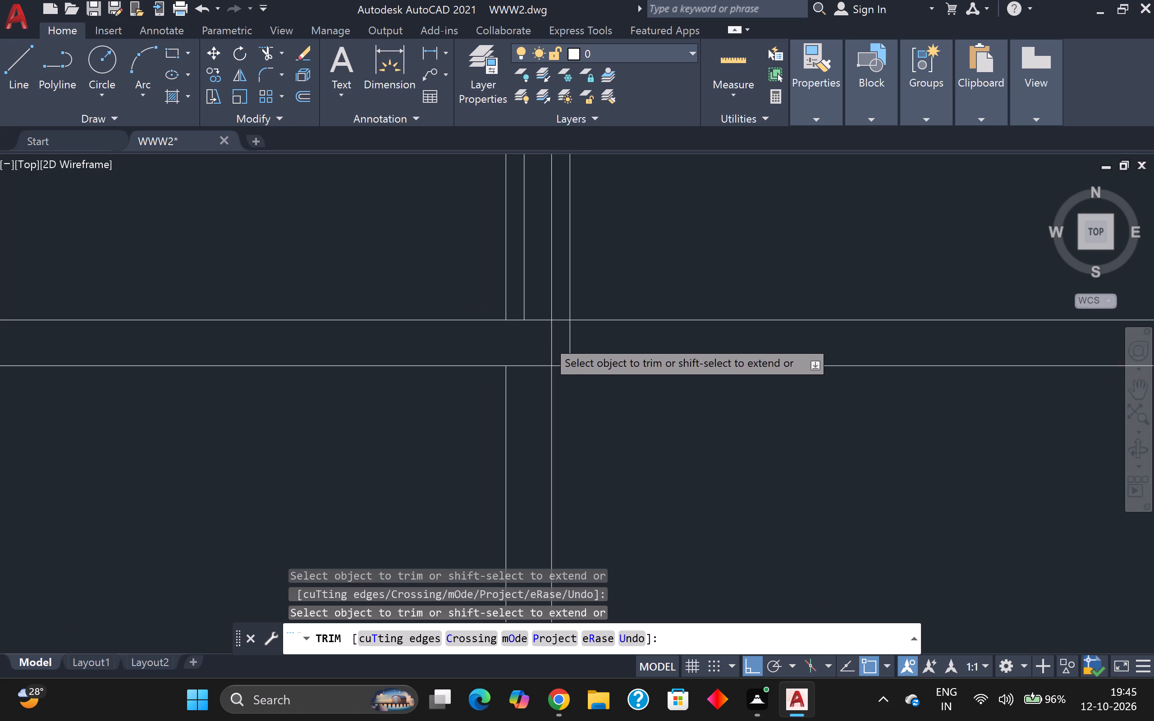
scroll(546, 339, "down", 2)
scroll(546, 339, "up", 2)
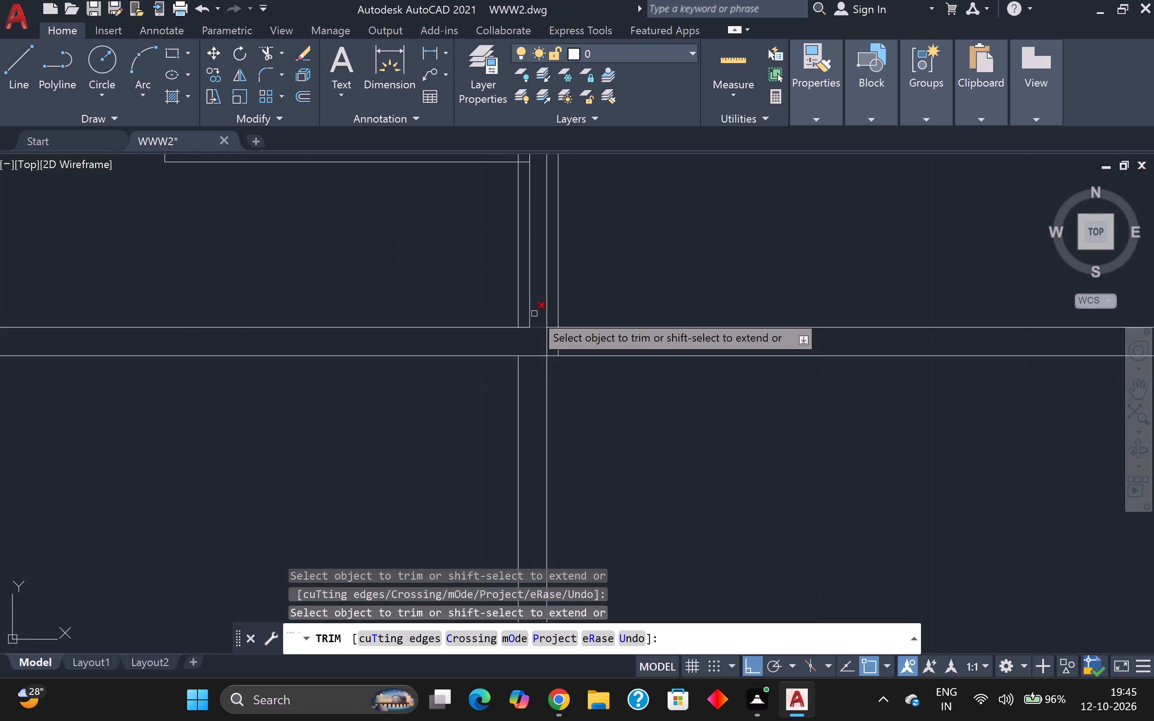
scroll(531, 301, "down", 1)
left_click(531, 301)
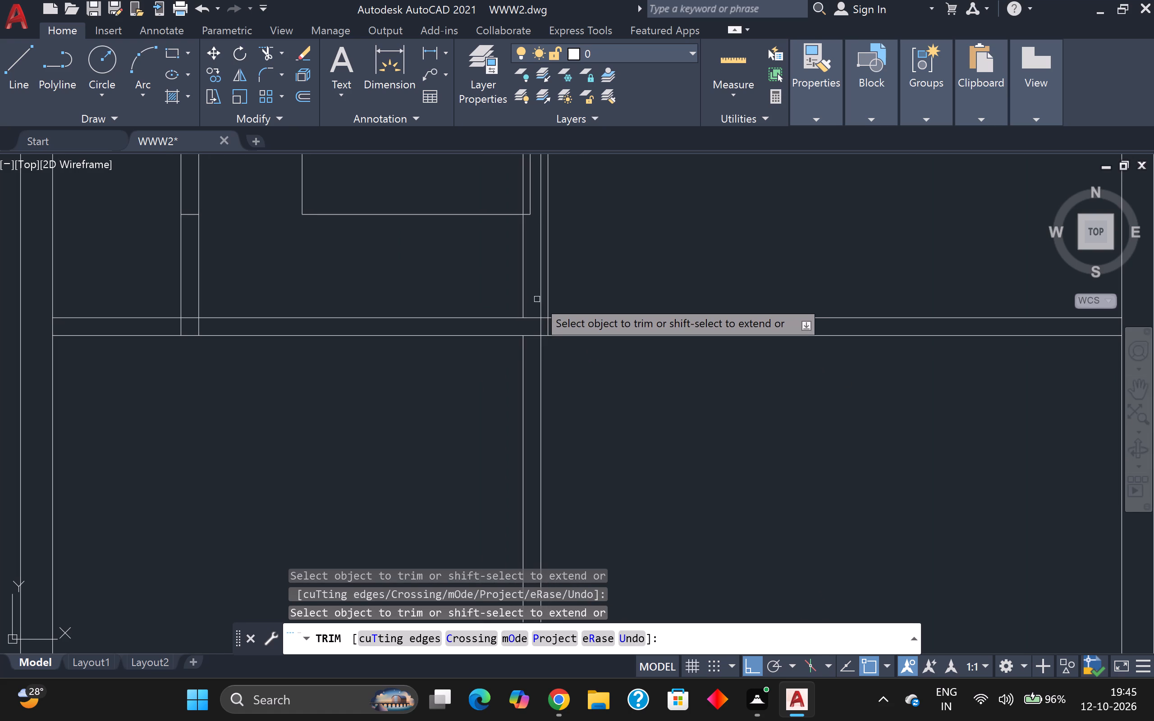
left_click(548, 299)
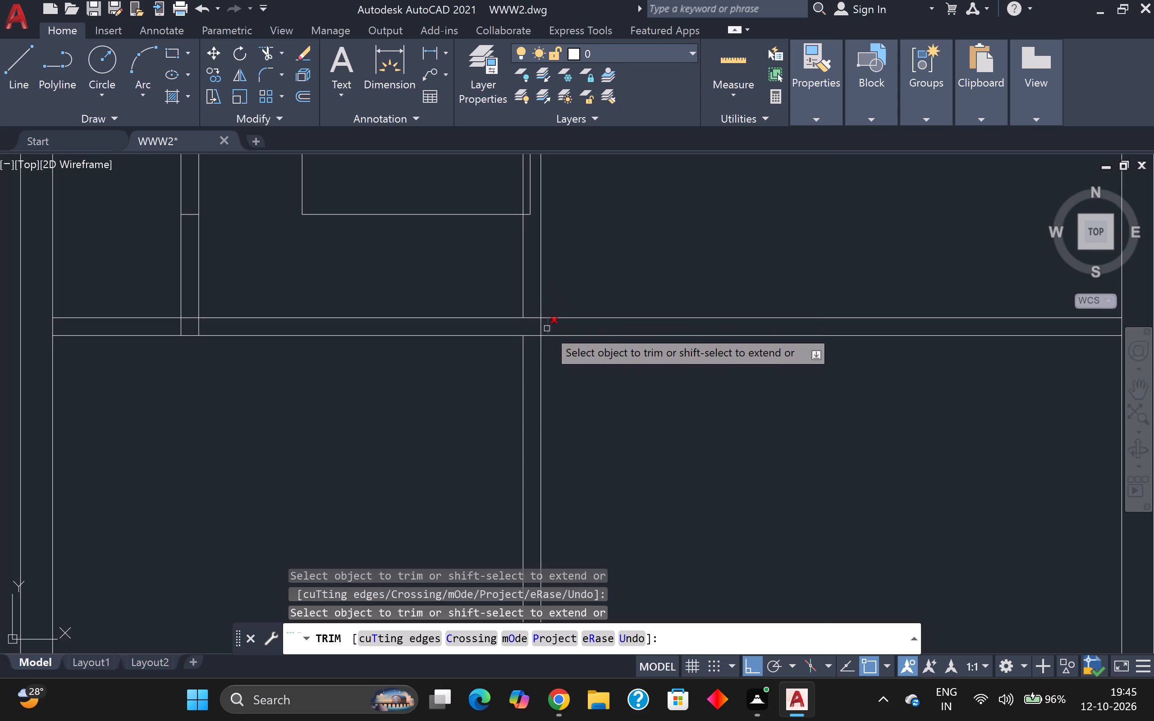
left_click(547, 331)
scroll(522, 334, "up", 1)
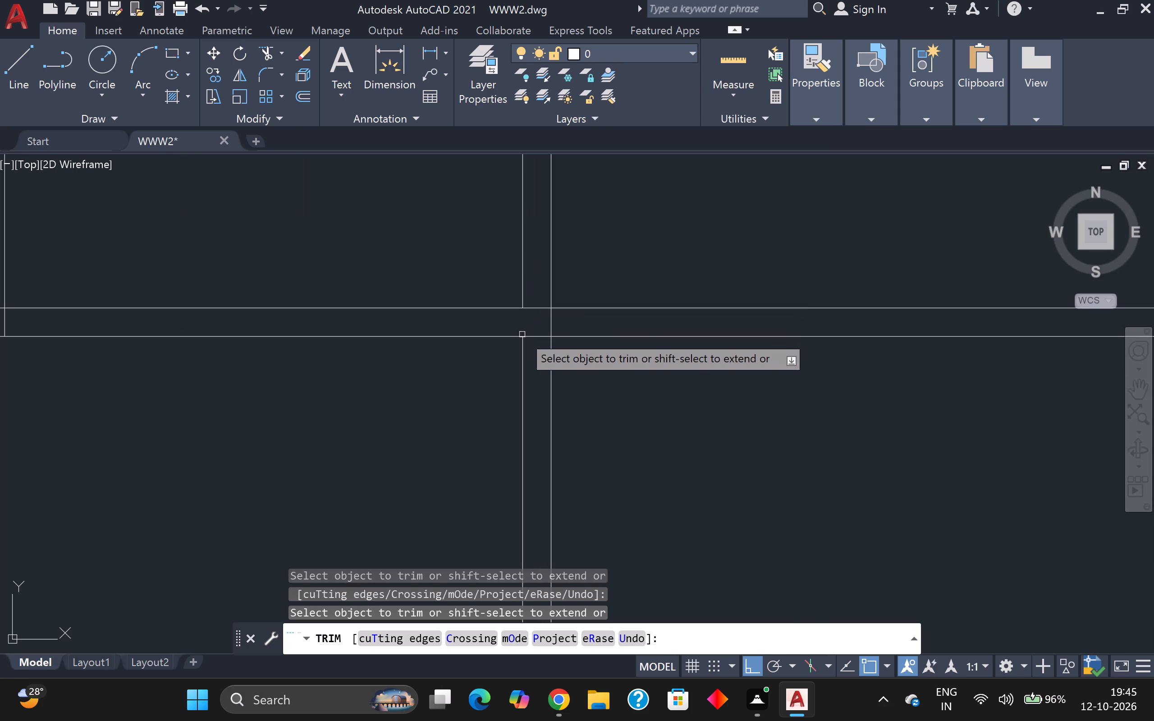
left_click(552, 322)
scroll(552, 323, "down", 3)
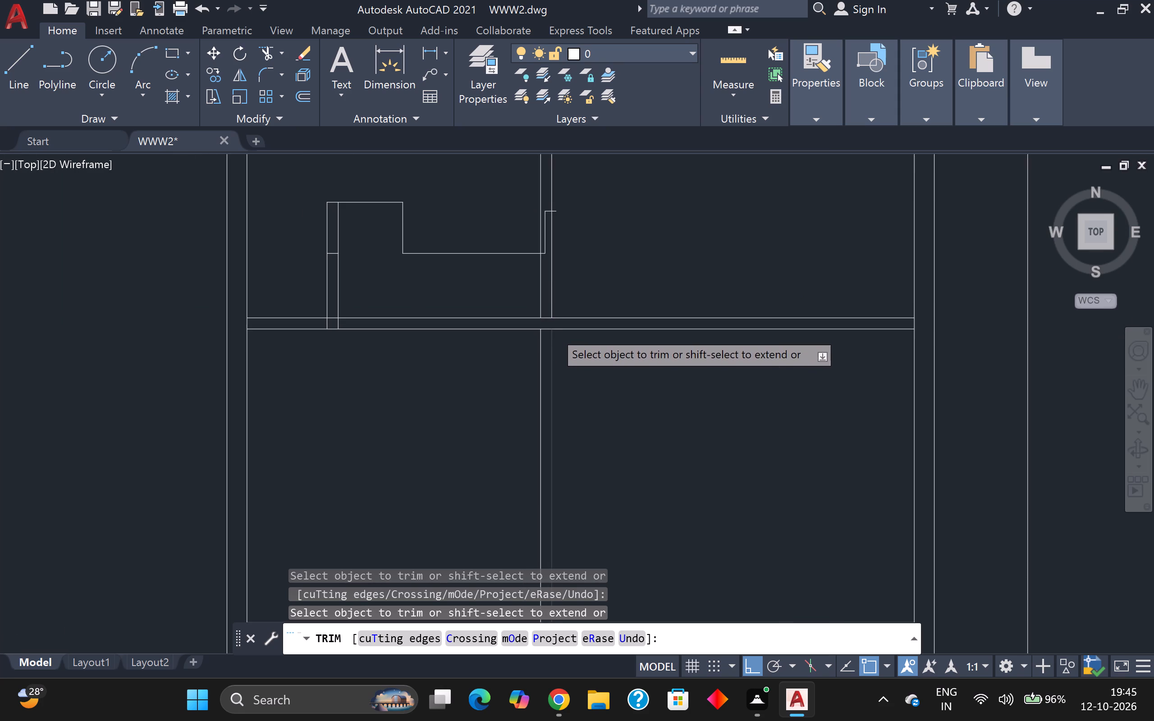
scroll(565, 376, "down", 1)
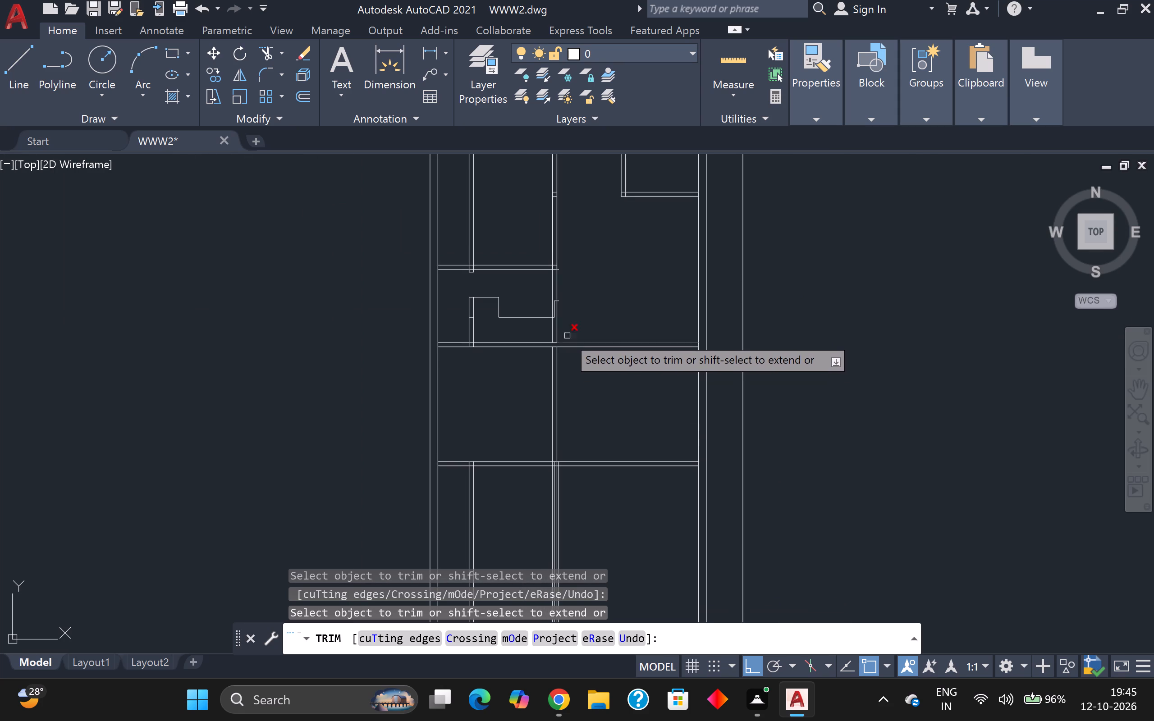
Trim the stepped outline's horizontal overhang inside the new vertical partition and the short leftover line crossing the partition above it.
scroll(561, 330, "up", 4)
scroll(554, 275, "up", 1)
left_click(554, 273)
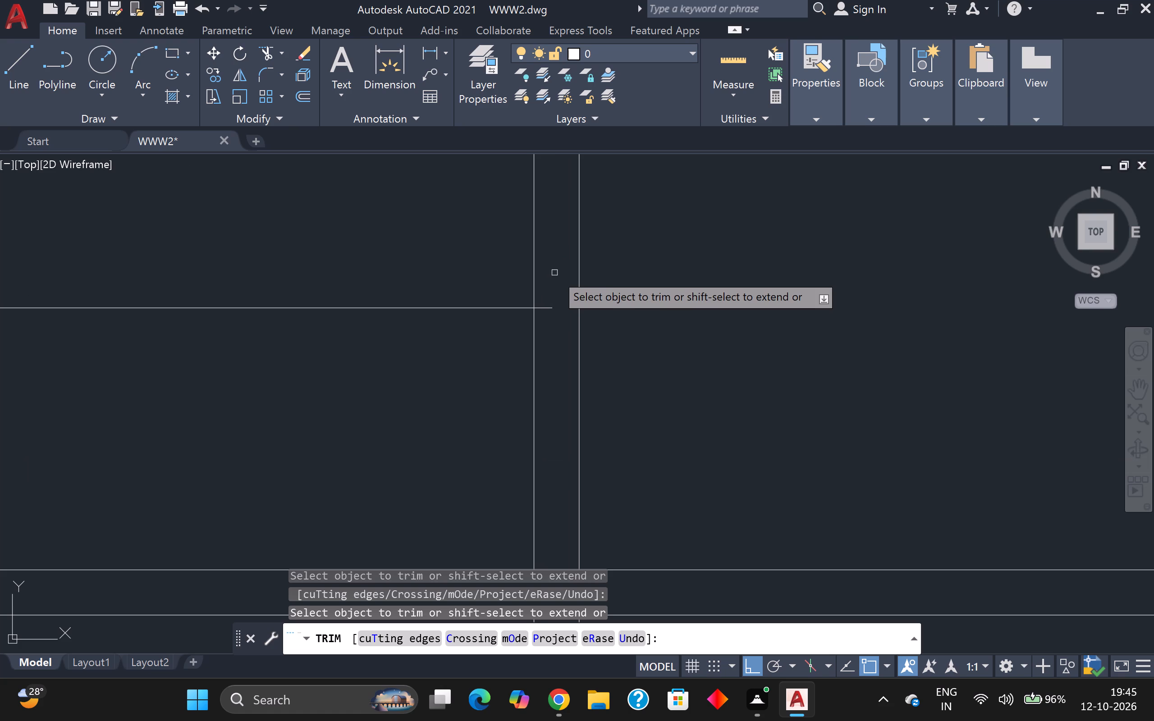
left_click(546, 310)
scroll(546, 310, "down", 2)
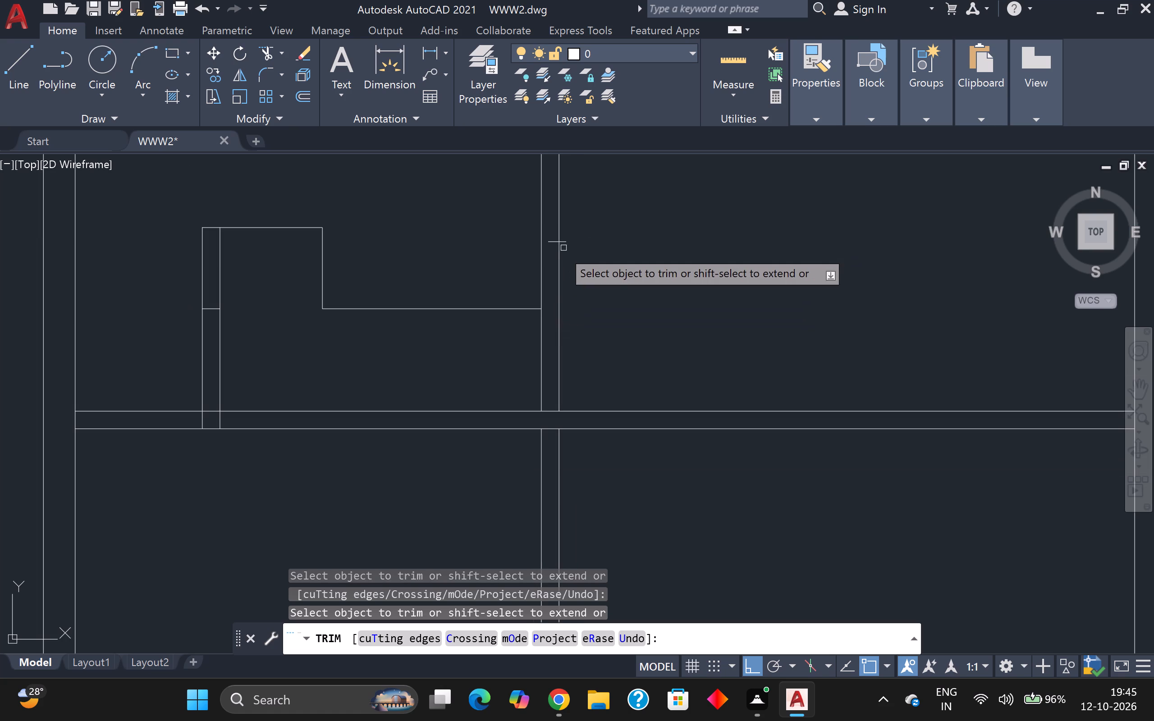
scroll(559, 250, "up", 3)
left_click(575, 215)
left_click(539, 217)
scroll(539, 217, "down", 2)
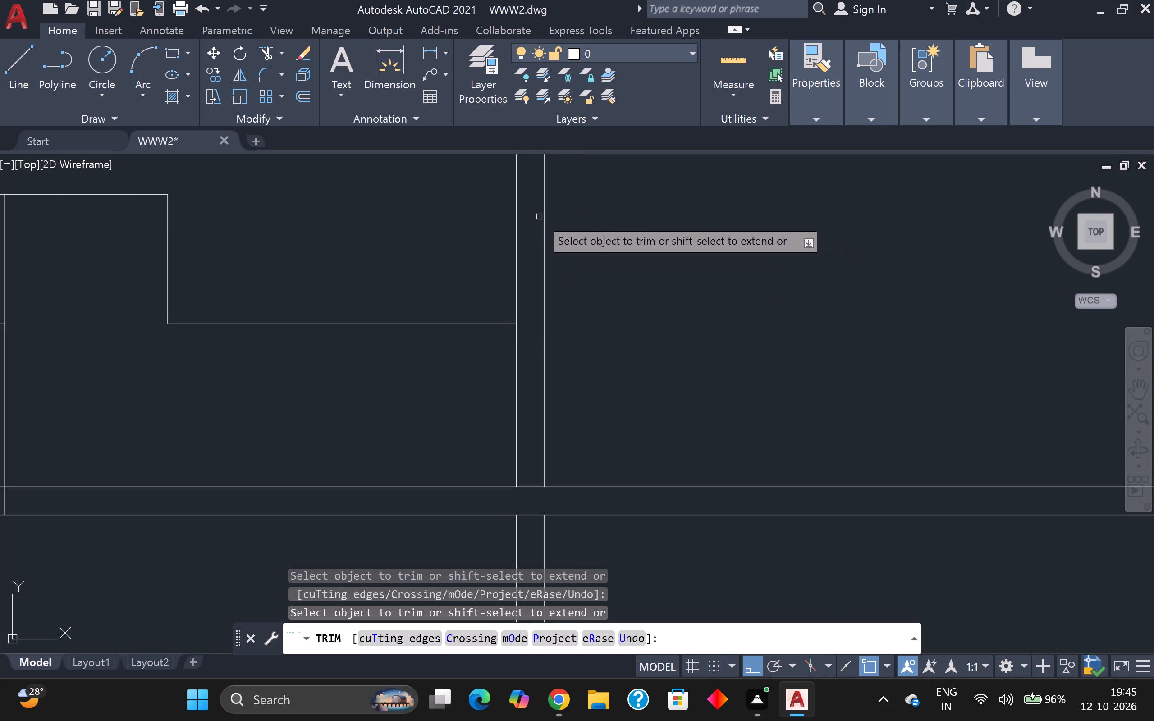
scroll(549, 224, "down", 4)
scroll(577, 250, "down", 1)
scroll(558, 303, "up", 2)
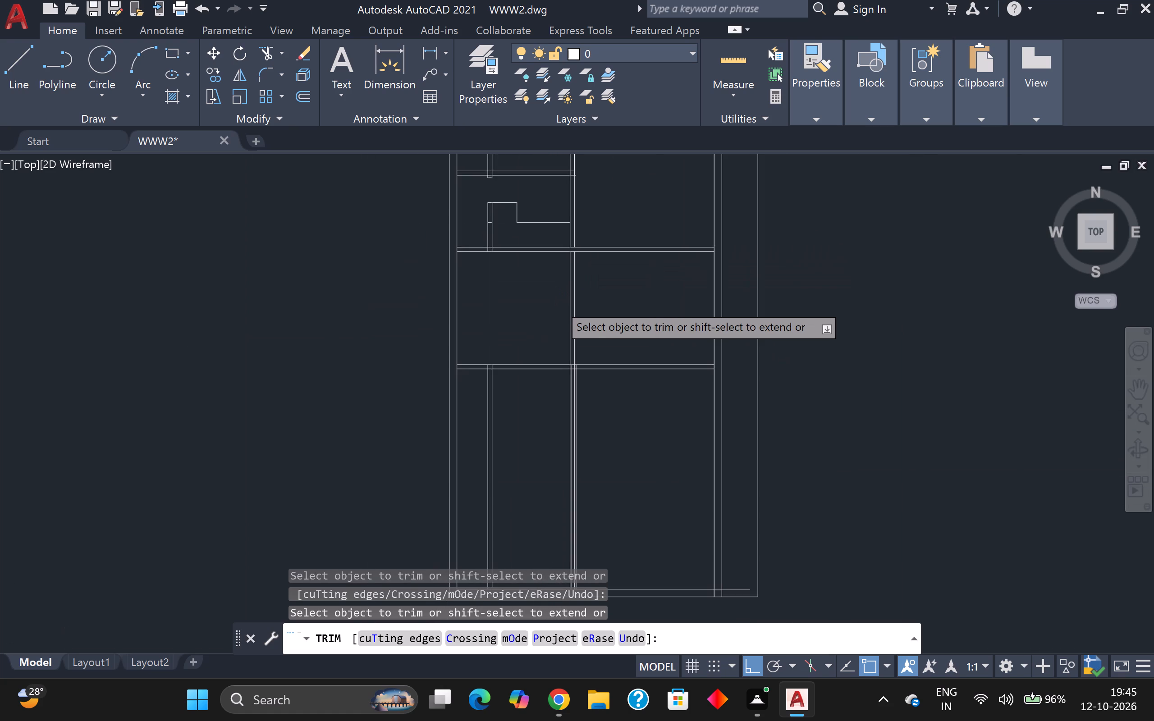
scroll(547, 298, "down", 2)
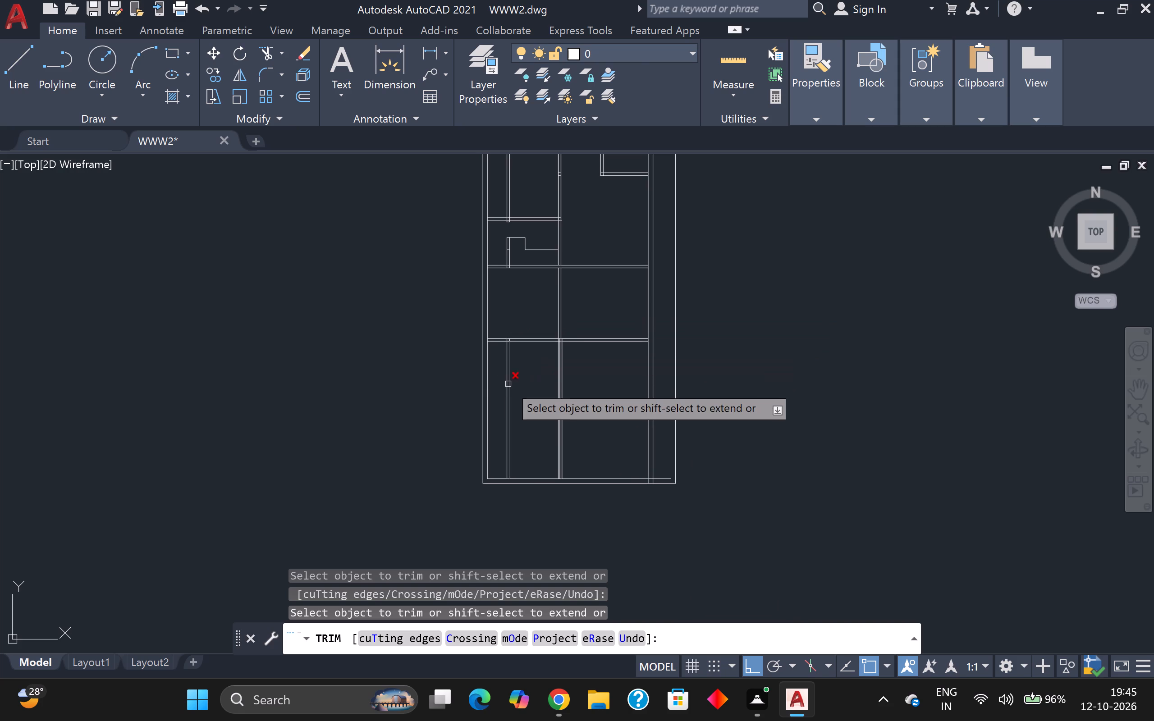
key("Escape")
Offset the lower line of the lowest horizontal partition 7' downward.
key("o")
key("Return")
key("Return")
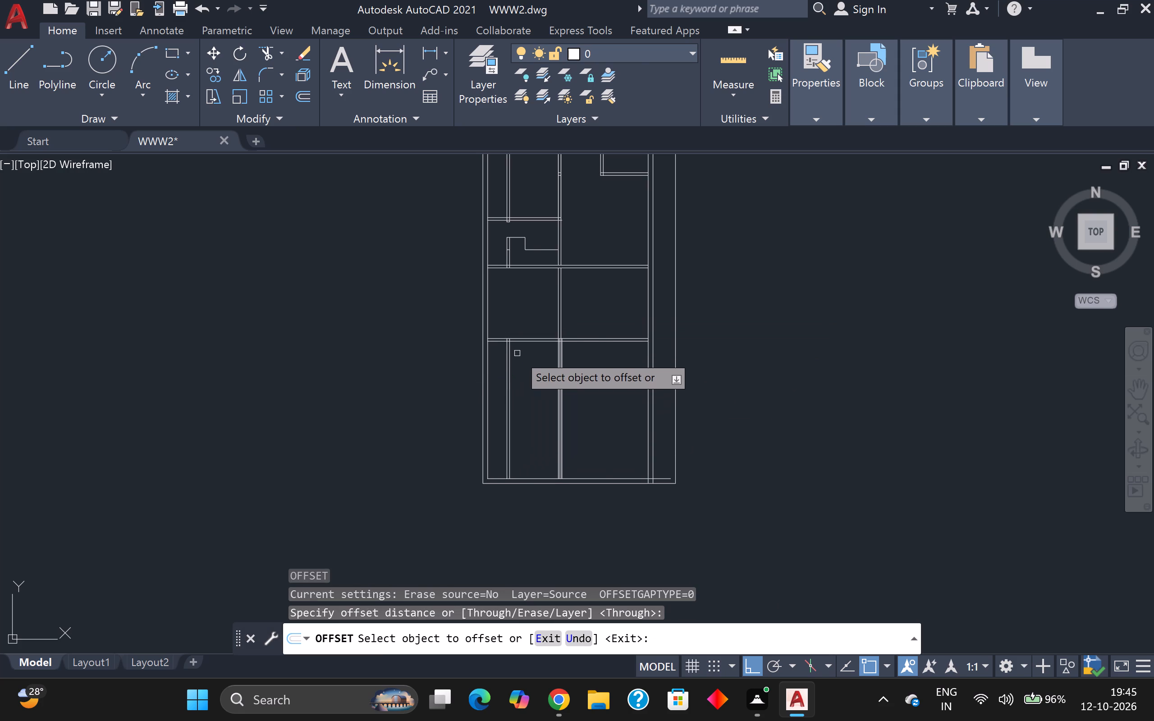
left_click(523, 343)
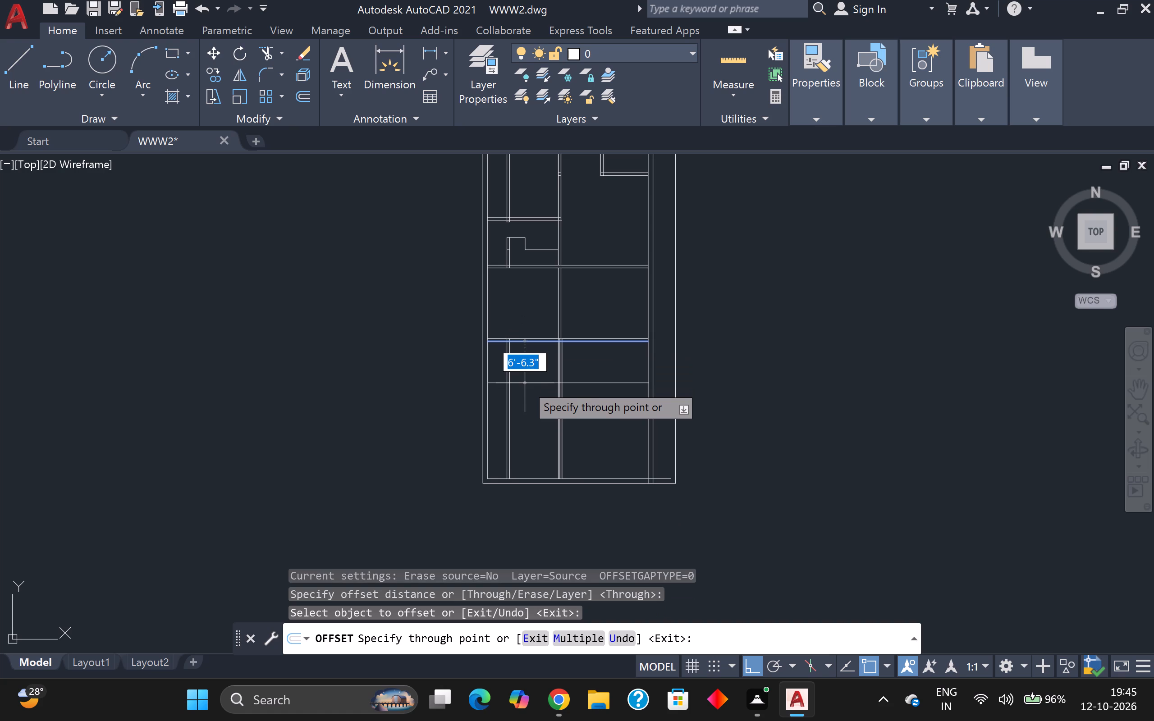
type("7'")
key("Return")
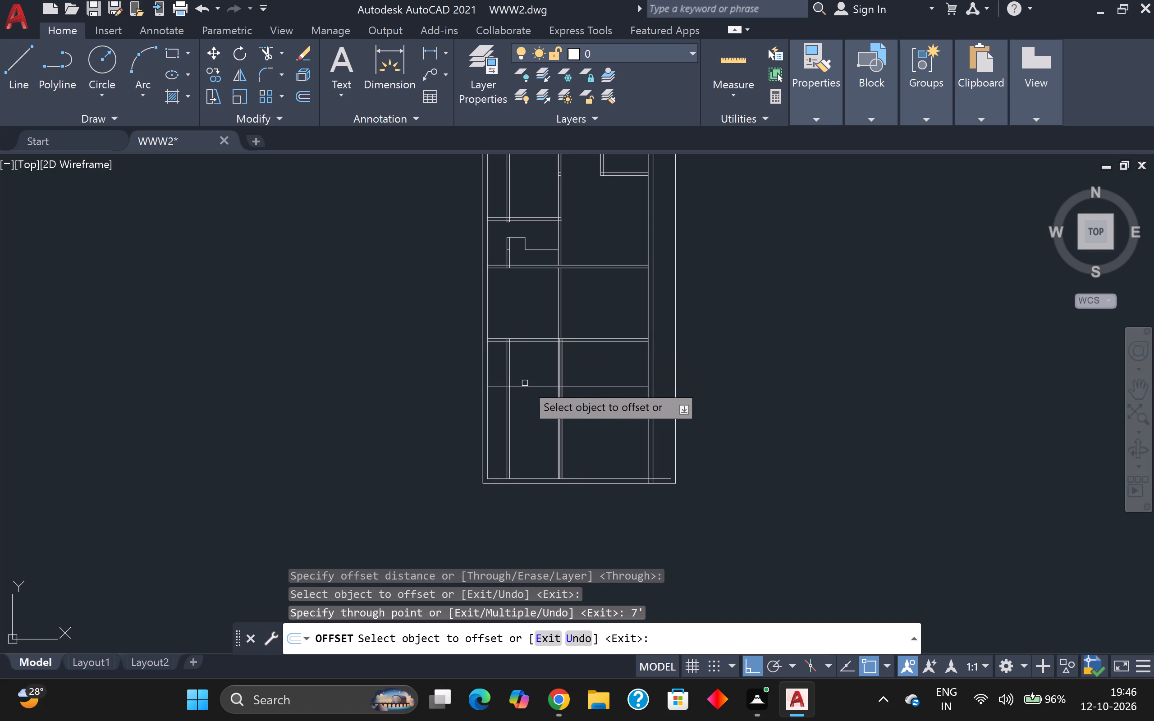
scroll(552, 343, "up", 2)
scroll(574, 321, "down", 3)
scroll(579, 294, "up", 3)
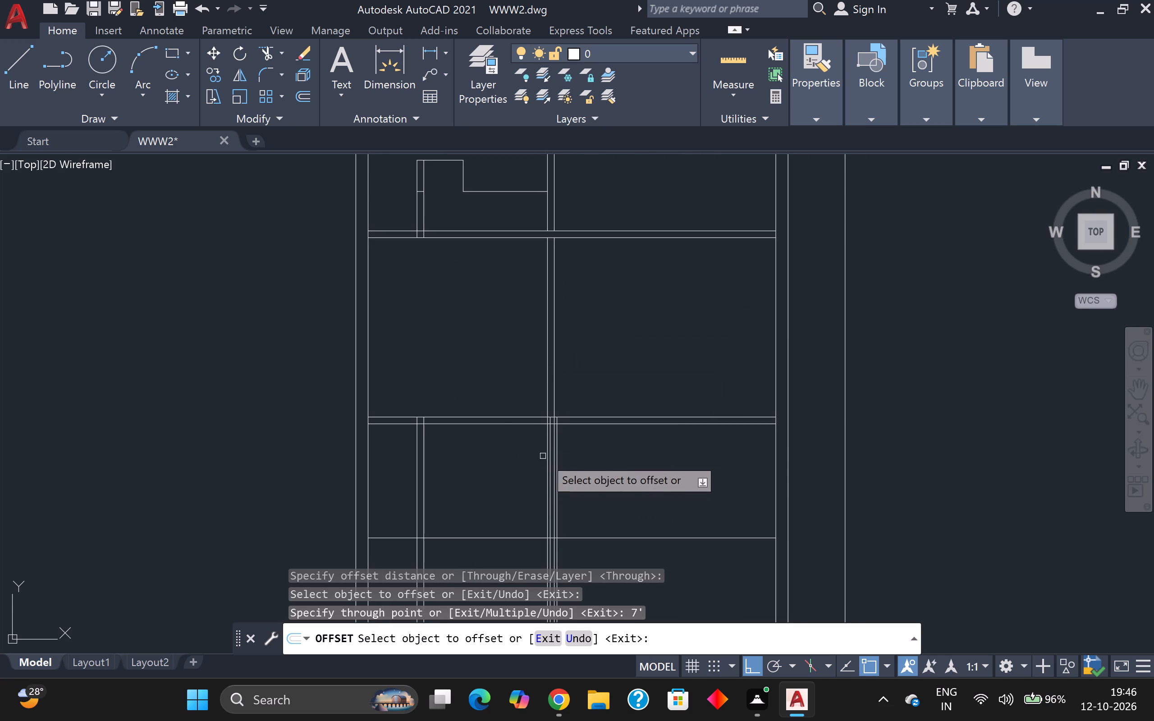
scroll(562, 453, "up", 5)
scroll(559, 450, "down", 2)
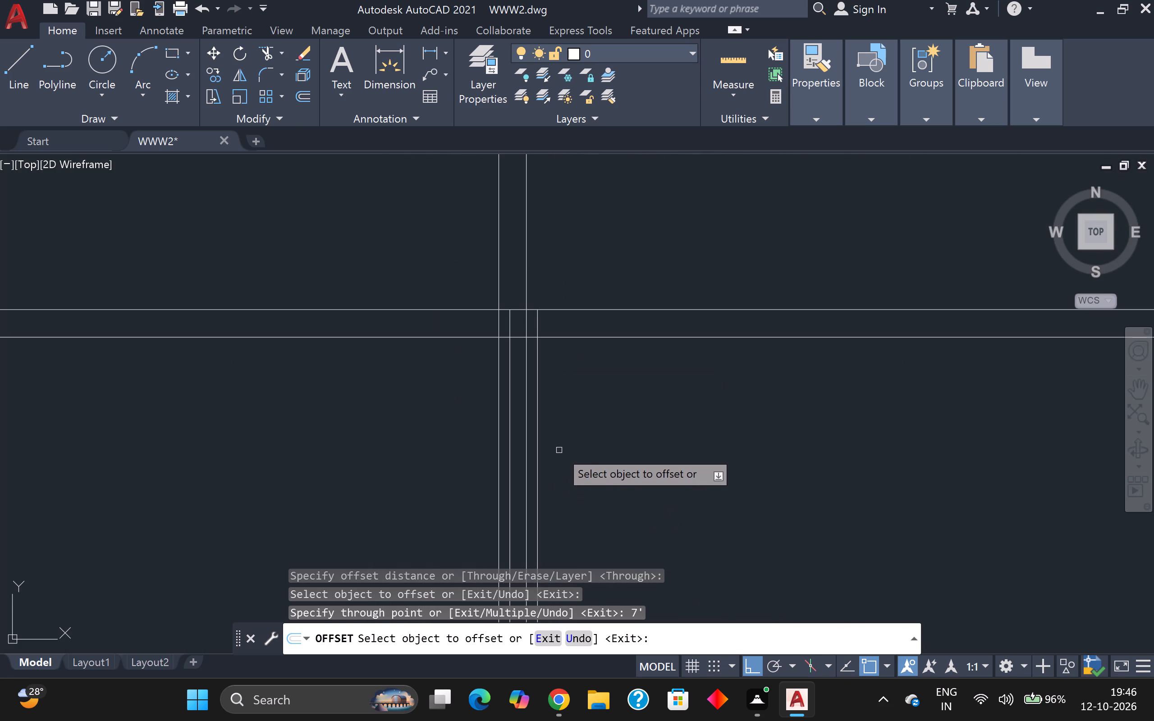
scroll(554, 446, "up", 2)
scroll(552, 444, "down", 4)
scroll(550, 445, "up", 1)
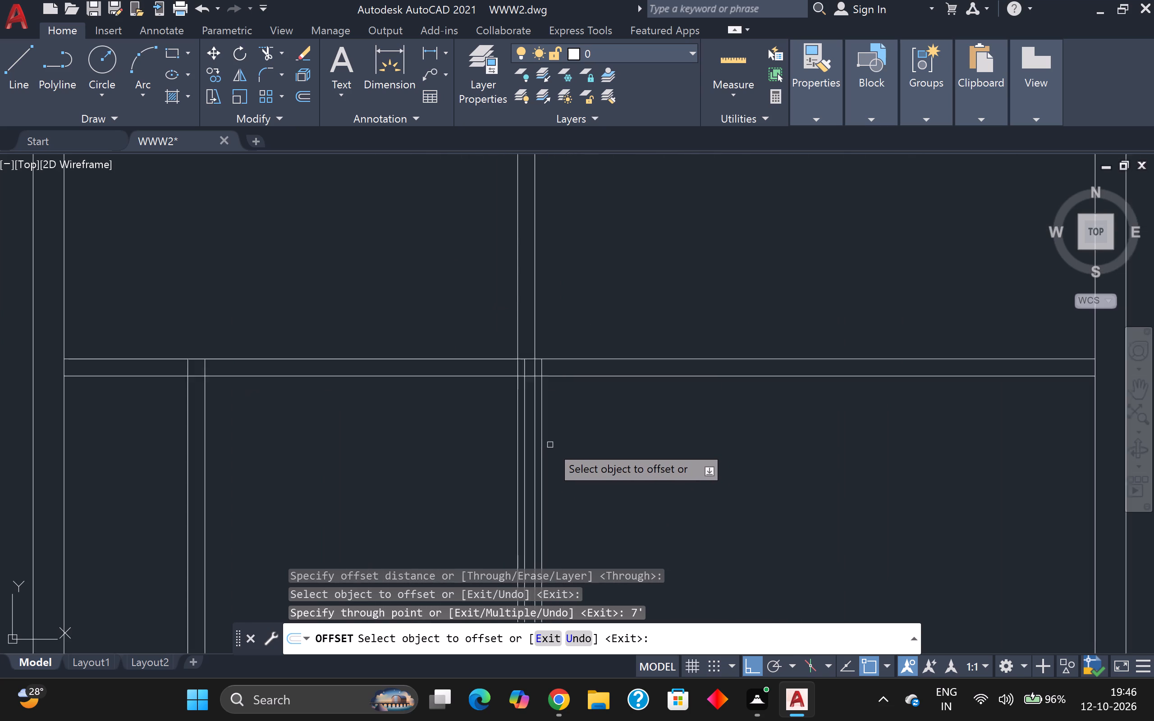
scroll(550, 445, "up", 2)
scroll(550, 445, "down", 2)
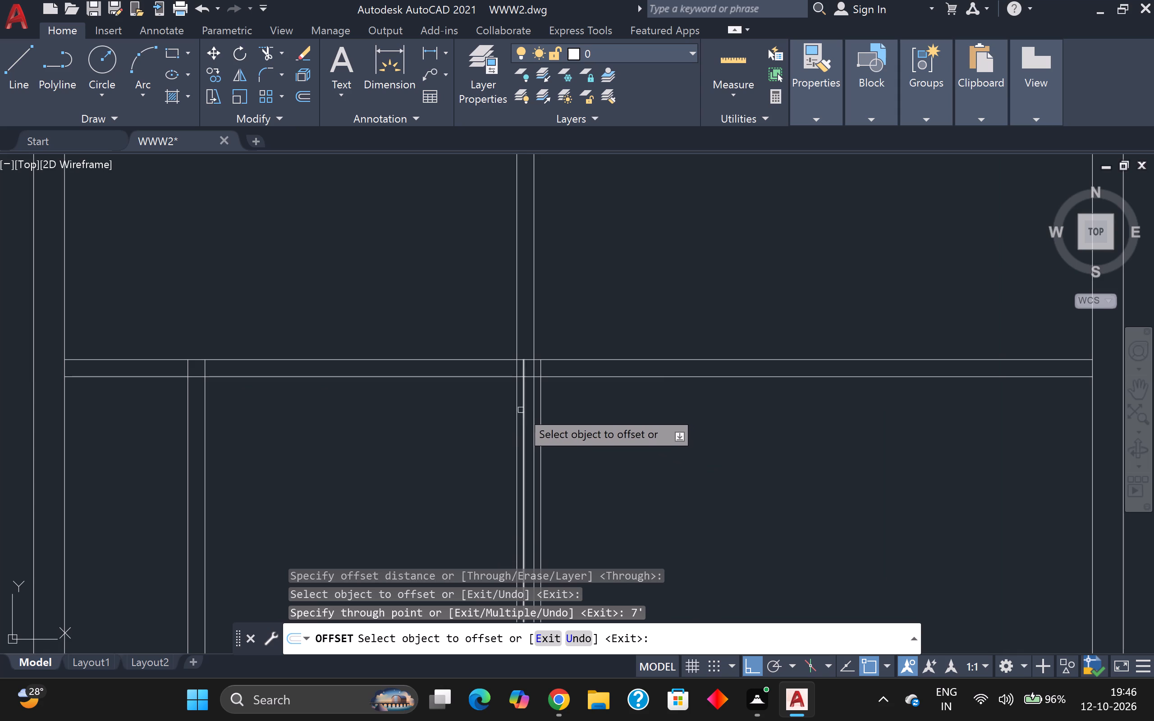
key("Escape")
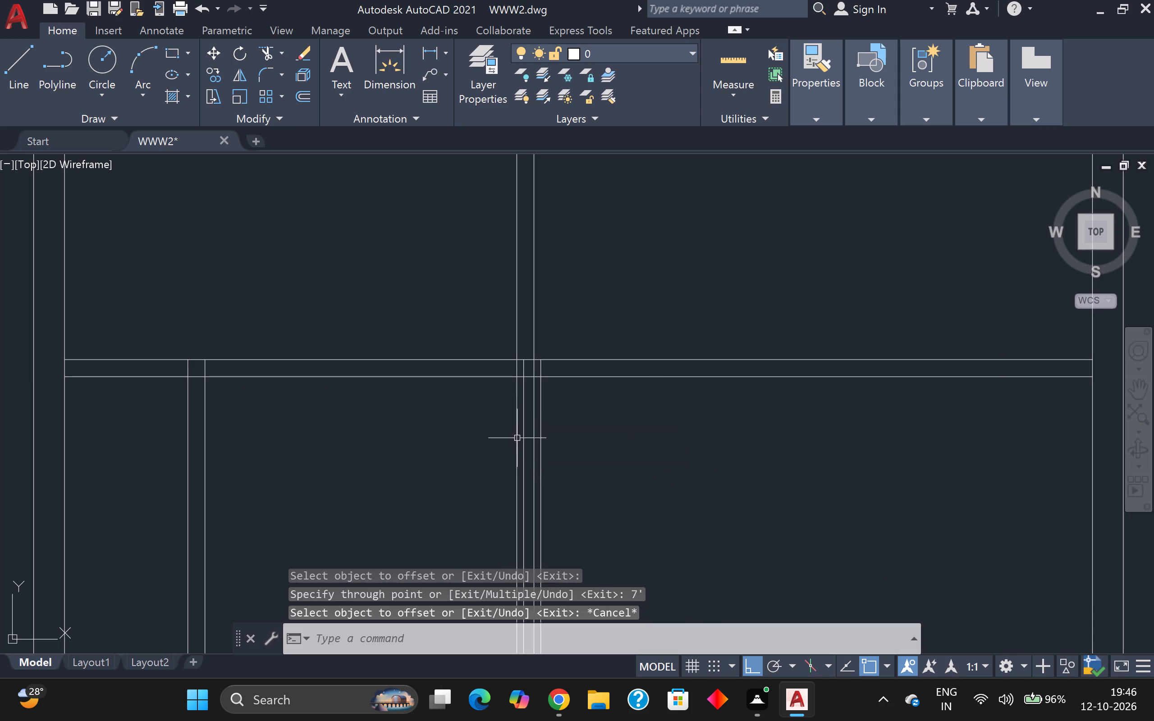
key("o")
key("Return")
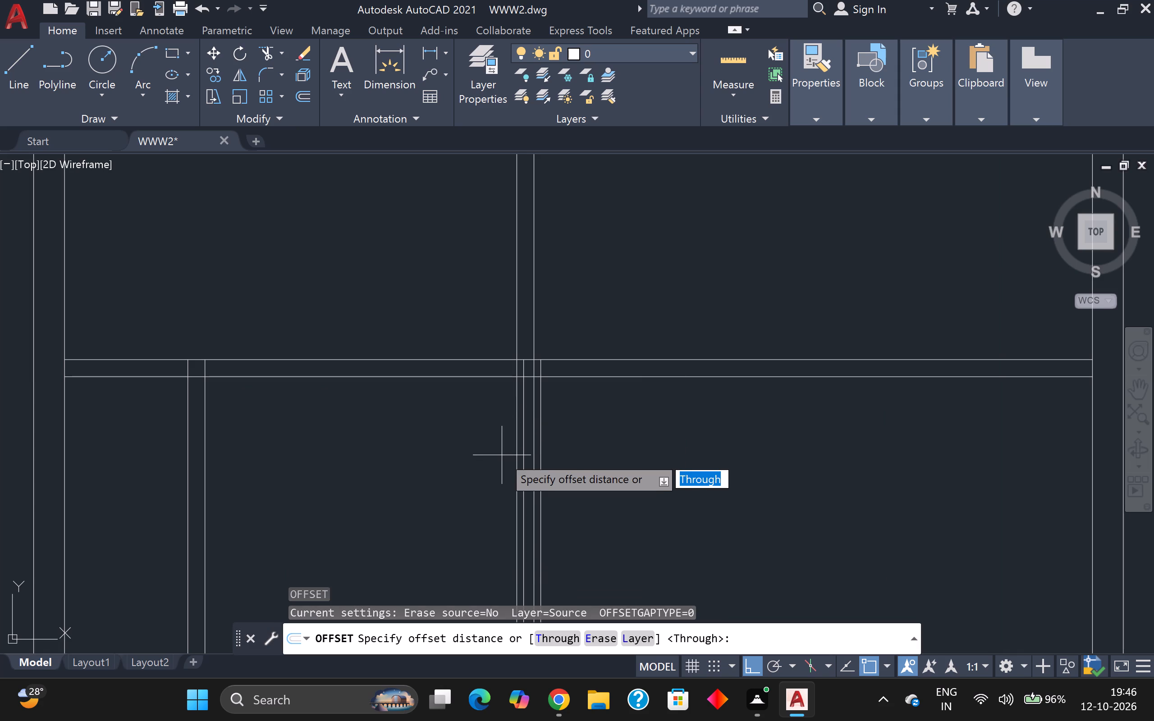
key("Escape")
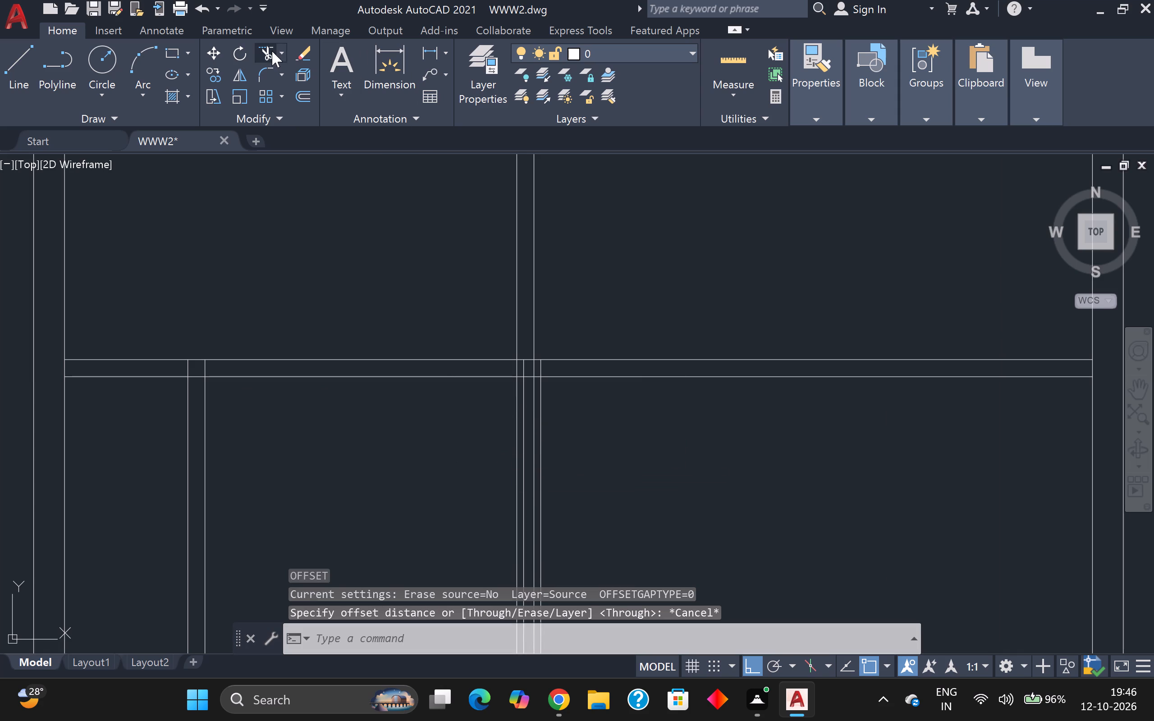
Trim the new vertical partition's lines below the lowest horizontal partition and all middle vertical line segments inside that partition.
left_click(272, 51)
left_click(515, 392)
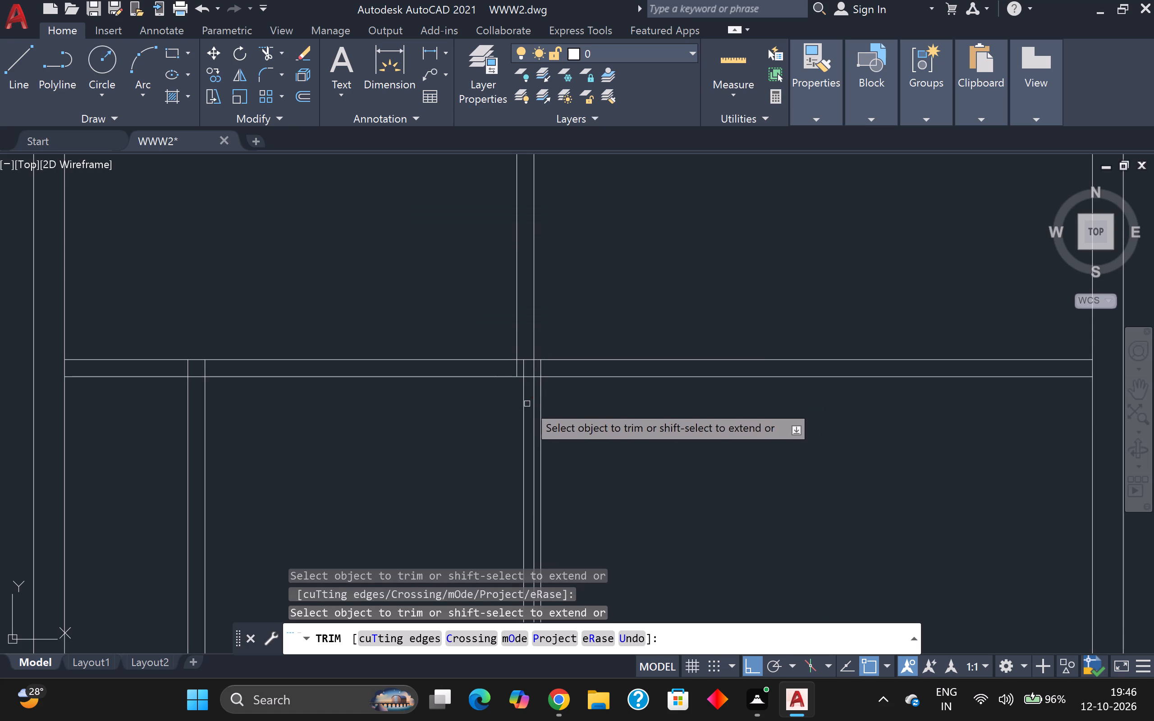
left_click(534, 404)
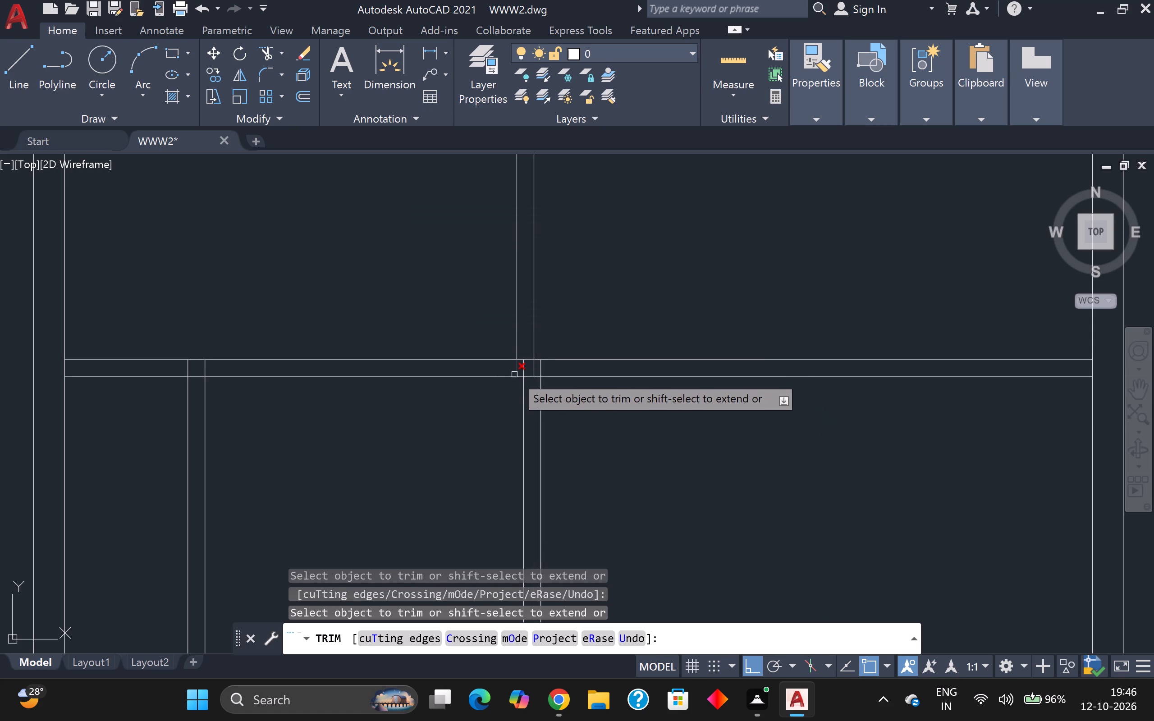
left_click(522, 371)
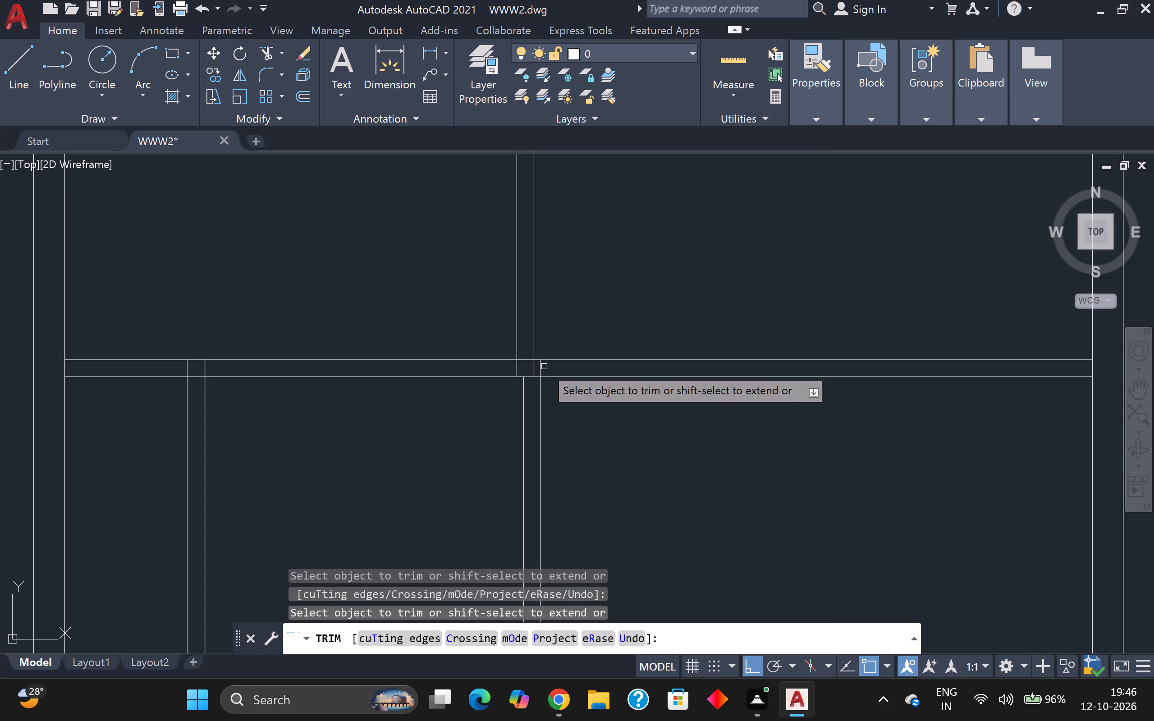
left_click(540, 367)
scroll(541, 368, "down", 2)
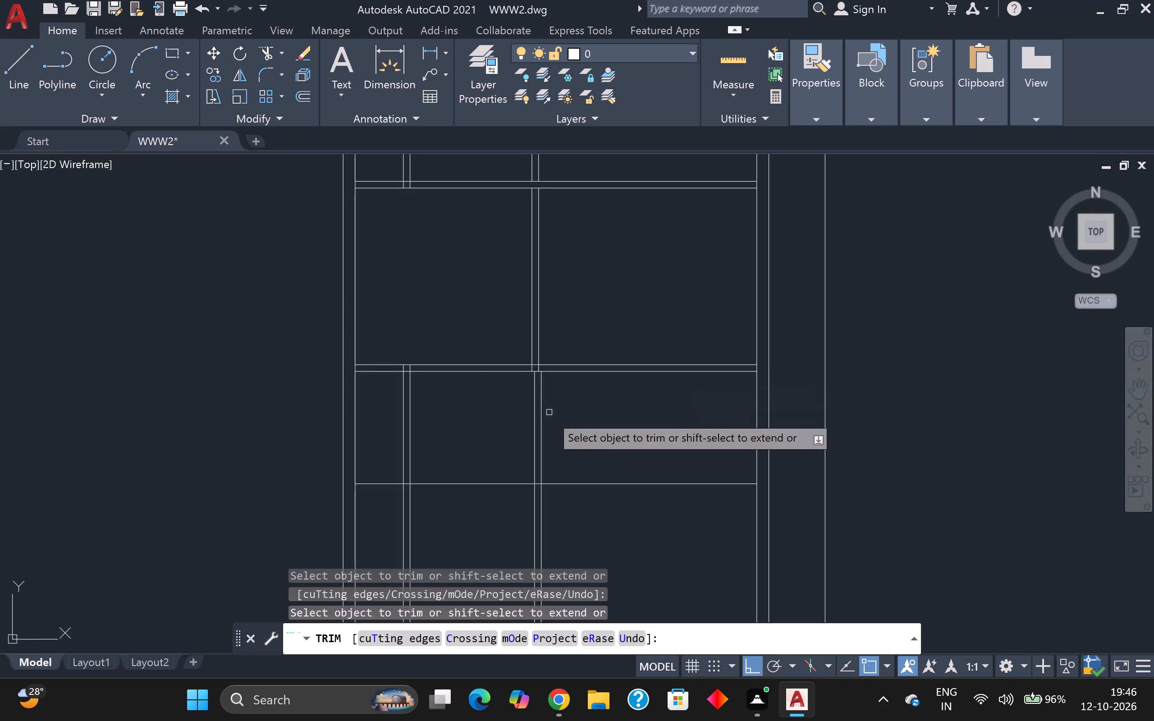
scroll(537, 365, "up", 3)
left_click(497, 377)
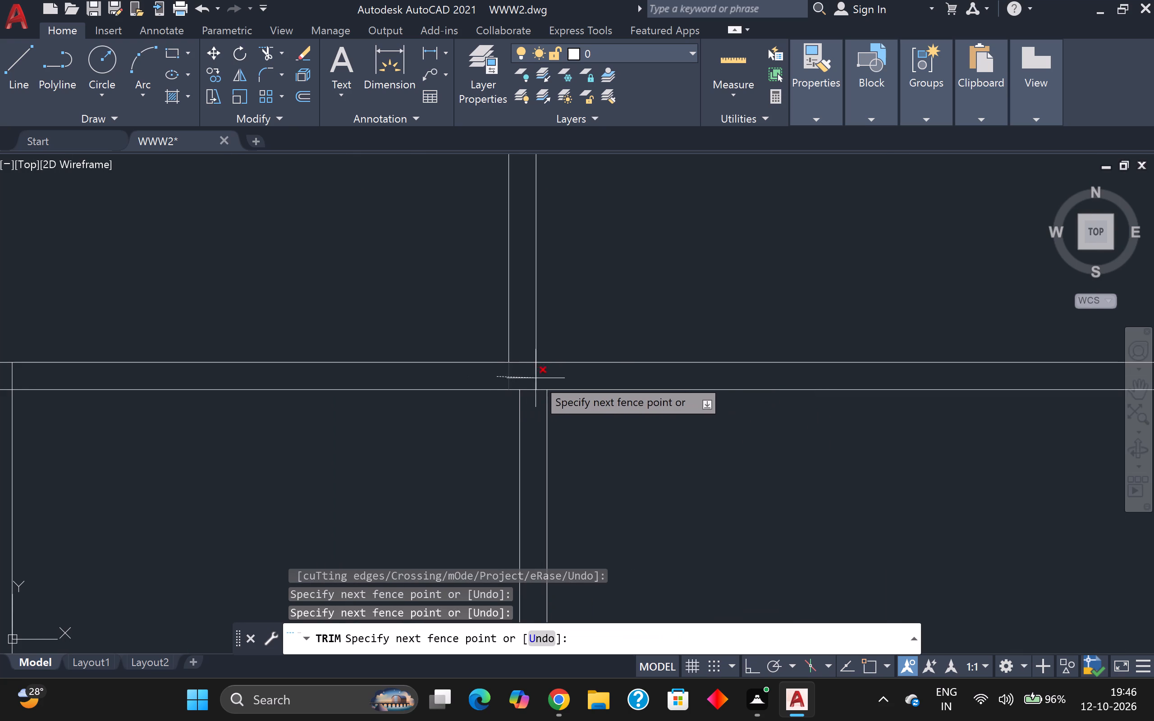
left_click(556, 376)
scroll(553, 395, "down", 4)
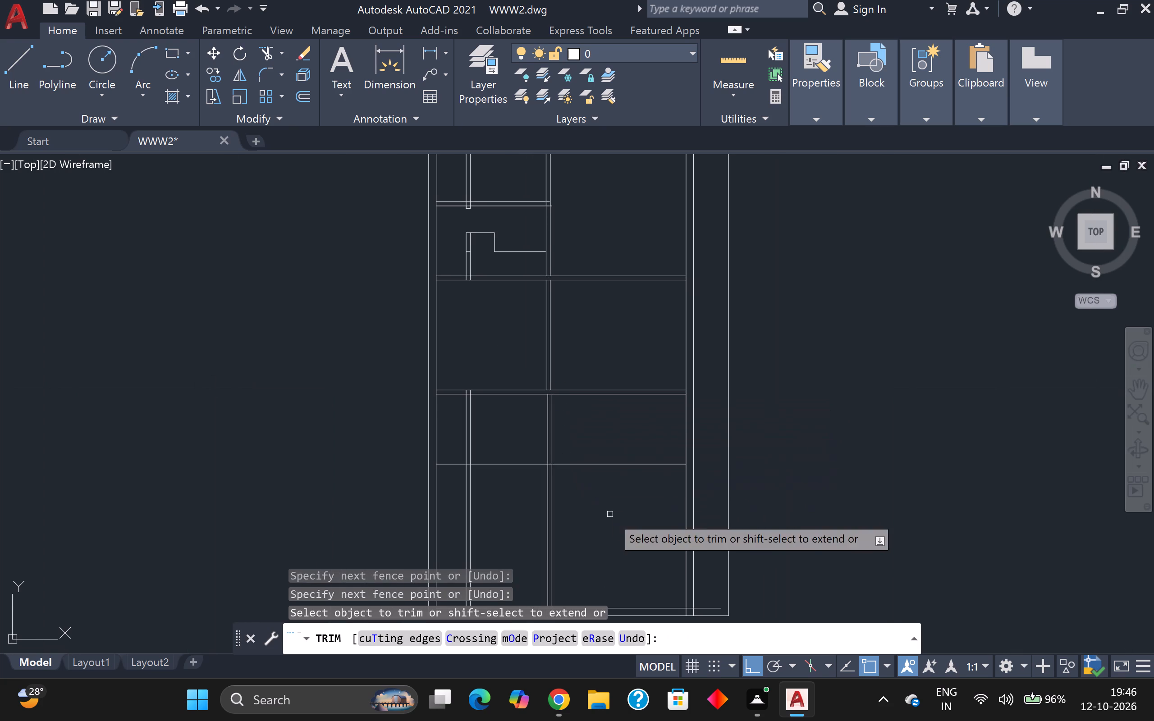
middle_click_drag(611, 513, 579, 406)
key("Escape")
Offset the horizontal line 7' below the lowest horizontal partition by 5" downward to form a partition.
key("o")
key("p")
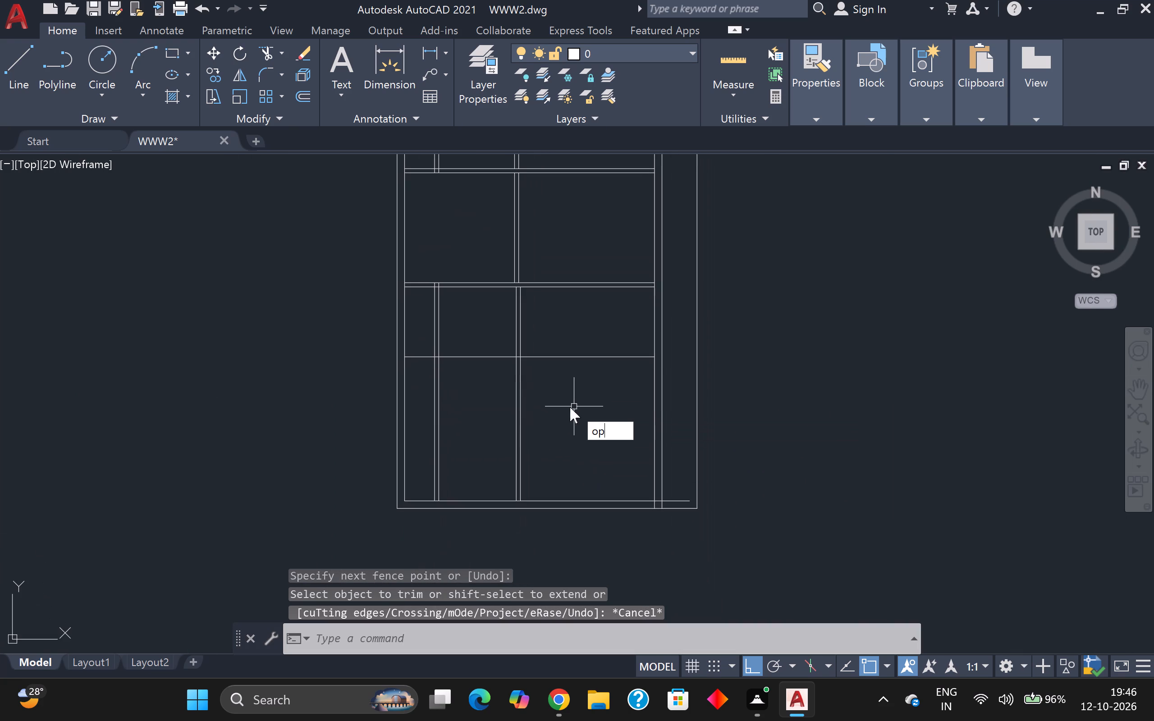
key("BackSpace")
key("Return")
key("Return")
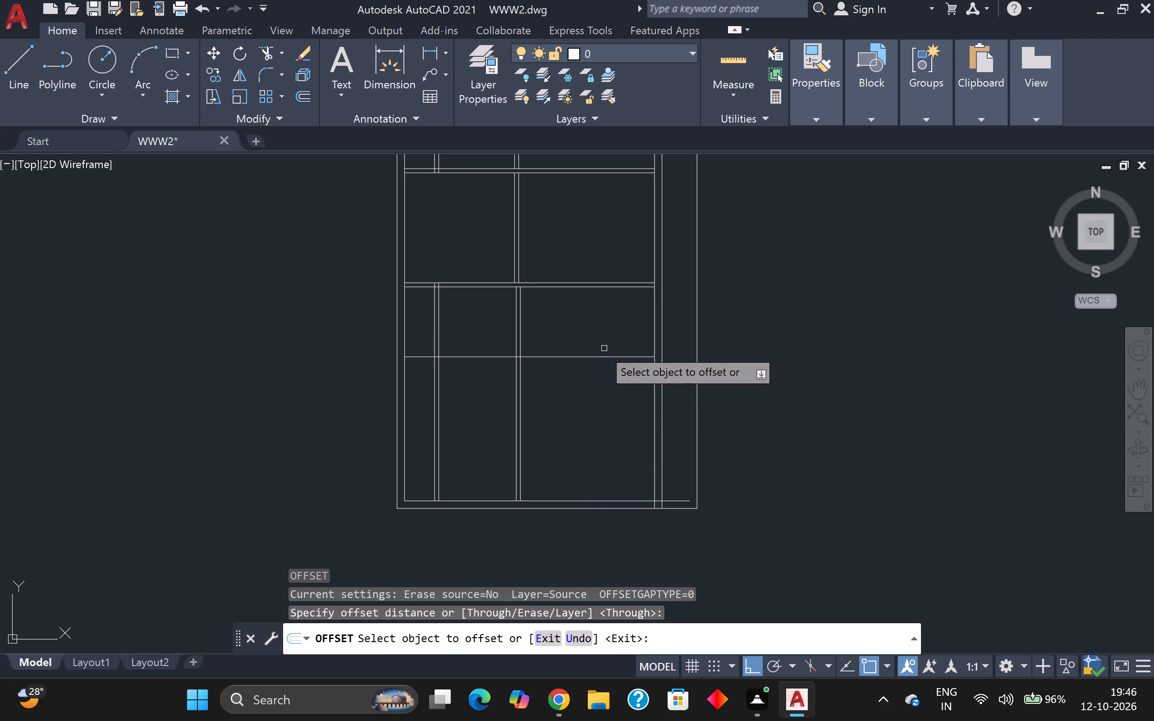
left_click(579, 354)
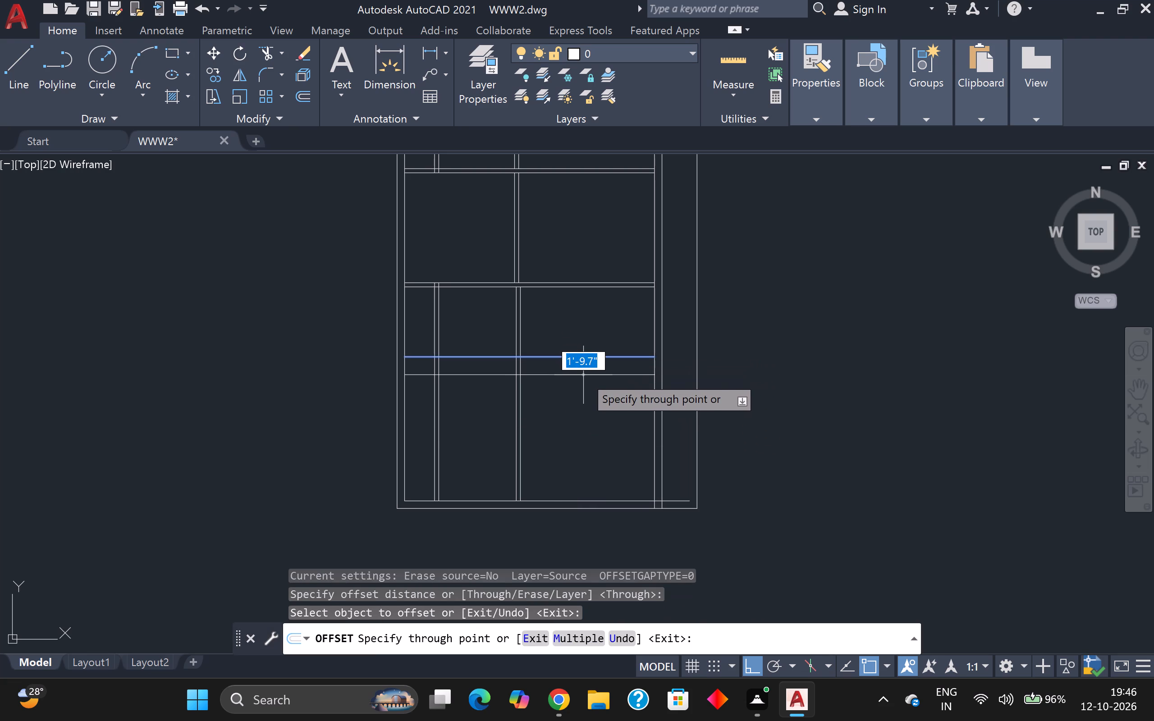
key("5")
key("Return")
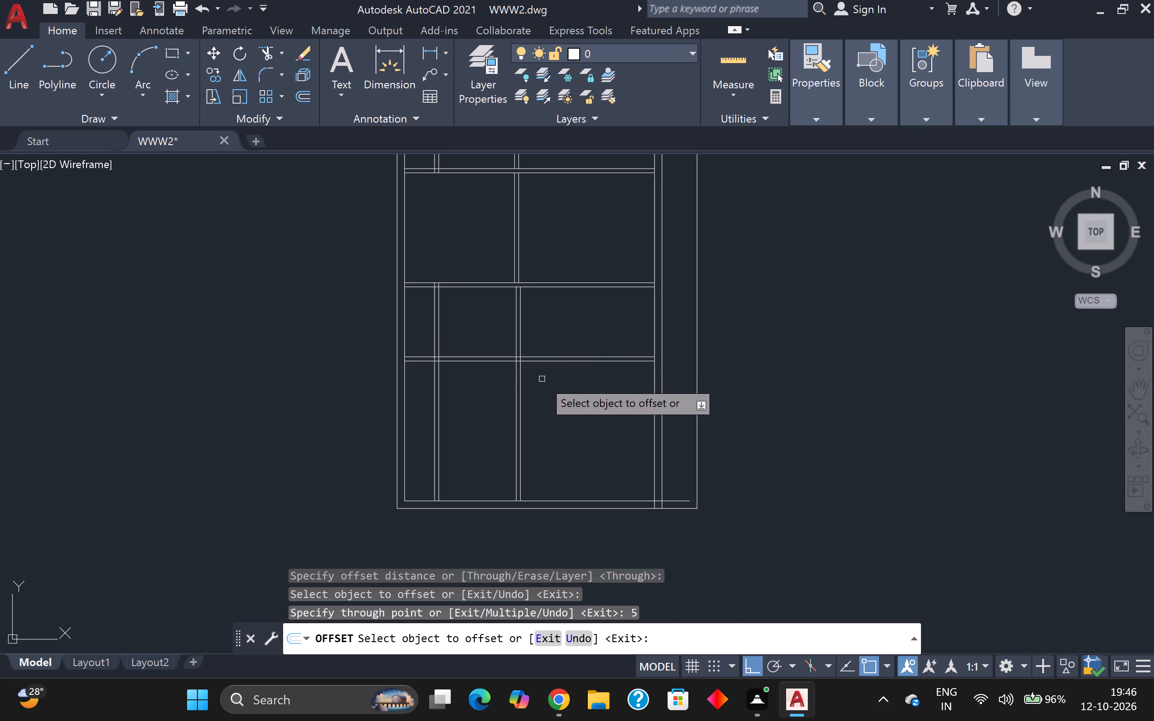
Undo the latest offsets and trims, back to before the new middle vertical partition was added.
scroll(540, 360, "down", 2)
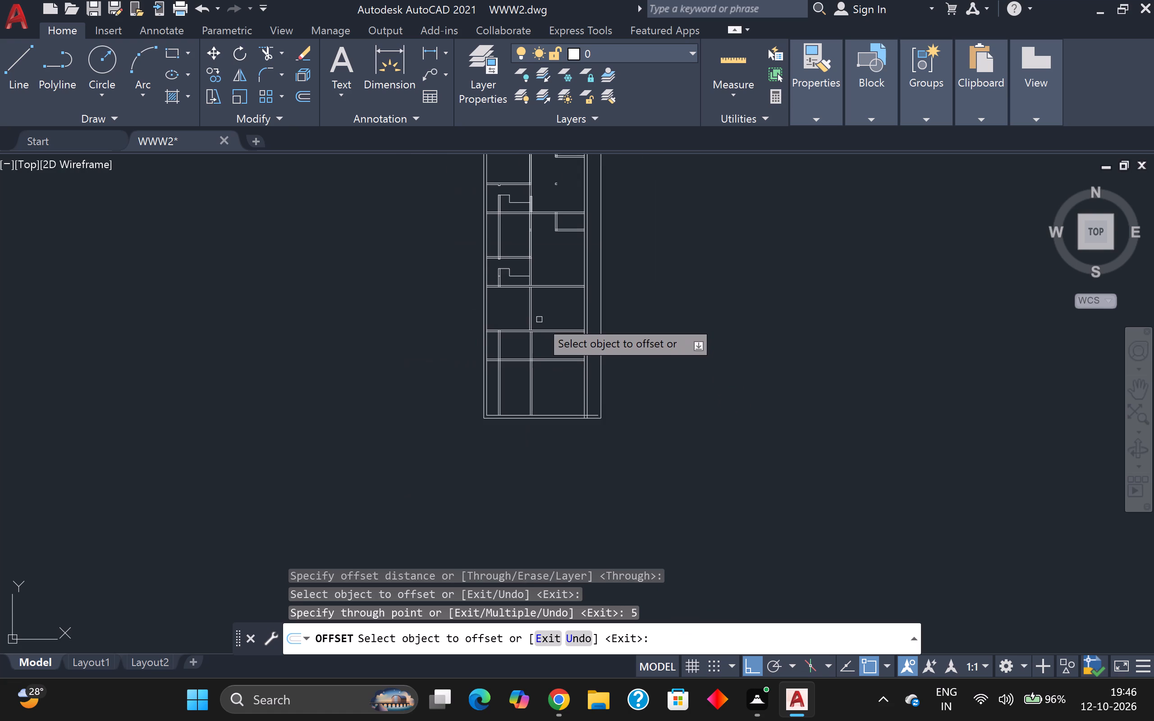
scroll(539, 319, "up", 2)
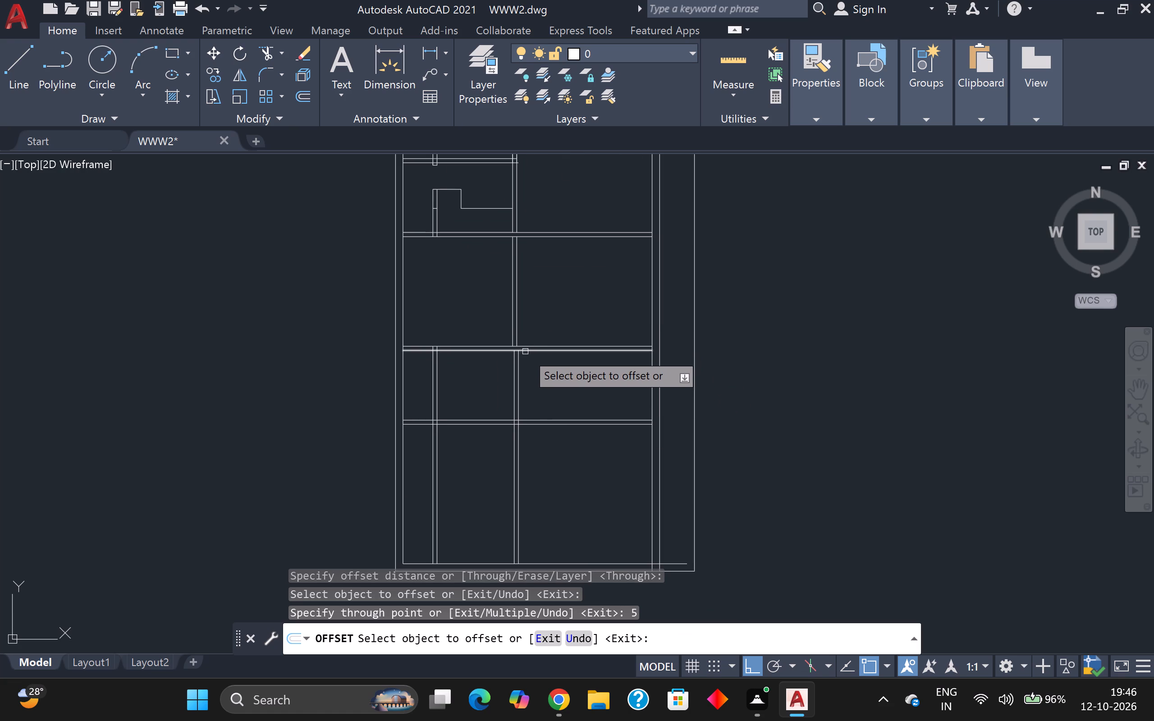
middle_click_drag(522, 359, 521, 368)
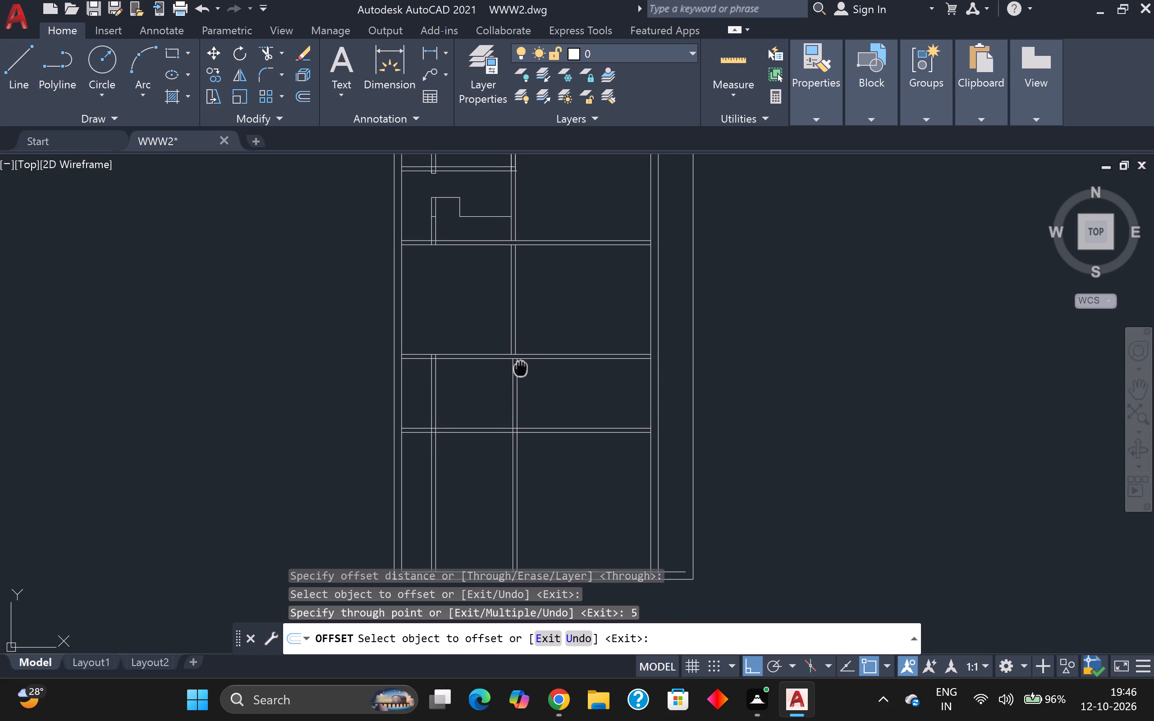
middle_click_drag(521, 368, 512, 402)
scroll(505, 402, "down", 1)
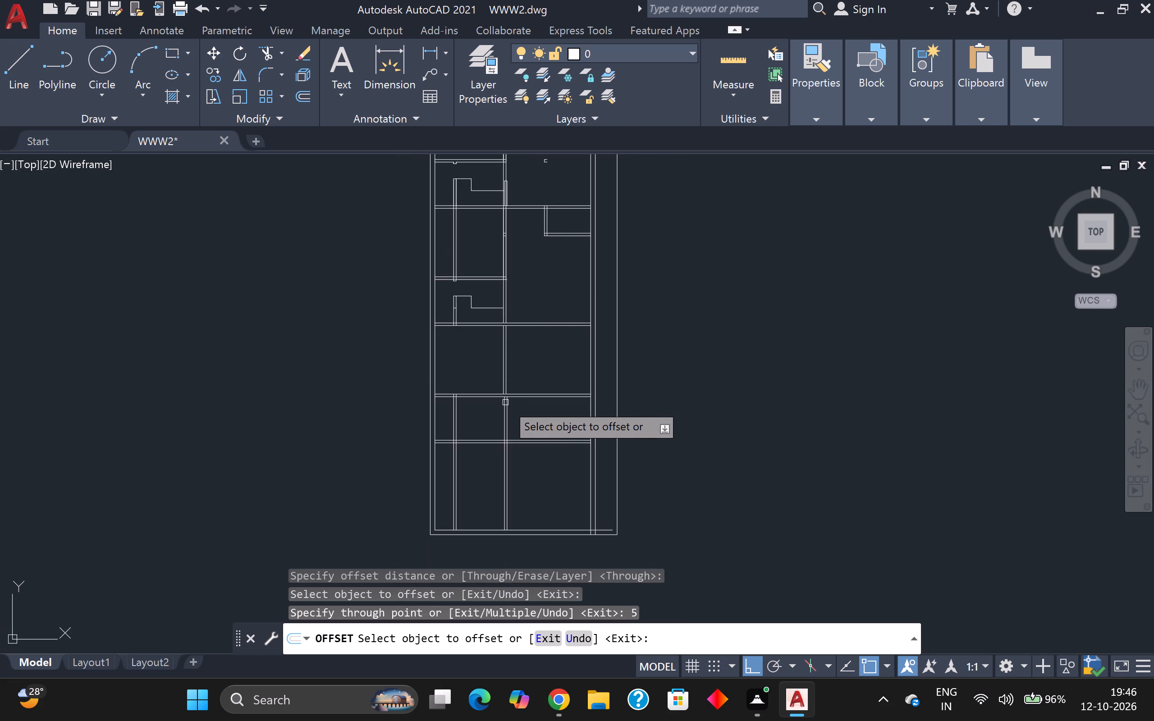
key("ctrl+z")
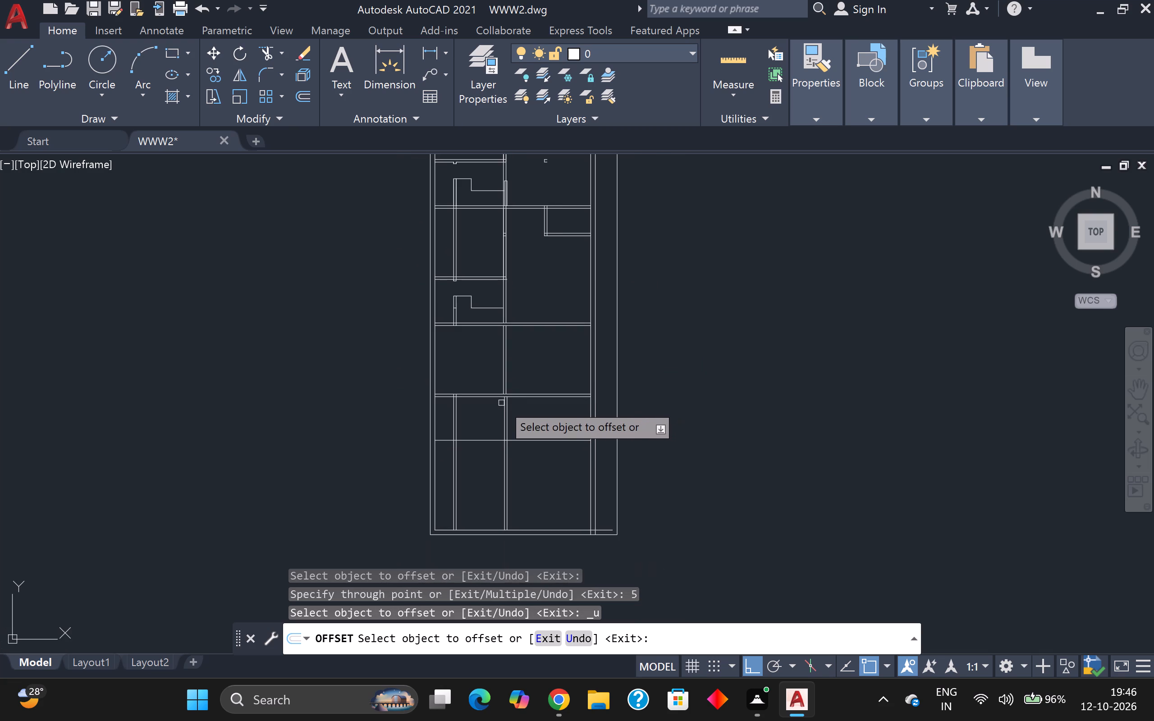
key("ctrl+z")
key("ctrl+z")
key("ctrl+z")
key("ctrl+z")
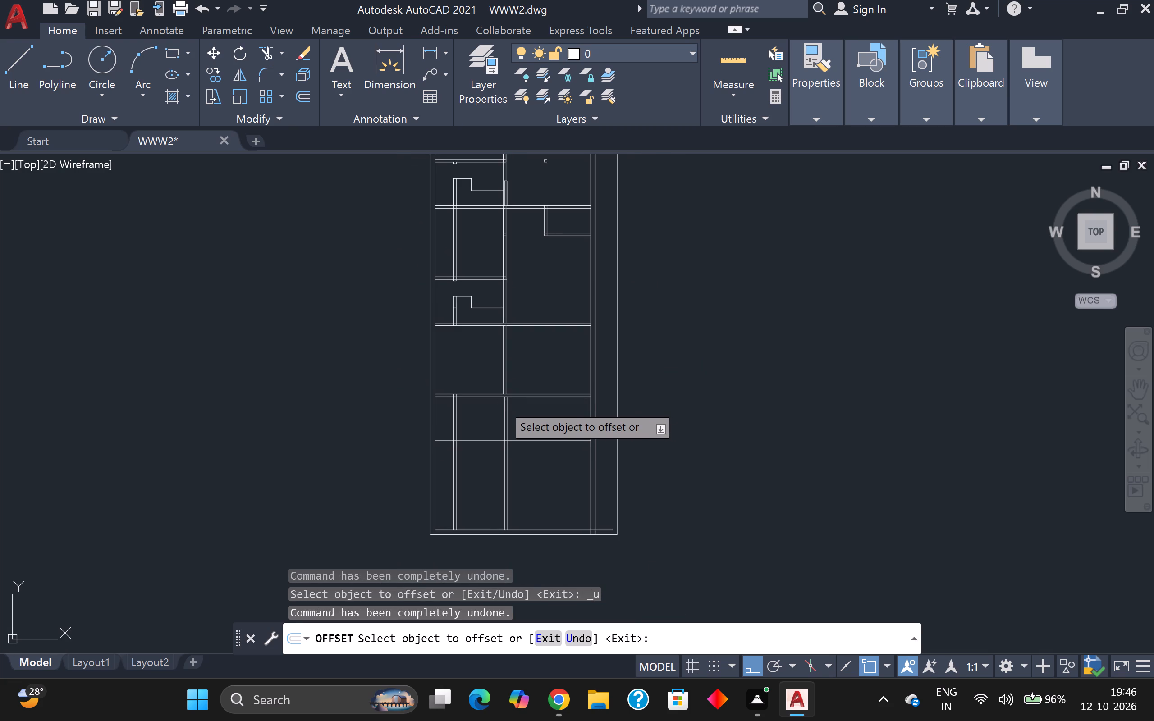
key("Escape")
key("ctrl+z")
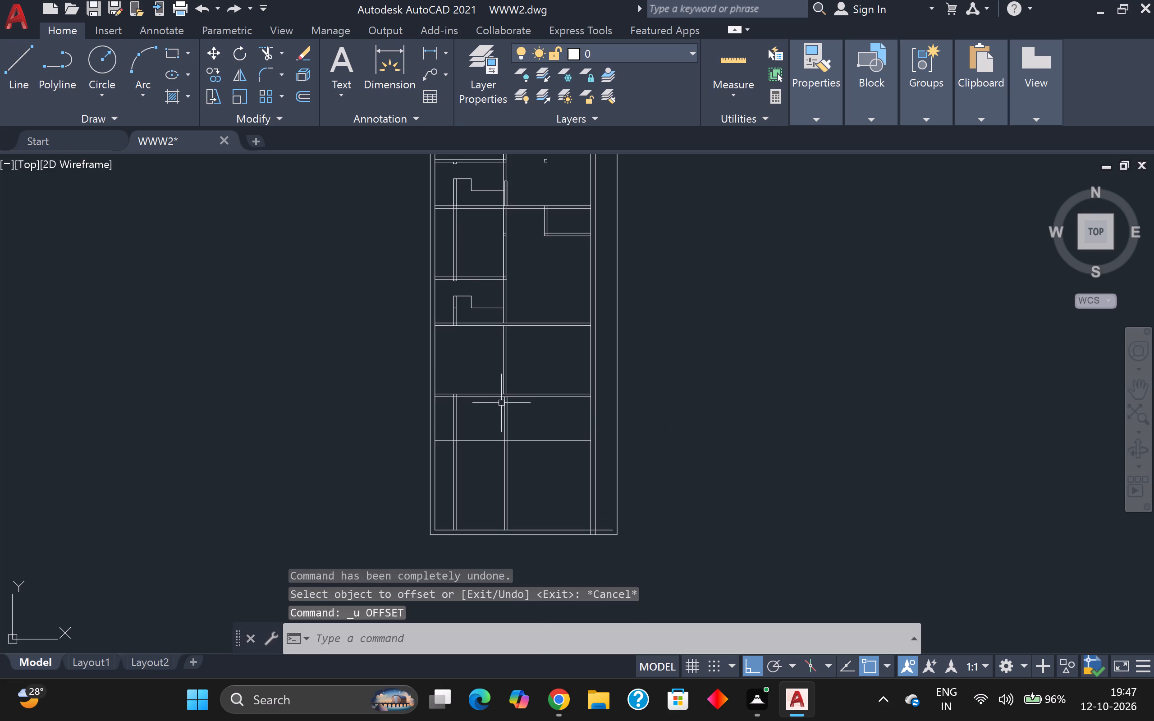
key("ctrl+z")
key("ctrl+z")
key("ctrl+z")
key("ctrl+z")
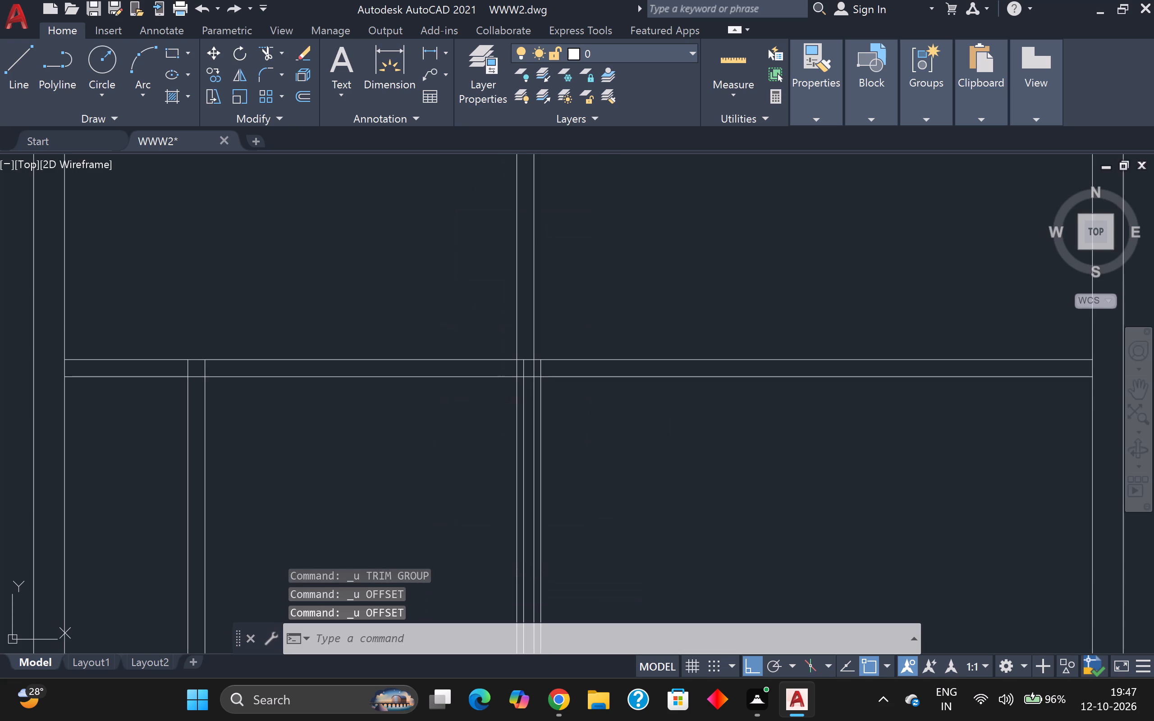
key("ctrl+z")
Trim both lines of the left vertical partition running through the second left-hand room from the top.
scroll(501, 403, "down", 5)
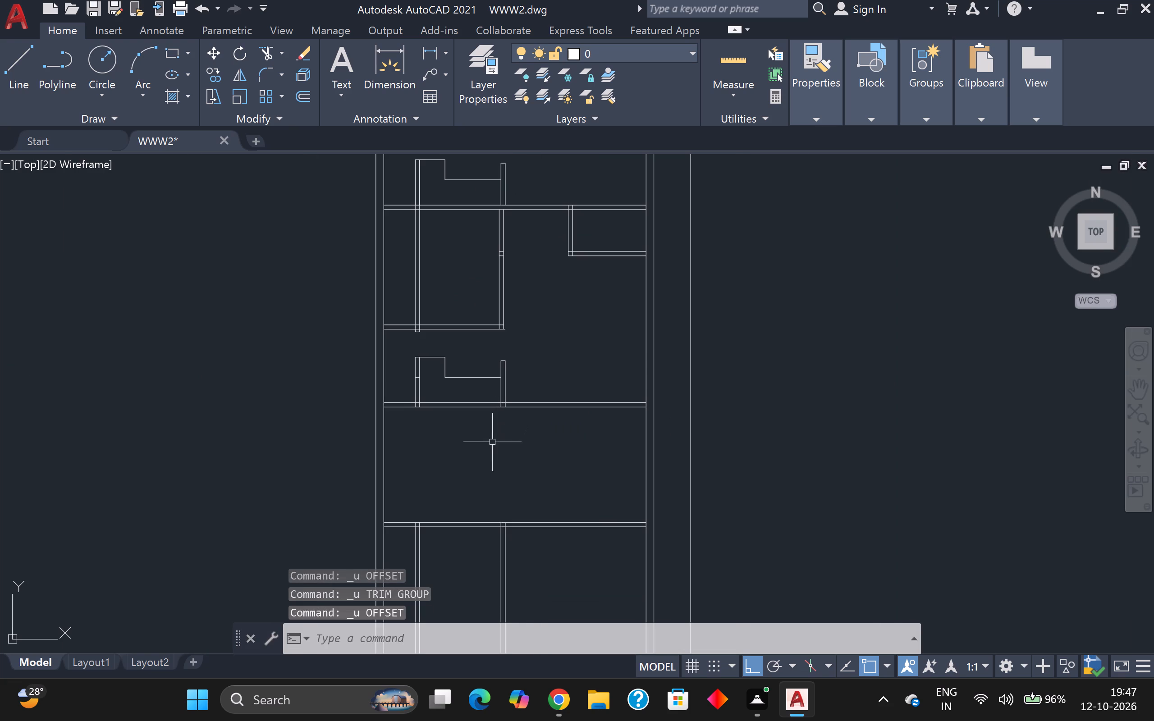
middle_click_drag(485, 454, 616, 361)
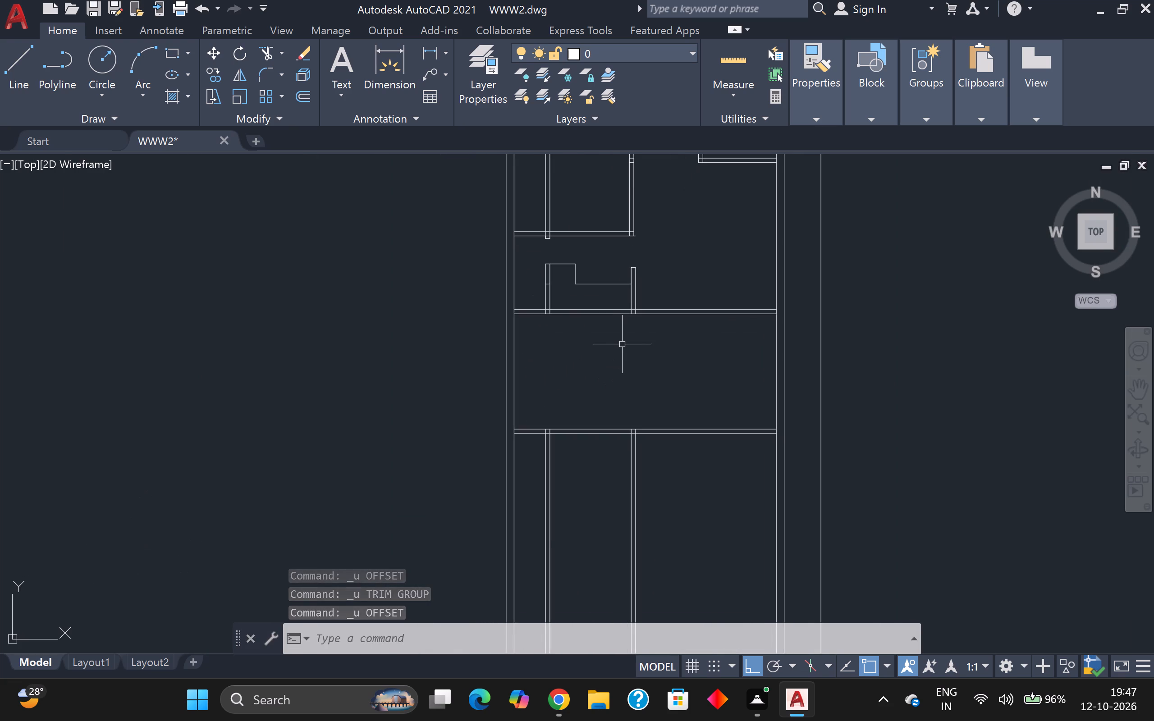
scroll(622, 344, "down", 1)
scroll(617, 348, "up", 1)
scroll(617, 348, "down", 1)
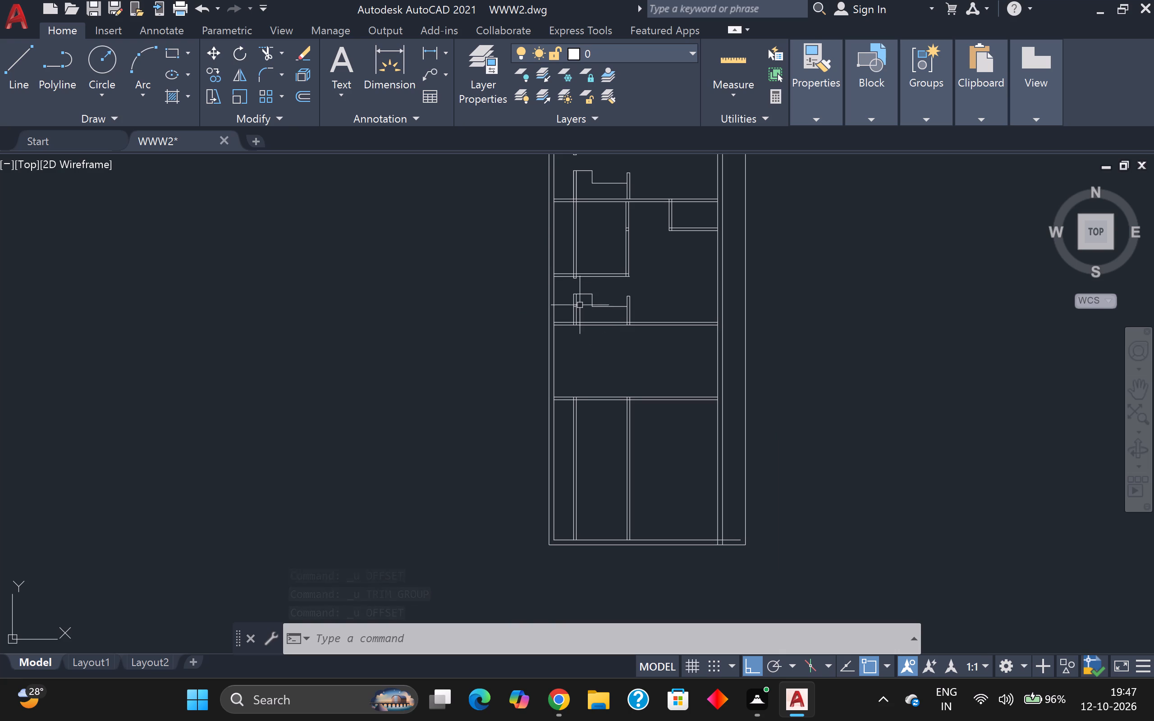
middle_click_drag(598, 245, 558, 377)
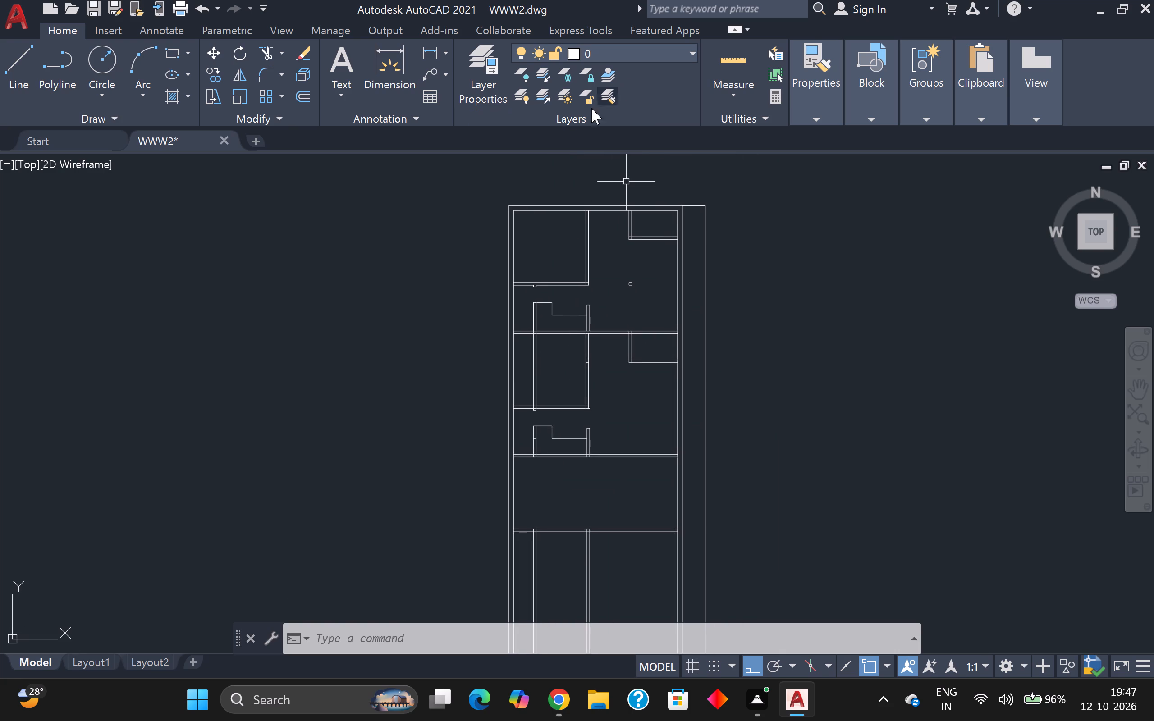
left_click(261, 47)
left_click(529, 365)
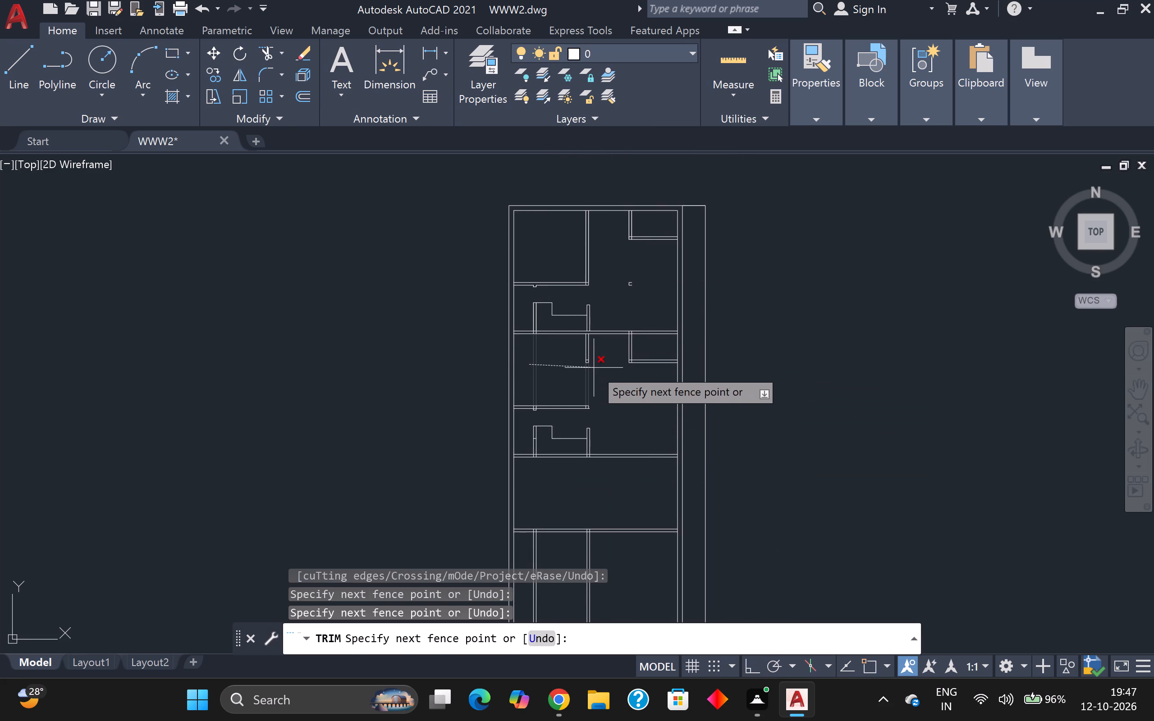
left_click(553, 374)
Trim the leftover partition stub below that room's bottom wall and its two short lines inside the wall.
scroll(538, 413, "up", 3)
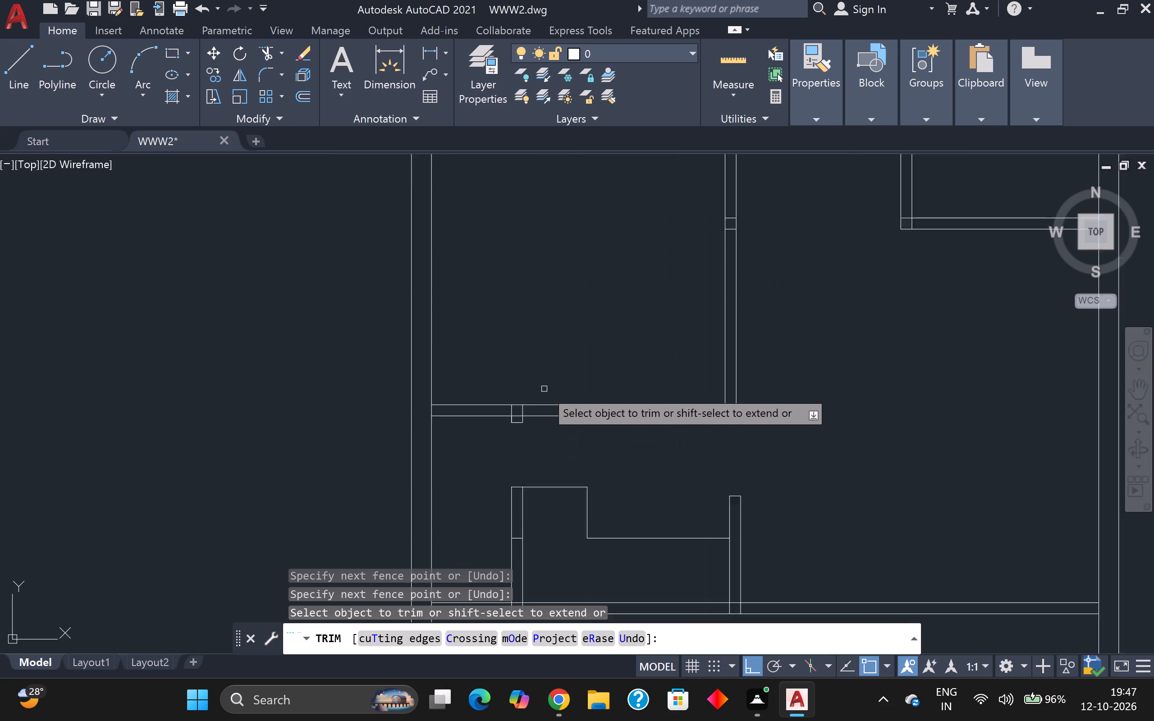
scroll(544, 388, "up", 1)
scroll(504, 457, "up", 3)
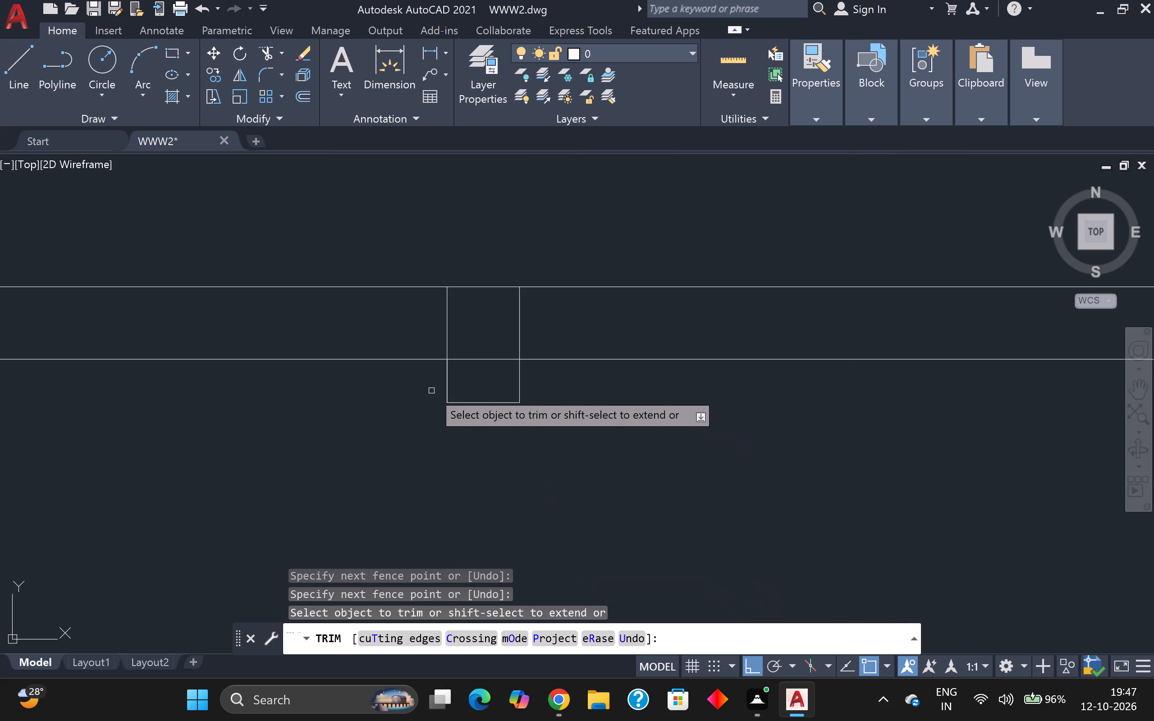
left_click(431, 390)
left_click(588, 404)
left_click(466, 401)
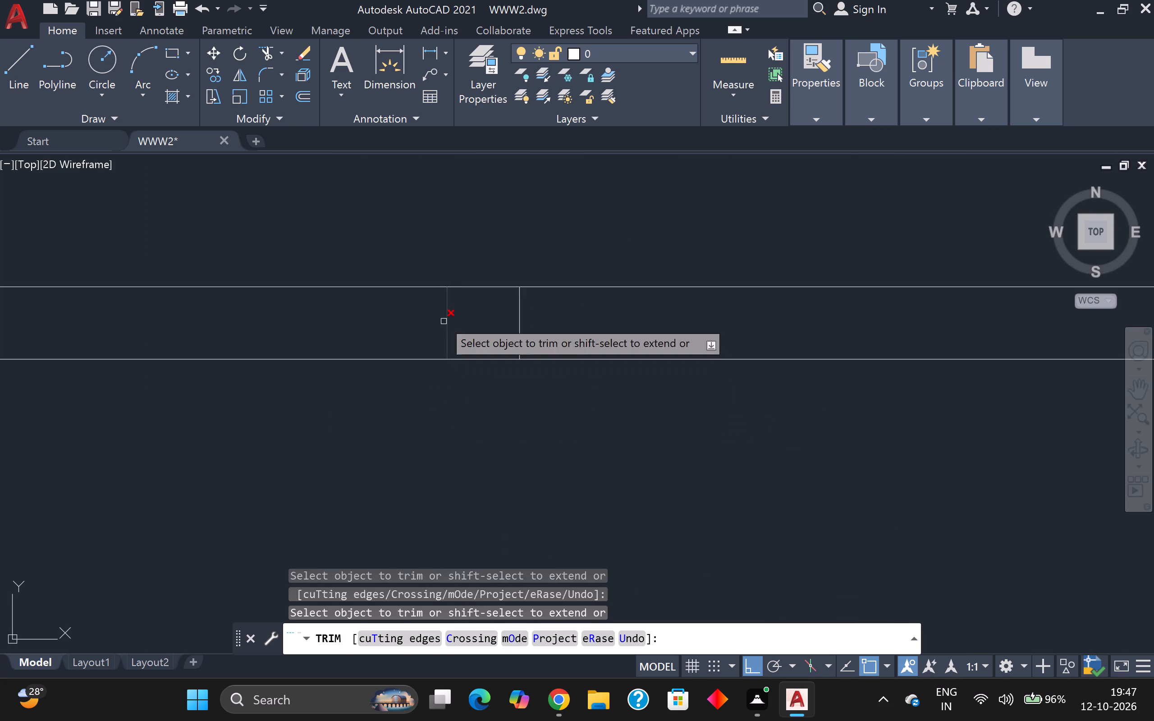
left_click(409, 306)
left_click(550, 317)
Trim the short horizontal line crossing the vertical partition beside the lower stepped outline.
scroll(551, 318, "down", 6)
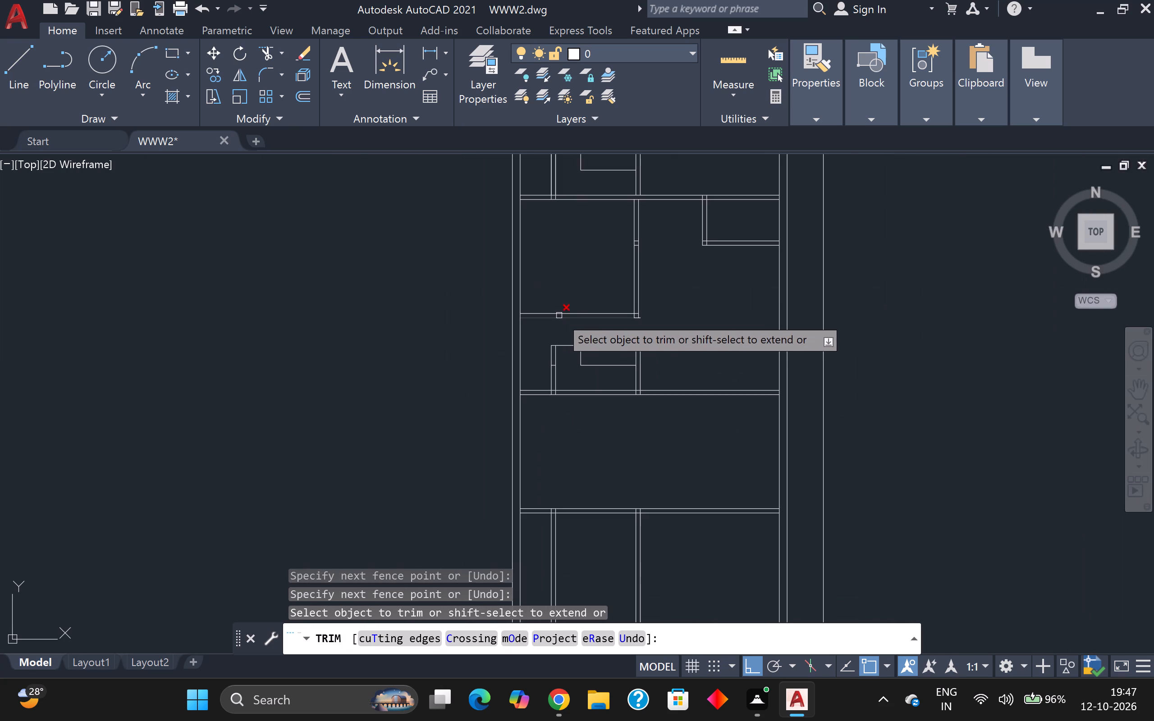
scroll(460, 398, "up", 4)
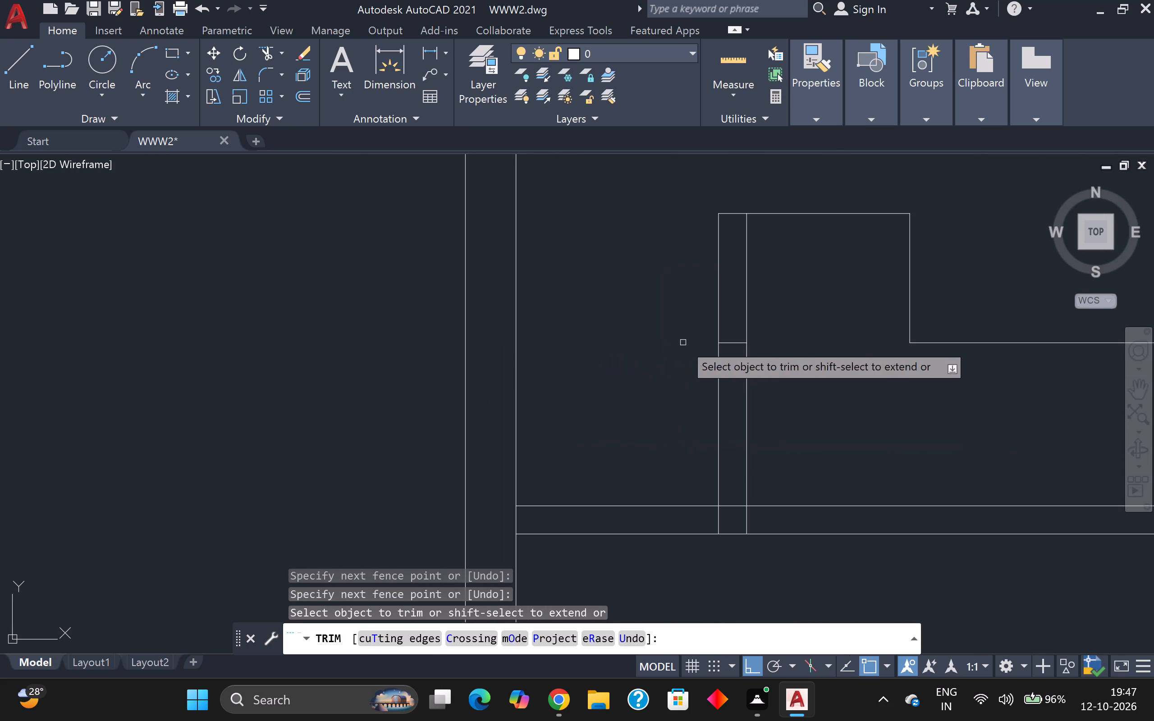
left_click(729, 344)
scroll(730, 348, "down", 4)
middle_click_drag(724, 424, 668, 293)
scroll(724, 424, "down", 1)
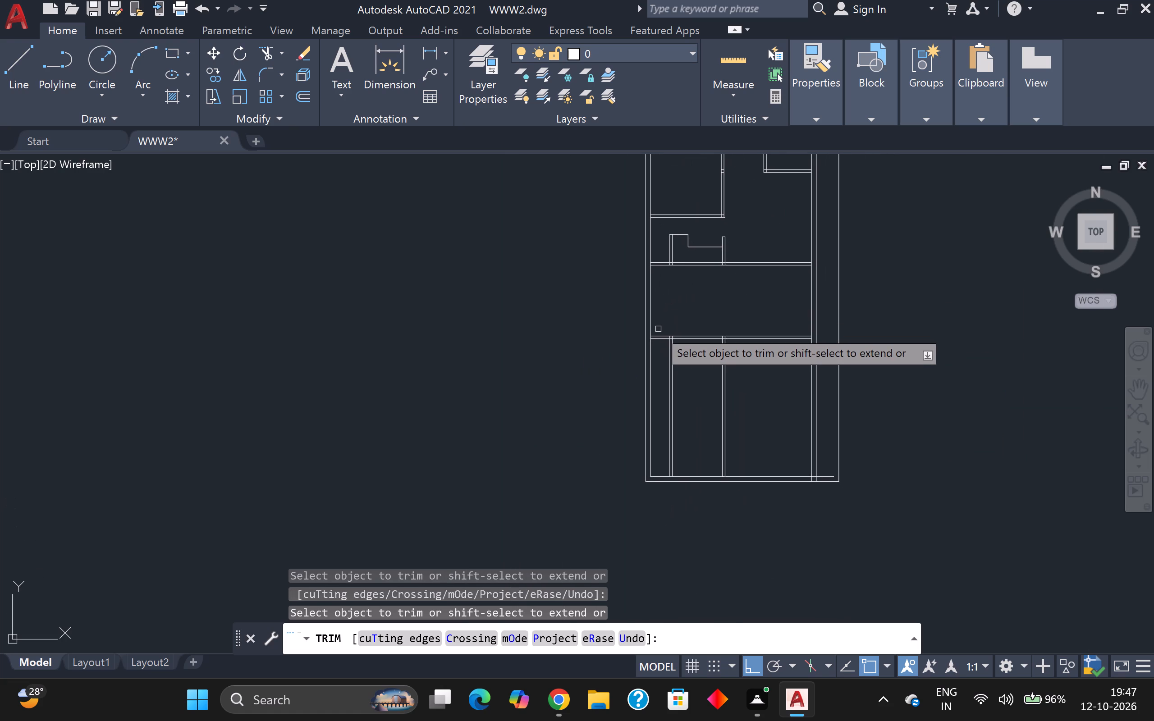
key("Escape")
Start a through-point Offset for the area below the lowest horizontal partition.
key("o")
key("Return")
key("Return")
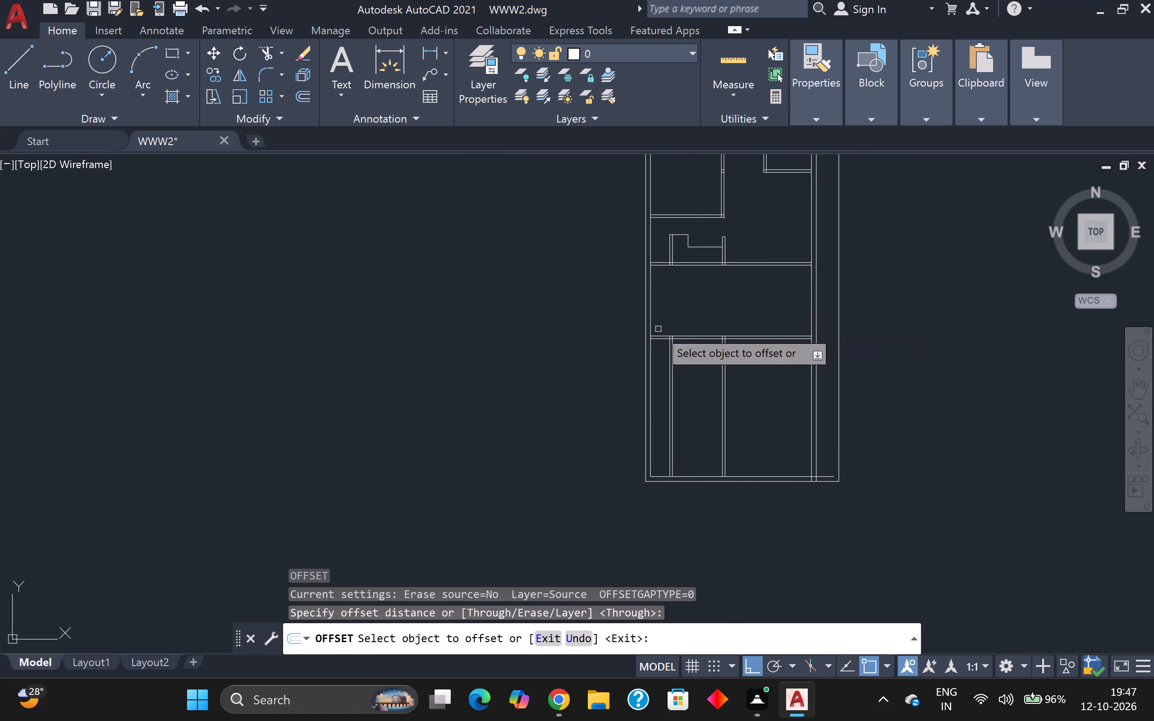
scroll(658, 329, "up", 1)
scroll(713, 392, "down", 1)
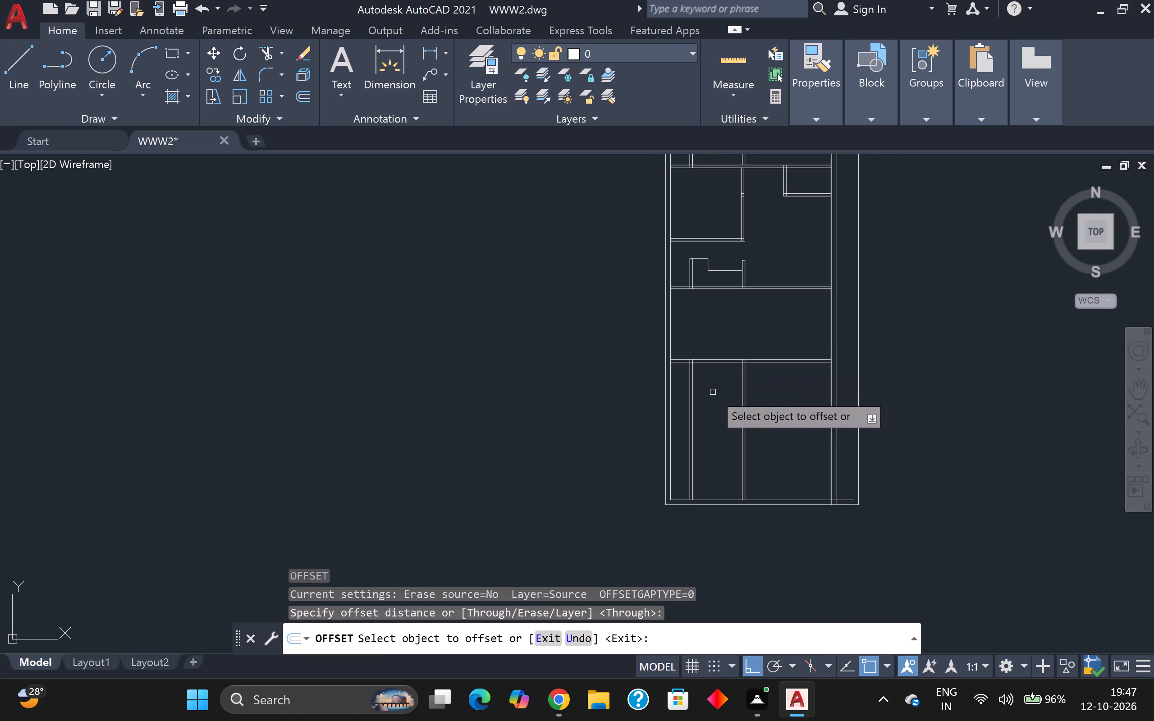
middle_click_drag(713, 390, 708, 379)
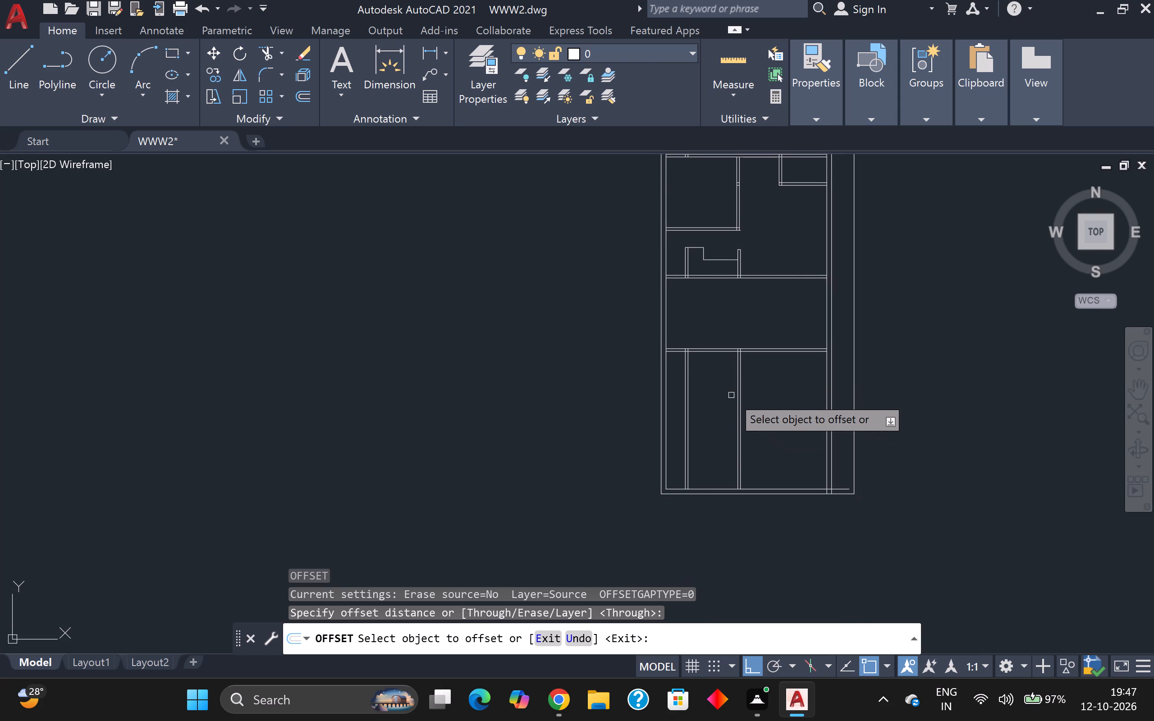
scroll(699, 361, "up", 2)
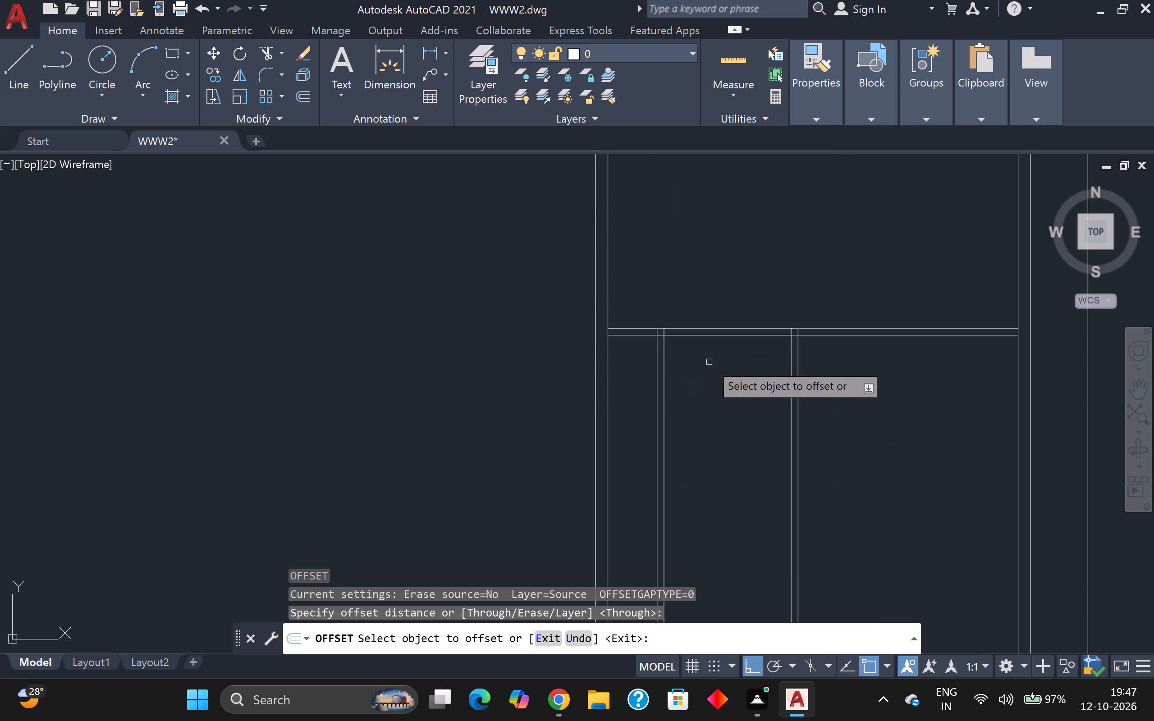
middle_click_drag(711, 359, 604, 240)
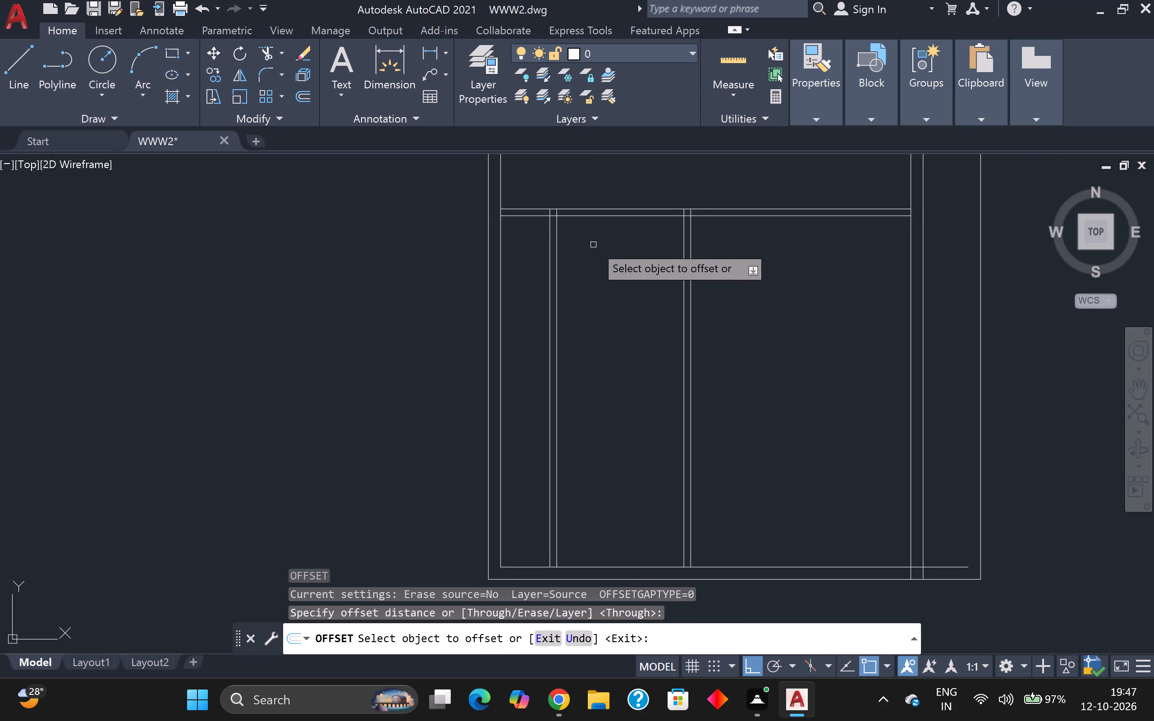
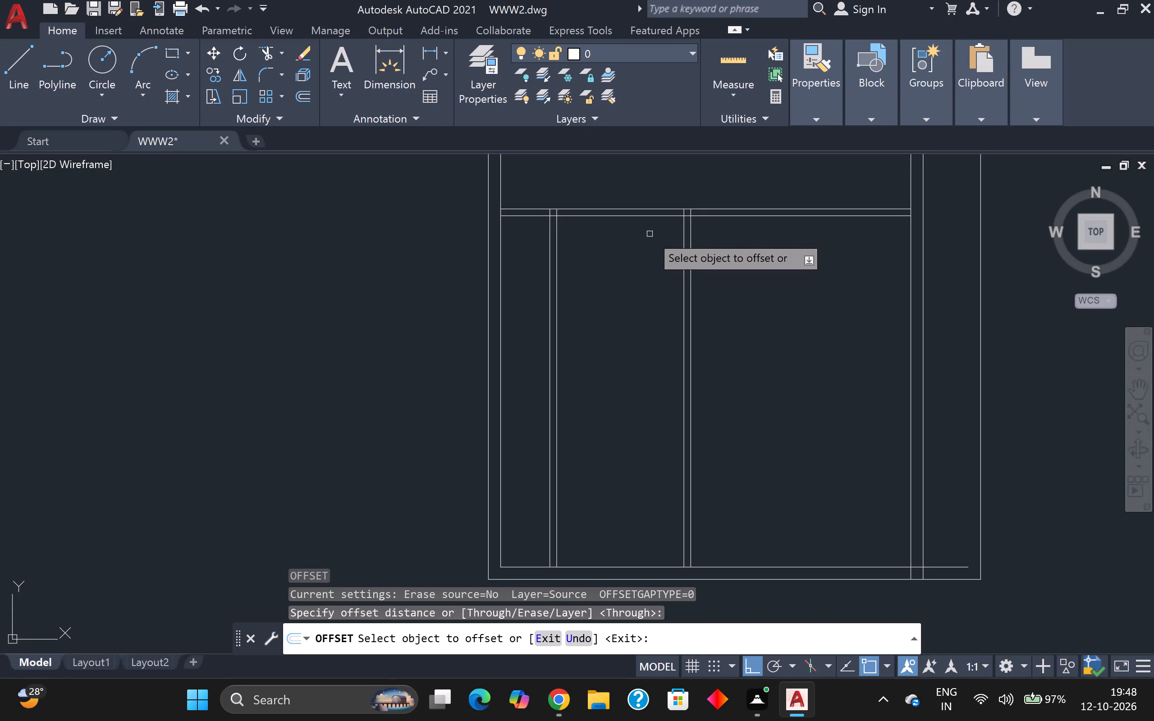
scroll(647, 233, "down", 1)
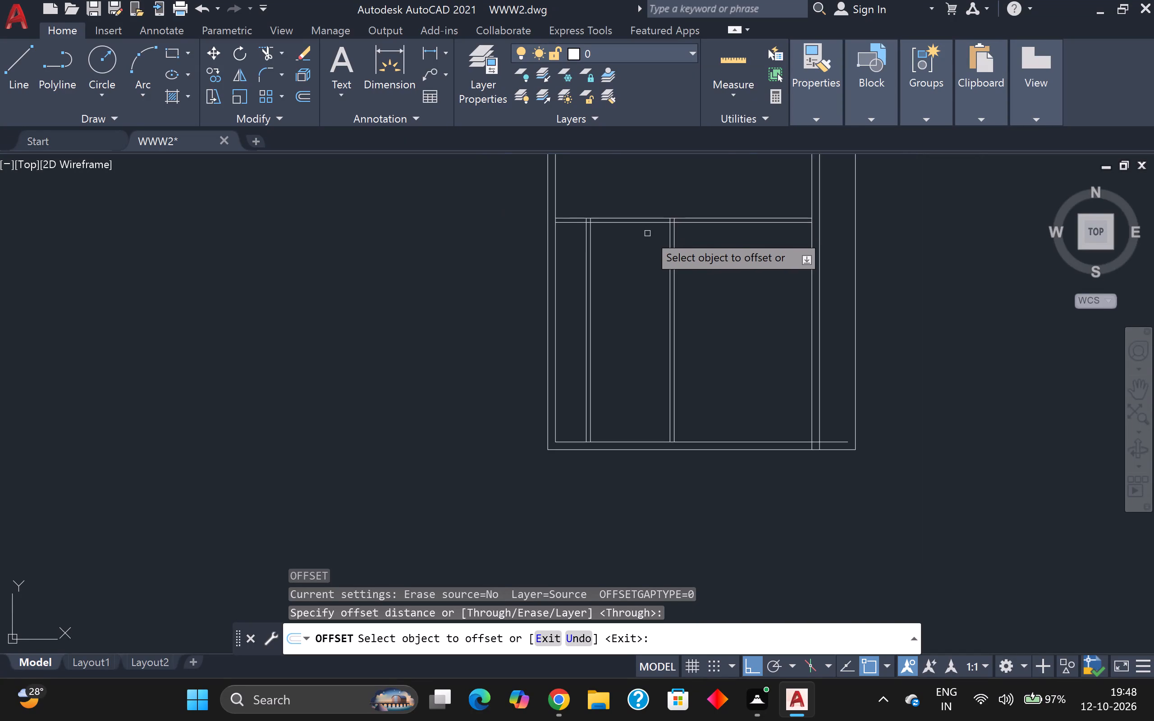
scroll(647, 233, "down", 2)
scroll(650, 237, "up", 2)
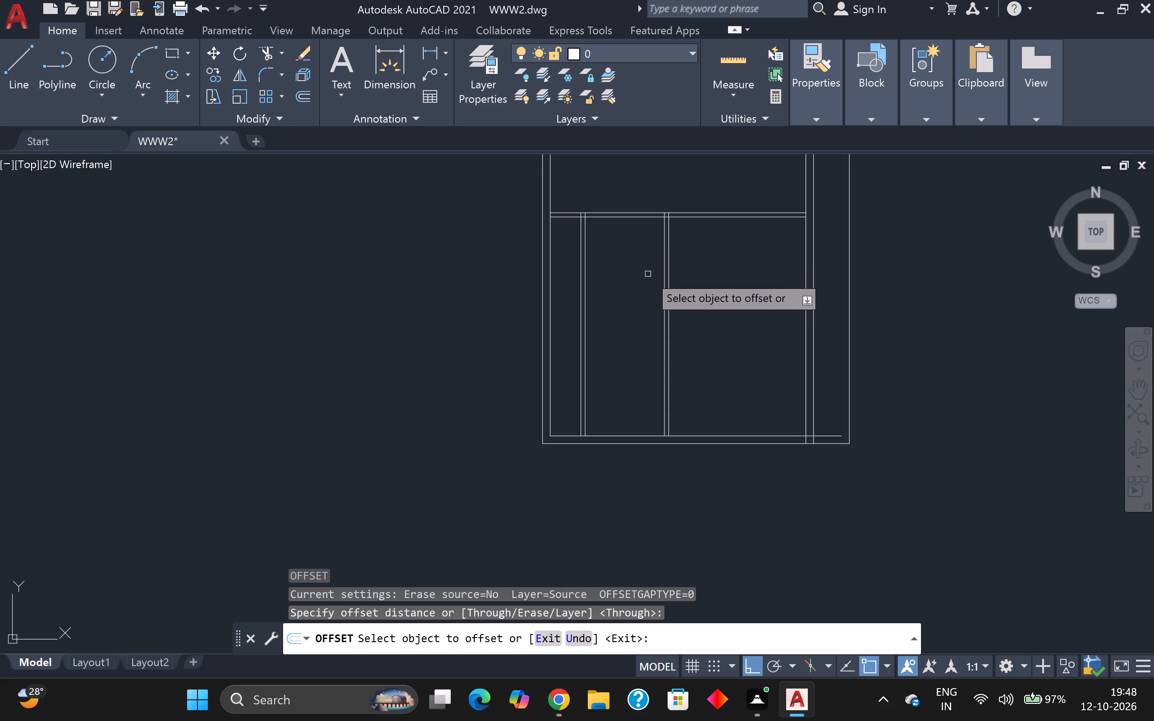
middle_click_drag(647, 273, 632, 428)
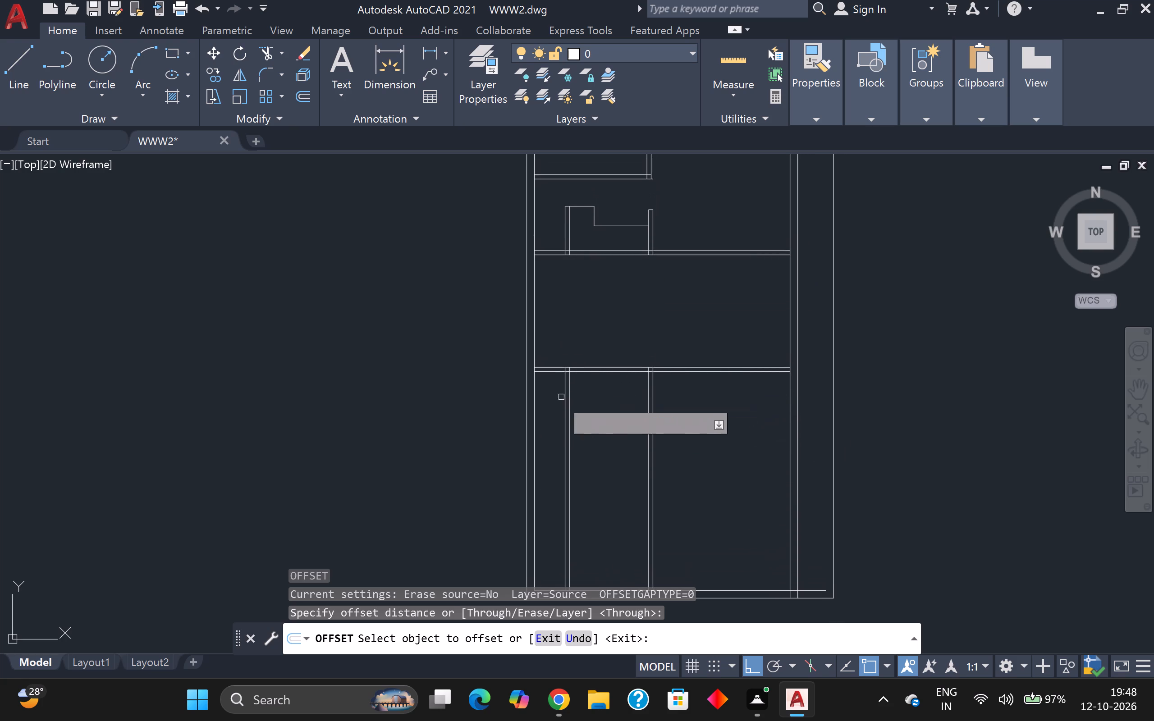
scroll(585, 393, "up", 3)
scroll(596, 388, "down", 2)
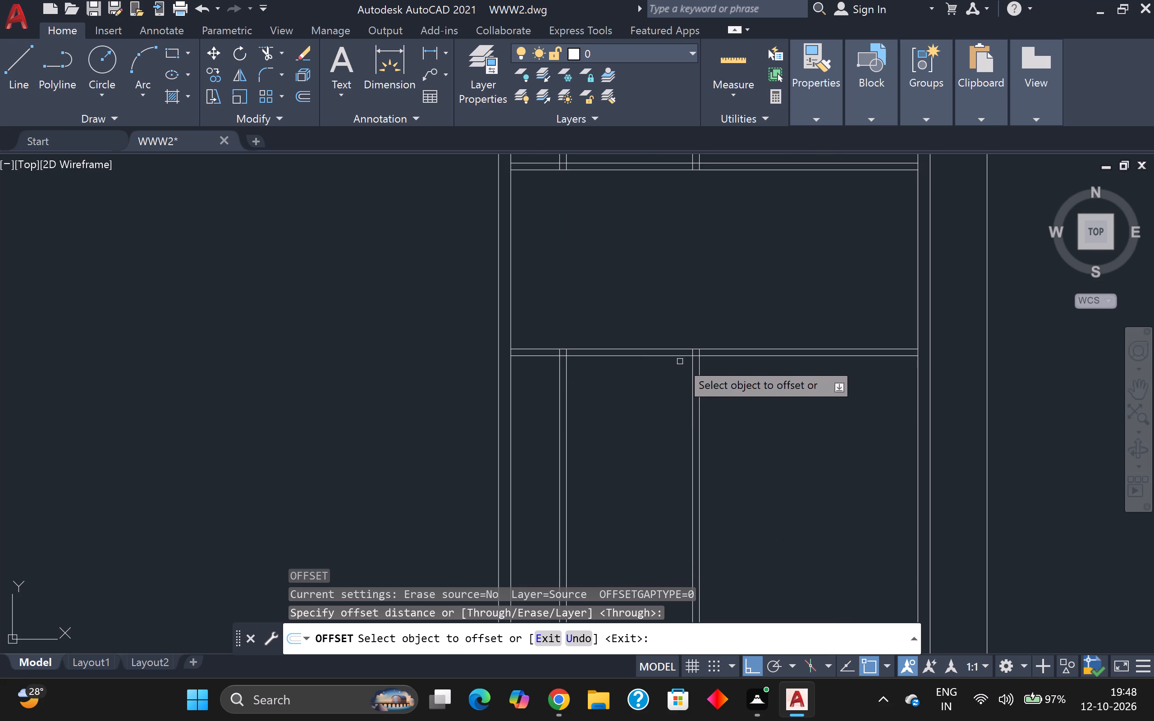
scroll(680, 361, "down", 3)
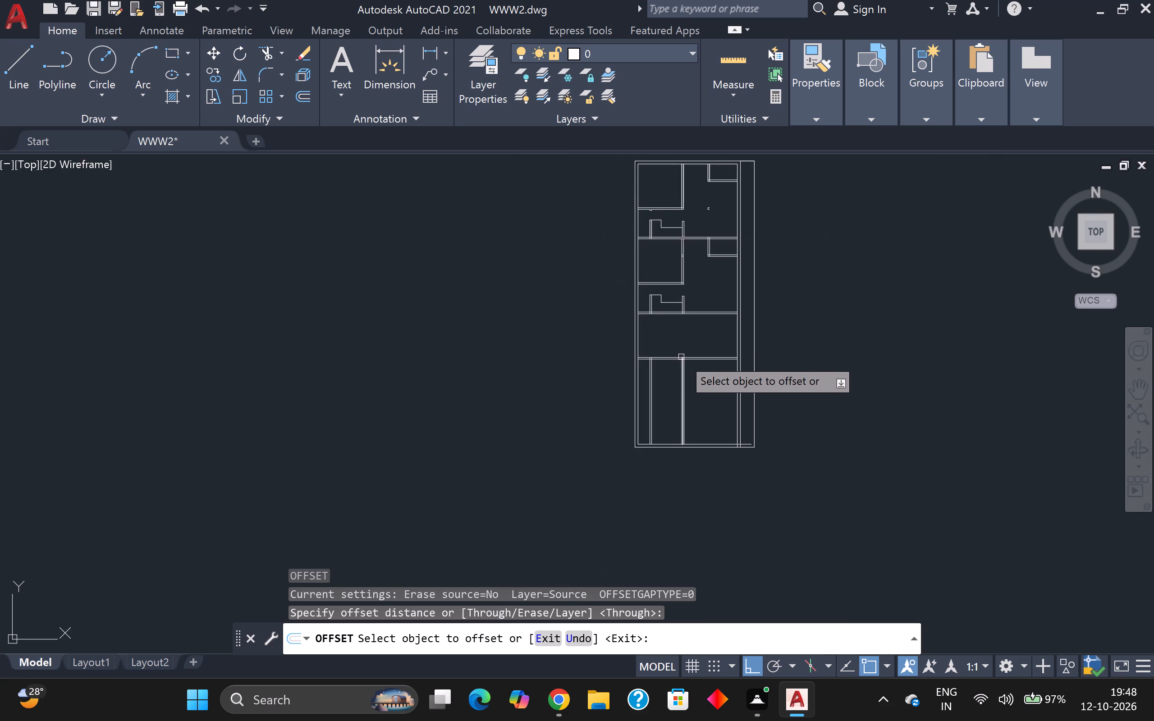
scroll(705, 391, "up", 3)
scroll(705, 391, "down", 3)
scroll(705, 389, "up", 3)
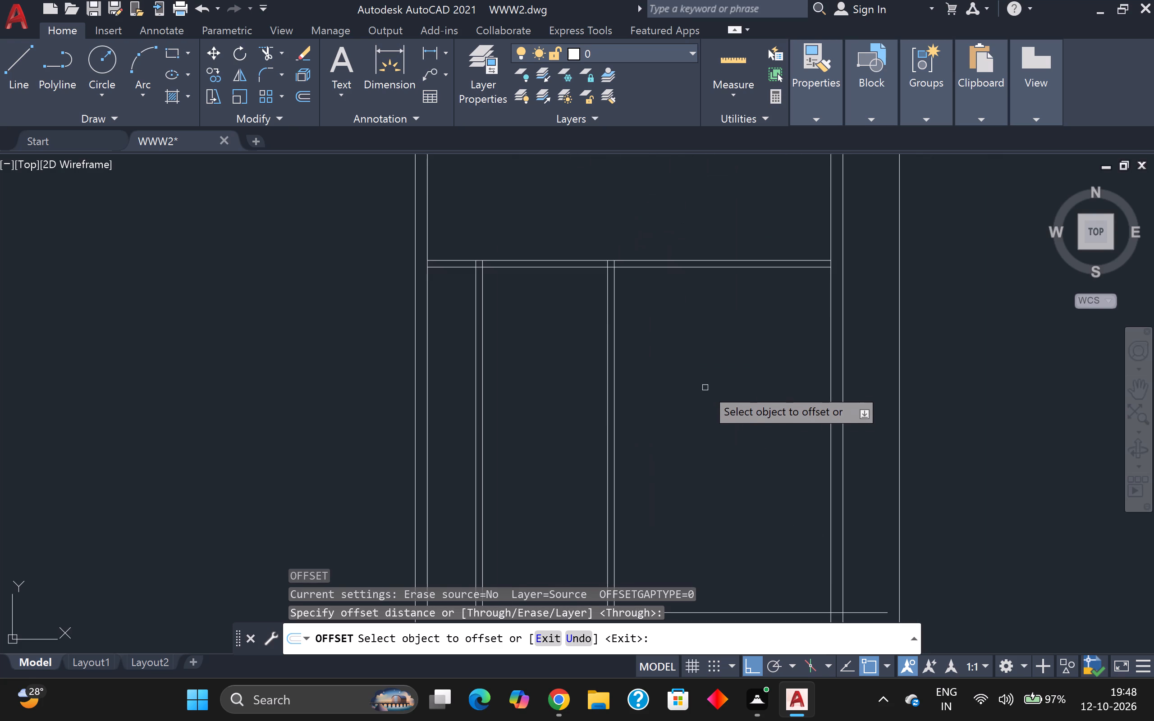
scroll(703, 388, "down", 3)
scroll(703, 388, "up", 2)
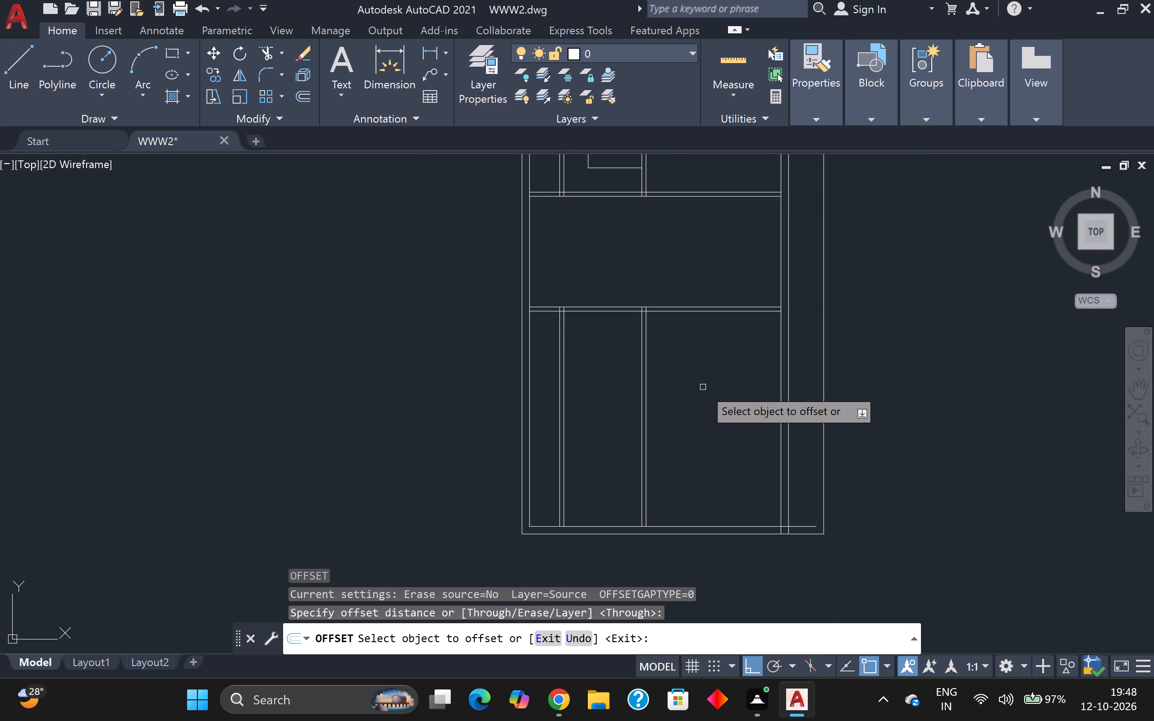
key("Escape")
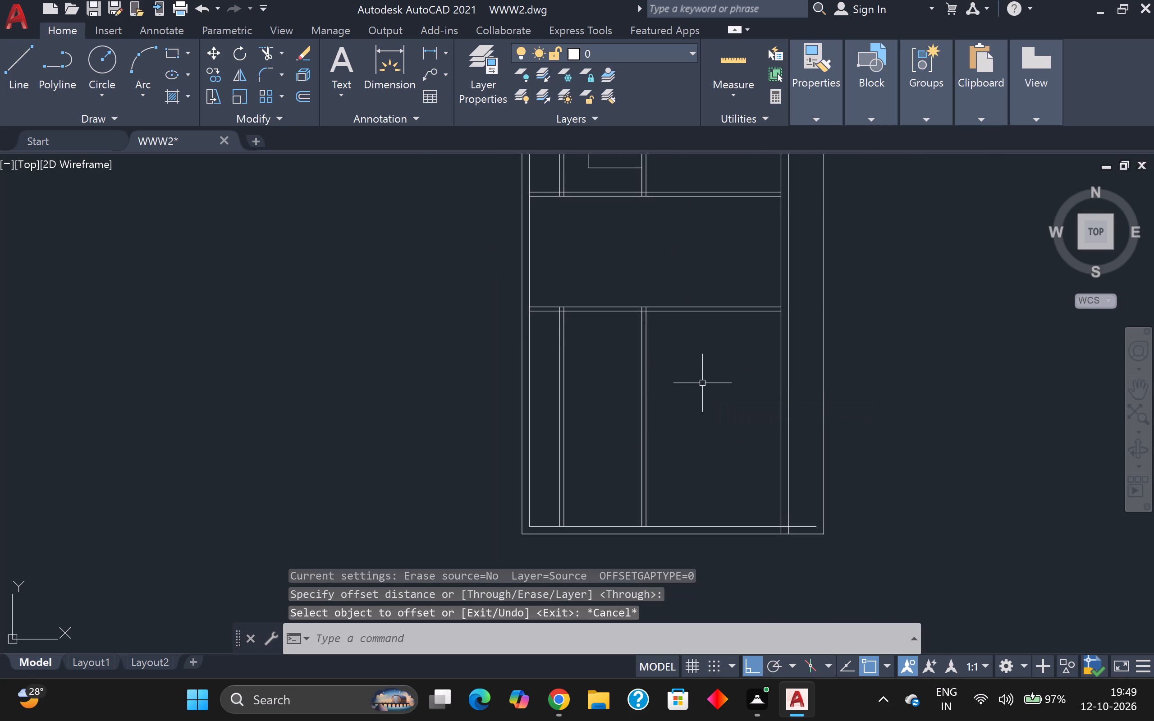
Trim the right-hand vertical partition below the lowest horizontal partition, including its two short lines inside that wall.
left_click(260, 51)
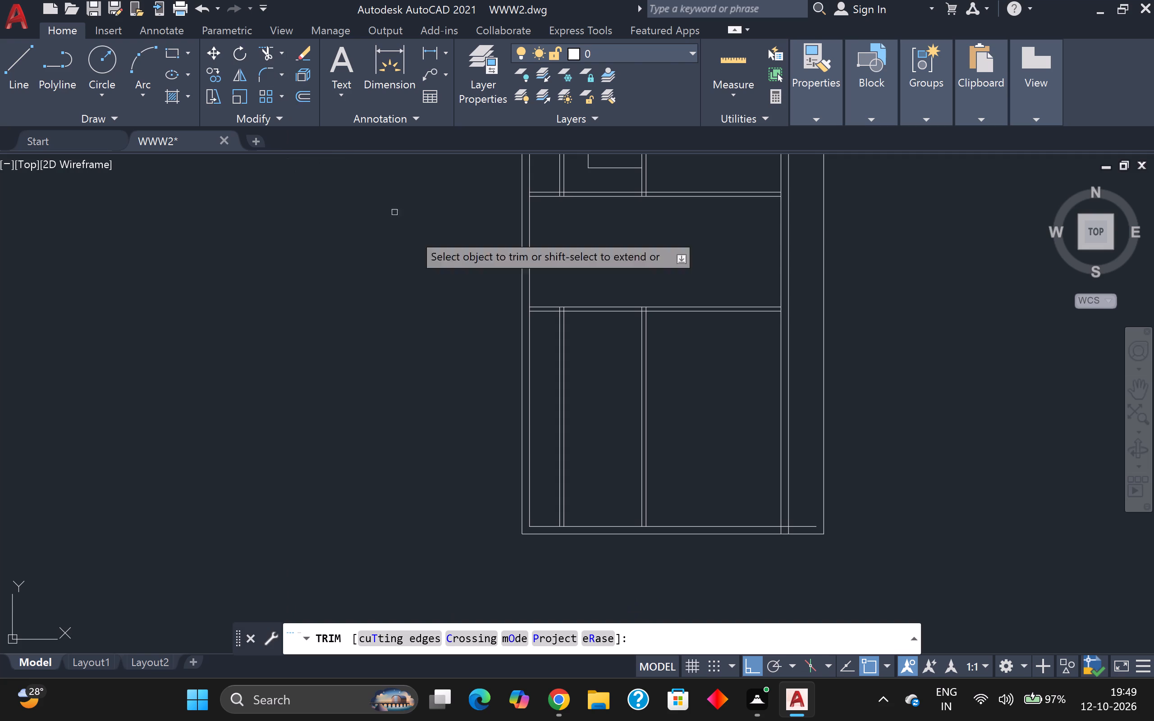
left_click(611, 376)
left_click(680, 388)
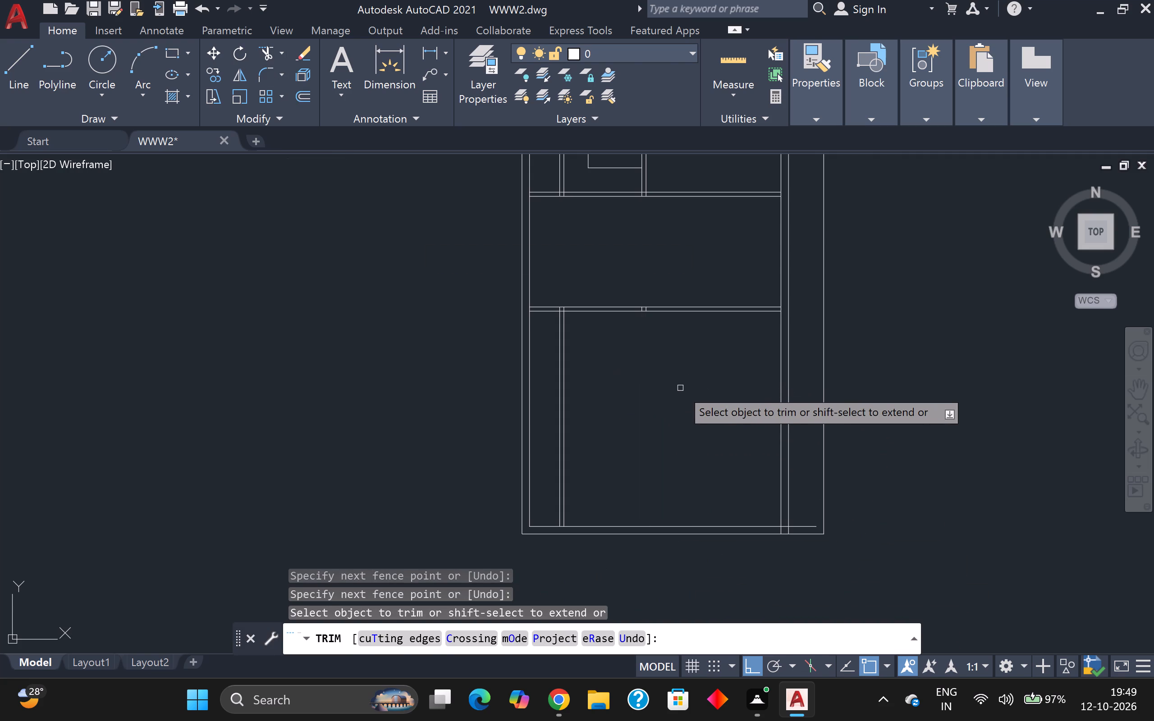
scroll(655, 328, "up", 2)
scroll(631, 301, "up", 2)
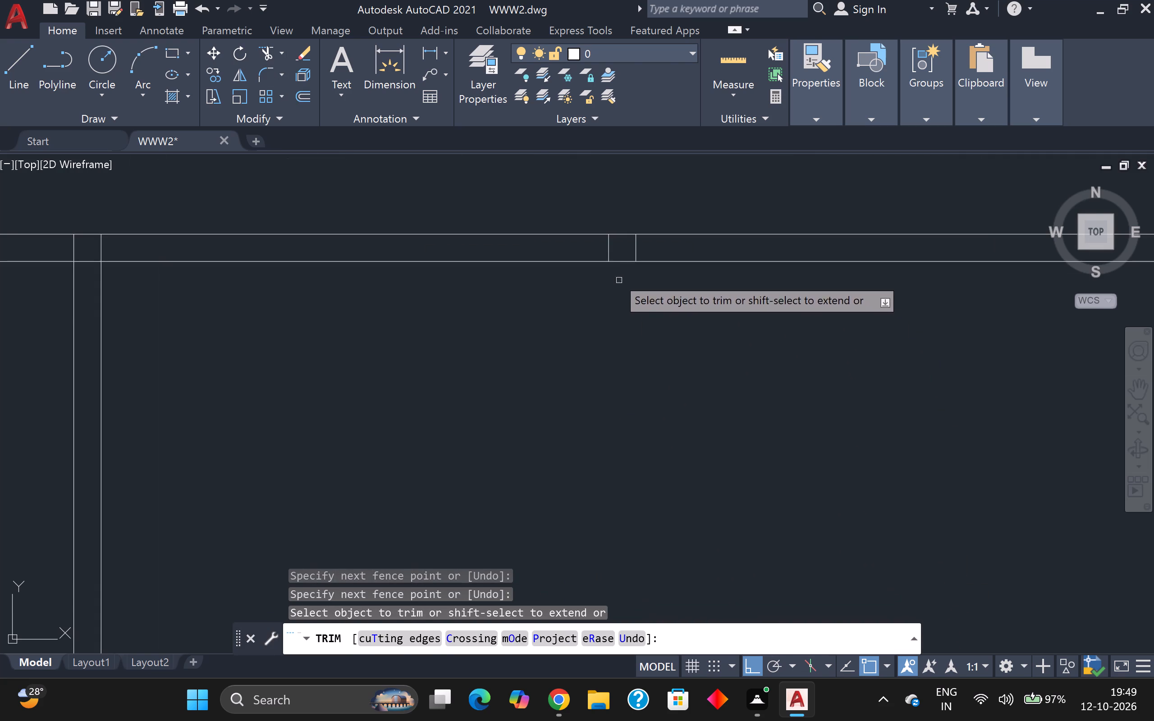
left_click(591, 251)
left_click(649, 252)
scroll(647, 272, "down", 4)
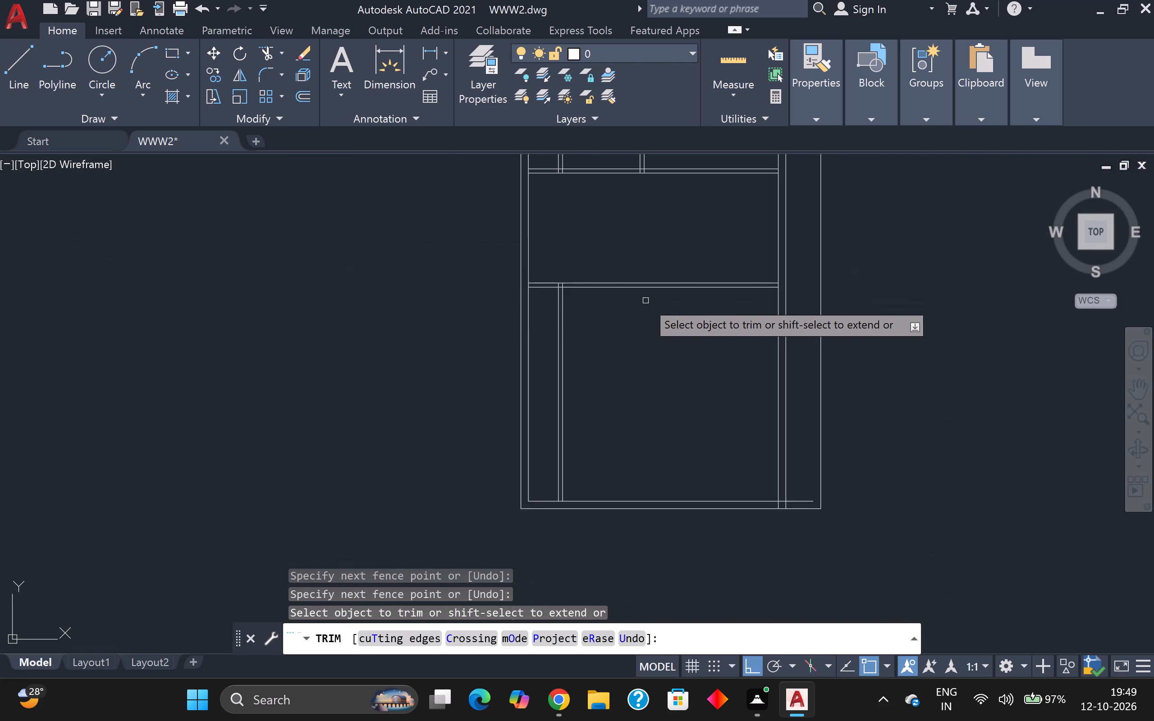
scroll(645, 309, "down", 1)
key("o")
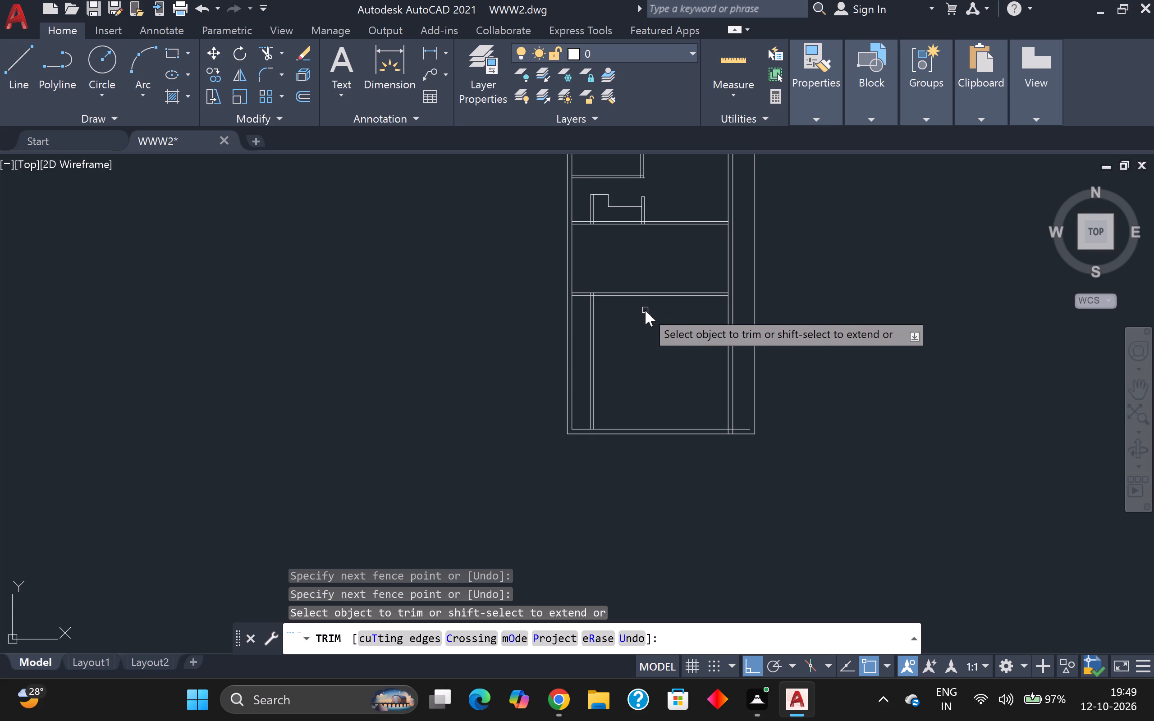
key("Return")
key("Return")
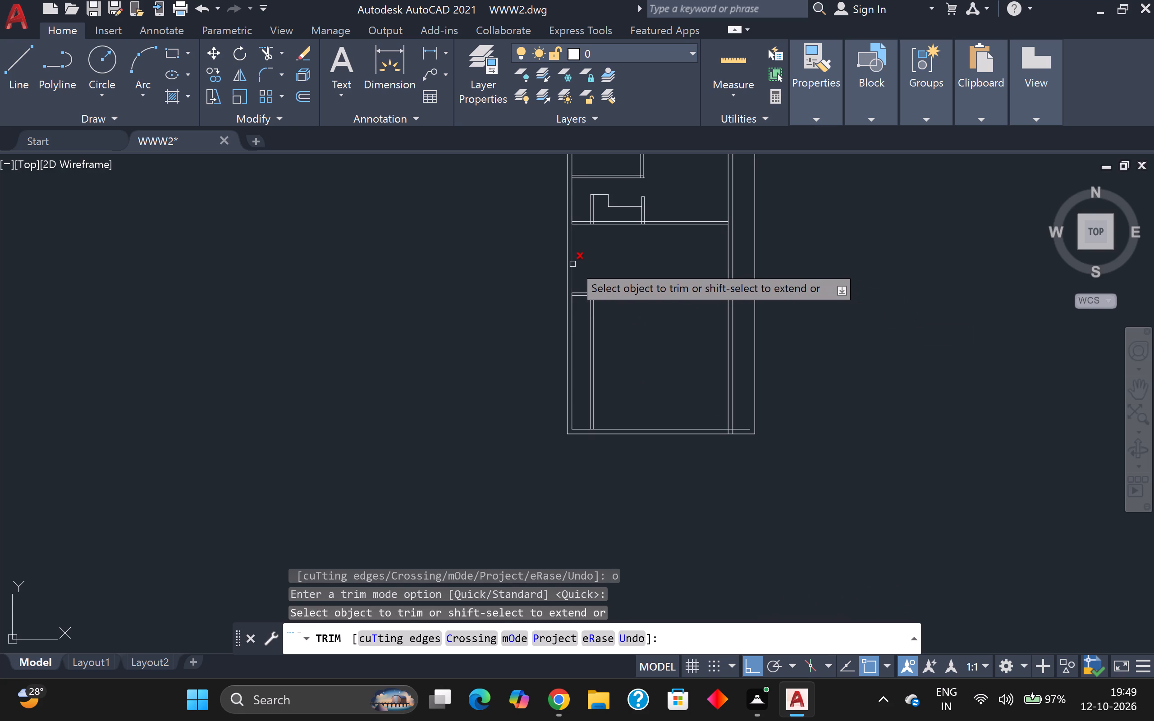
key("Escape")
Offset the left outer wall's inner line 11' into the plan, and offset the new line 5" further for a vertical partition.
key("o")
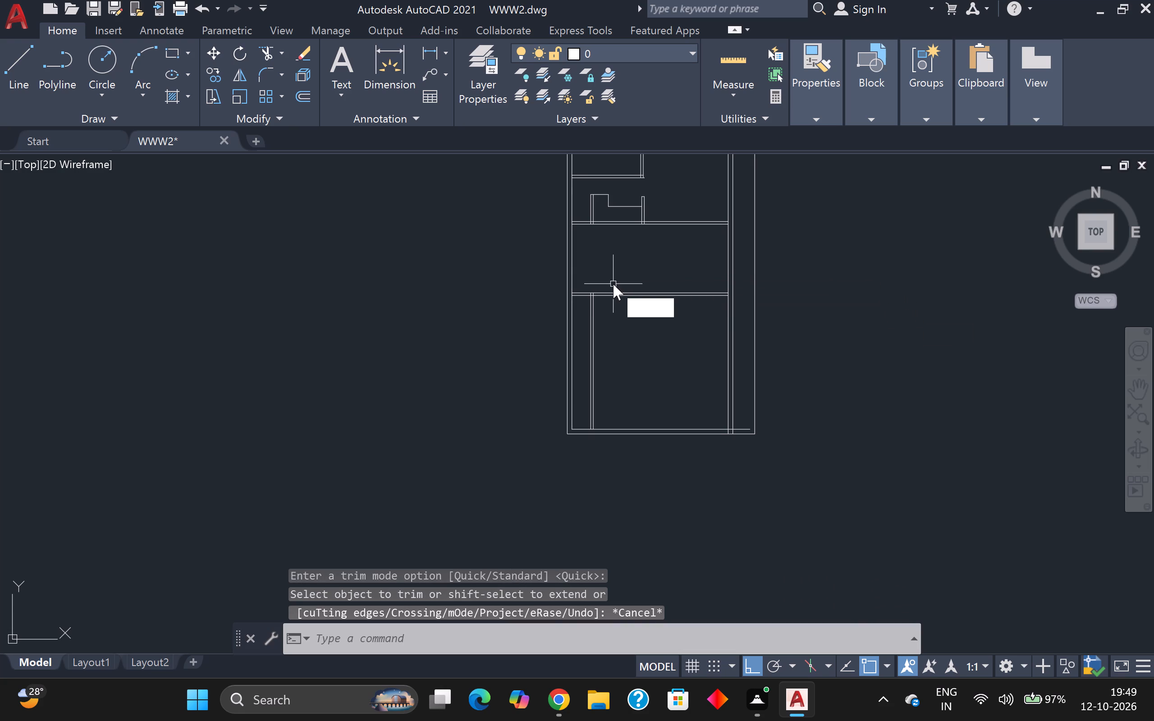
key("Return")
key("Return")
left_click(573, 253)
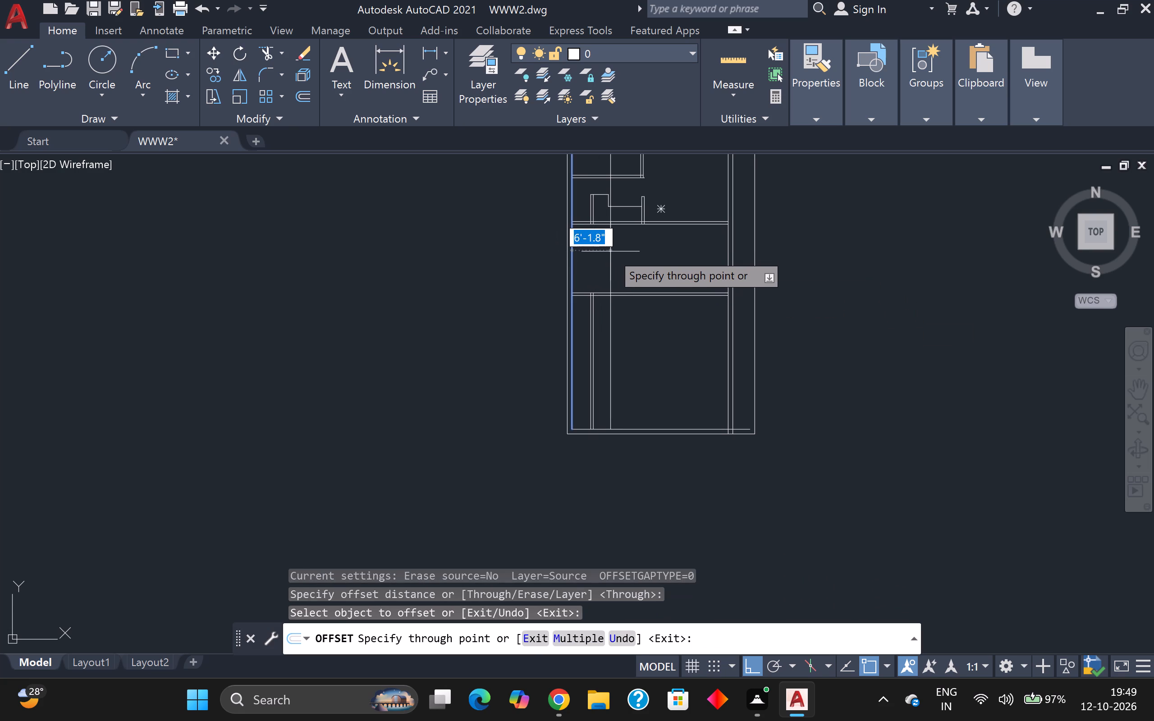
type("11'")
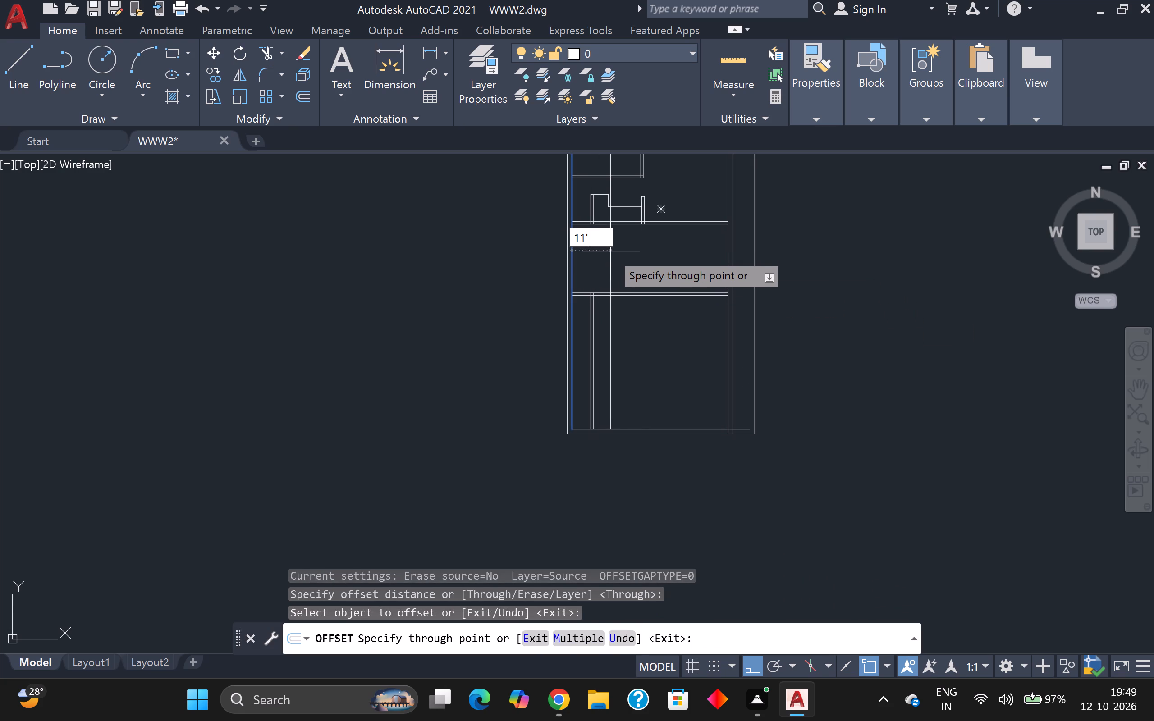
key("Return")
scroll(670, 260, "up", 4)
left_click(522, 272)
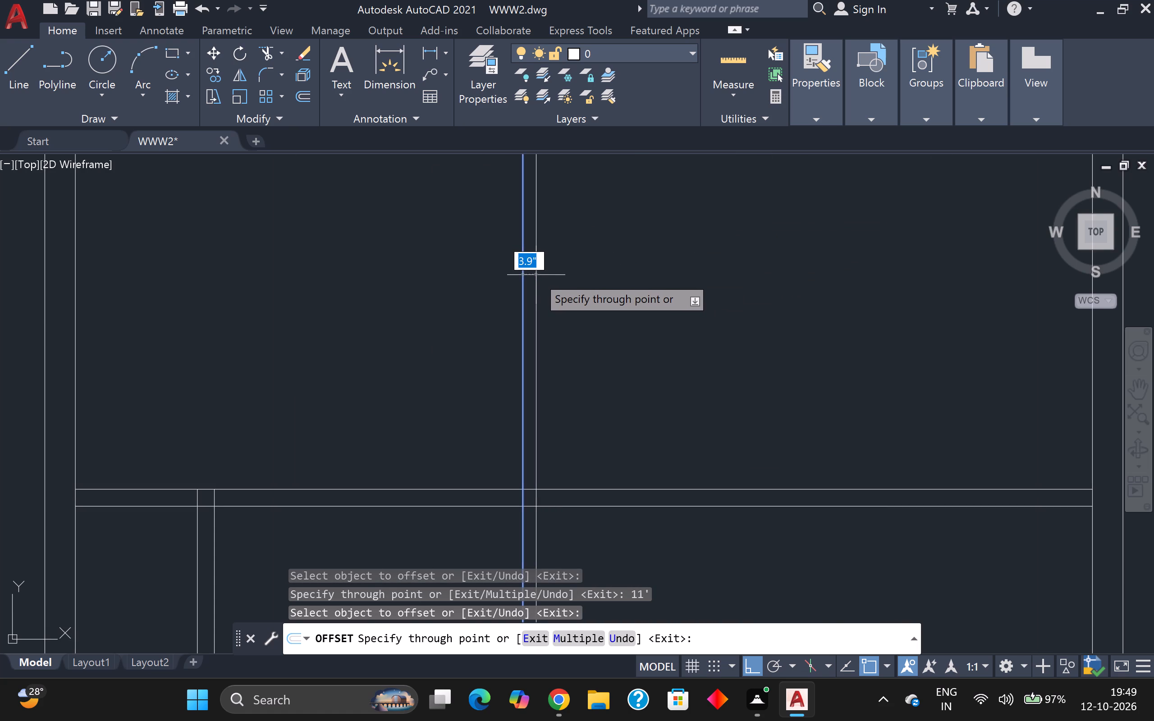
key("5")
key("Return")
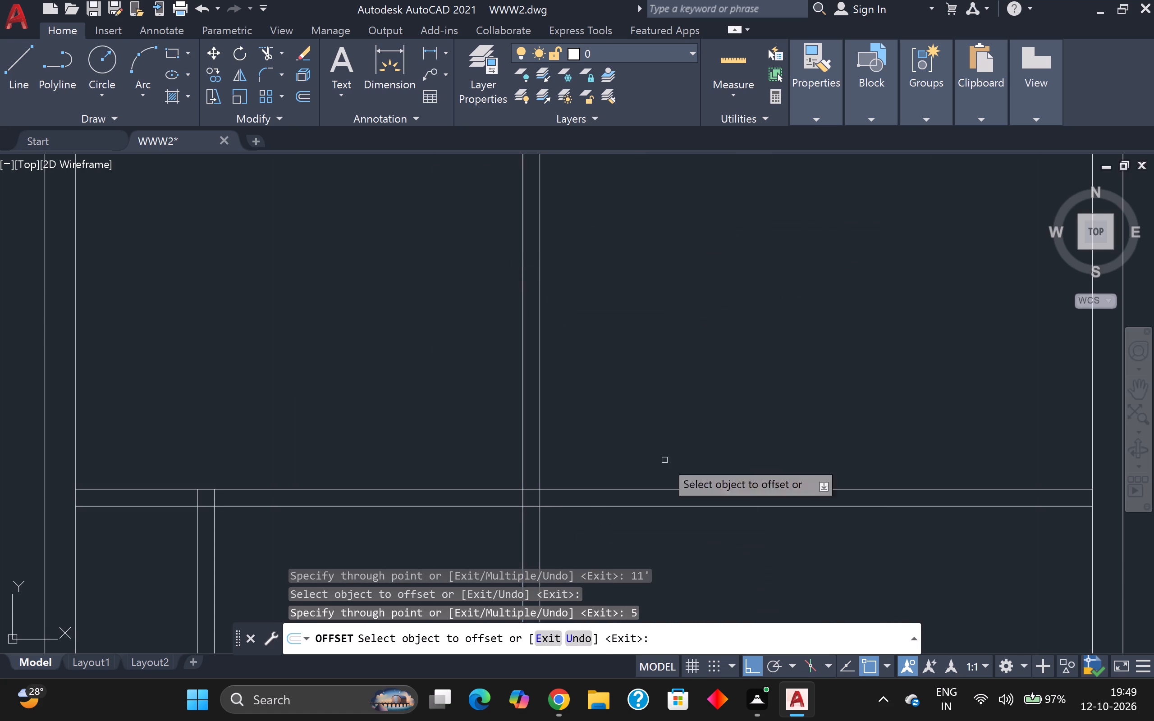
Trim both lines of the new vertical partition above the room below the lower stepped outline, including their pieces inside its top wall.
scroll(702, 406, "down", 1)
middle_click_drag(691, 385, 712, 558)
scroll(699, 452, "down", 1)
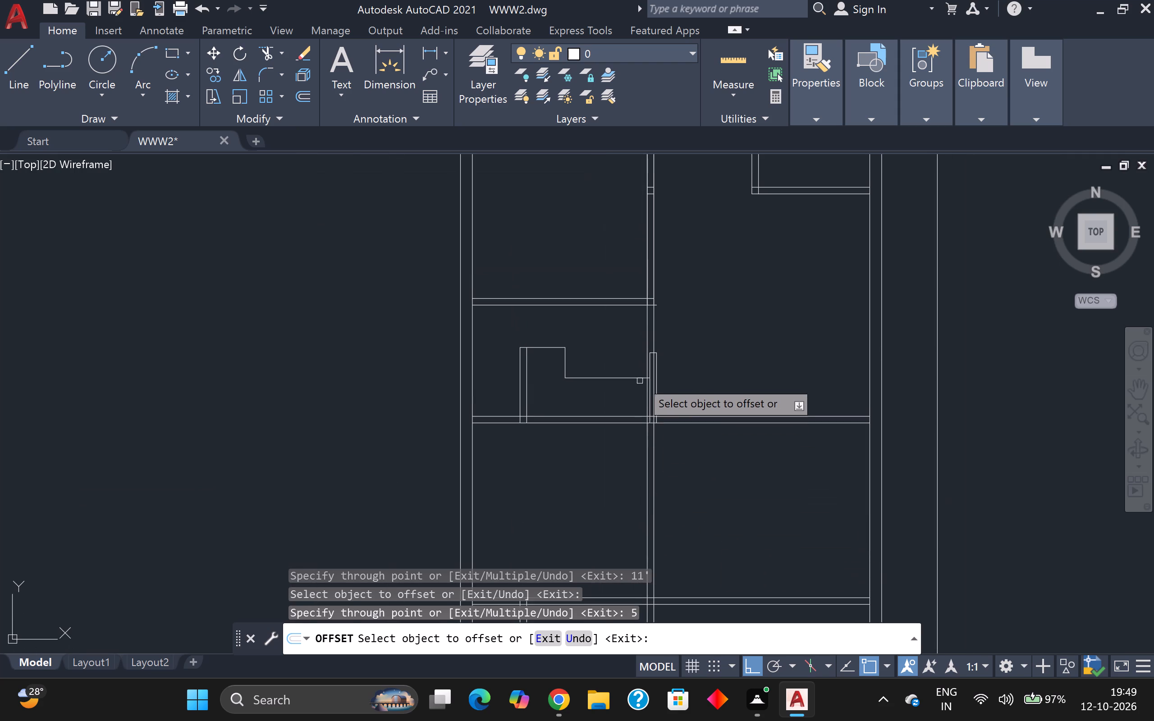
scroll(640, 375, "up", 2)
scroll(673, 402, "up", 2)
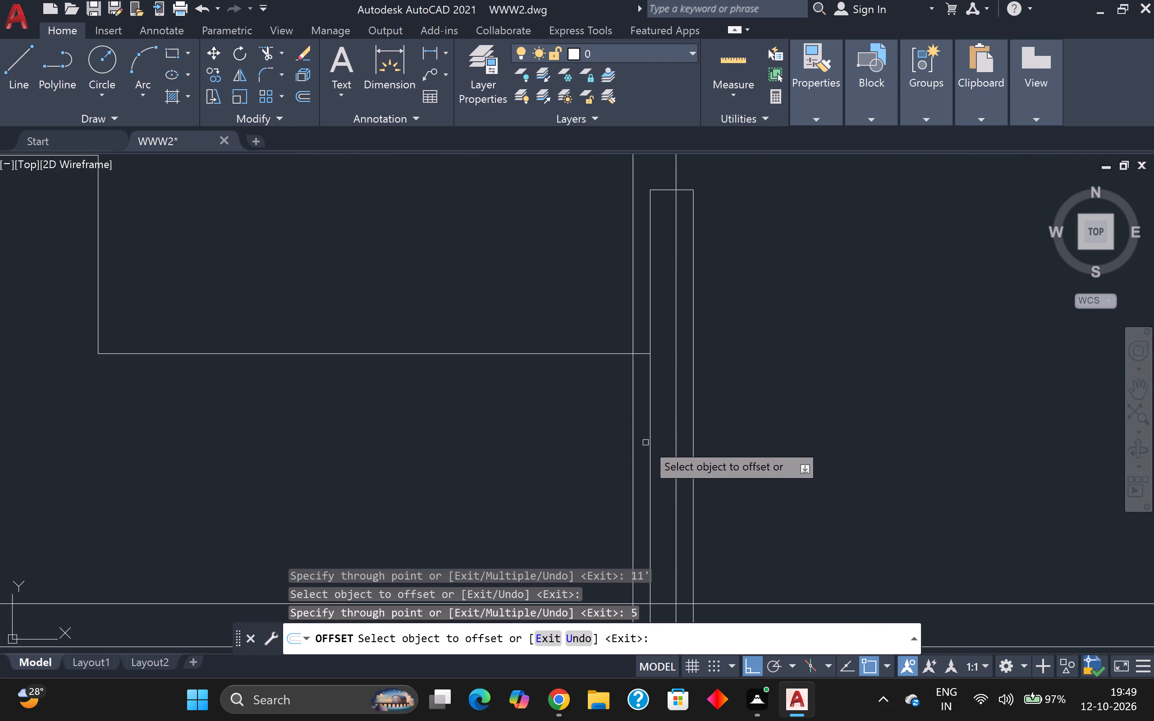
left_click(273, 53)
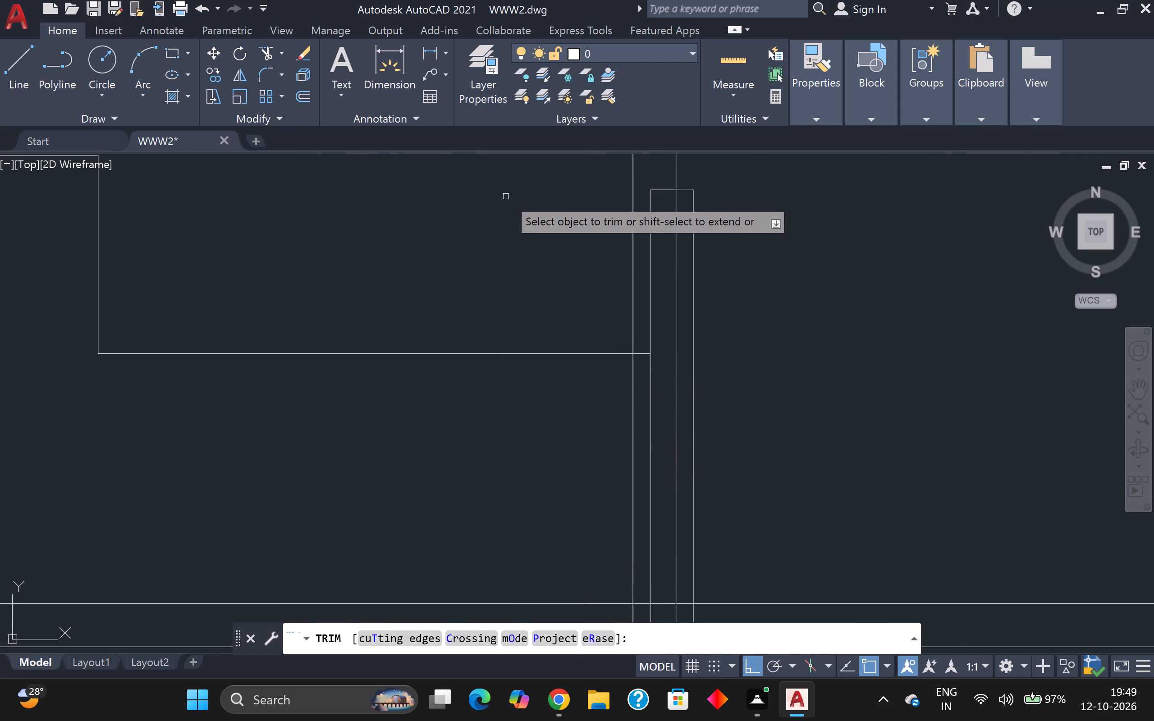
scroll(619, 271, "down", 2)
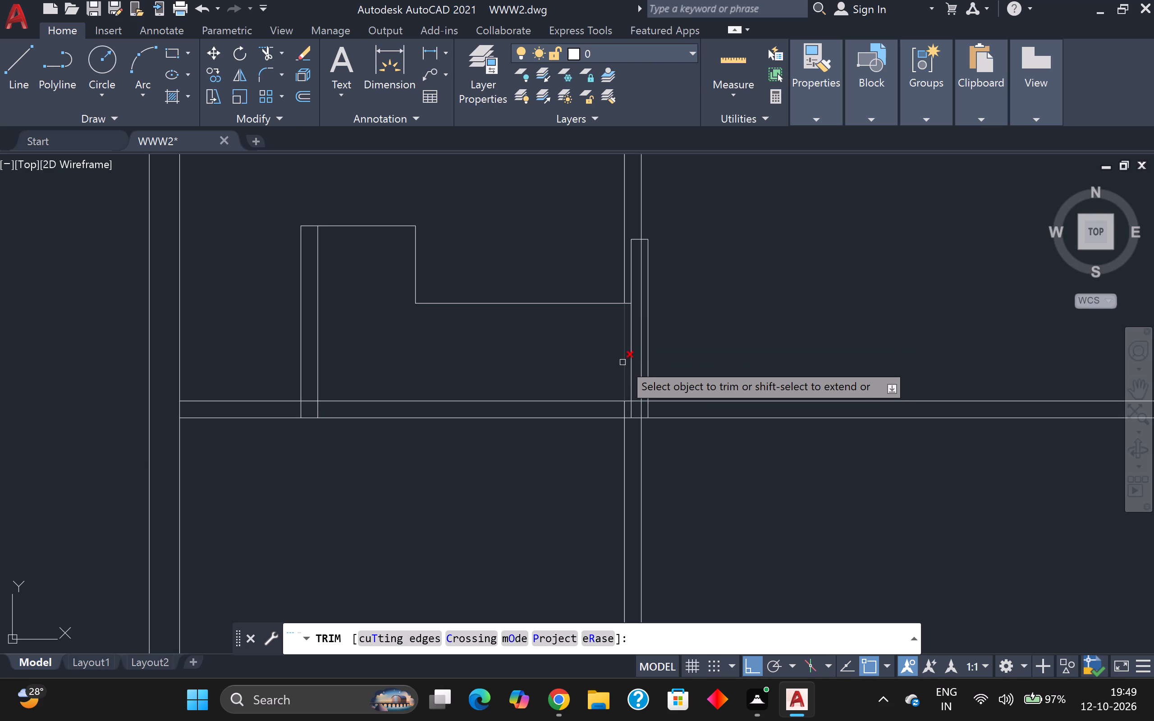
left_click(623, 362)
scroll(651, 372, "up", 2)
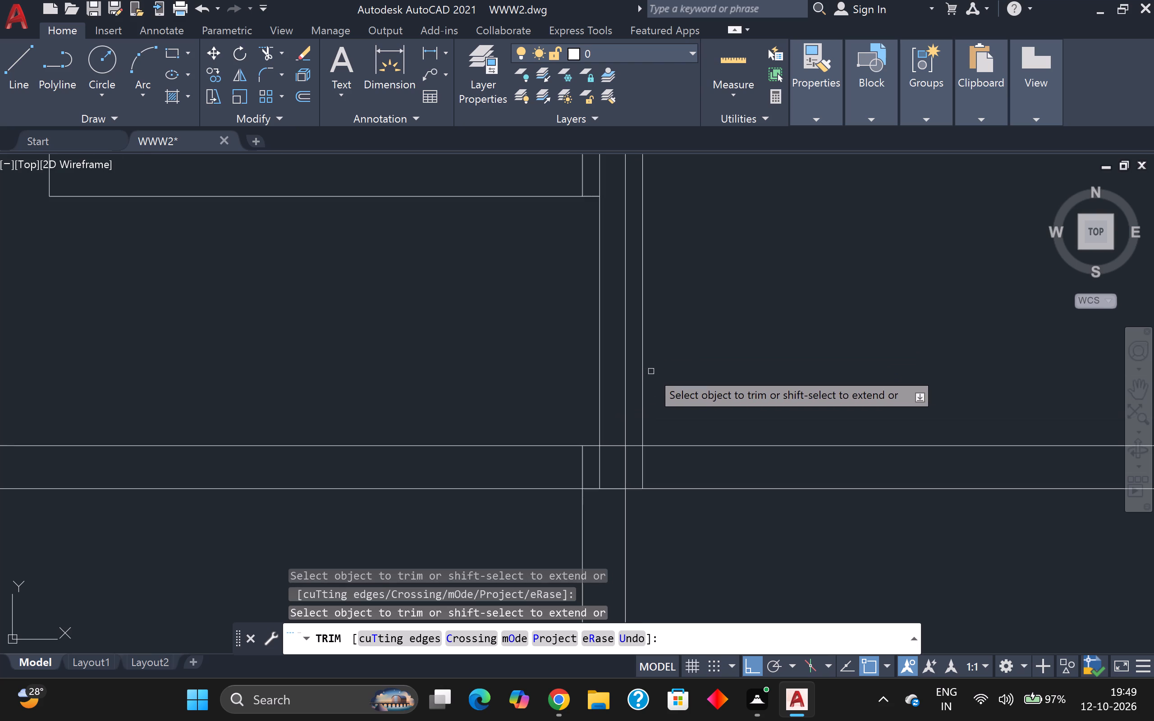
left_click(624, 379)
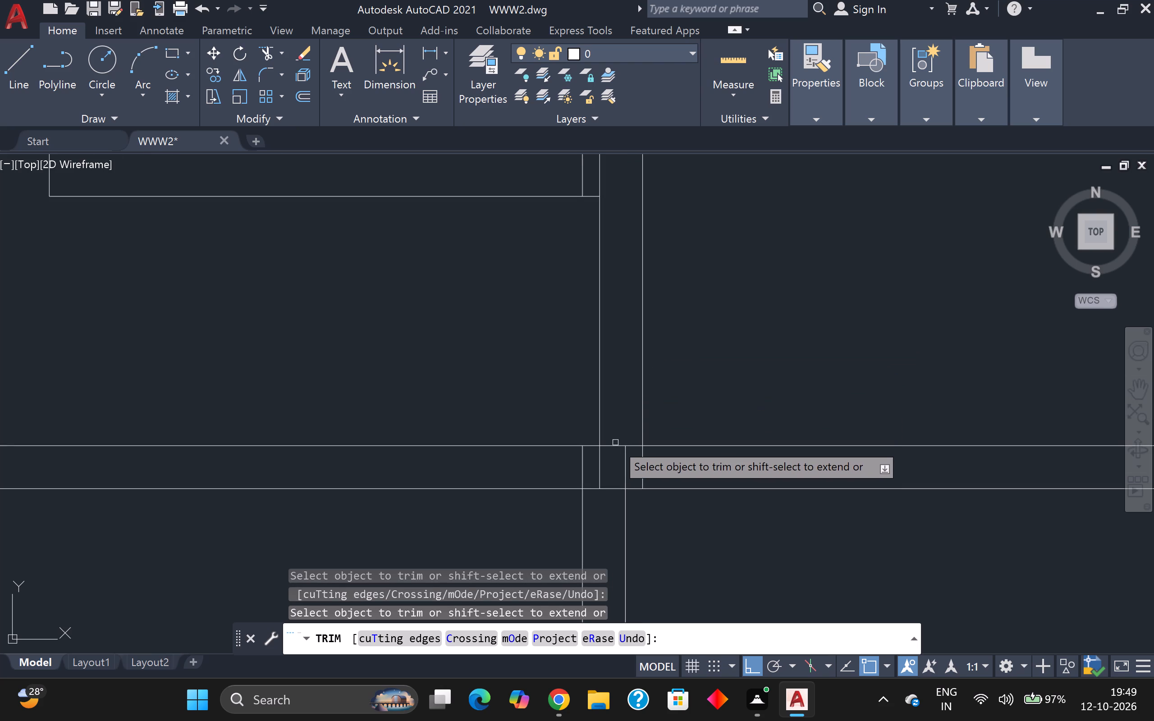
left_click(582, 457)
left_click(623, 467)
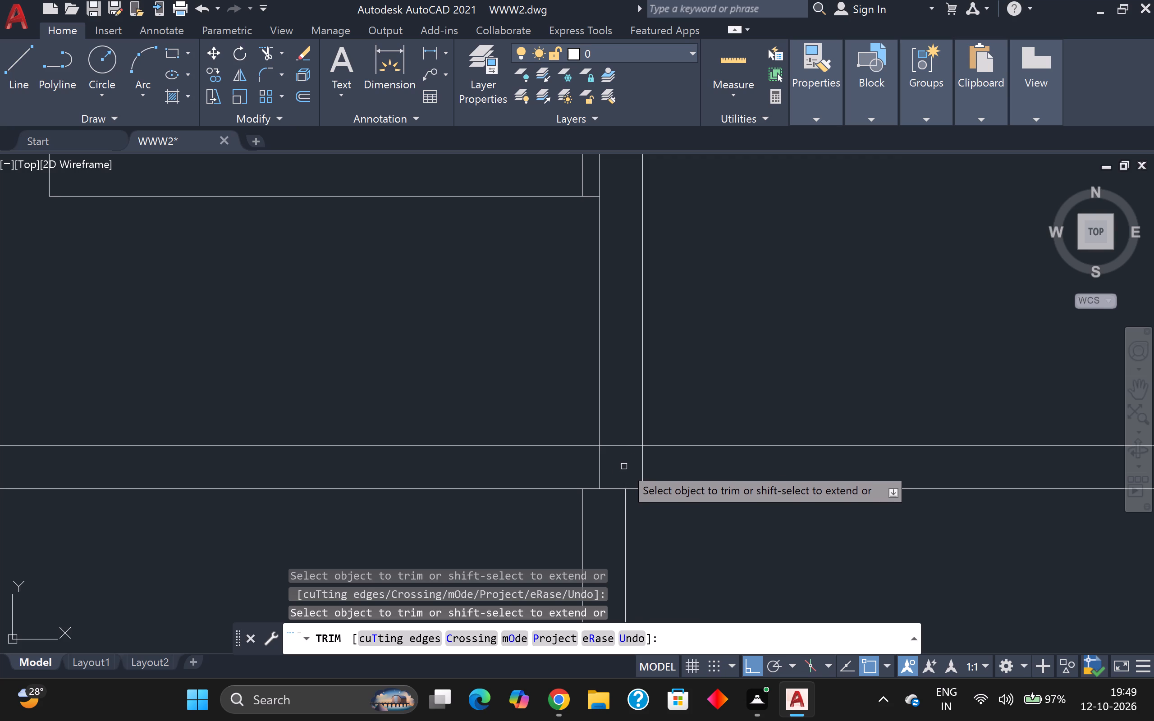
scroll(624, 453, "down", 2)
scroll(602, 337, "up", 1)
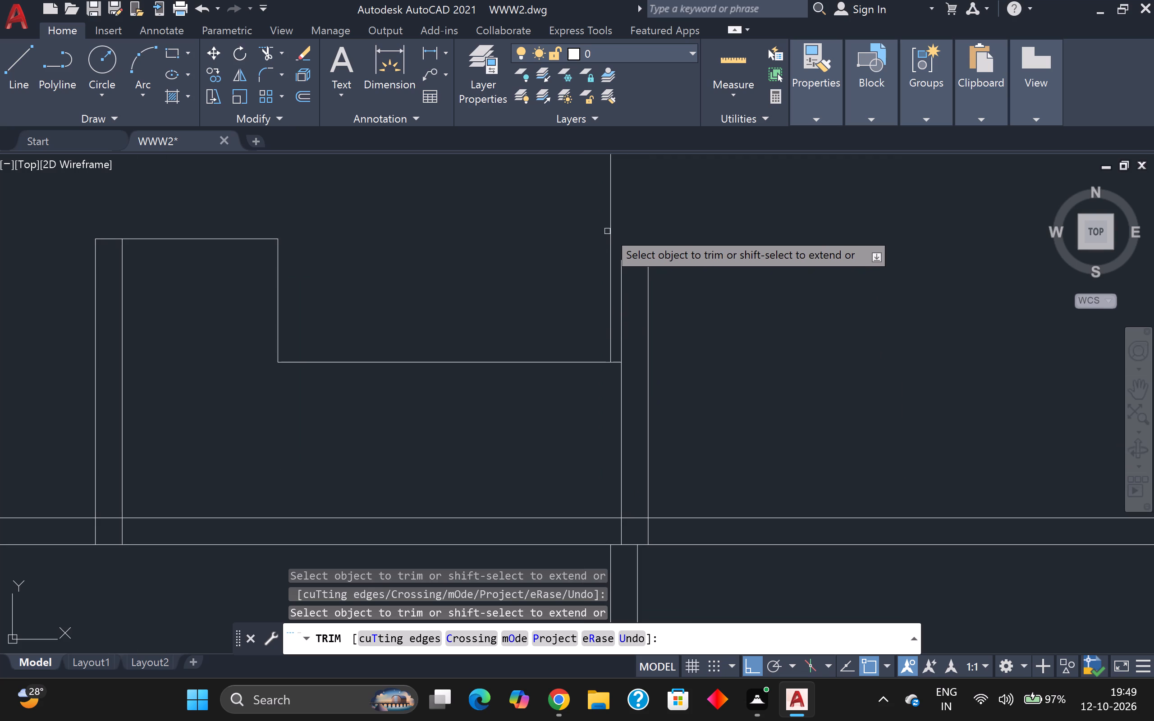
left_click(613, 222)
Trim the two short line ends of the wall at the lower stepped outline's right end inside the horizontal partition below it.
scroll(613, 222, "down", 3)
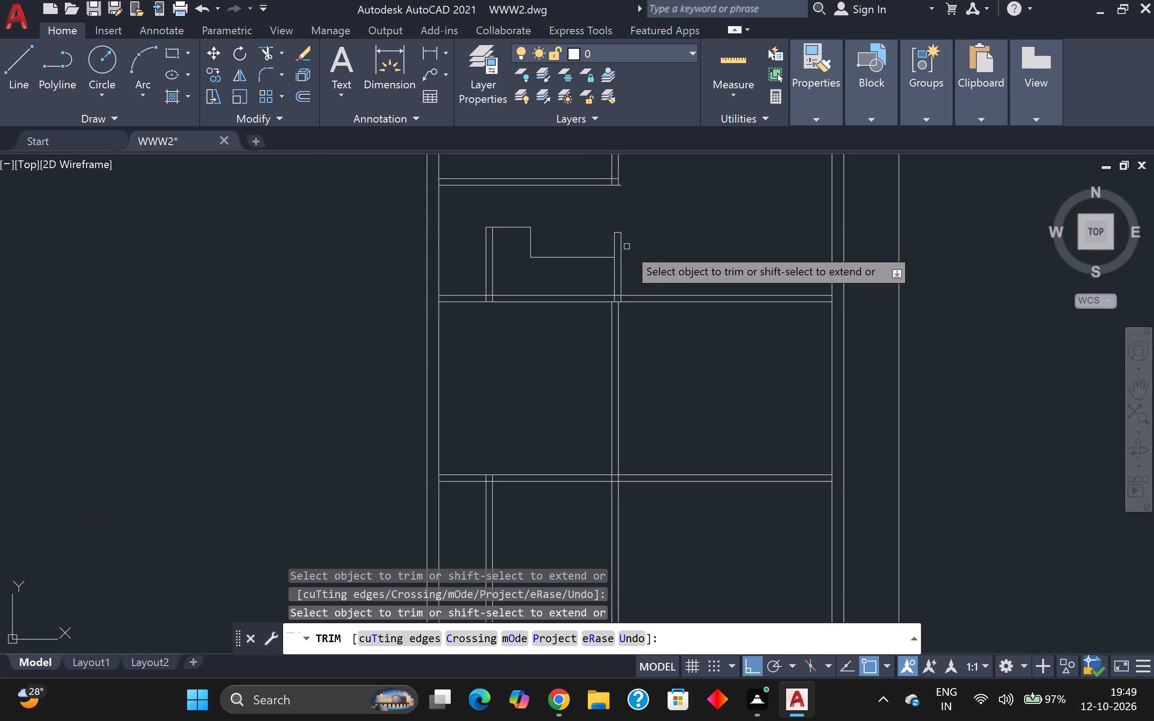
scroll(631, 315, "up", 2)
left_click(603, 271)
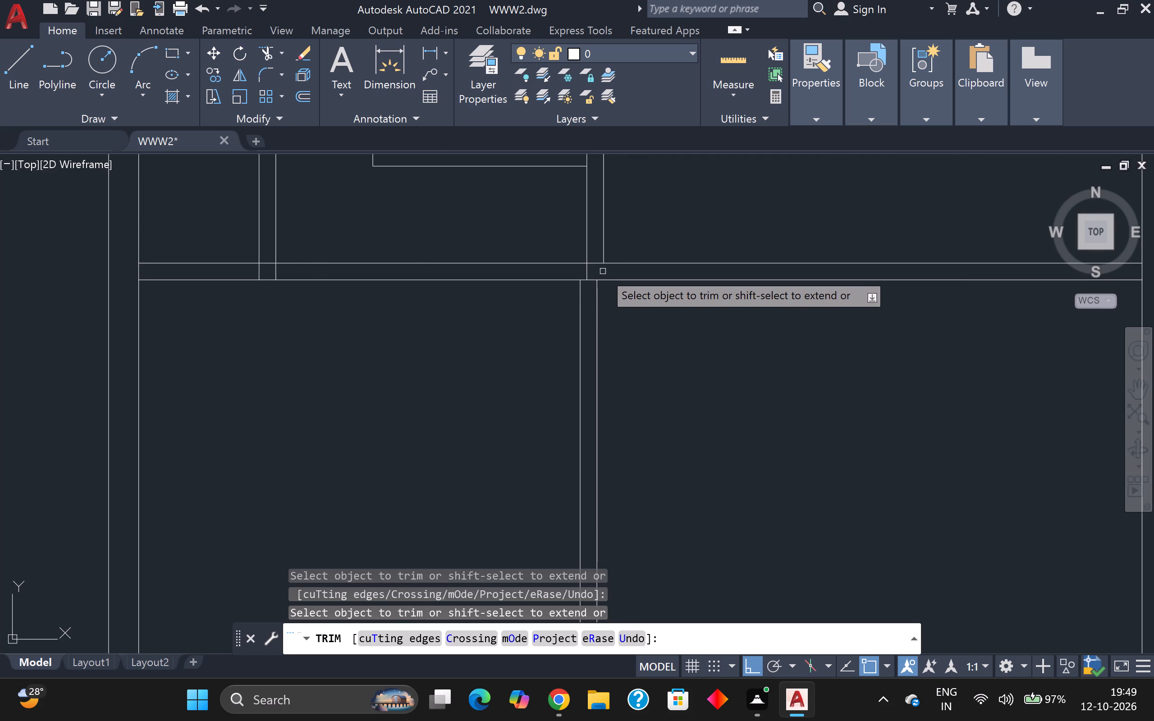
left_click(582, 268)
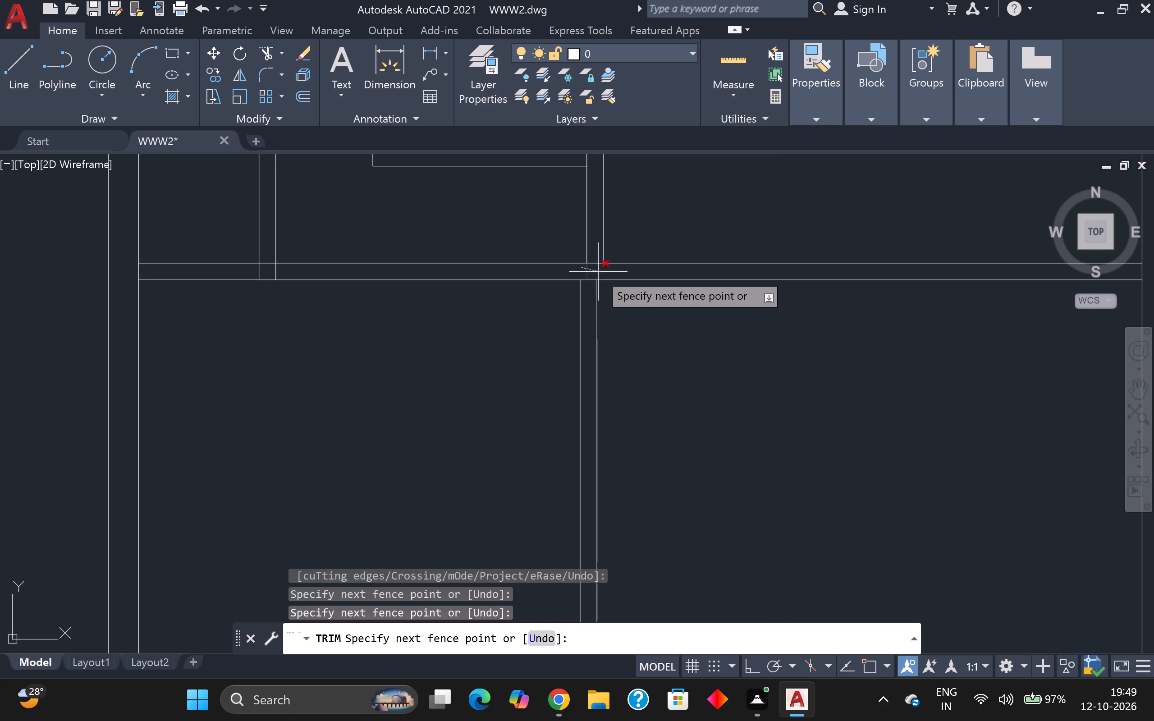
left_click(608, 269)
Trim both lines of the new vertical partition below the lowest horizontal partition, including their short pieces inside that wall.
scroll(628, 301, "down", 2)
middle_click_drag(632, 317, 620, 191)
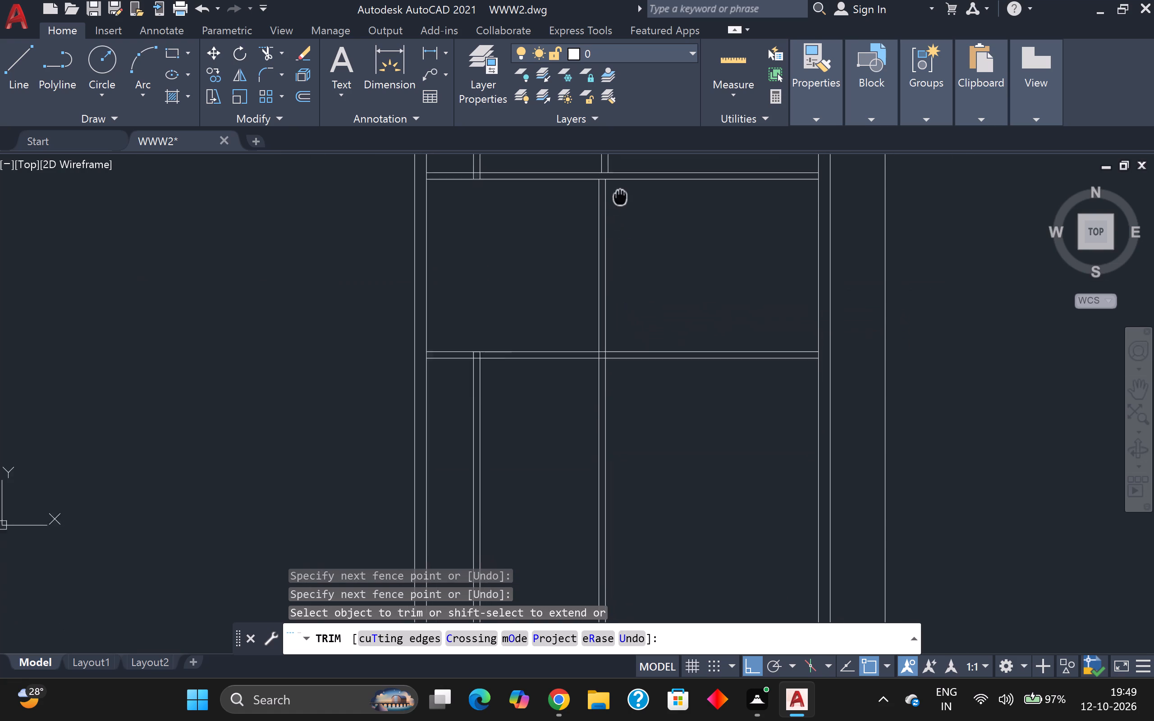
middle_click_drag(620, 191, 619, 168)
left_click(640, 380)
left_click(583, 377)
scroll(600, 329, "up", 3)
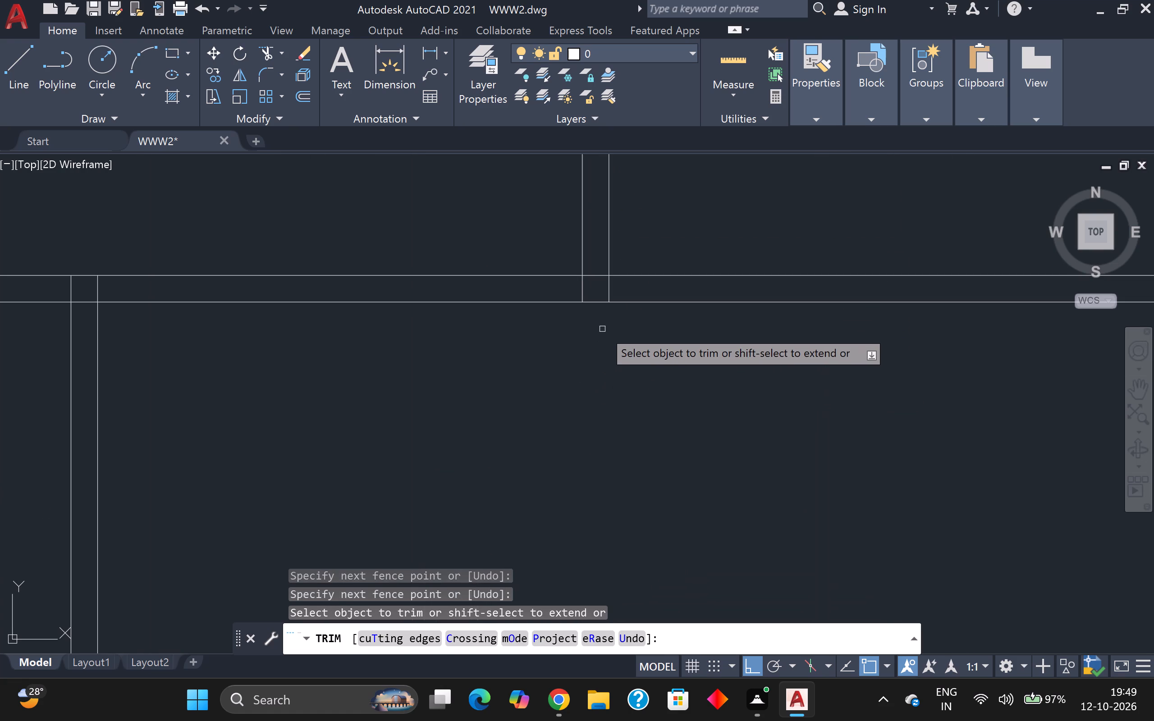
left_click(570, 289)
left_click(646, 287)
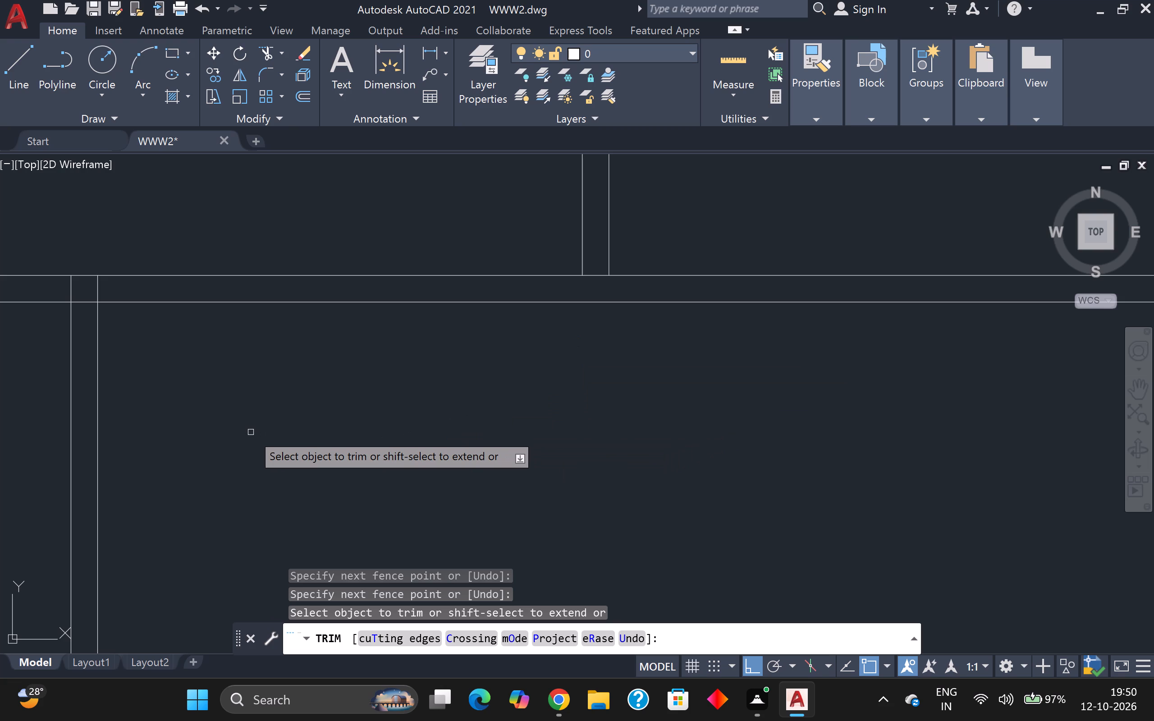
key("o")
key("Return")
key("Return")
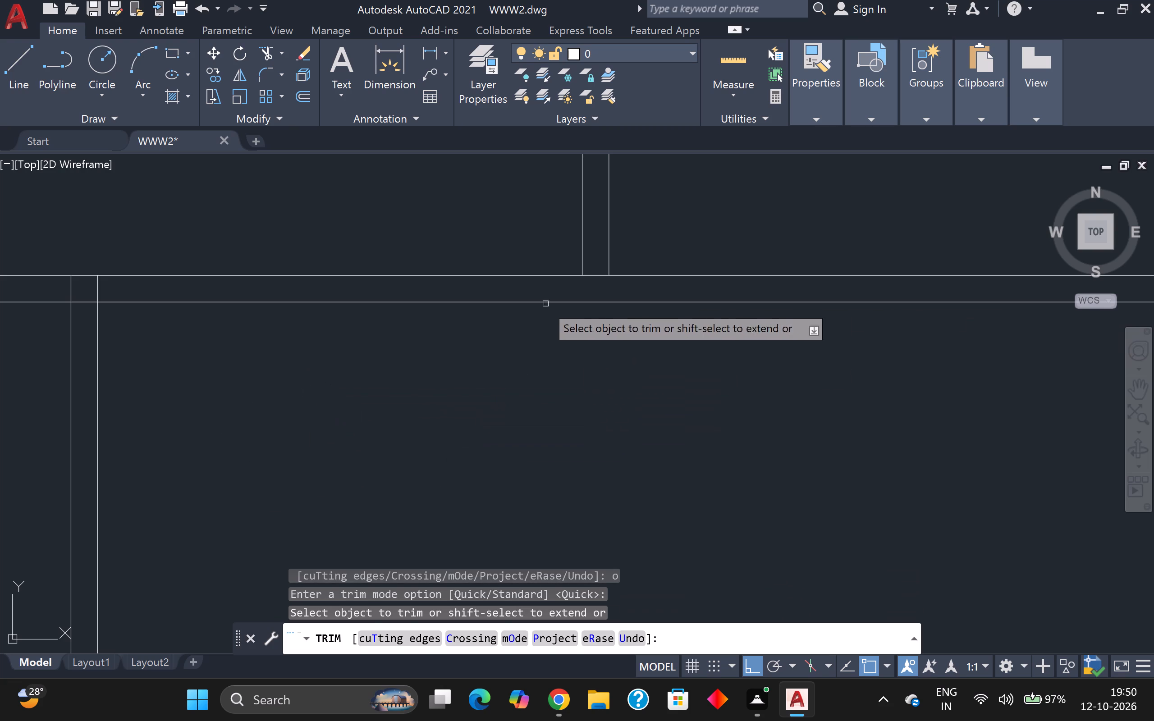
Offset the lower line of the horizontal partition above the bottom rooms 7' down, and offset the new line 5" further for another partition.
scroll(569, 280, "down", 2)
key("Escape")
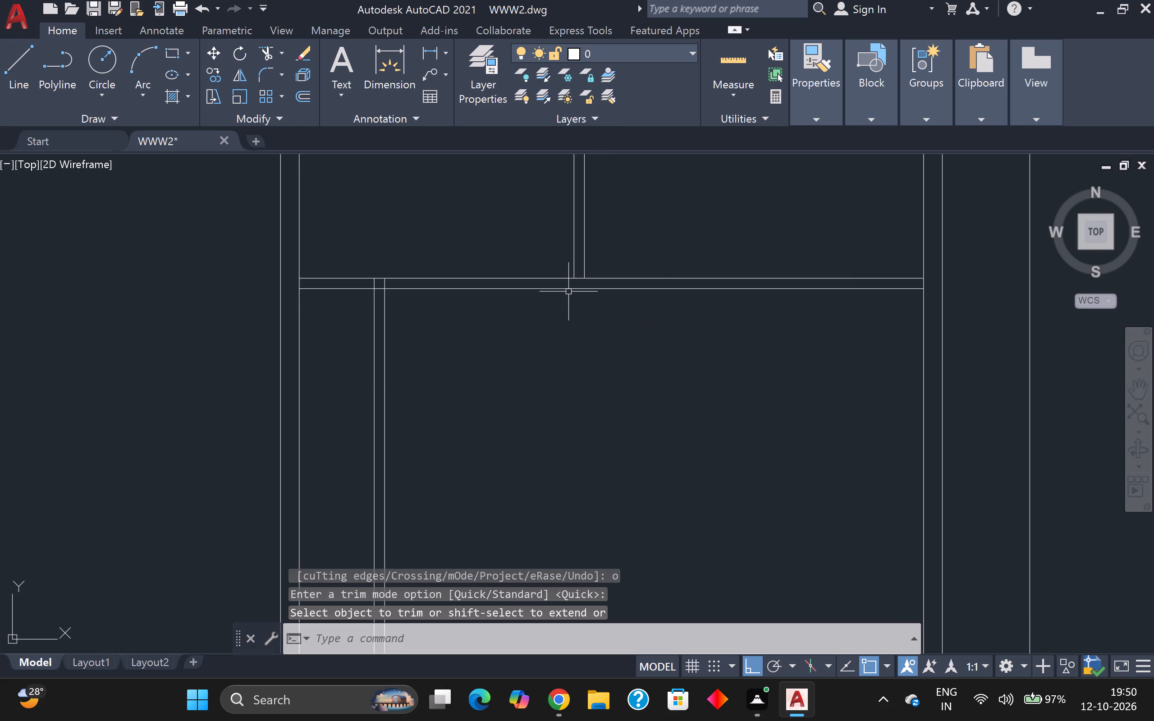
key("o")
key("Return")
key("Return")
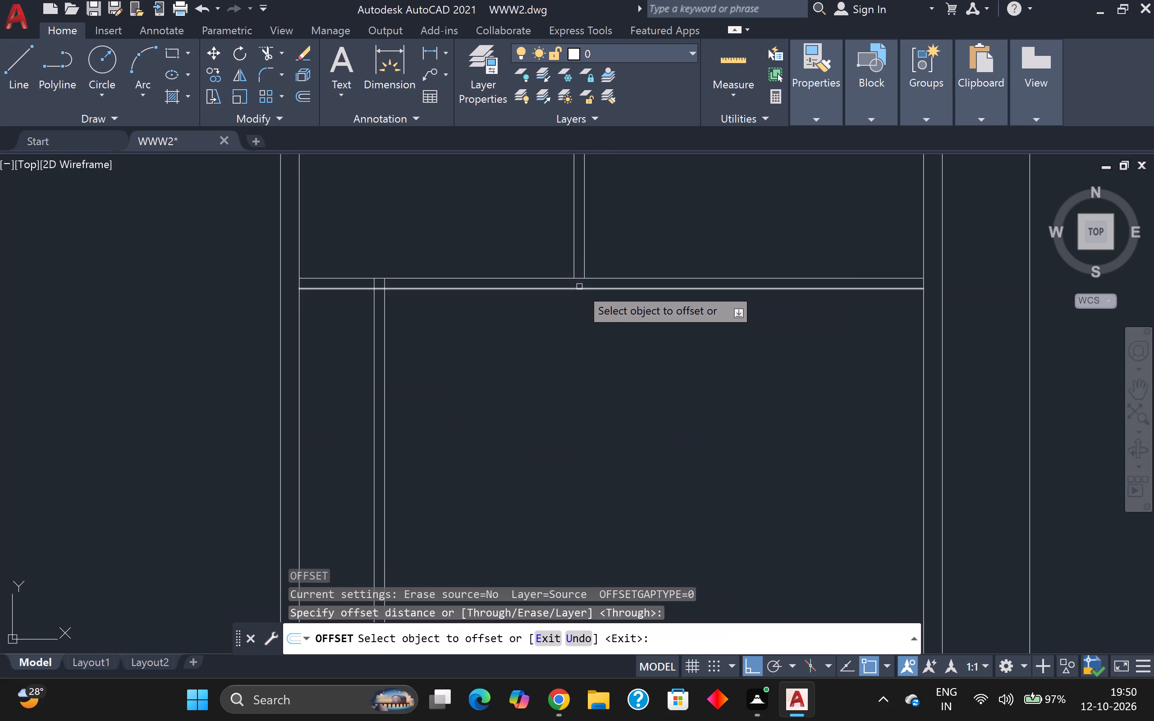
left_click(579, 288)
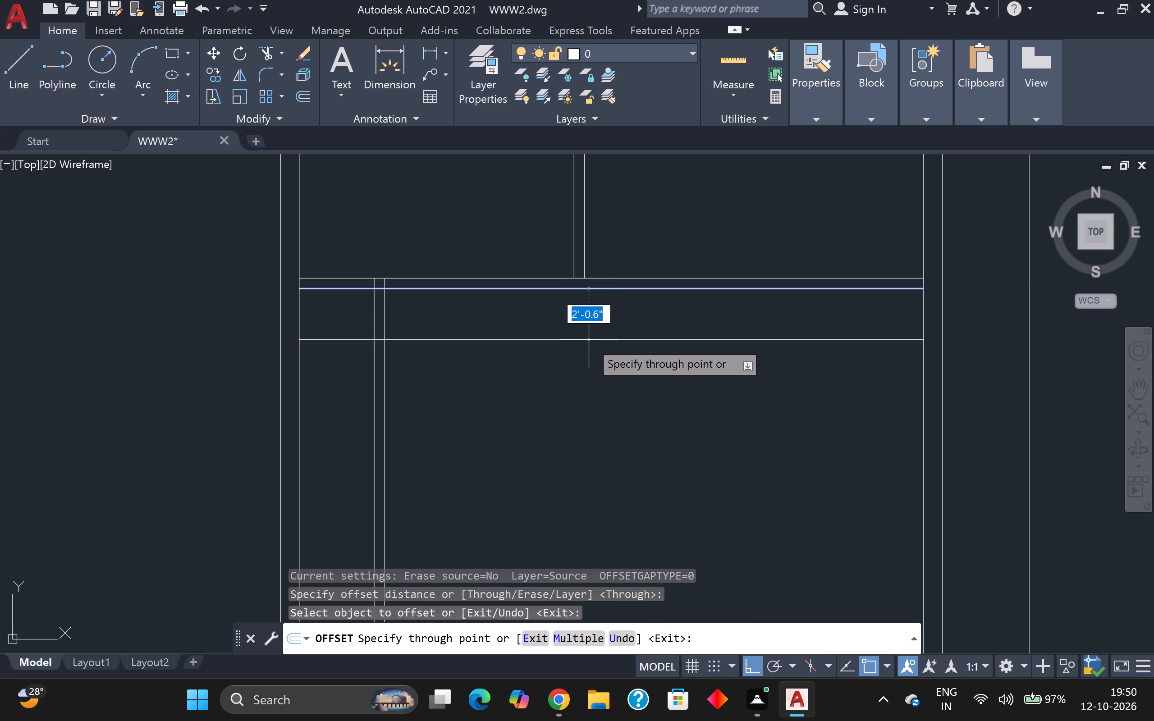
key("7")
key("apostrophe")
key("Return")
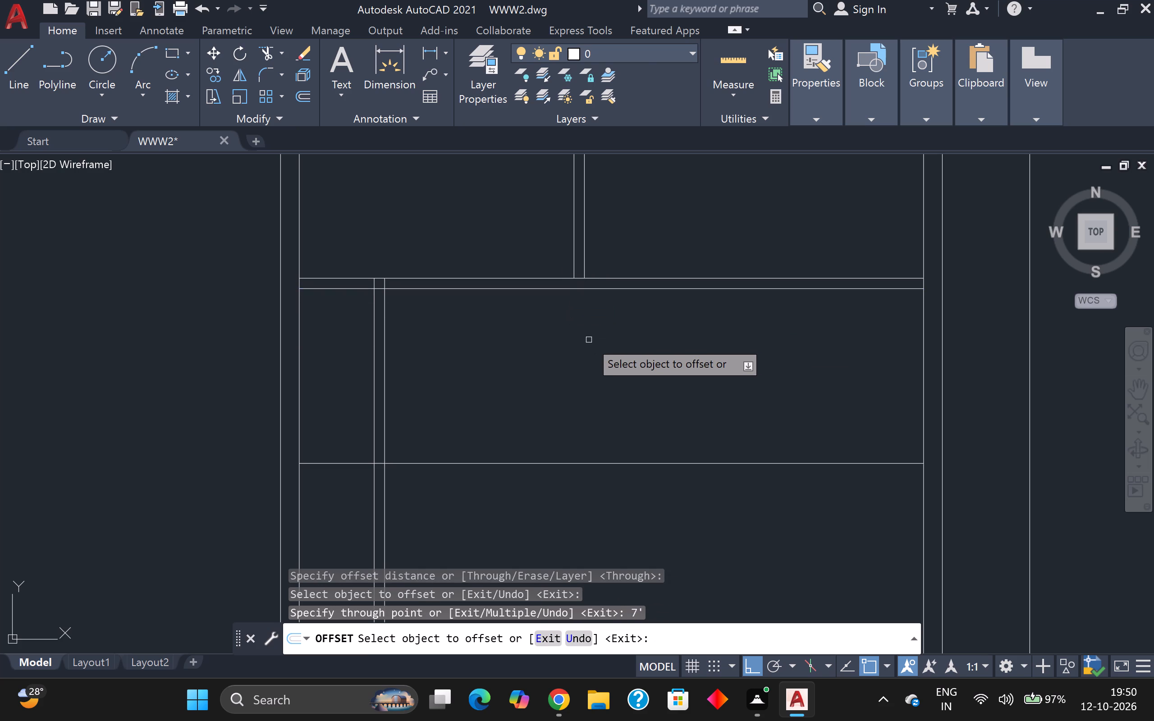
left_click(511, 462)
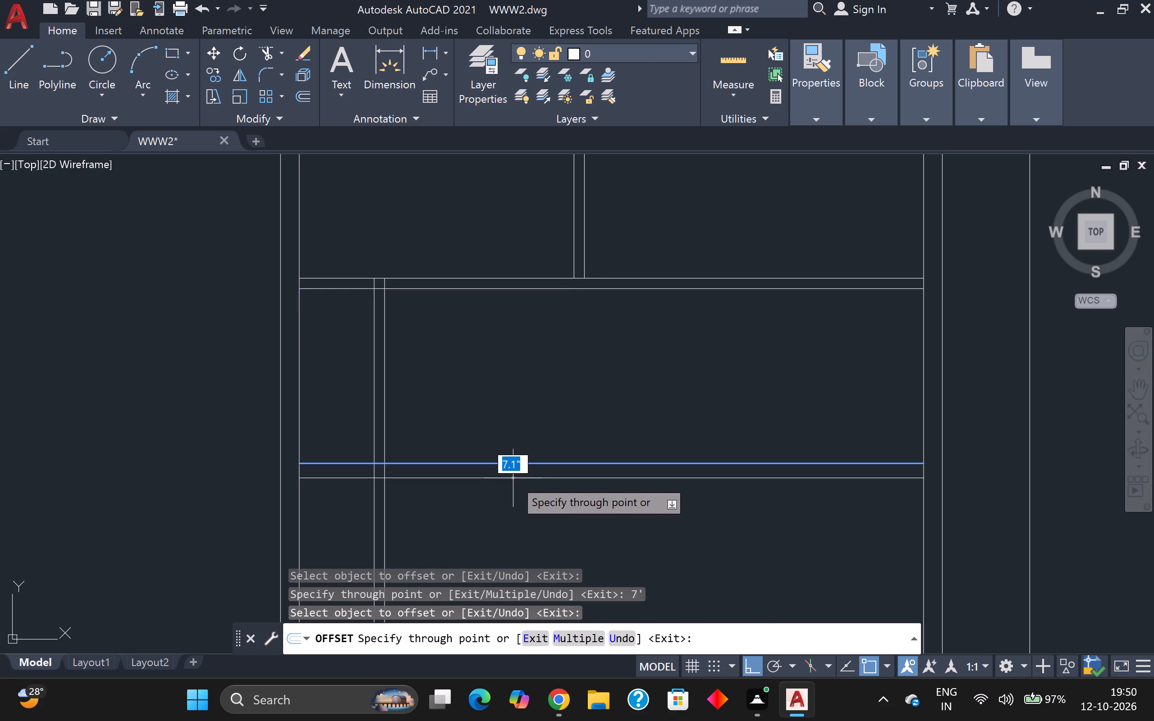
key("5")
key("Return")
key("backslash")
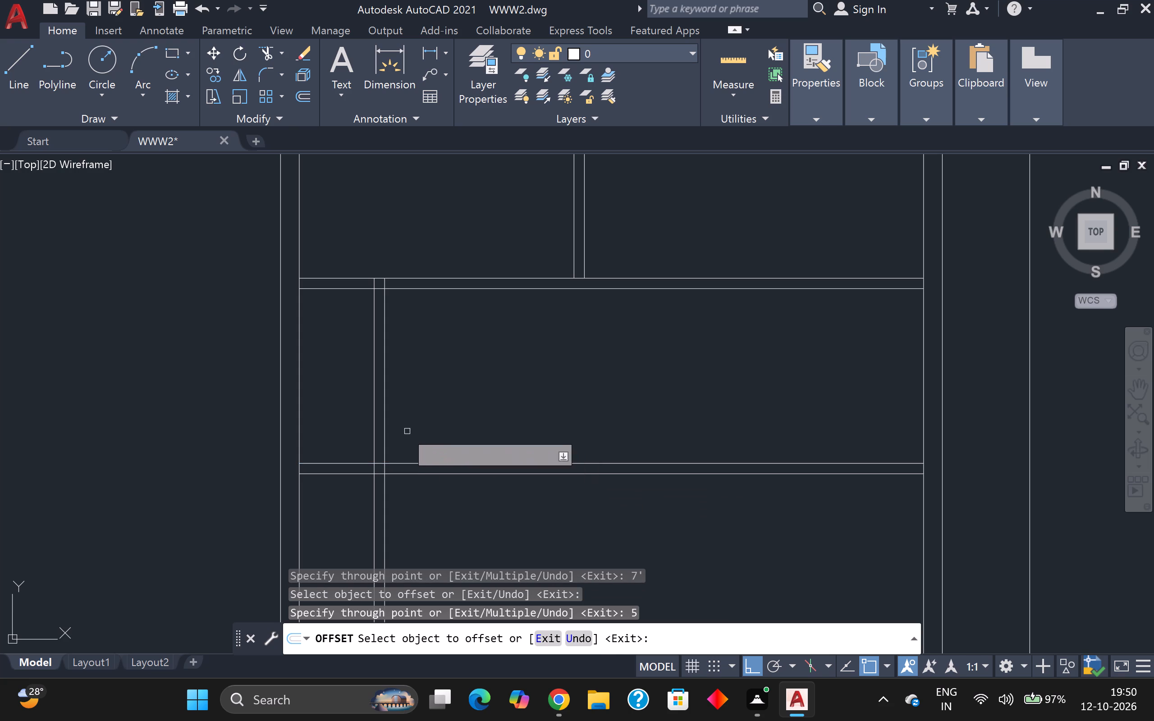
Offset the right line of the bottom rooms' left vertical partition 7'6" to the right, and offset the new line 5" further.
left_click(385, 420)
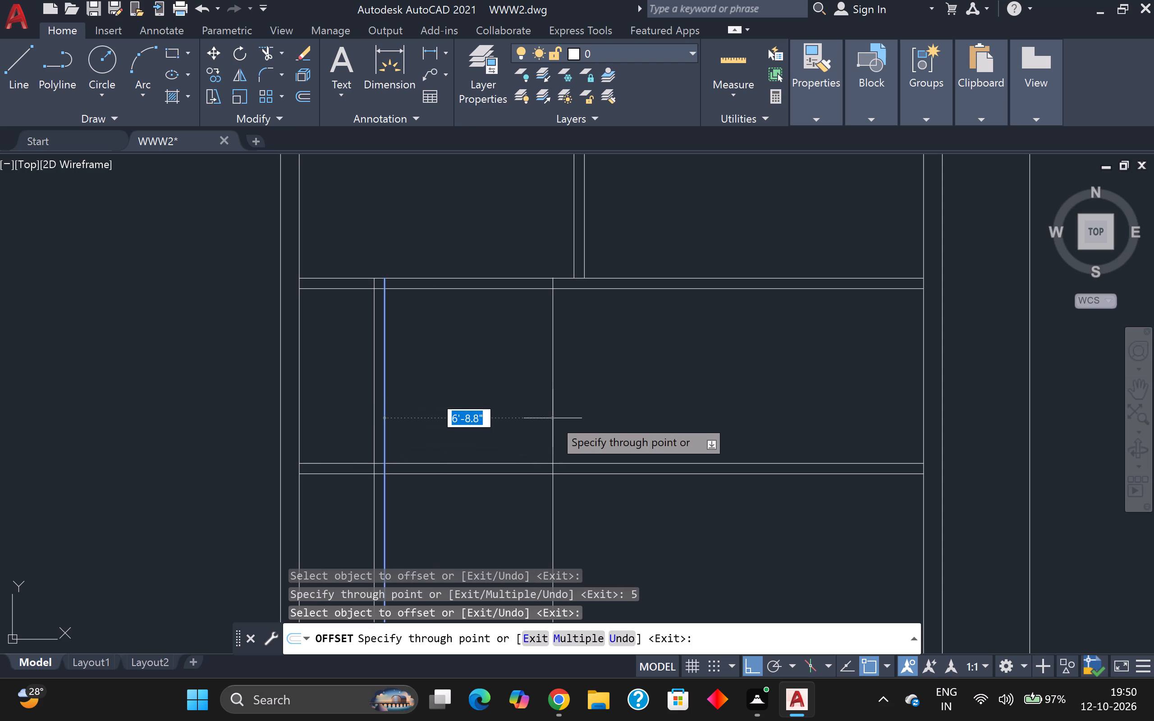
key("7")
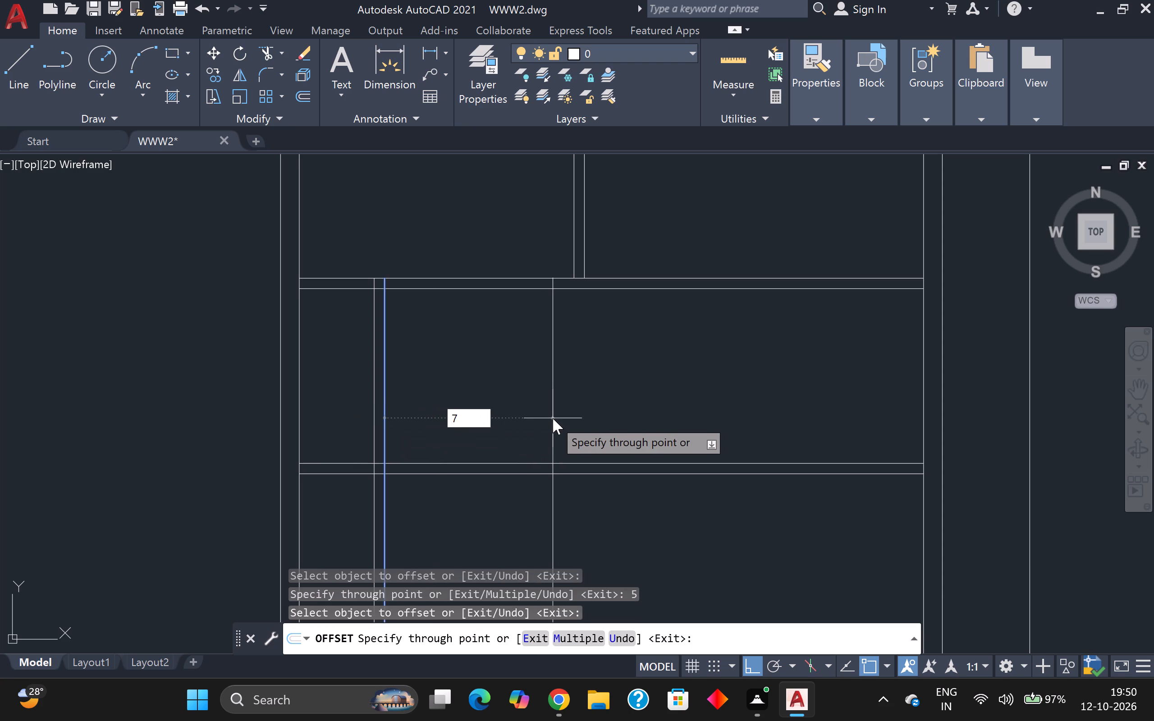
type("'6")
key("shift+quotedbl")
key("Return")
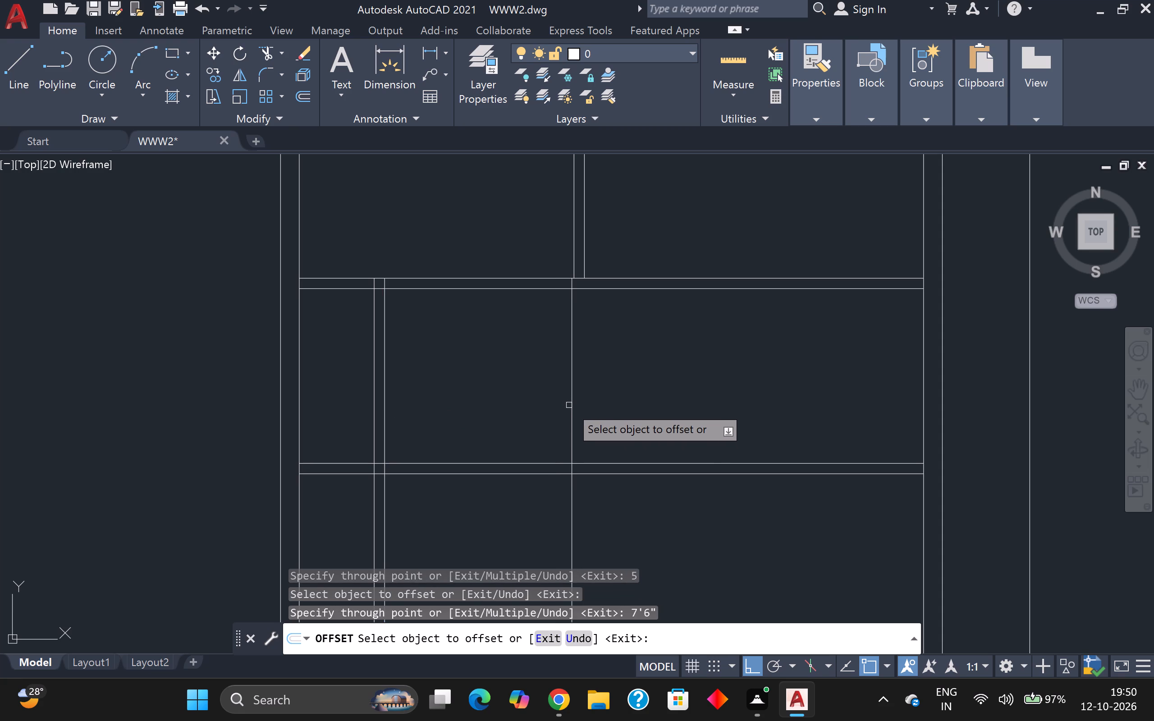
left_click(572, 407)
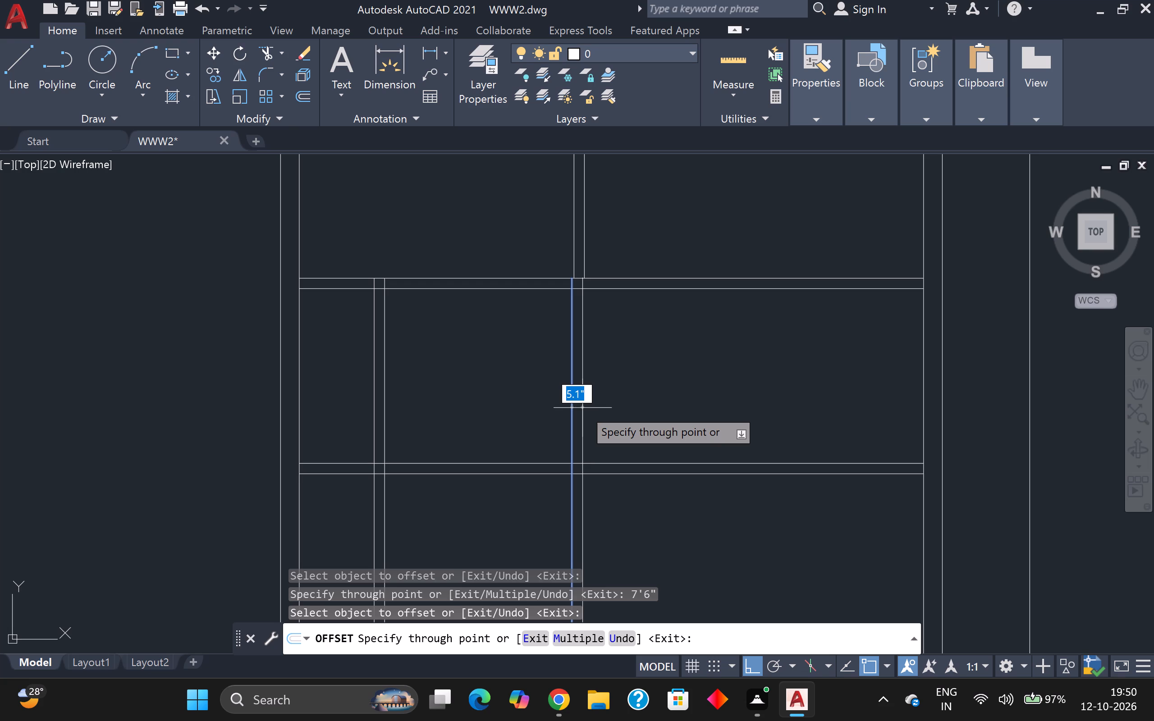
key("5")
key("Return")
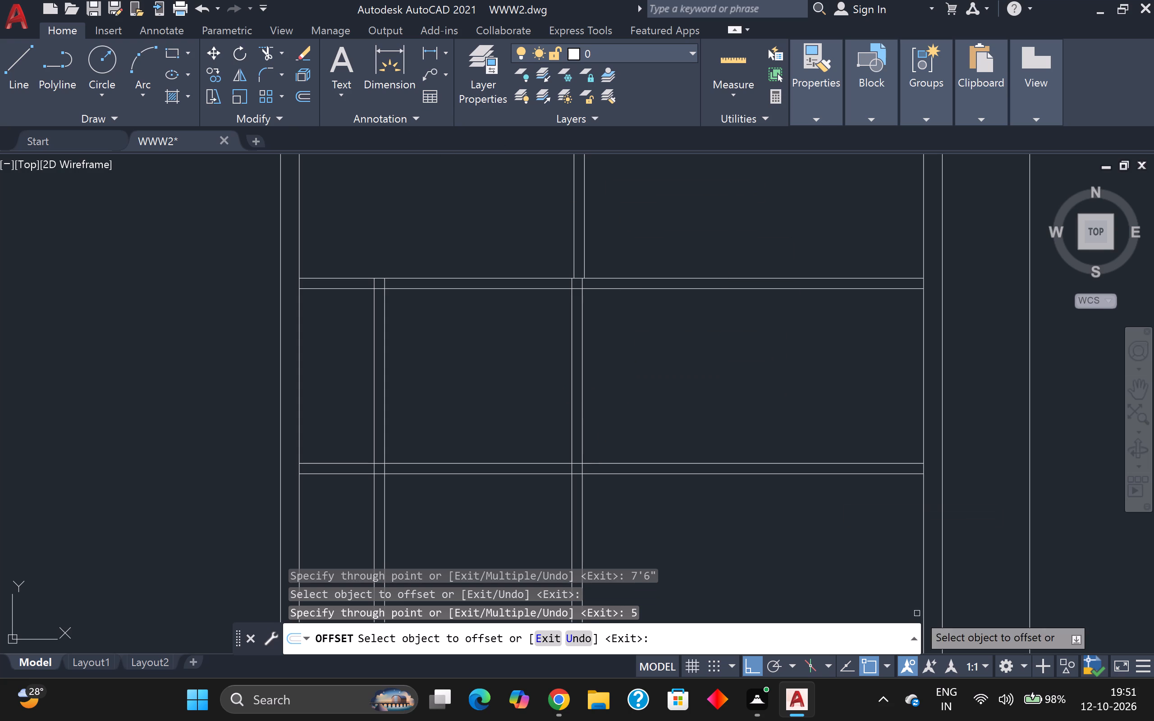
Trim both lines of the new vertical partition where they cross inside the horizontal partition at its top end.
left_click(257, 46)
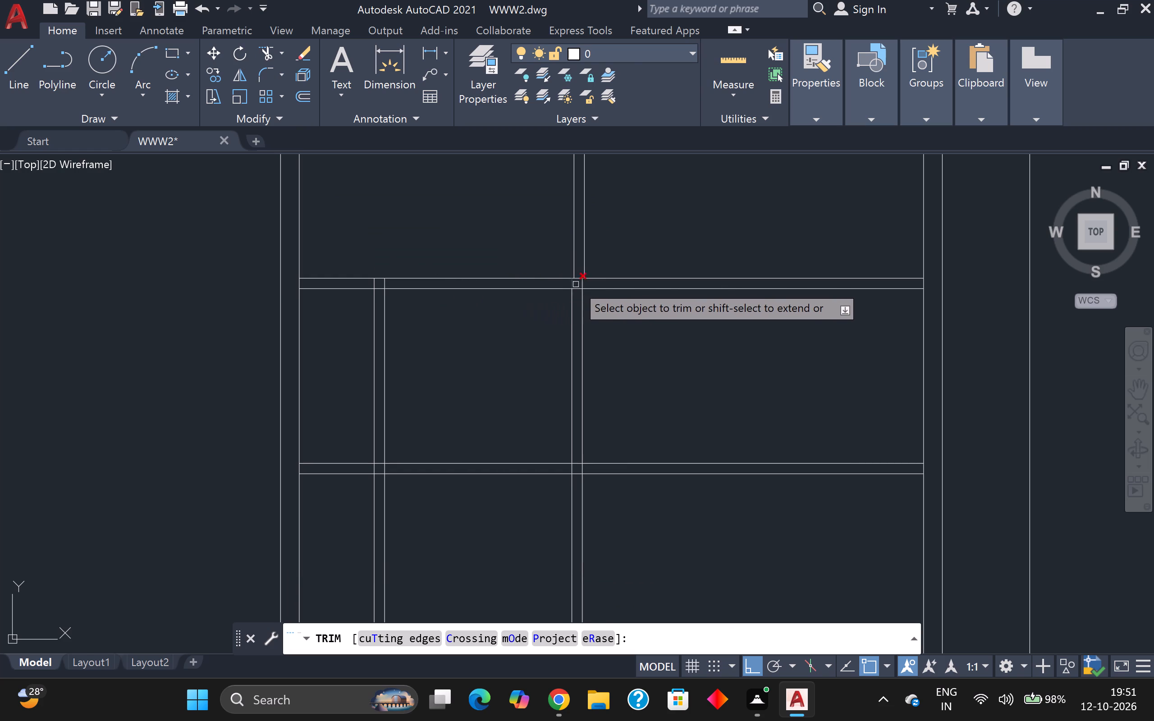
scroll(576, 283, "up", 4)
left_click(508, 279)
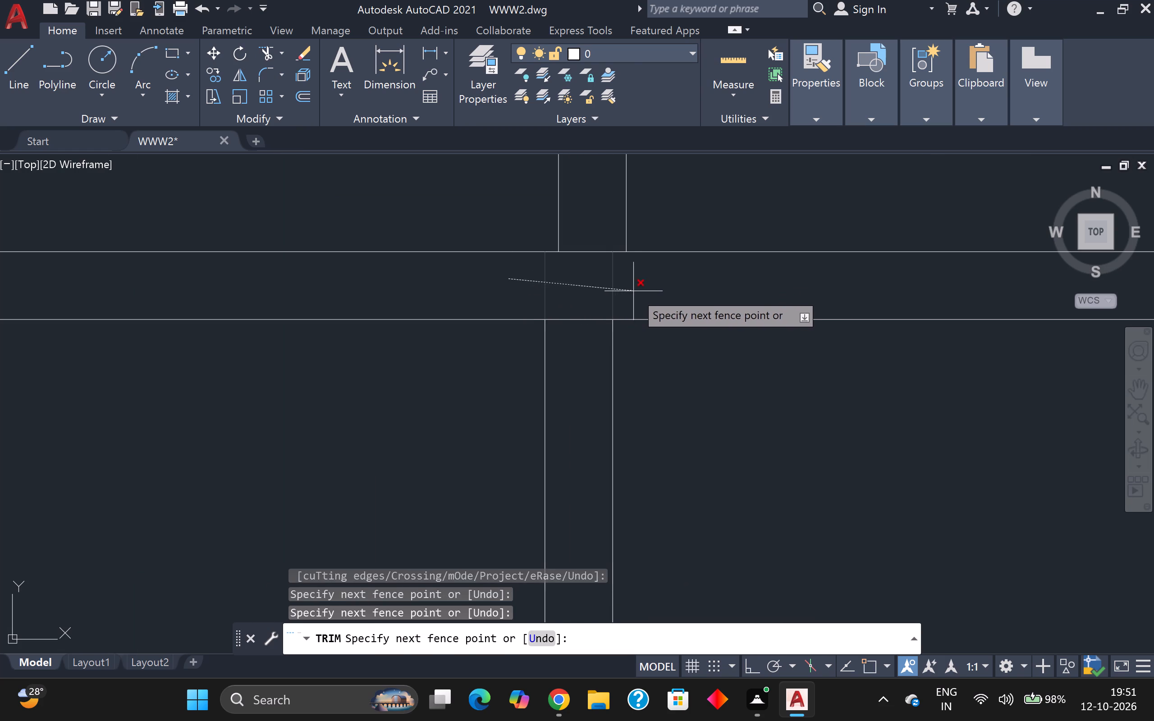
left_click(635, 289)
scroll(636, 289, "down", 5)
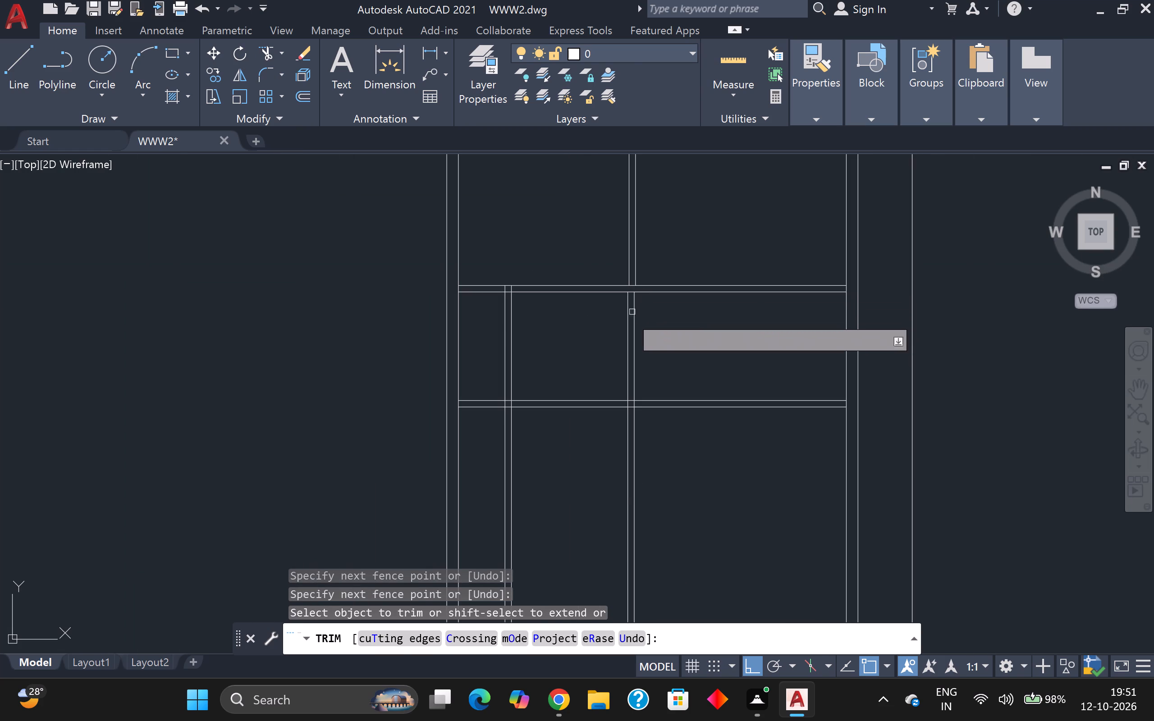
scroll(554, 460, "up", 2)
scroll(554, 452, "down", 4)
middle_click_drag(624, 403, 625, 403)
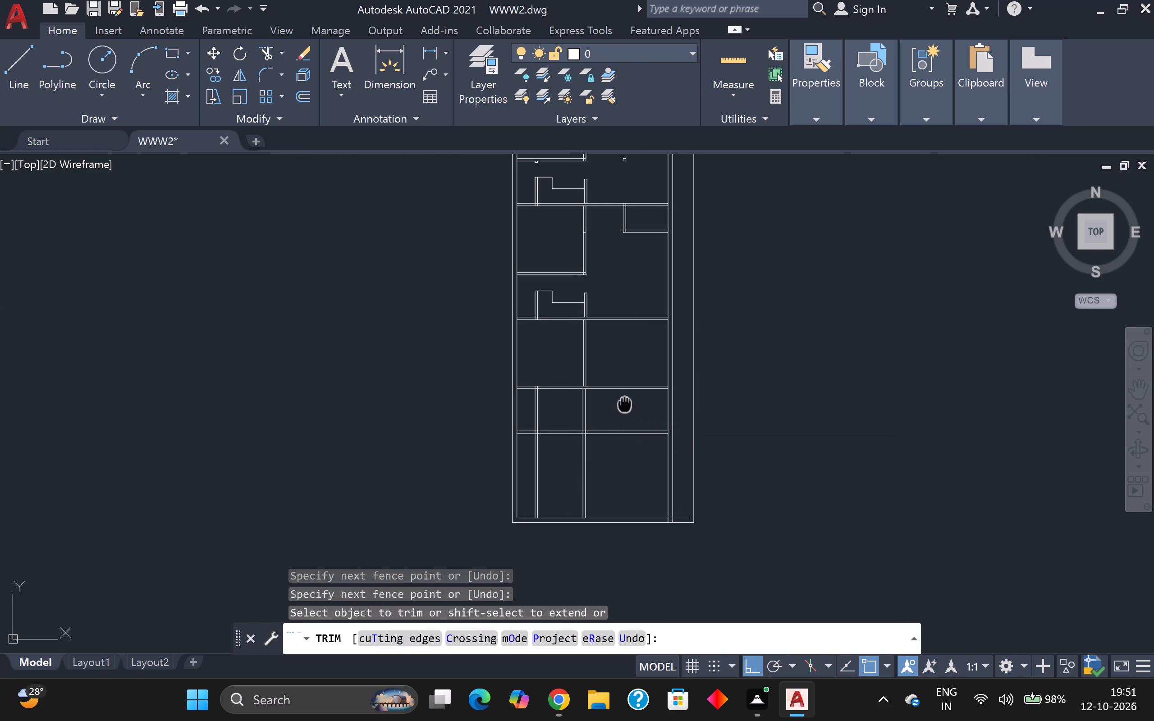
middle_click_drag(625, 403, 547, 481)
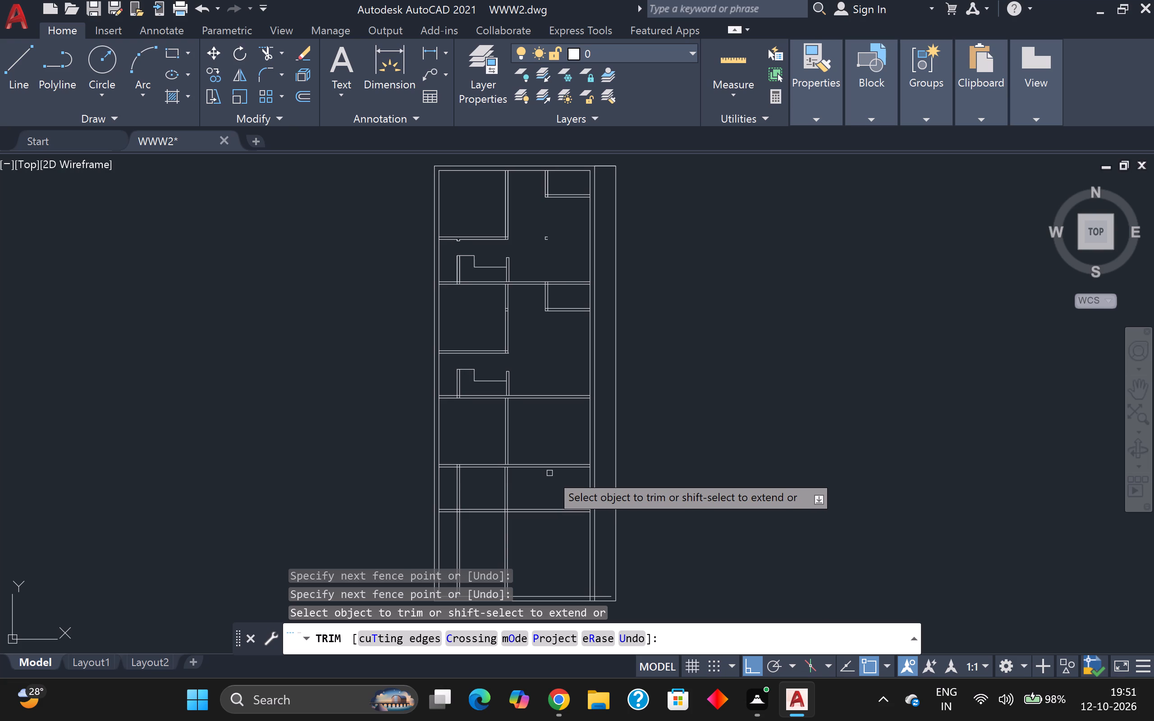
key("Escape")
Offset the right outer wall's inner line 7' into the plan.
key("o")
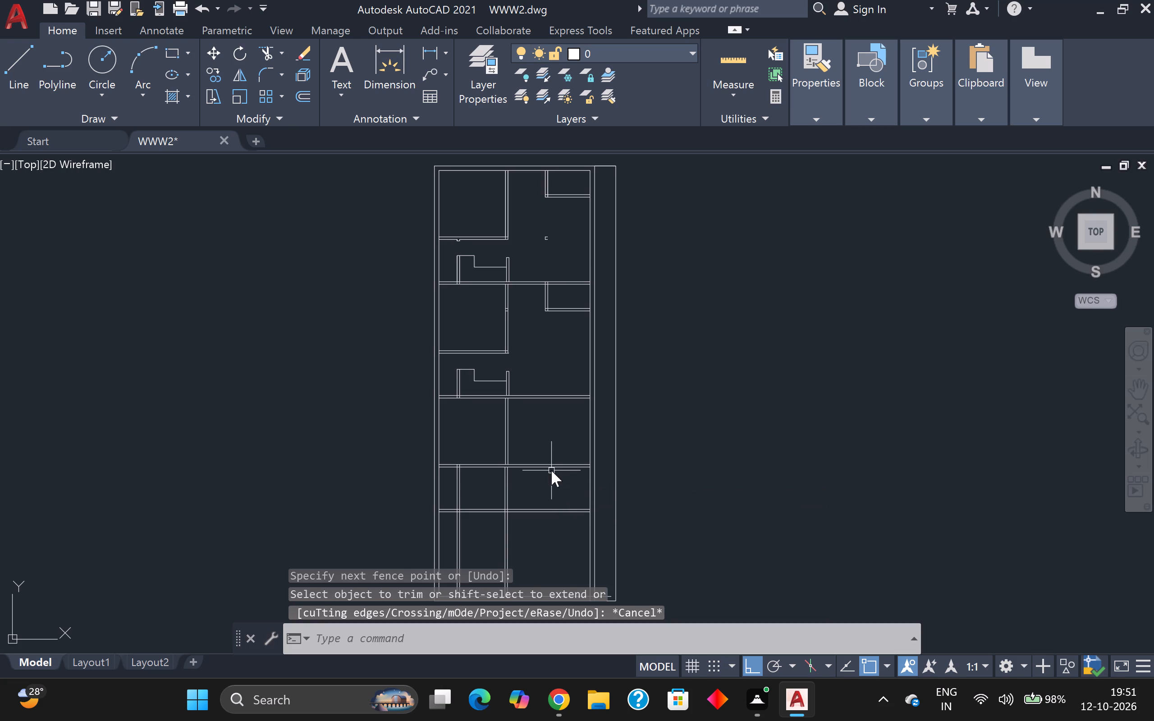
key("Return")
key("Return")
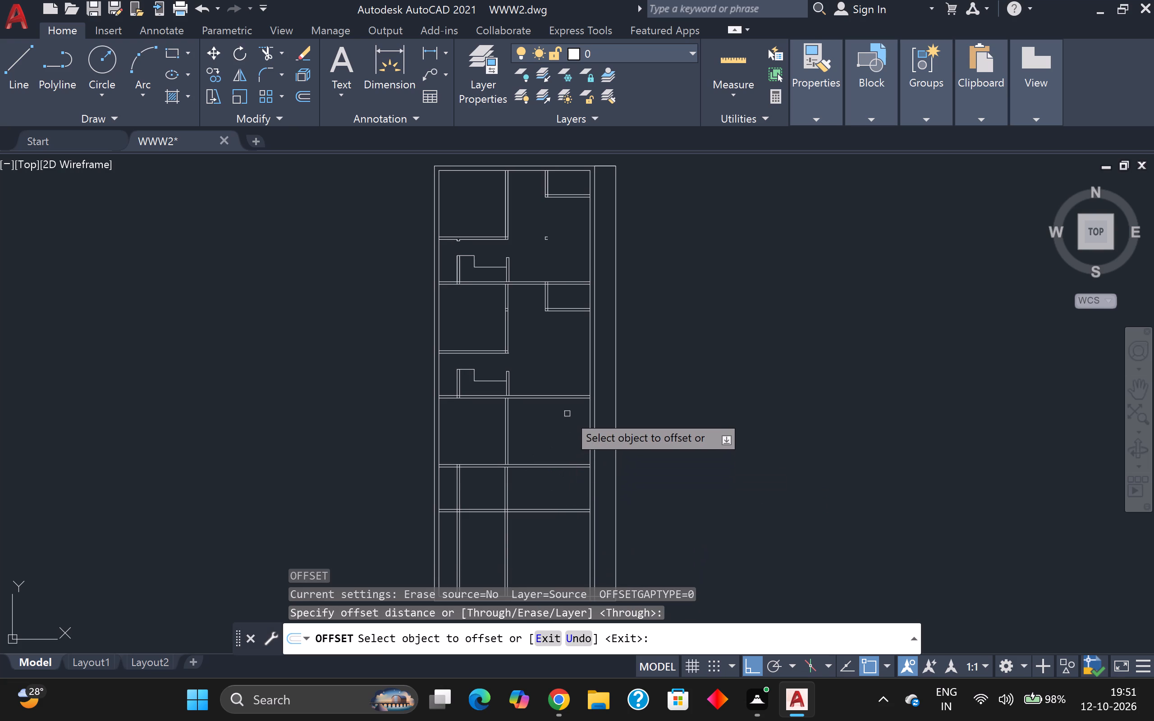
scroll(592, 410, "up", 2)
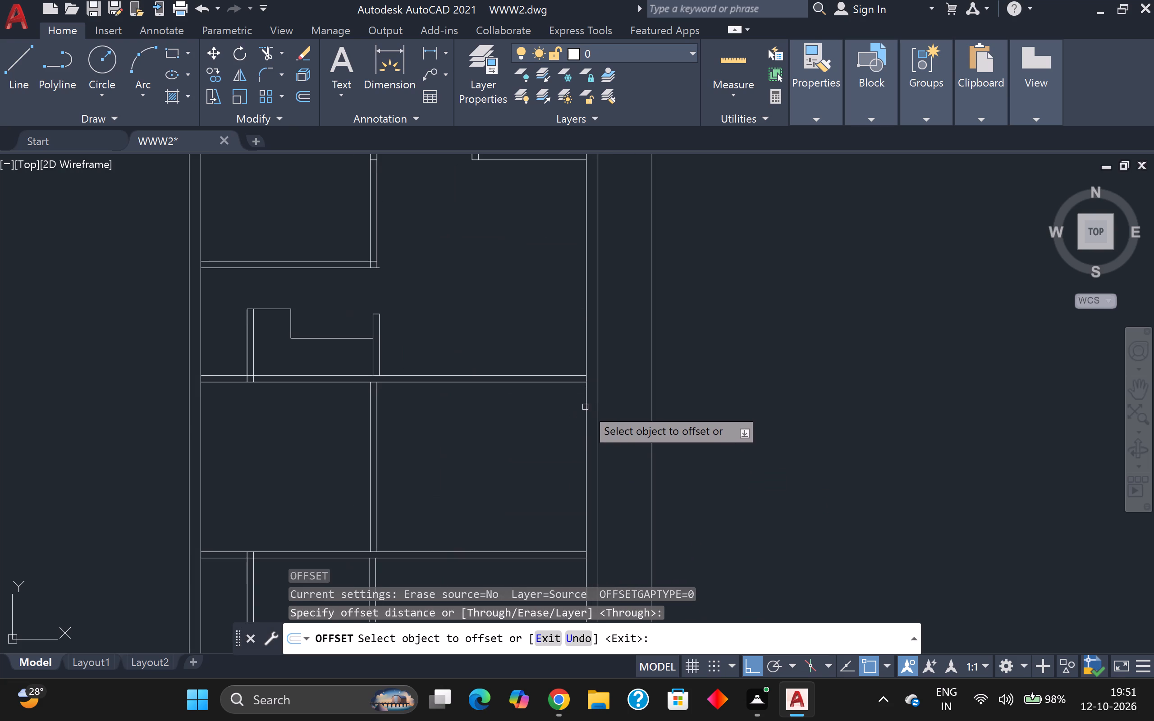
left_click(585, 412)
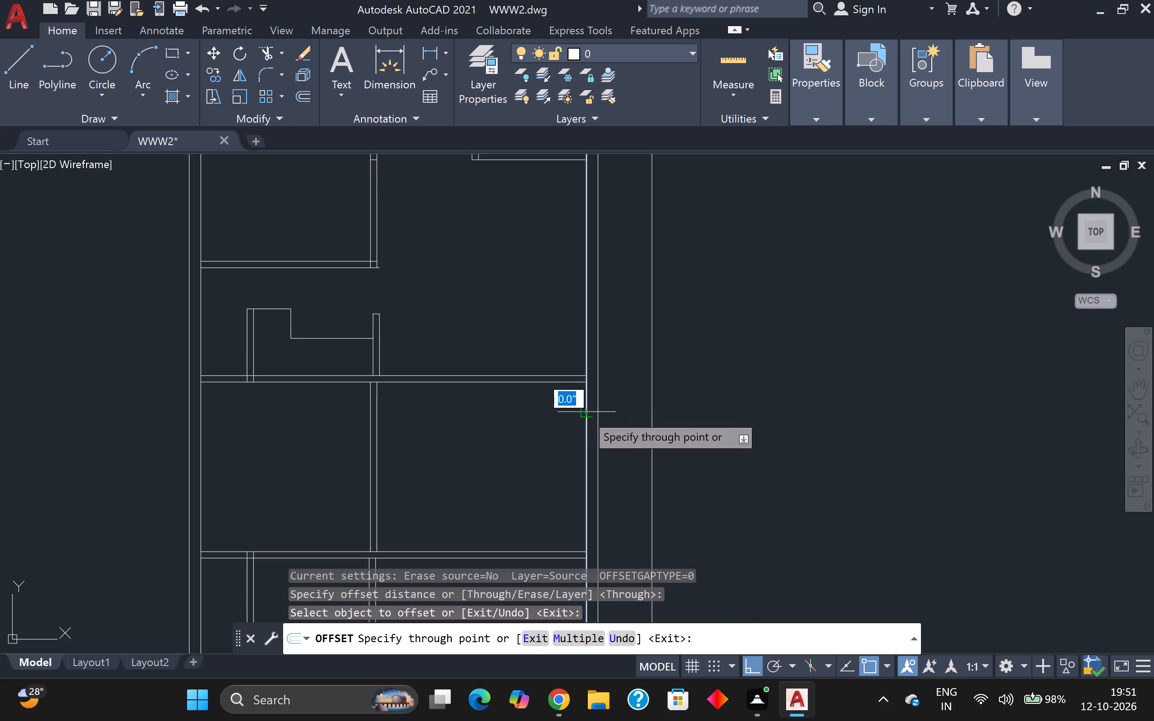
type("7'")
key("Return")
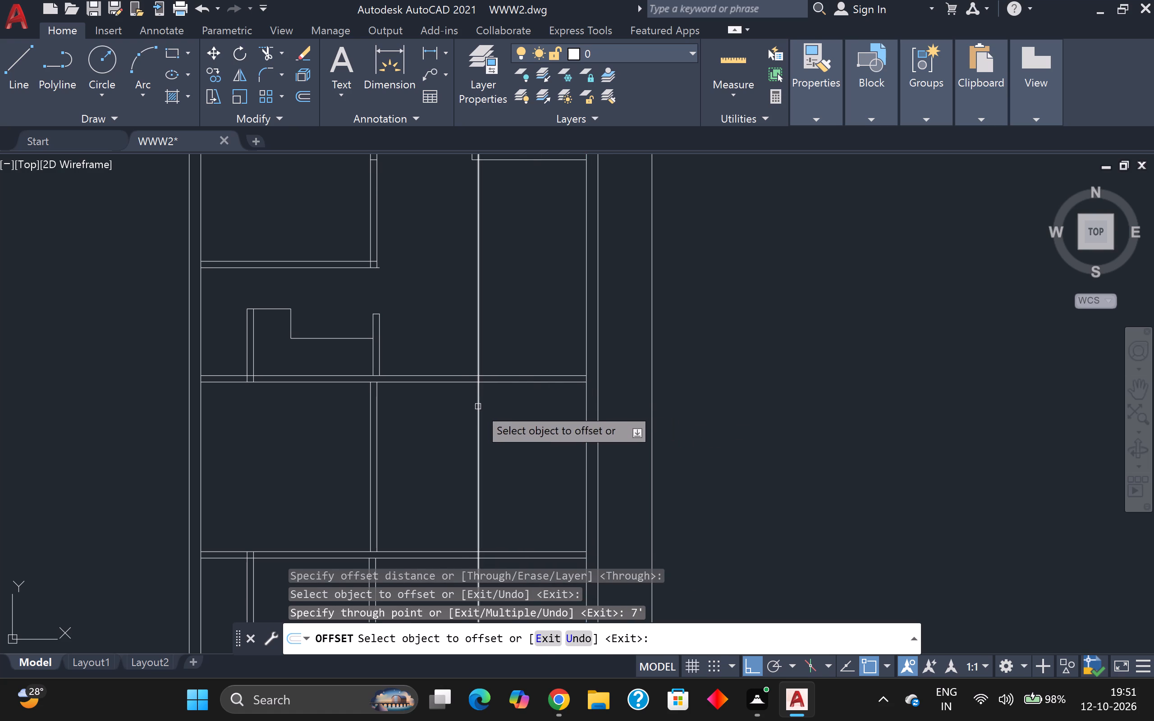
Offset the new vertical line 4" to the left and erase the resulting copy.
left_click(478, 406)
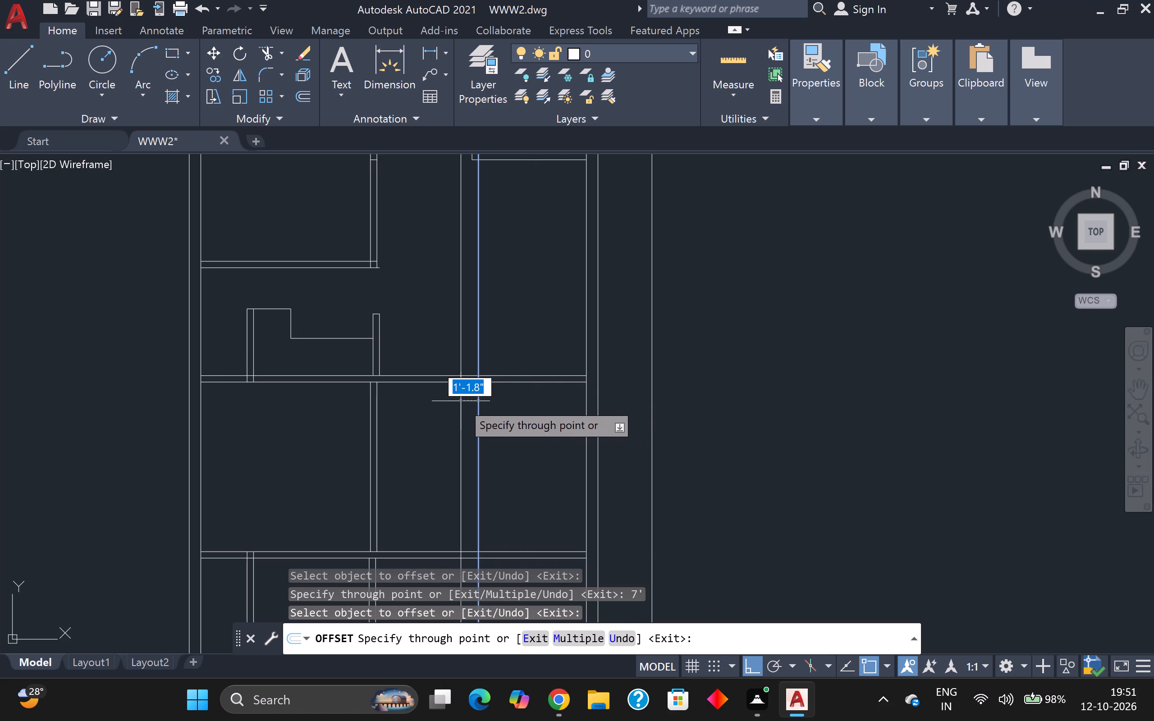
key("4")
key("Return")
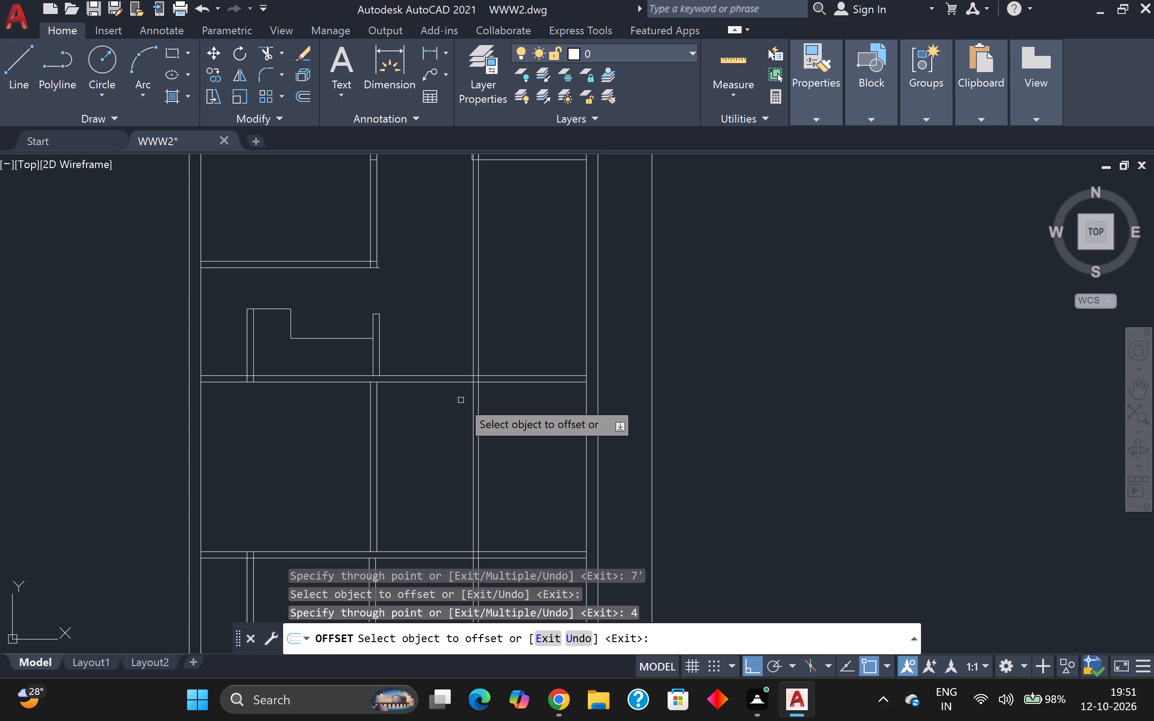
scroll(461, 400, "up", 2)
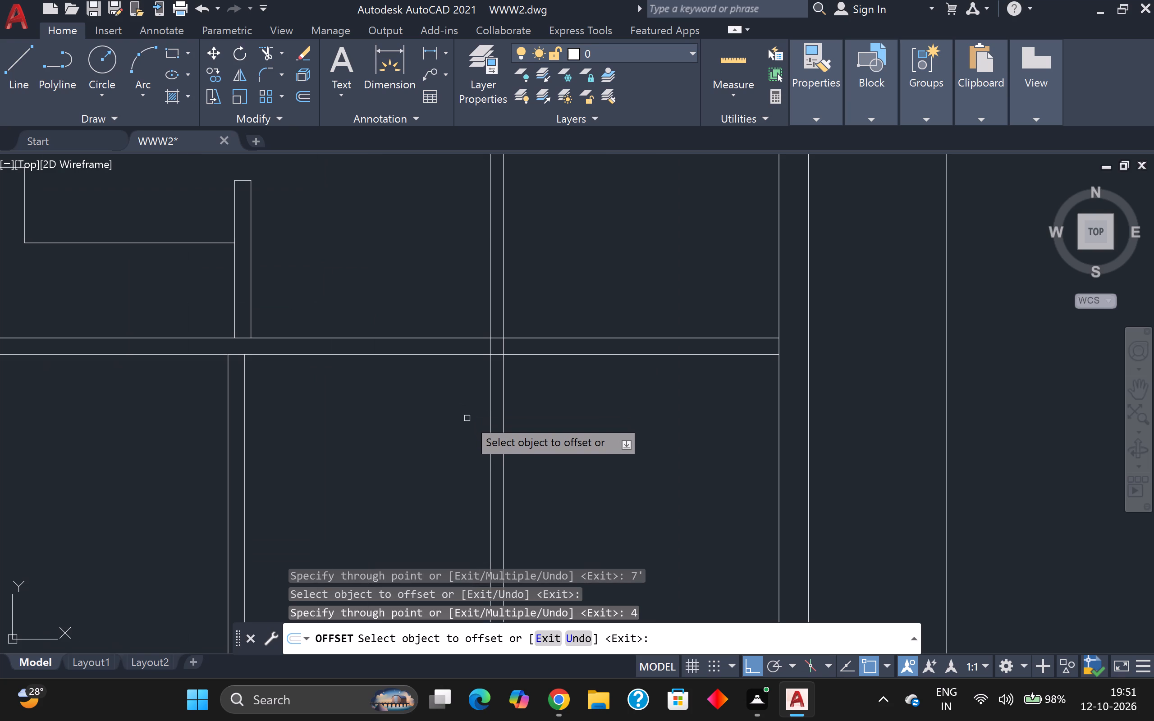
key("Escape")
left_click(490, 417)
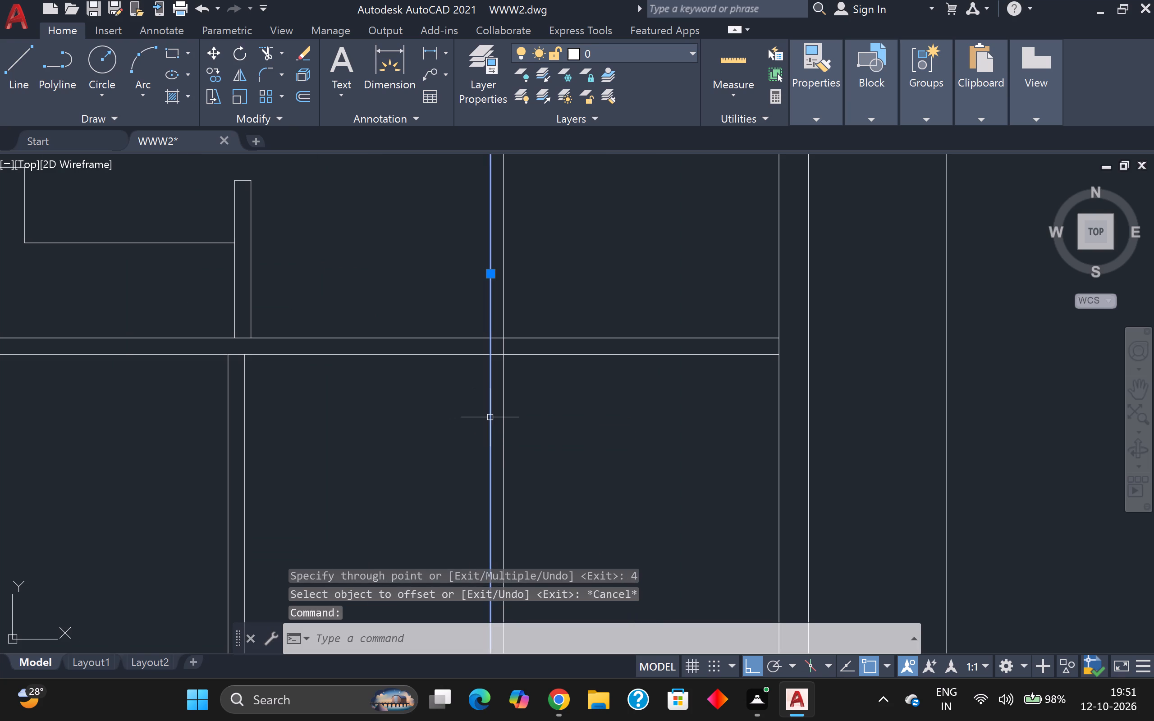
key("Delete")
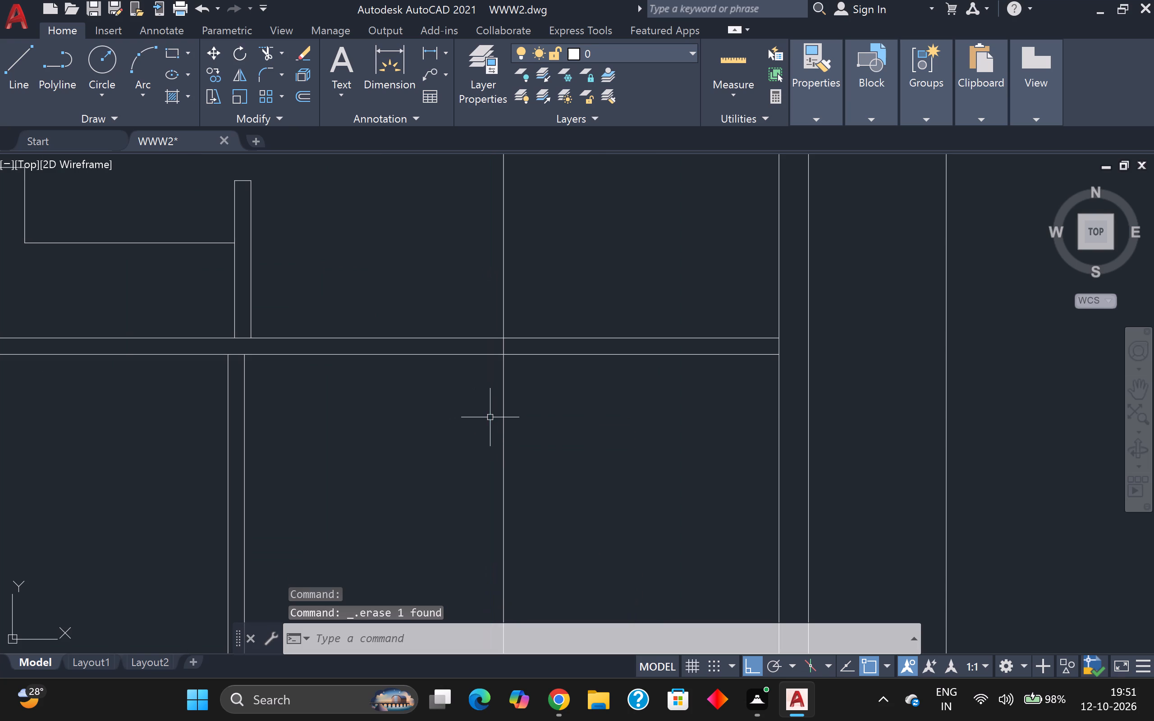
Offset the vertical line 7' from the right outer wall 5" to the left for a partition.
key("o")
key("Return")
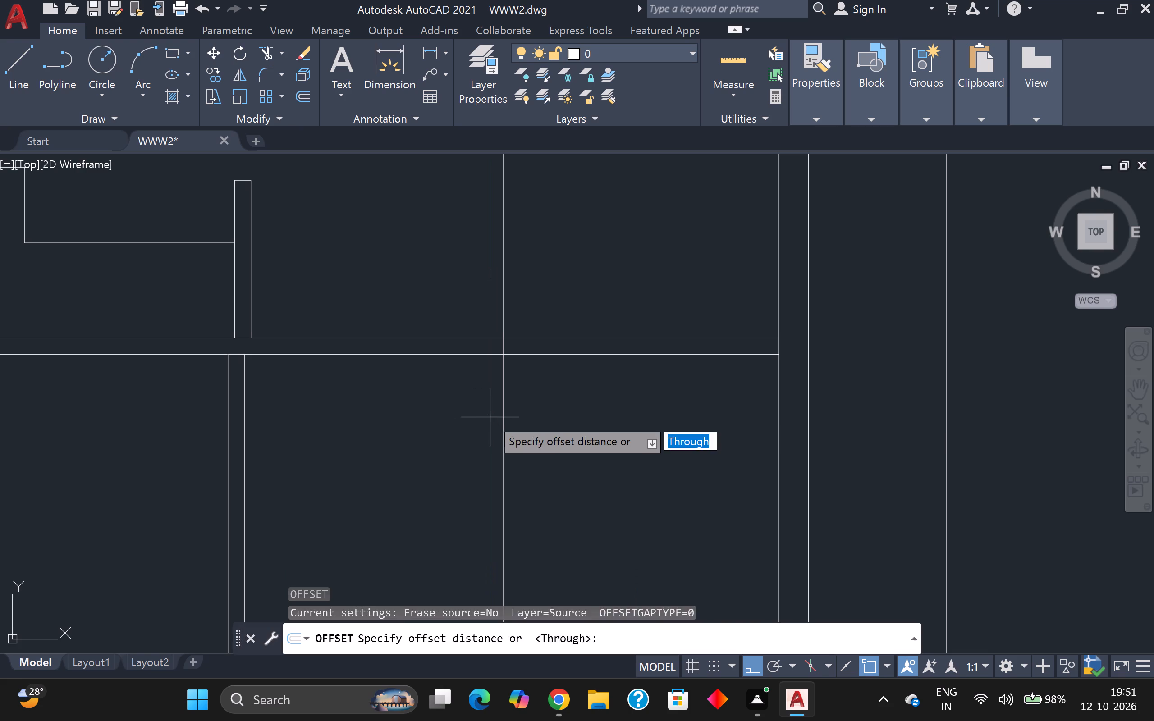
key("Return")
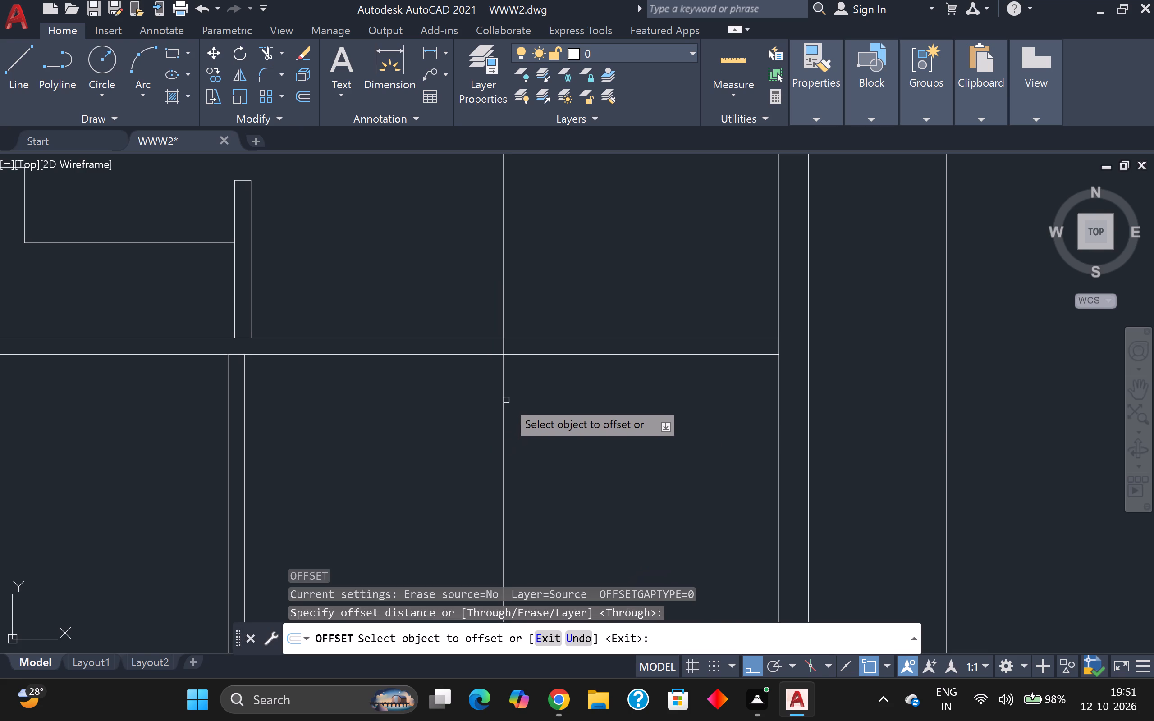
left_click(502, 398)
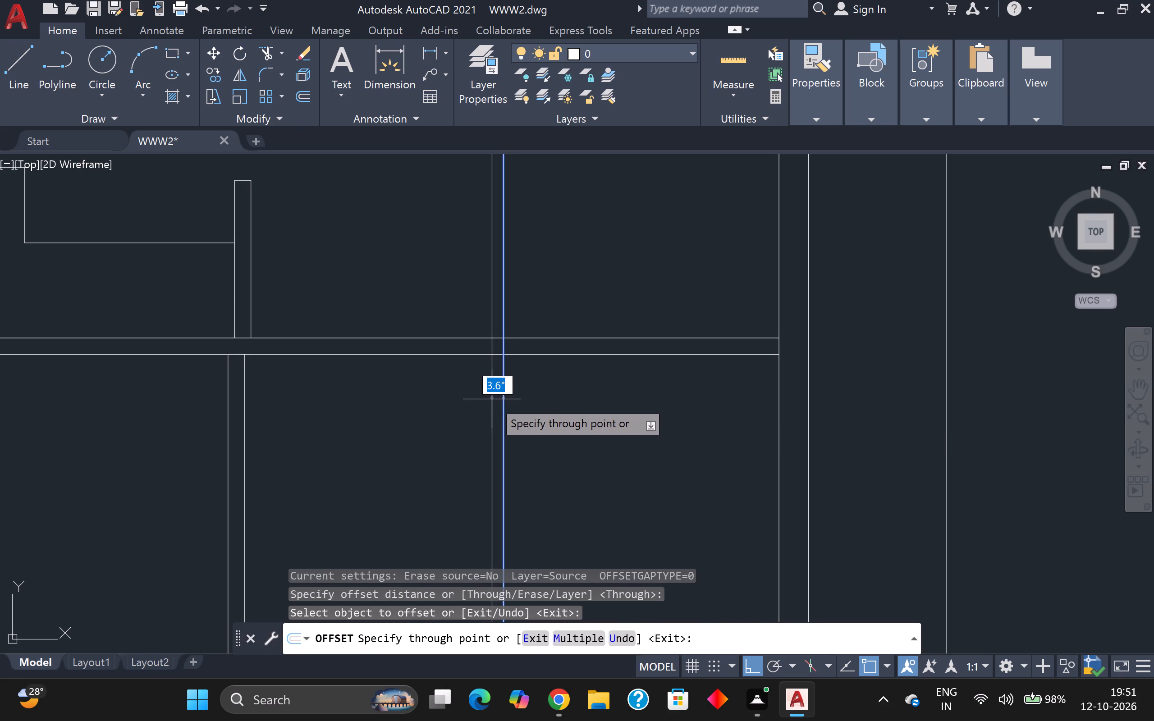
key("5")
key("Return")
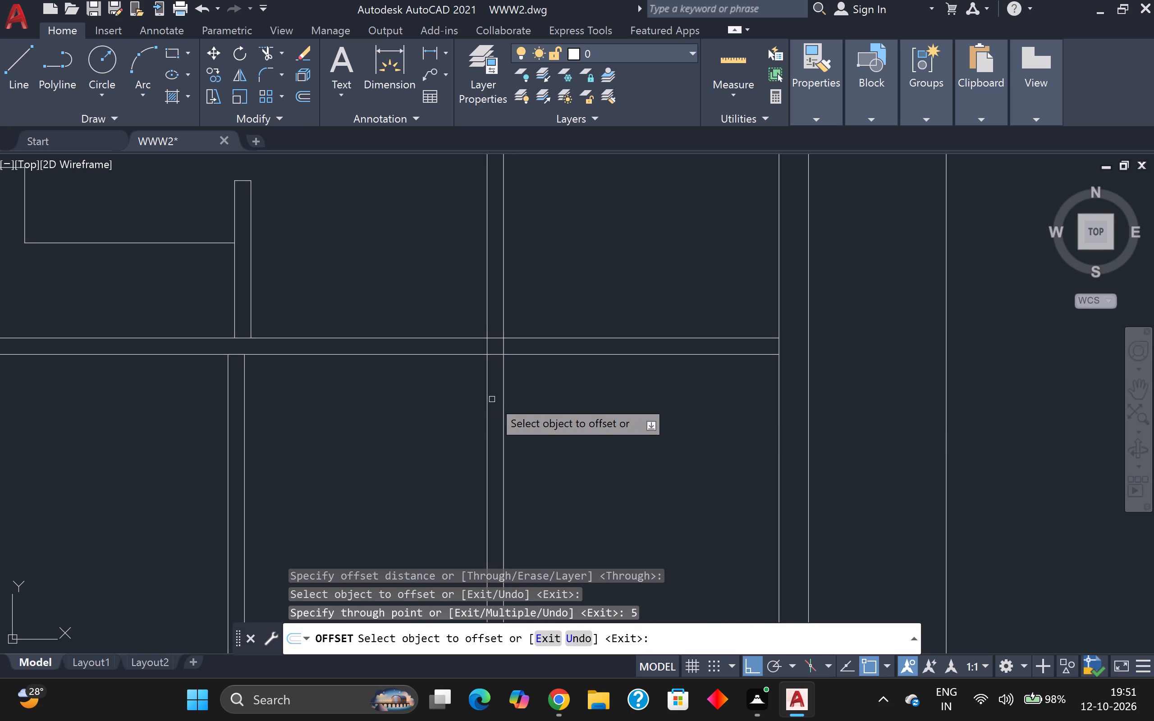
Offset the lower line of the horizontal partition below the lower stepped outline 4" down.
left_click(563, 355)
key("4")
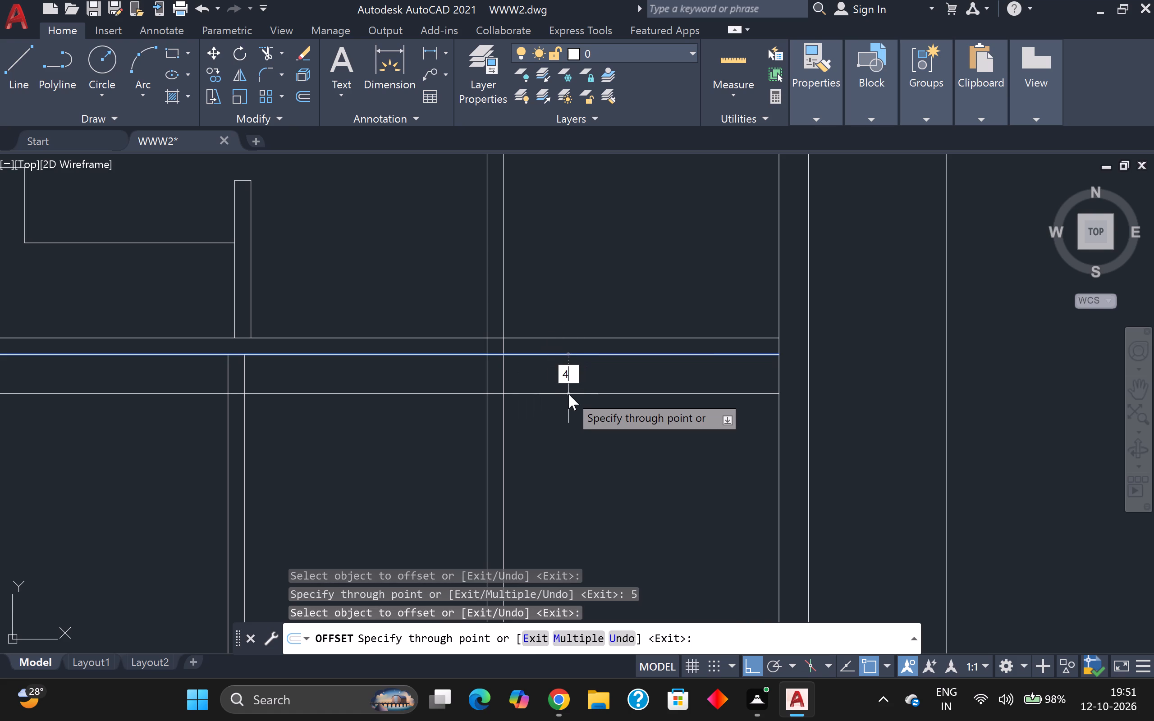
key("Return")
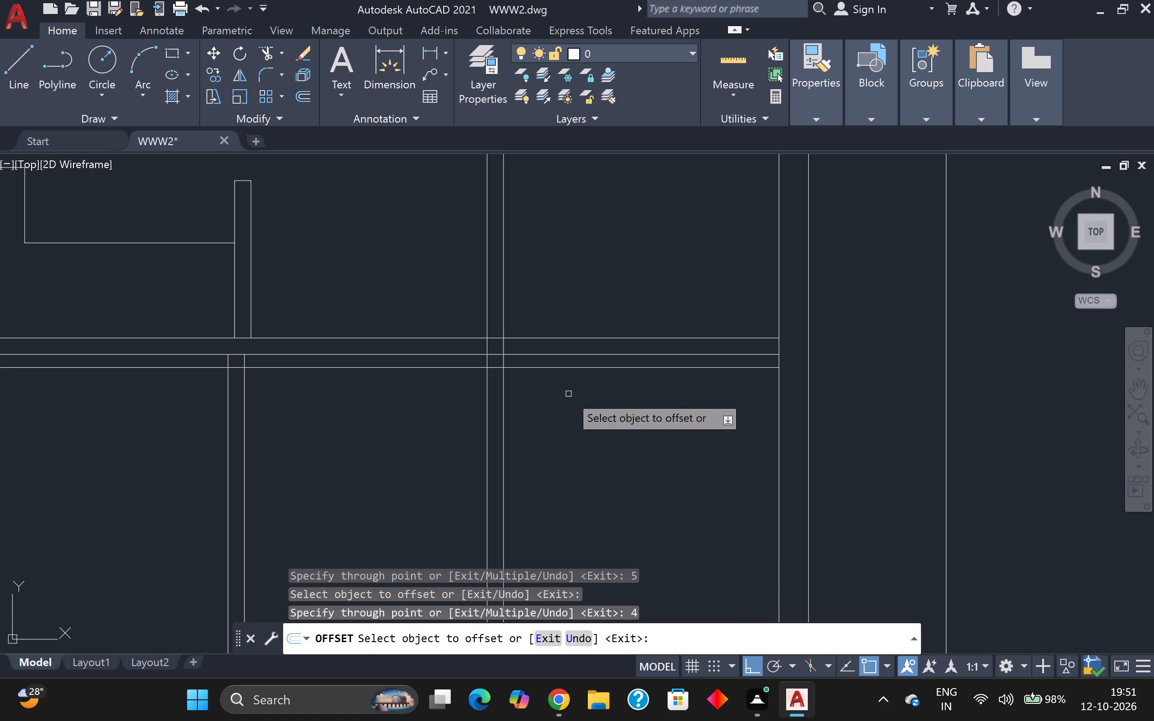
key("Escape")
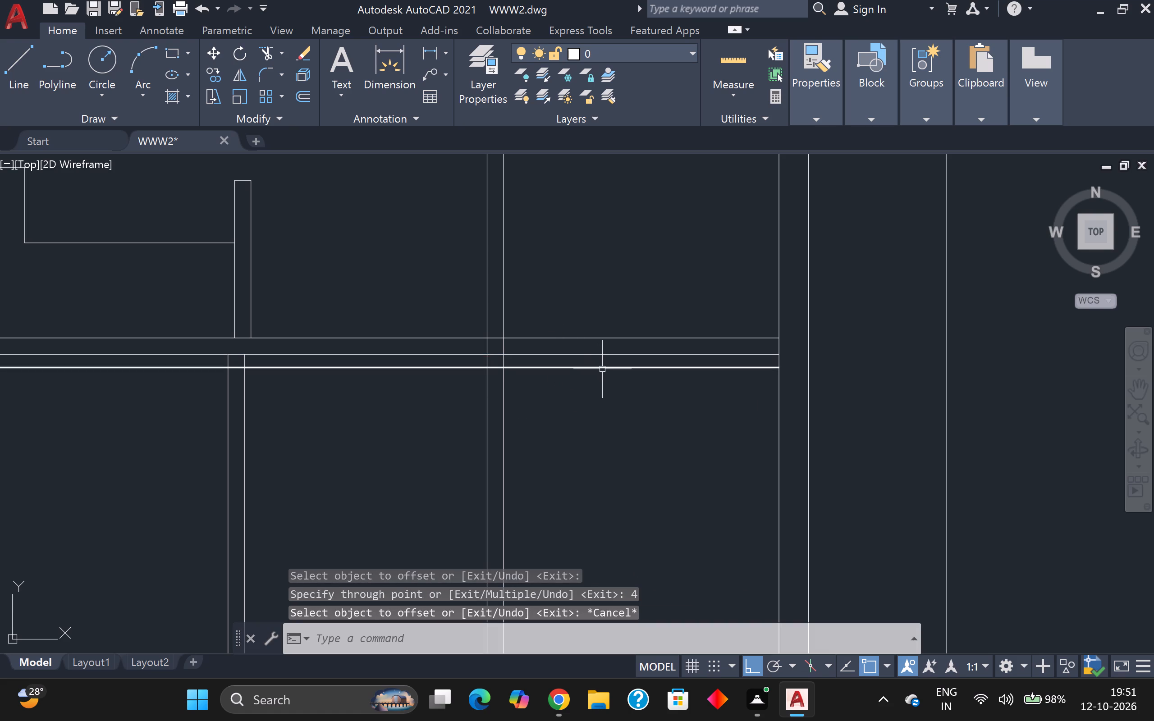
Erase the line offset 4" below the horizontal partition under the lower stepped outline.
left_click(602, 369)
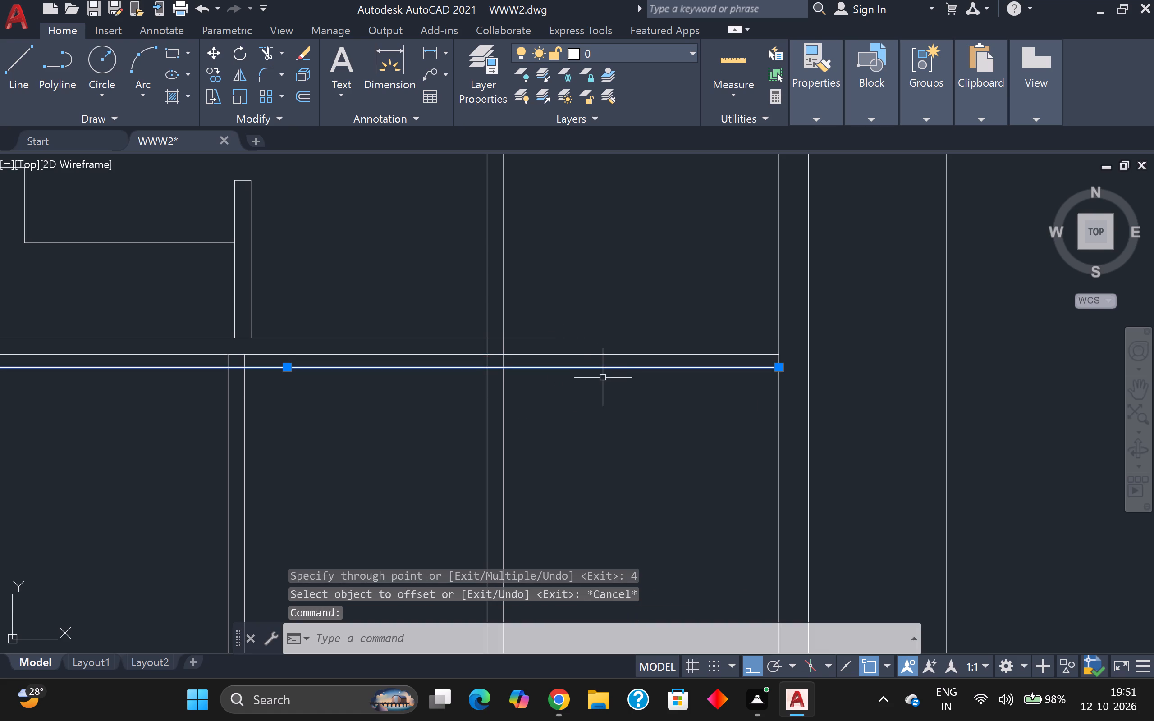
key("Delete")
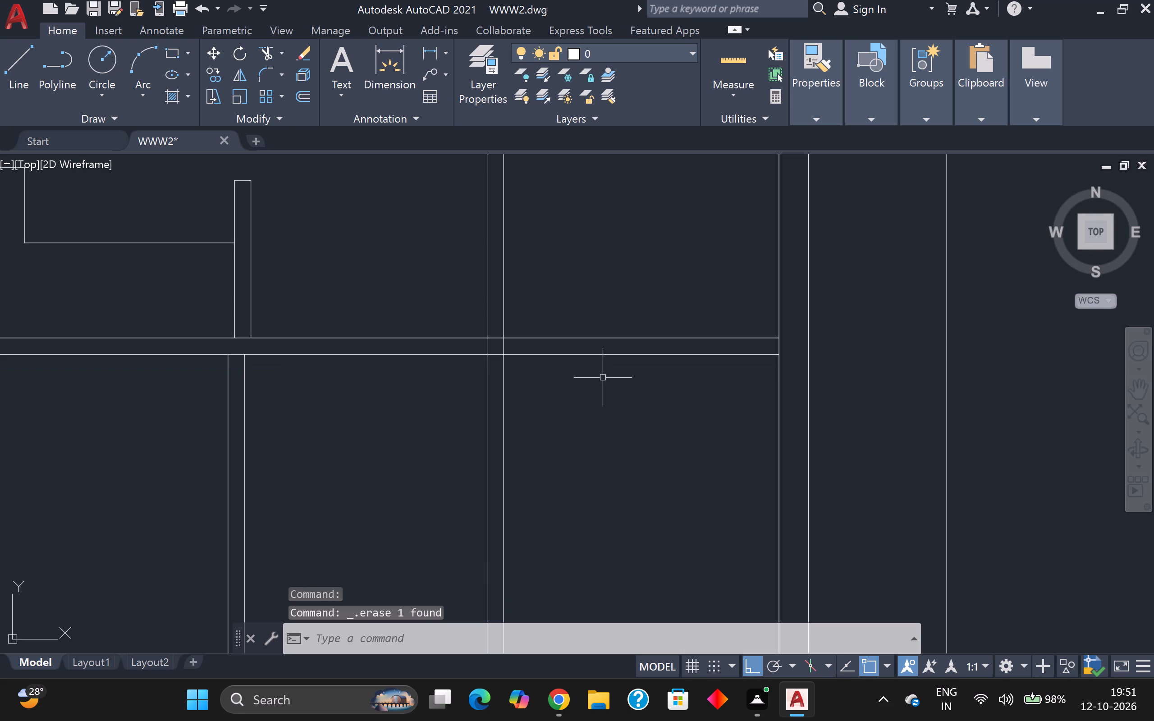
Offset the lower line of the horizontal partition below the lower stepped outline 4' down.
key("o")
key("Return")
key("Return")
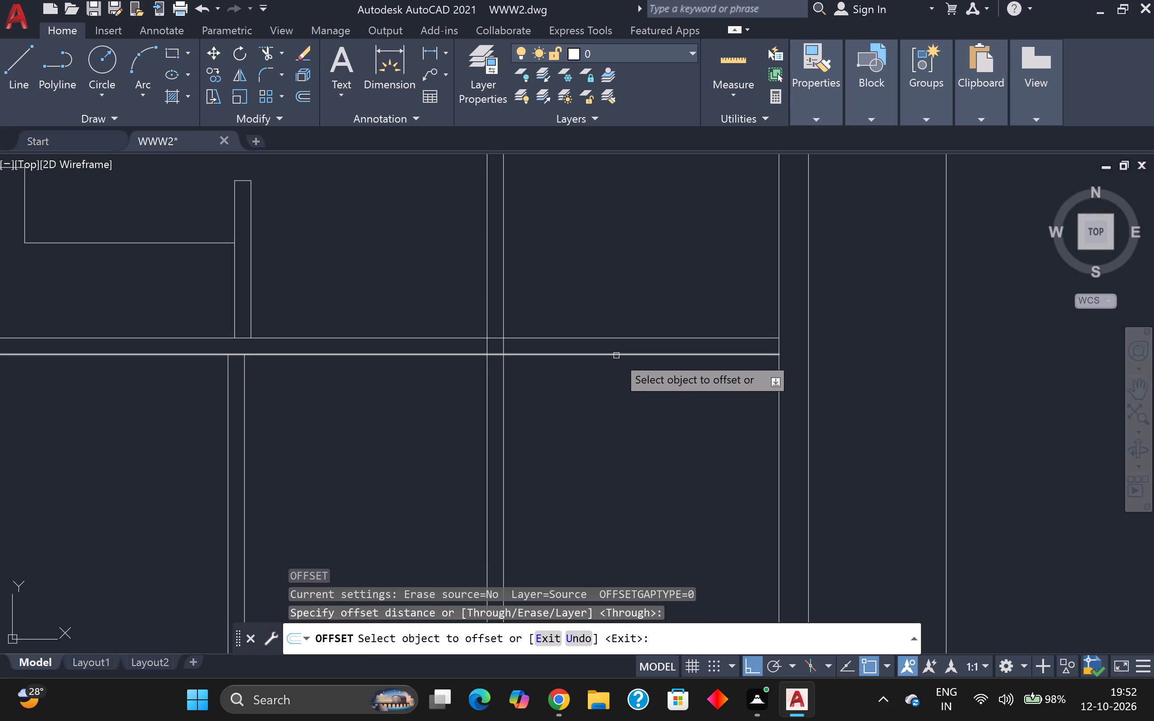
left_click(616, 356)
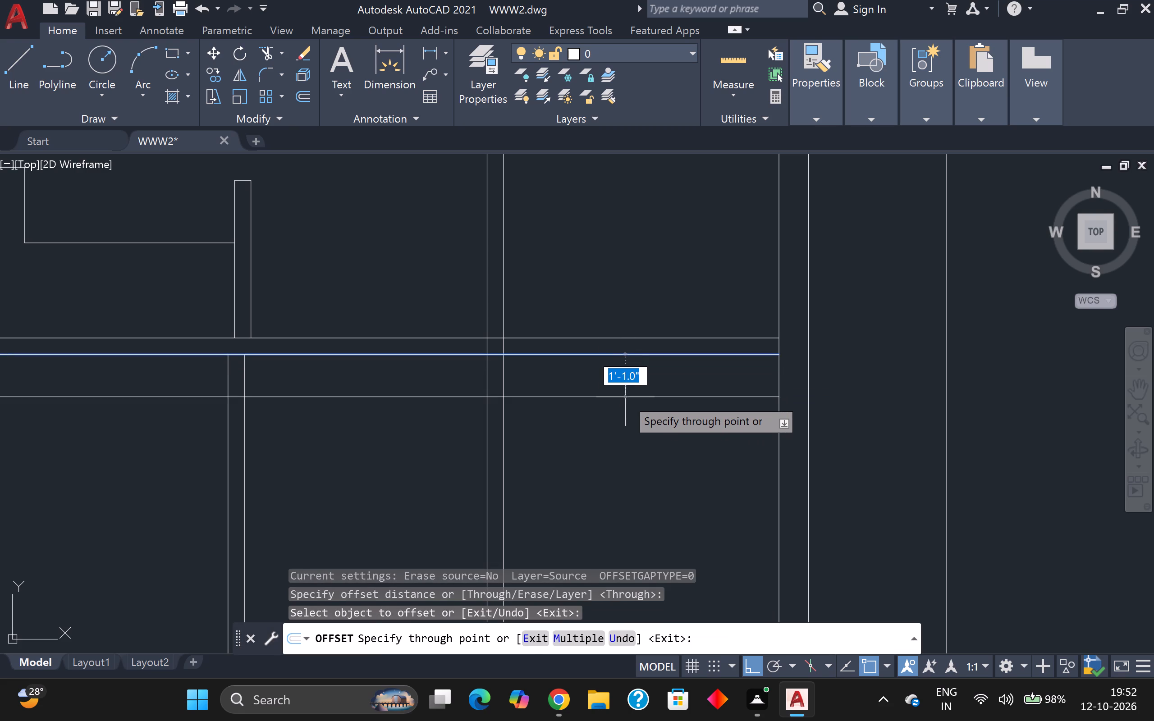
type("4'")
key("Return")
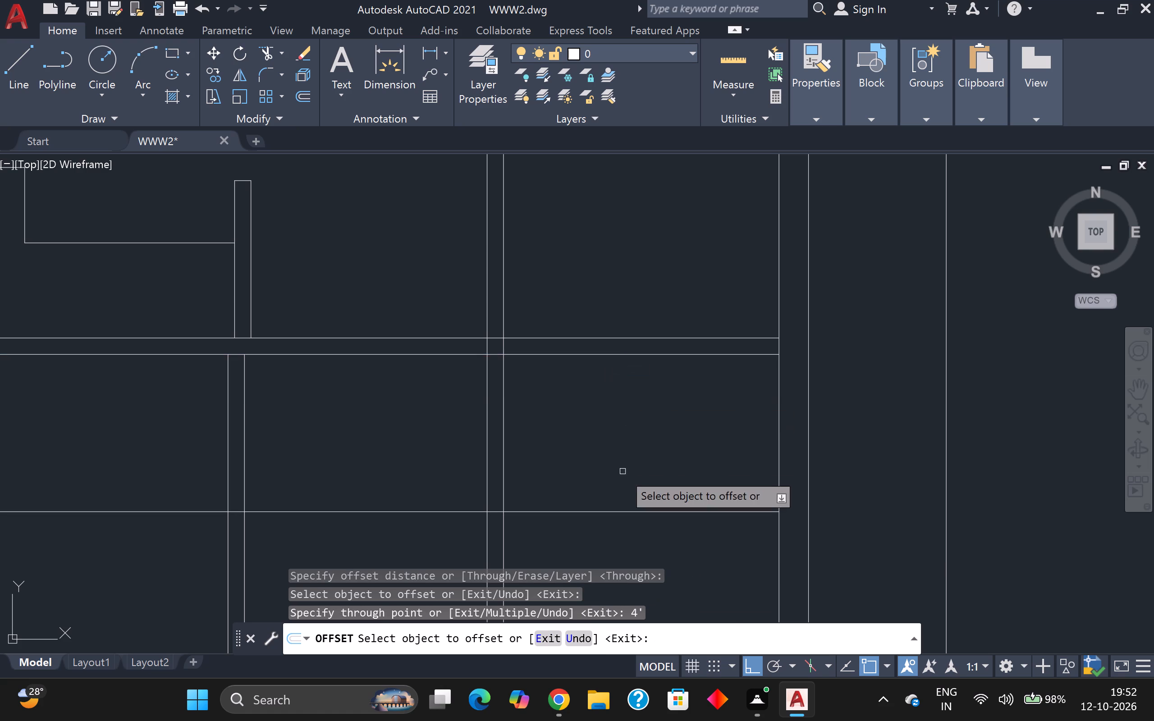
Offset the new horizontal line 5" down to form a partition.
scroll(613, 456, "down", 1)
middle_click_drag(614, 443, 619, 389)
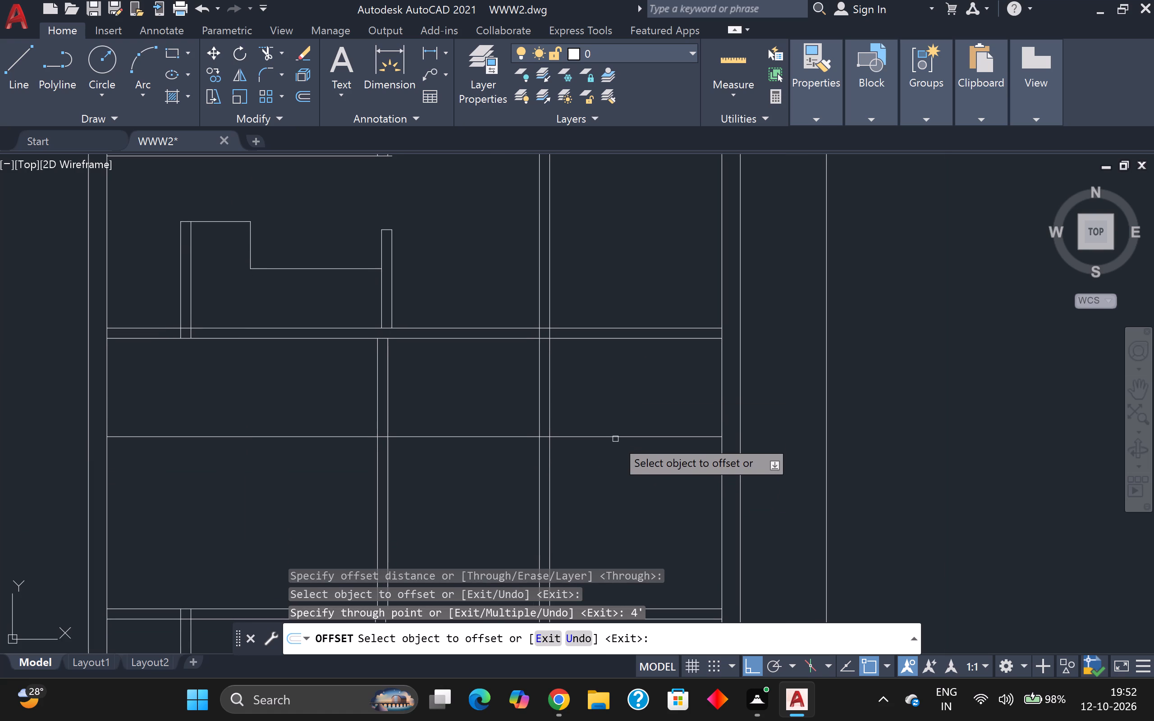
left_click(615, 438)
key("5")
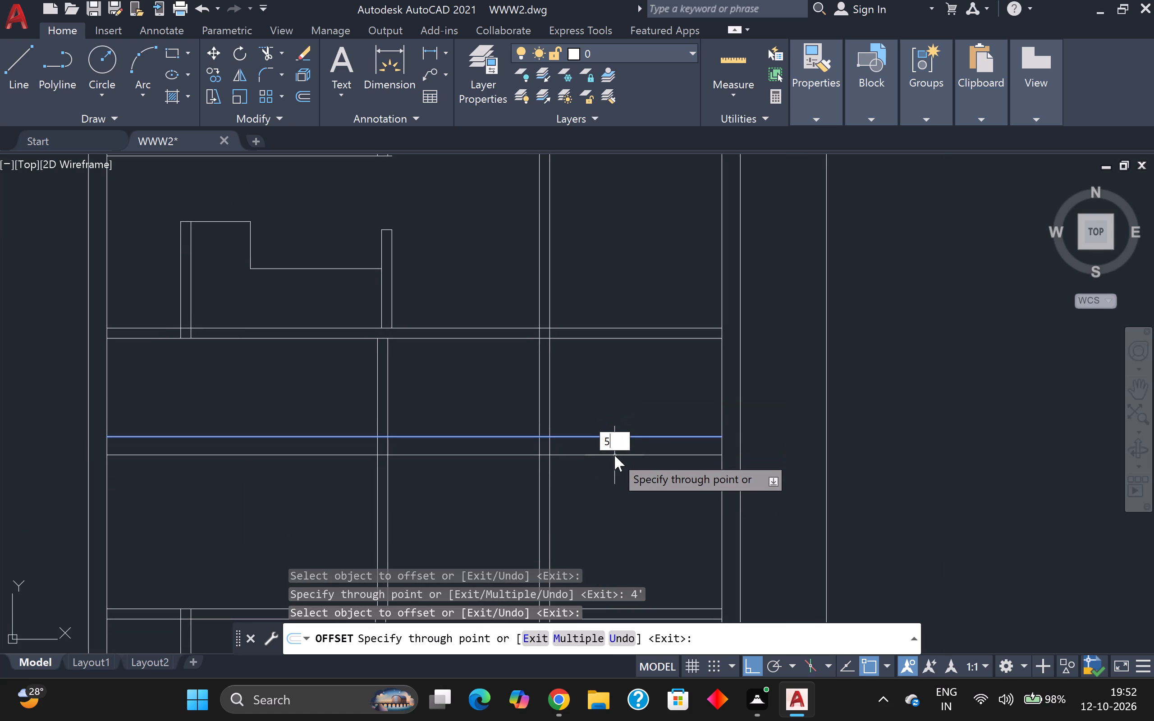
key("Return")
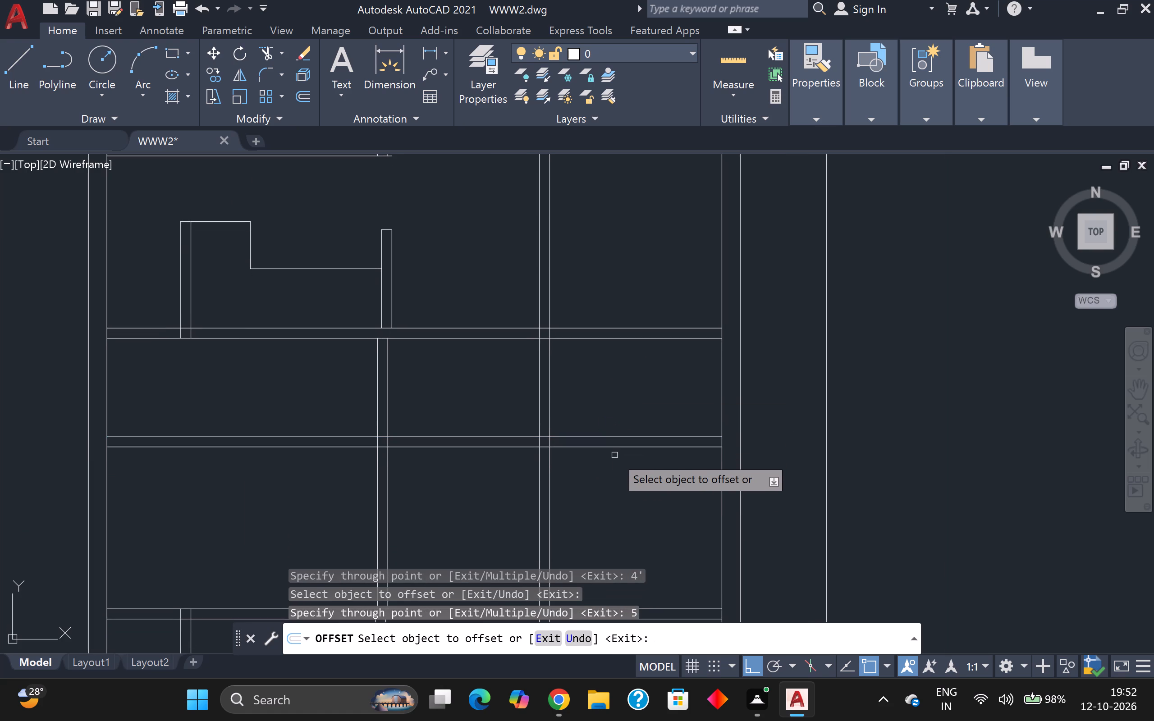
Trim the new horizontal partition in the left and middle bays, leaving only its part beside the right outer wall.
scroll(207, 160, "down", 3)
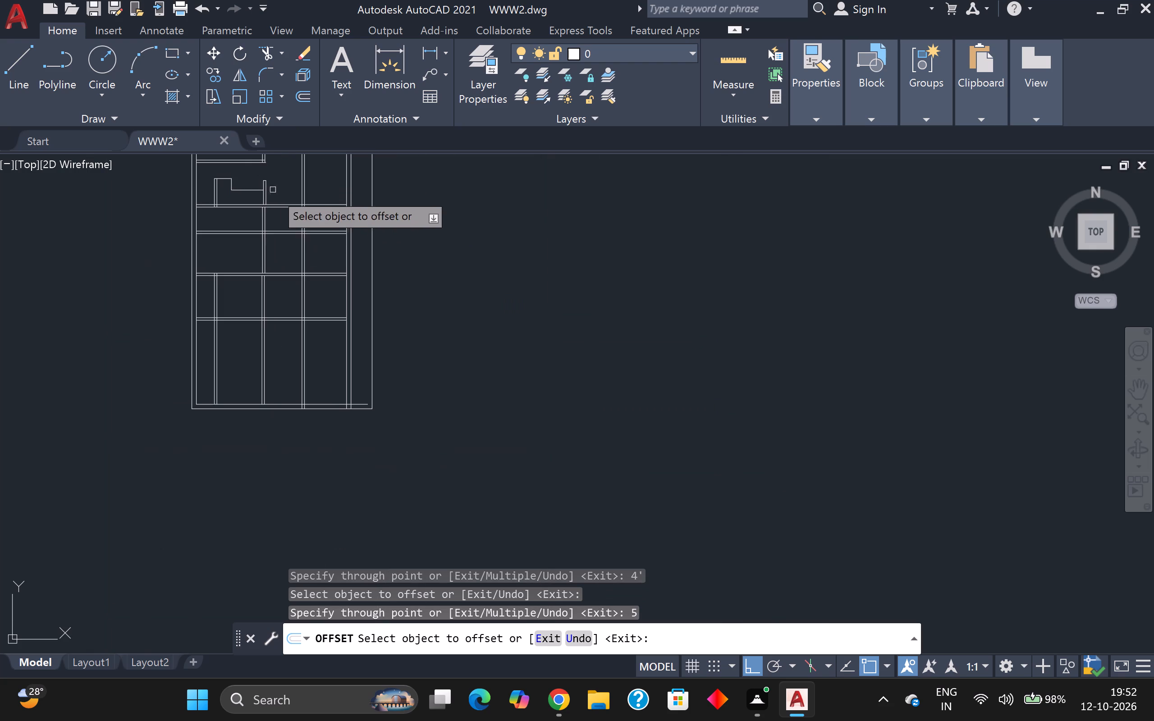
middle_click_drag(284, 294, 456, 292)
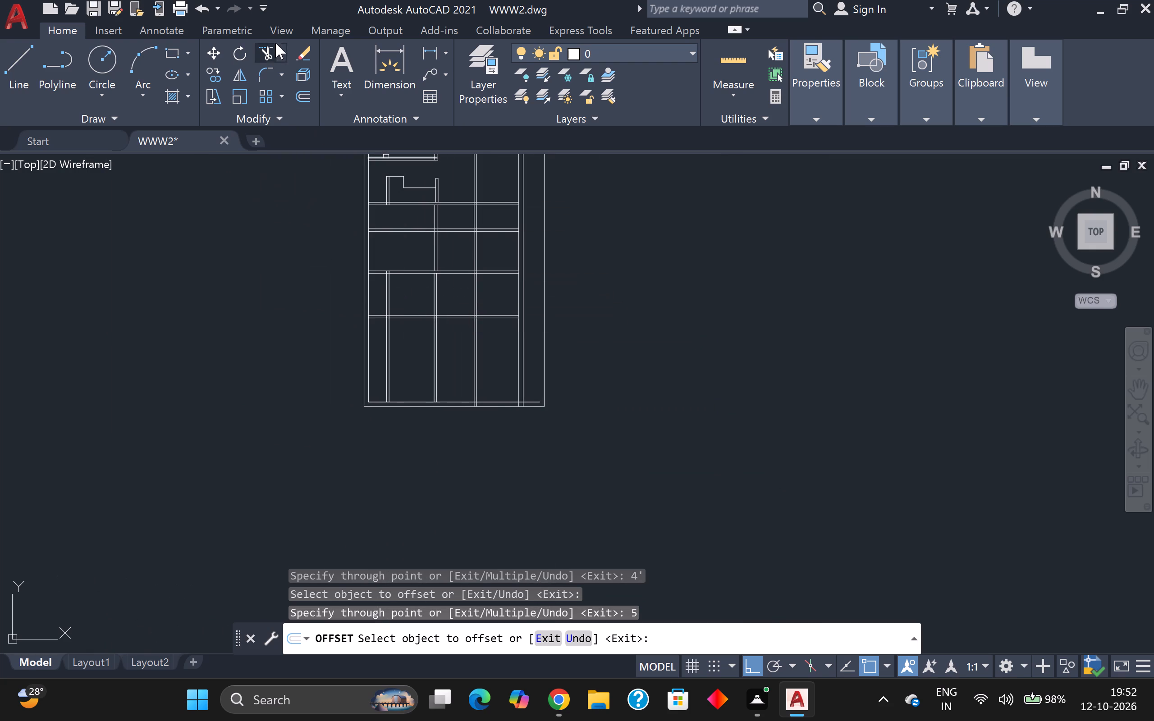
left_click(266, 51)
scroll(380, 361, "up", 2)
middle_click_drag(427, 316, 428, 315)
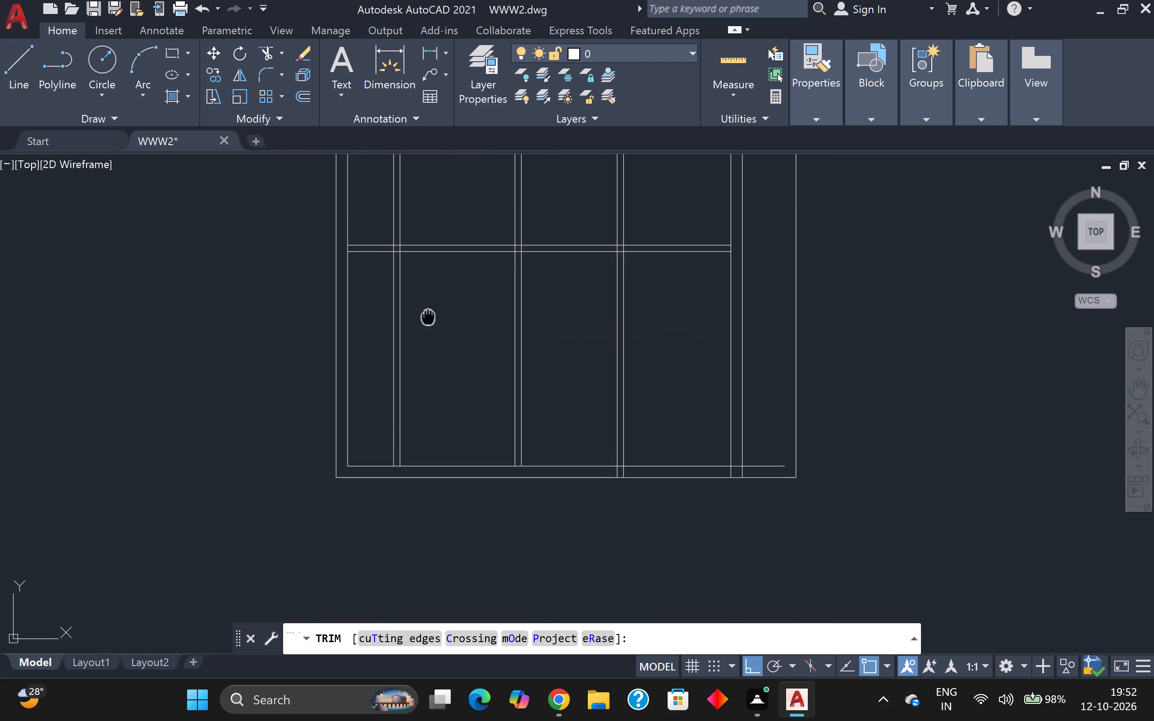
middle_click_drag(428, 315, 305, 523)
scroll(338, 433, "down", 1)
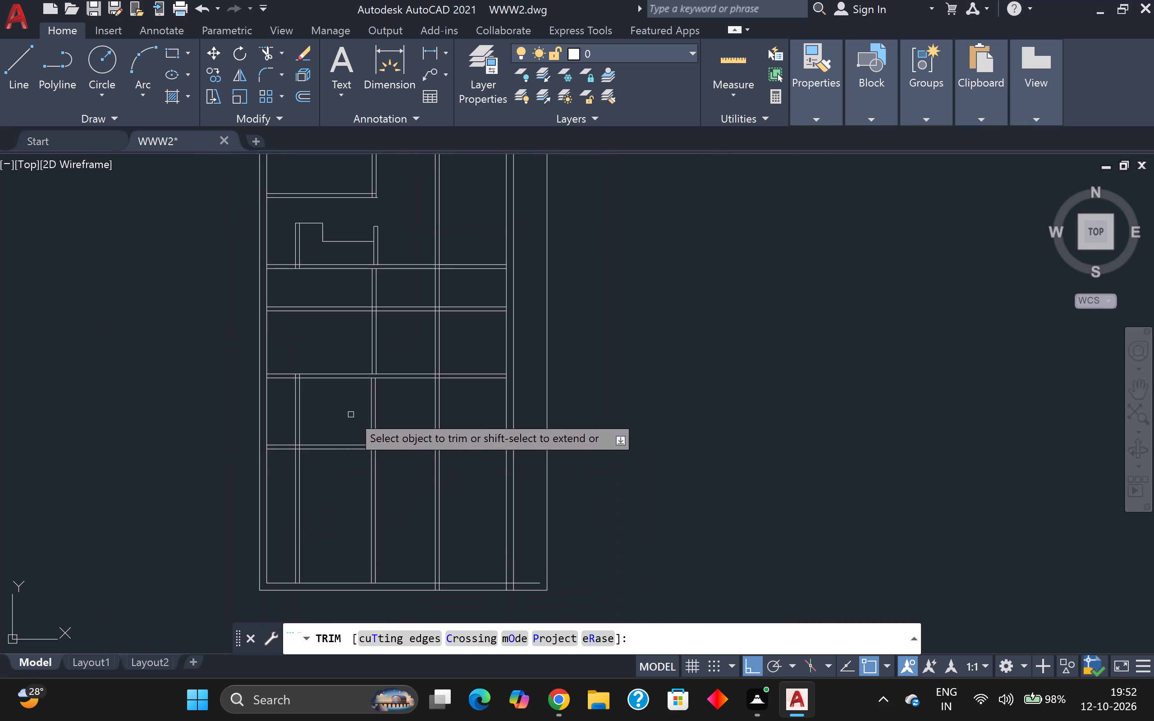
left_click(335, 294)
left_click(333, 325)
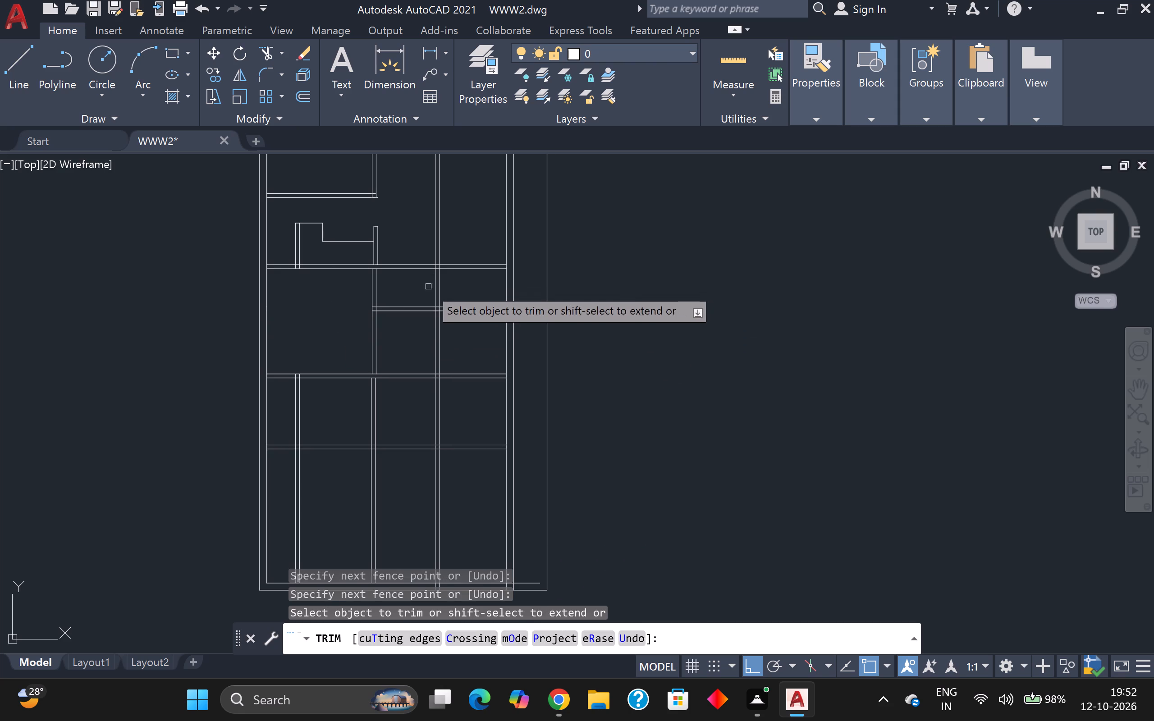
left_click(419, 292)
double_click(412, 346)
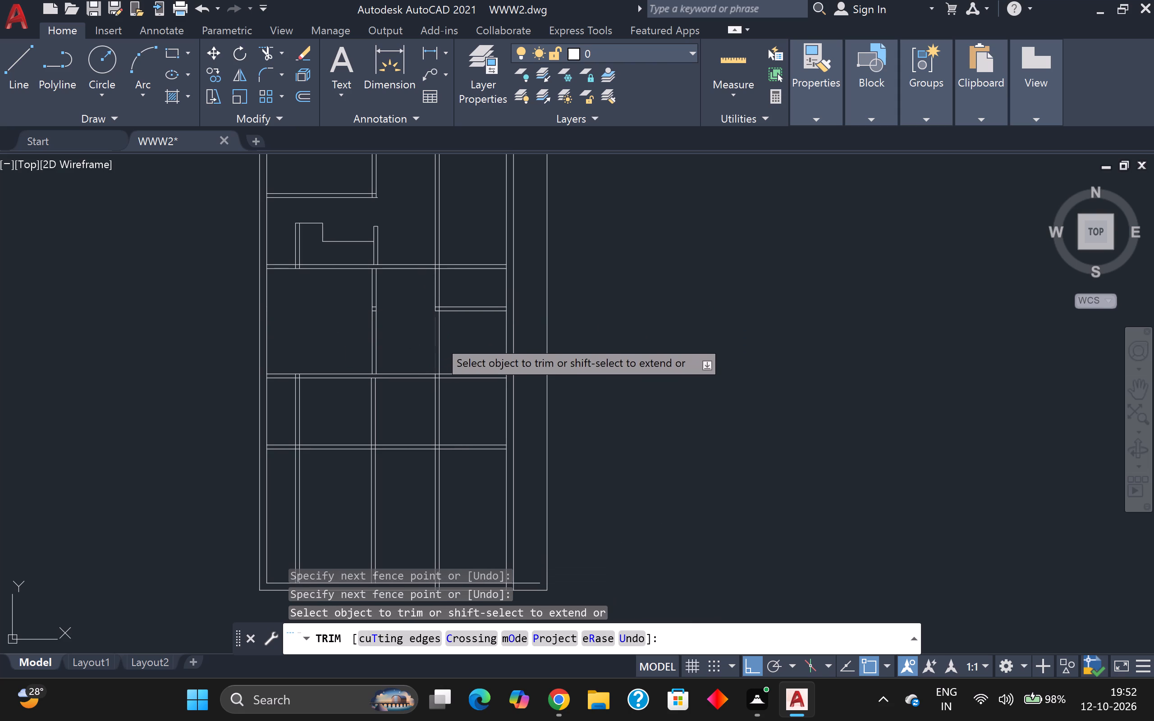
Trim the vertical partition 7' from the right wall below the new small room and beneath the matching small room above.
left_click(438, 339)
left_click(443, 338)
left_click(430, 338)
scroll(430, 337, "down", 2)
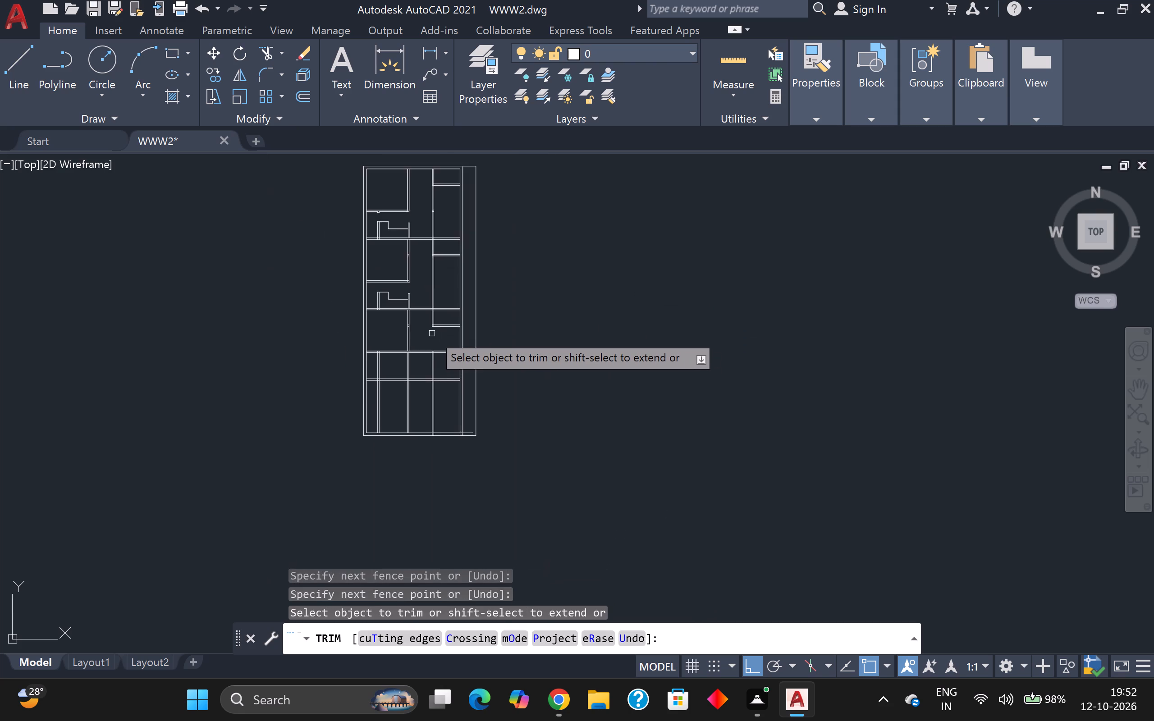
scroll(432, 333, "up", 2)
scroll(438, 381, "down", 1)
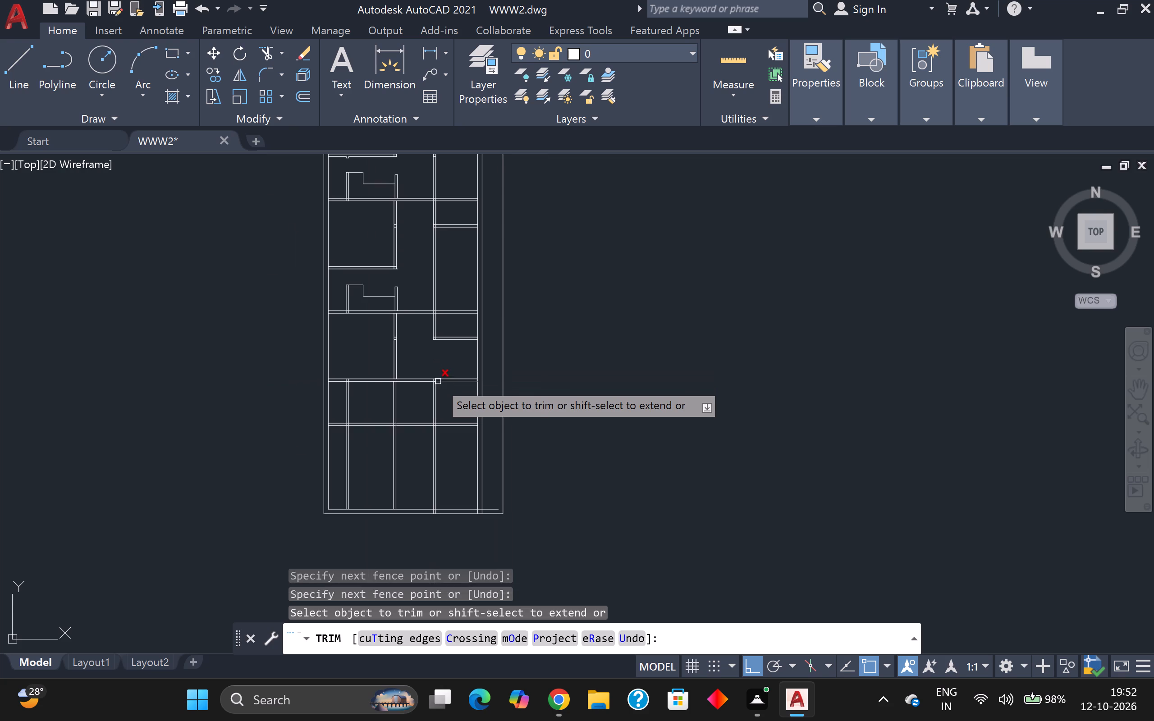
scroll(441, 275, "up", 1)
left_click(446, 269)
left_click(425, 280)
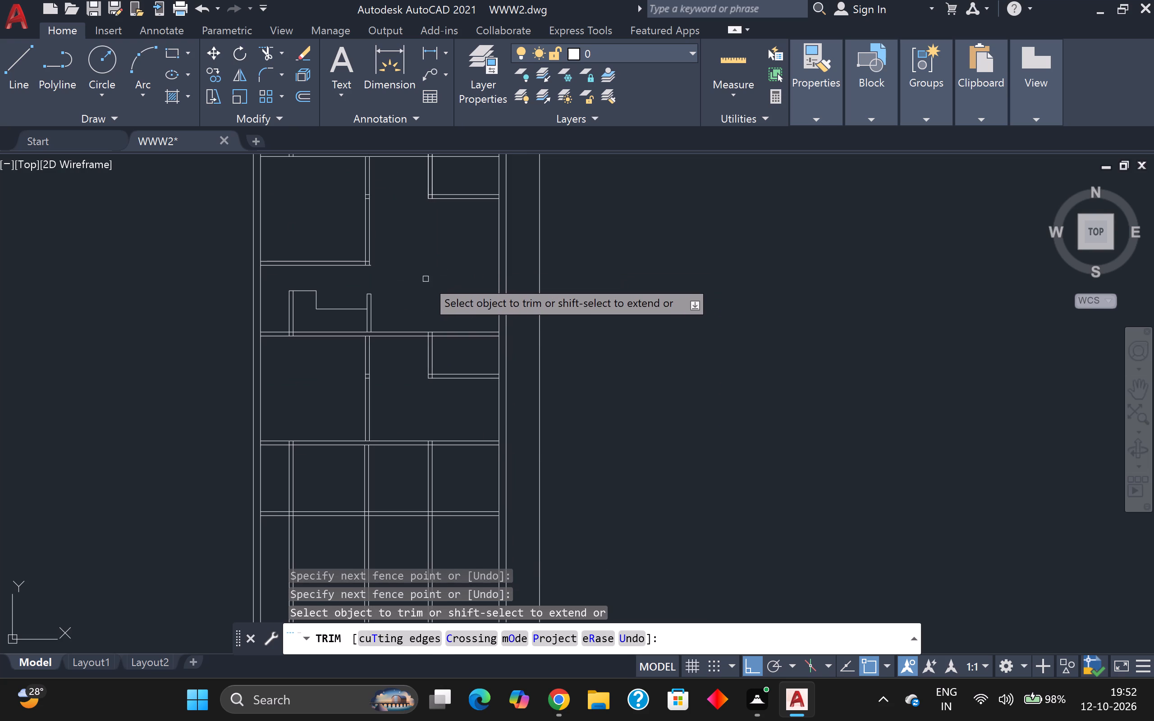
Trim the vertical partition 7' from the right wall between the lowest horizontal partition and the bottom outer wall.
scroll(429, 415, "down", 1)
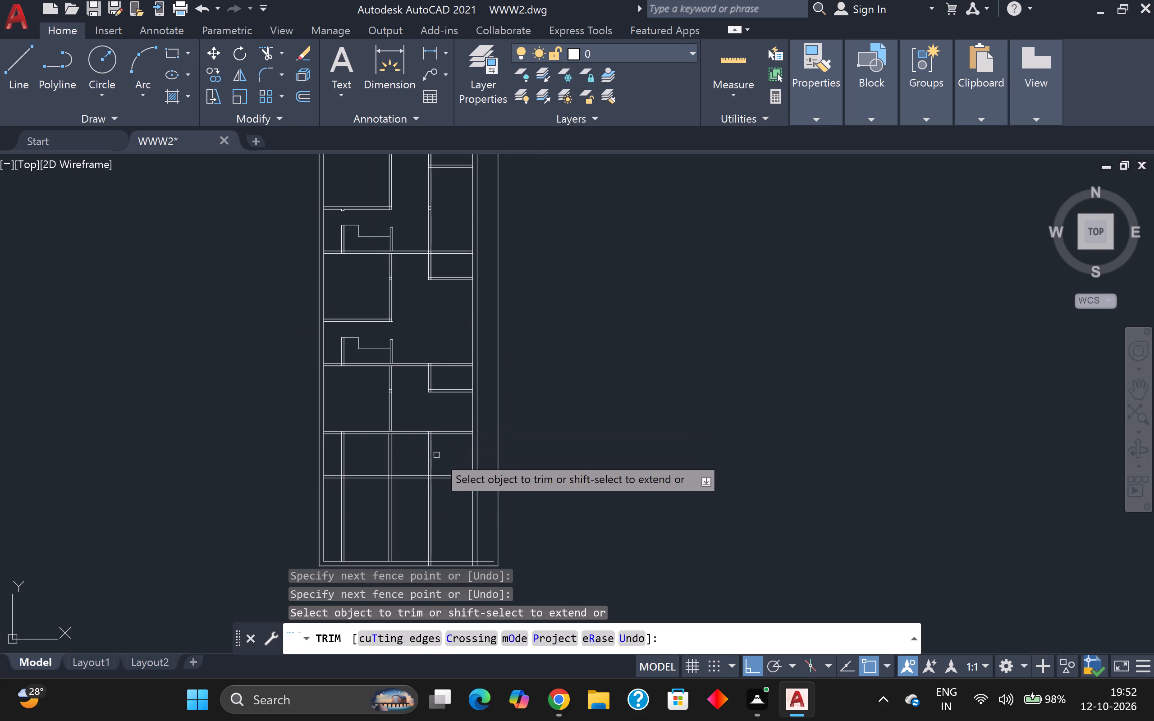
middle_click_drag(437, 455, 442, 395)
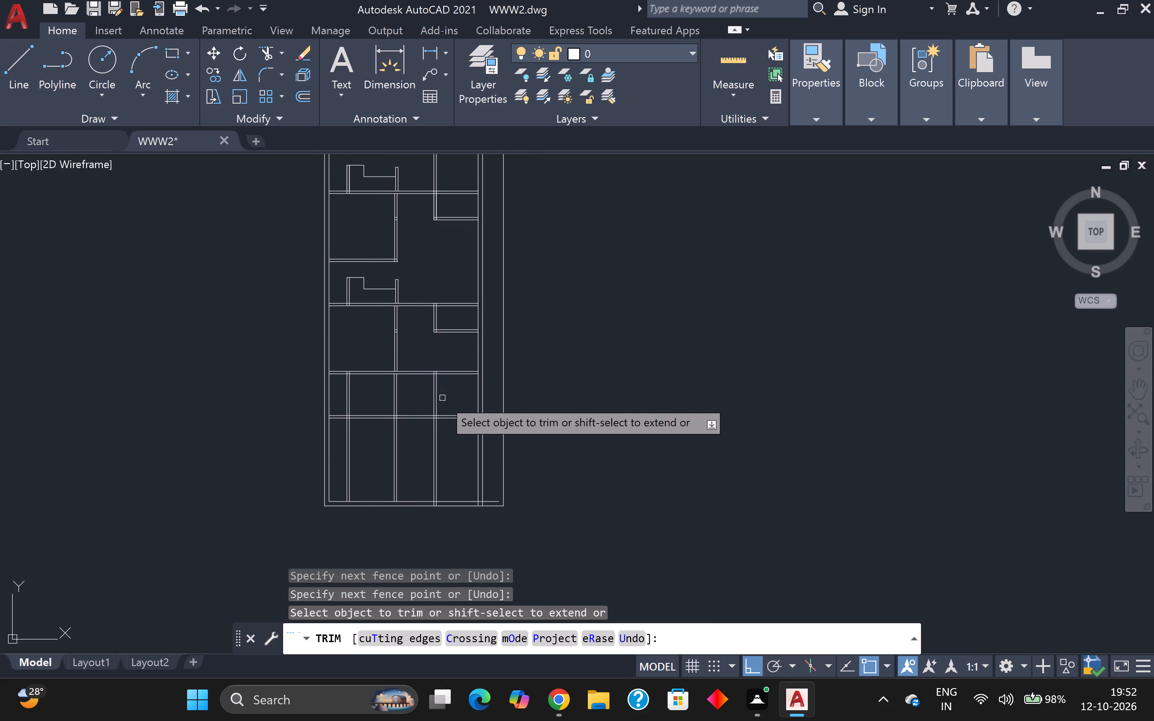
scroll(363, 409, "up", 1)
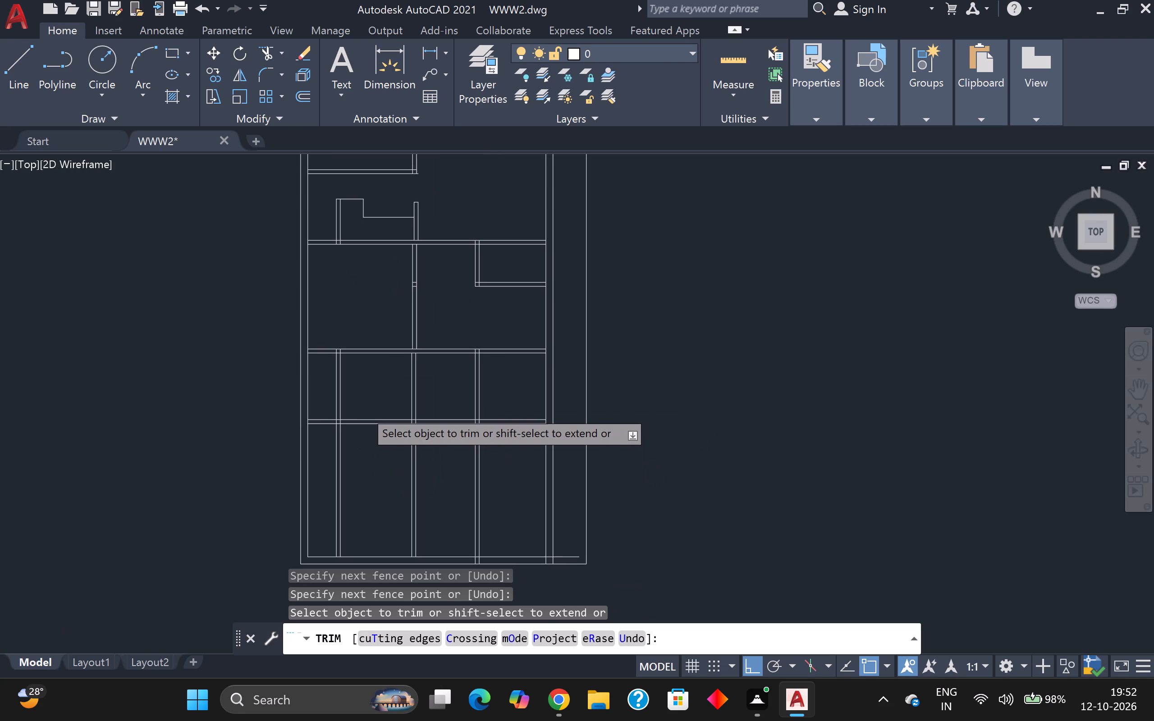
scroll(363, 407, "up", 2)
scroll(365, 402, "down", 1)
scroll(457, 395, "down", 1)
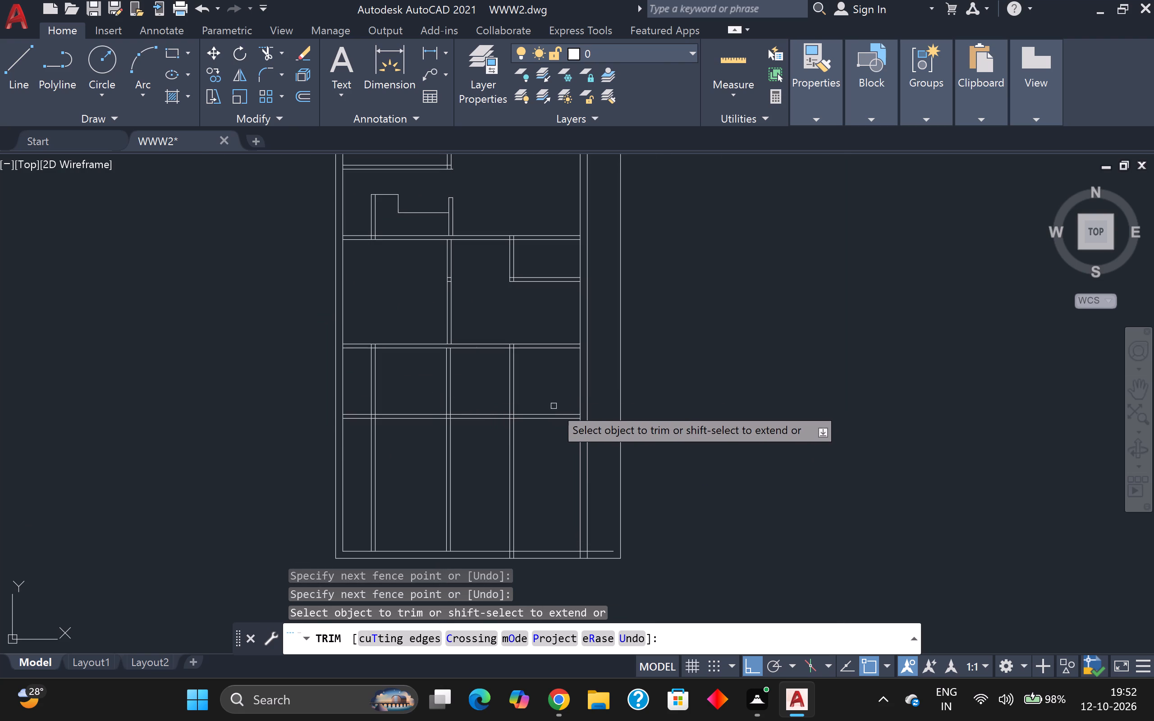
left_click(530, 487)
left_click(504, 486)
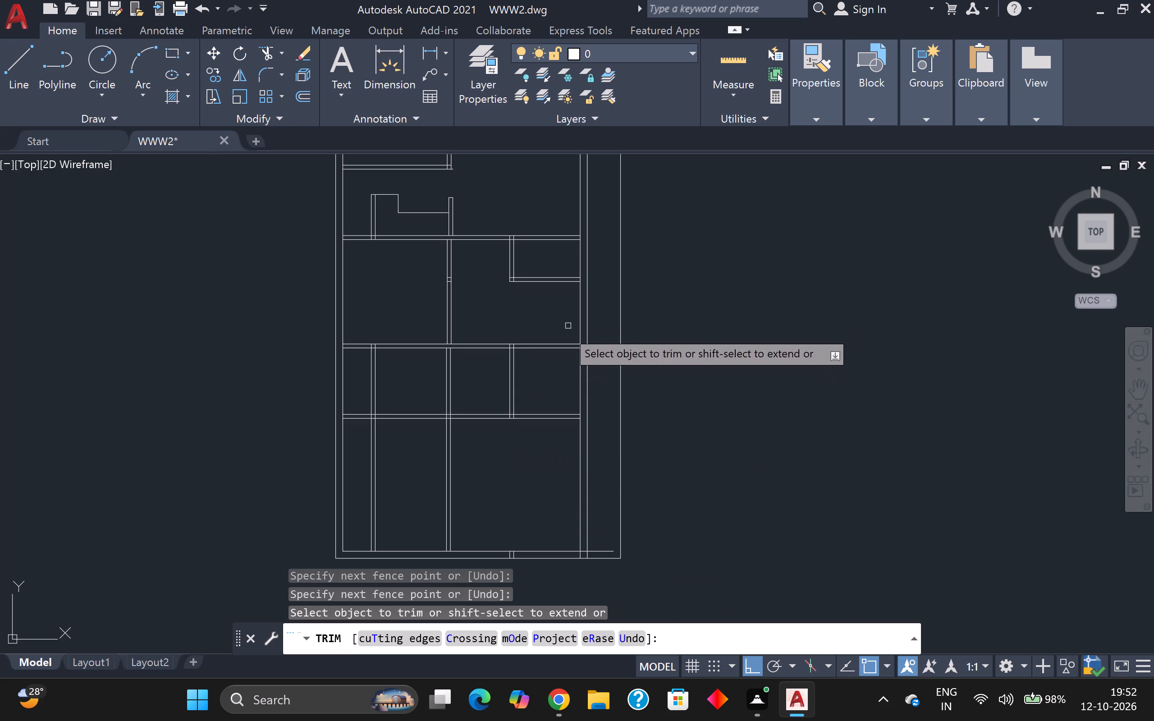
Trim the lowest horizontal partition from the middle vertical partition to the right outer wall and end the Trim command.
scroll(546, 356, "up", 1)
left_click(446, 418)
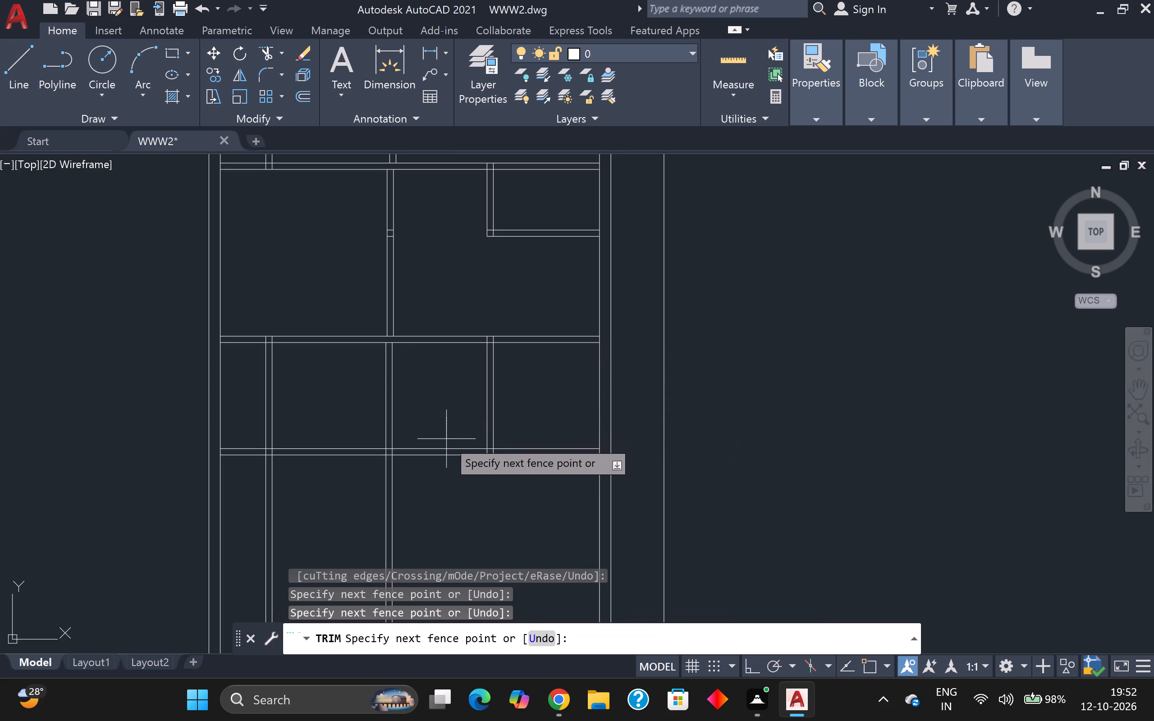
left_click(442, 465)
left_click(532, 421)
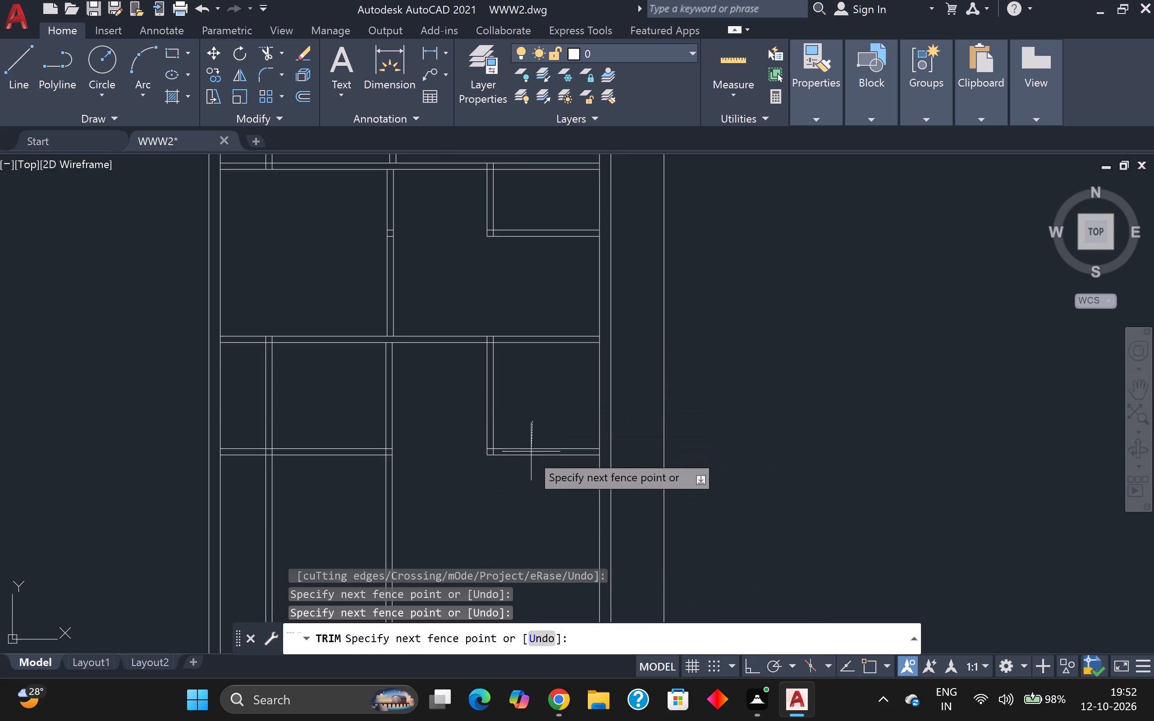
left_click(529, 465)
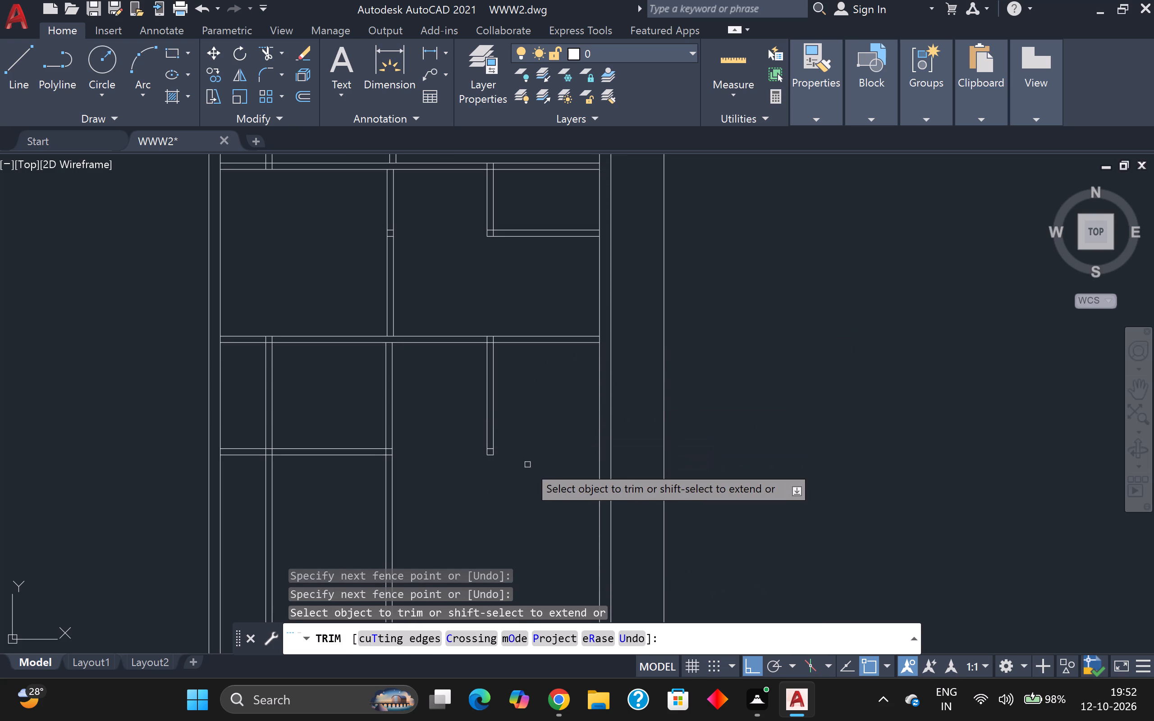
key("grave")
key("o")
key("Return")
key("Return")
Offset the lower line of the second-lowest horizontal partition 4' down.
key("o")
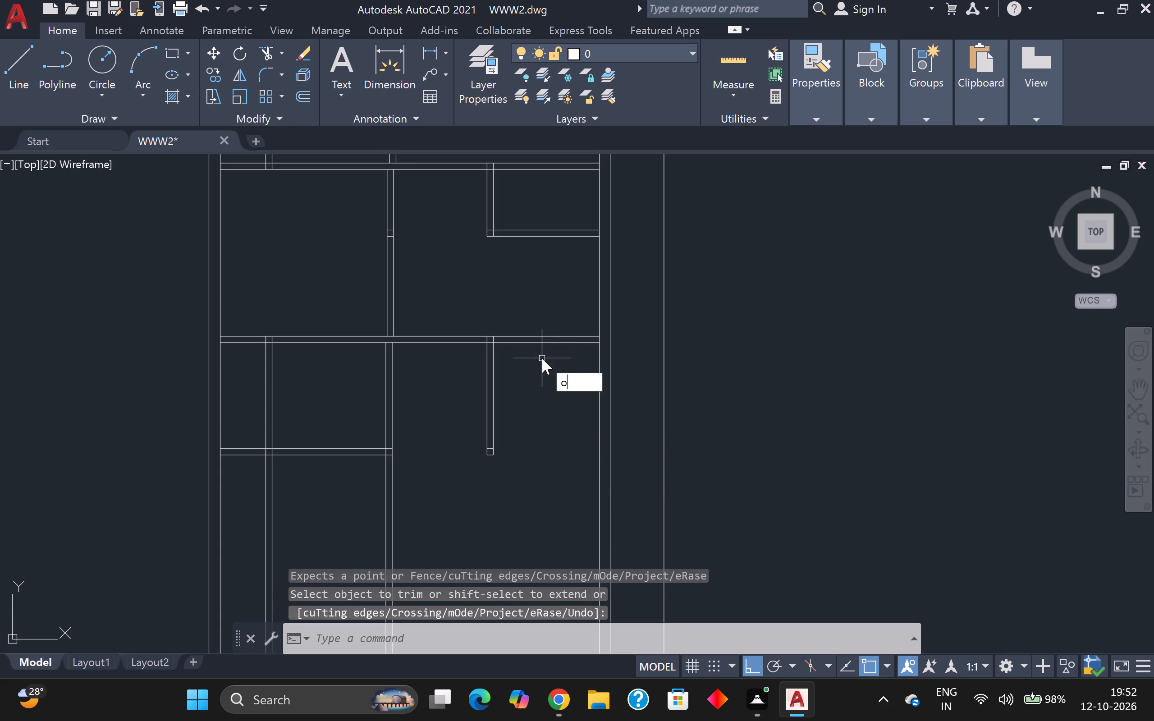
key("Return")
key("Return")
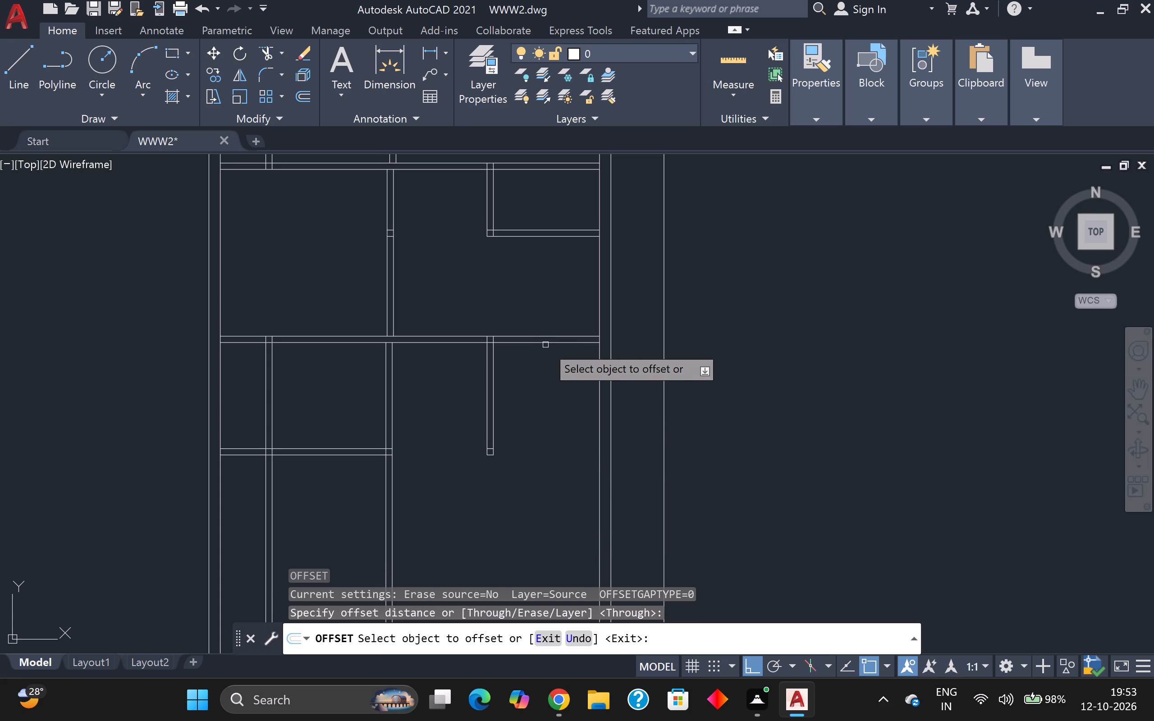
left_click(546, 342)
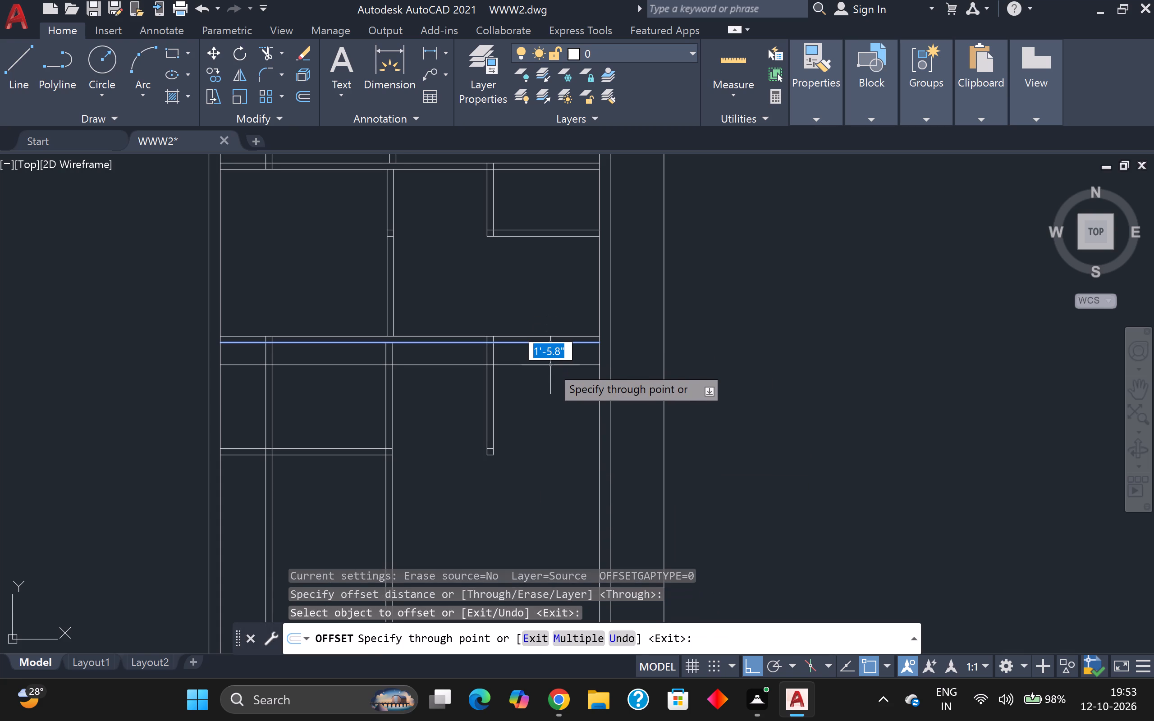
key("4")
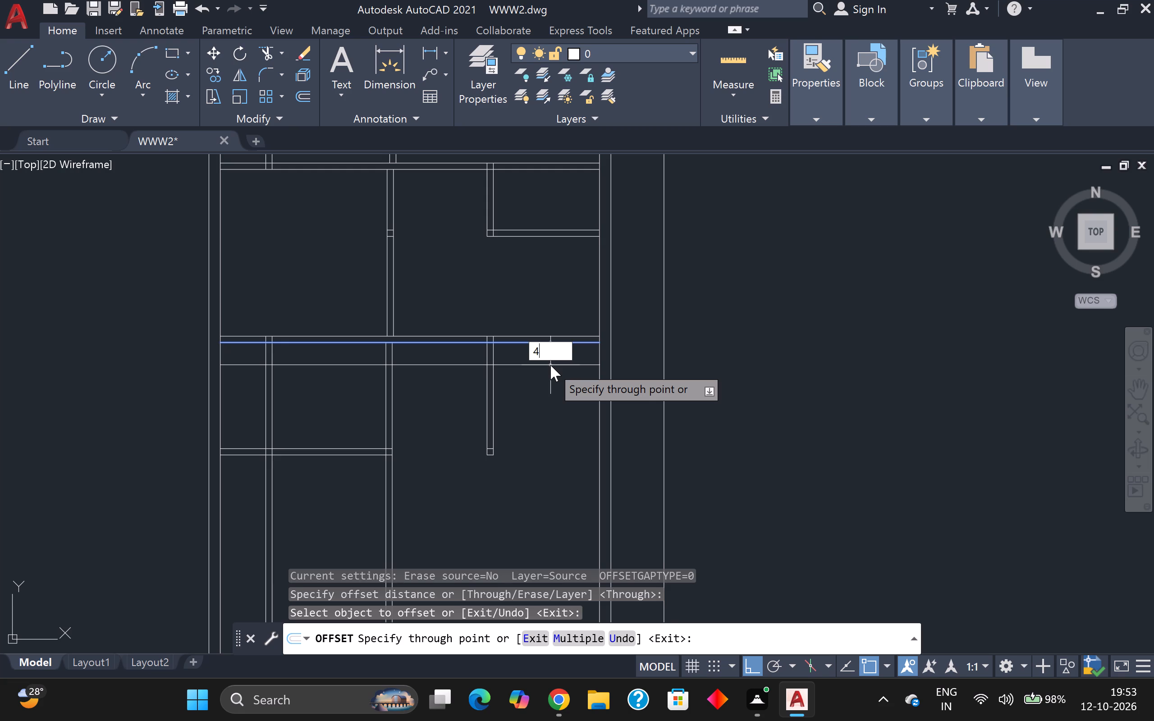
key("apostrophe")
key("Return")
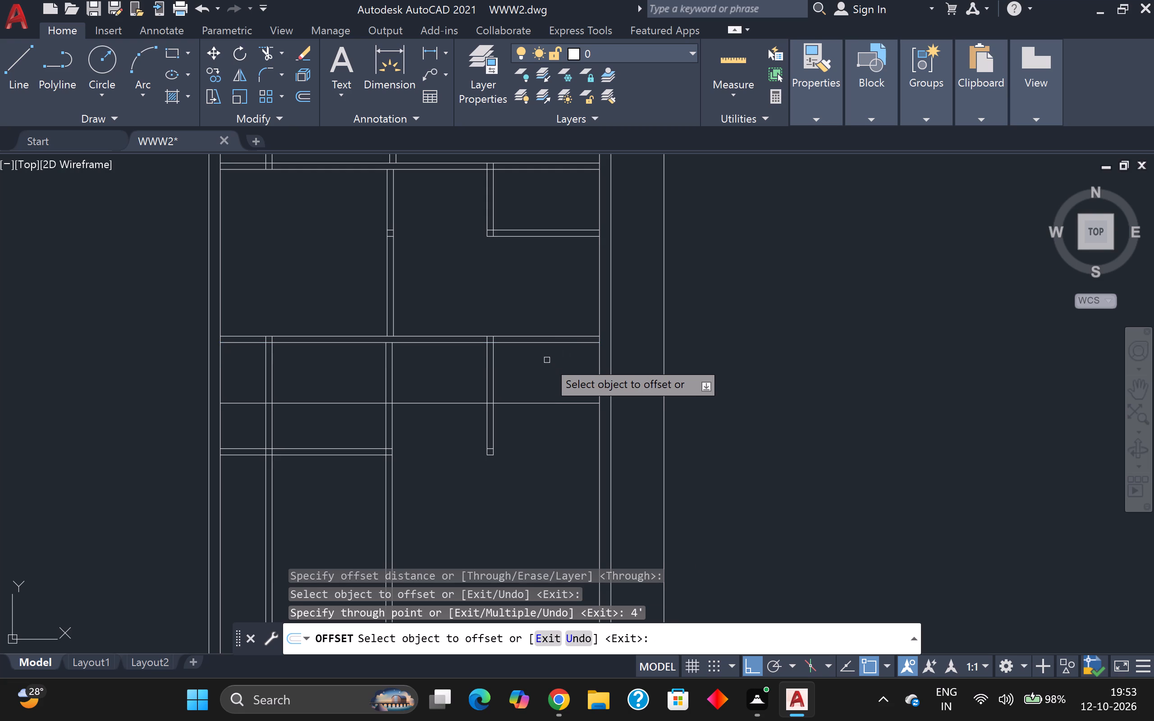
Offset the new horizontal line across the lower rooms 5" down to form a partition.
left_click(538, 403)
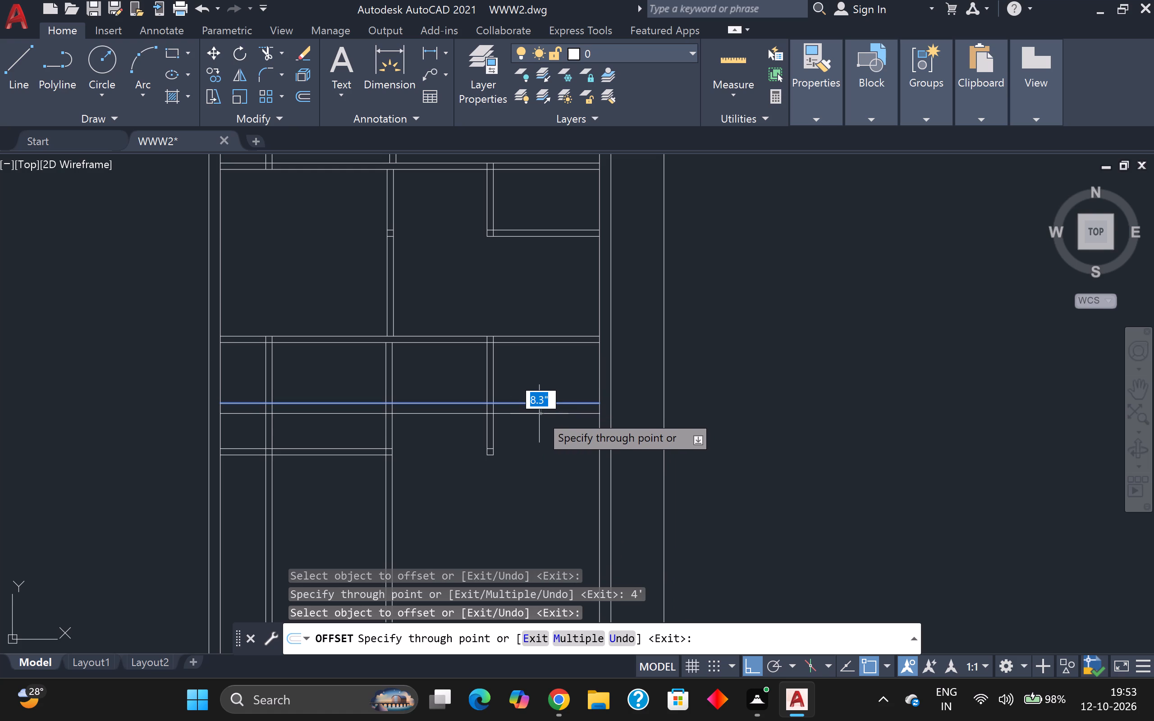
key("5")
key("Return")
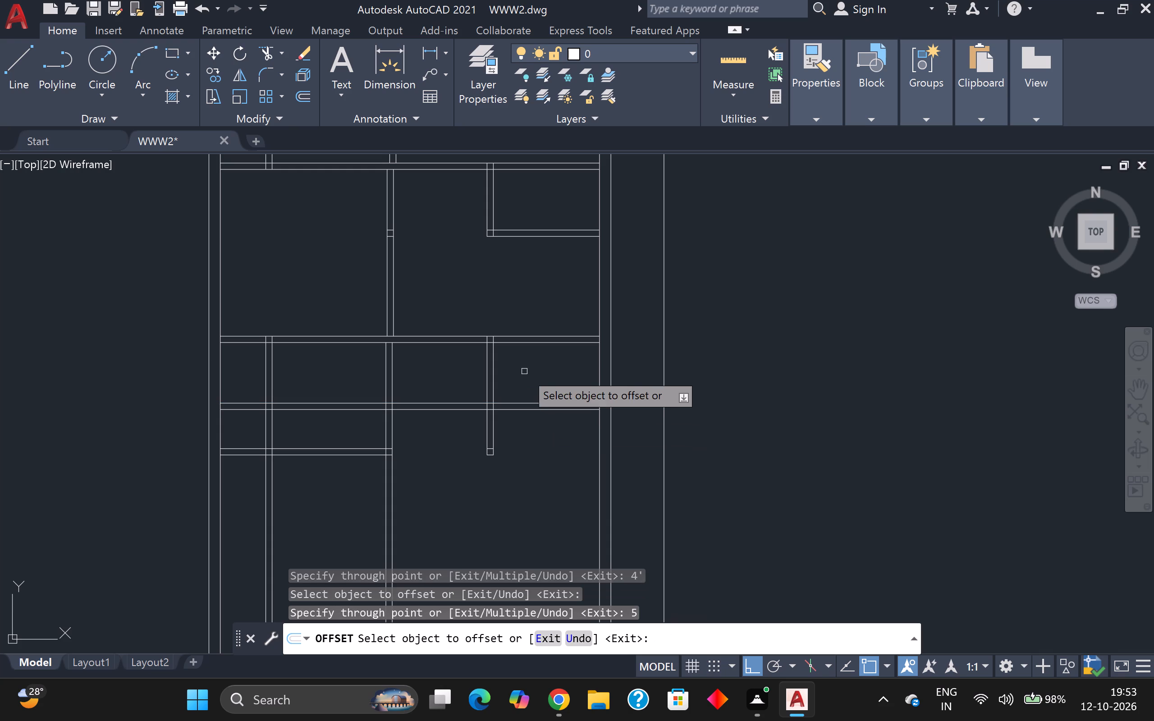
Trim the newest horizontal partition between the middle vertical partition and the right small room, plus the vertical stub below that room.
left_click(267, 52)
left_click(436, 376)
left_click(441, 434)
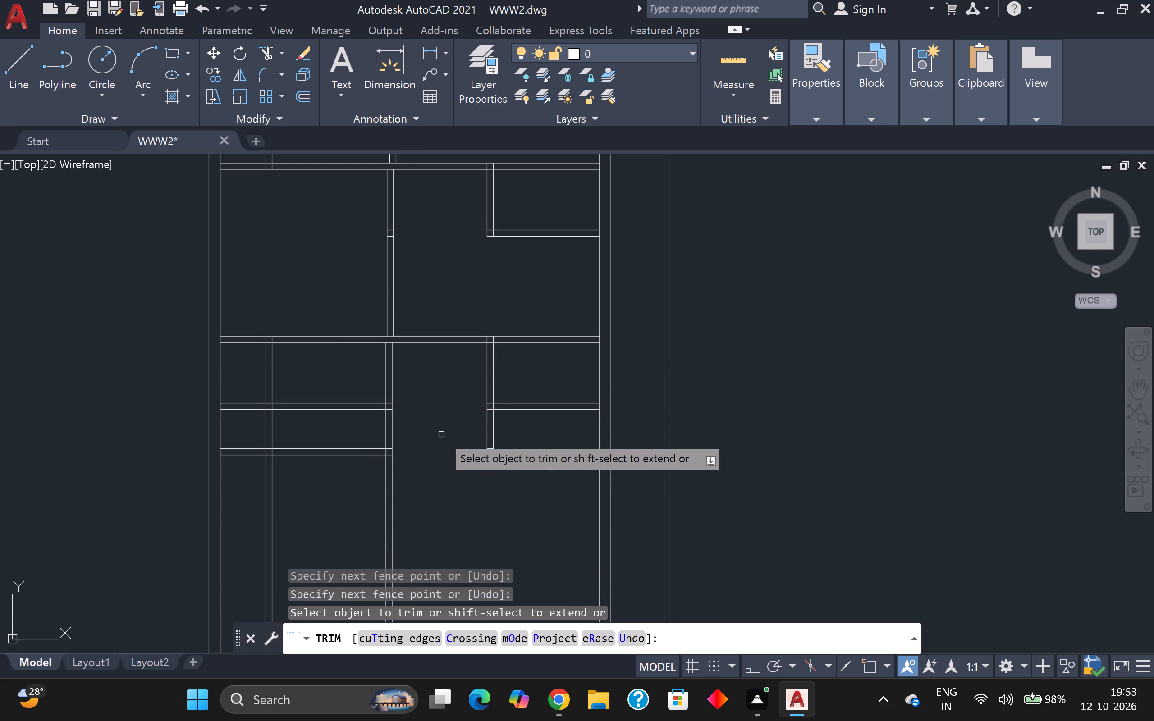
left_click(450, 435)
left_click(517, 440)
left_click(501, 452)
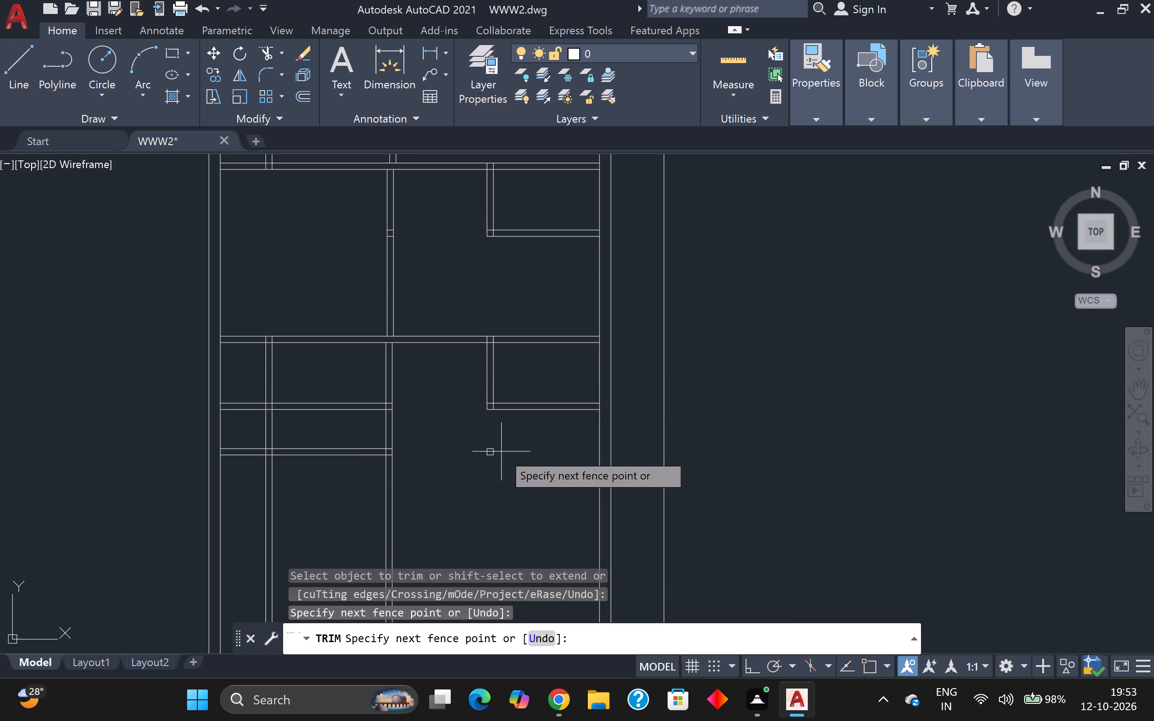
left_click(482, 452)
left_click(490, 447)
left_click(490, 456)
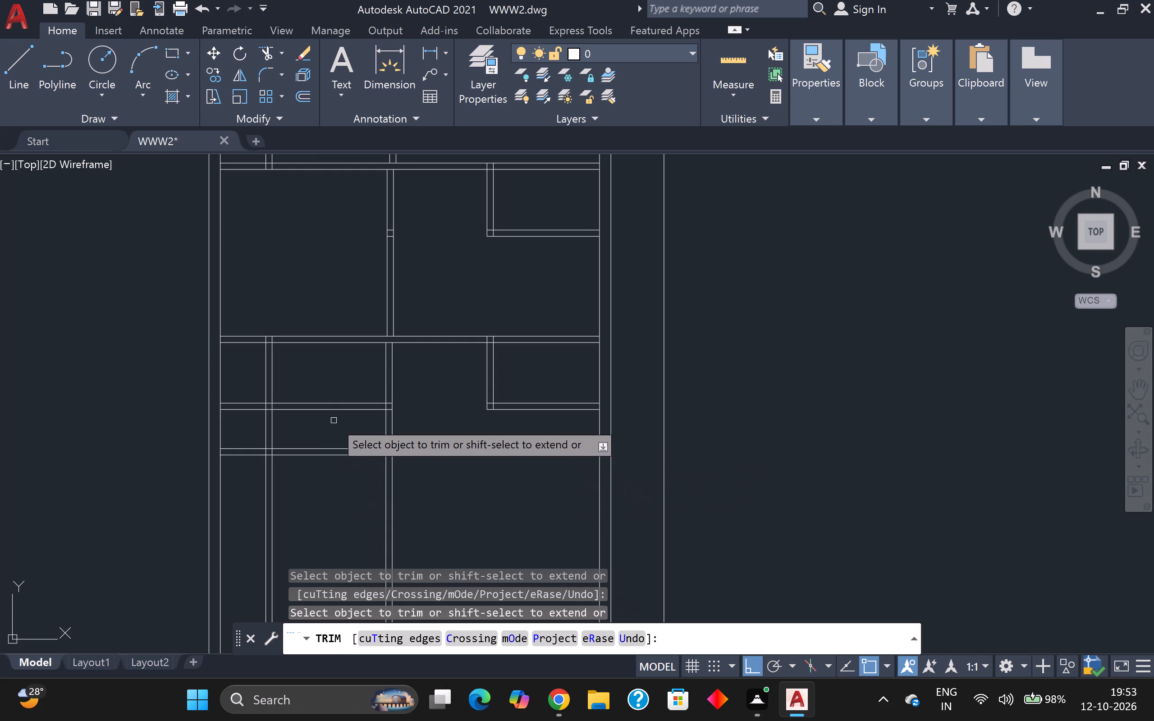
Trim the partition 4' below the second-lowest horizontal one, from the middle vertical partition to the left outer wall.
scroll(333, 393, "down", 1)
scroll(335, 394, "up", 4)
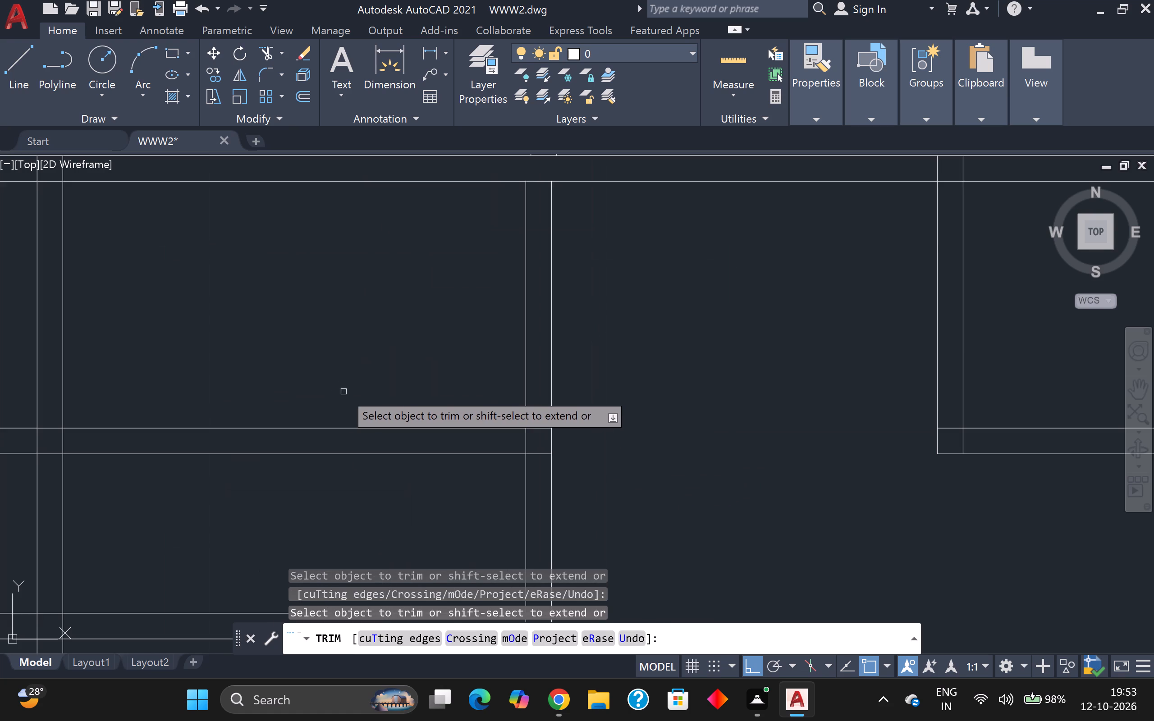
left_click(368, 375)
left_click(440, 537)
scroll(433, 512, "down", 2)
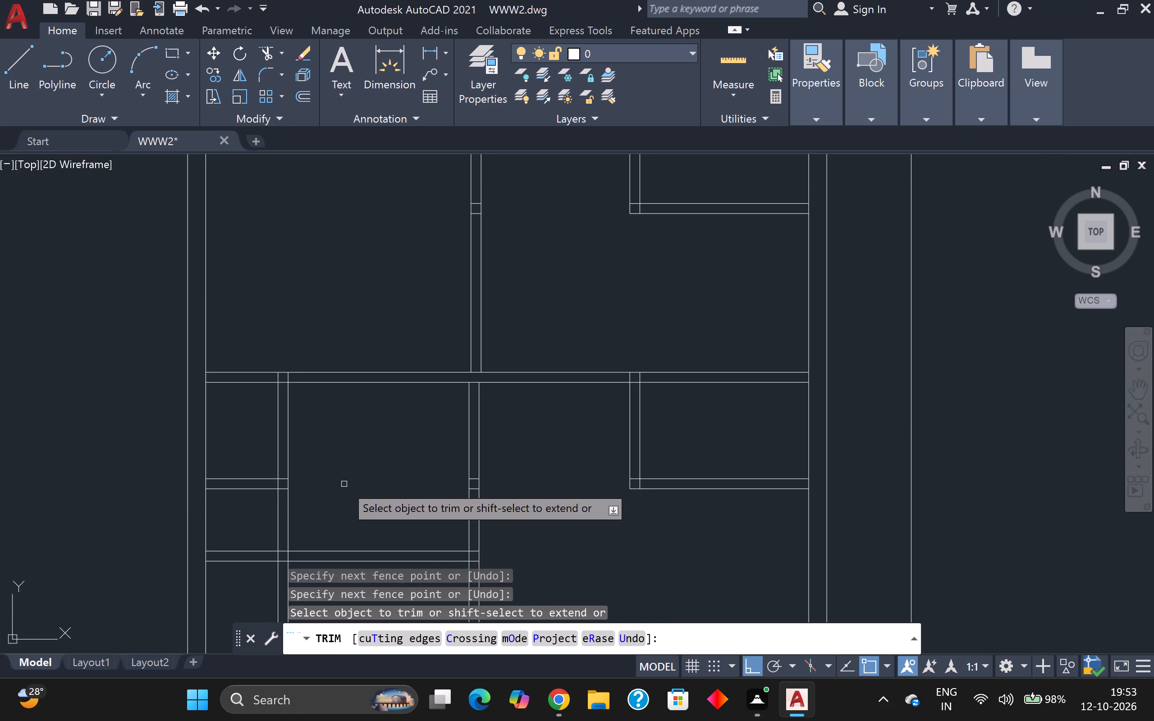
left_click(248, 453)
left_click(250, 495)
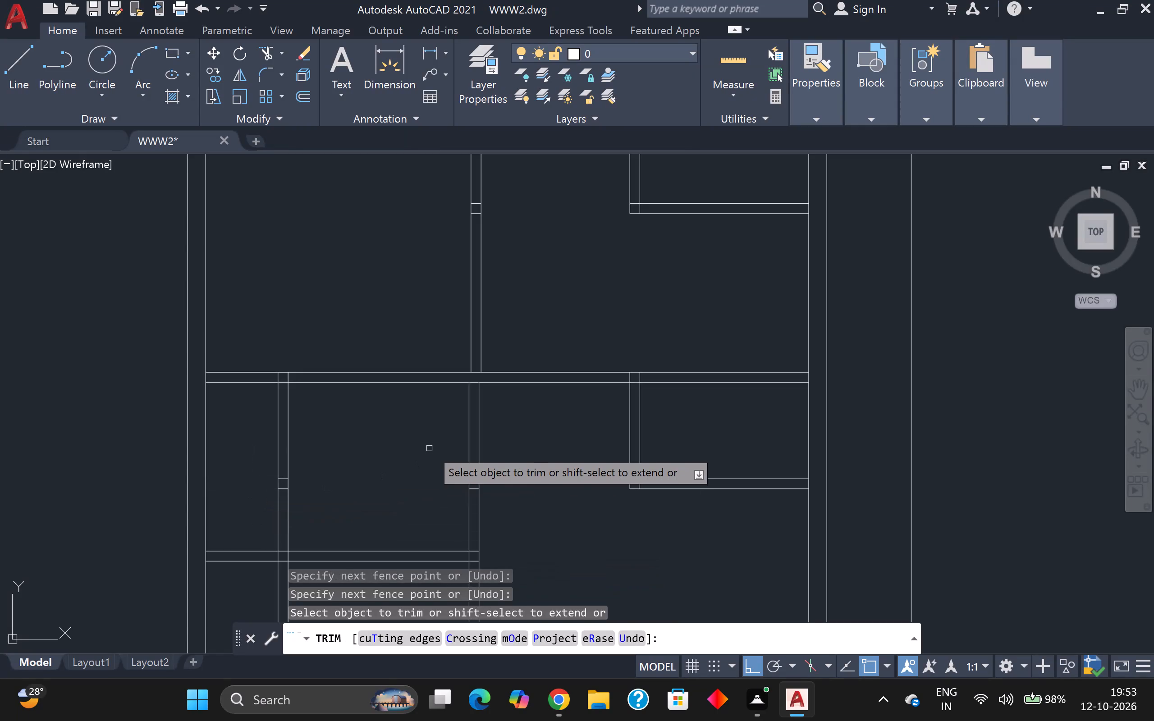
Trim the left vertical partition between the lowest horizontal partition and the bottom outer wall, ending the Trim command.
scroll(433, 448, "down", 1)
scroll(449, 450, "up", 3)
scroll(449, 450, "down", 3)
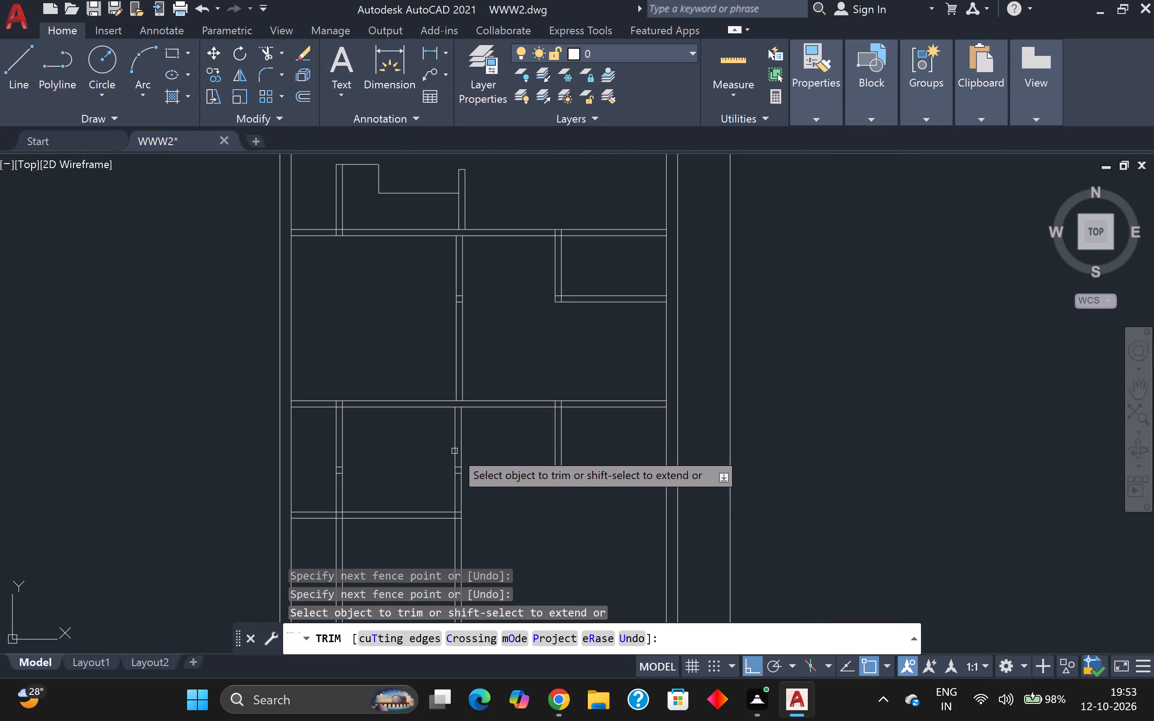
scroll(418, 269, "down", 1)
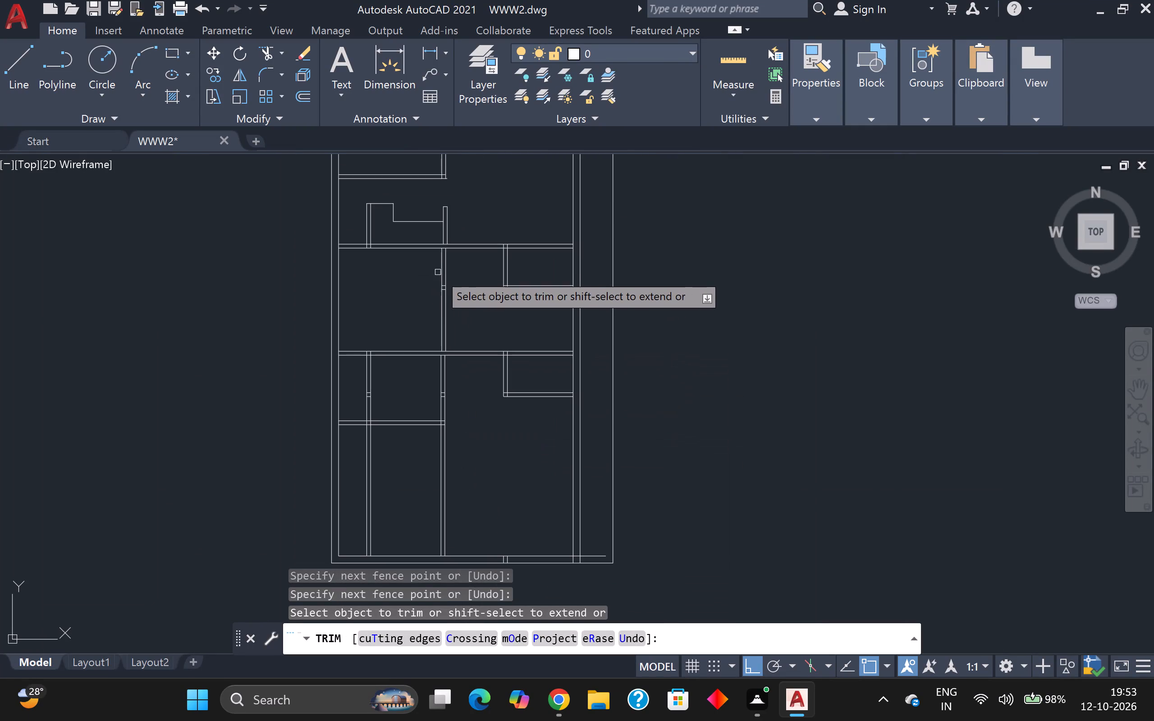
middle_click_drag(473, 430, 467, 374)
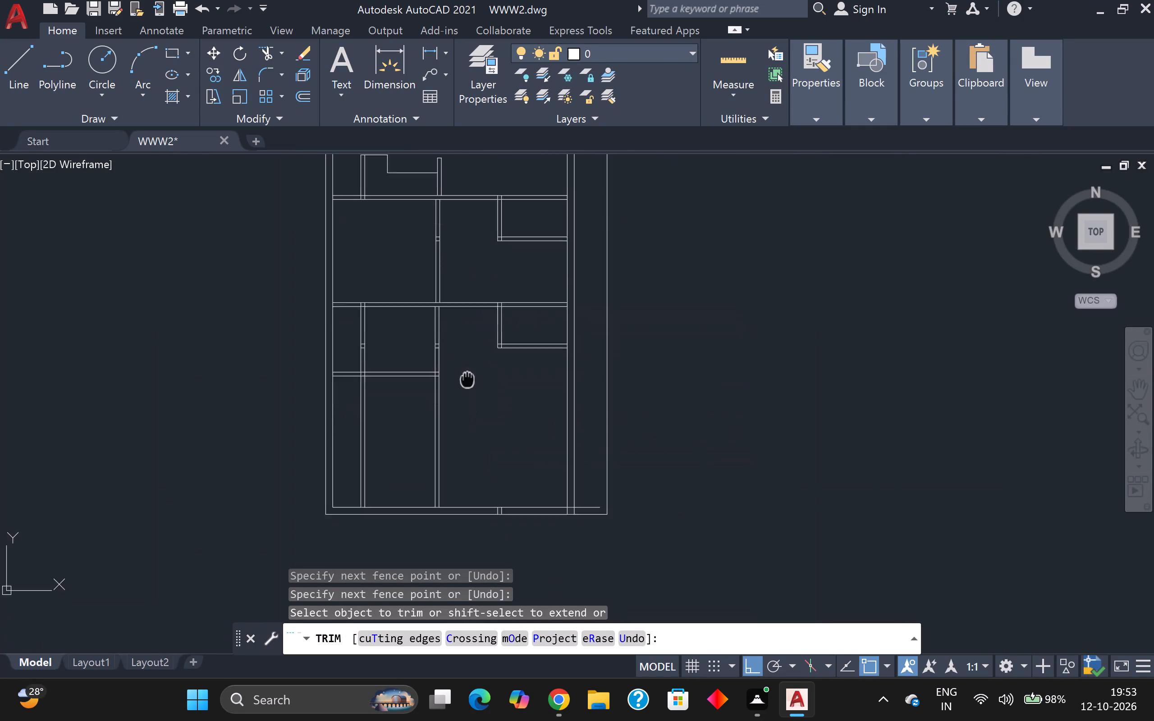
middle_click_drag(467, 374, 468, 356)
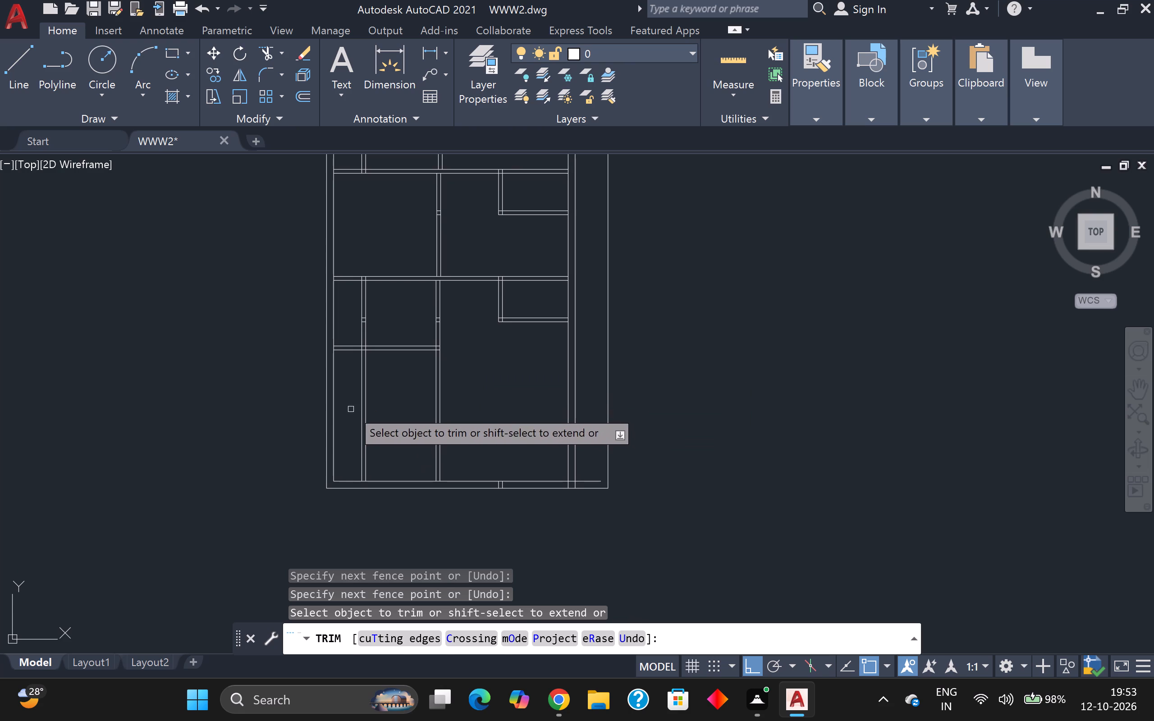
left_click(351, 408)
left_click(385, 412)
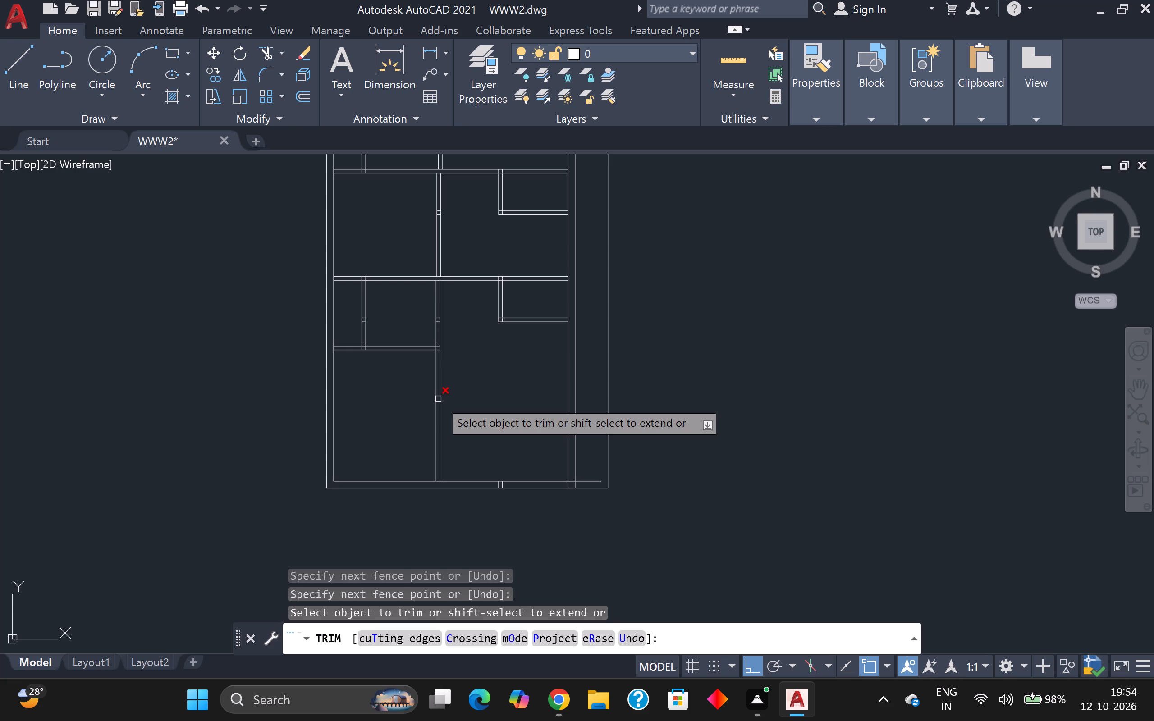
key("Escape")
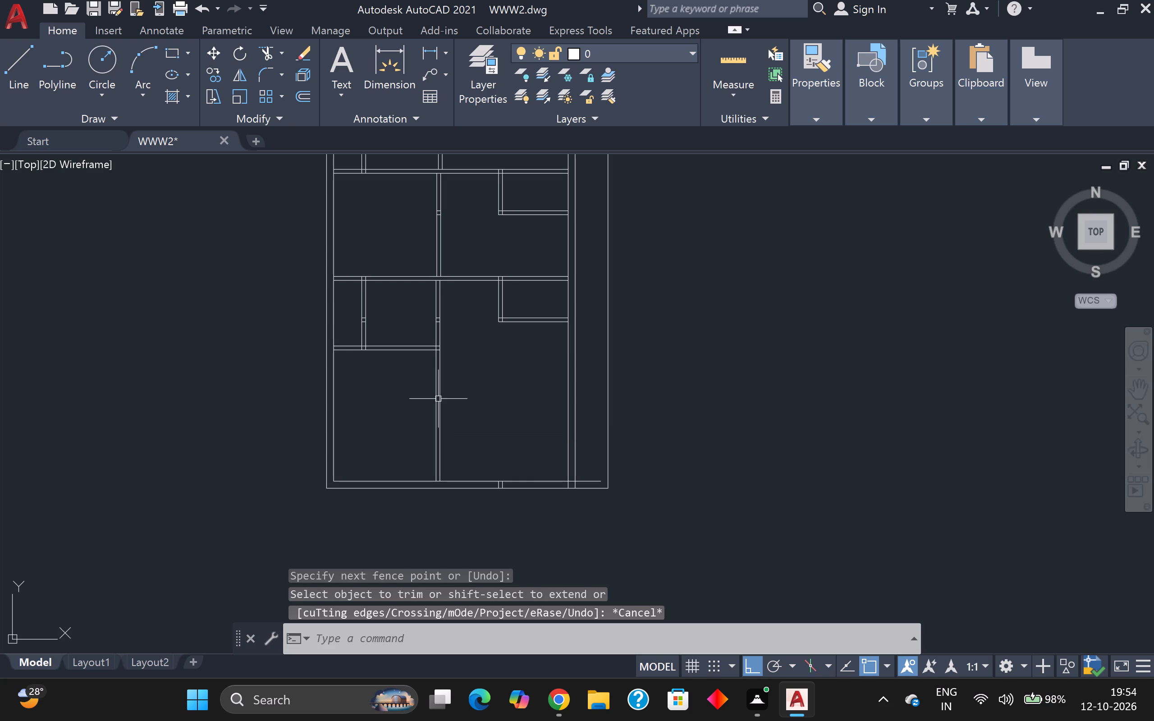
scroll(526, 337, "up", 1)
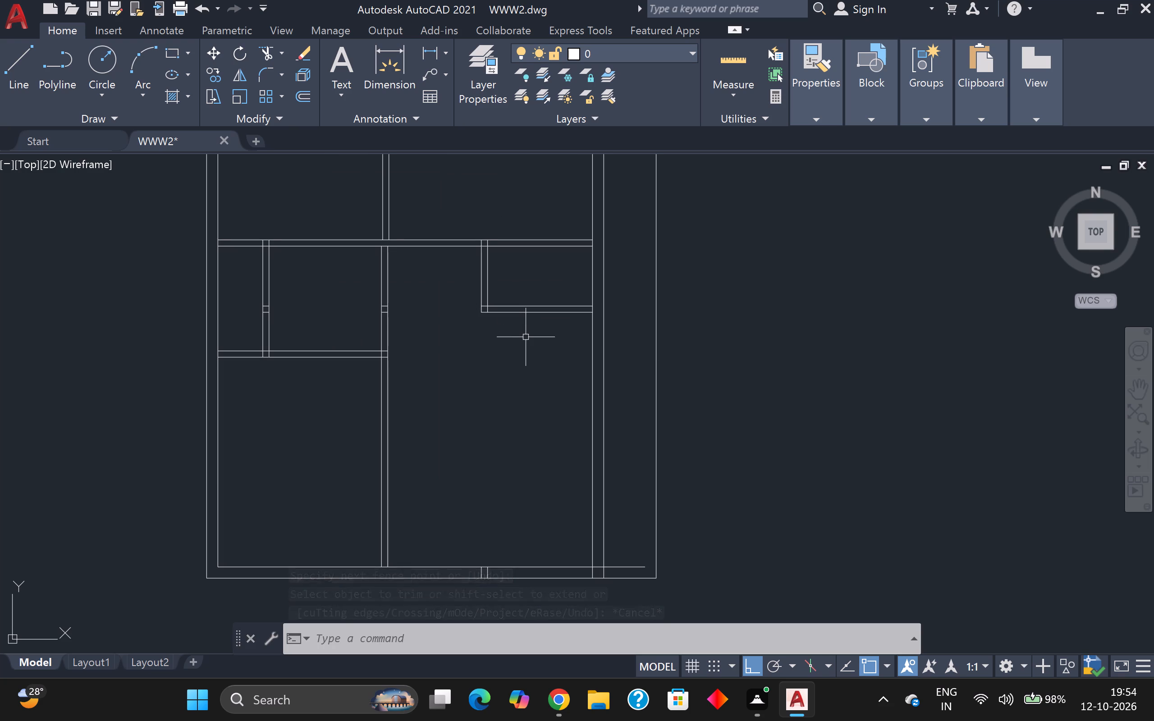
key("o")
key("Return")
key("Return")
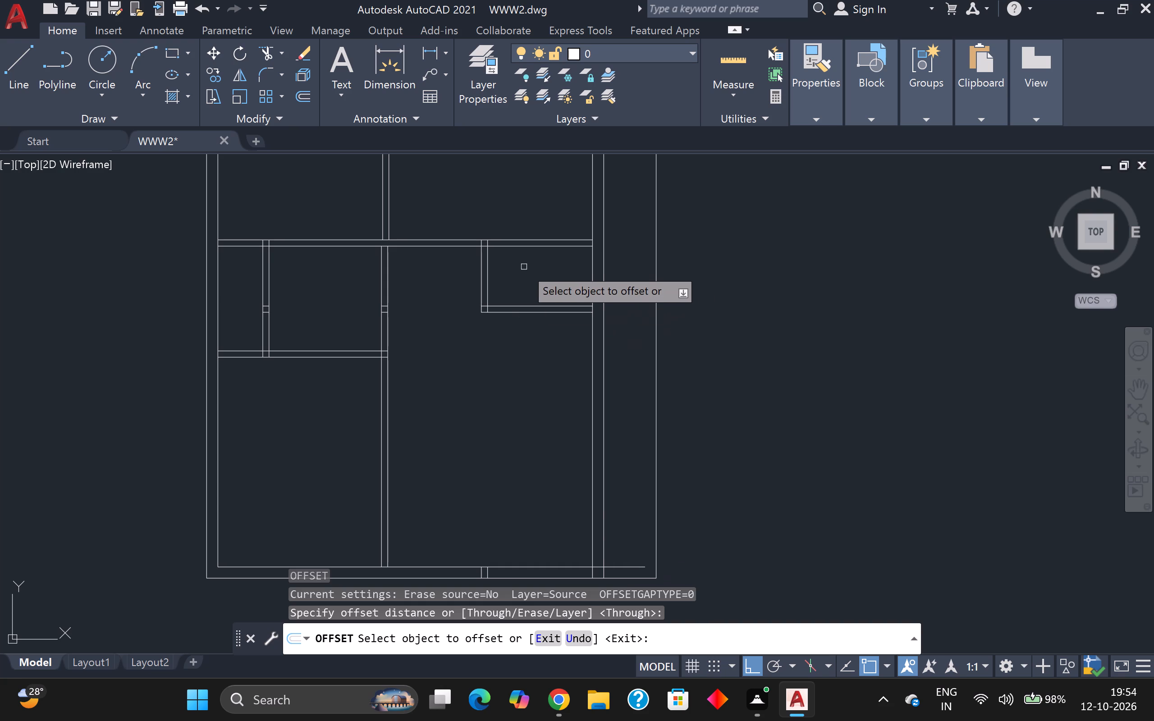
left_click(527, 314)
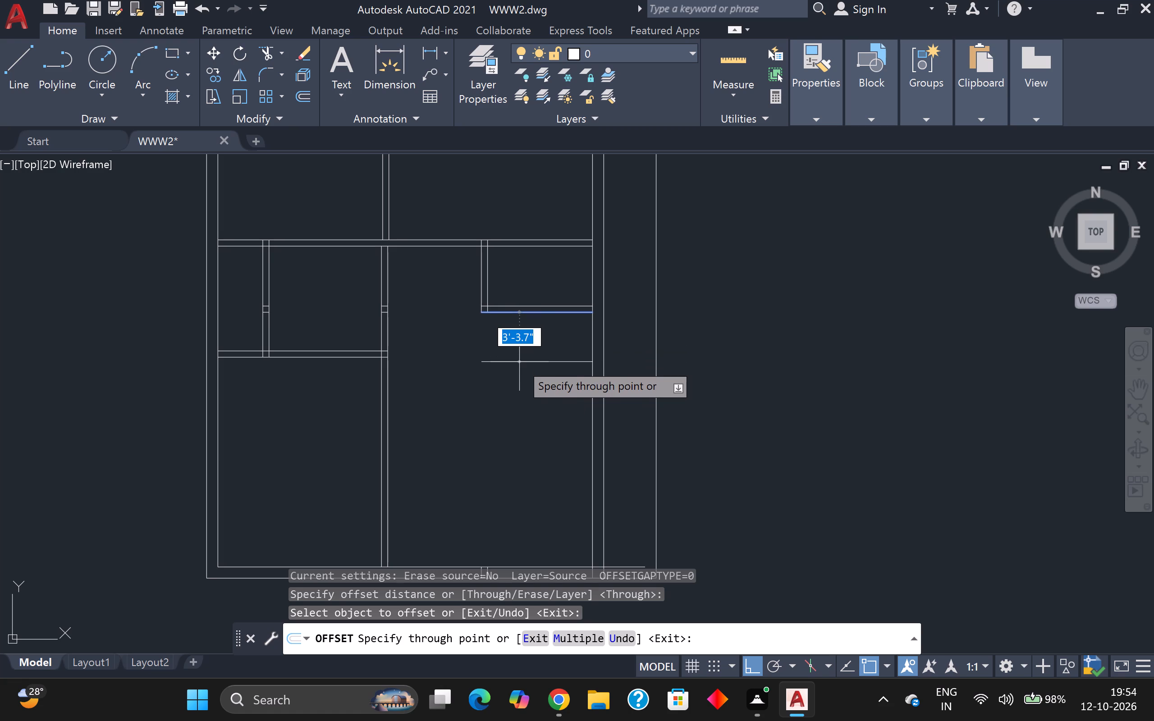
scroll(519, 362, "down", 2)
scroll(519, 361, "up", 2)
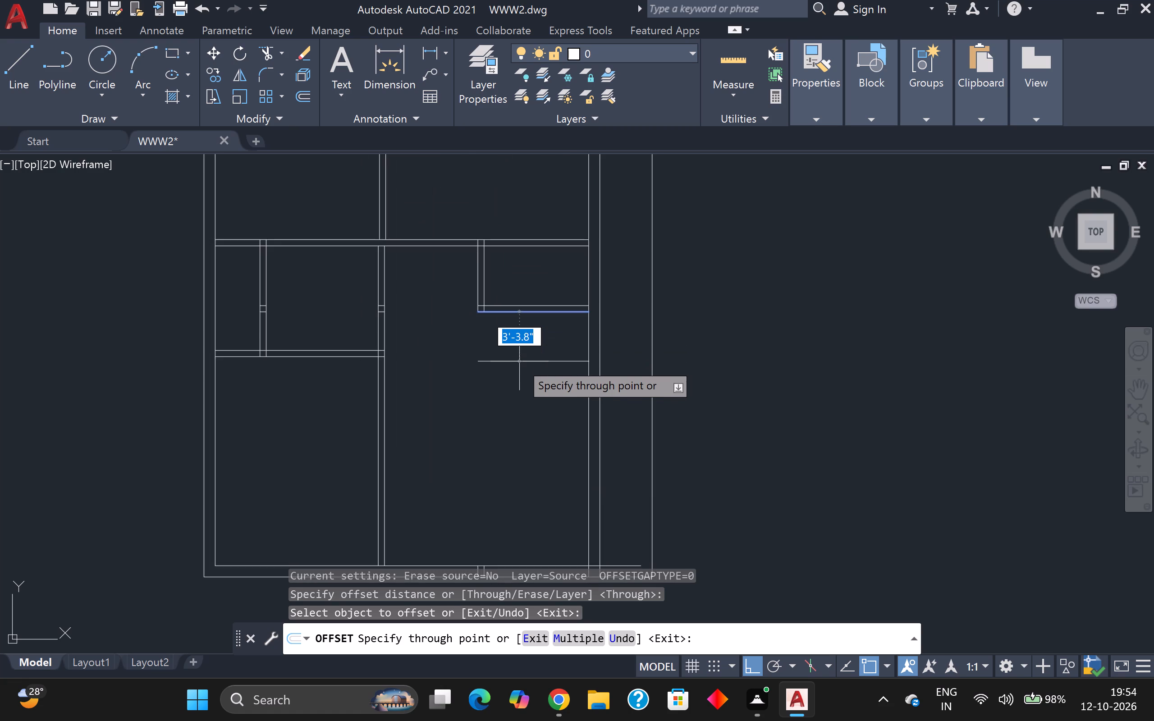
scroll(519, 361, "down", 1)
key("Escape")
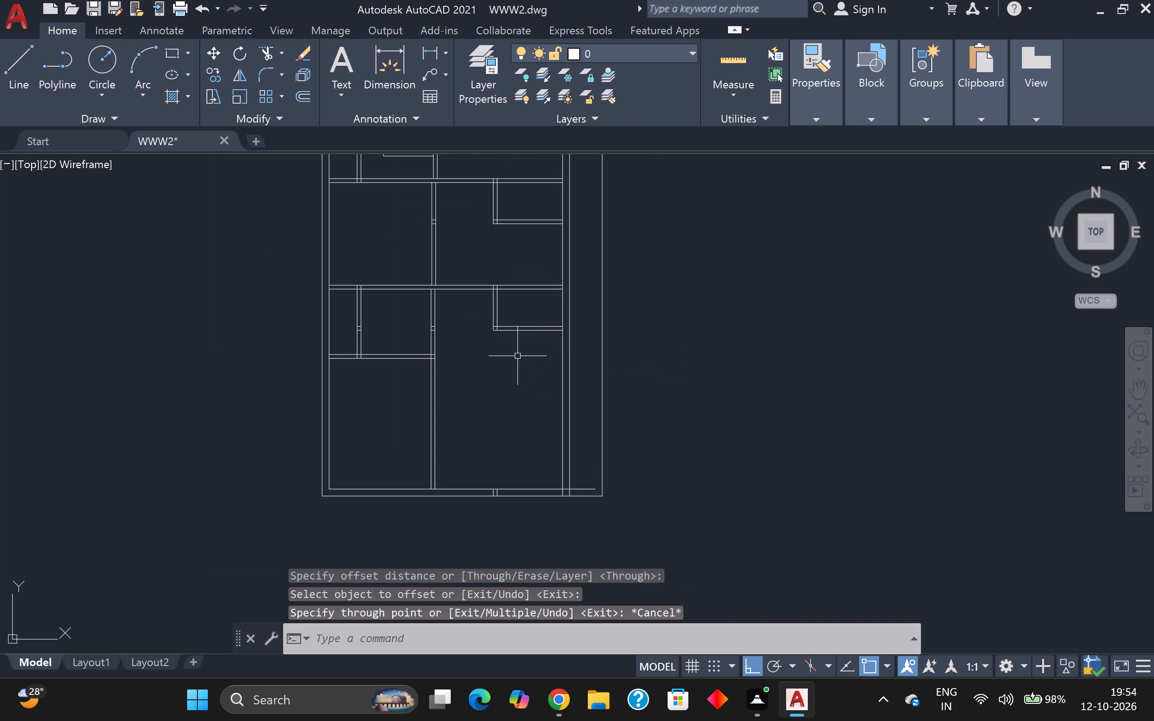
Trim away the vertical and horizontal walls of the lower small room beside the right outer wall.
left_click(260, 54)
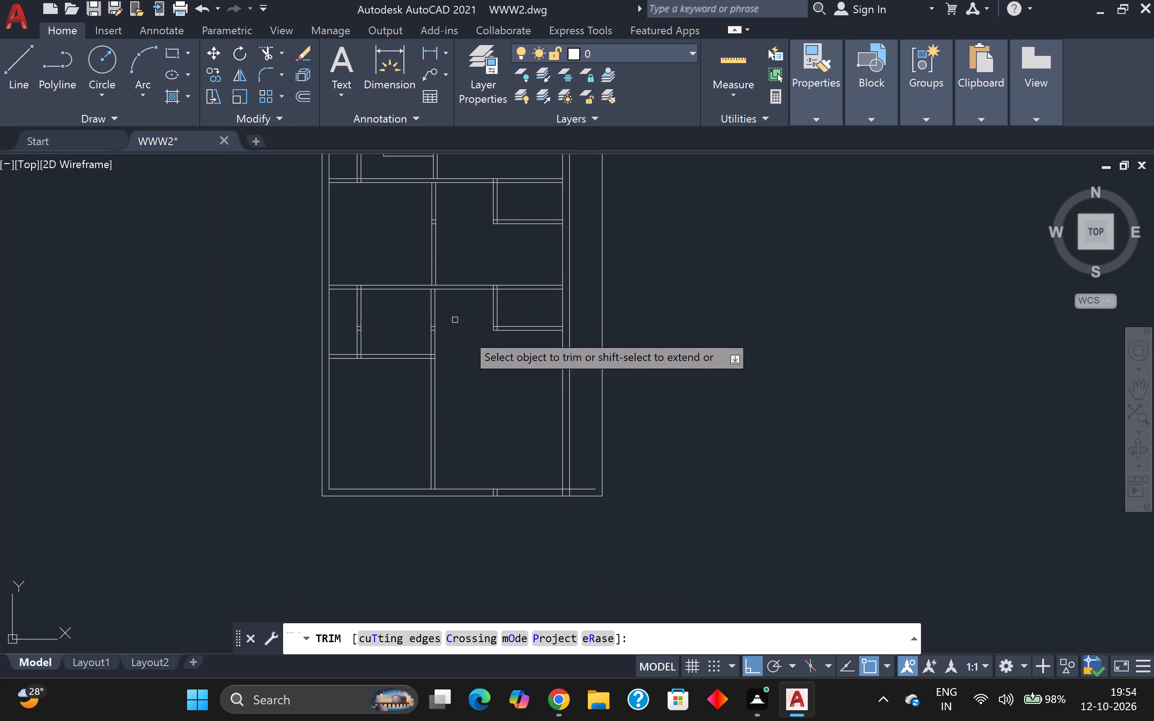
left_click(476, 310)
left_click(502, 311)
left_click(504, 311)
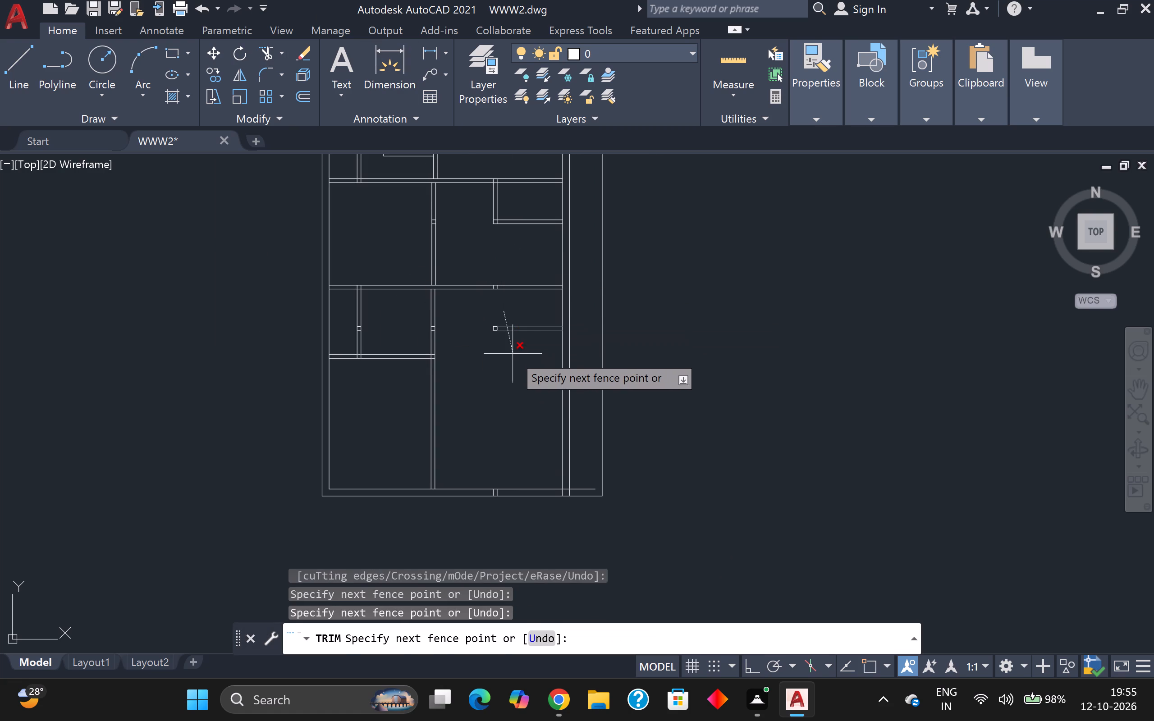
left_click(513, 354)
left_click(498, 325)
left_click(494, 331)
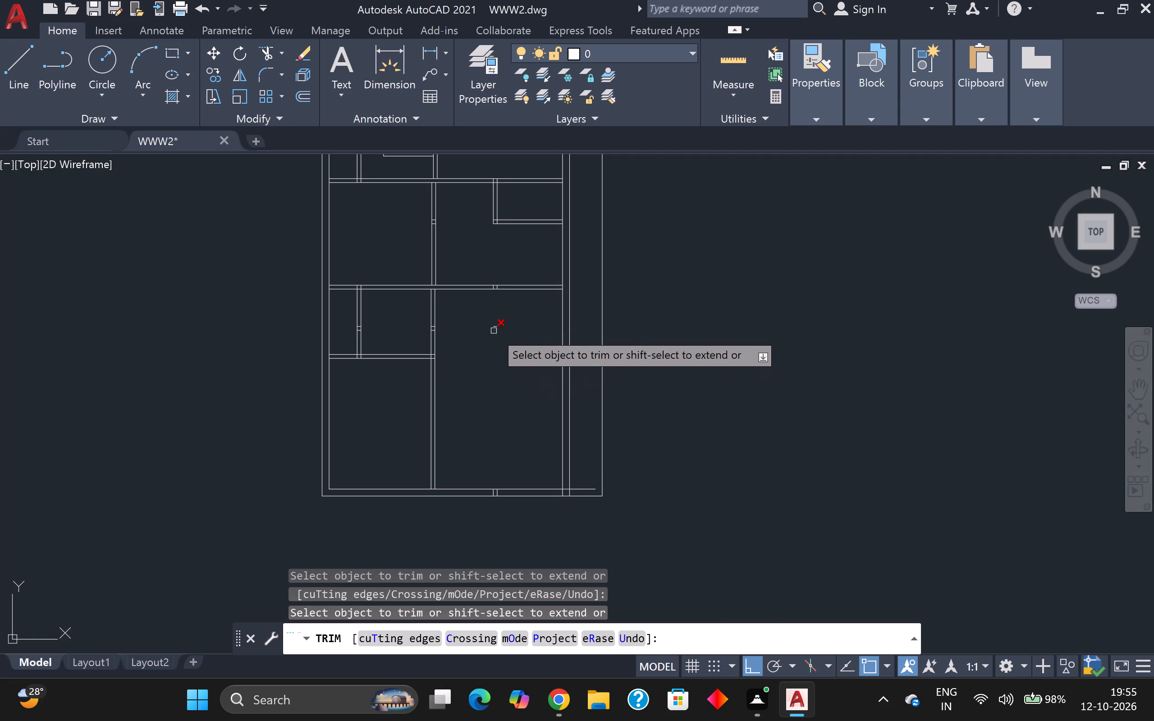
Trim the horizontal partition above the removed small room, from the middle vertical partition to the right outer wall.
left_click(496, 269)
left_click(495, 314)
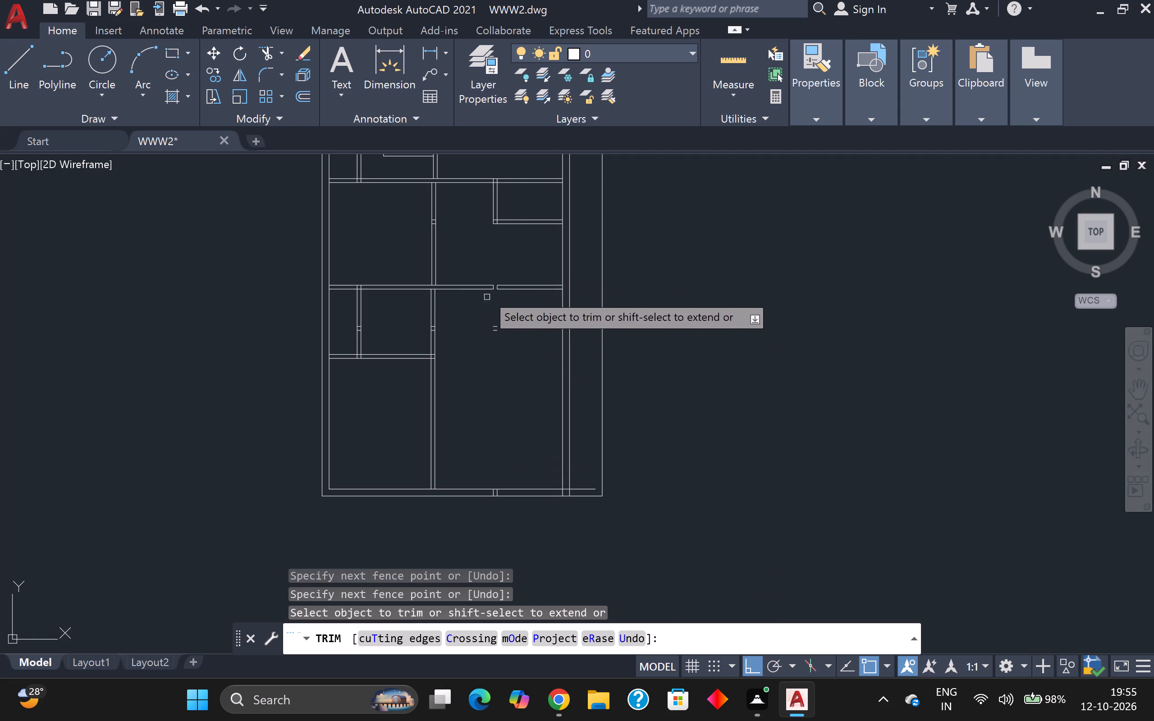
left_click(476, 275)
left_click(475, 305)
left_click(507, 276)
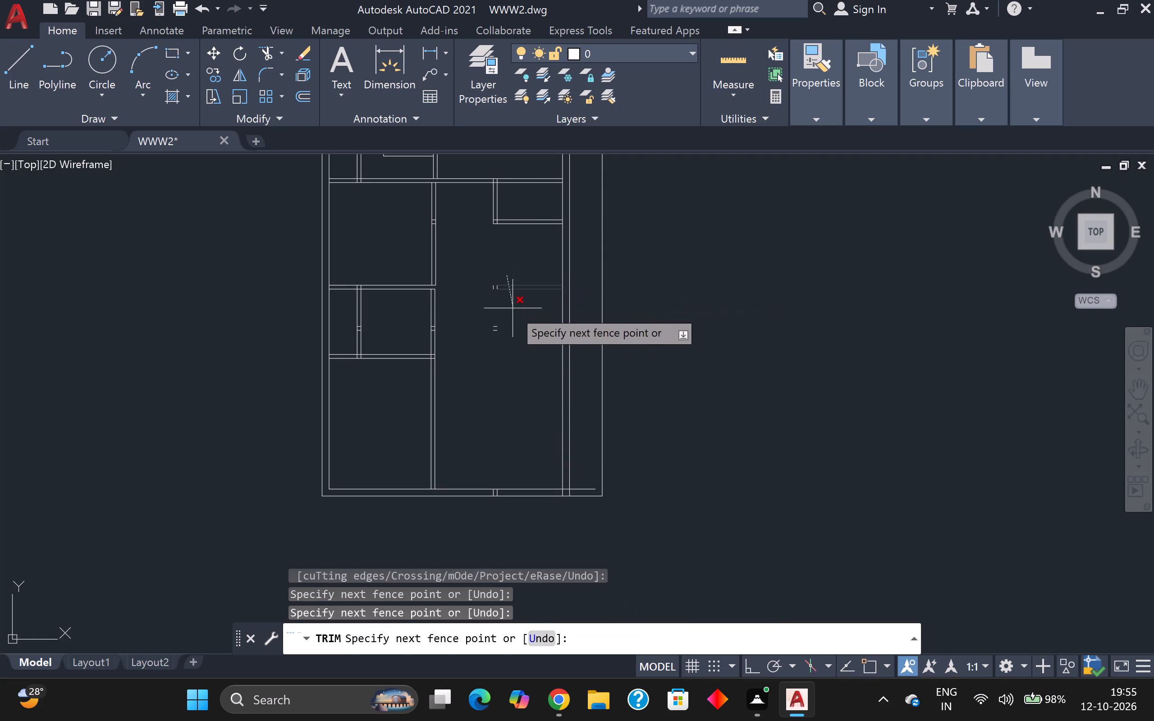
left_click(513, 312)
Trim the small leftover wall fragments at the removed small room's corners and end the Trim command.
left_click(490, 278)
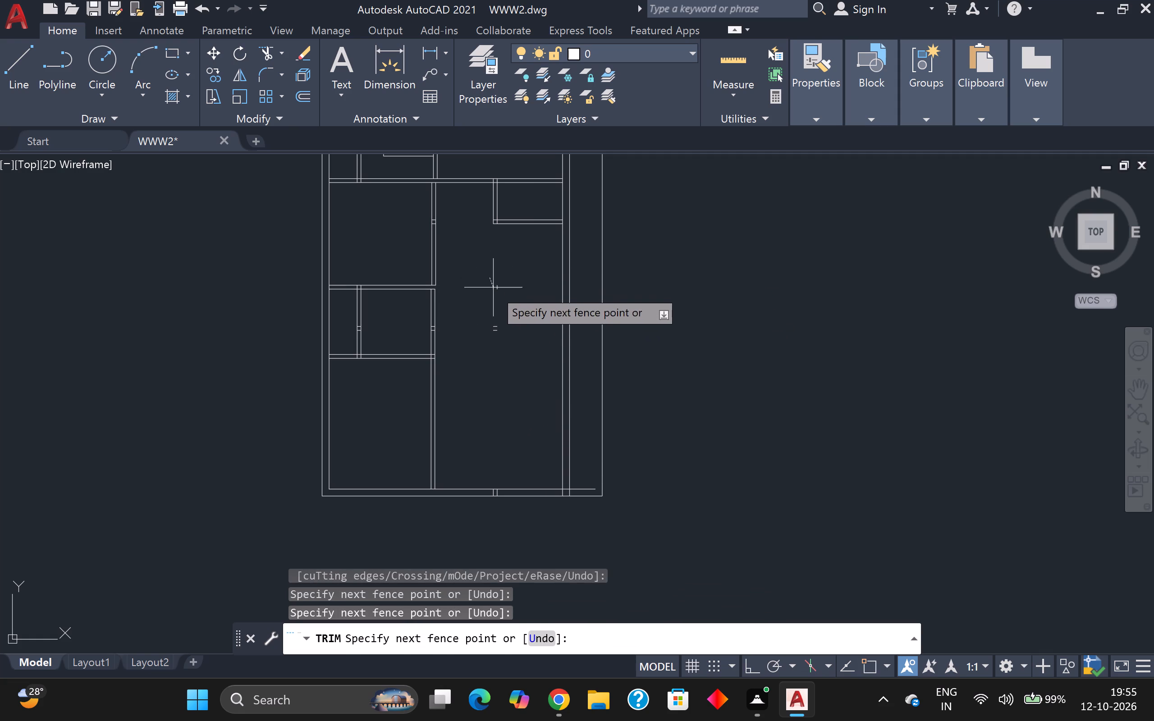
left_click_drag(498, 330, 500, 370)
left_click(491, 336)
left_click(496, 317)
left_click(496, 294)
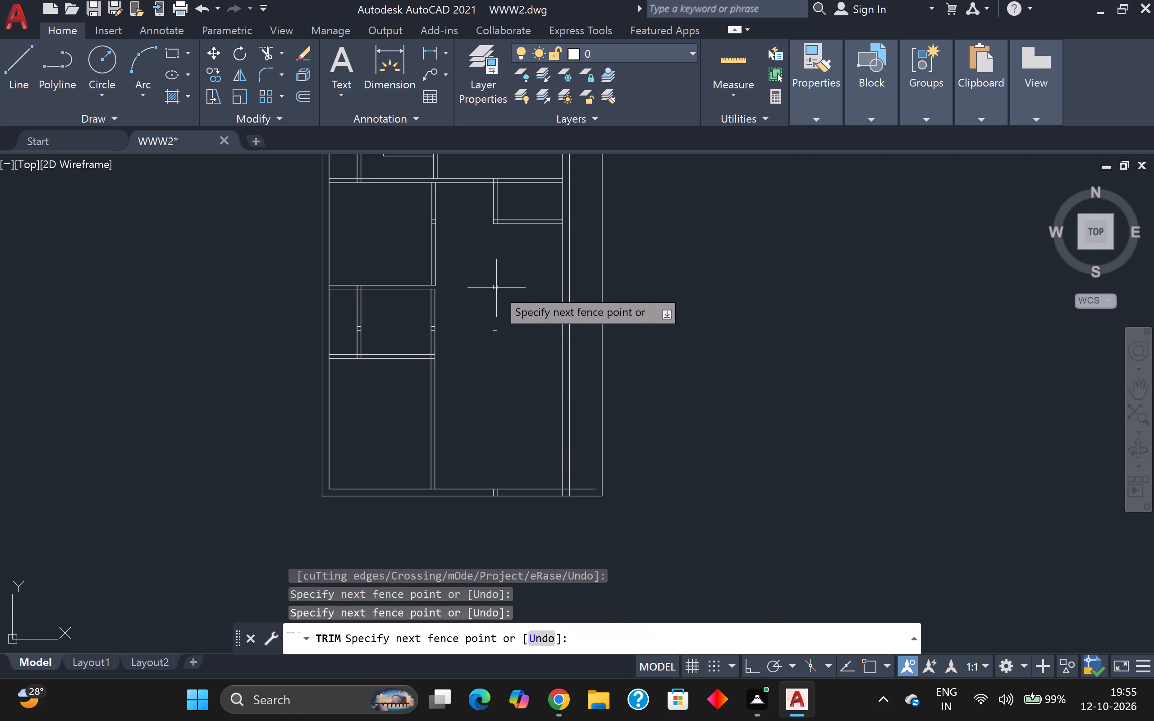
double_click(496, 287)
left_click_drag(496, 288, 496, 298)
double_click(498, 329)
left_click(492, 284)
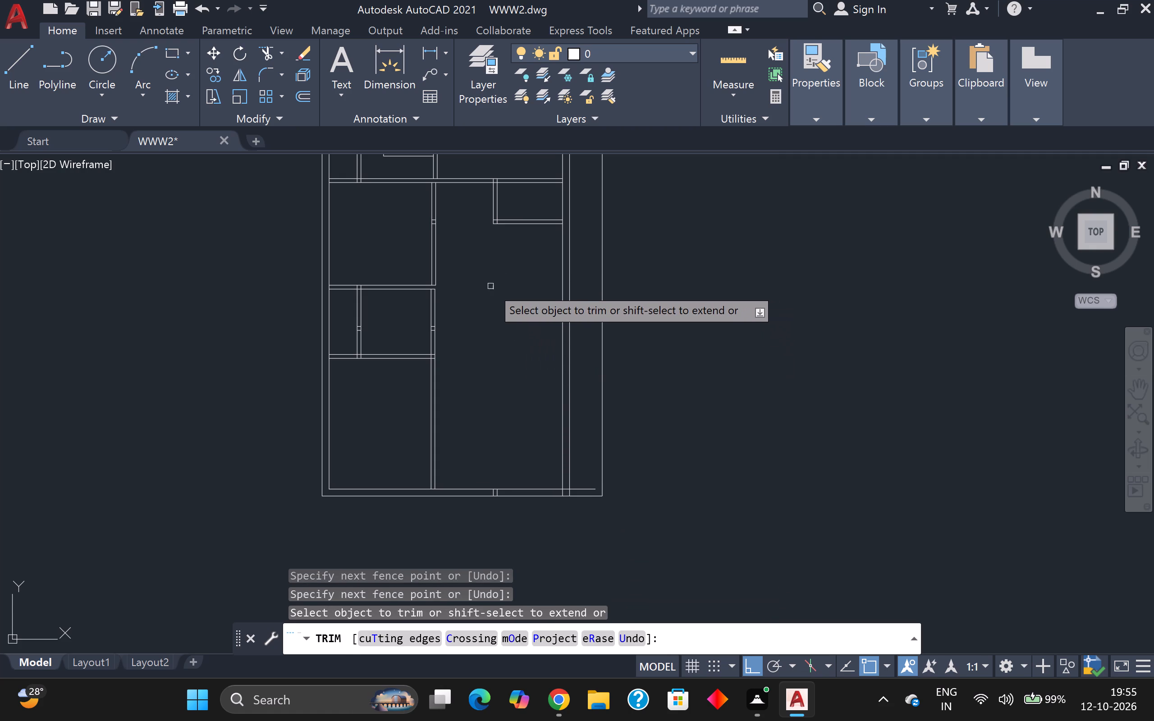
left_click(490, 286)
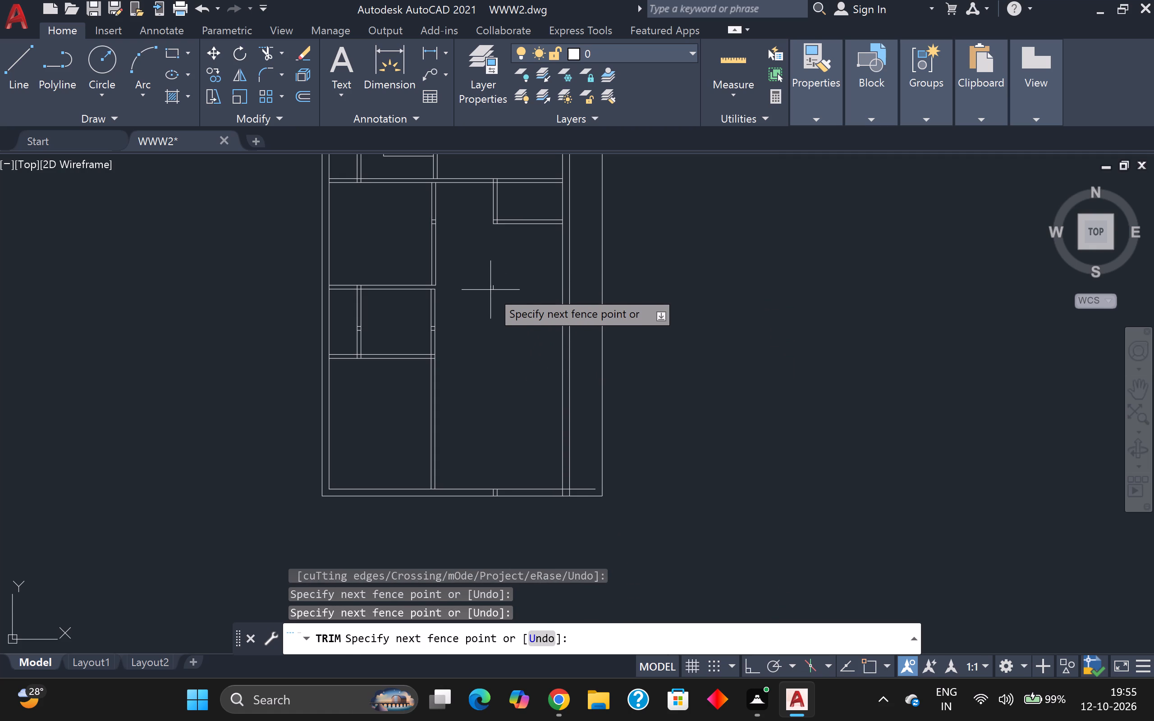
key("Escape")
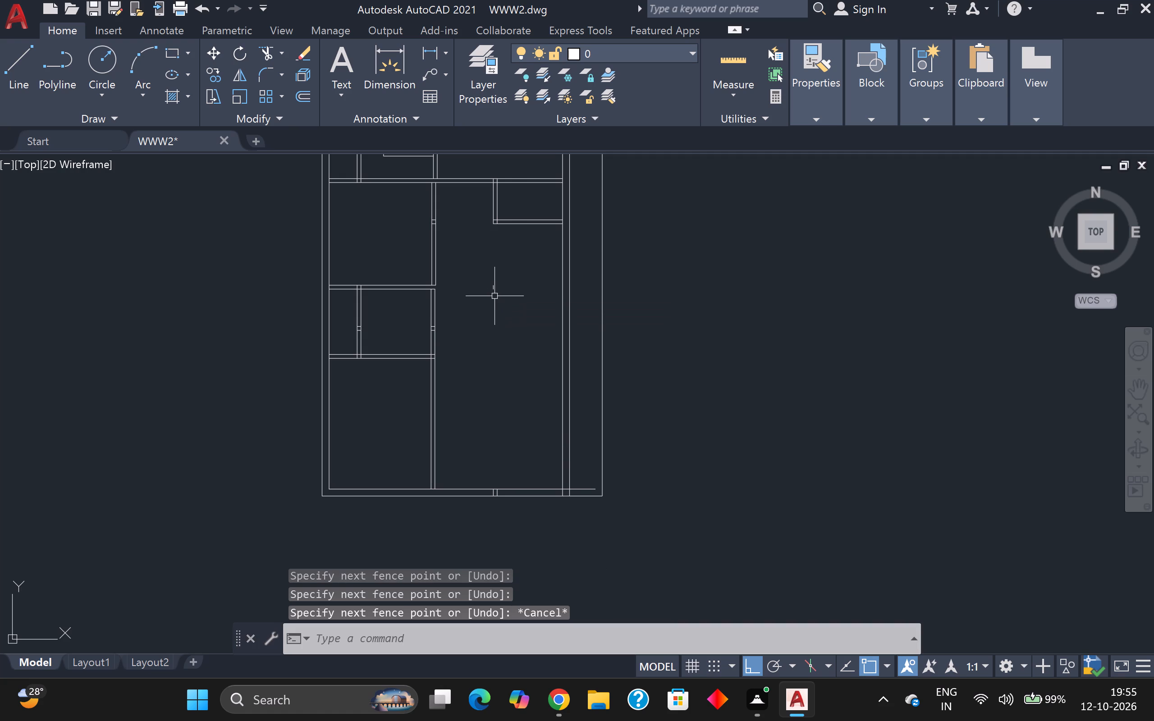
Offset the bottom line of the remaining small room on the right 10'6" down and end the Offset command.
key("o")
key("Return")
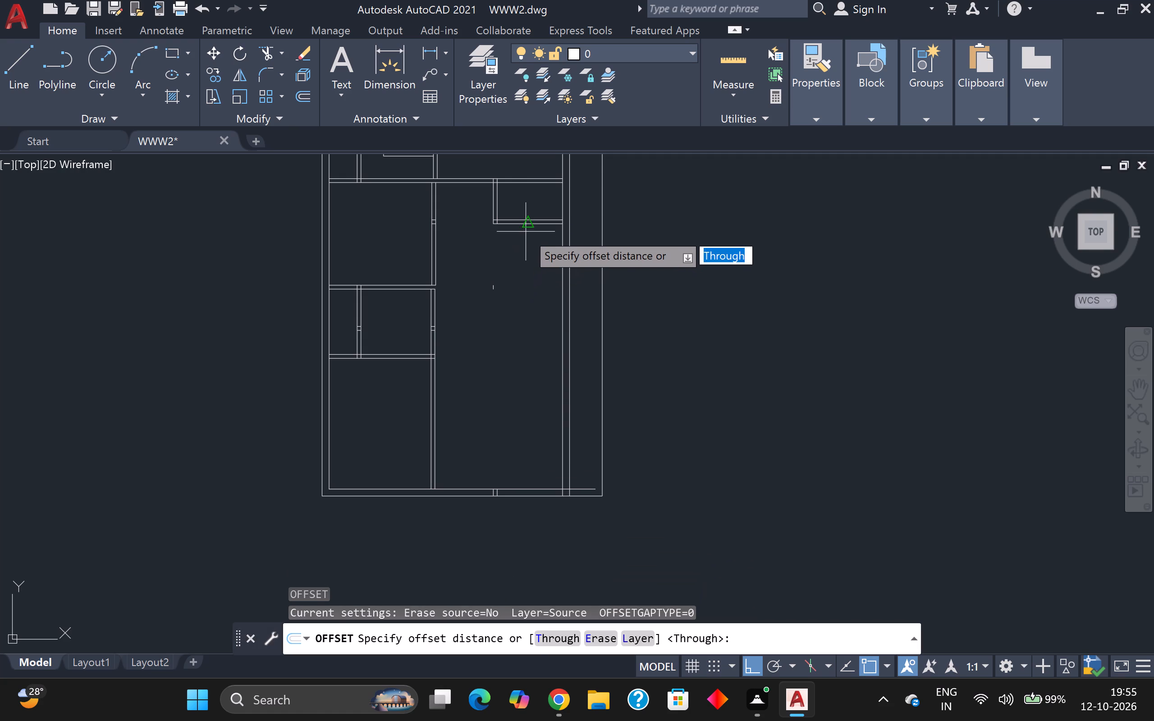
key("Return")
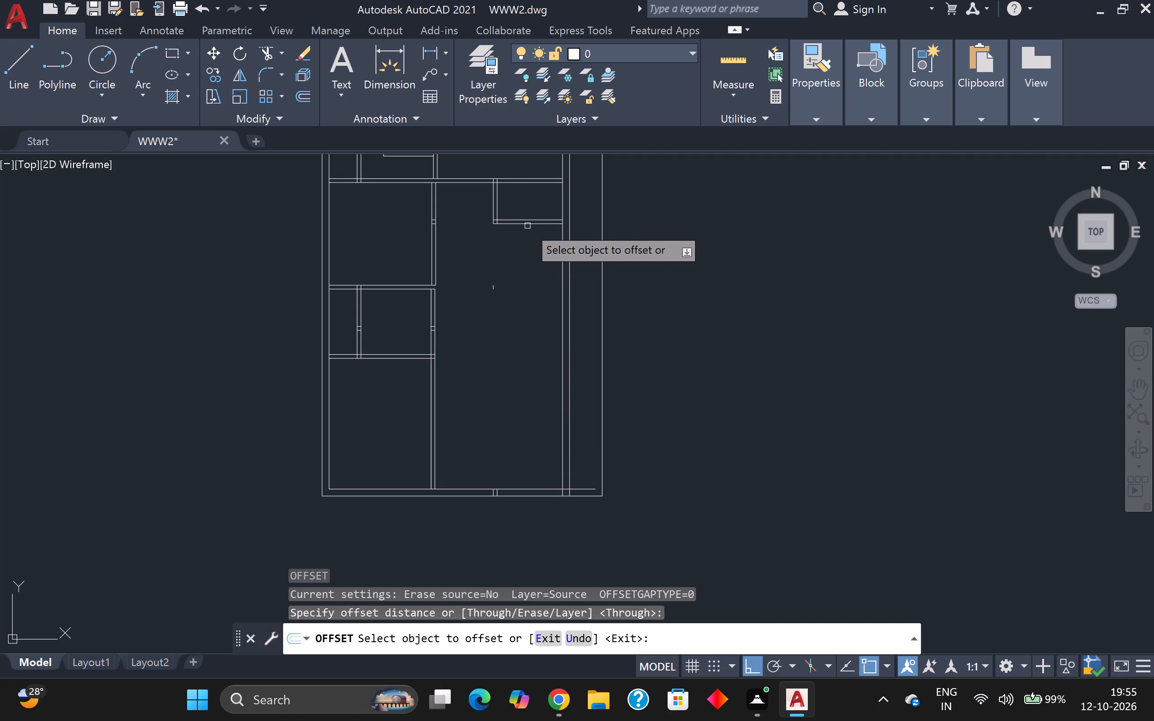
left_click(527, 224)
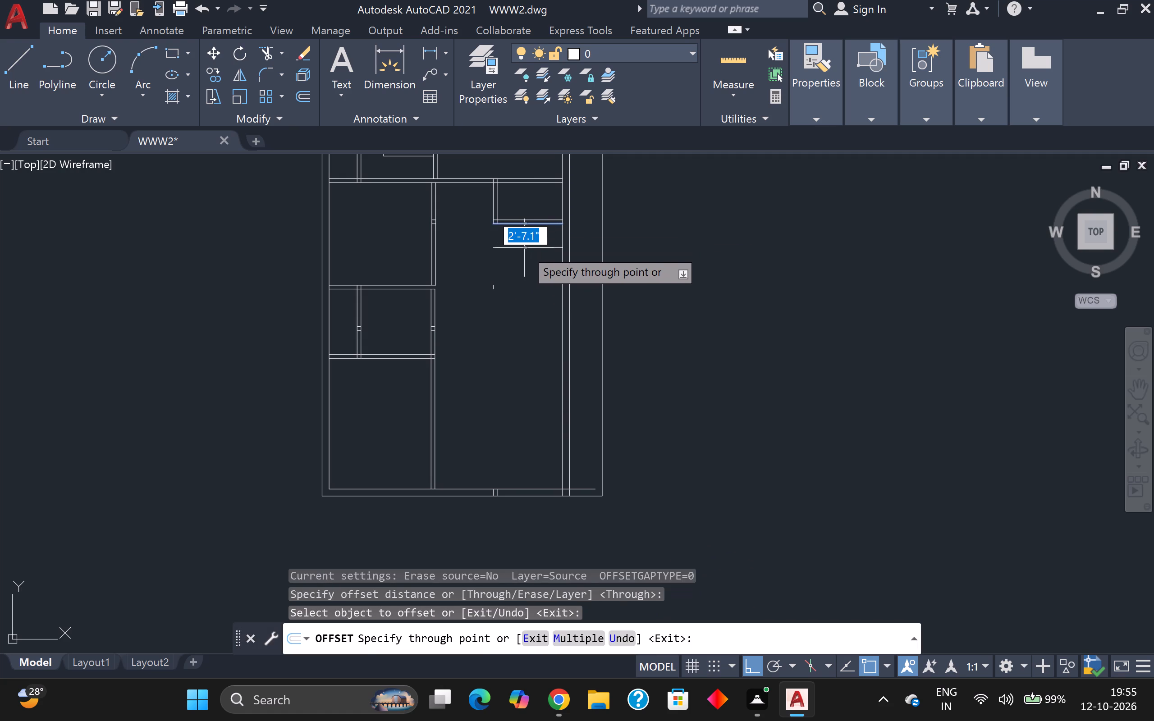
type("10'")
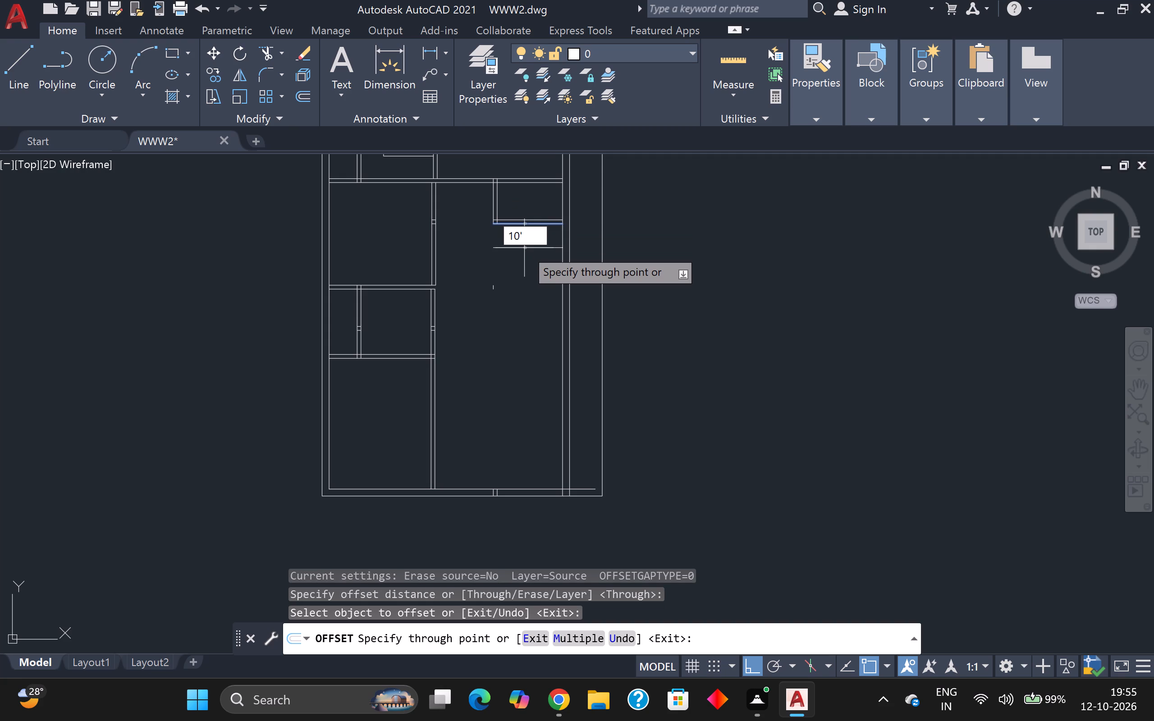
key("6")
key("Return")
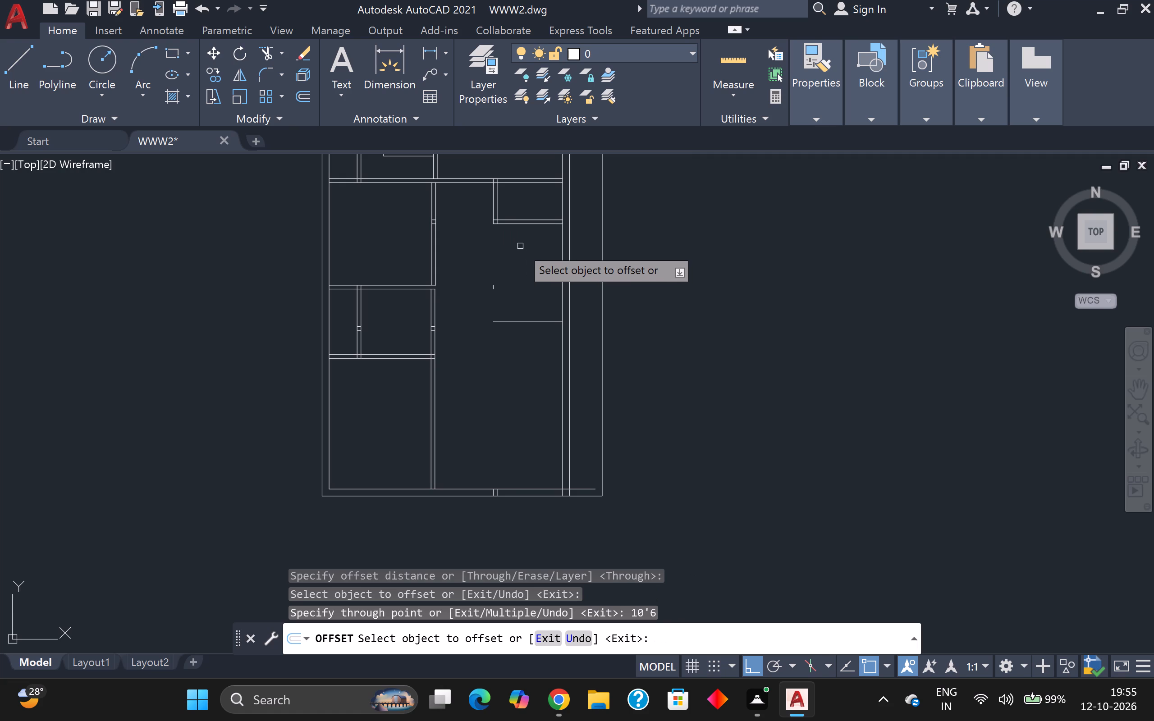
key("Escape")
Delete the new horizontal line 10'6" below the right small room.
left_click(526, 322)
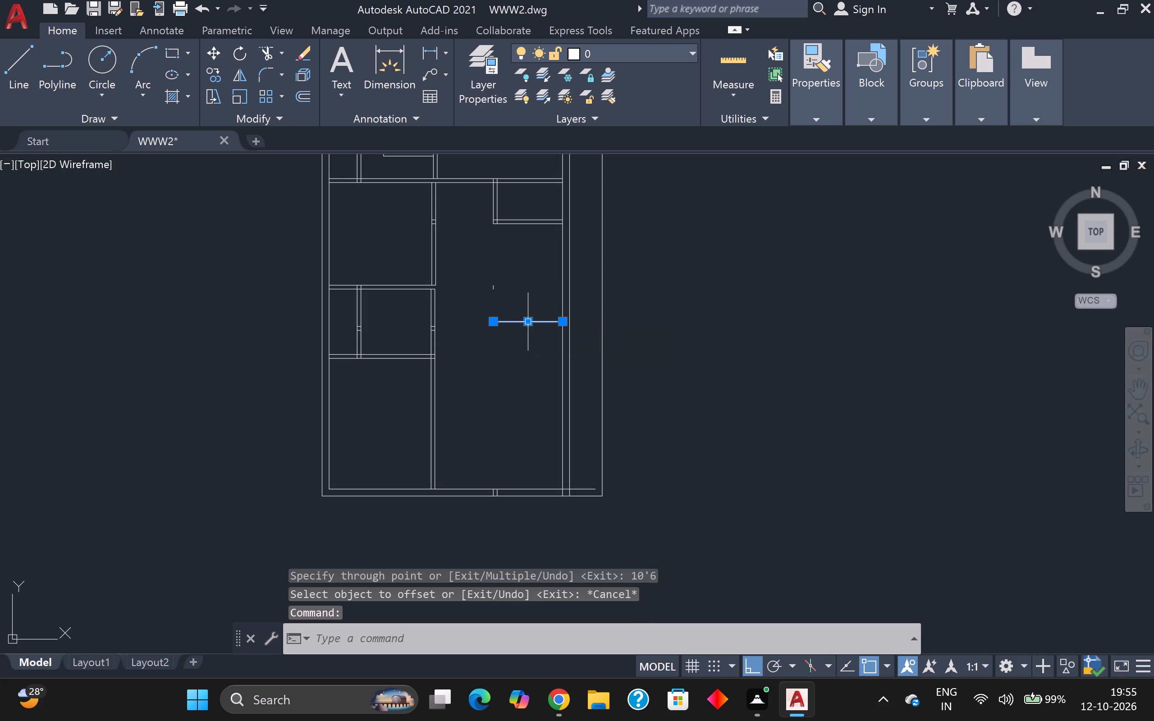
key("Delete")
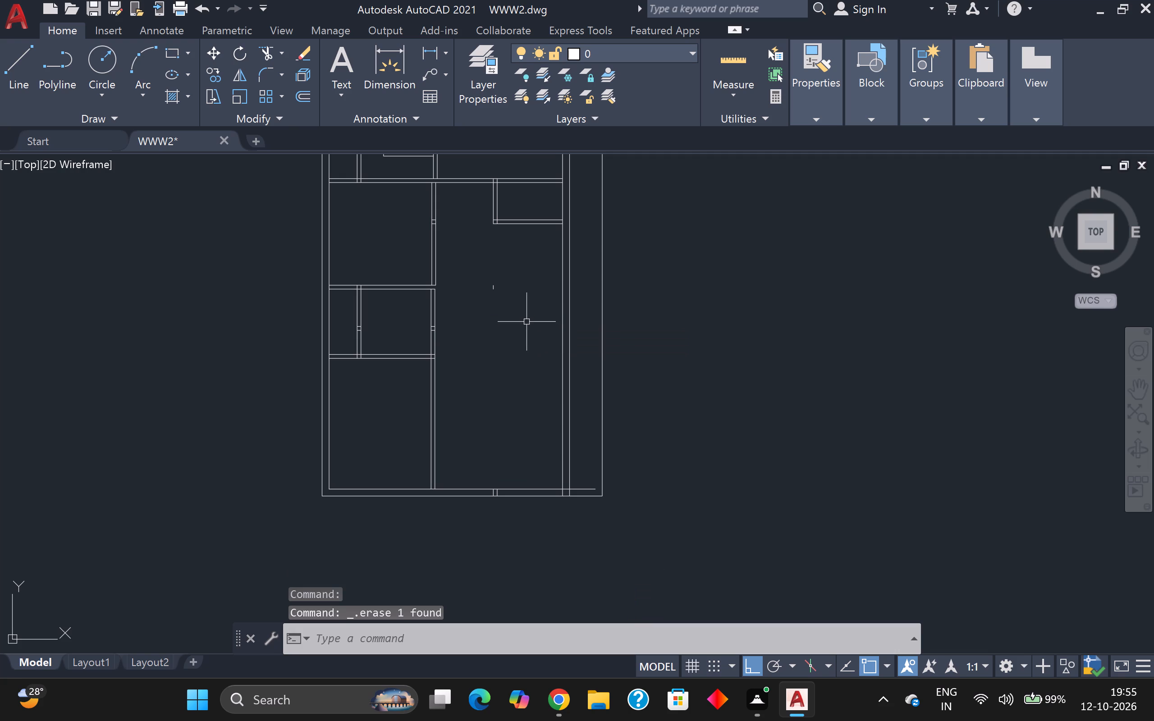
Delete the leftover short vertical line fragment below the right small room.
left_click(494, 287)
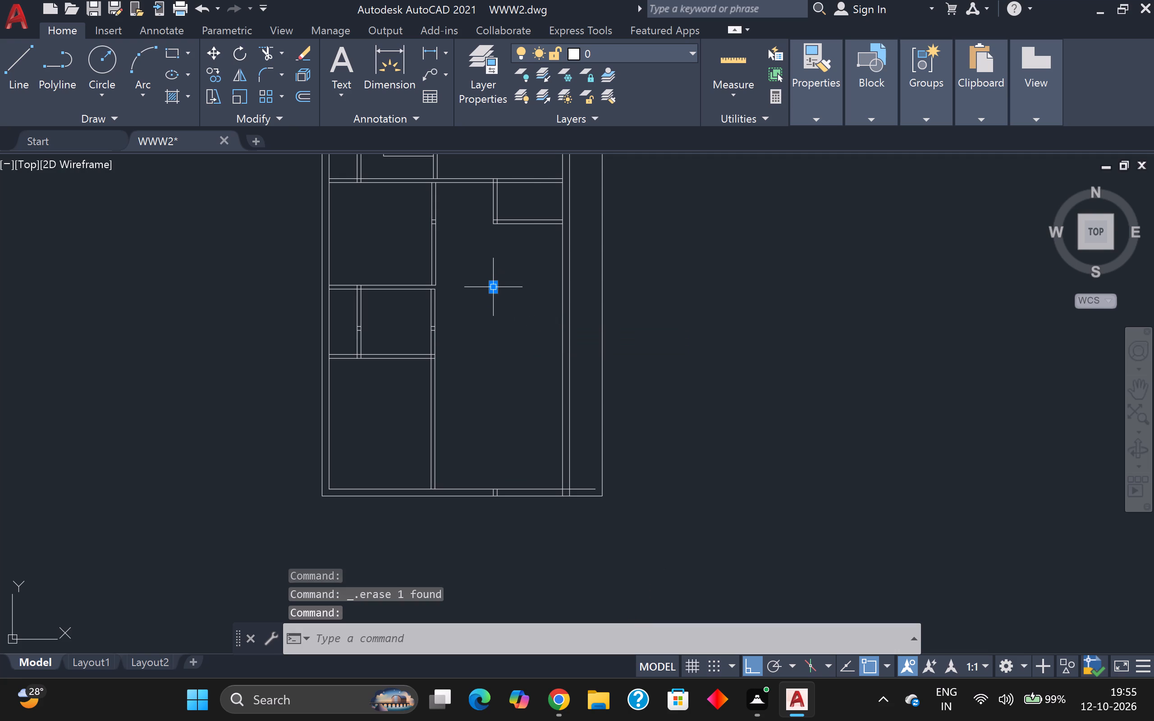
key("Delete")
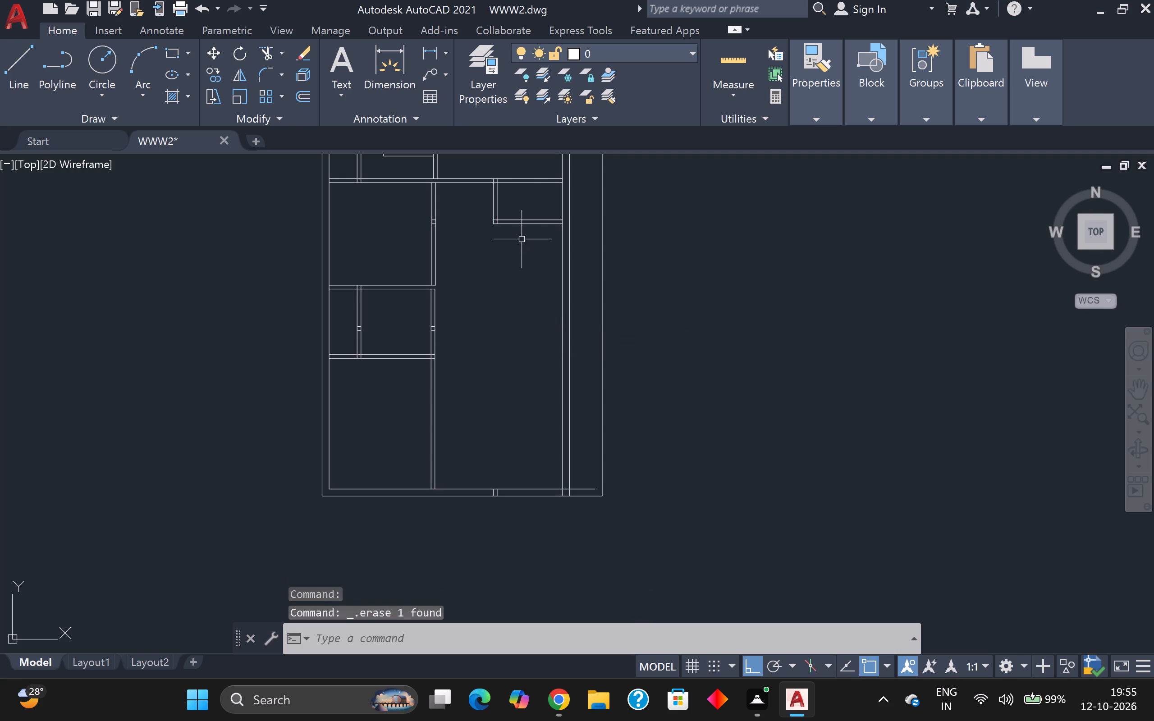
Offset the right small room's bottom line 14' down, and offset the resulting line another 9" down to form a wall.
key("o")
key("Return")
key("Return")
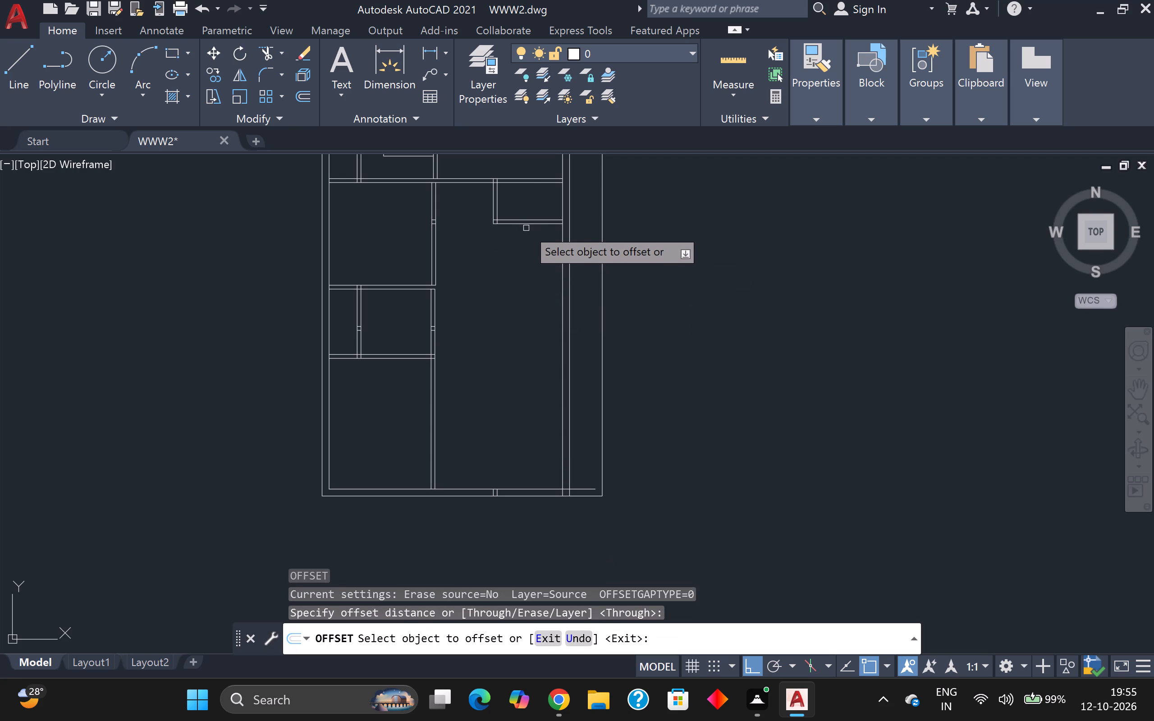
left_click(527, 224)
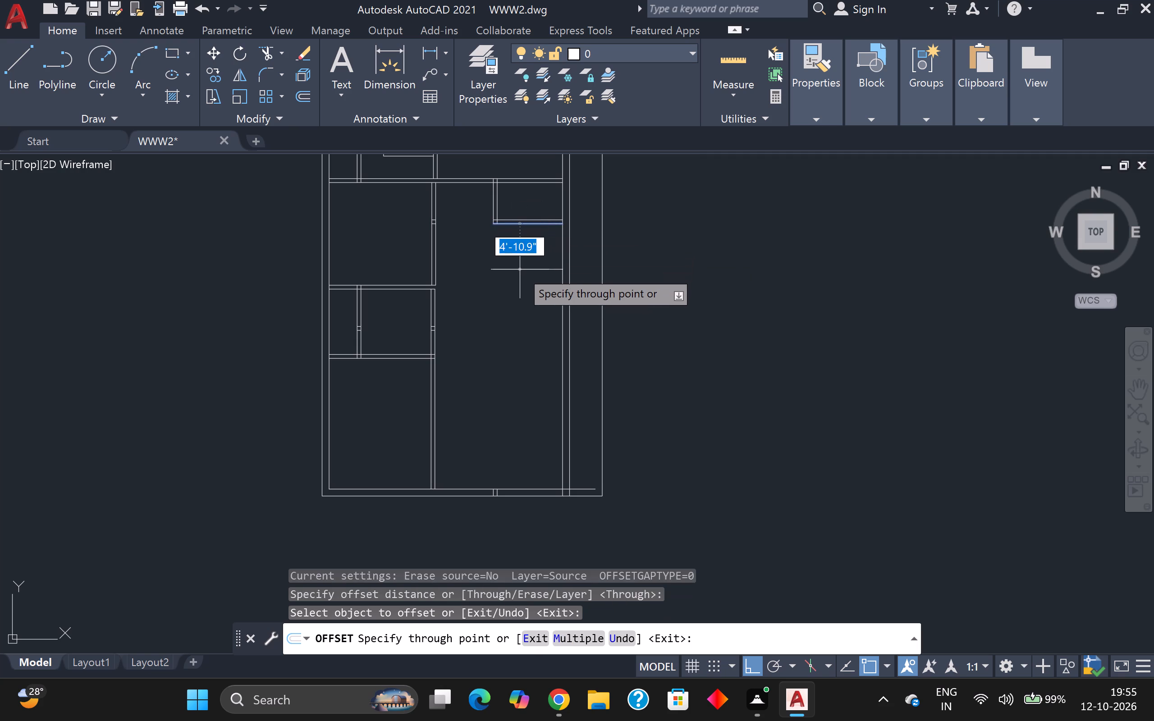
type("14'")
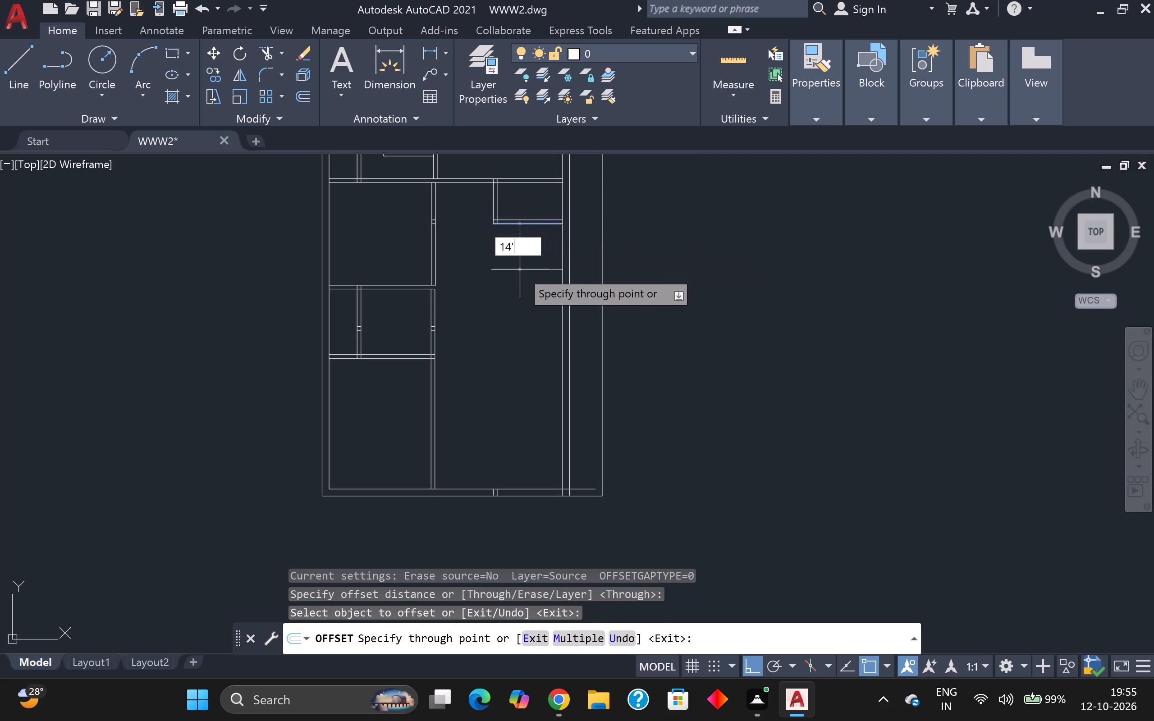
key("Return")
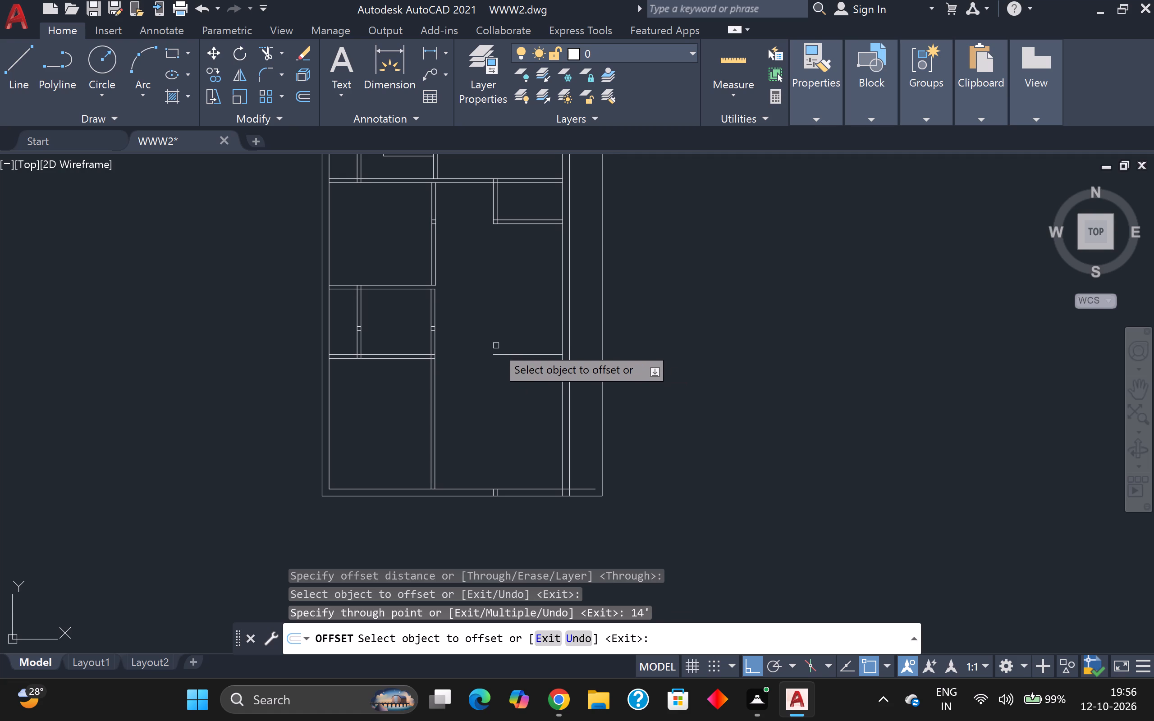
scroll(495, 346, "up", 3)
left_click(512, 362)
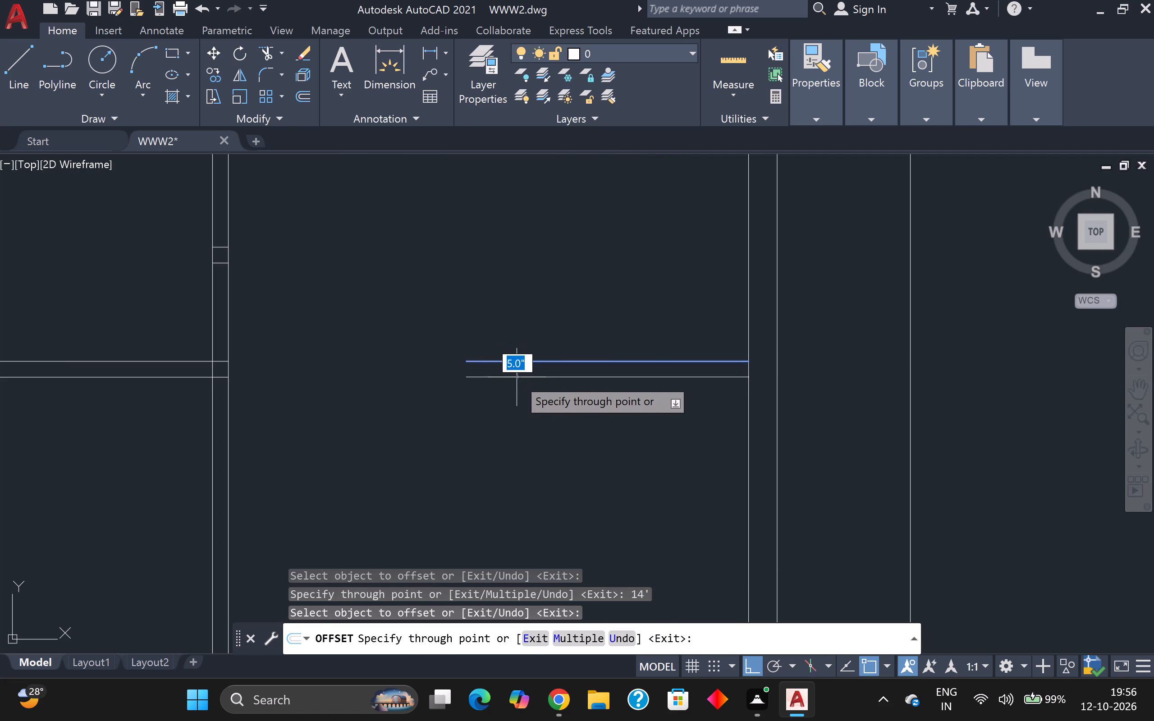
key("9")
key("Return")
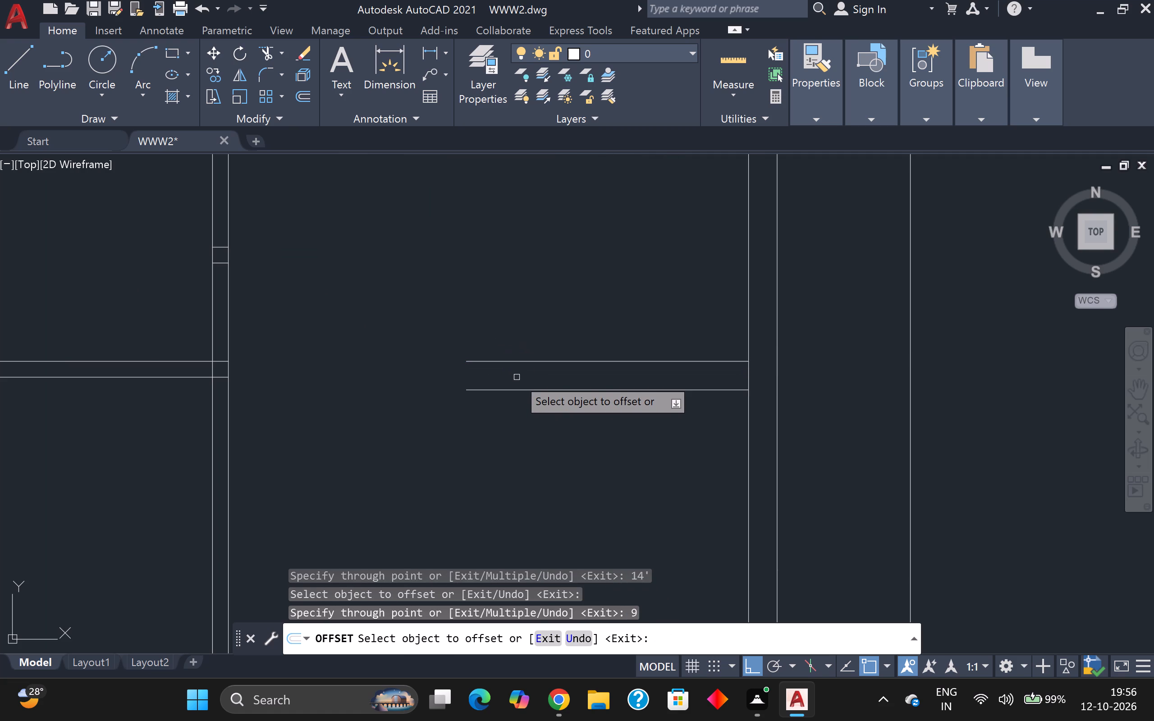
Thicken the horizontal partition below the left small rooms to 9" by offsetting its upper line down and deleting its old lower line.
scroll(513, 370, "down", 1)
middle_click_drag(406, 433, 522, 401)
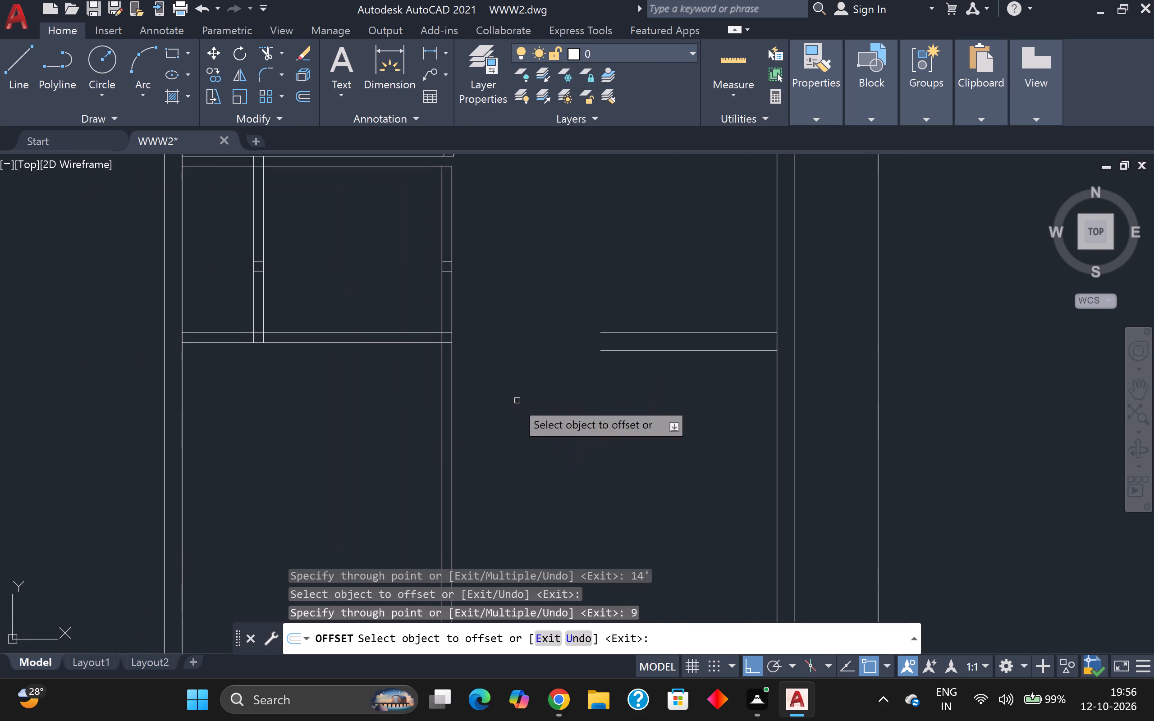
left_click(410, 331)
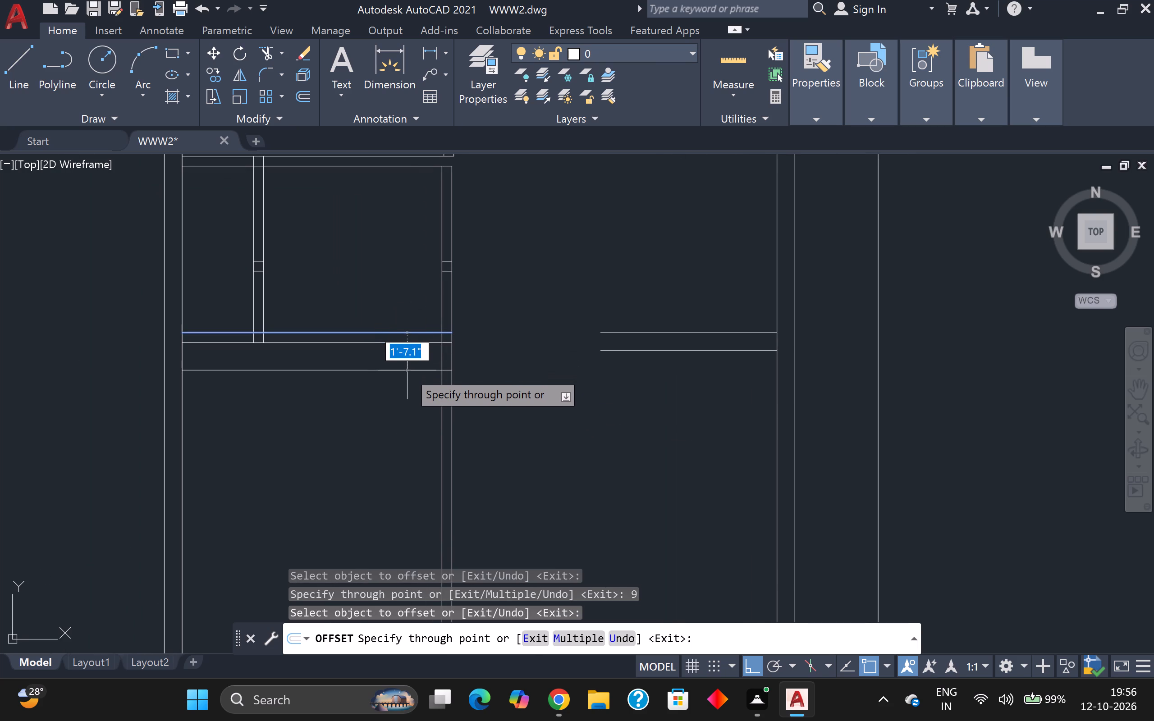
key("9")
key("Return")
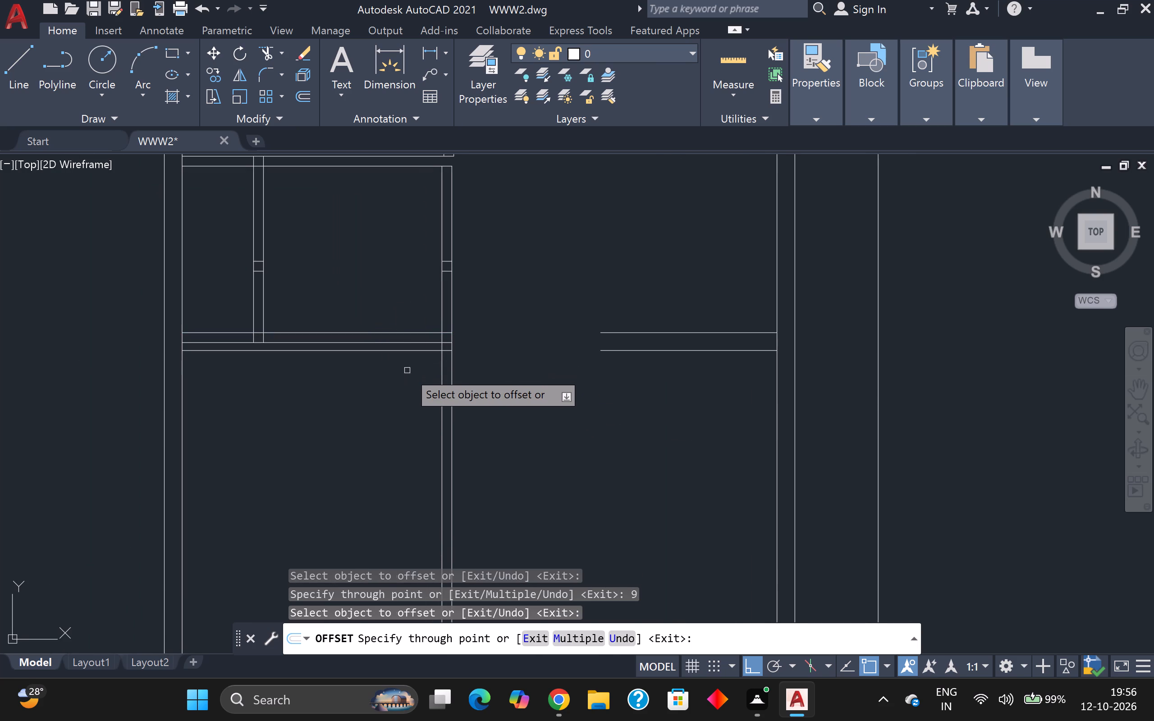
key("Escape")
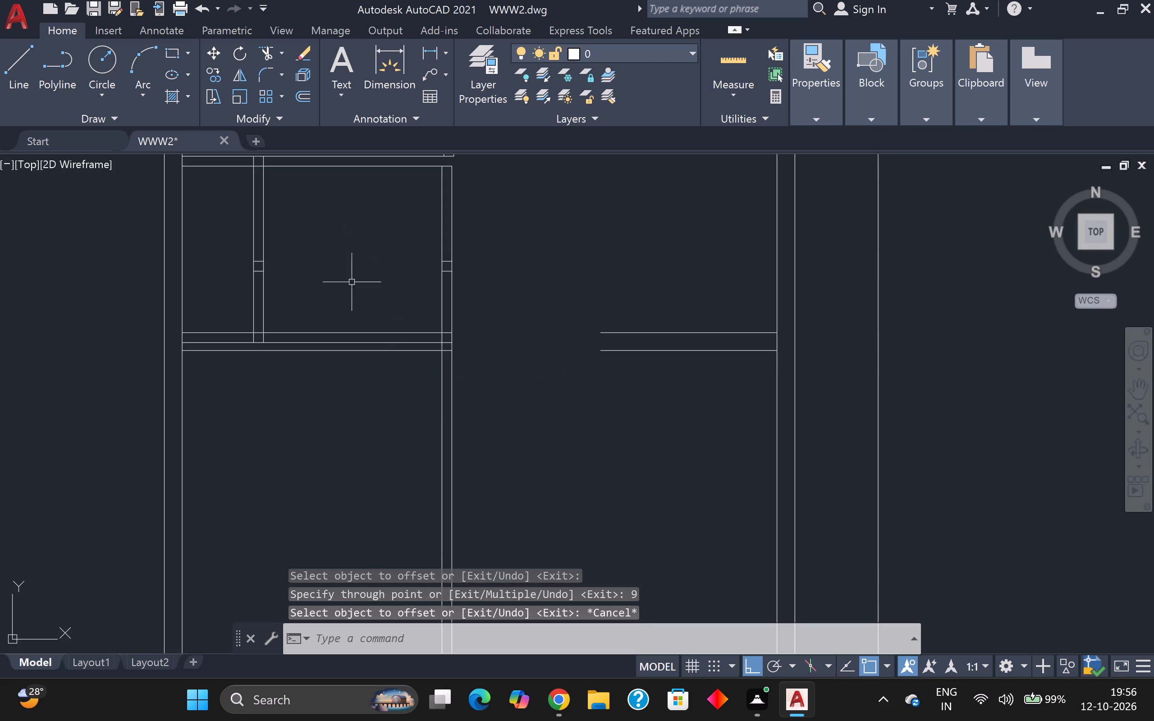
left_click(355, 341)
key("Delete")
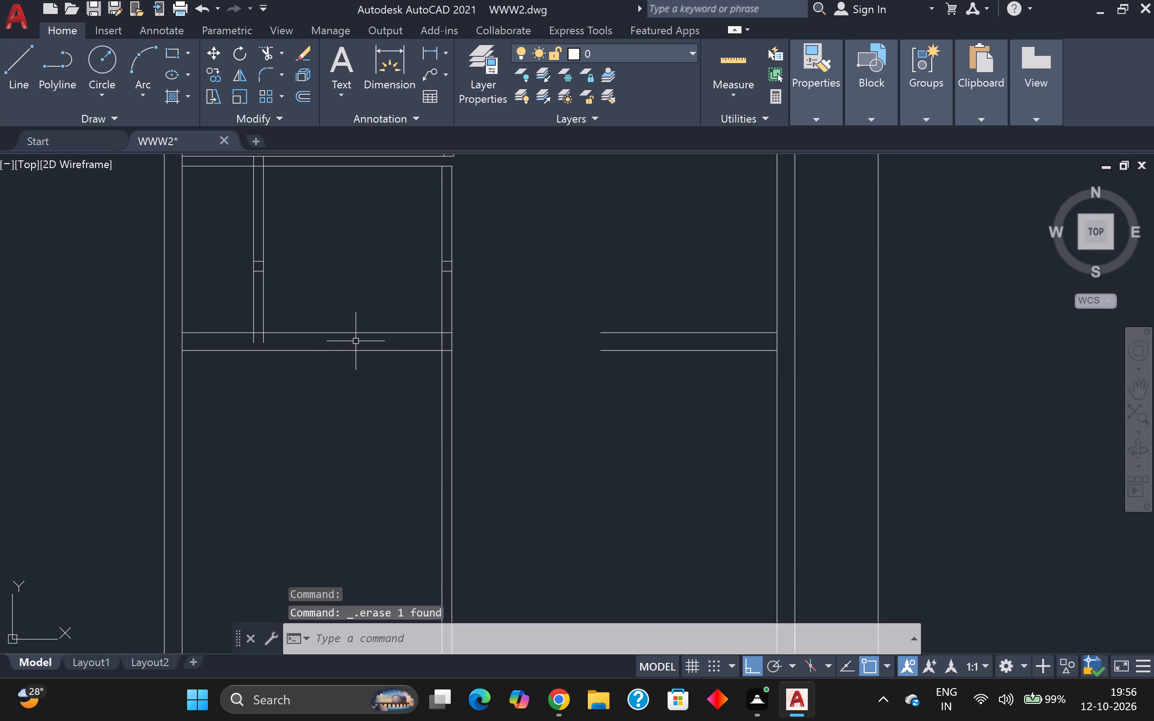
Trim the ends of the left short vertical partition that project into the 9" horizontal wall.
left_click(266, 47)
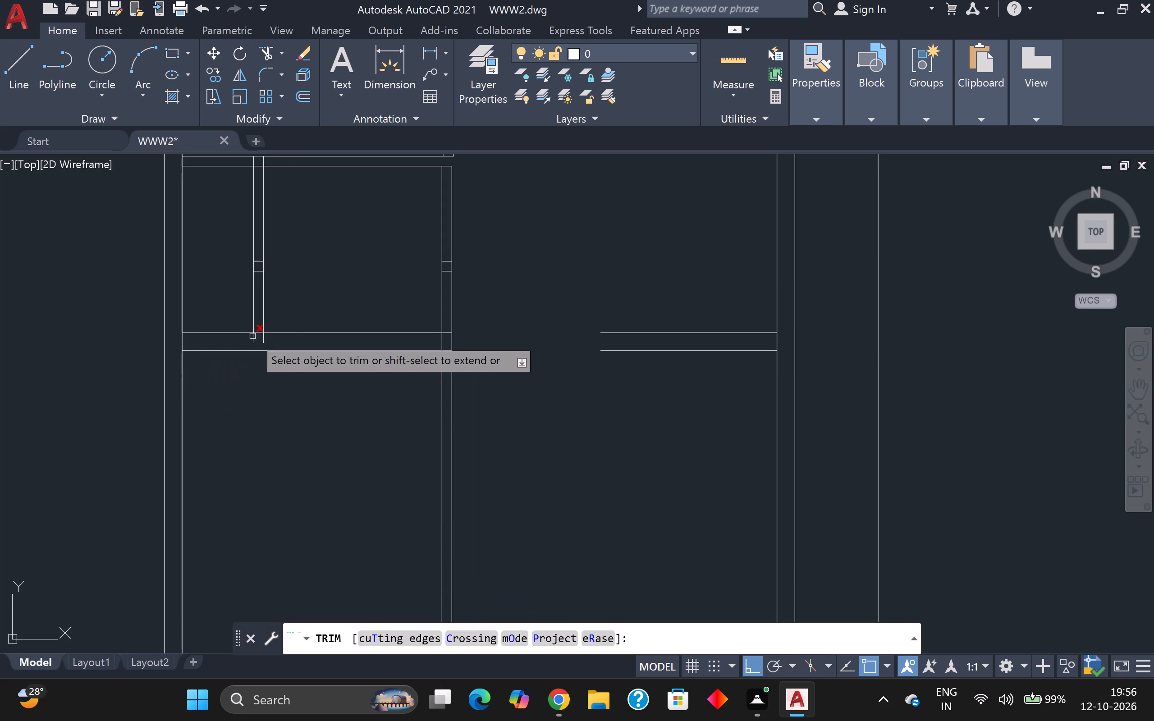
left_click(244, 340)
left_click(276, 339)
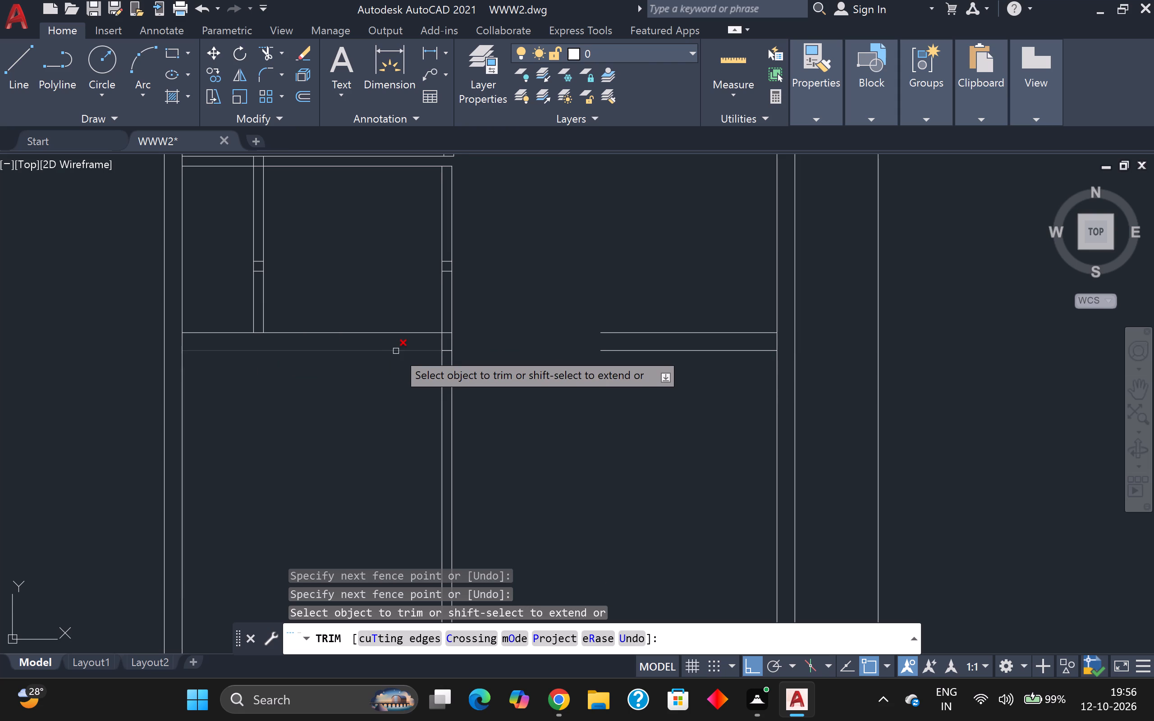
Extend both lines of the left 9" horizontal wall across to the right outer wall.
left_click(425, 351, "shift")
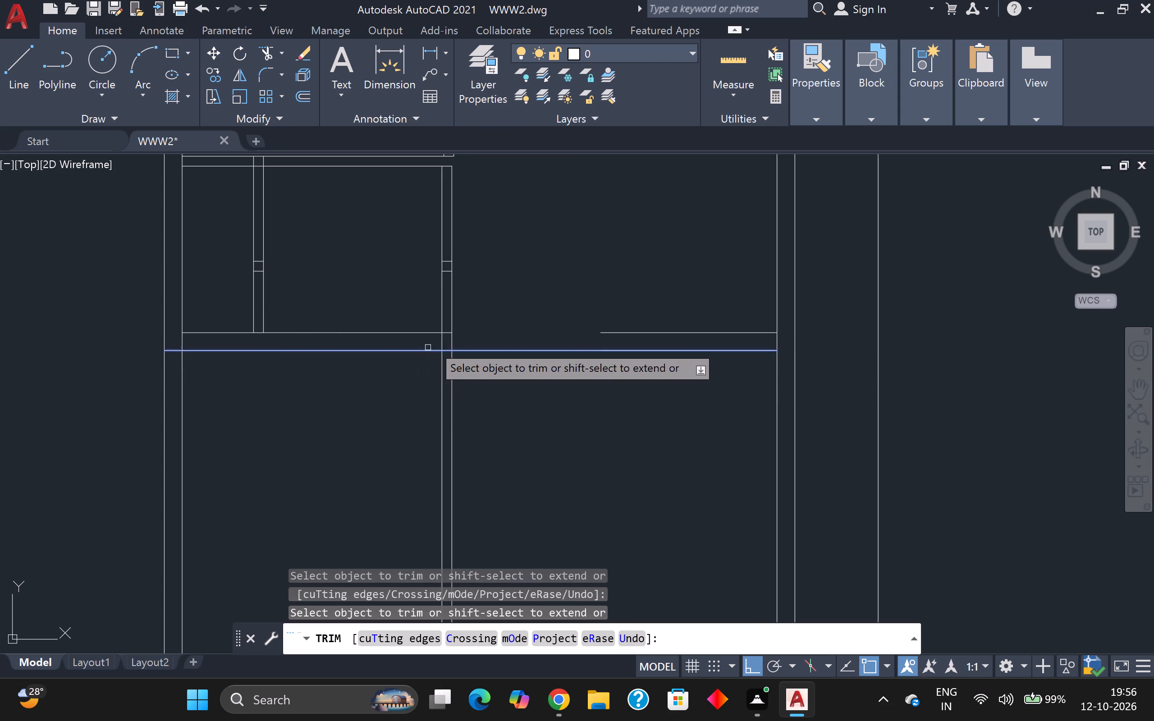
left_click(437, 332, "shift")
Trim the two short cross lines inside the vertical partition between the two left small rooms.
scroll(527, 300, "down", 1)
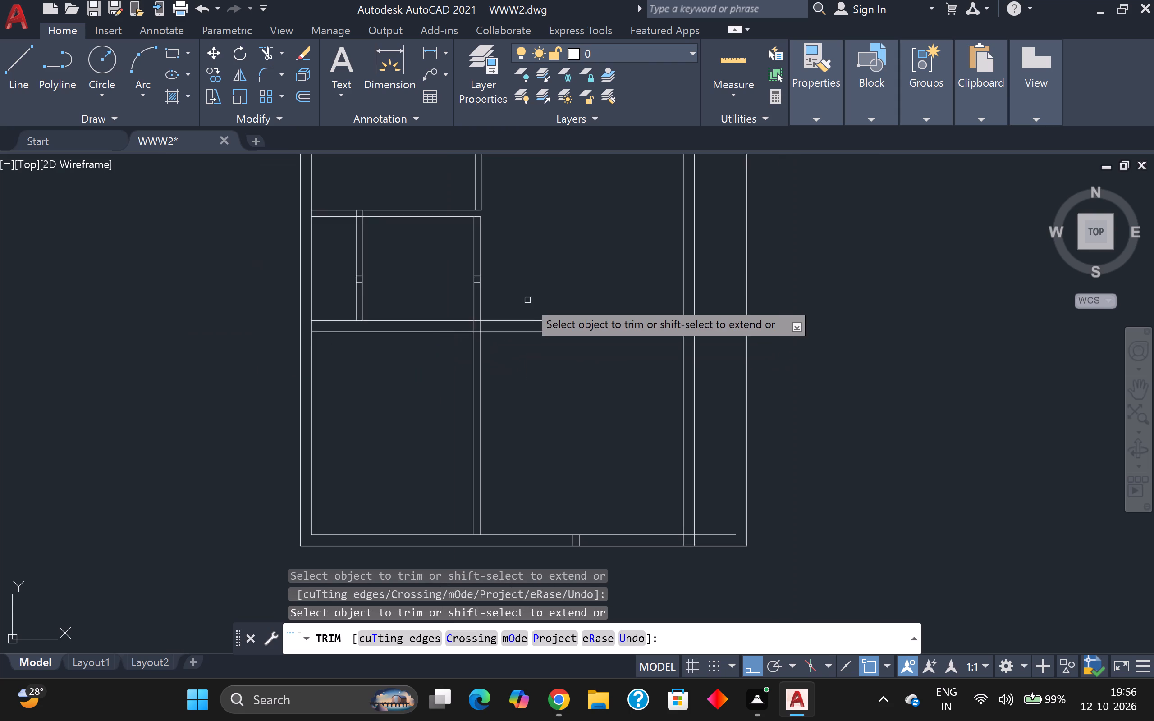
scroll(543, 287, "down", 2)
middle_click_drag(545, 286, 553, 351)
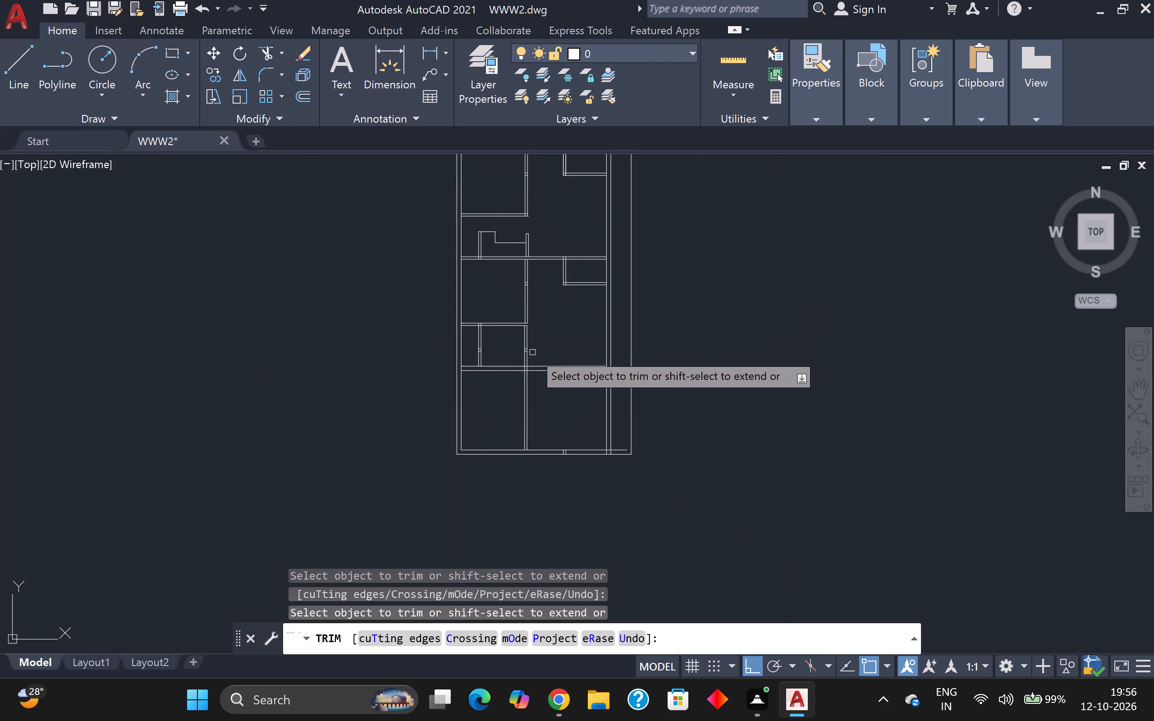
scroll(536, 338, "up", 2)
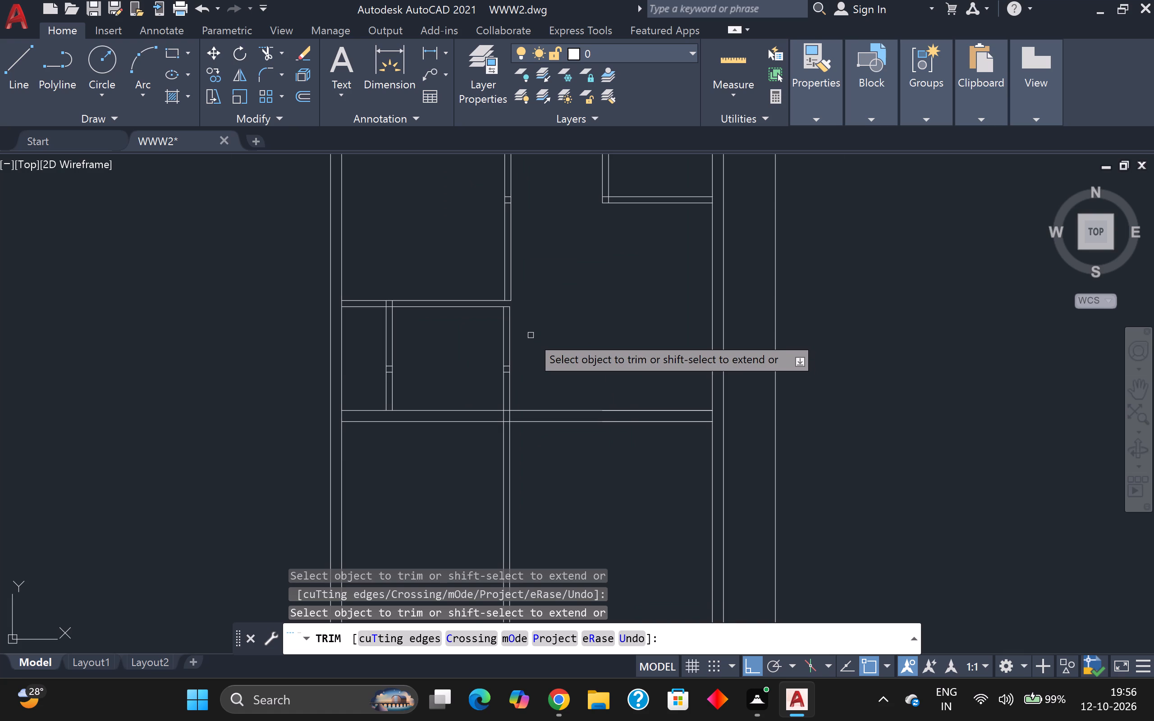
scroll(531, 335, "up", 2)
middle_click_drag(185, 404, 394, 411)
scroll(392, 411, "down", 1)
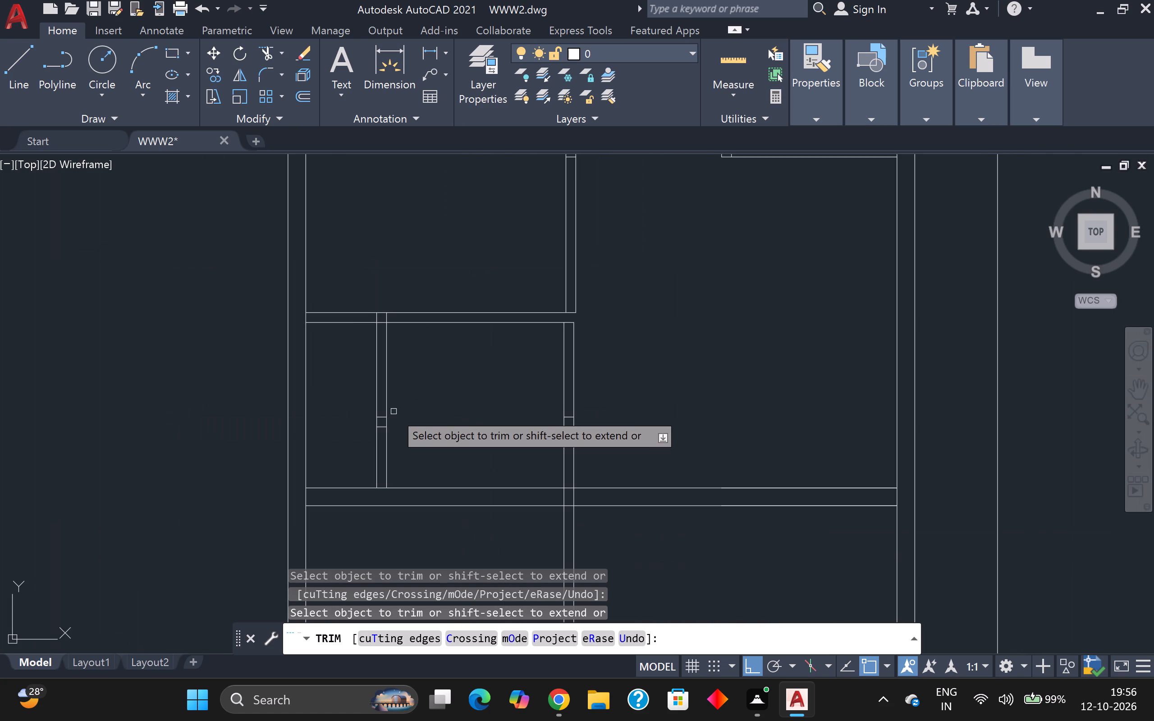
scroll(371, 413, "up", 2)
left_click(394, 417)
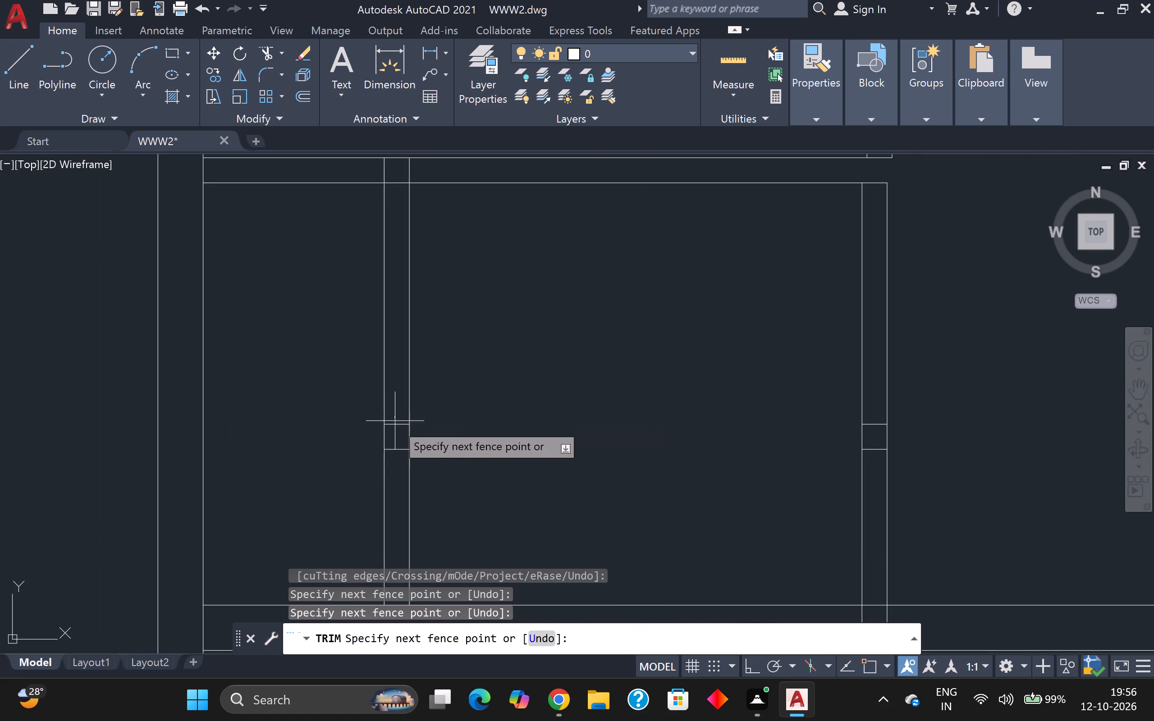
left_click(398, 475)
Measure the left small rooms and the middle vertical partition's segments above and below their cross lines, ending the measurement.
scroll(641, 380, "down", 2)
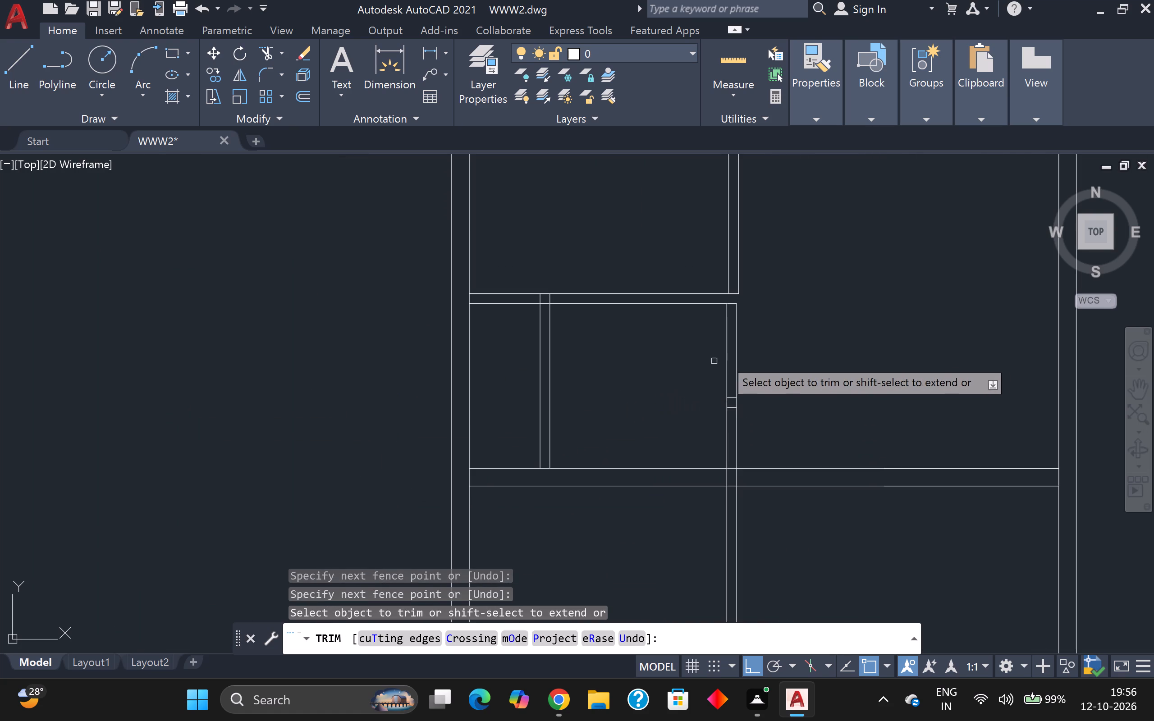
middle_click_drag(756, 370, 649, 403)
scroll(657, 399, "down", 1)
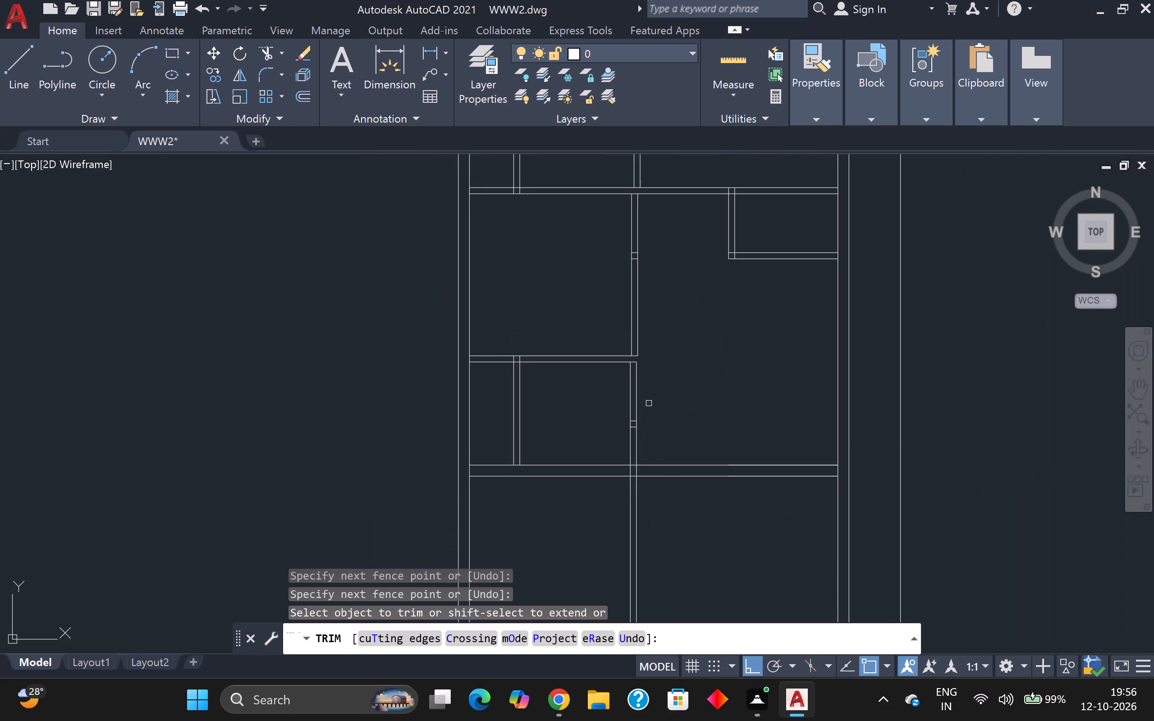
scroll(650, 405, "up", 1)
scroll(650, 405, "down", 1)
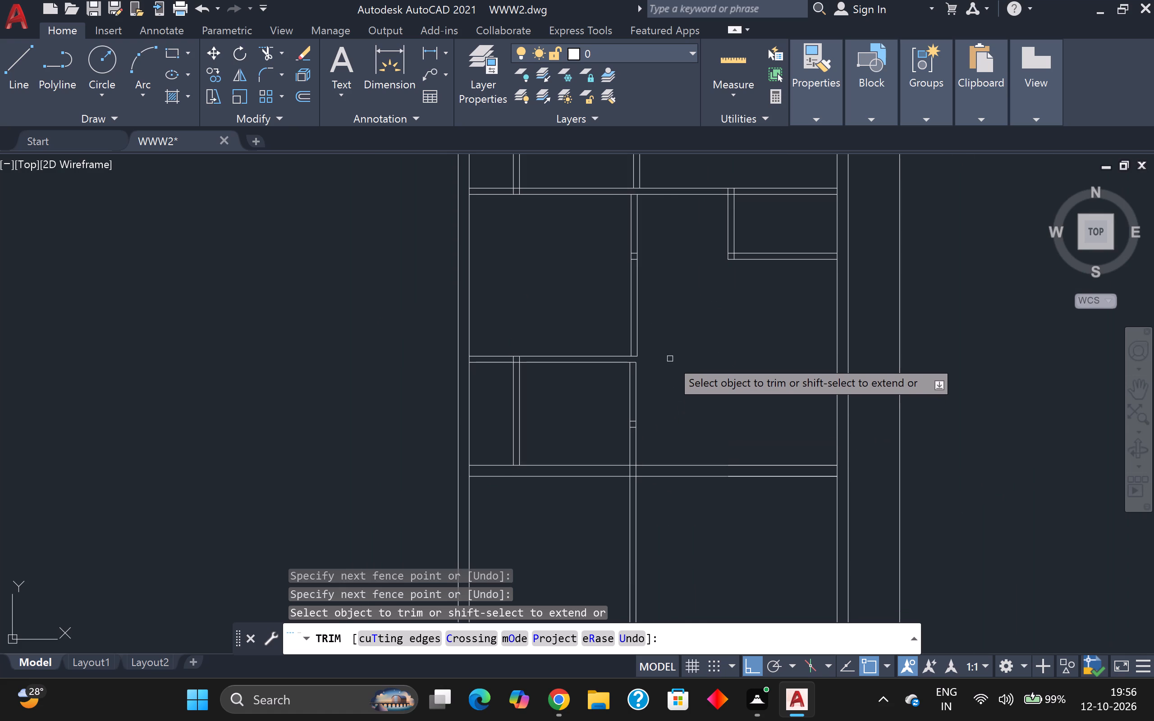
scroll(670, 359, "down", 1)
scroll(669, 359, "up", 2)
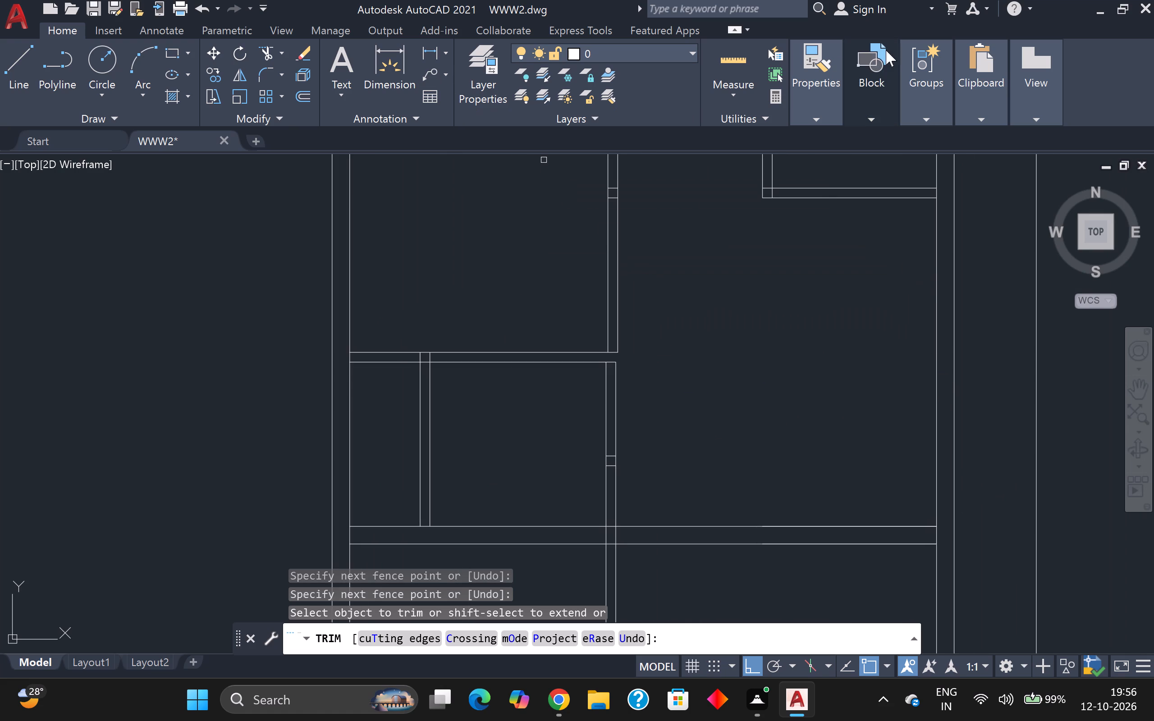
left_click(737, 68)
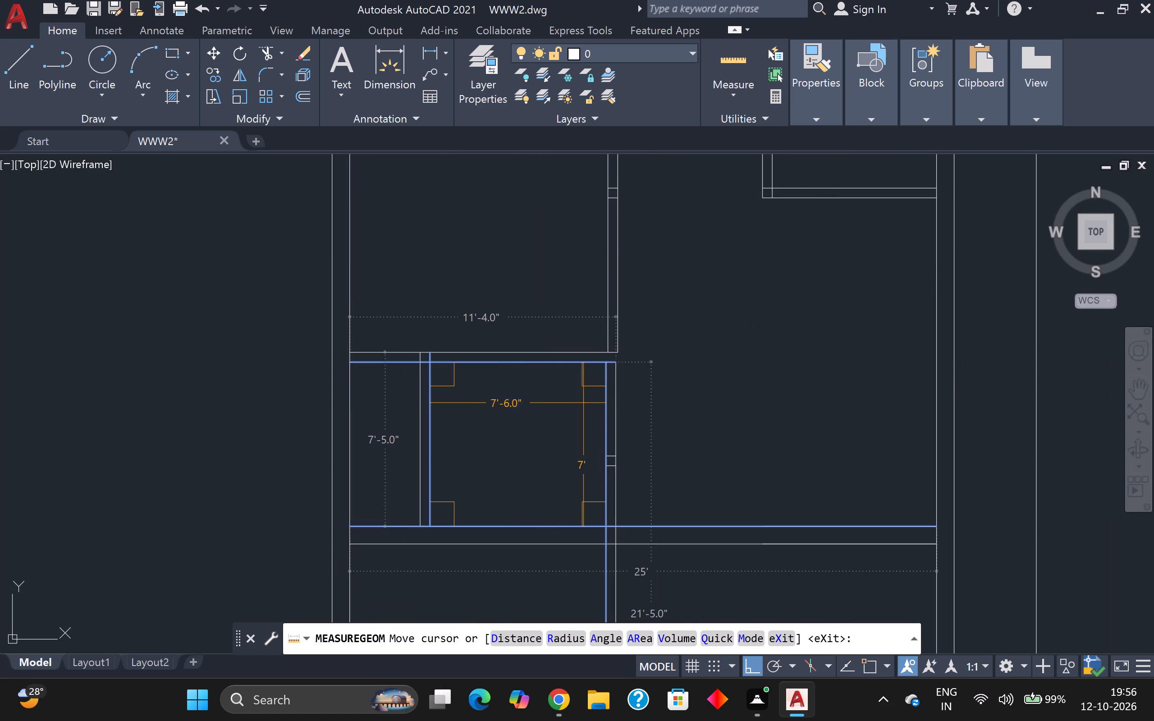
scroll(609, 402, "up", 3)
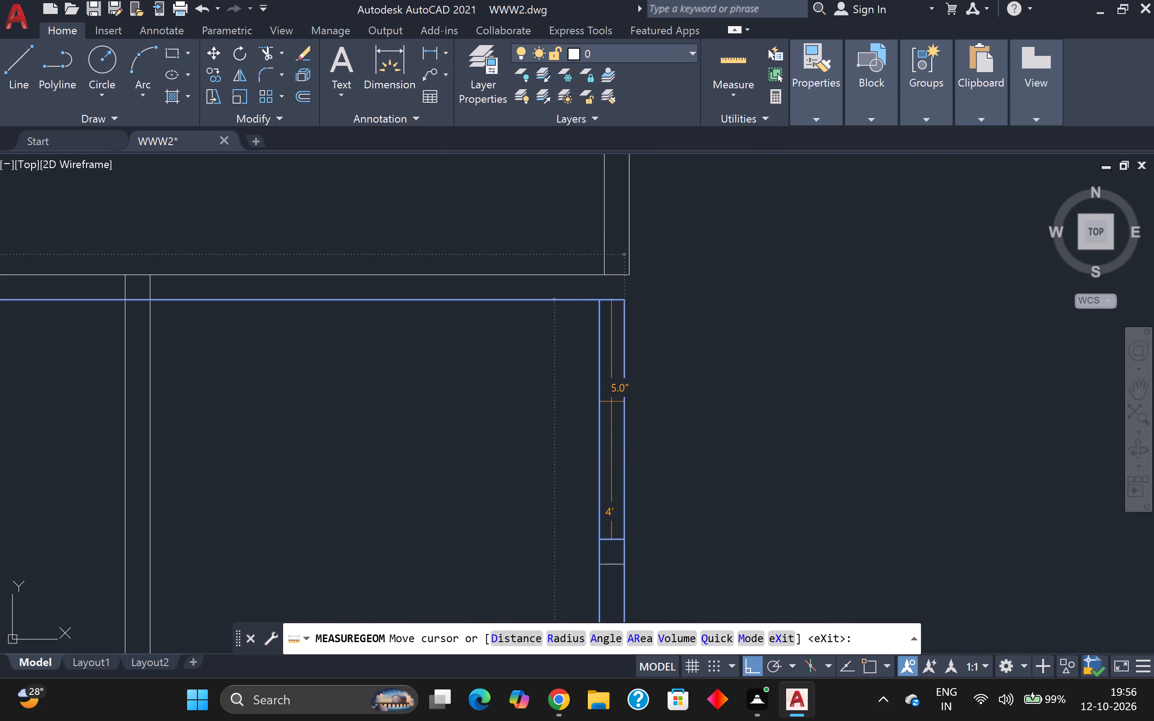
scroll(611, 402, "down", 3)
middle_click_drag(617, 397, 606, 427)
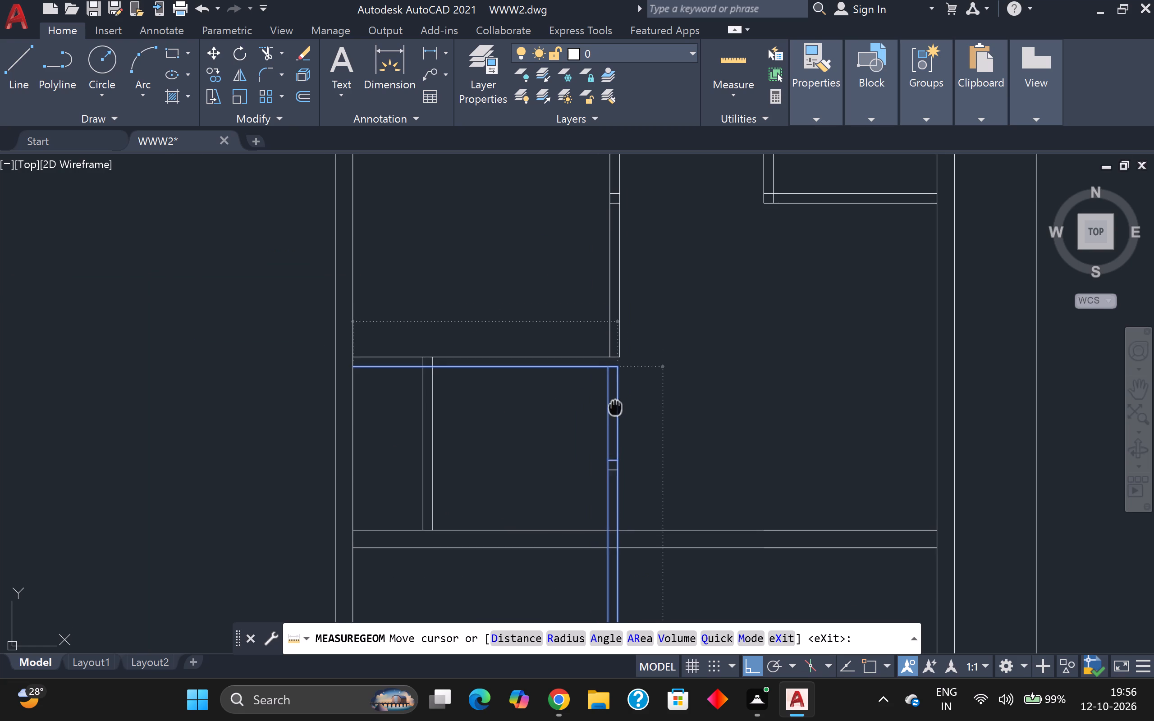
middle_click_drag(606, 427, 590, 466)
scroll(590, 466, "up", 4)
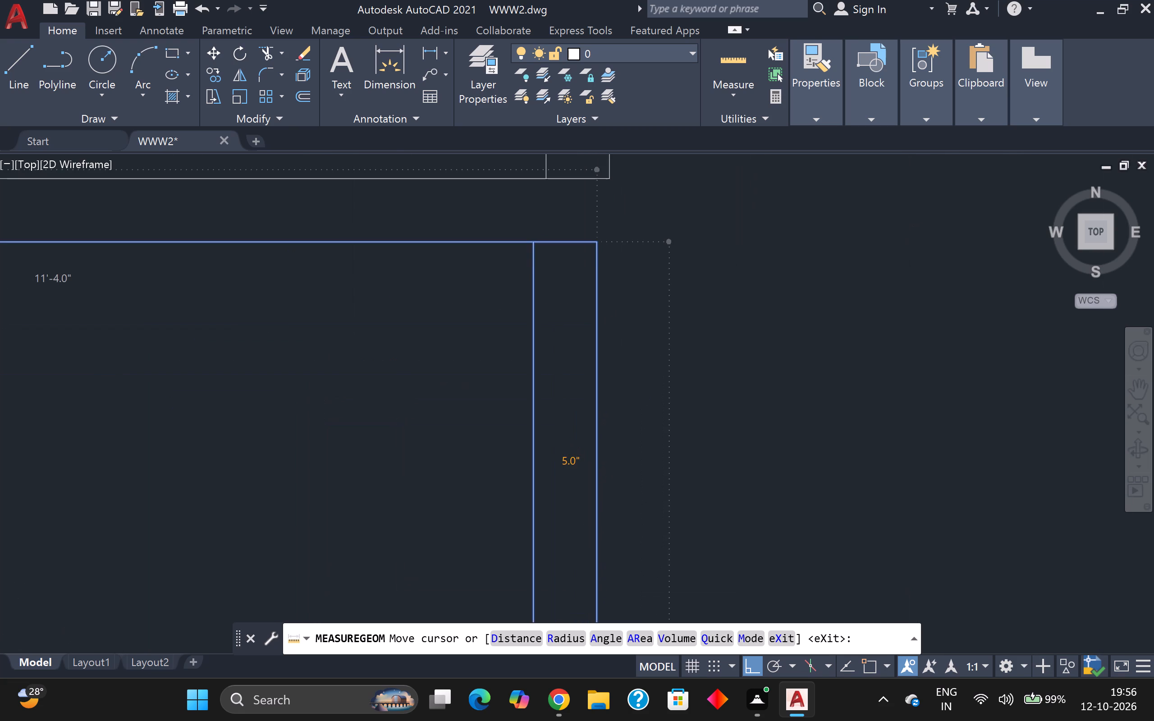
scroll(587, 464, "down", 2)
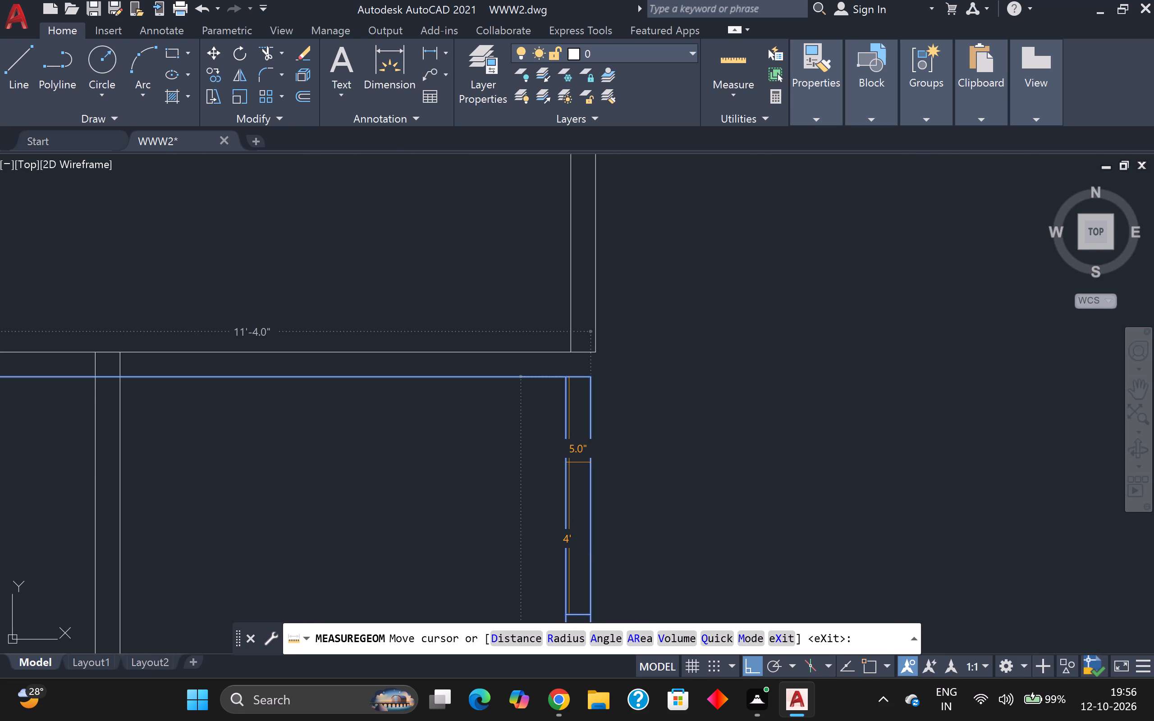
scroll(633, 323, "down", 1)
middle_click_drag(633, 322, 603, 493)
scroll(633, 322, "down", 1)
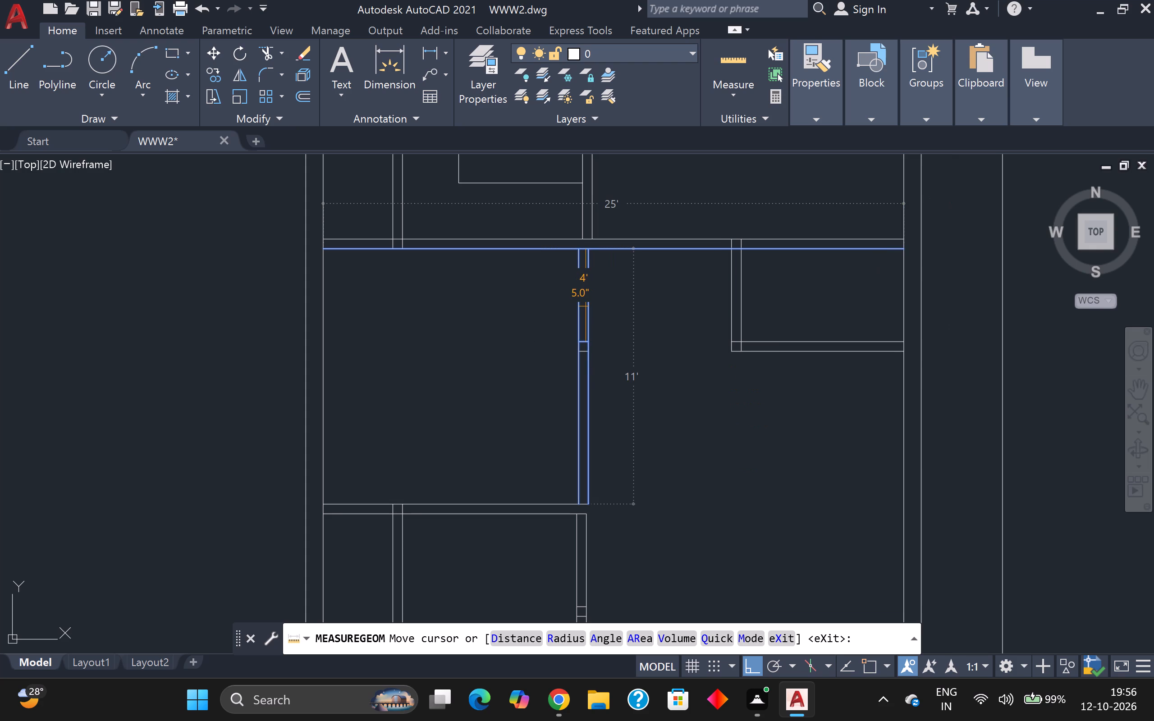
key("Escape")
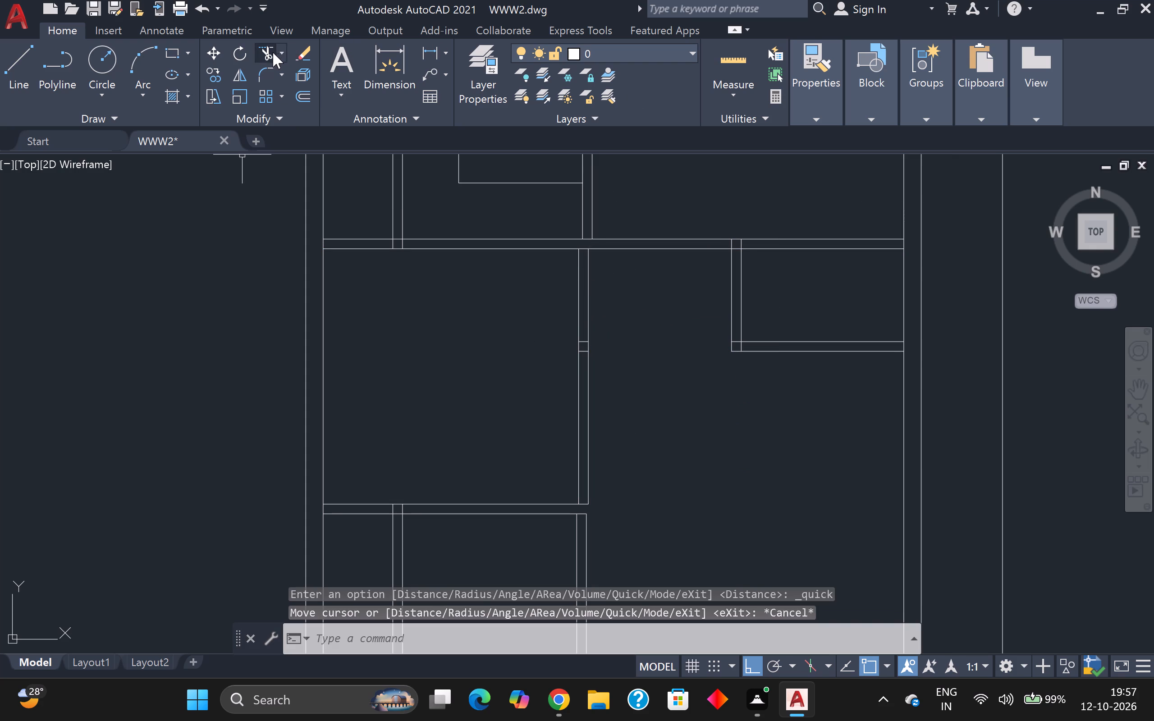
Trim the middle vertical partition's top 4' segment, from the upper horizontal partition down to the short cross lines, and end the Trim command.
left_click(270, 52)
left_click(475, 284)
left_click(614, 282)
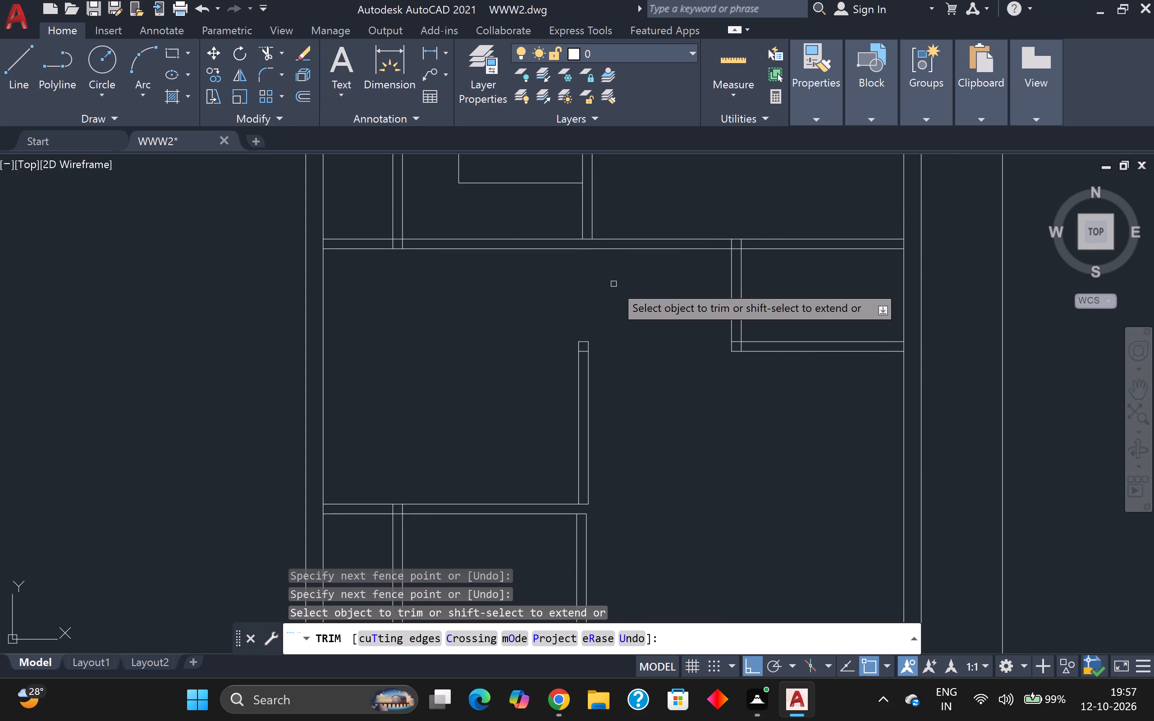
scroll(604, 333, "down", 1)
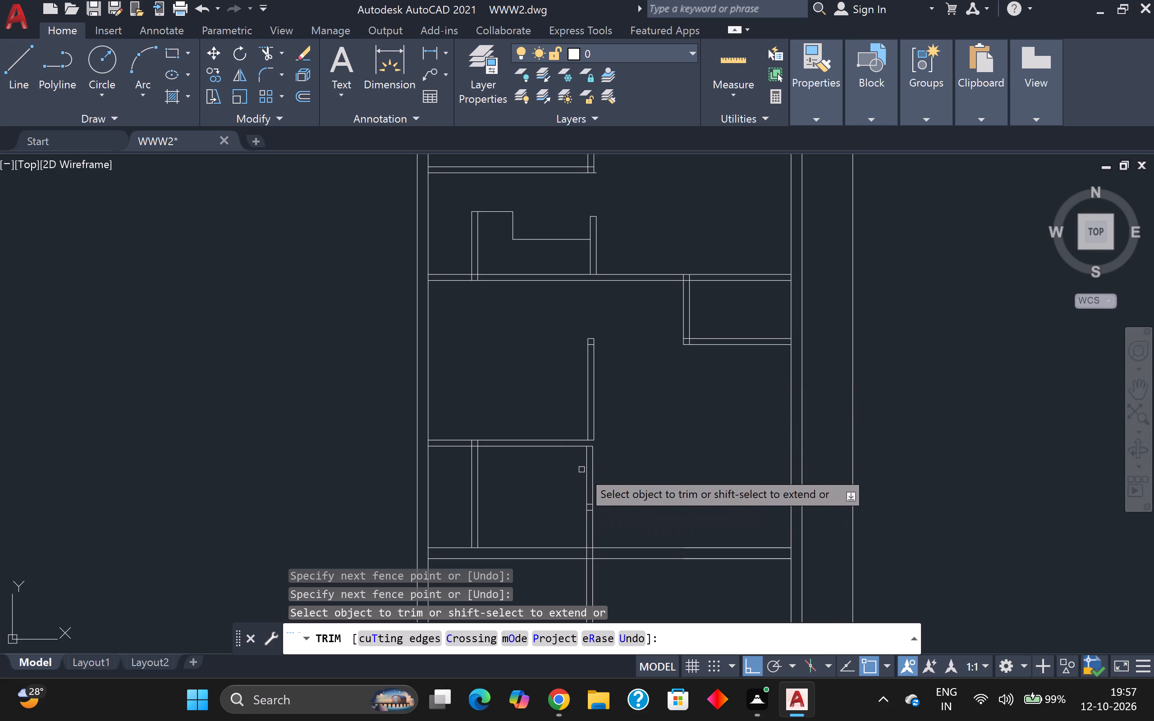
key("Escape")
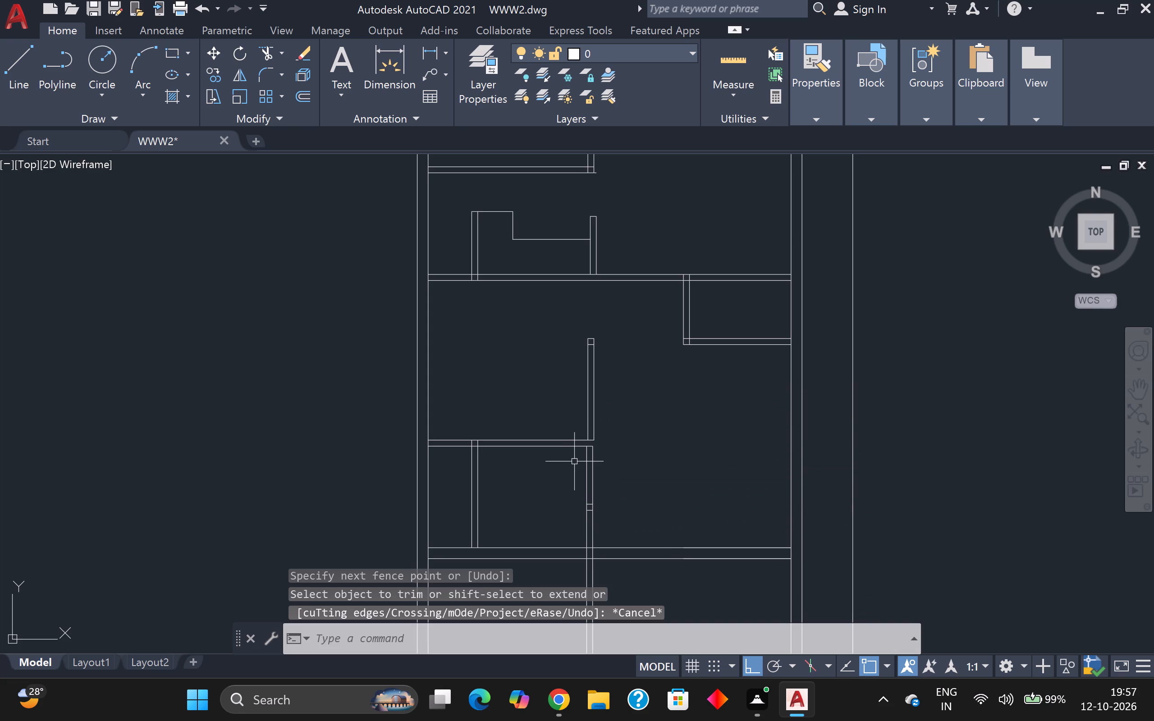
Undo the trim of the middle vertical partition's top segment below the upper horizontal partition.
left_click(574, 461)
key("Escape")
scroll(595, 362, "up", 2)
scroll(618, 323, "up", 2)
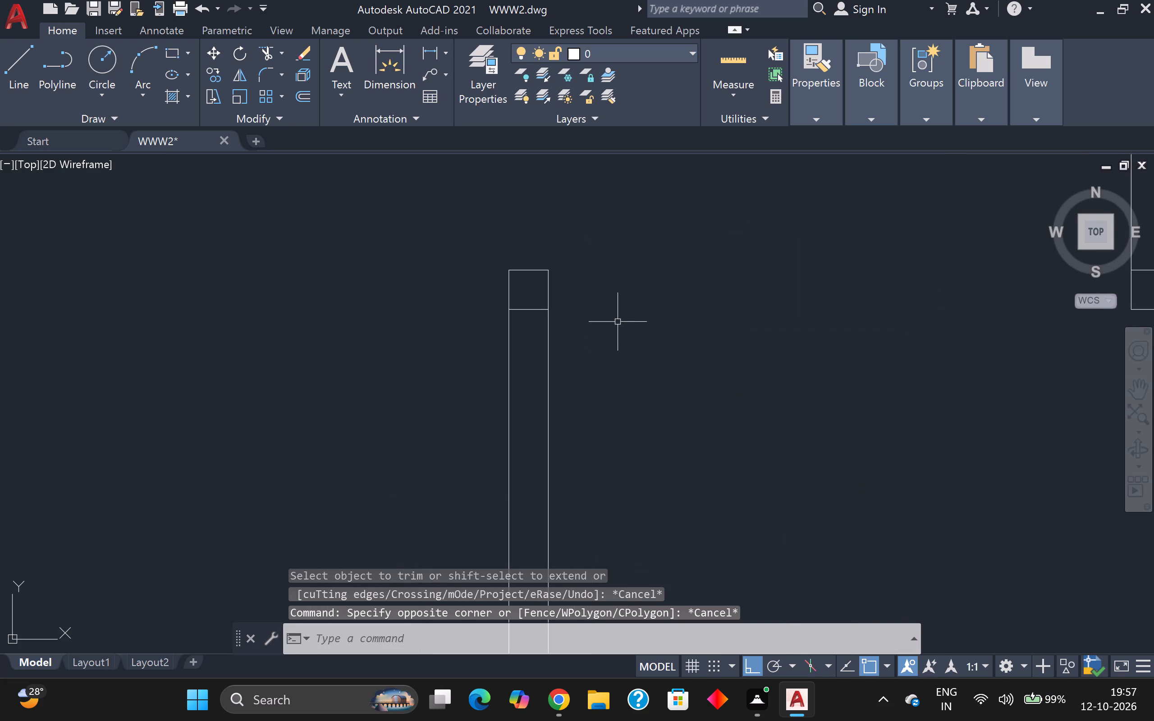
key("ctrl+z")
key("ctrl+z")
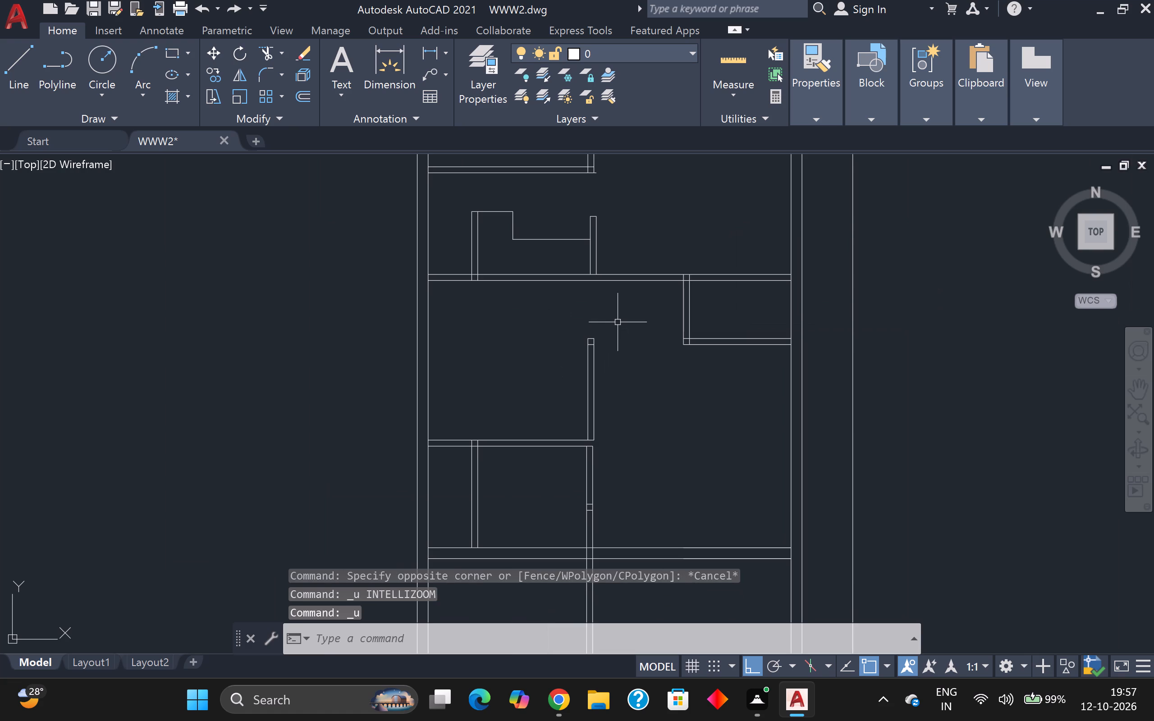
key("ctrl+z")
Draw a line 3" down the middle partition's left edge from the upper horizontal partition and across to its right edge.
scroll(615, 331, "down", 2)
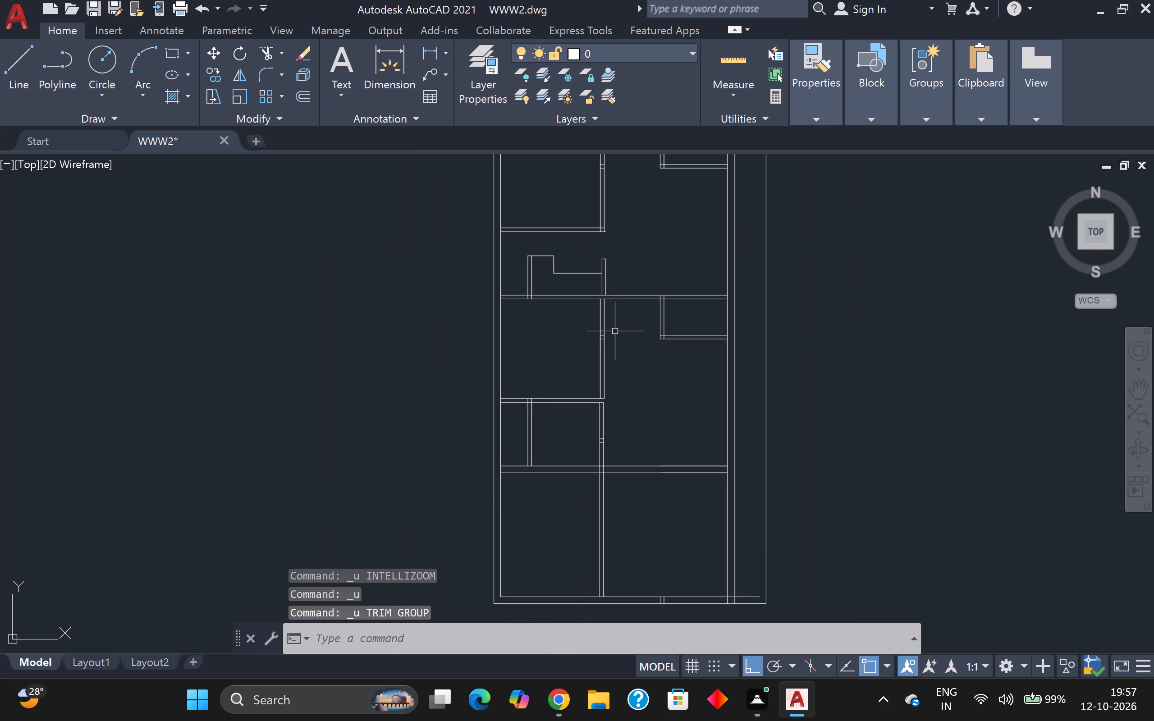
scroll(615, 331, "up", 3)
scroll(601, 327, "down", 1)
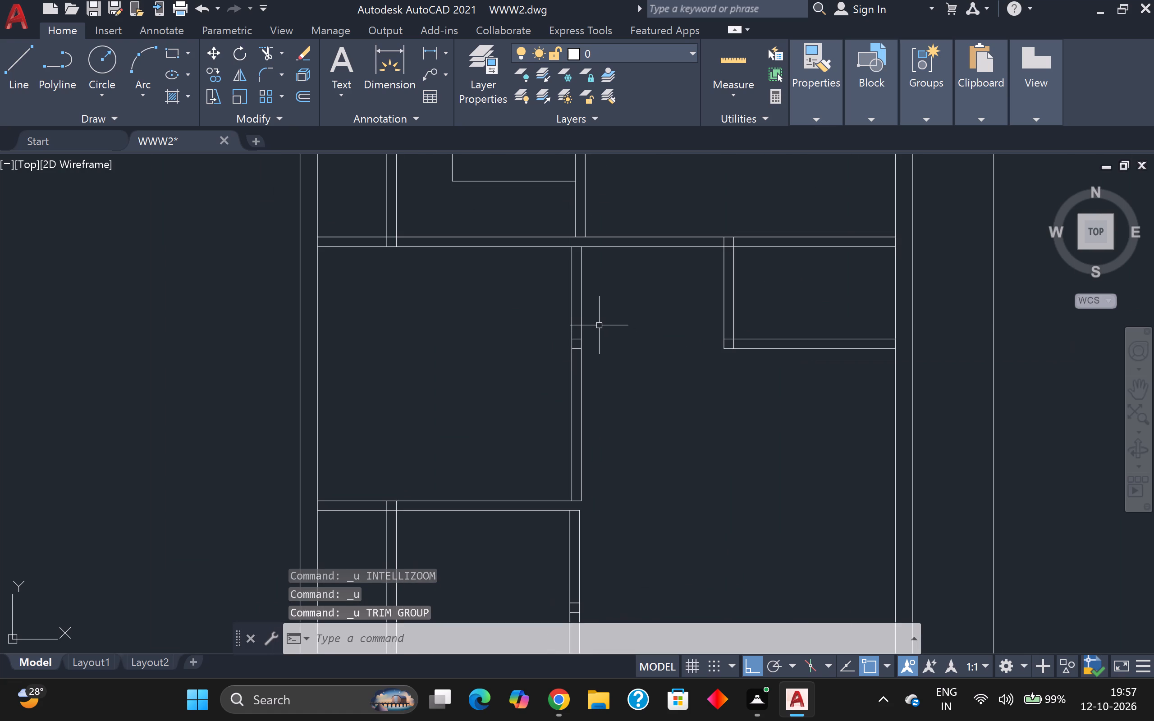
key("l")
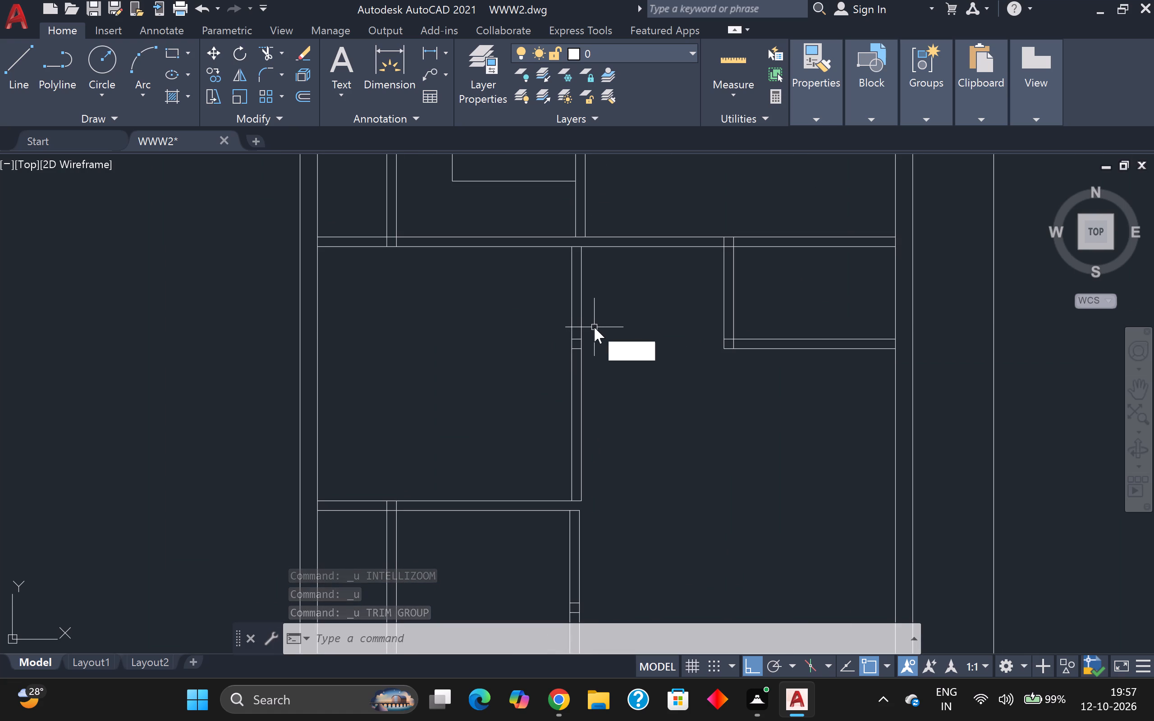
key("Return")
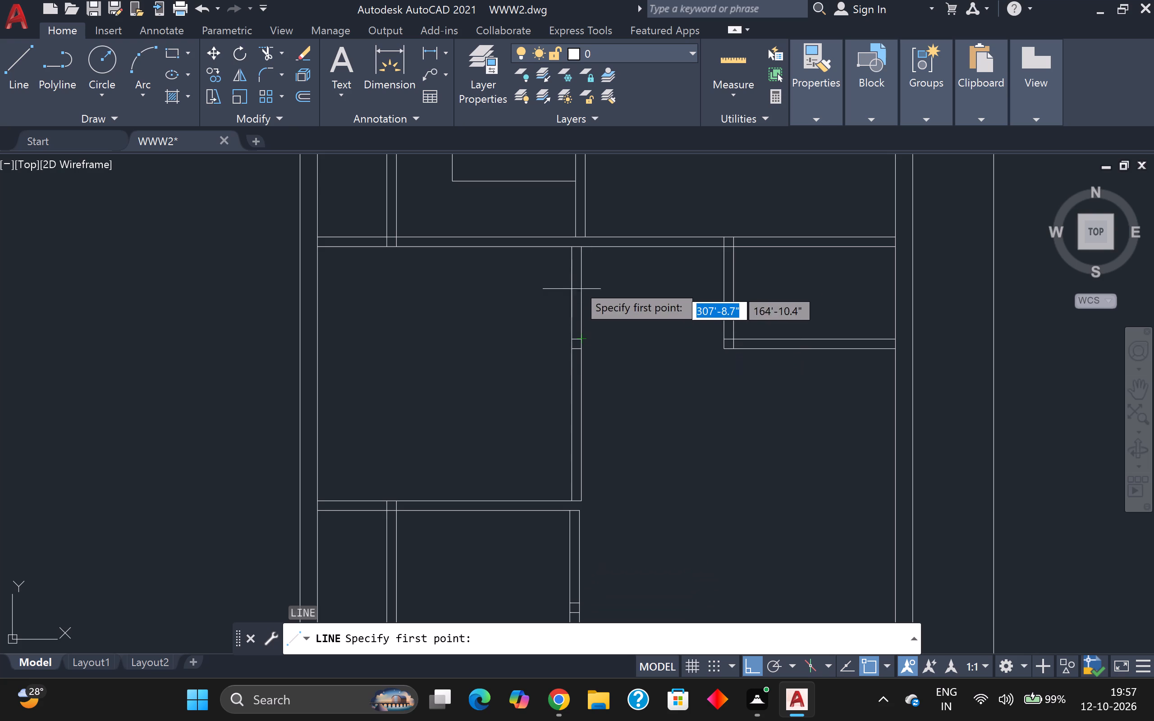
left_click(568, 247)
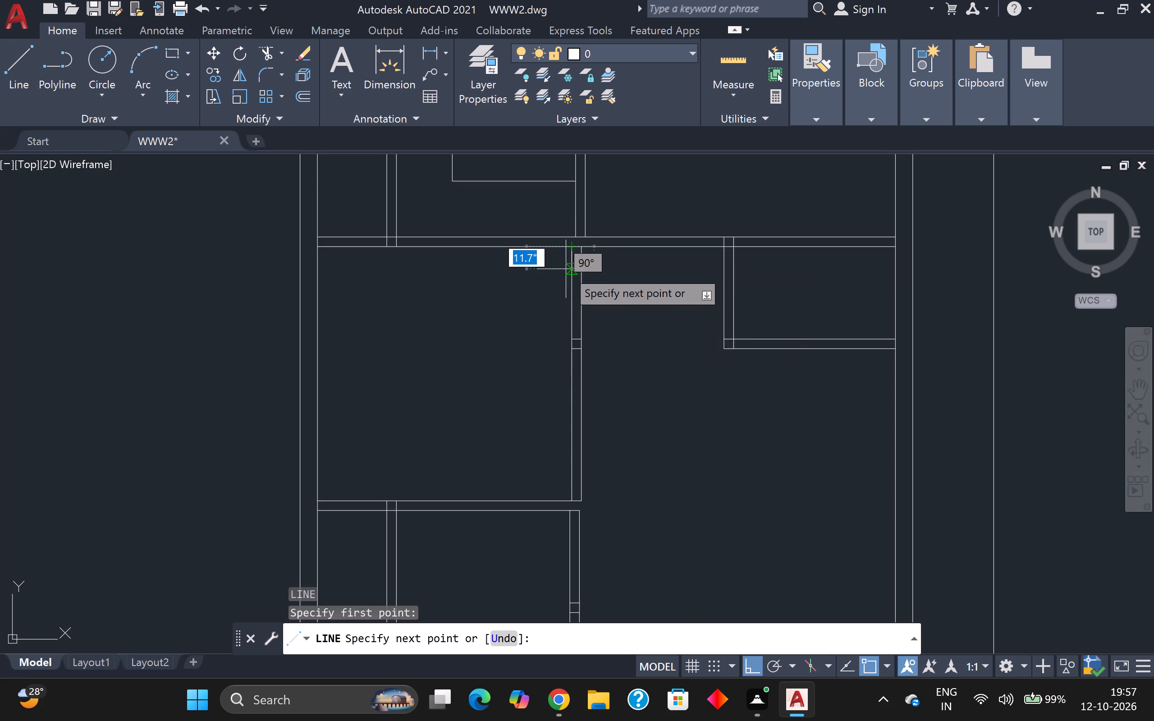
key("3")
key("Return")
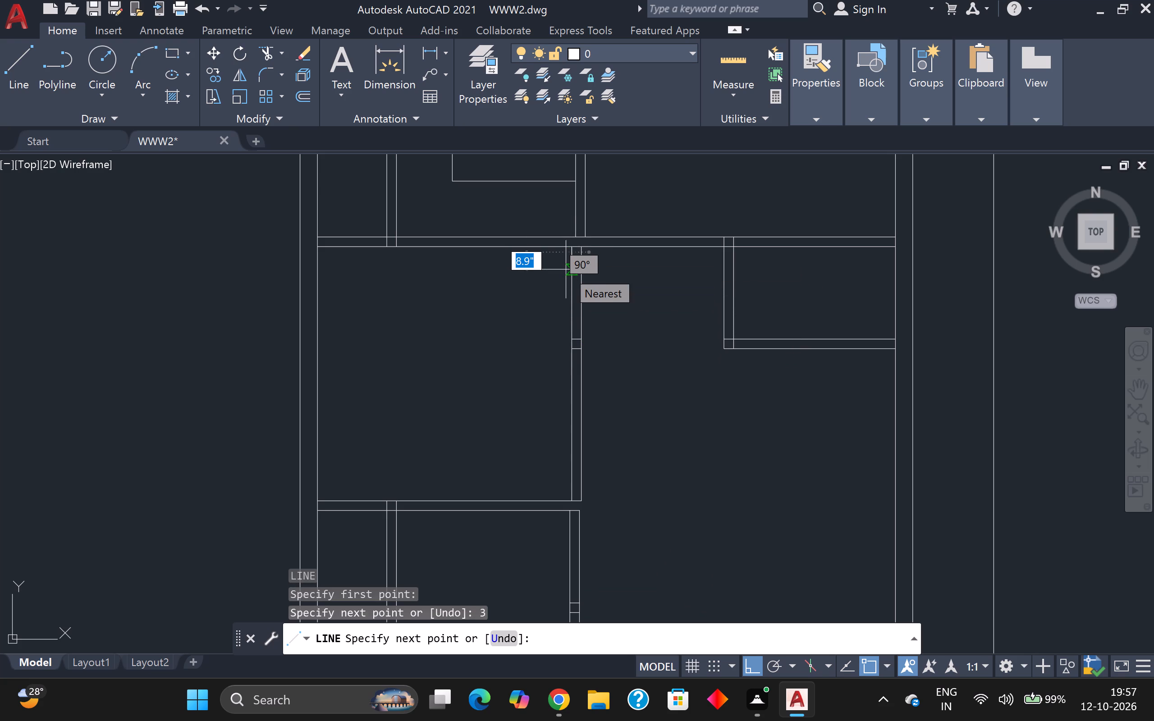
scroll(609, 270, "up", 2)
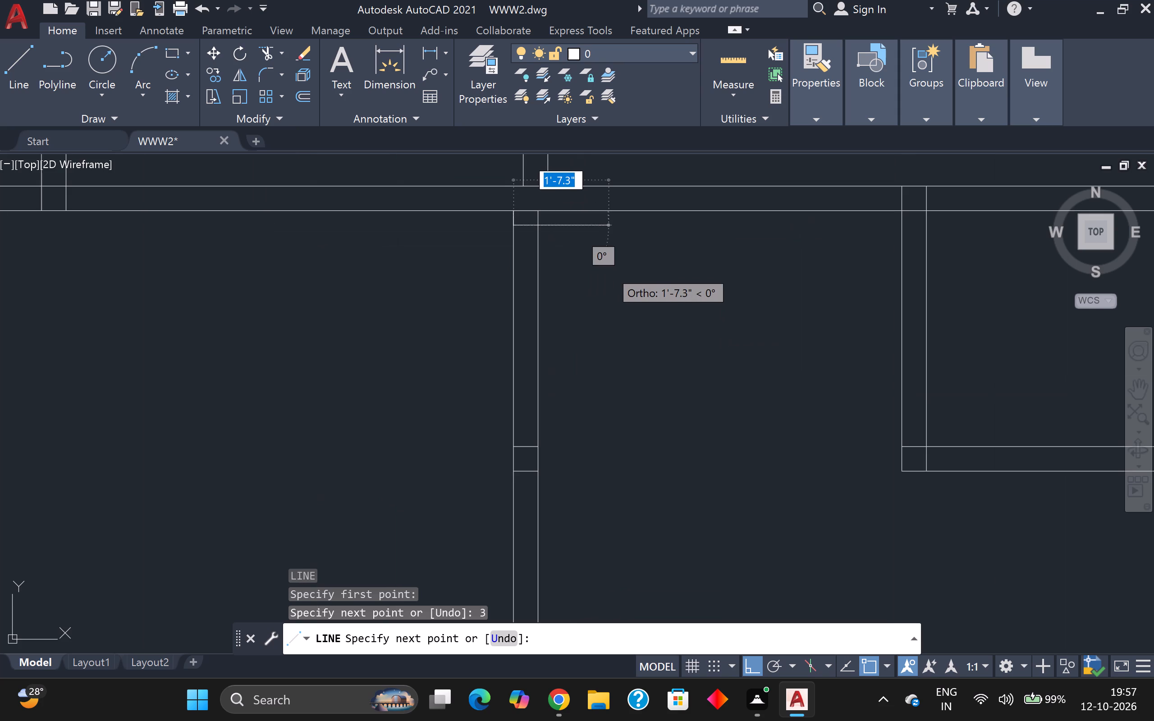
scroll(595, 265, "up", 1)
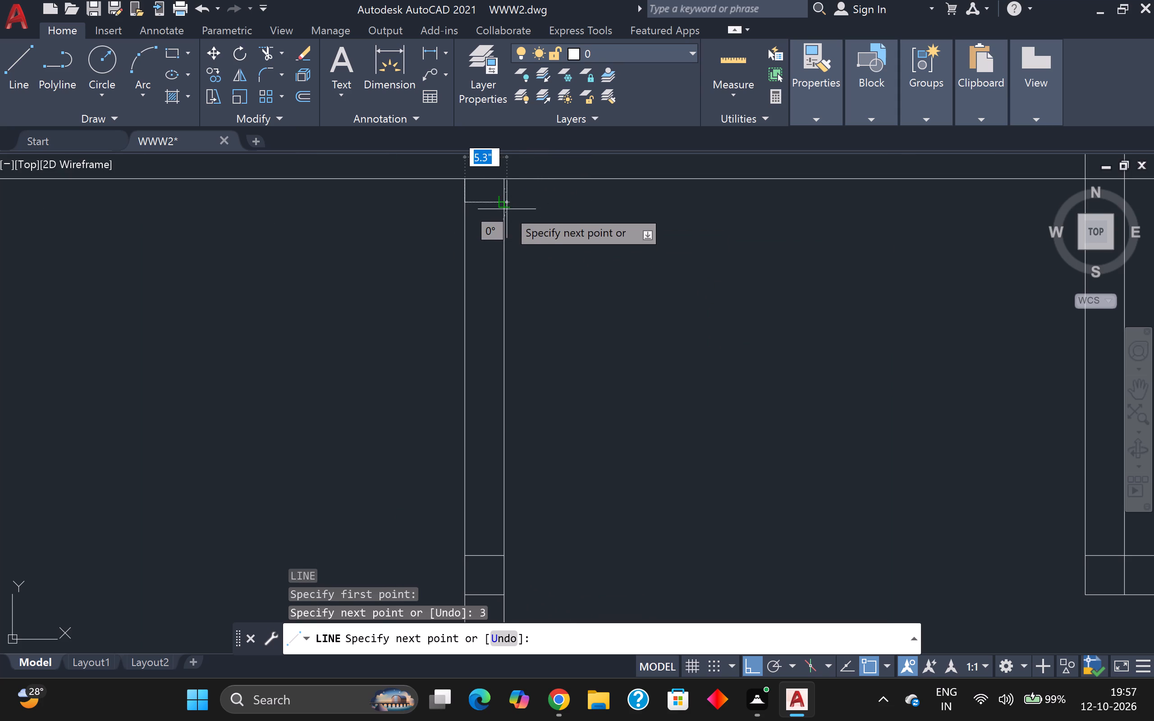
left_click(507, 206)
key("Escape")
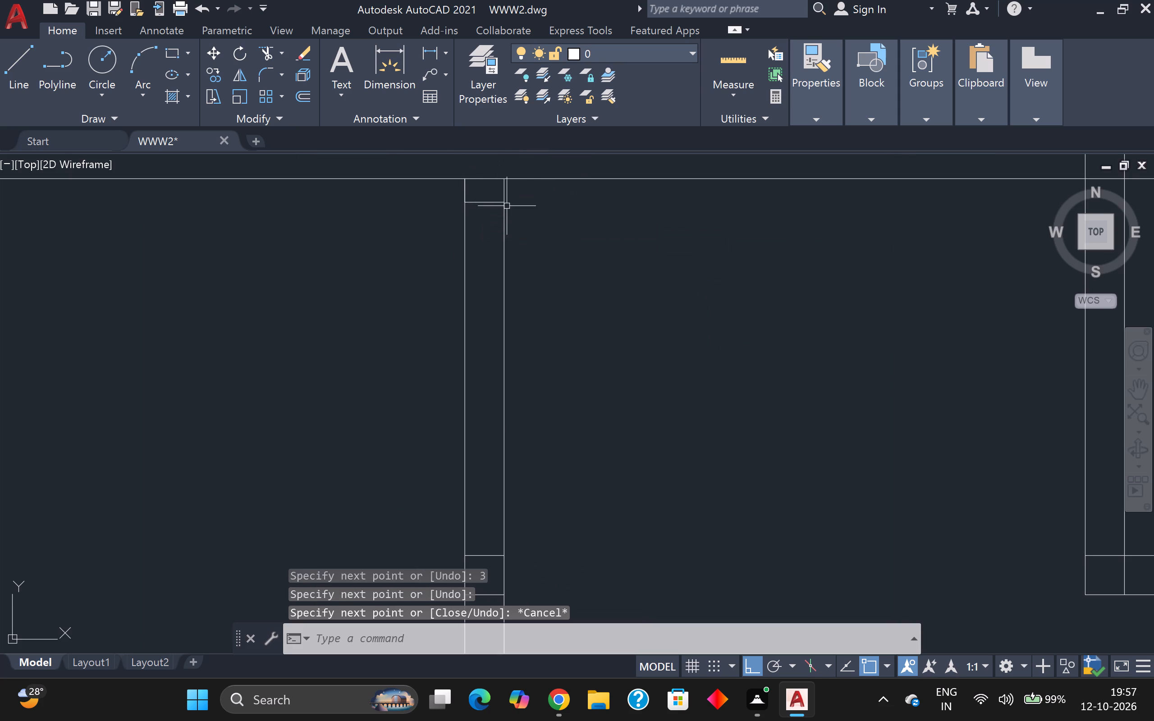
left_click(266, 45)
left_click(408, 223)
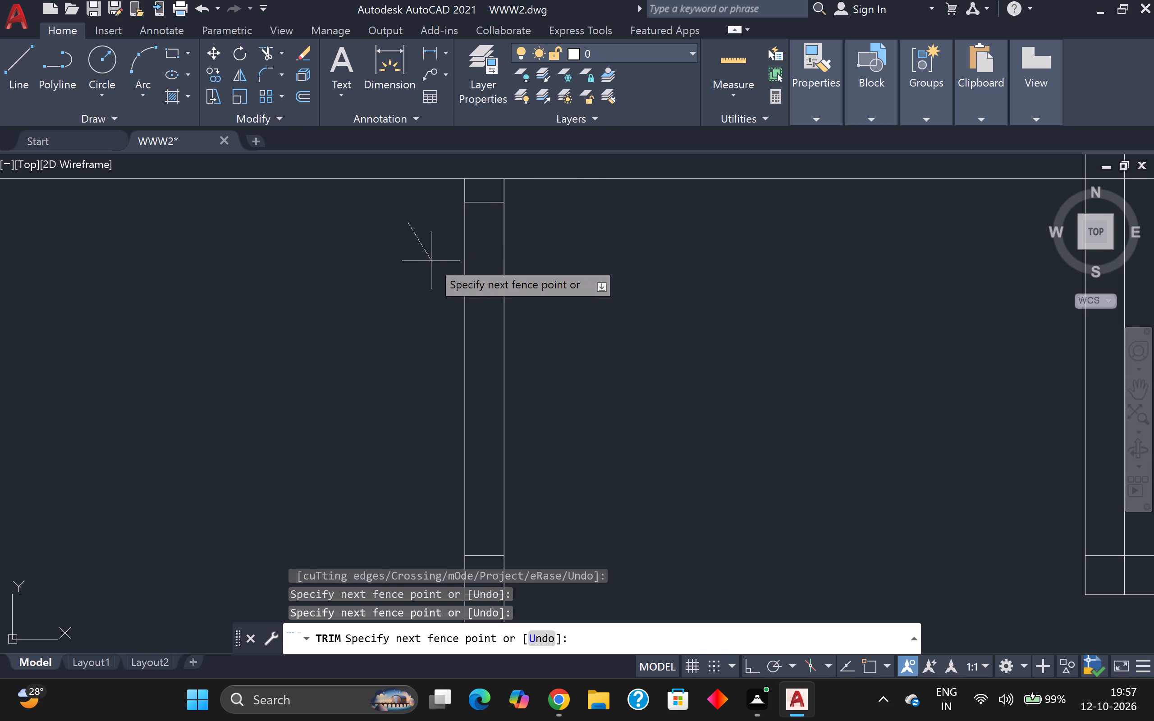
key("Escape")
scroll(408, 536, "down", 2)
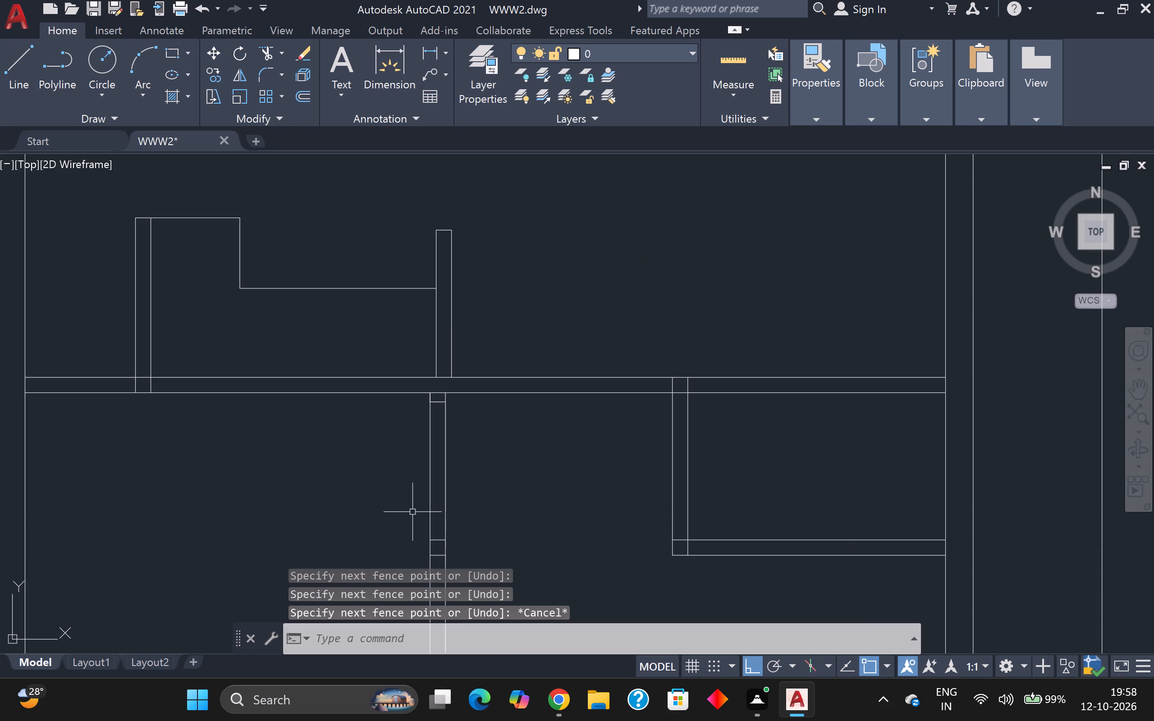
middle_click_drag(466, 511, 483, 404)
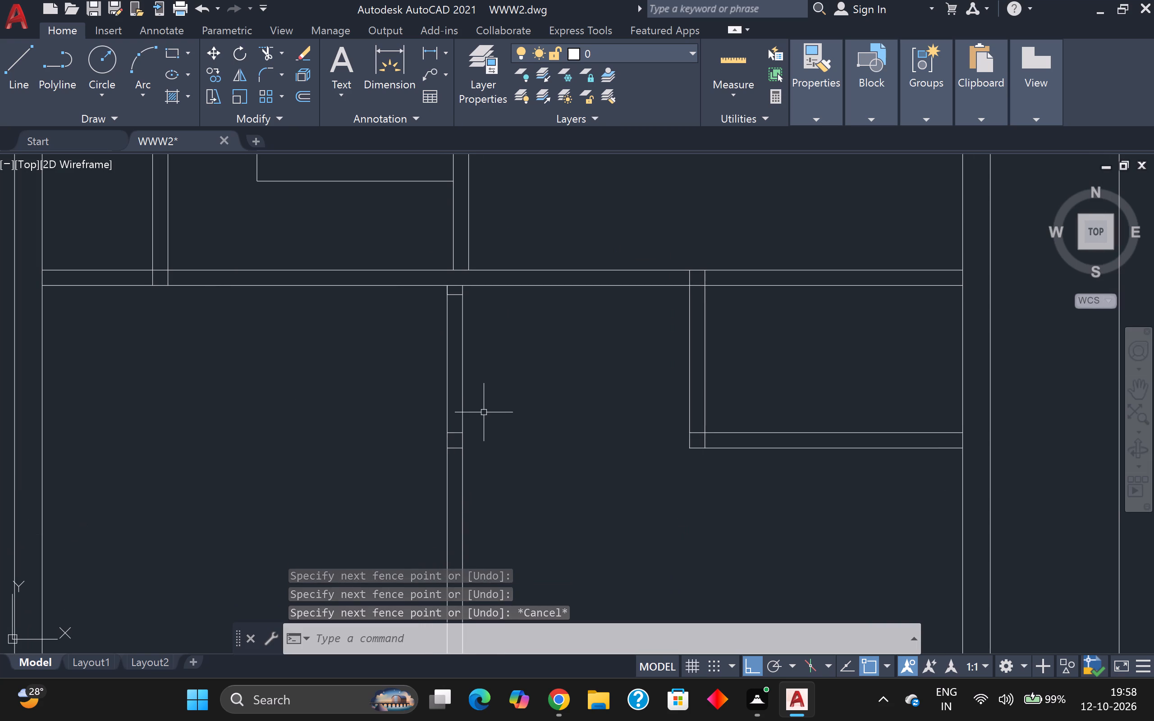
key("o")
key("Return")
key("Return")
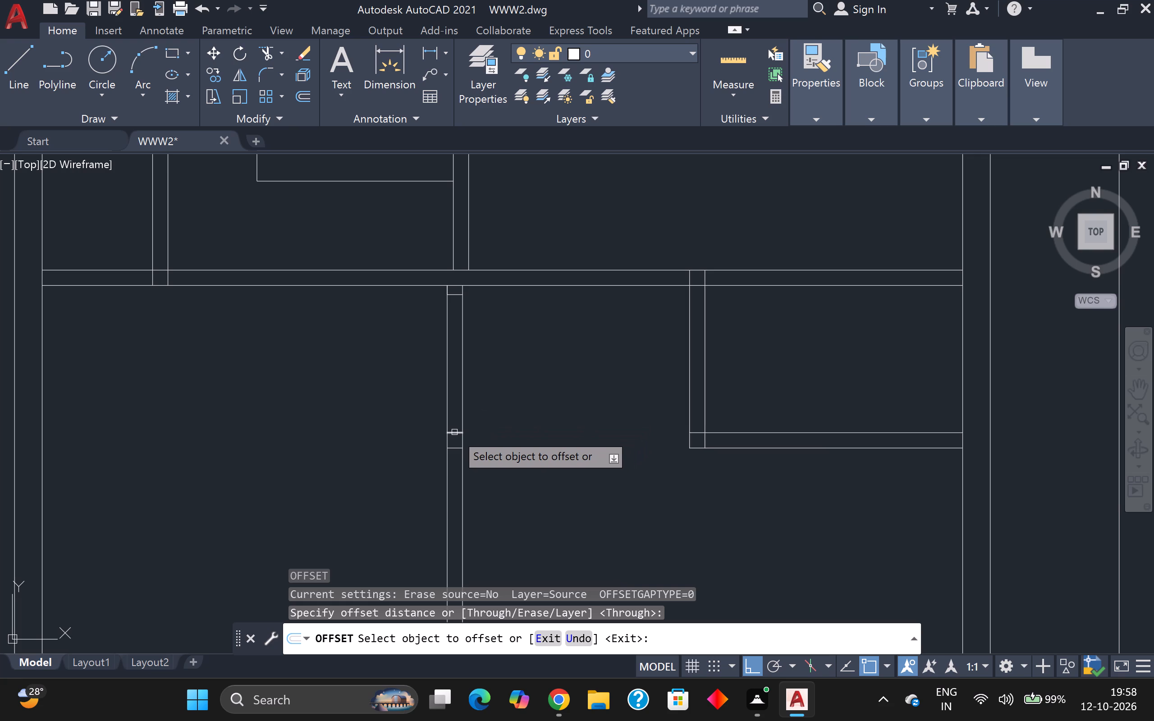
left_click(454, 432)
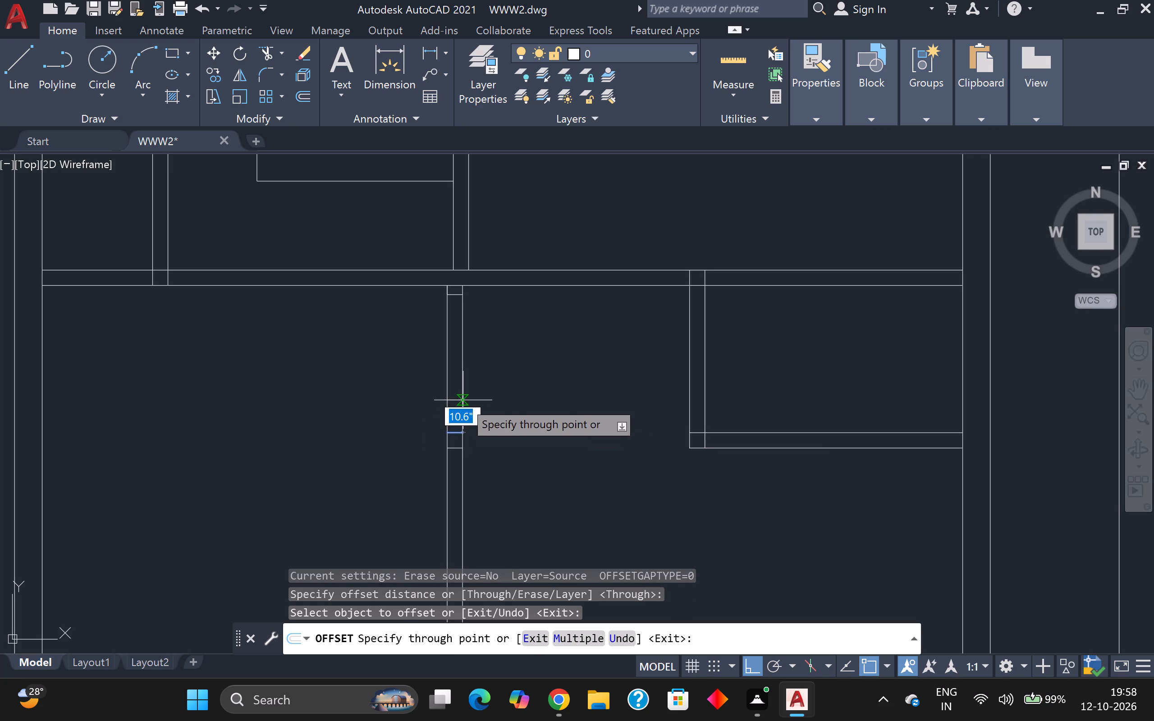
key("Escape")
Offset the new short cross line at the partition's top 3' downward.
key("o")
key("Return")
key("Return")
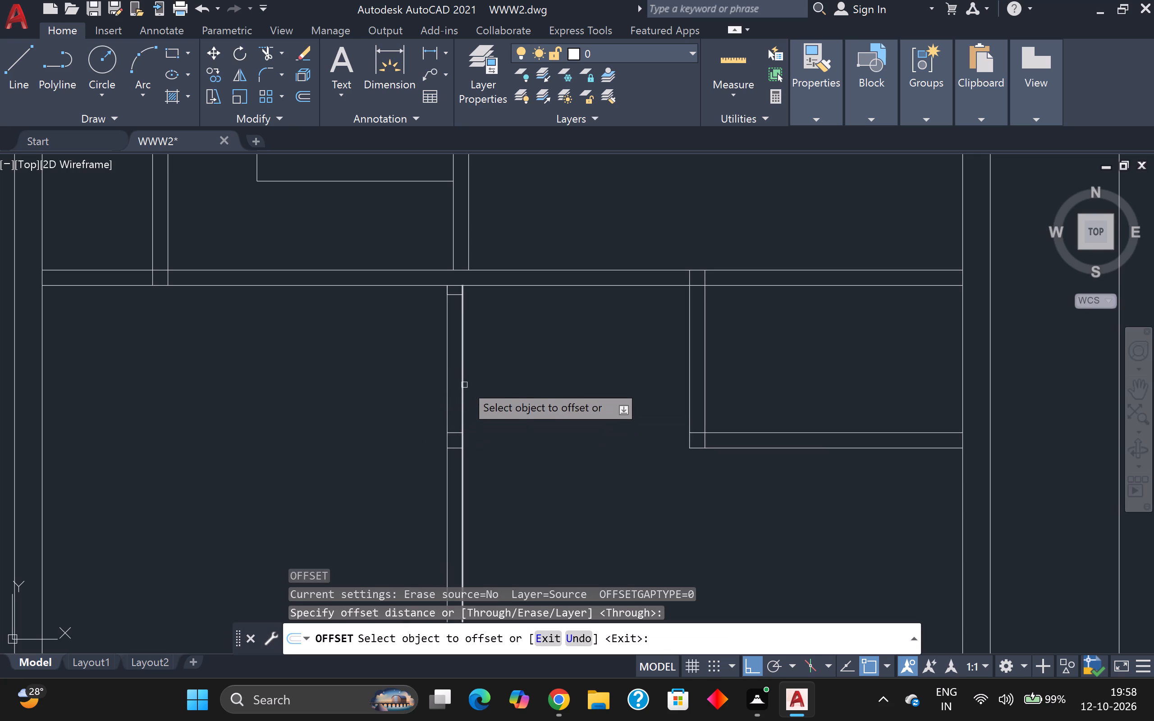
left_click(455, 296)
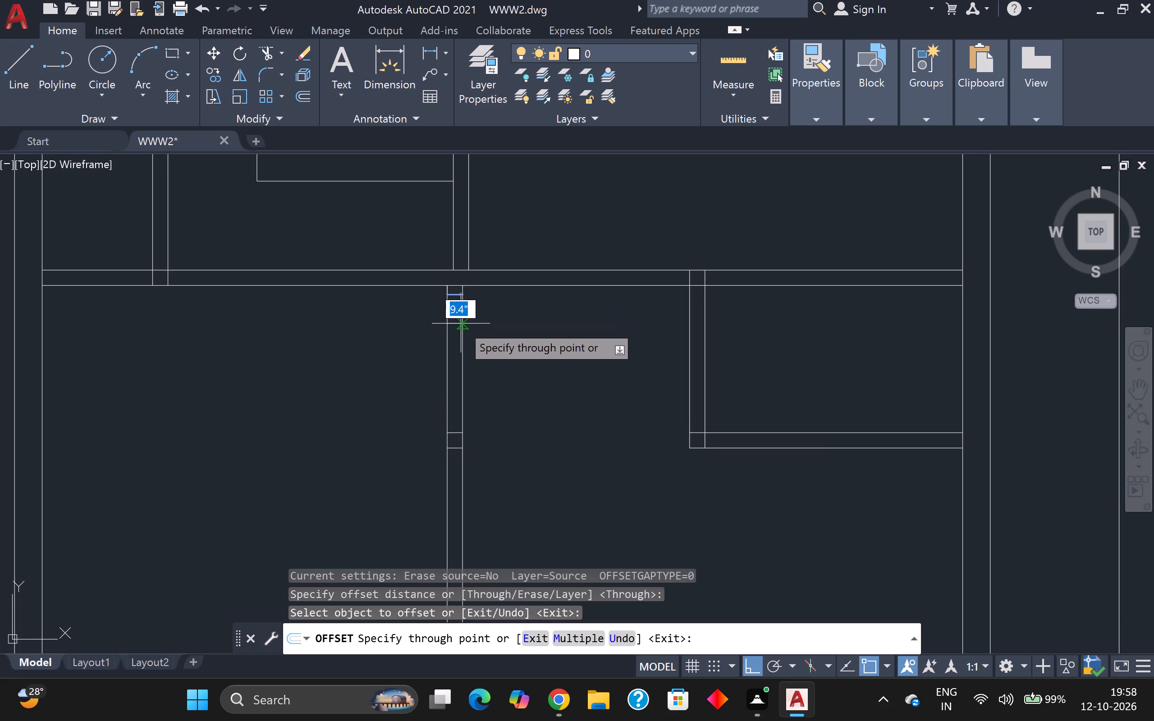
key("3")
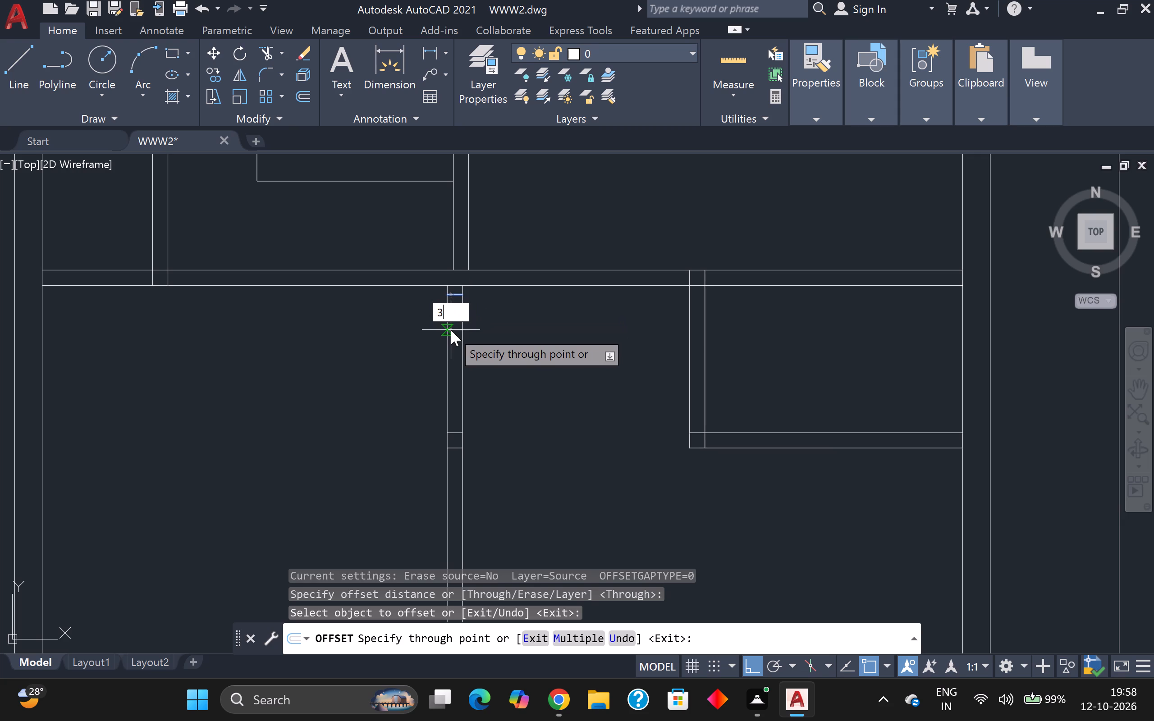
key("apostrophe")
key("Return")
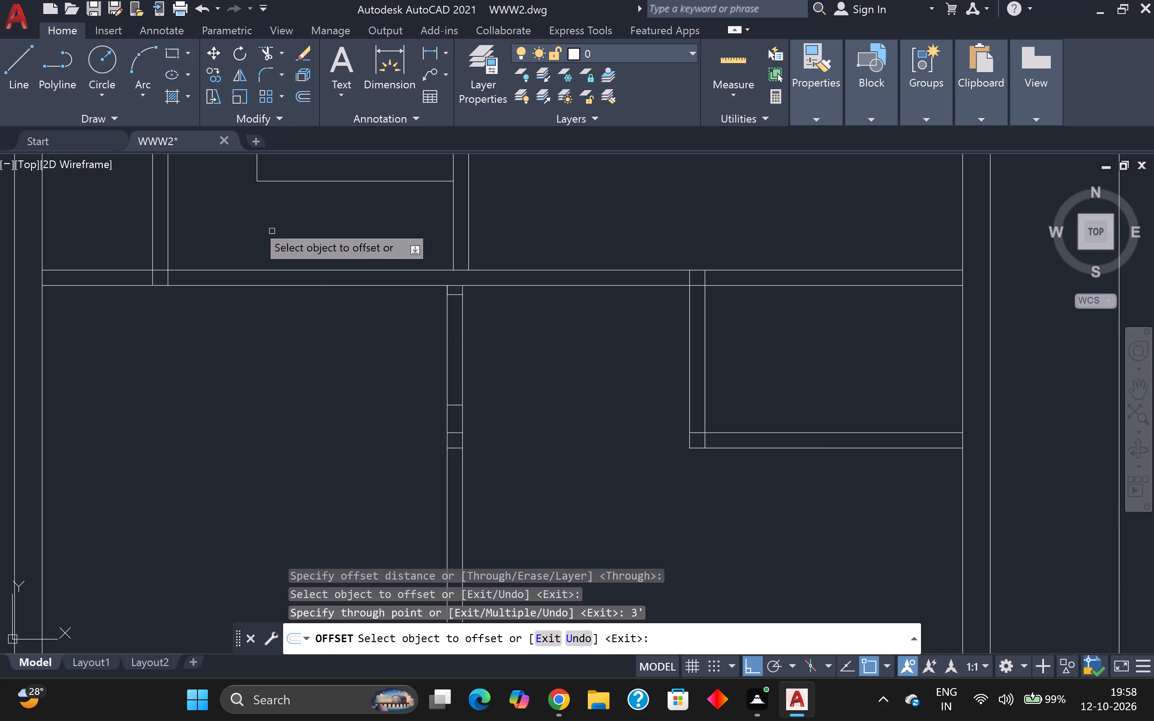
Trim both lines of the middle vertical partition between the 3" cross line and its 3' offset to open a doorway.
left_click(267, 51)
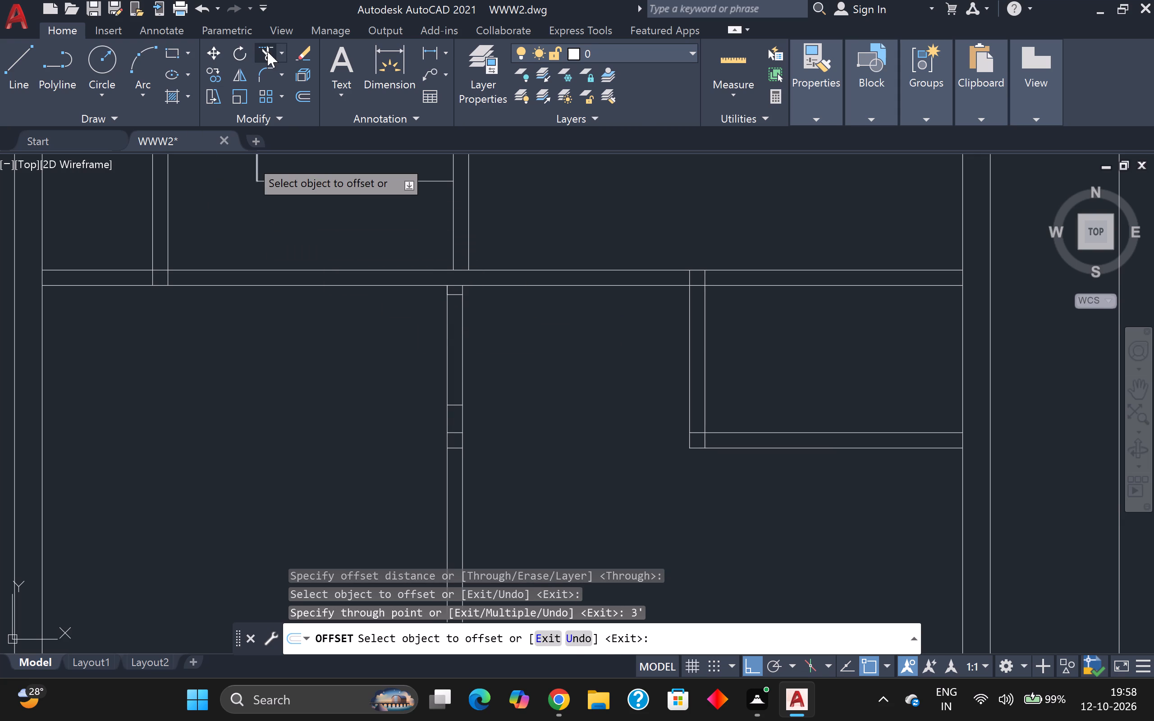
left_click(410, 423)
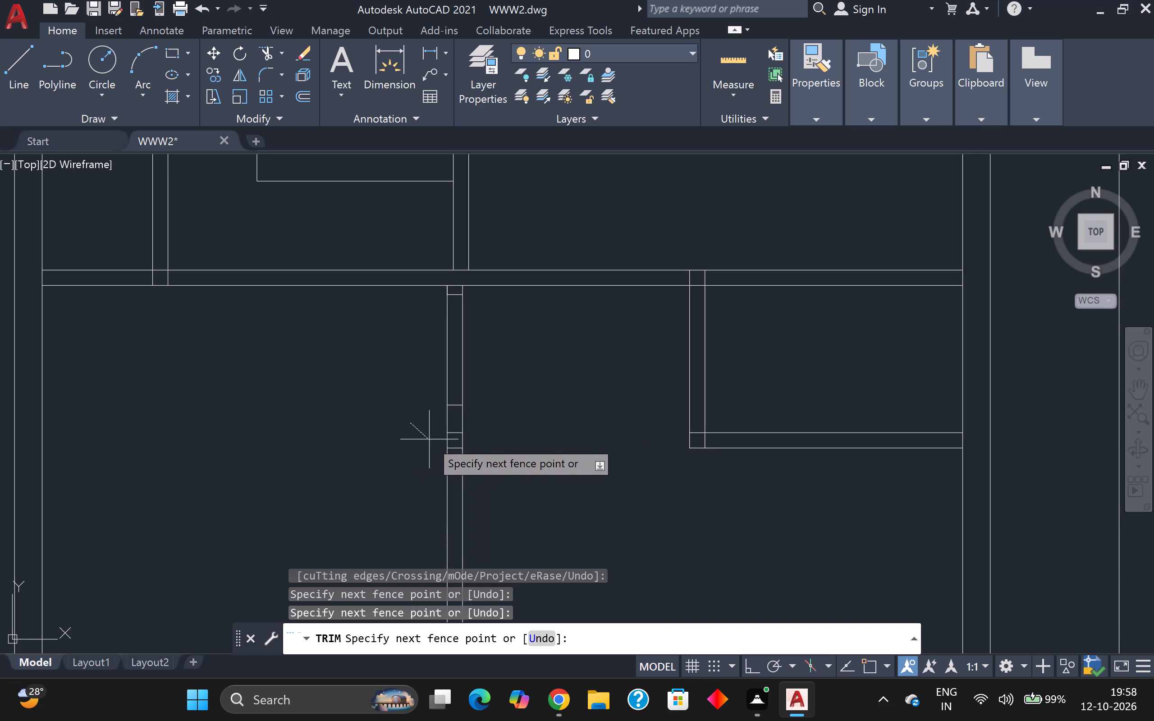
left_click(409, 443)
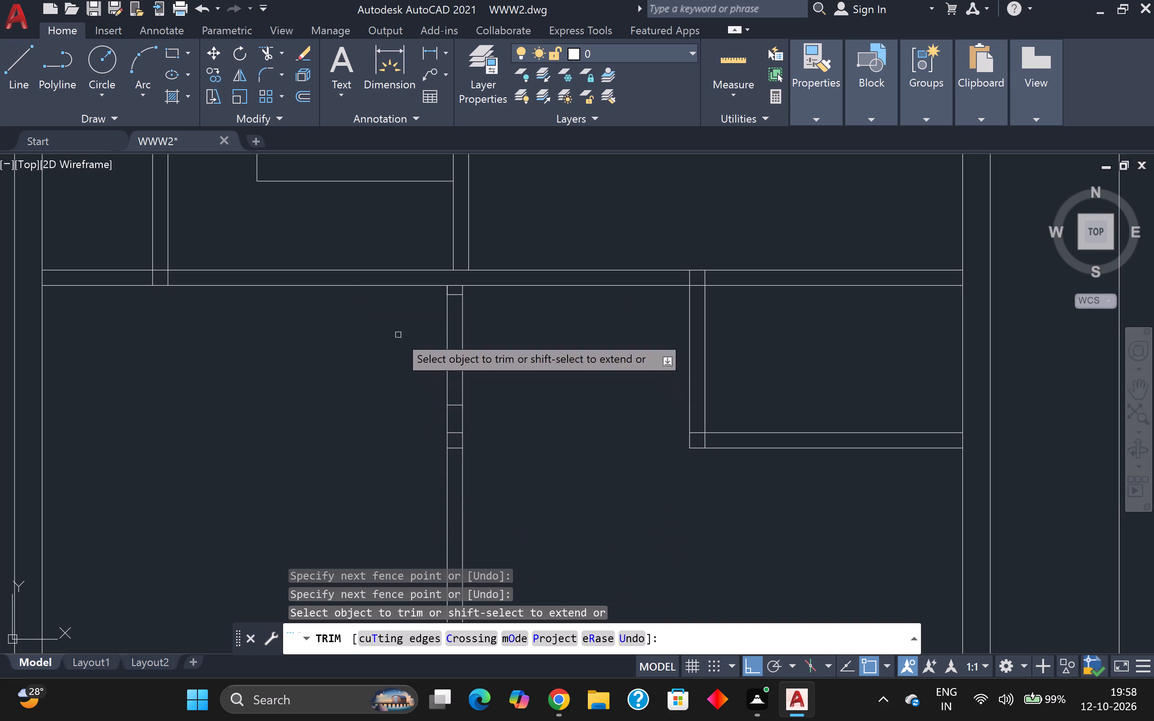
left_click(266, 49)
left_click(398, 329)
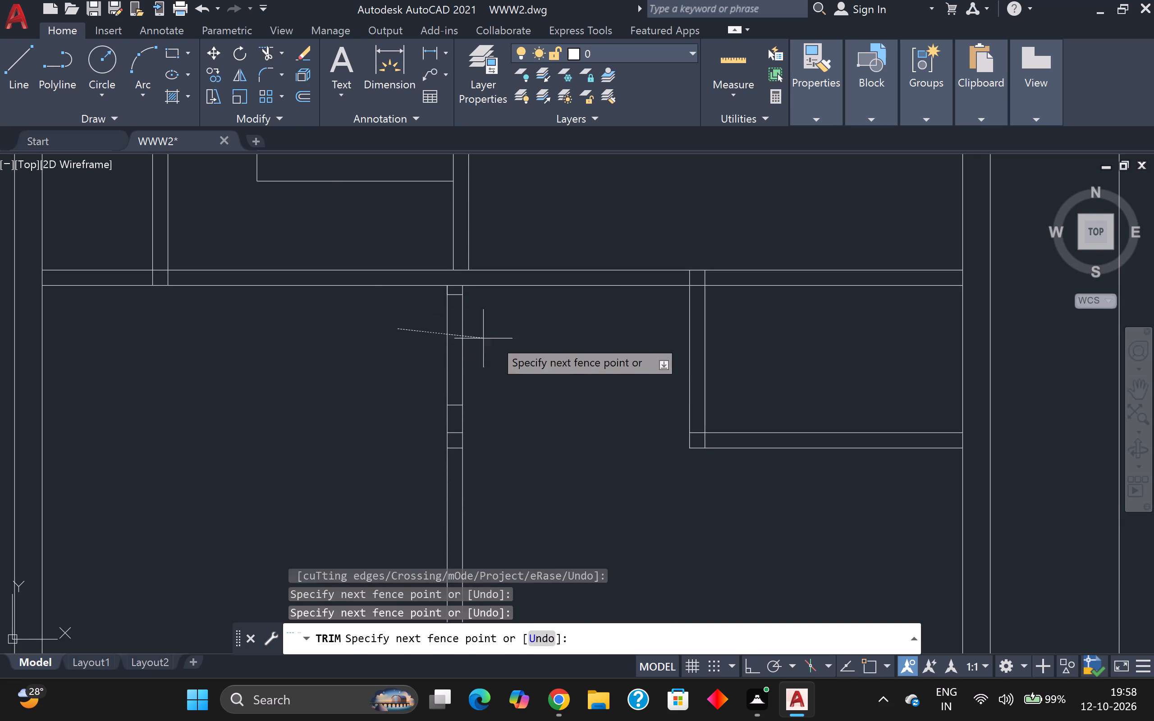
left_click(508, 339)
Trim the two older short cross lines inside the middle partition just below the doorway opening.
scroll(468, 411, "up", 2)
left_click(438, 454)
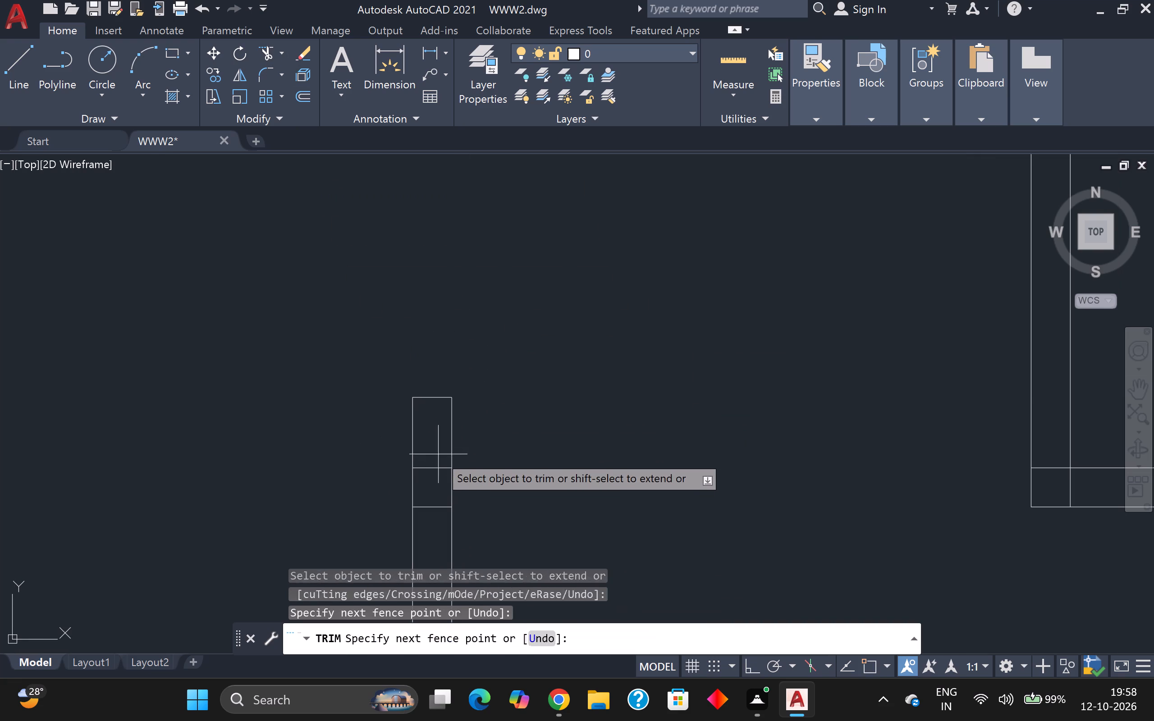
left_click(436, 527)
Trim the upper horizontal partition's lower line where it crosses the top of the 3" wall stub.
scroll(490, 326, "down", 3)
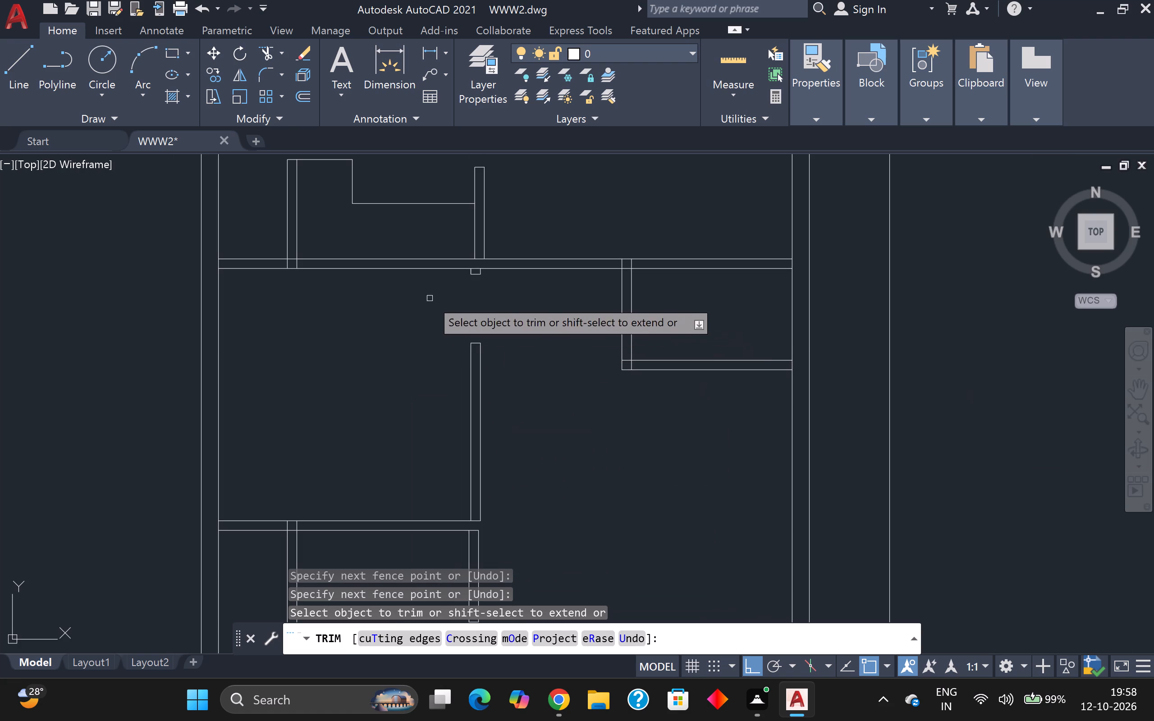
middle_click_drag(400, 310, 540, 284)
scroll(540, 284, "up", 1)
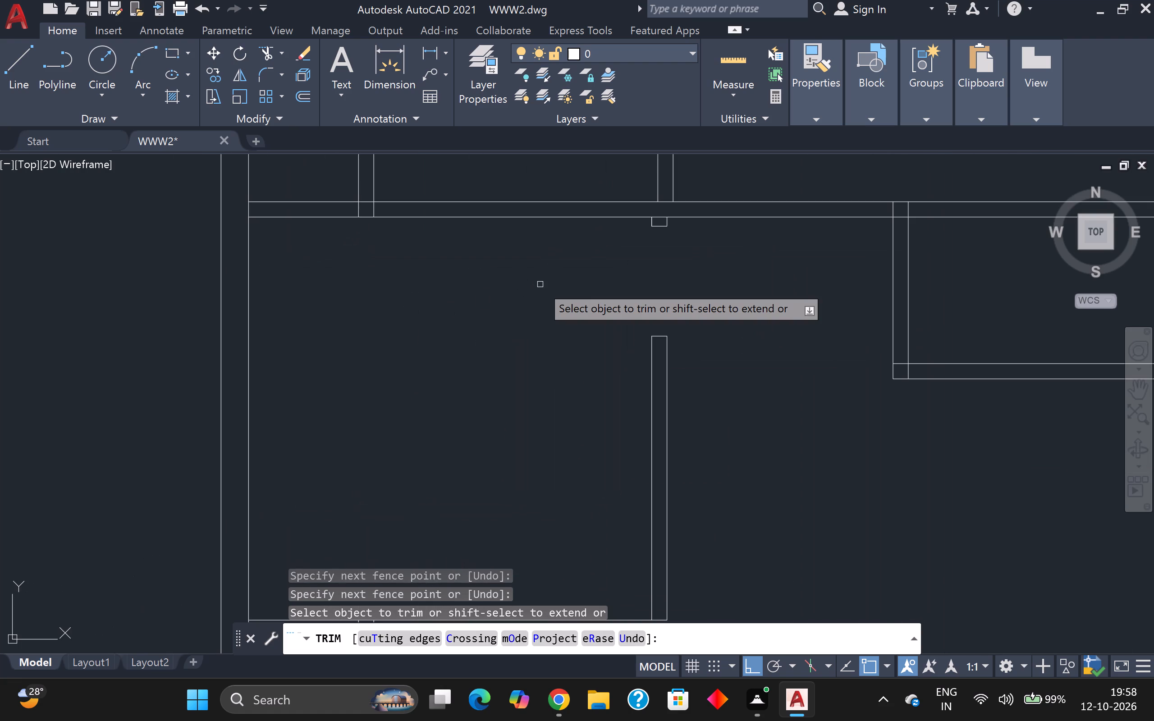
scroll(646, 219, "up", 2)
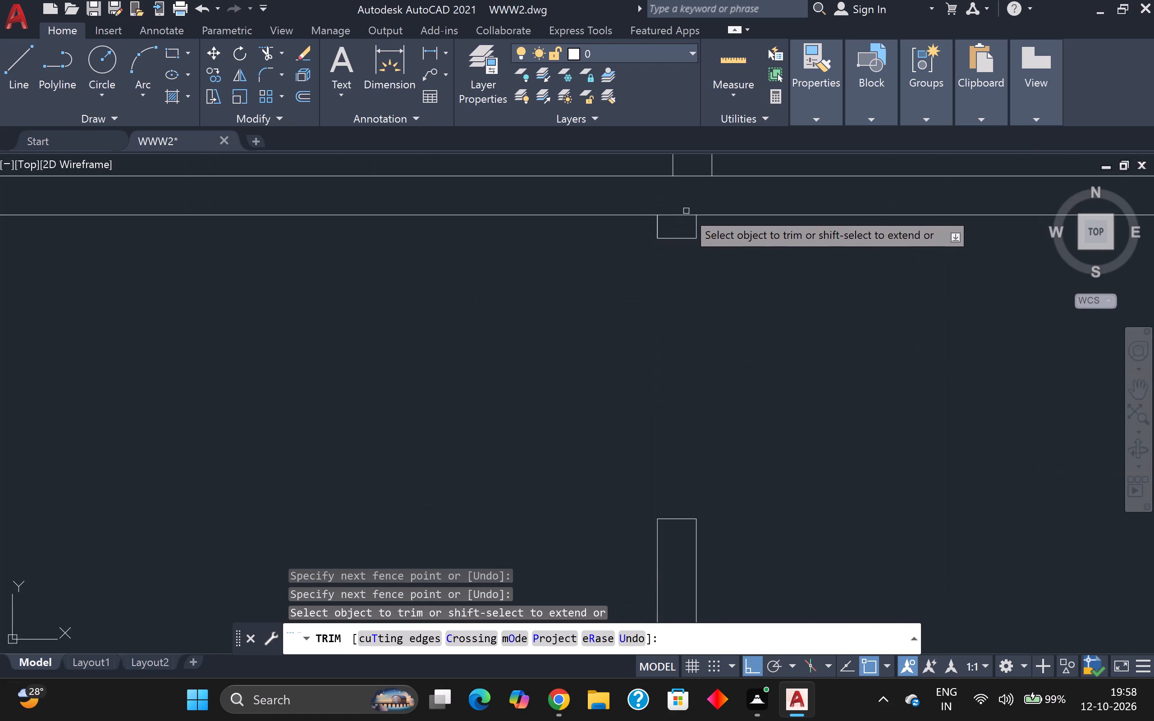
left_click(678, 214)
Examine the lower vertical partition and its short cross lines beside the left small rooms.
scroll(571, 310, "down", 2)
middle_click_drag(427, 352, 428, 352)
scroll(427, 352, "down", 1)
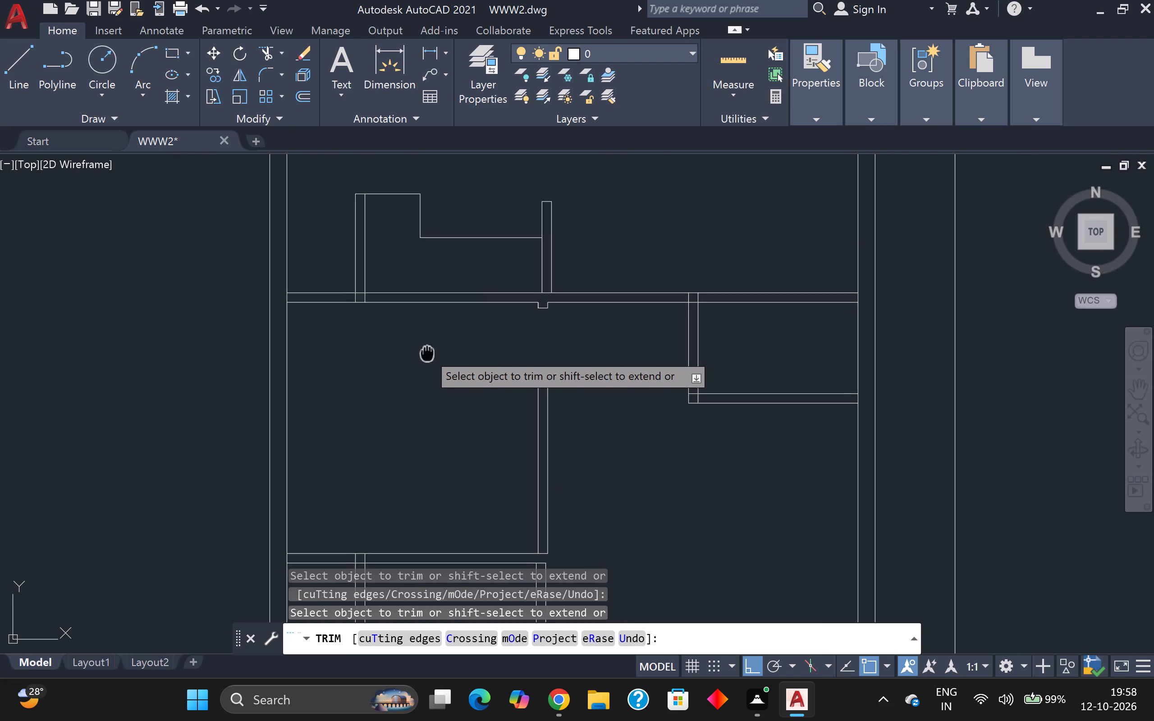
middle_click_drag(428, 352, 459, 301)
scroll(458, 297, "down", 1)
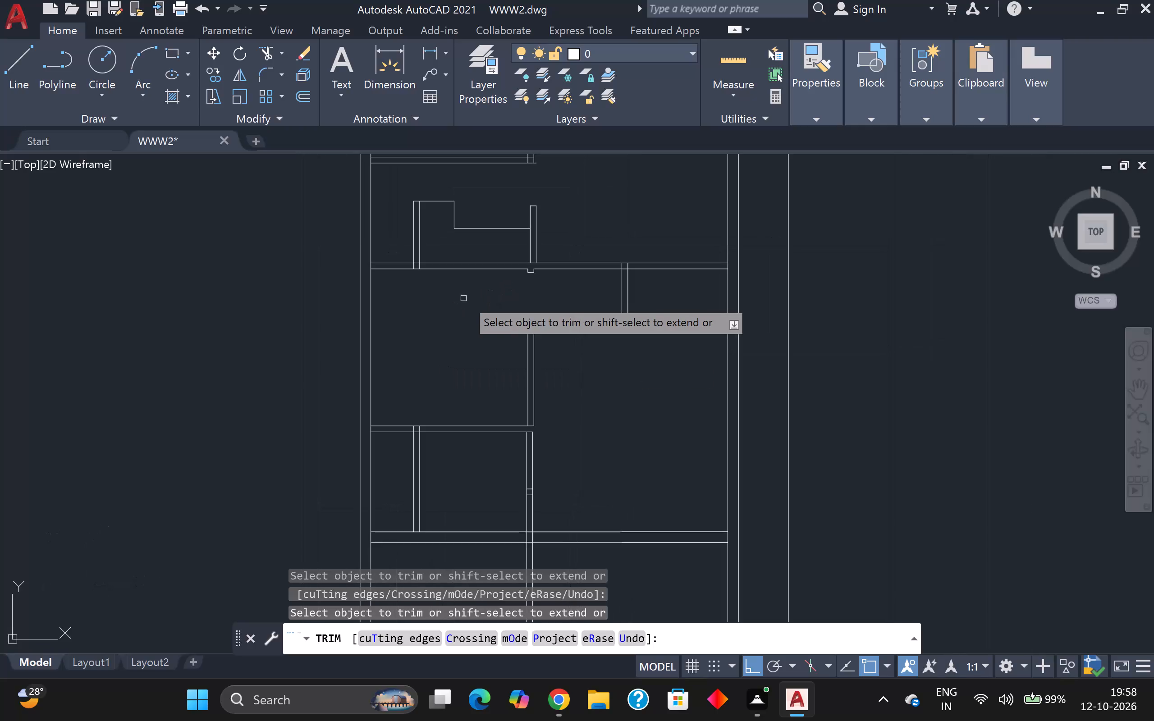
scroll(498, 307, "down", 1)
middle_click_drag(490, 332, 487, 331)
scroll(490, 332, "up", 1)
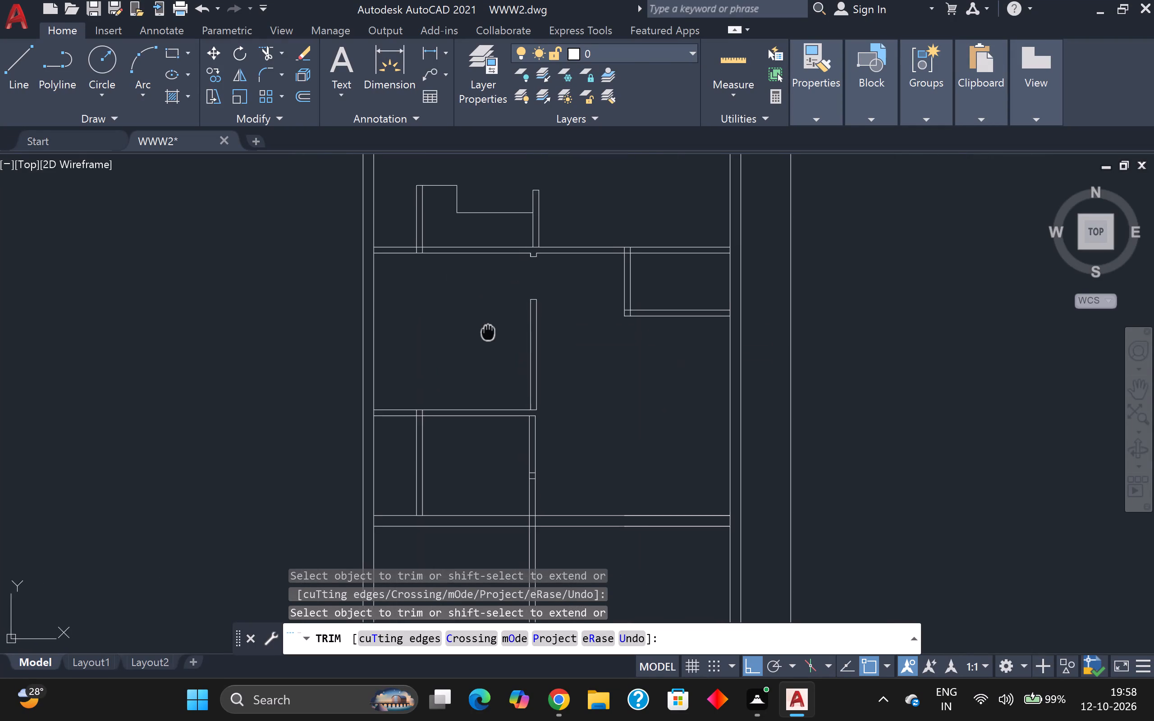
middle_click_drag(487, 331, 472, 251)
scroll(511, 334, "up", 2)
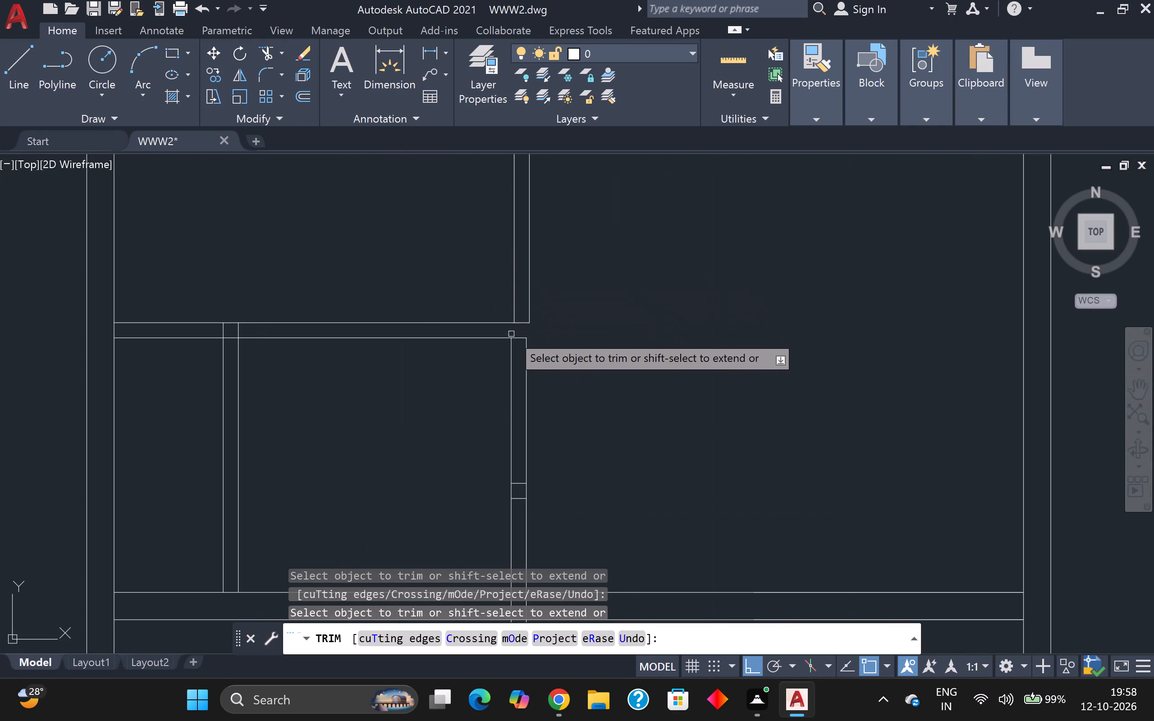
scroll(541, 417, "up", 1)
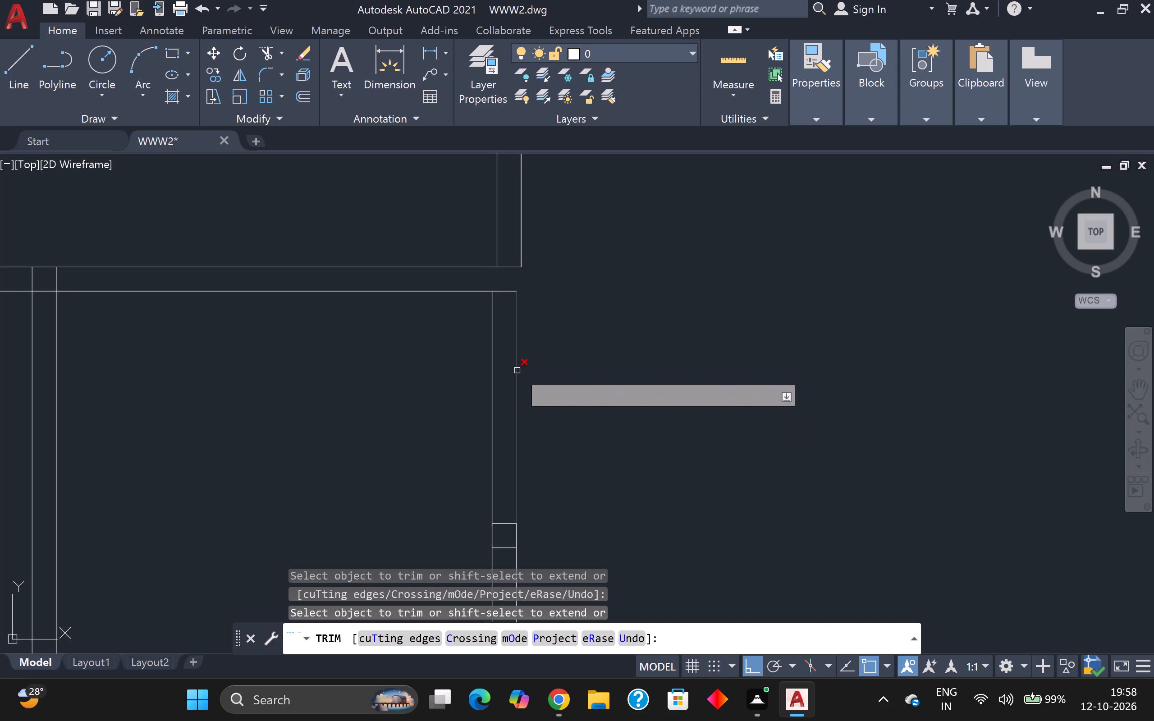
scroll(523, 385, "down", 3)
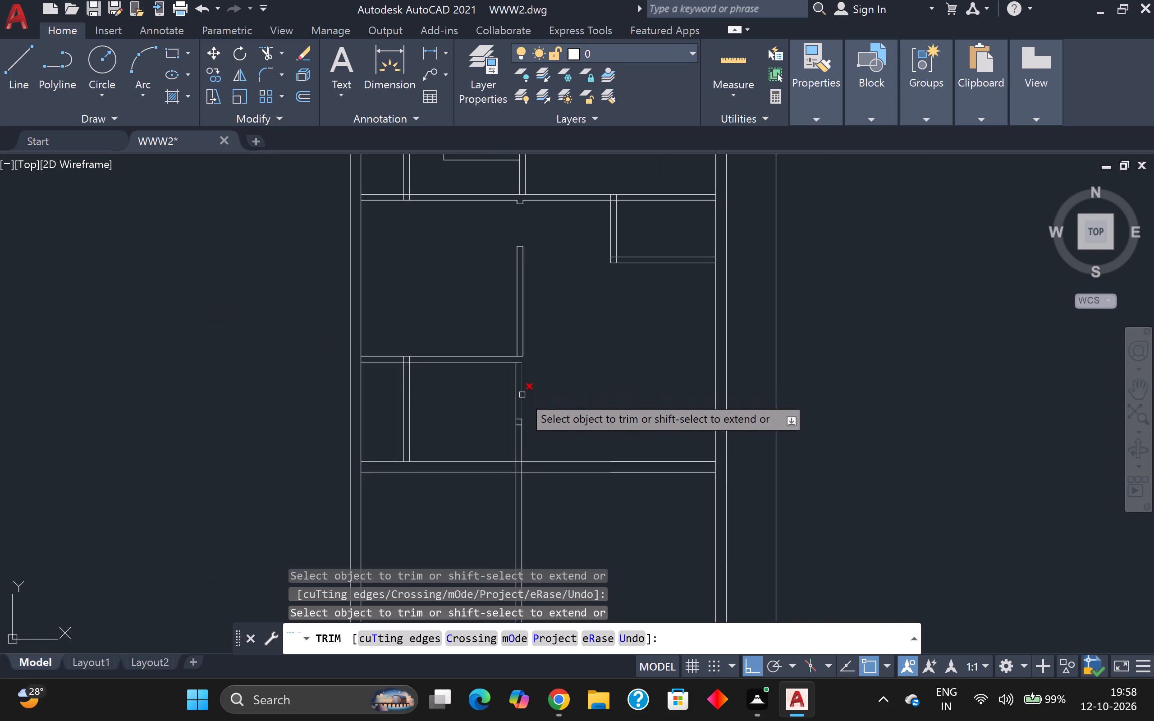
Trim both lines of the lower vertical partition to open the doorway, including the leftover short cross line just below the opening.
scroll(517, 401, "up", 2)
left_click(469, 388)
left_click(577, 372)
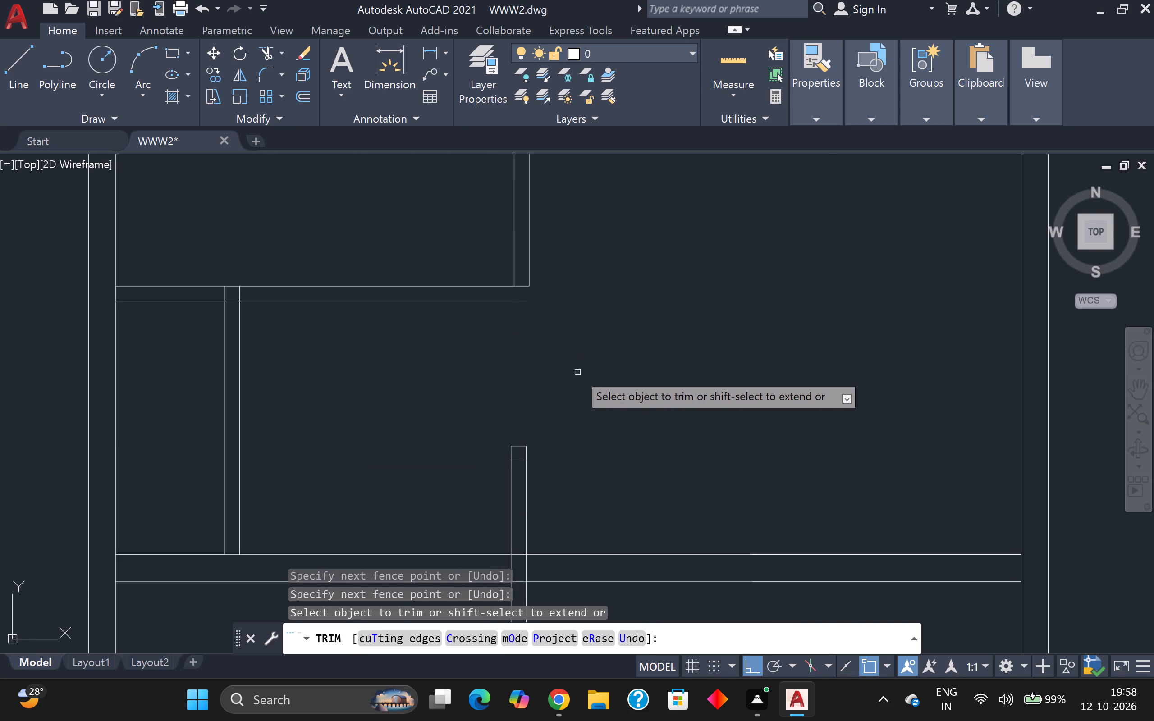
left_click(522, 463)
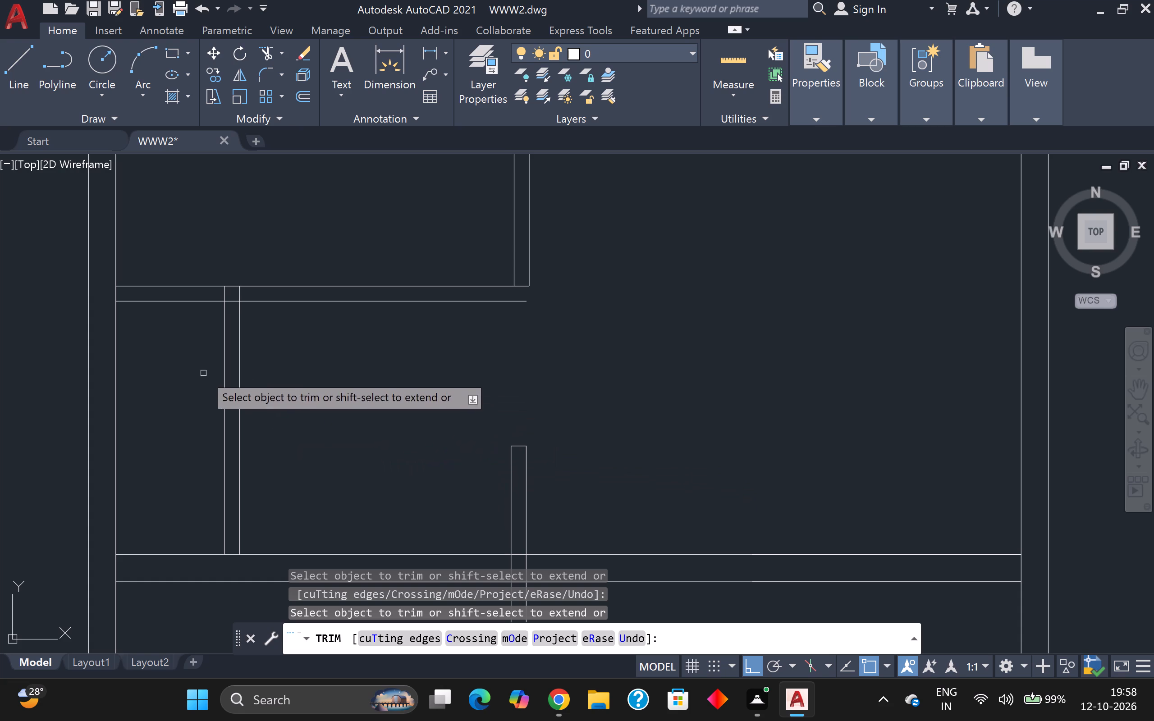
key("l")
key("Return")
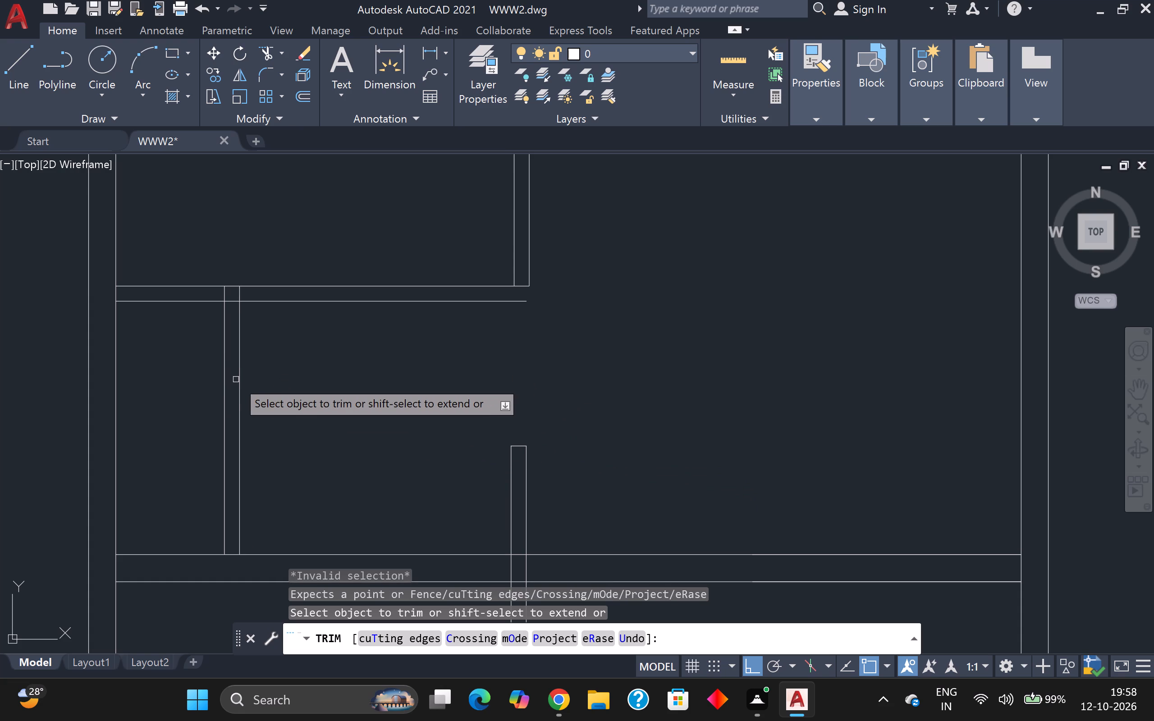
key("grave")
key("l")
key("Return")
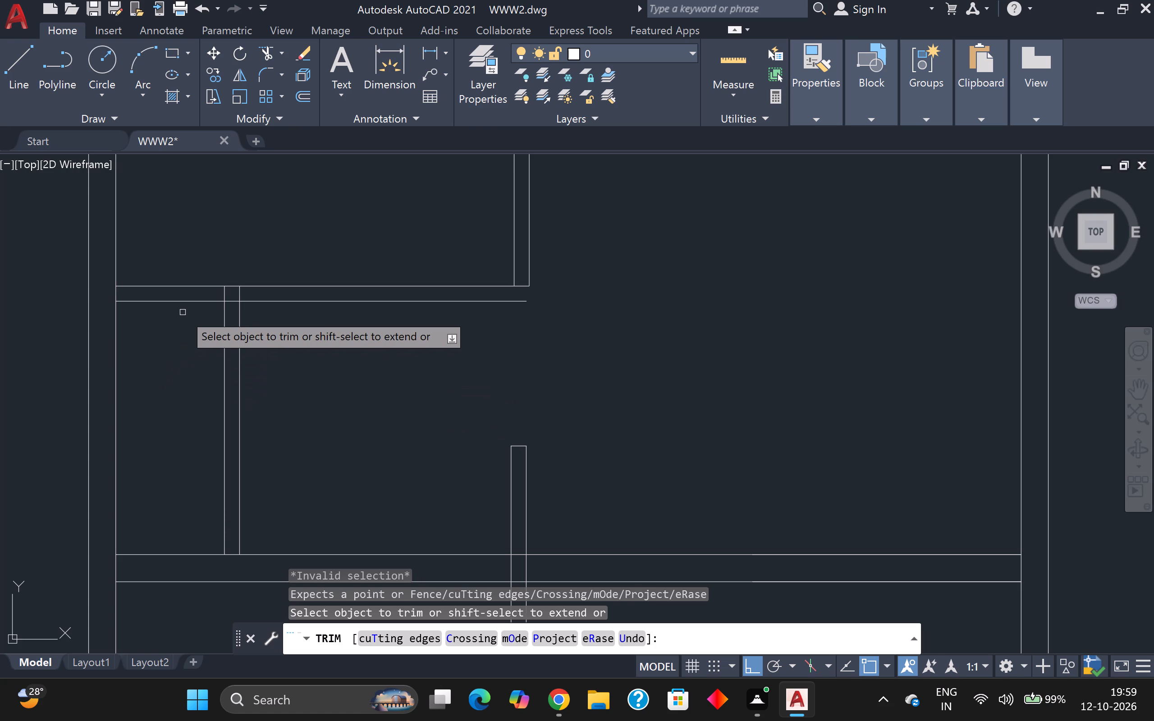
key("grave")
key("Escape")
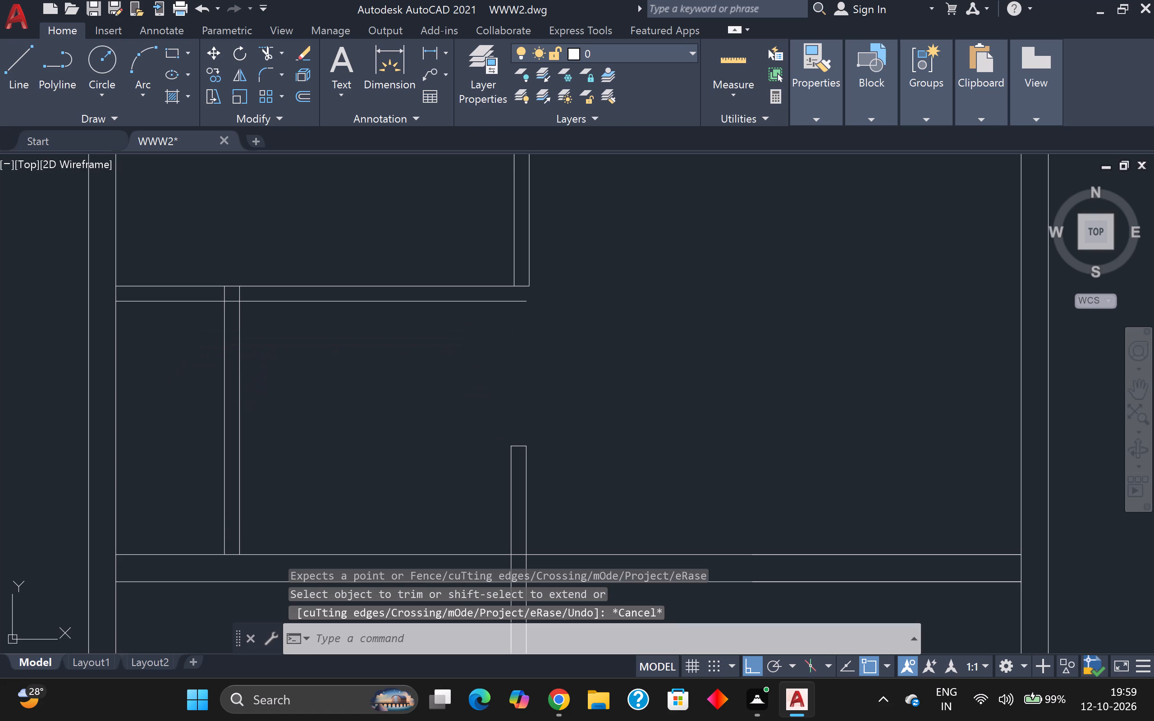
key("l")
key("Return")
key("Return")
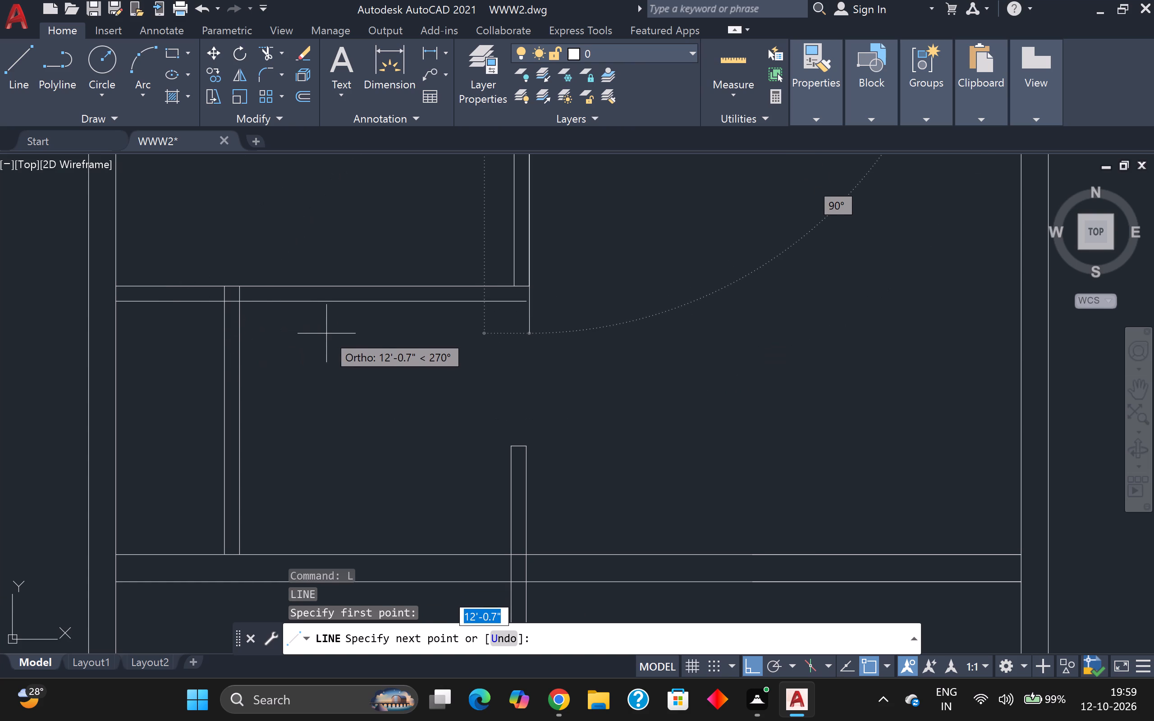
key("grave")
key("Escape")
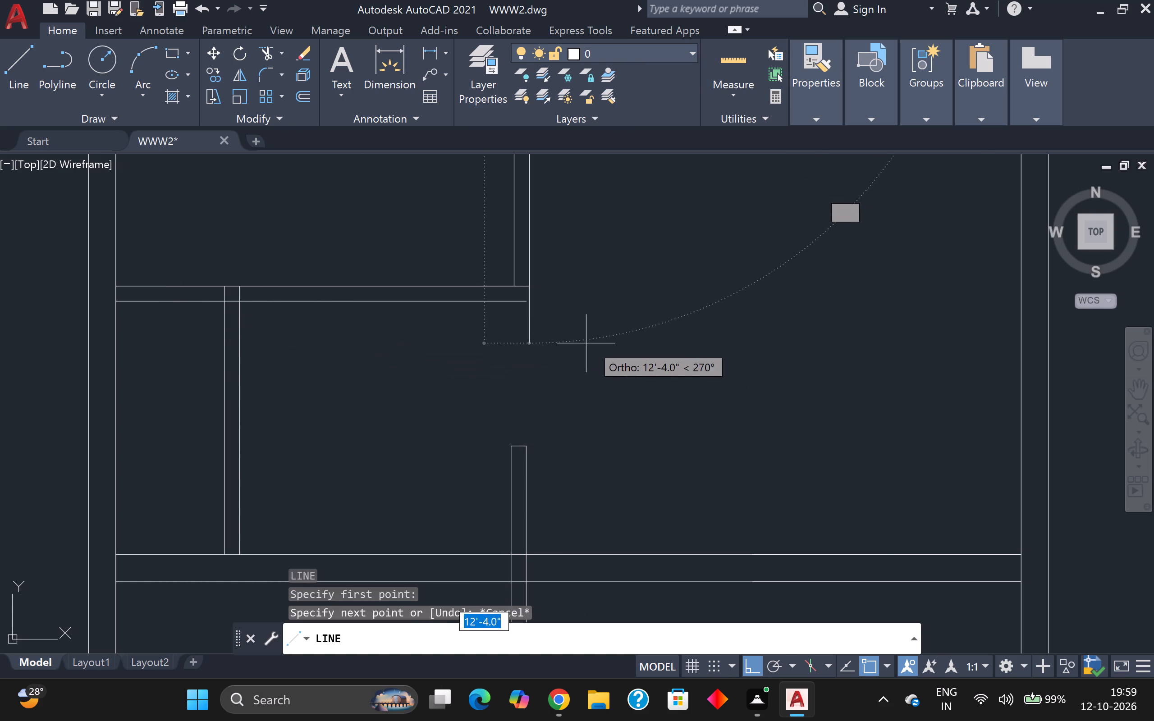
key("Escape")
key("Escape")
Draw a 5" vertical line down from the horizontal partition's upper corner to close its end at the doorway.
scroll(554, 352, "down", 1)
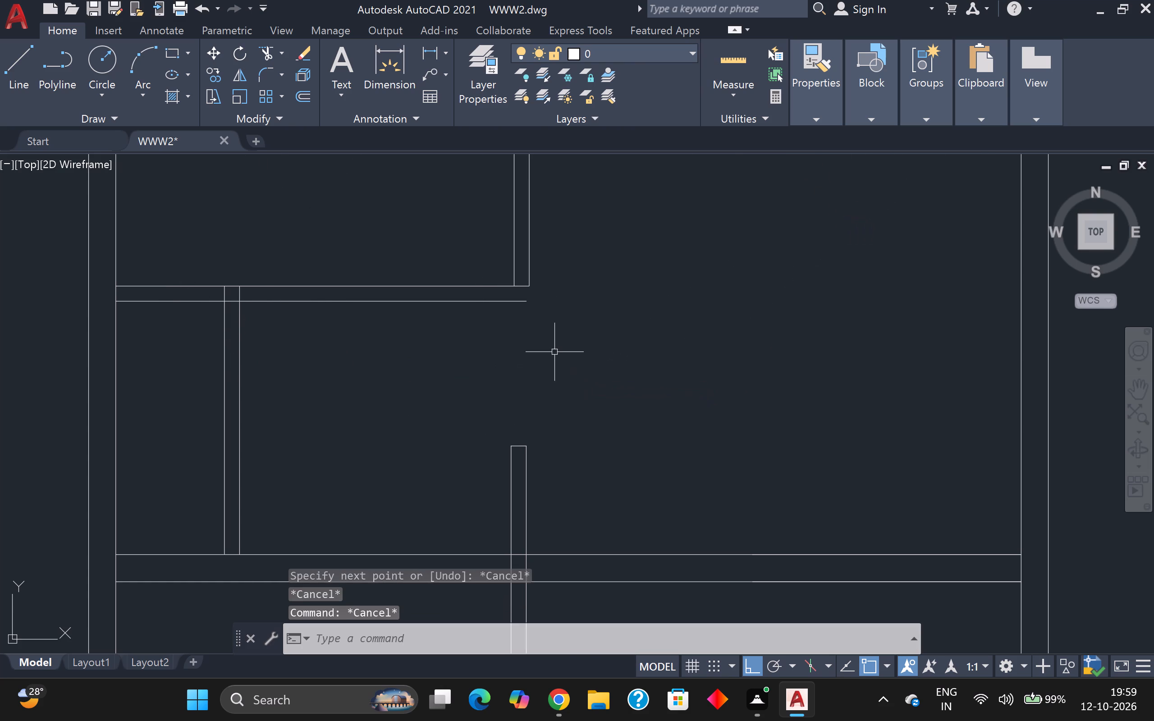
scroll(551, 347, "down", 1)
scroll(551, 347, "up", 1)
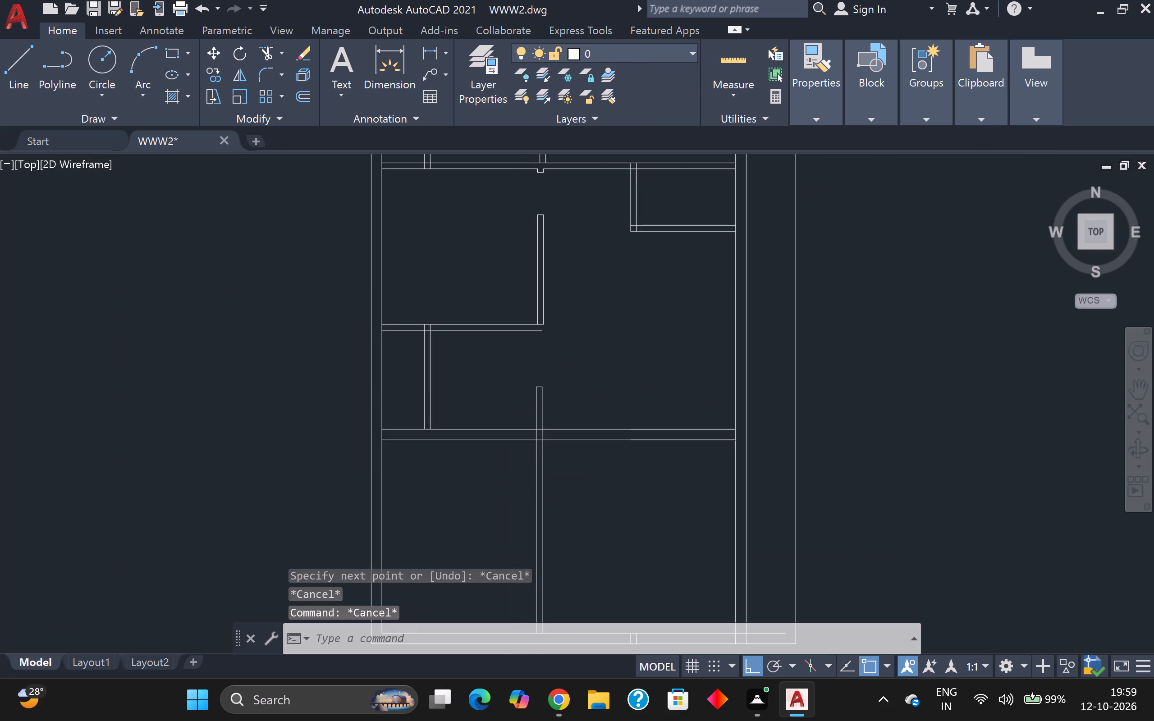
key("l")
key("Return")
scroll(411, 356, "up", 2)
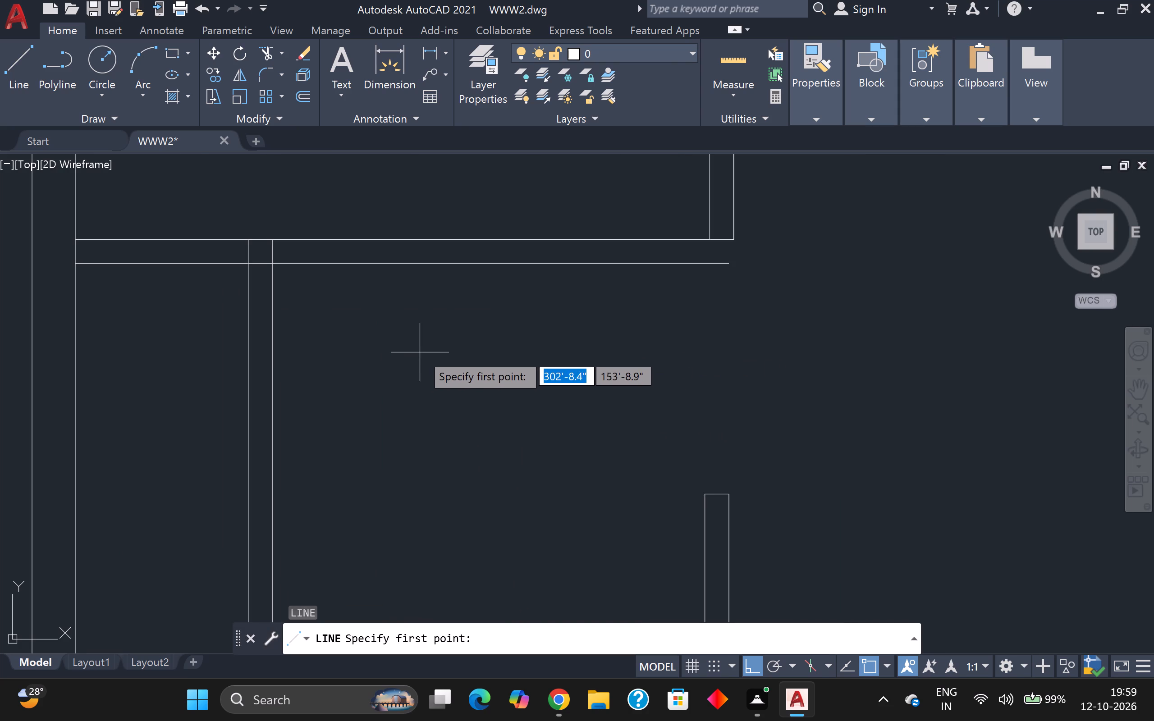
left_click(735, 243)
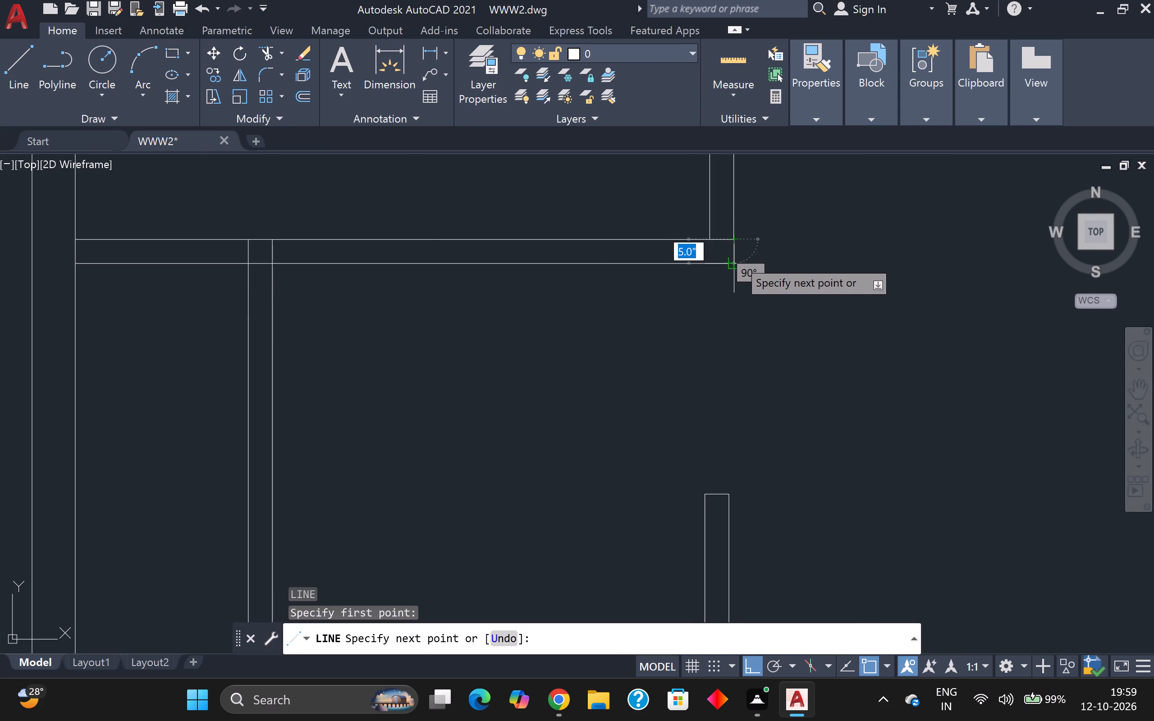
left_click(737, 259)
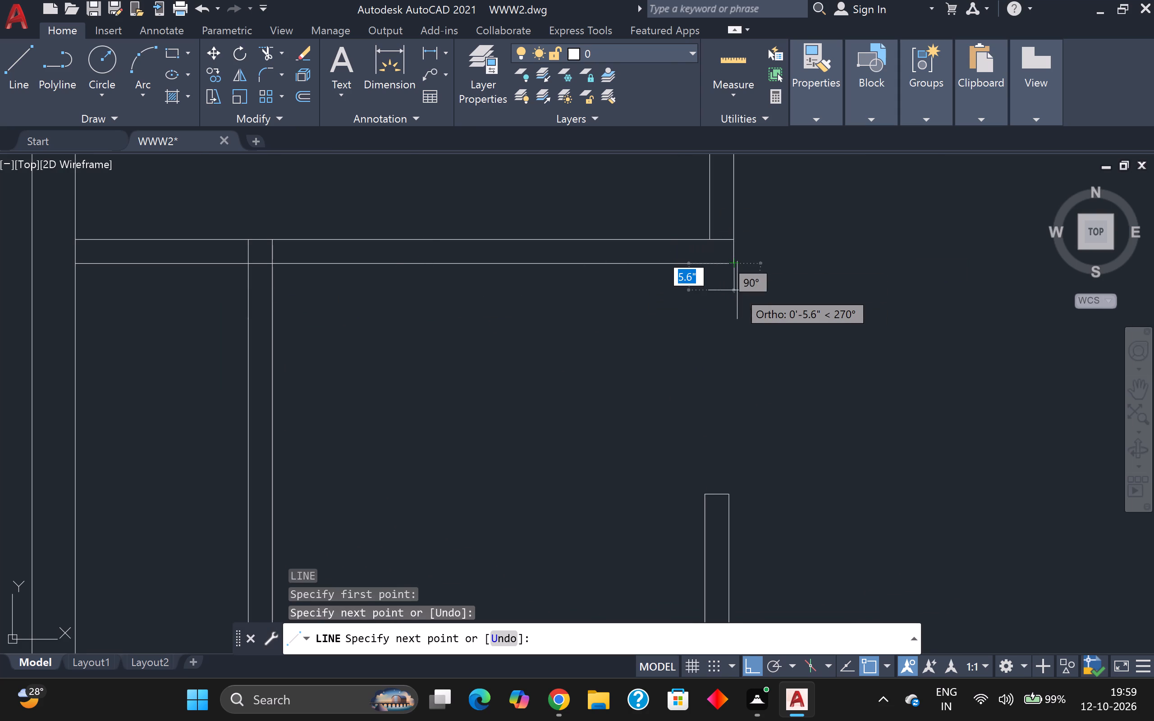
key("Escape")
Extend the horizontal partition's lower line to meet the new 5" end line.
scroll(719, 273, "up", 1)
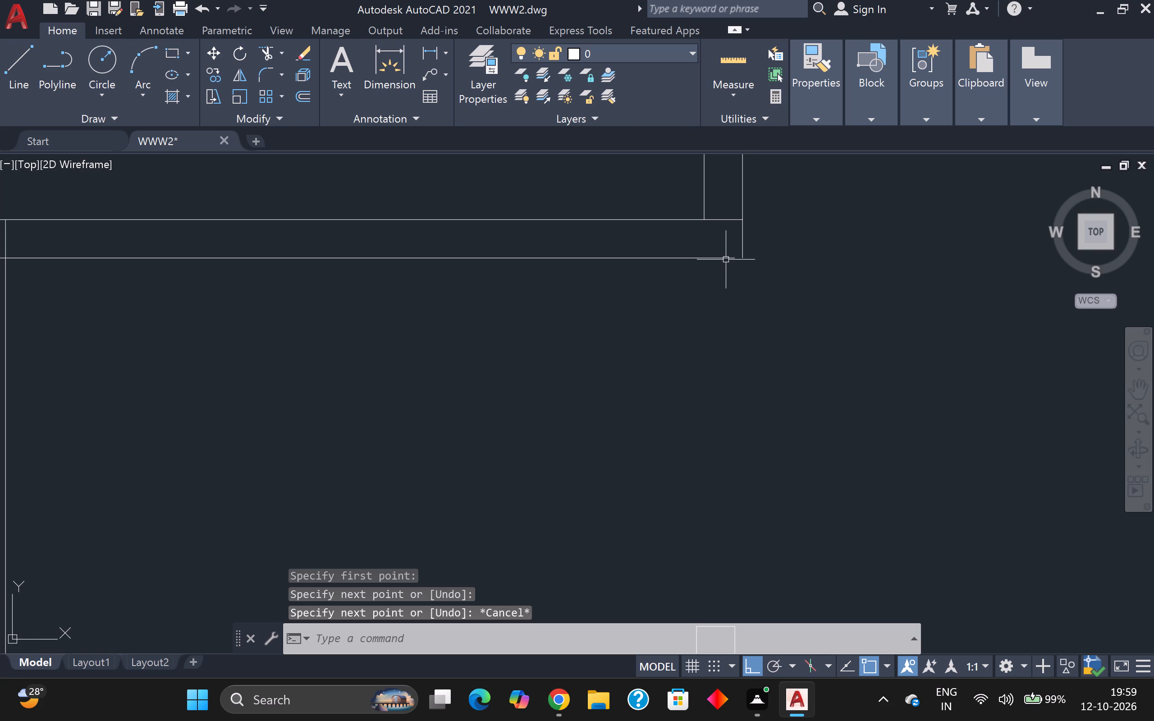
key("e")
key("x")
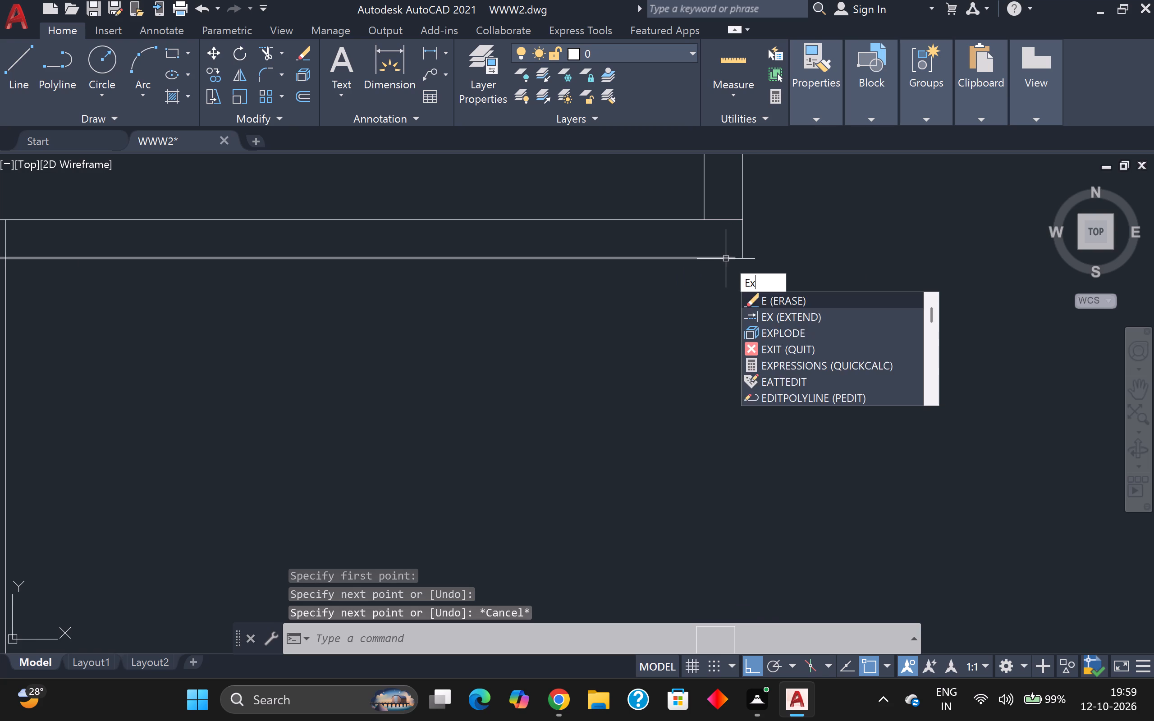
key("Return")
left_click(724, 260)
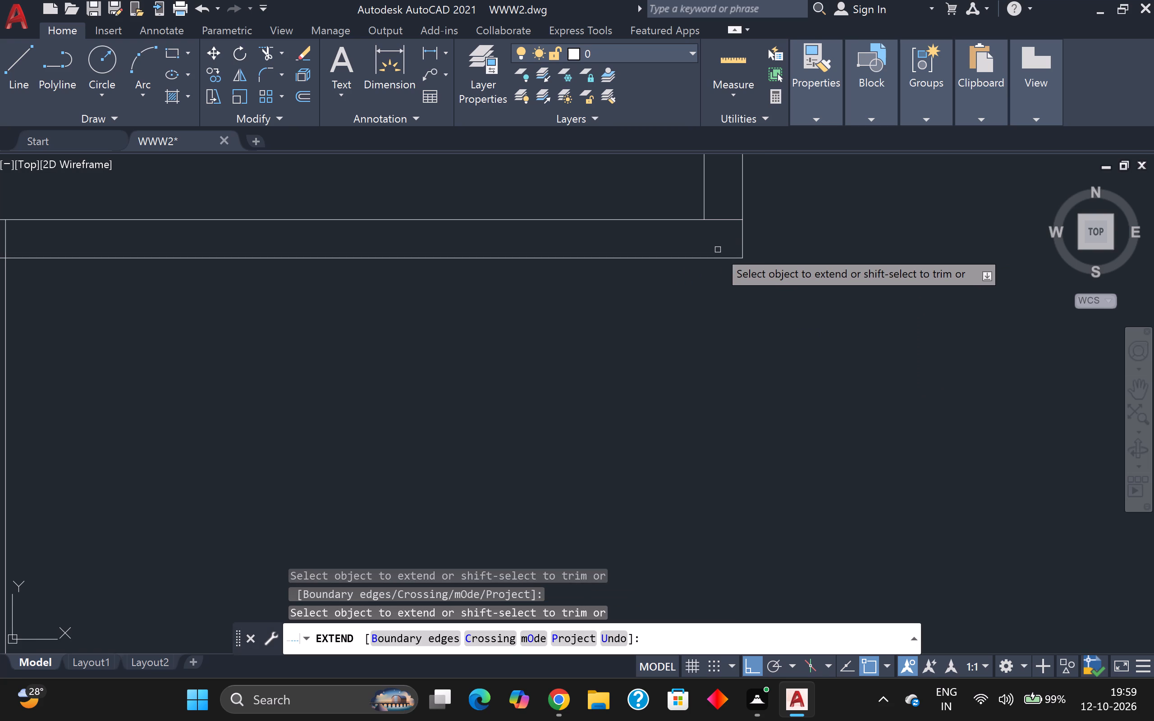
key("Escape")
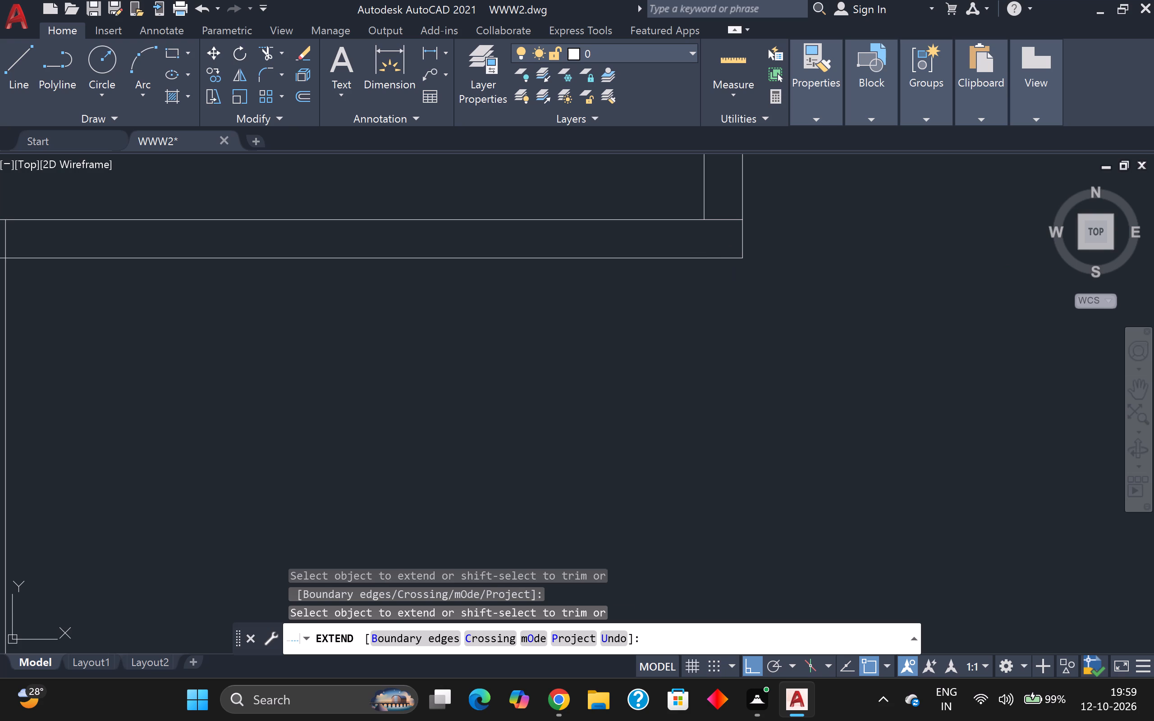
Draw a 3" line down the small room's vertical partition from the horizontal partition's lower line, continuing with a cross line over its 5" width.
scroll(701, 261, "down", 2)
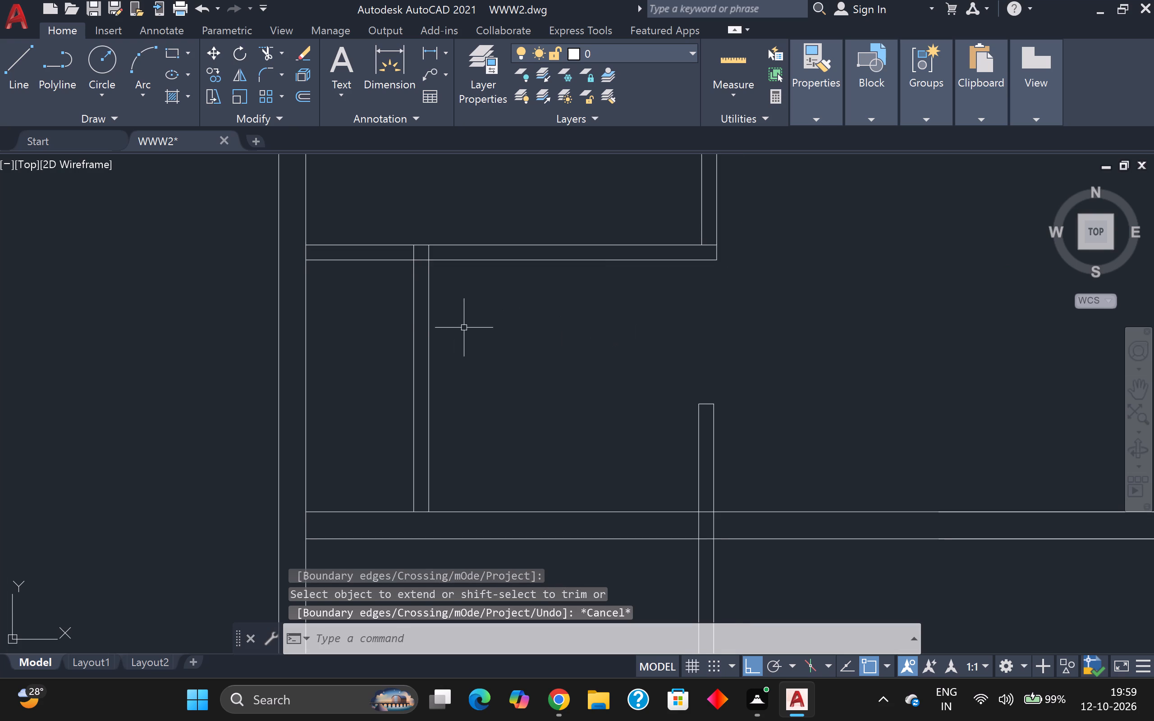
scroll(517, 328, "down", 2)
middle_click_drag(524, 337, 519, 309)
scroll(517, 307, "up", 2)
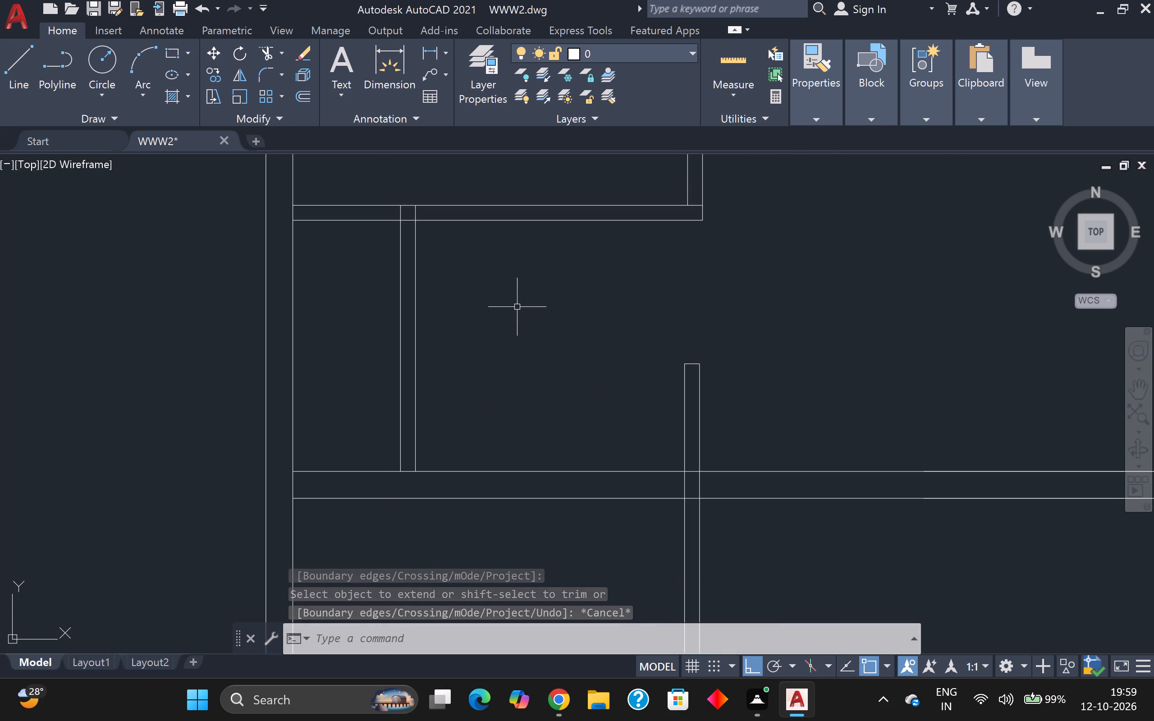
scroll(517, 310, "down", 1)
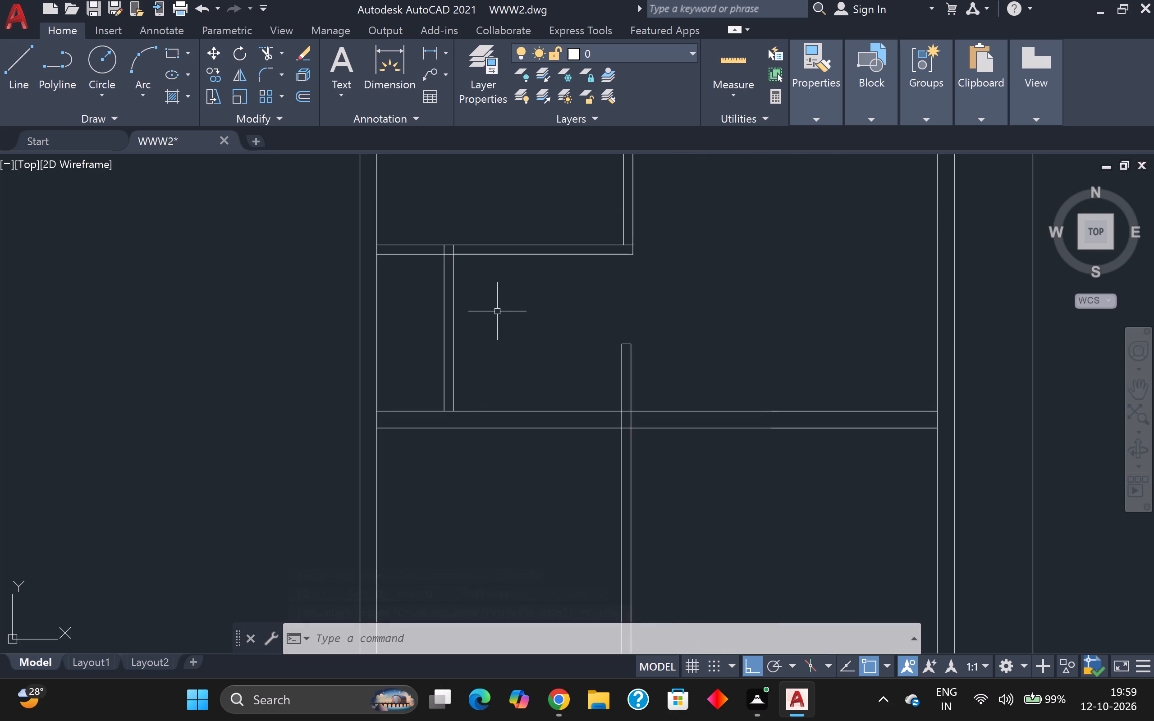
key("l")
key("Return")
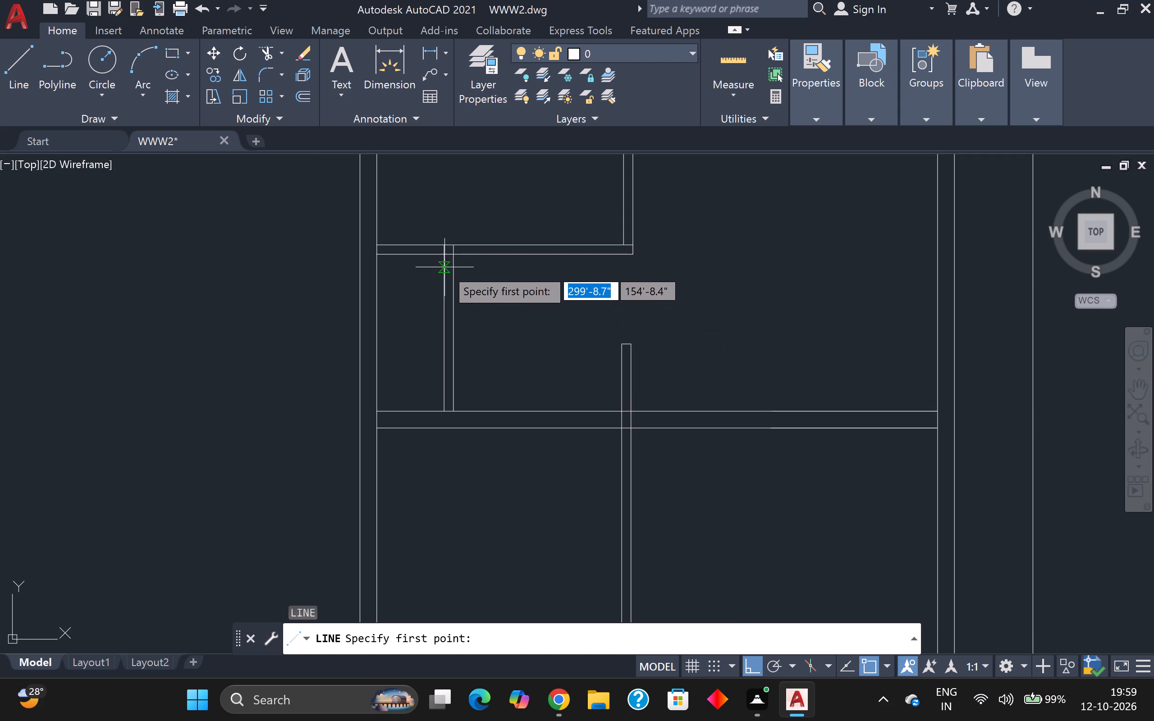
scroll(444, 267, "up", 4)
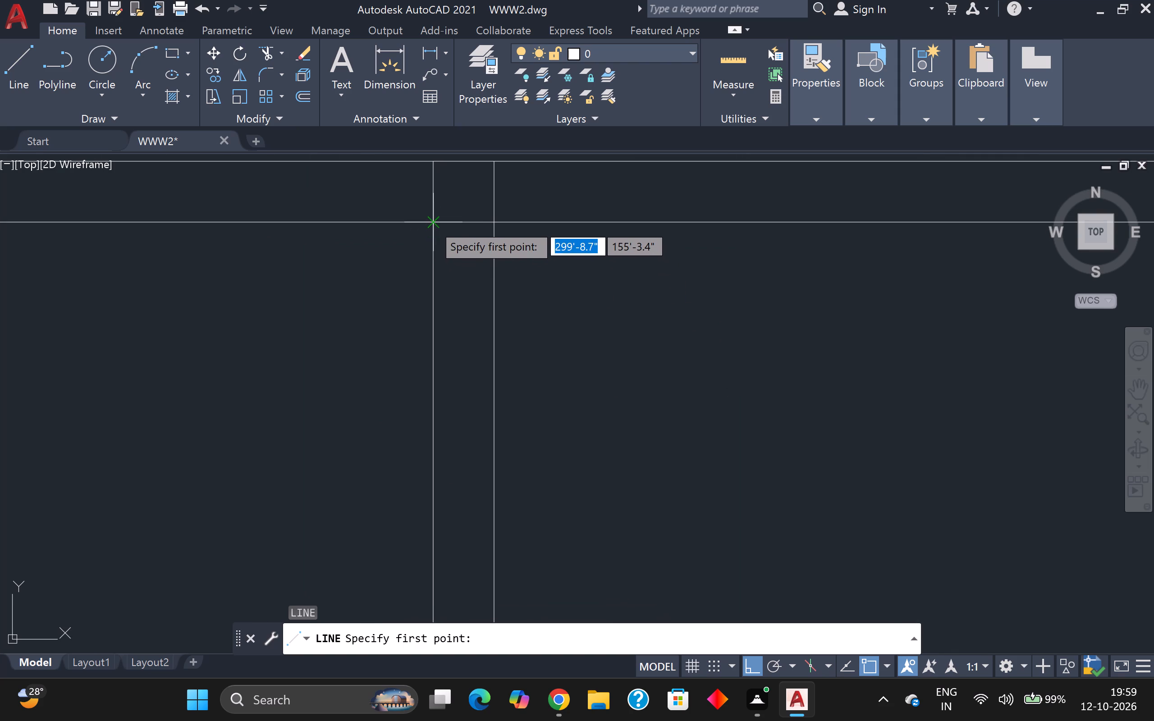
left_click(431, 223)
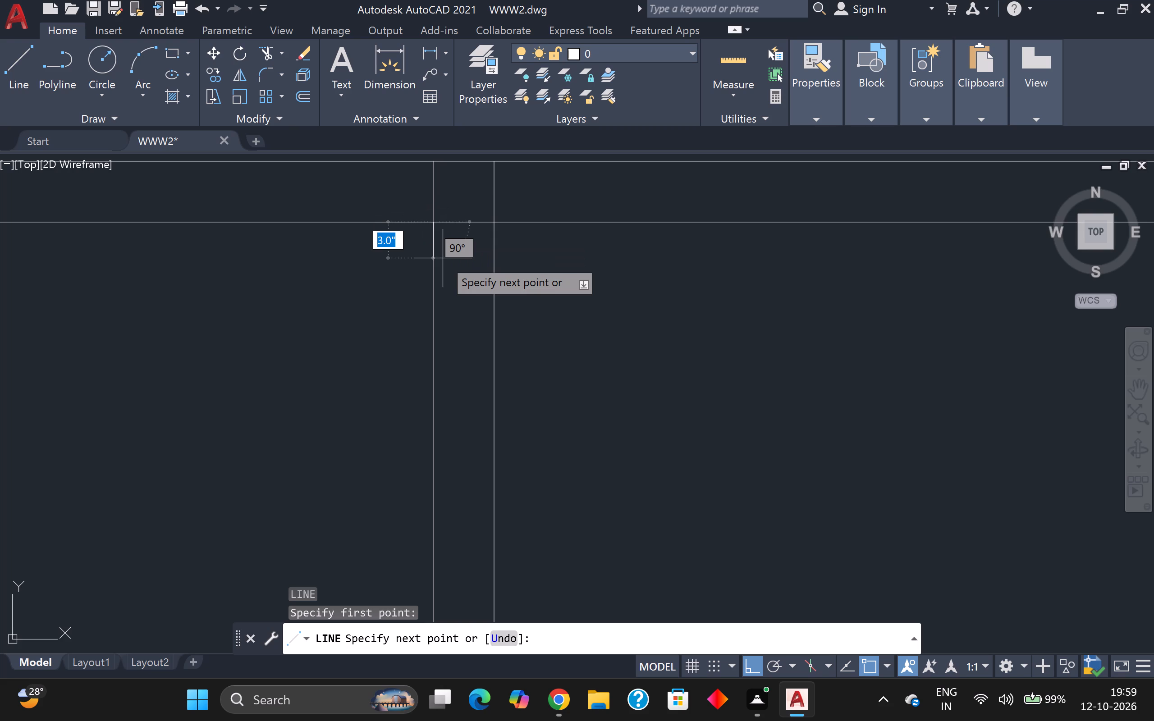
key("3")
key("Return")
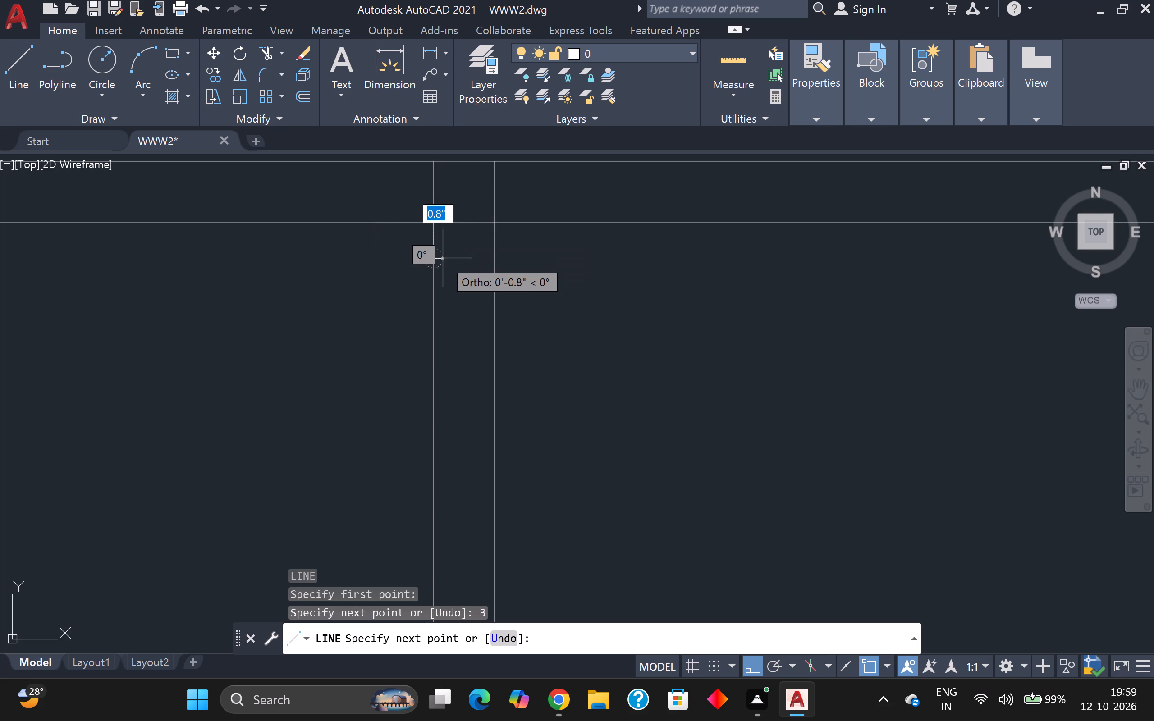
left_click(499, 254)
key("Escape")
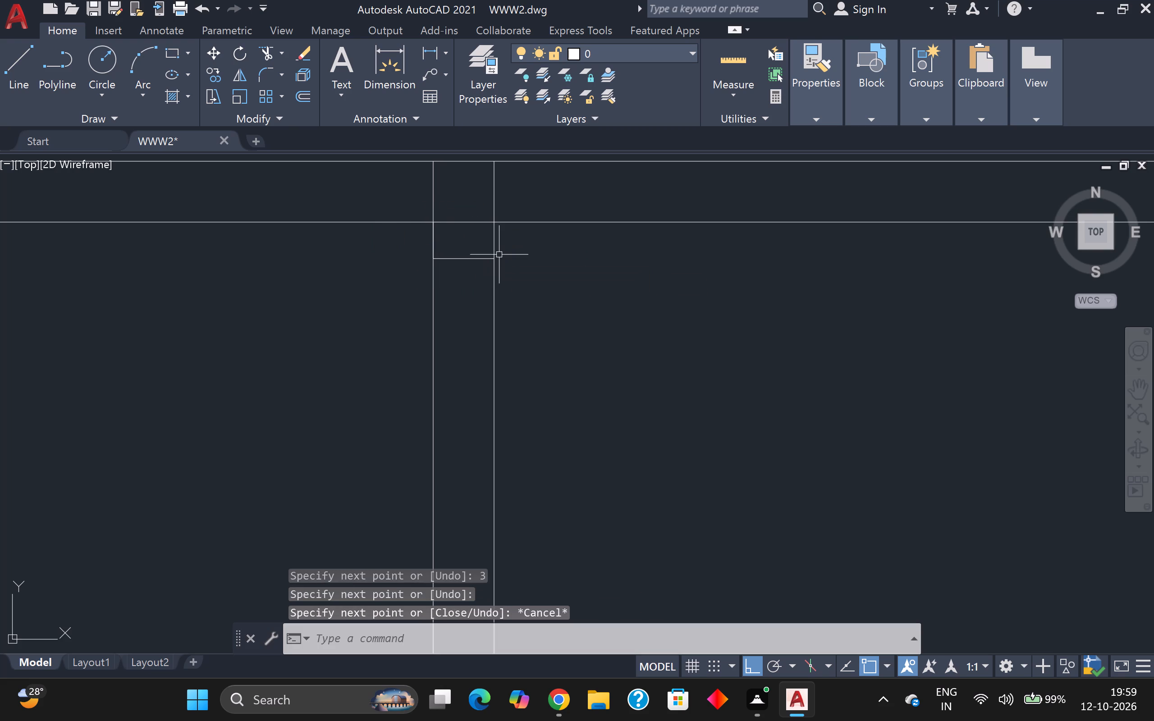
Trim the horizontal partition's lower line where it crosses the top of the small room's 3" wall stub.
scroll(508, 256, "down", 1)
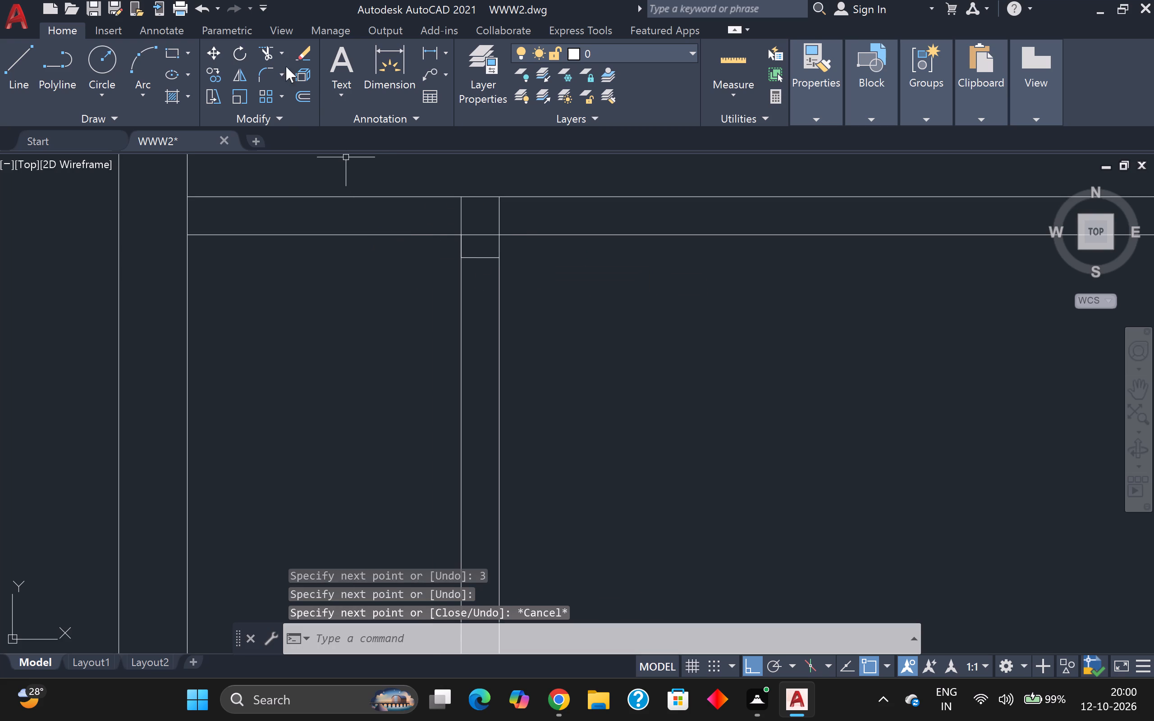
left_click(273, 57)
left_click(472, 231)
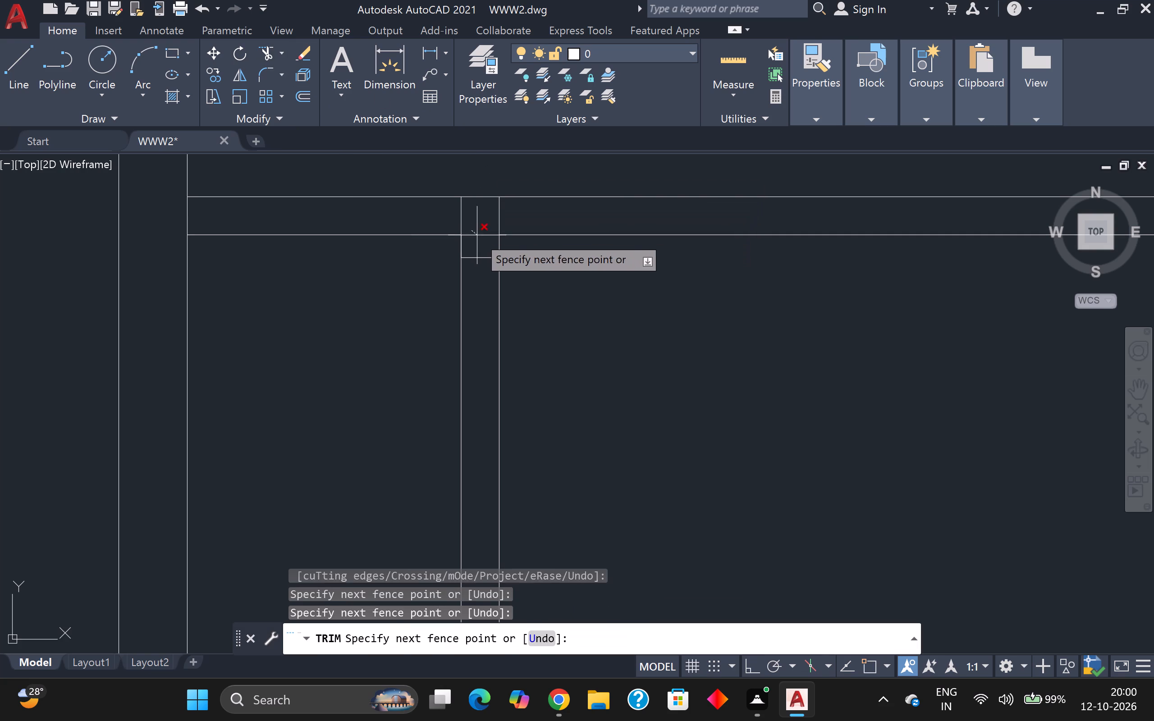
left_click(477, 235)
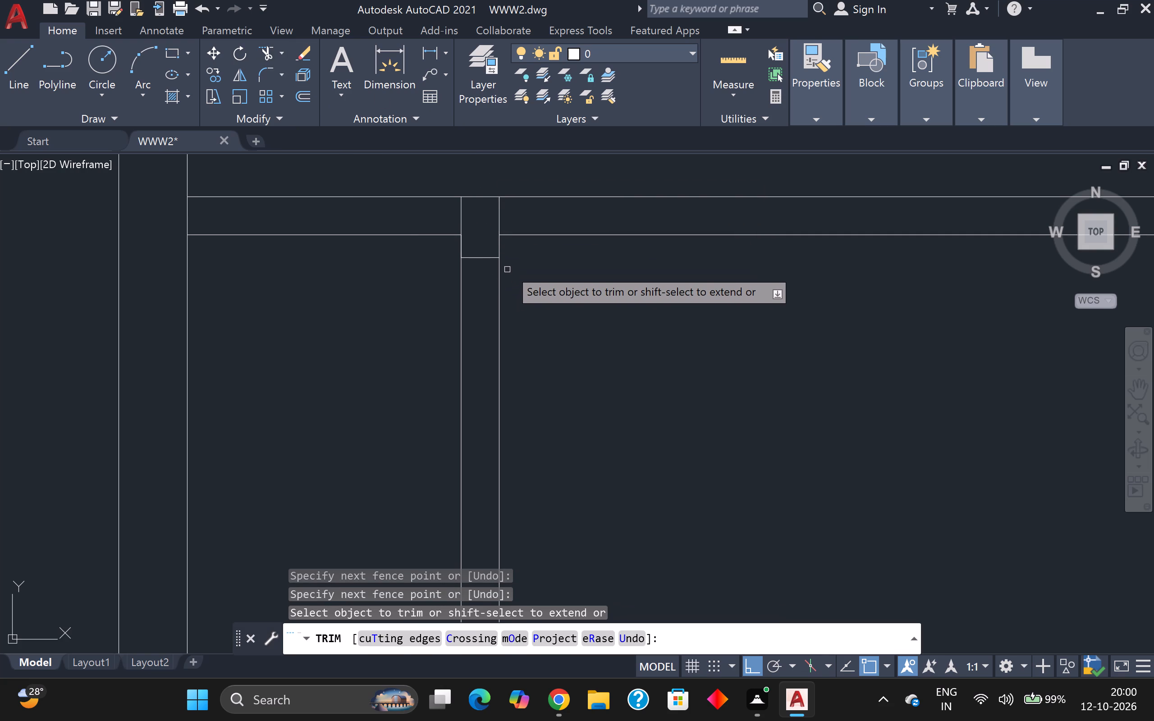
key("o")
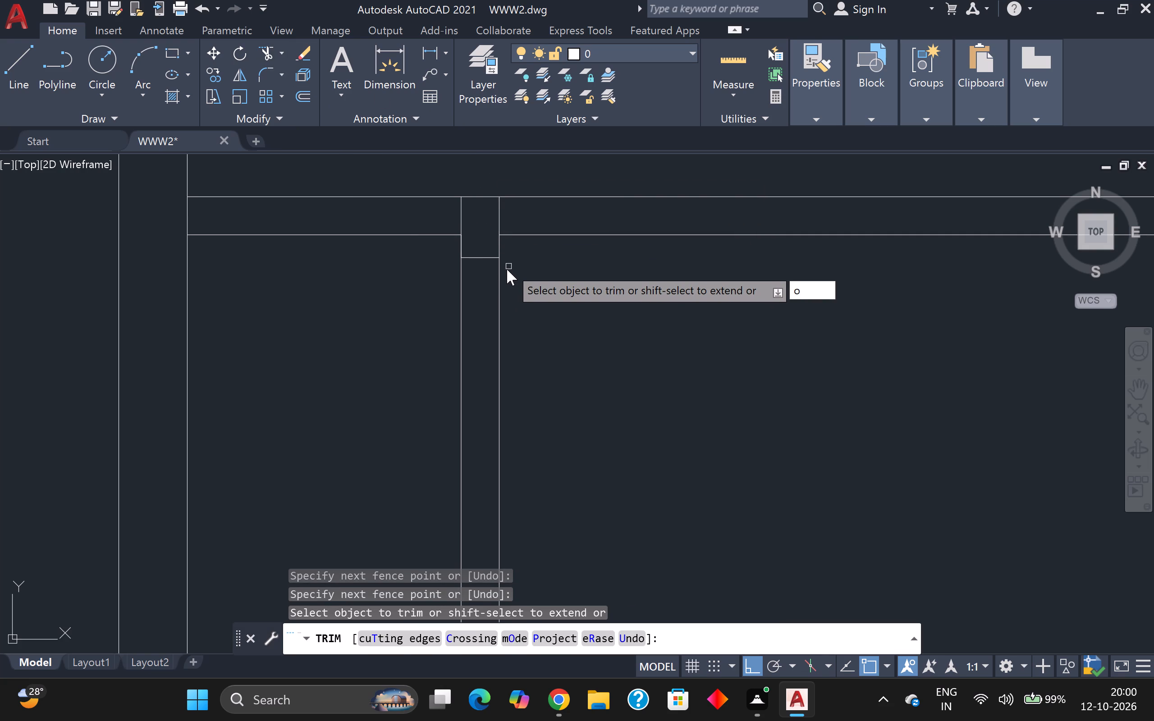
key("Escape")
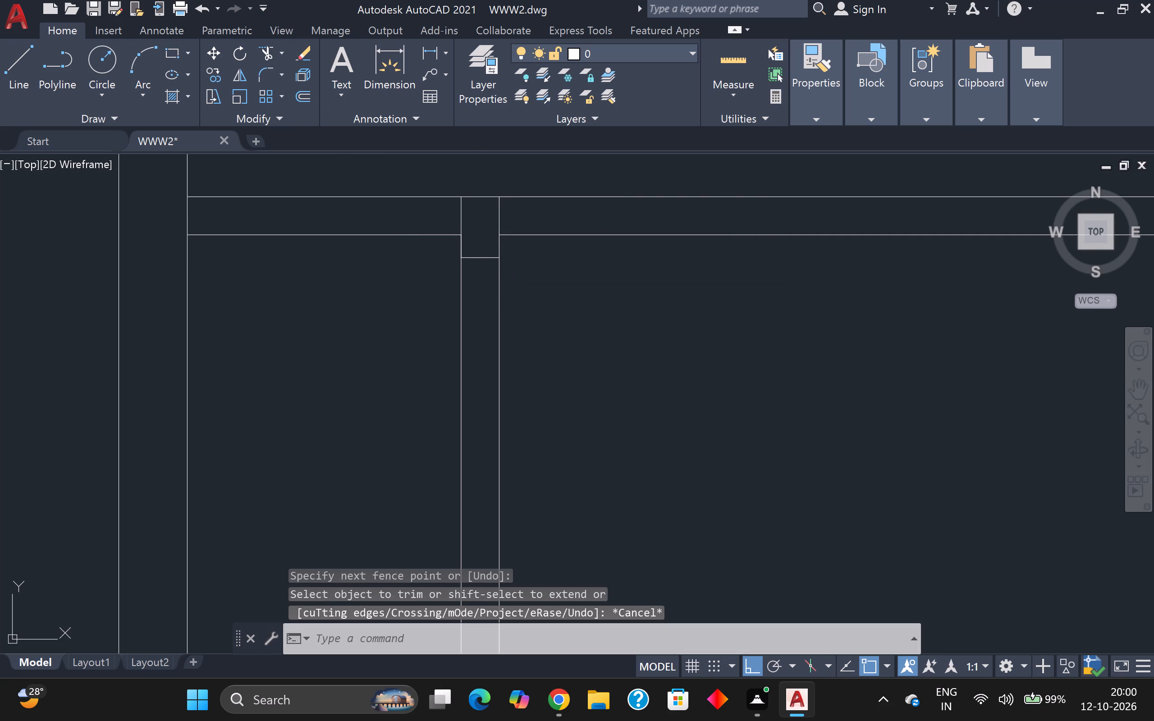
Offset the stub's short cross line 2'5" down the small room's vertical partition.
key("o")
key("Return")
key("Return")
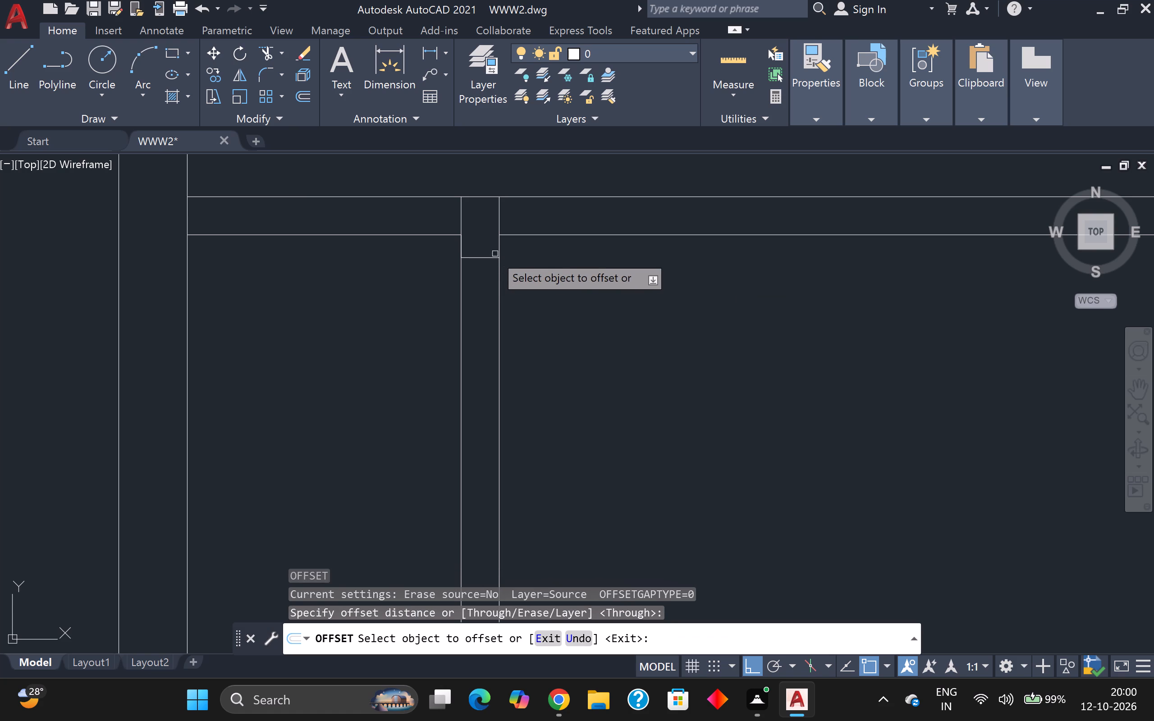
left_click(476, 258)
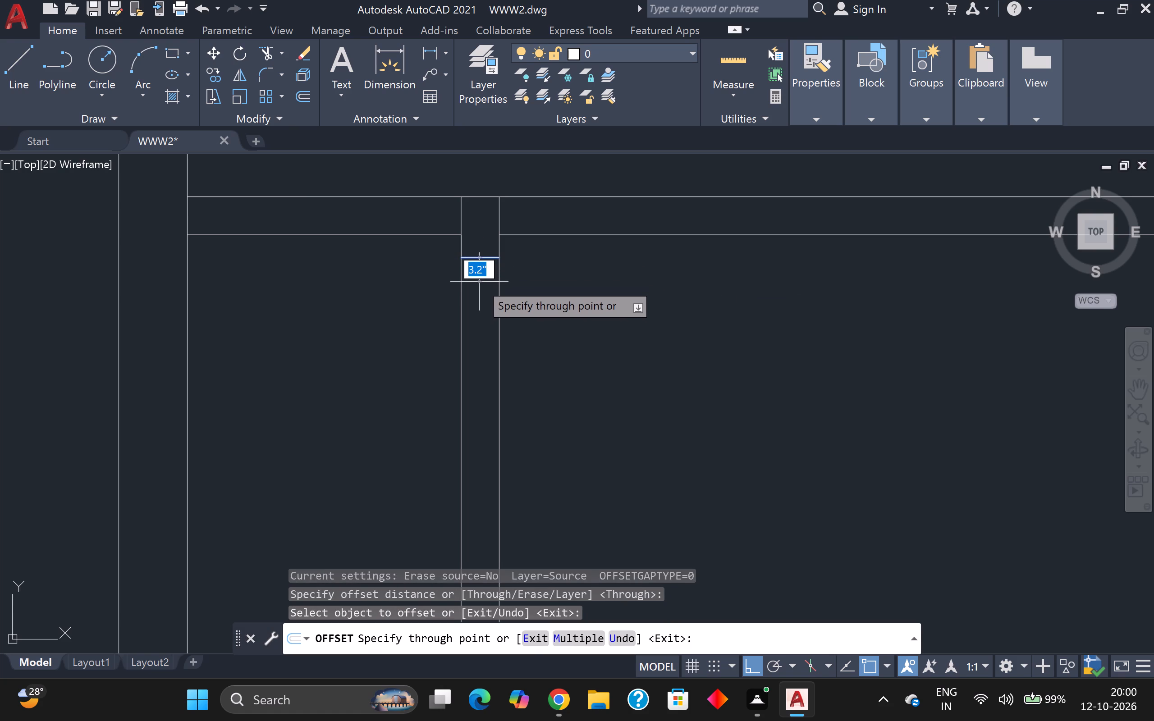
key("3")
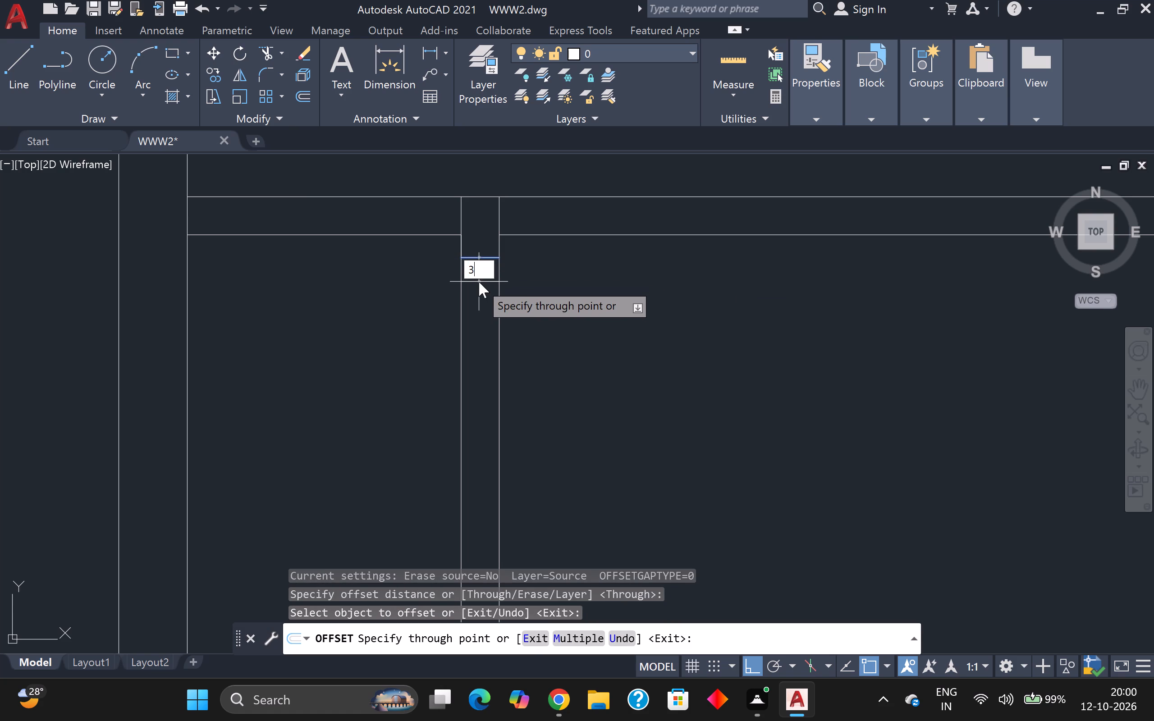
key("BackSpace")
type("2'5\"")
key("Return")
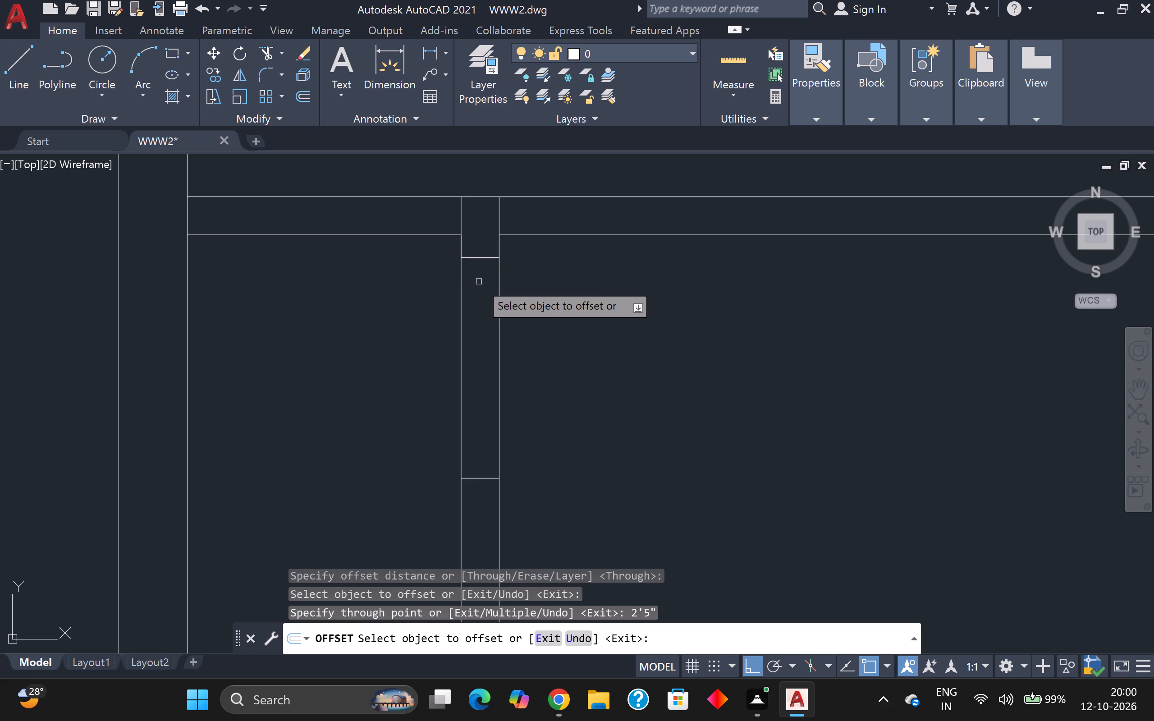
Trim both lines of the small room's vertical partition between the stub's cross line and its 2'5" offset to open a doorway.
left_click(265, 51)
left_click(385, 352)
left_click(551, 365)
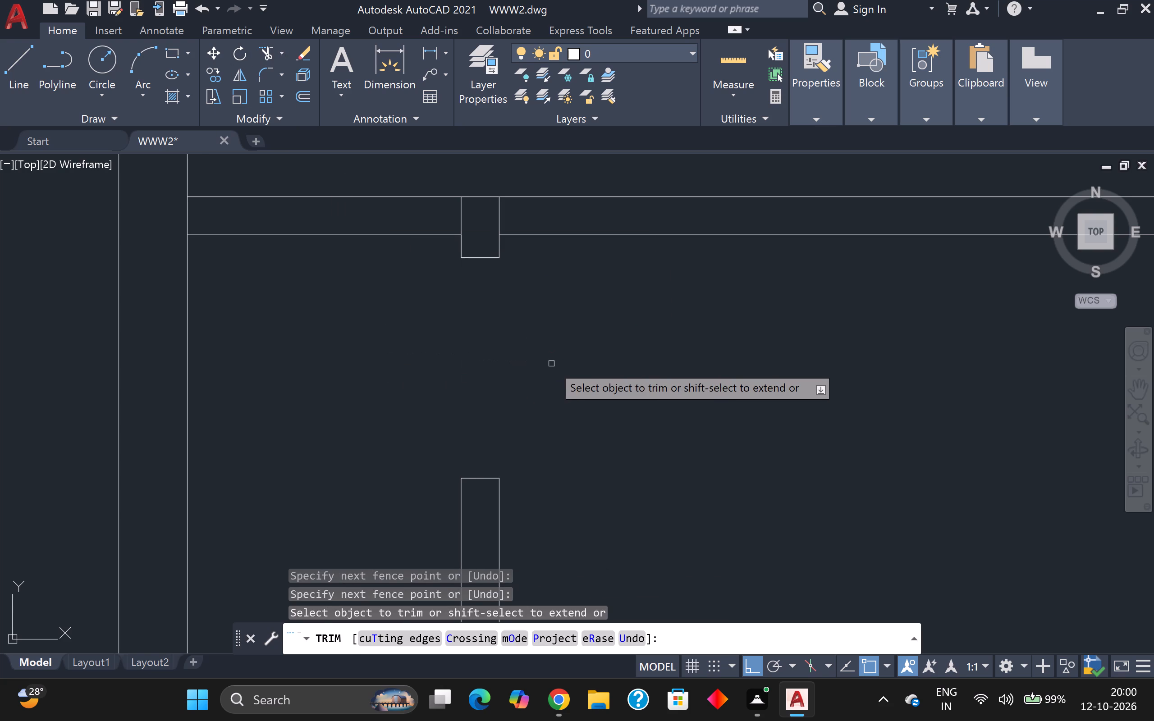
scroll(552, 363, "down", 4)
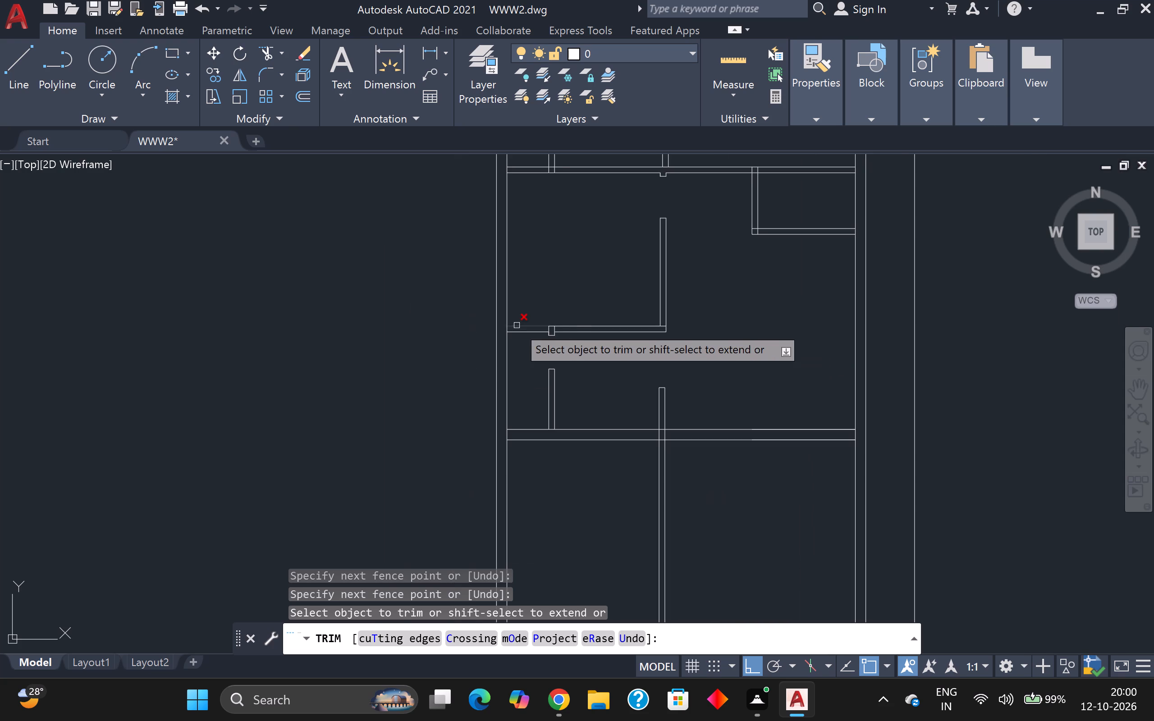
Trim the 3" wall stub's vertical lines where they run through the thickness of the horizontal partition above the small room.
scroll(517, 325, "up", 5)
left_click(756, 351)
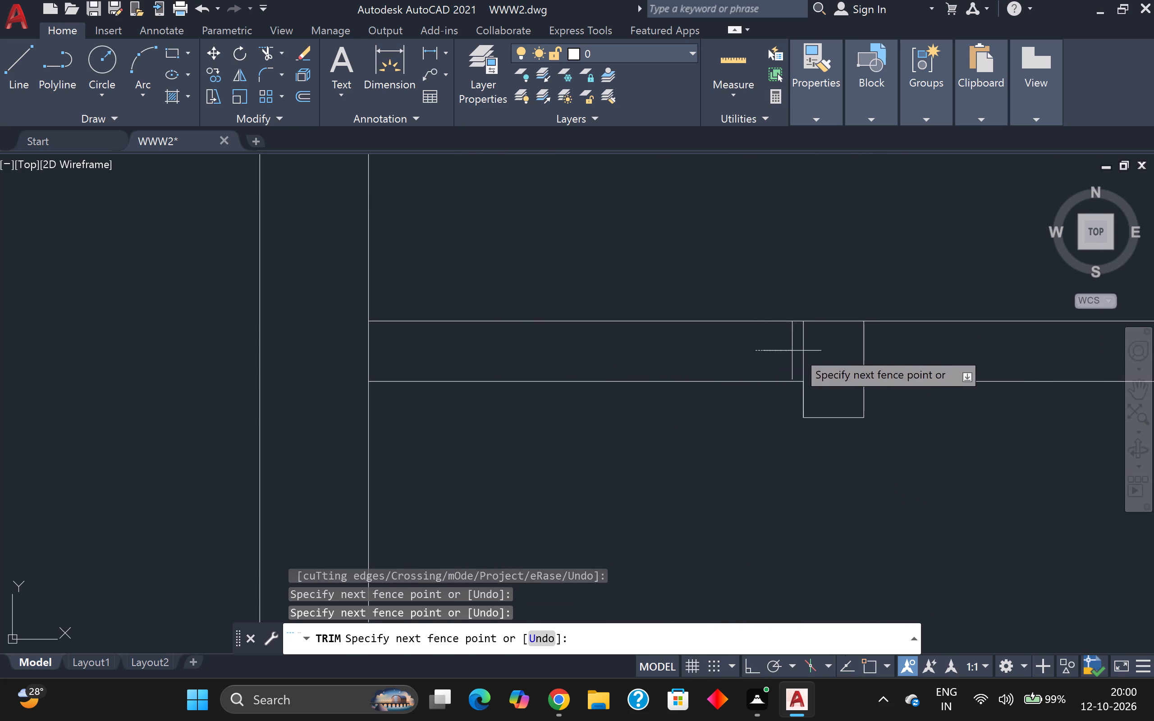
left_click(873, 345)
Trim both lines of the long vertical partition between the 9" cross wall and the bottom outer wall.
scroll(871, 344, "down", 3)
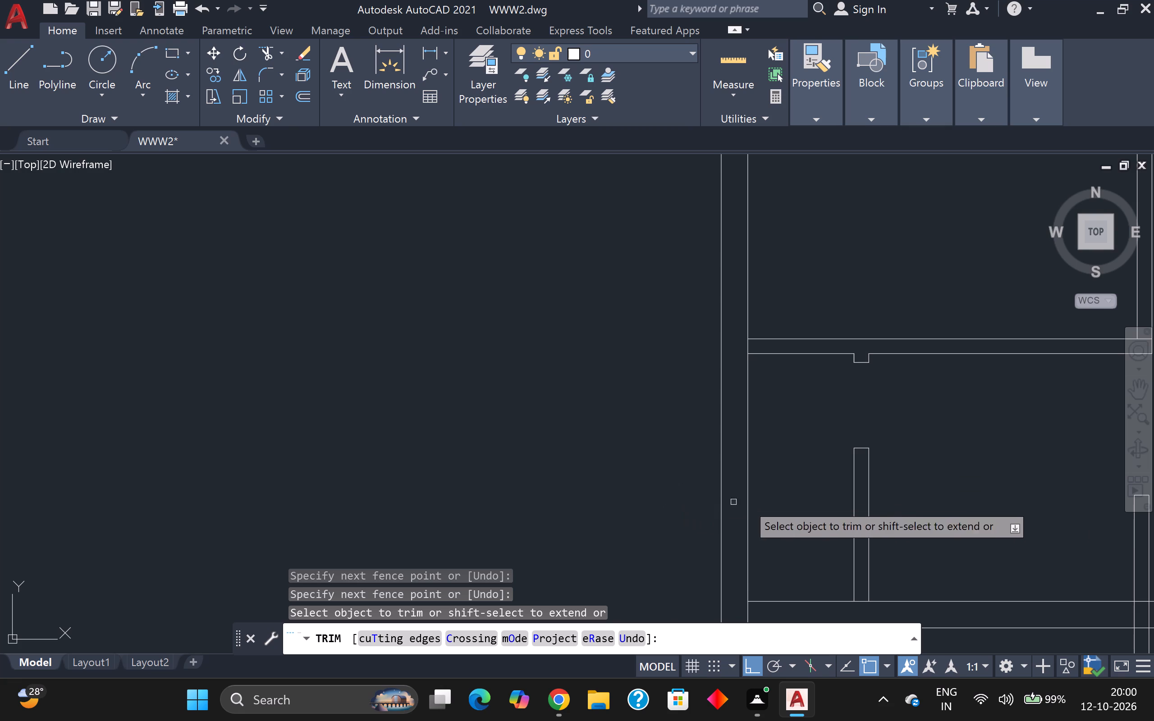
scroll(1002, 425, "down", 1)
middle_click_drag(998, 415, 884, 318)
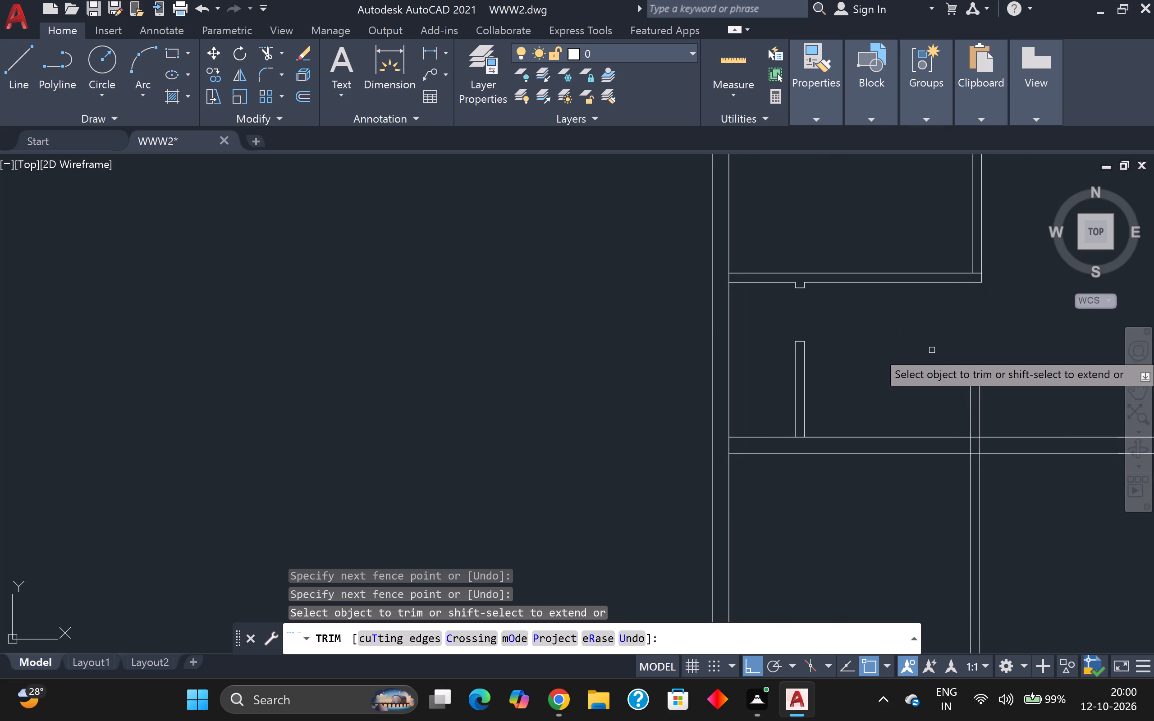
scroll(932, 351, "down", 1)
middle_click_drag(913, 506, 776, 479)
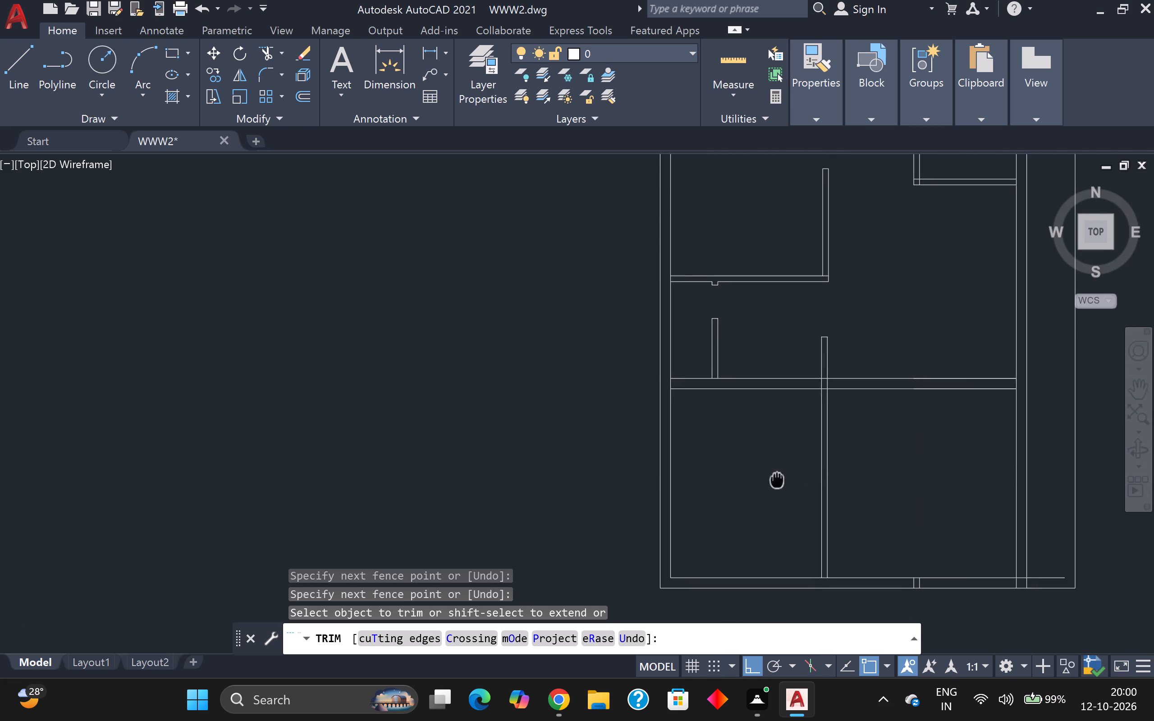
middle_click_drag(776, 479, 775, 479)
left_click(882, 475)
left_click(757, 486)
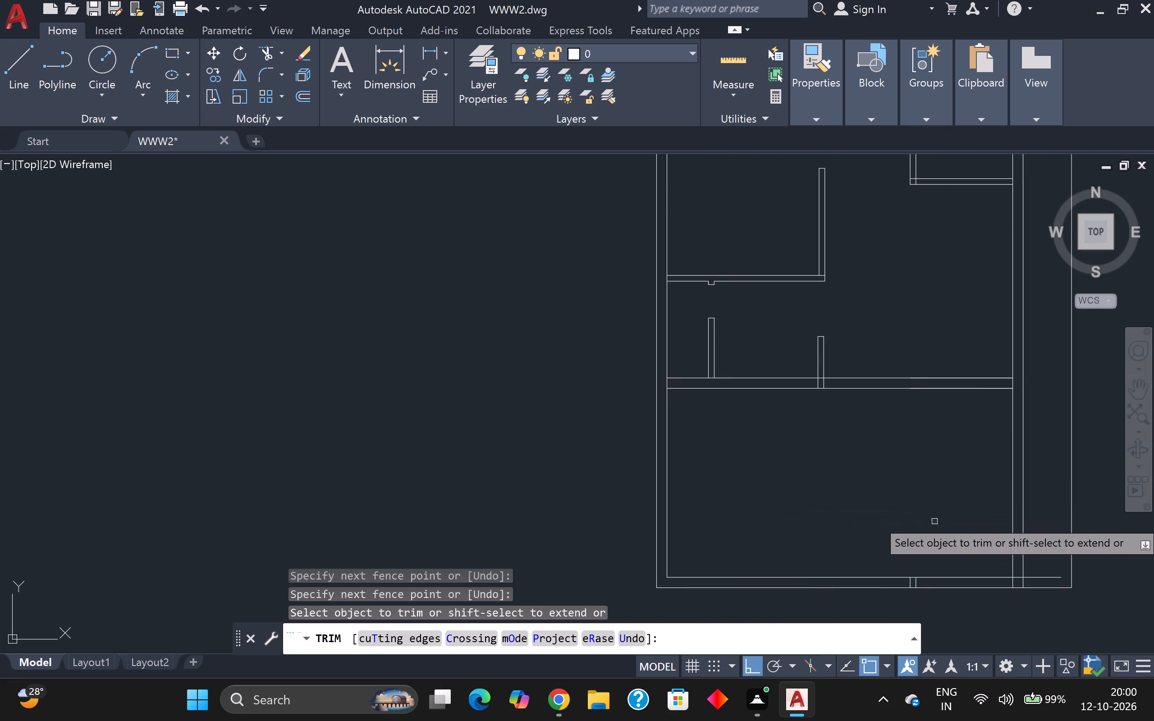
Trim the vertical partition's two remaining line pieces inside the thickness of the 9" cross wall.
scroll(809, 404, "up", 2)
scroll(814, 399, "down", 2)
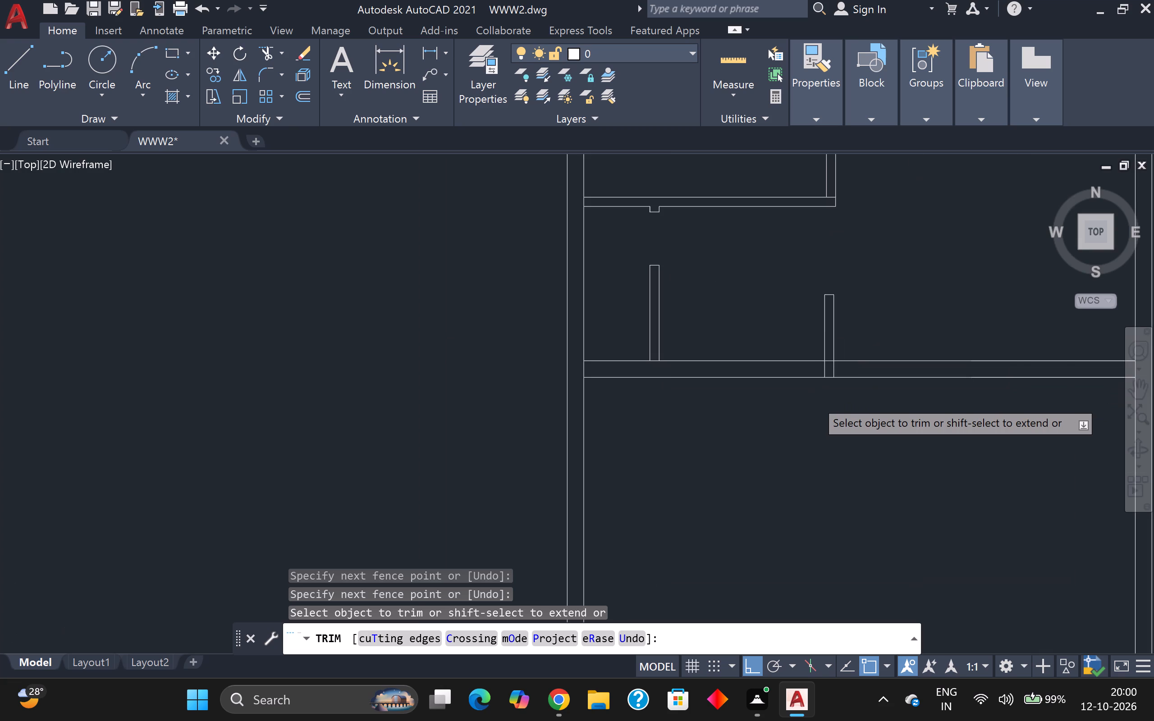
scroll(830, 383, "up", 4)
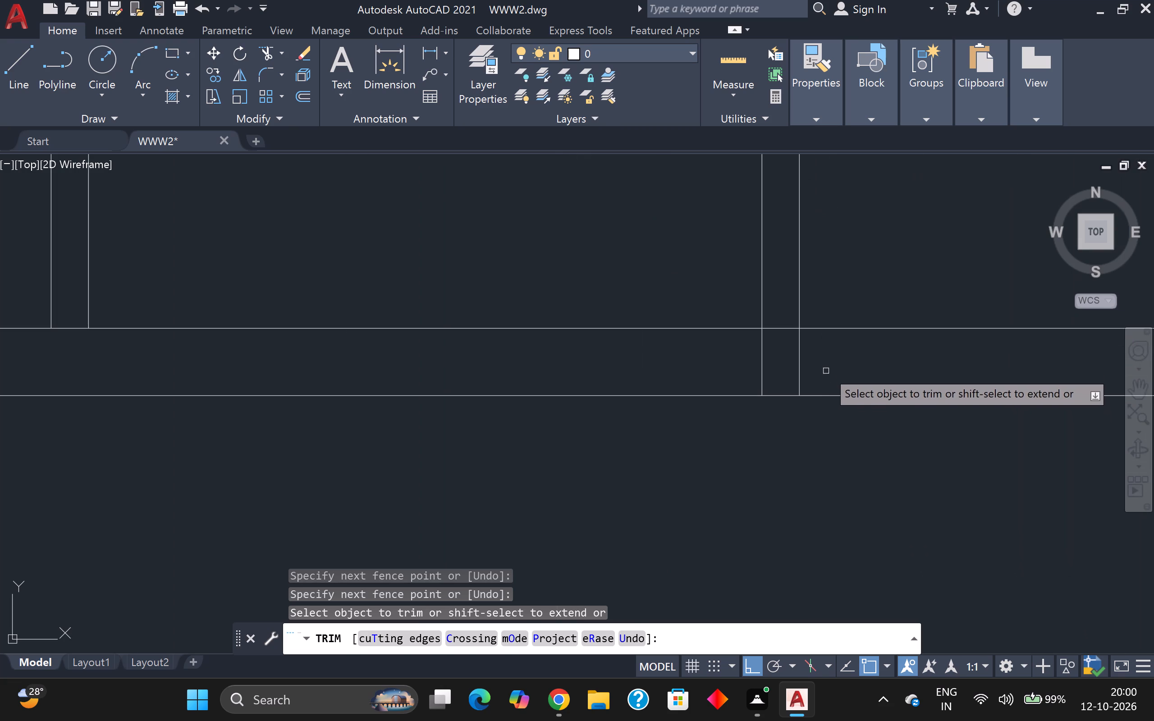
left_click(825, 358)
left_click(754, 363)
scroll(756, 363, "down", 4)
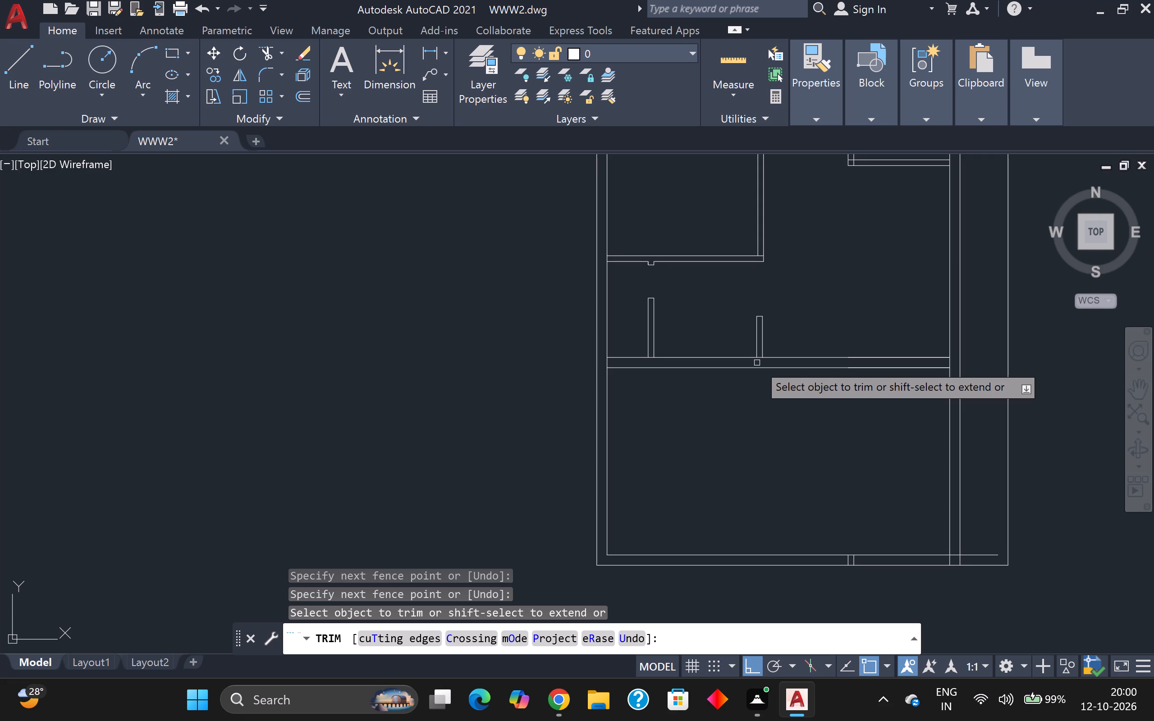
key("Escape")
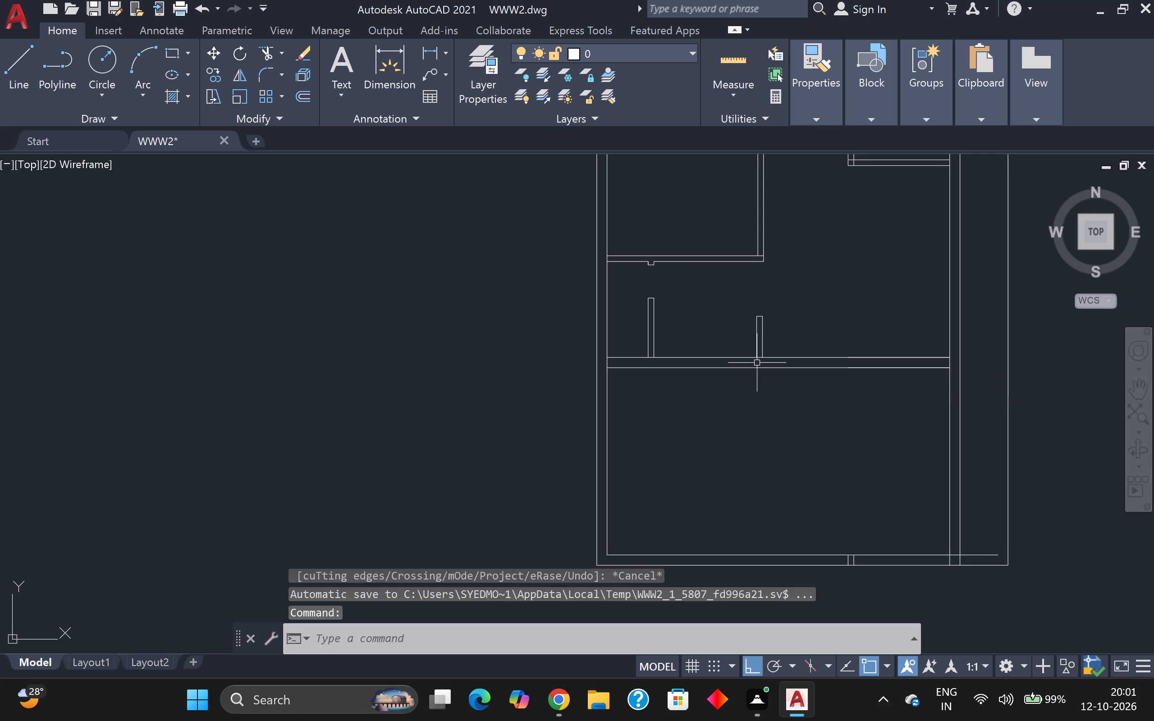
Offset the upper line of the 9" cross wall 2'5" upward.
key("o")
key("Return")
key("Return")
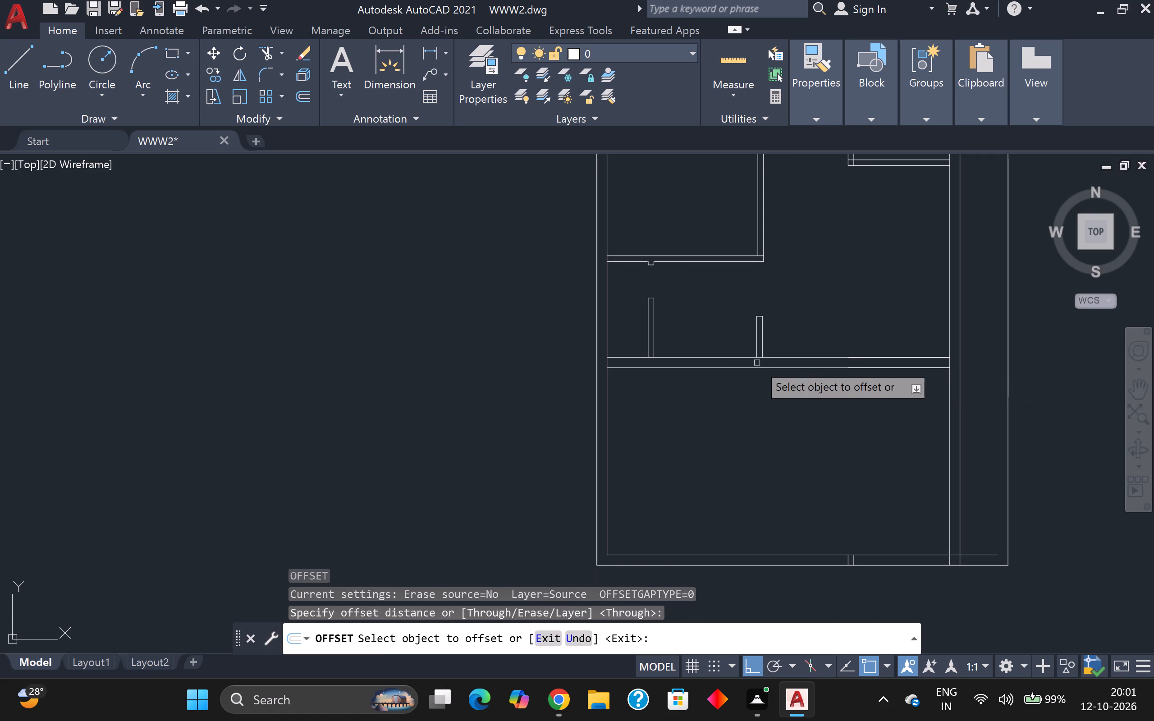
left_click(750, 358)
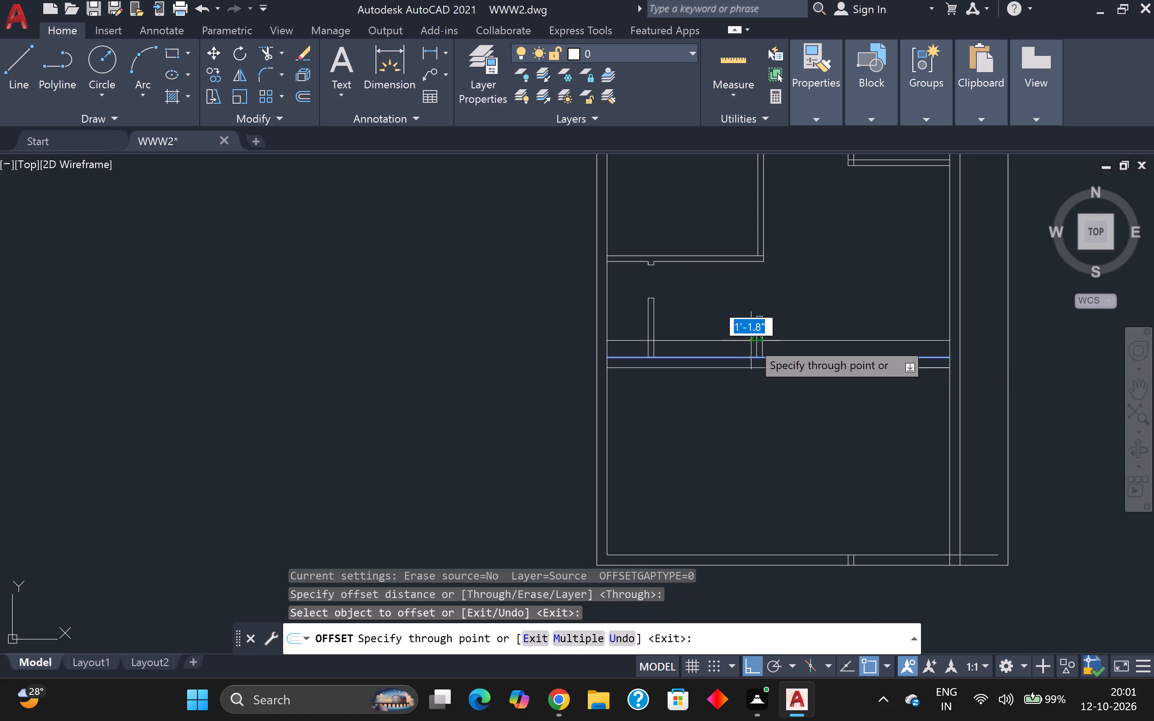
key("2")
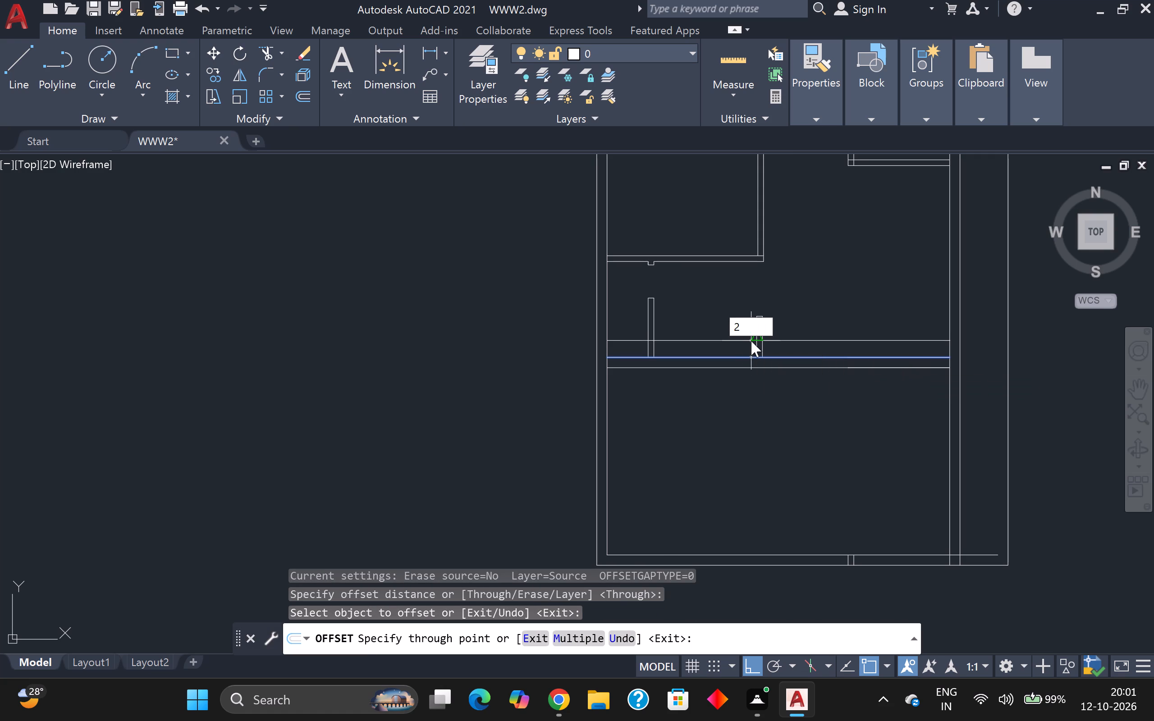
type("'5")
key("Return")
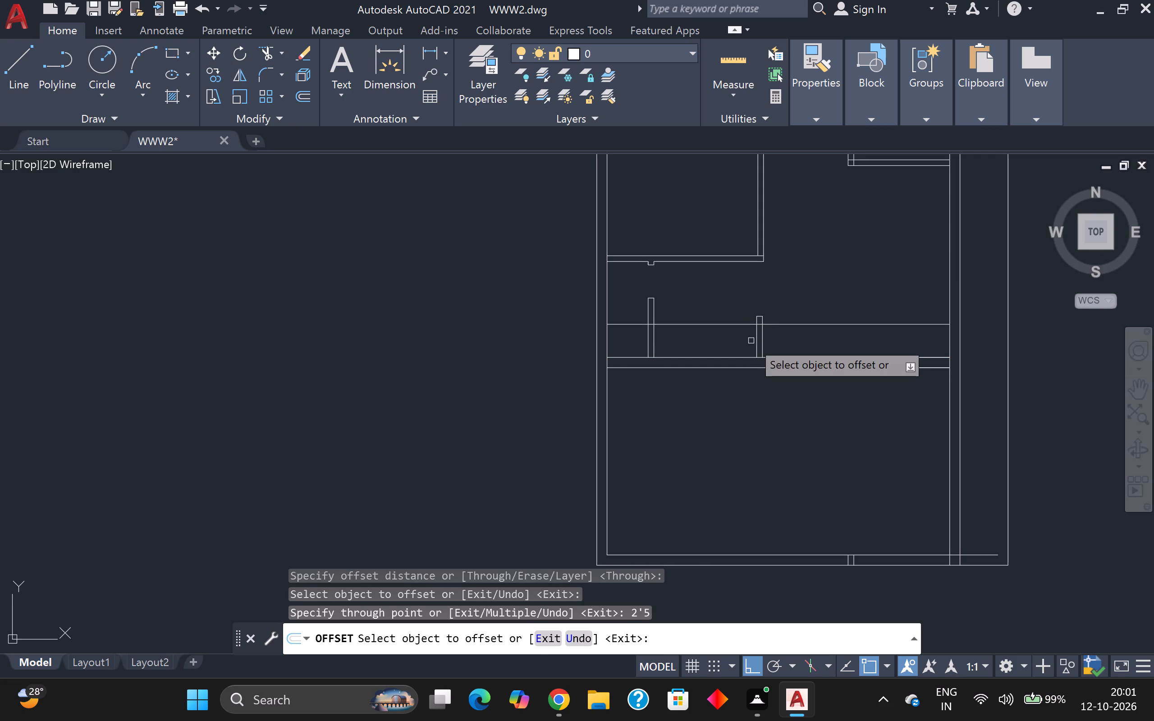
Offset the right line of the small room's vertical partition 2'5" to the right.
left_click(653, 343)
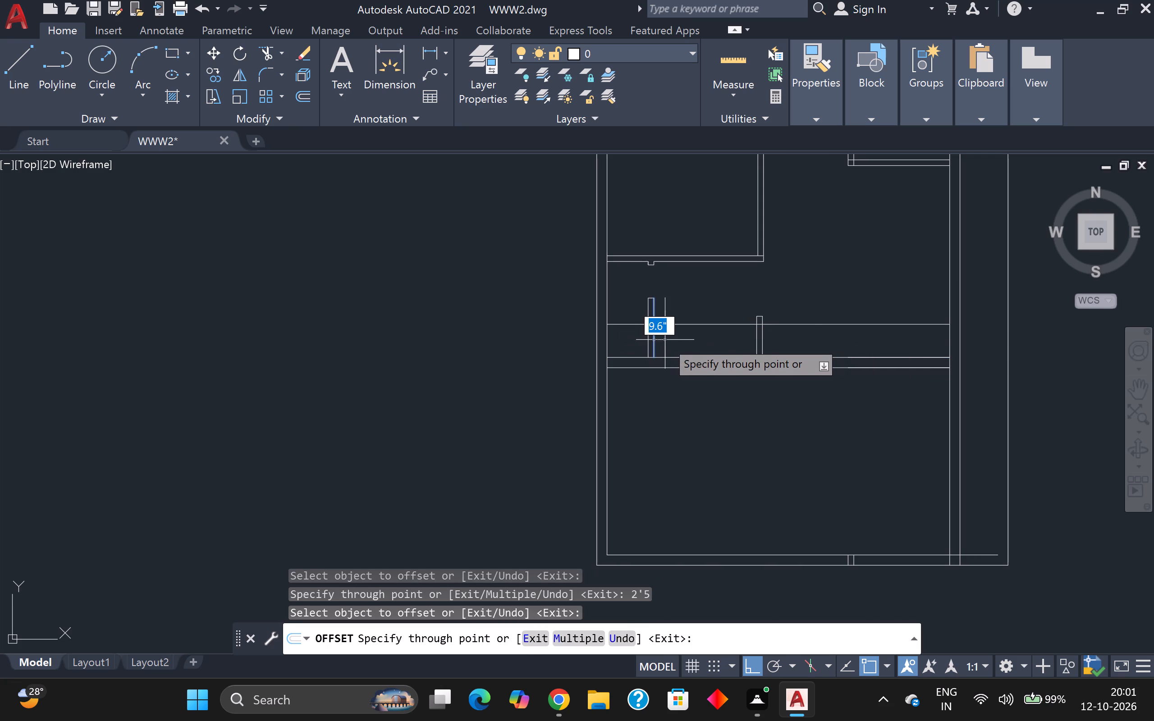
key("2")
type("'5")
key("Return")
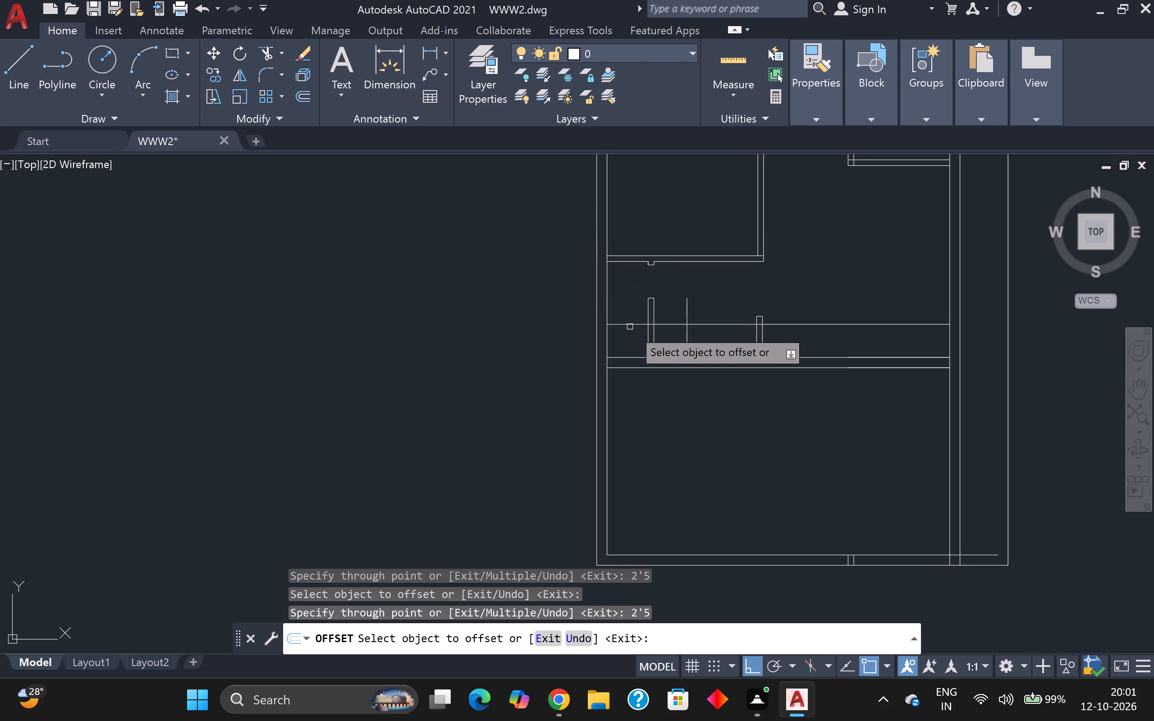
Extend the short end line atop the small room's vertical partition right to the 2'5" vertical offset line.
left_click(266, 50)
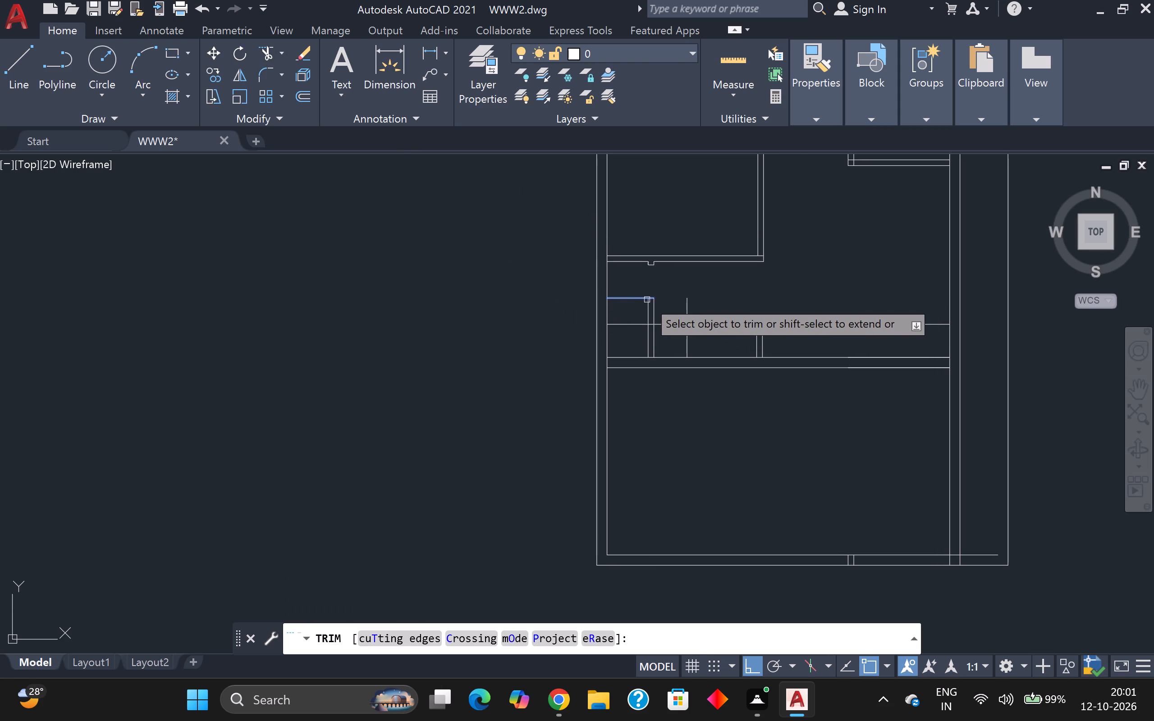
left_click(654, 300, "shift")
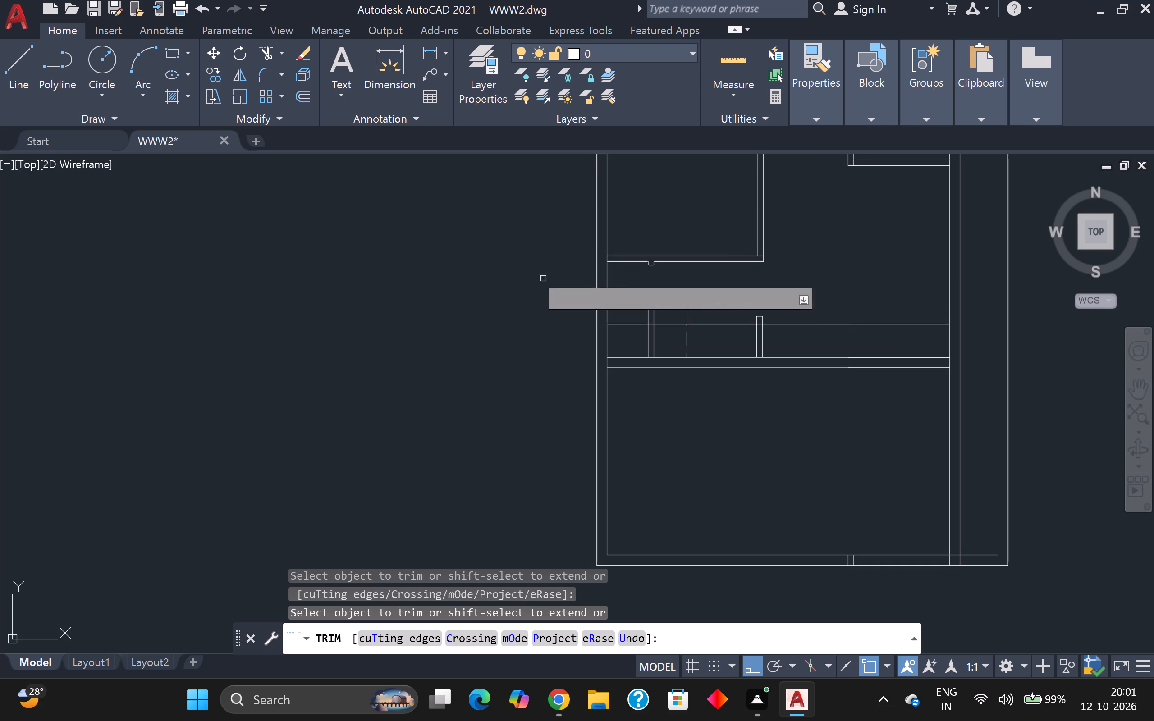
Trim the 2'5" offset lines to a stepped outline running from the small room's partition end to the short central partition.
left_click(629, 324)
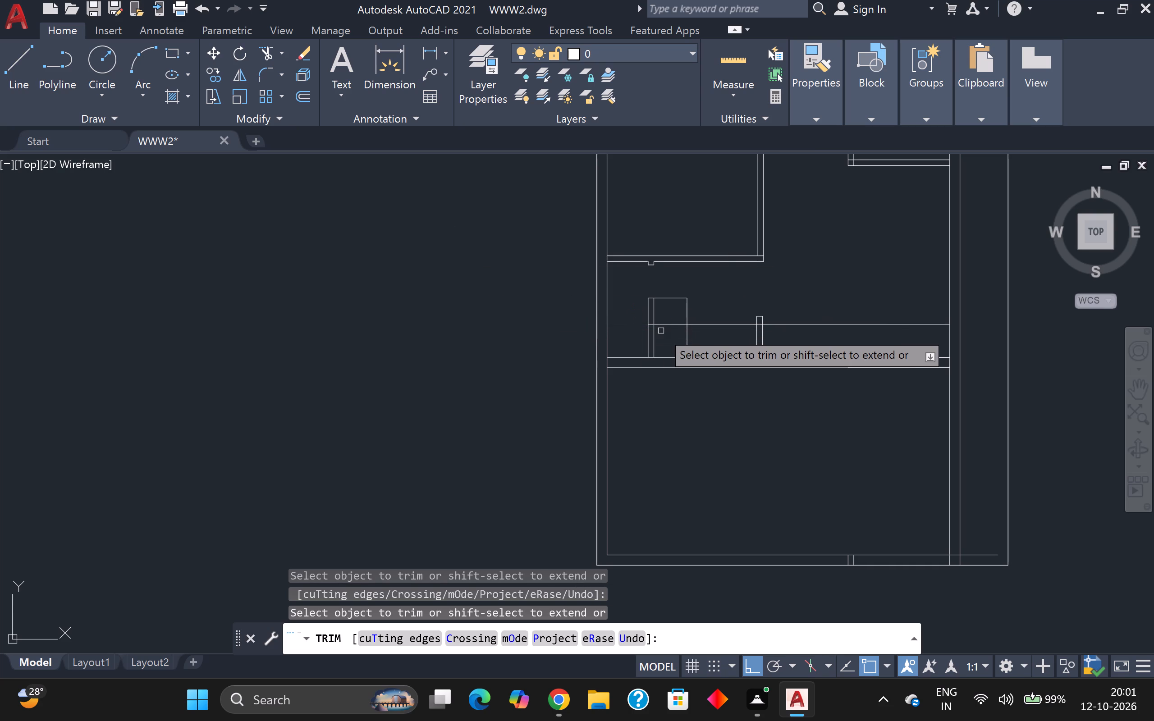
scroll(680, 336, "up", 1)
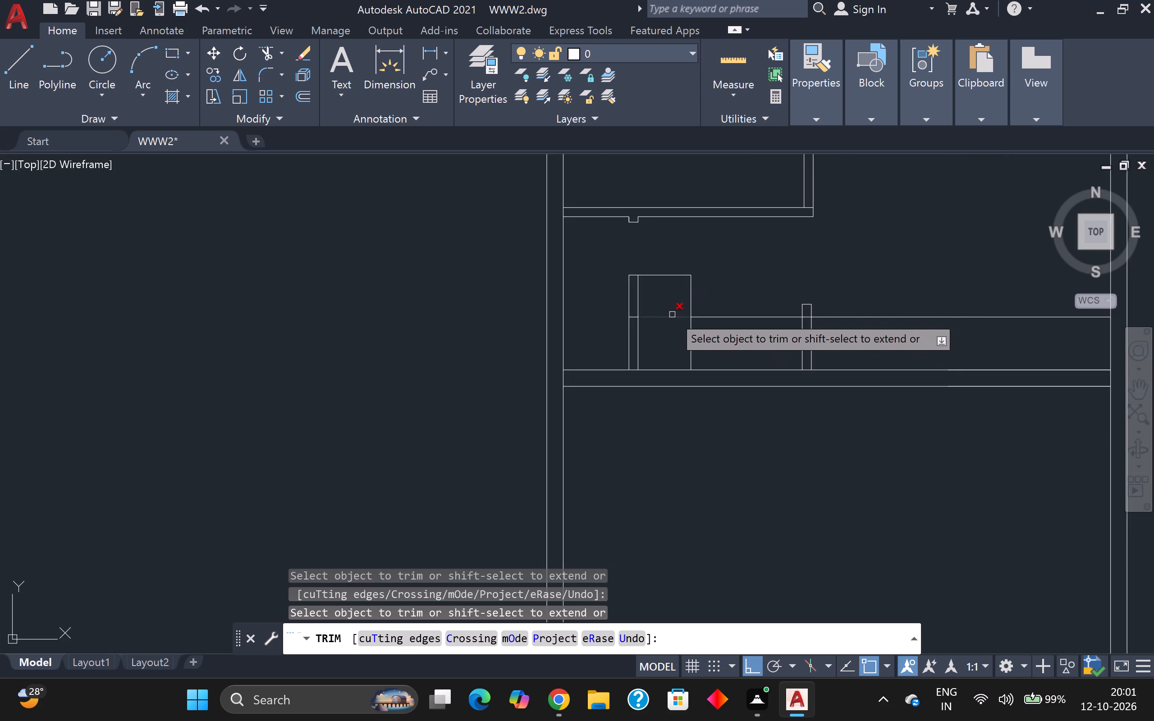
left_click(667, 310)
left_click(672, 345)
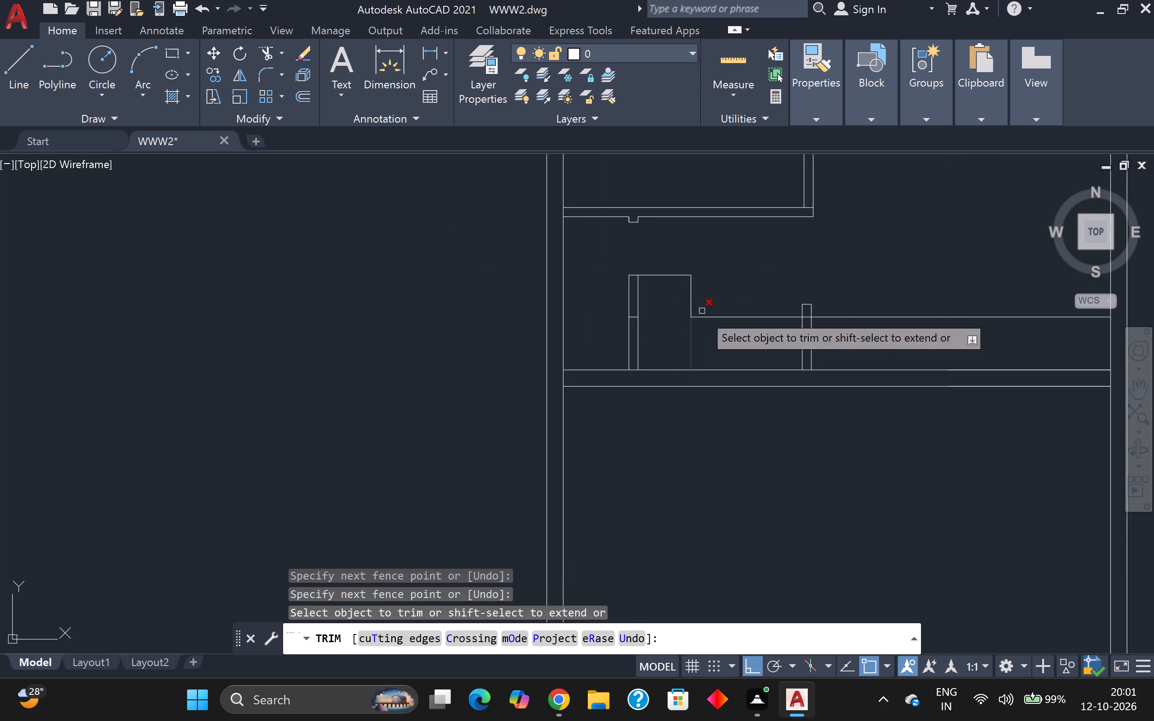
left_click(683, 343)
left_click(708, 343)
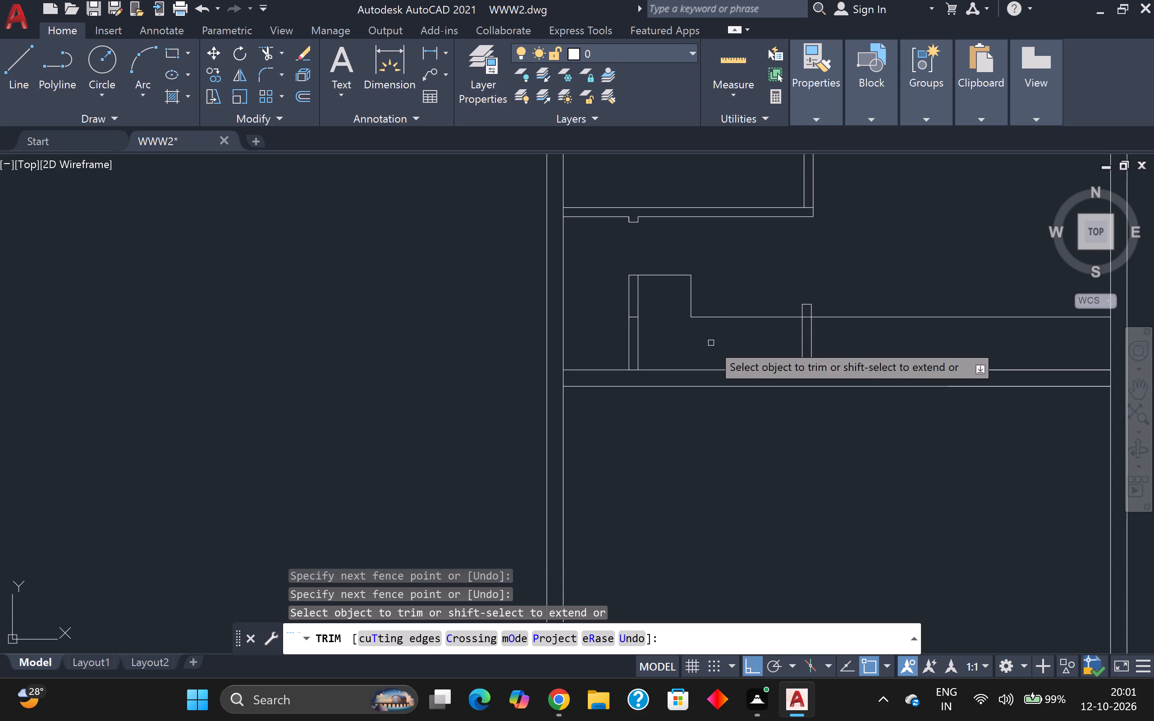
left_click(880, 310)
left_click(886, 326)
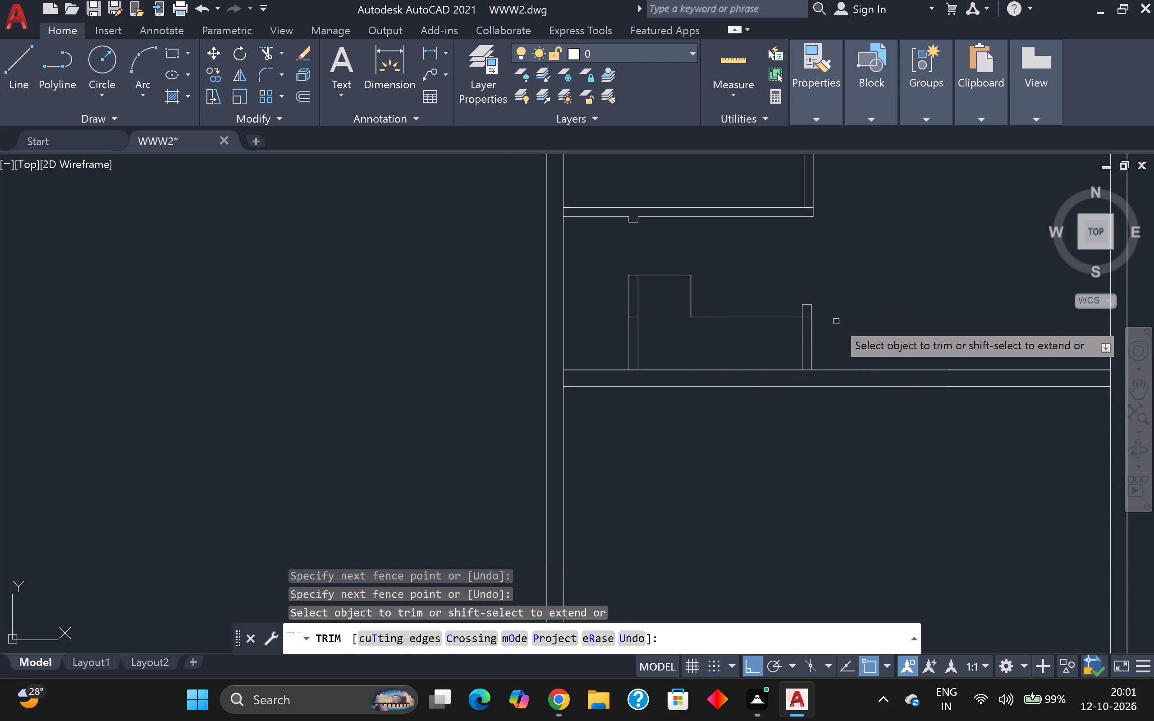
Remove the leftover piece of the horizontal offset line between the two lines of the small room's vertical partition.
scroll(836, 321, "up", 1)
scroll(520, 289, "up", 2)
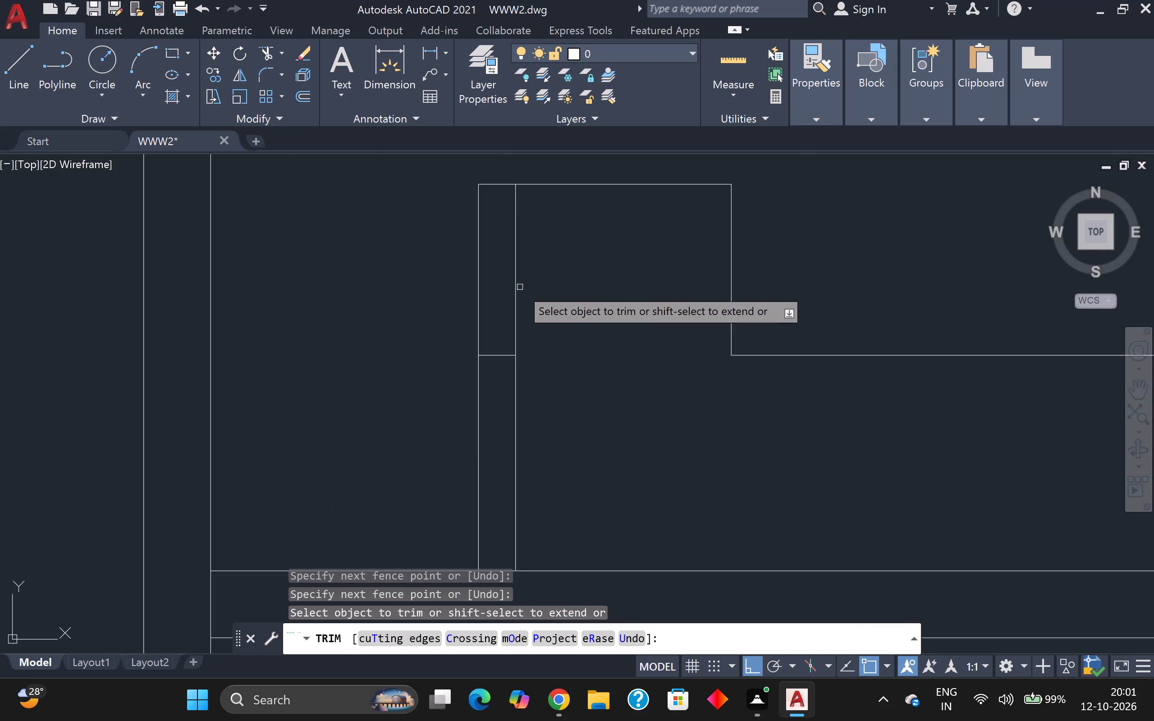
scroll(520, 287, "up", 3)
scroll(520, 287, "down", 5)
scroll(520, 287, "up", 3)
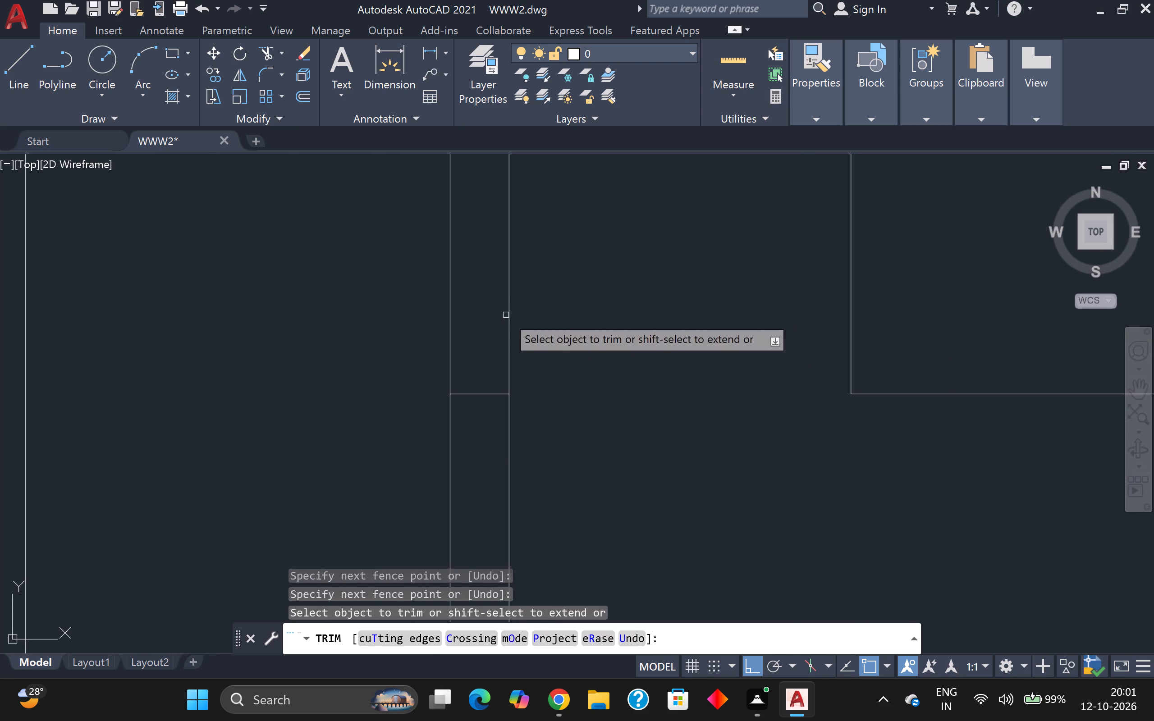
left_click(486, 394)
scroll(567, 302, "down", 2)
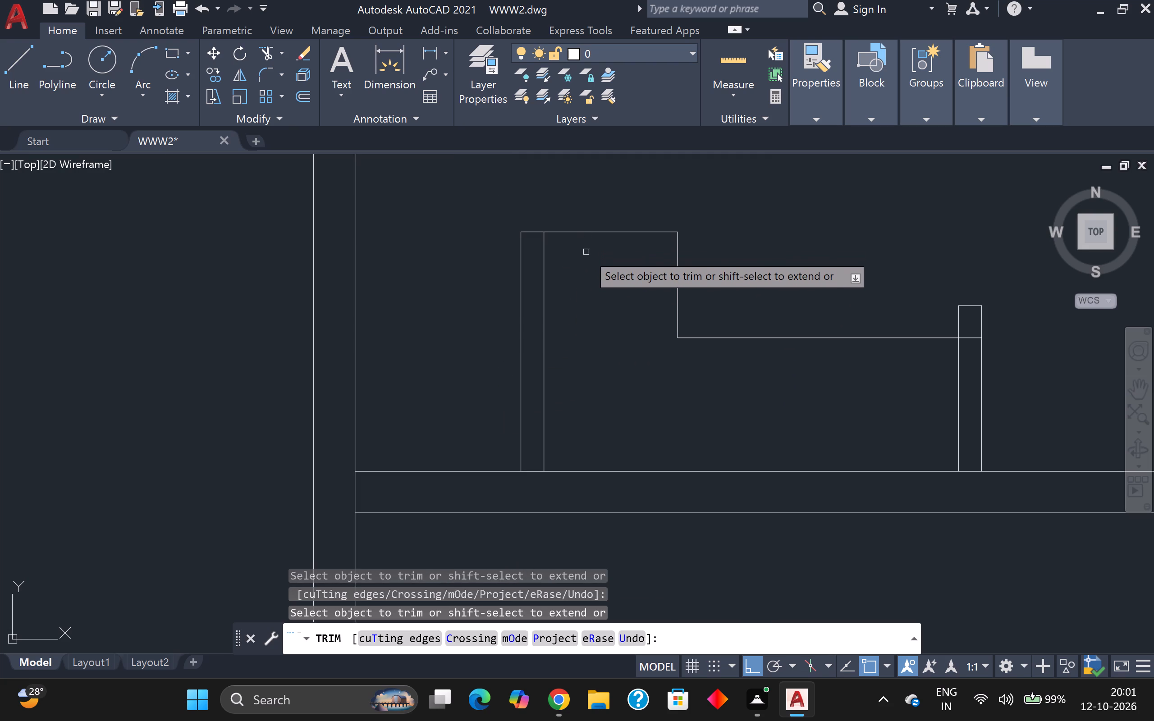
key("Escape")
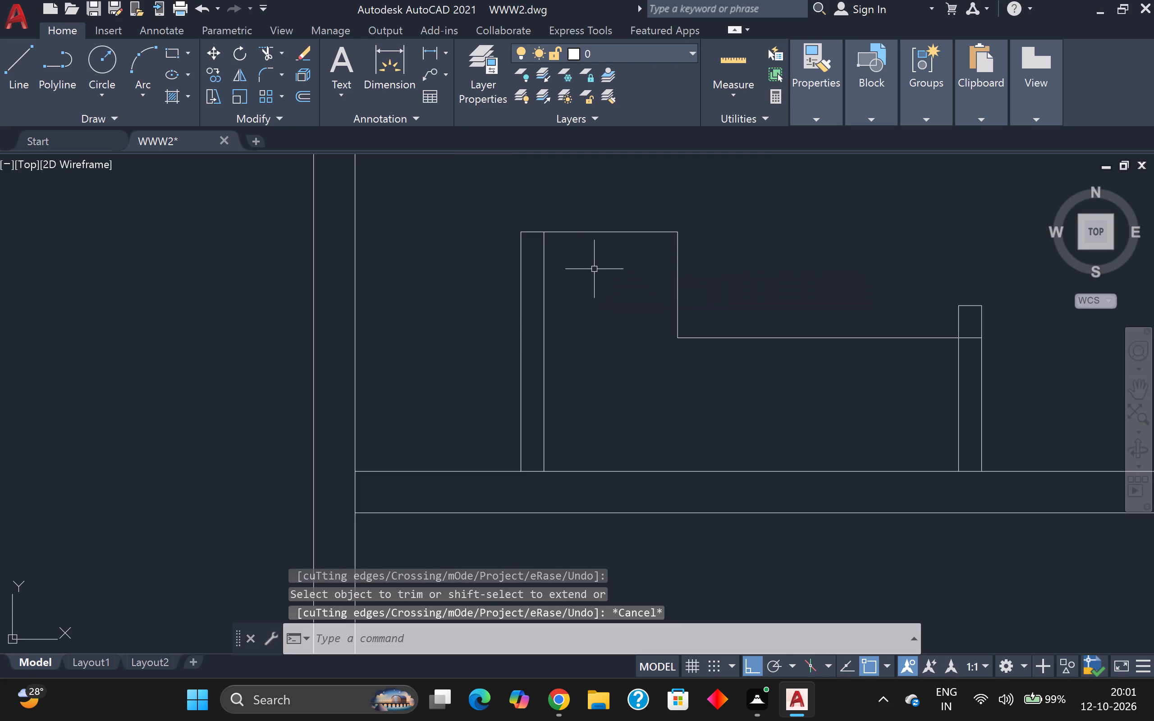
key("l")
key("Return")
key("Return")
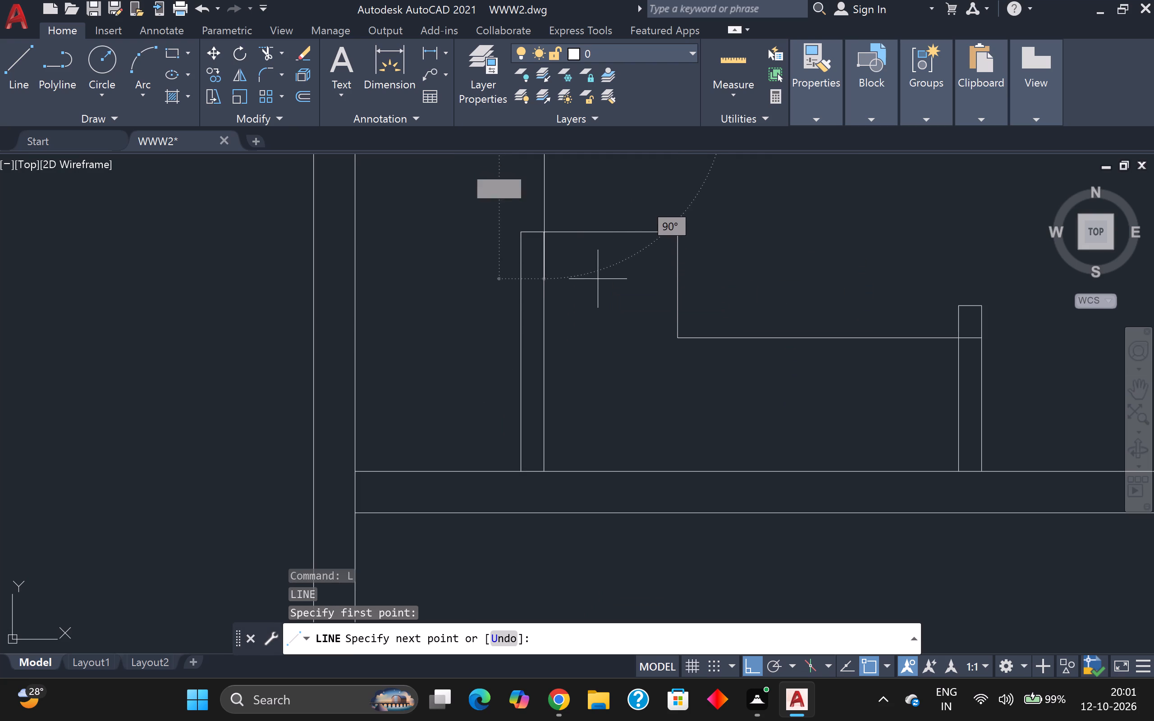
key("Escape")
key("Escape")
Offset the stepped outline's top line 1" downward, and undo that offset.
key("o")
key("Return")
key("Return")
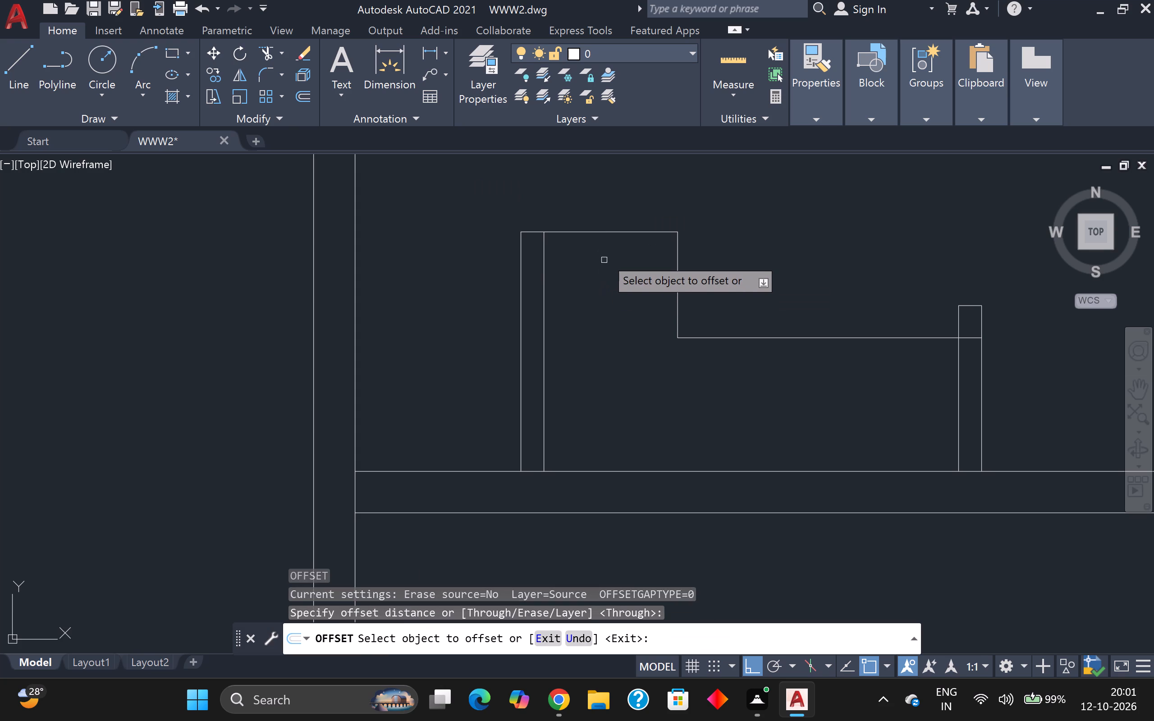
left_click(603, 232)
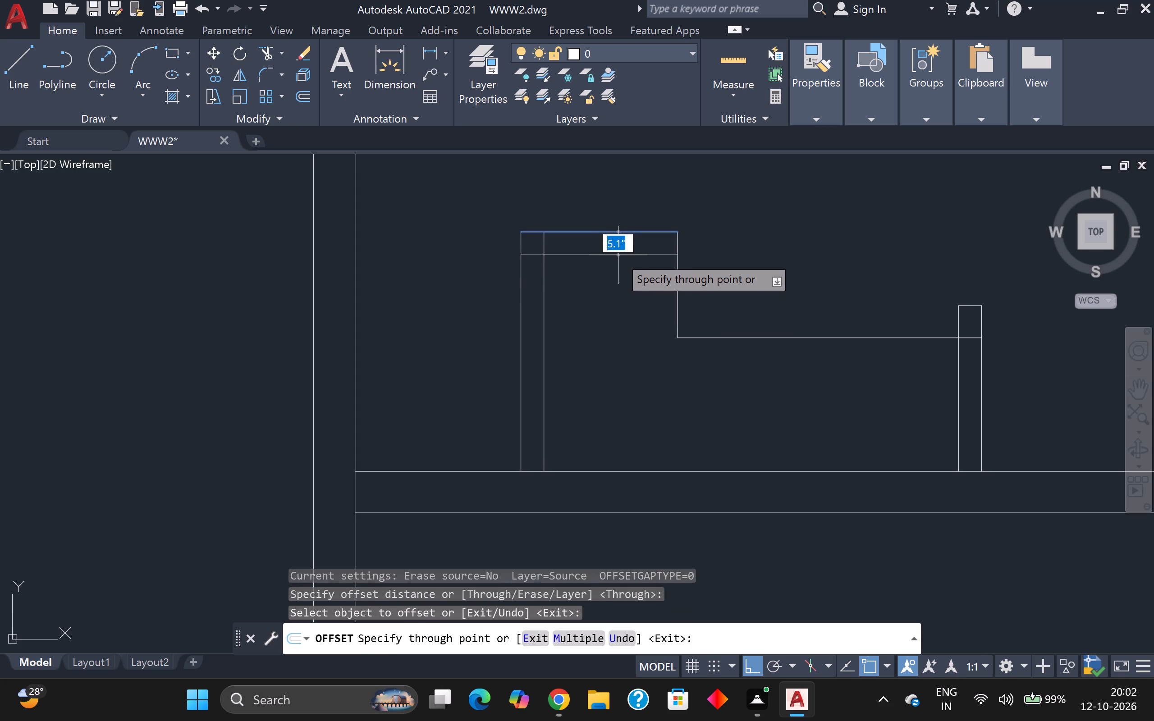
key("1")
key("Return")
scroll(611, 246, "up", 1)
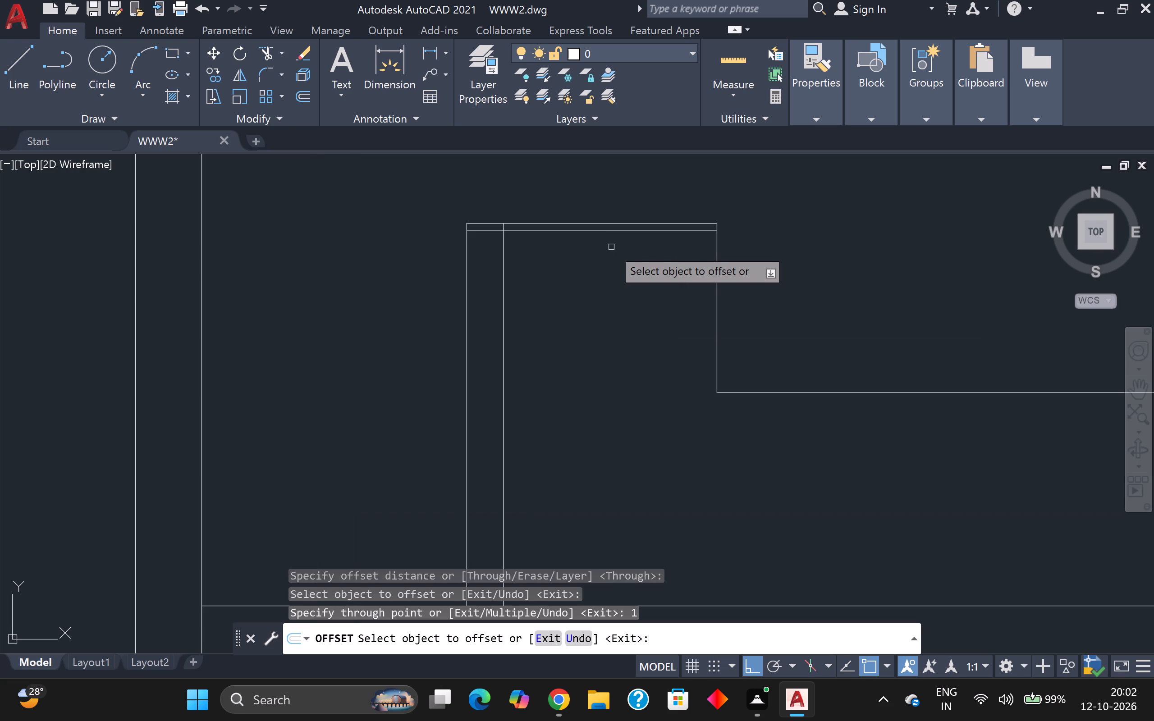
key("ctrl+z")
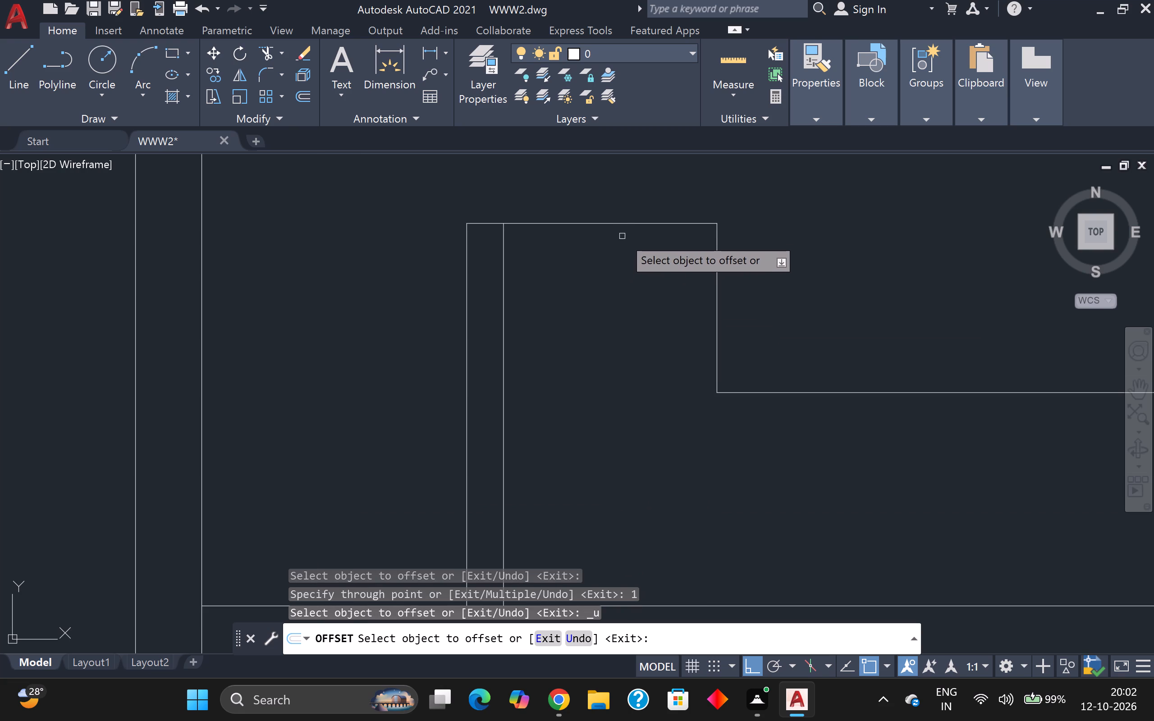
Offset the stepped outline's top line 3" downward.
left_click(625, 224)
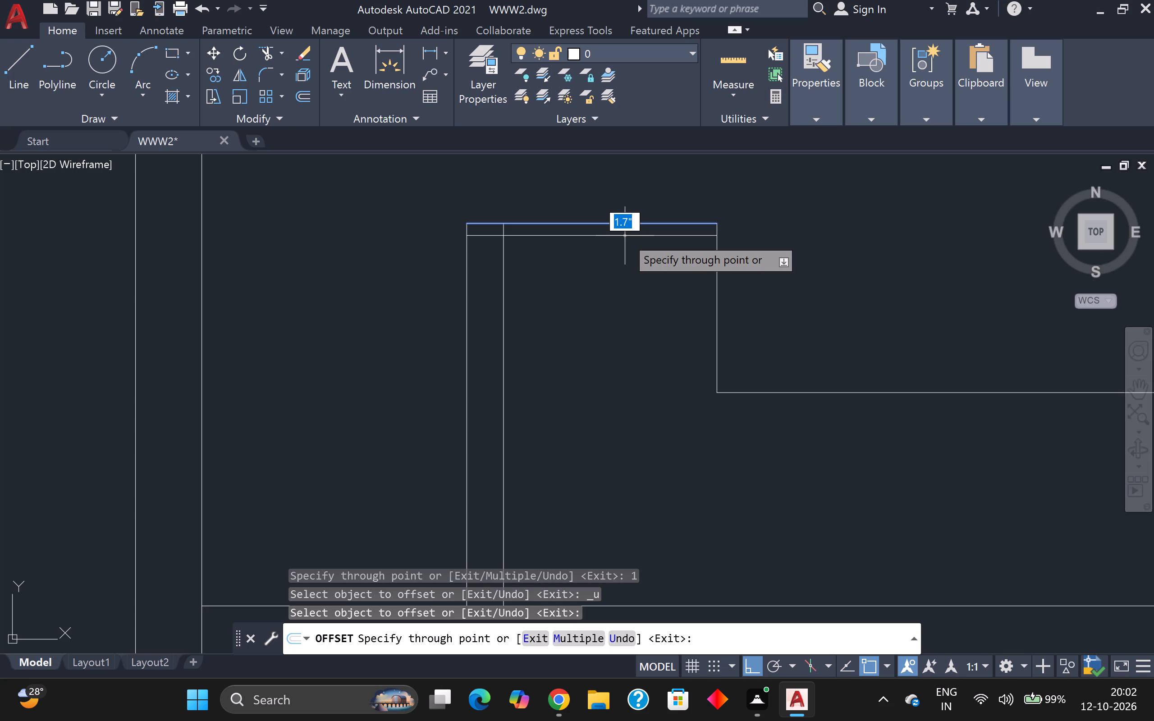
key("3")
key("Return")
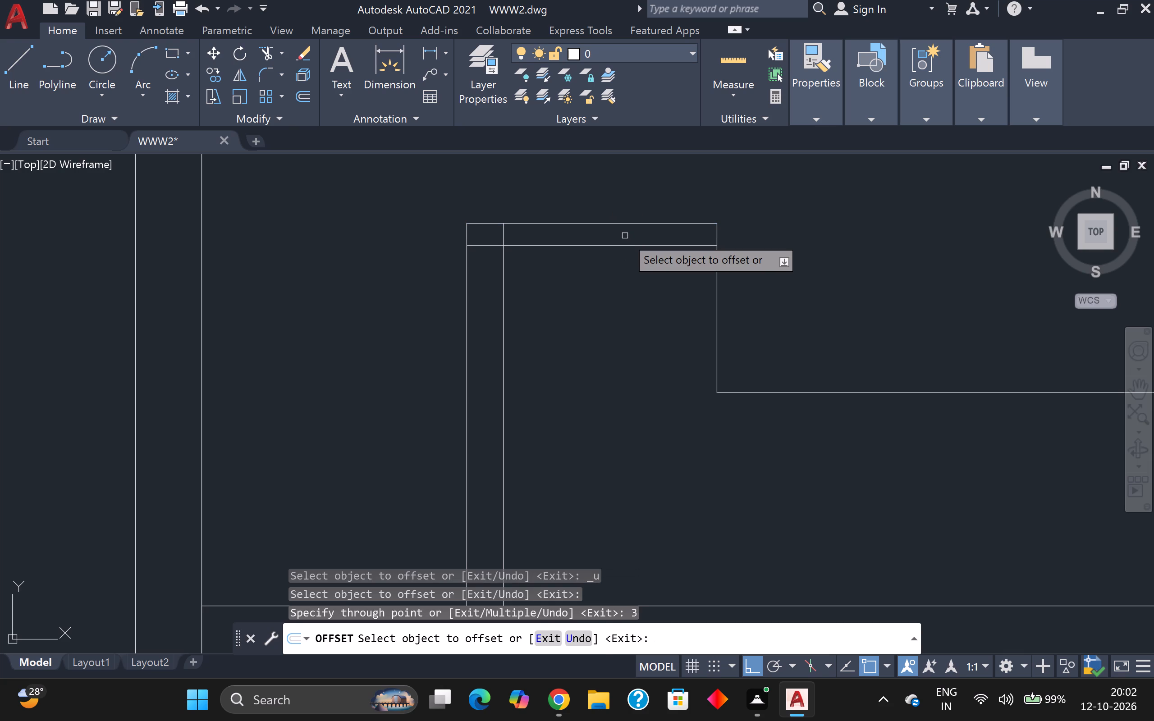
Trim away the stepped outline's original top line and the vertical stub above the 3" offset line.
left_click(267, 52)
left_click(569, 223)
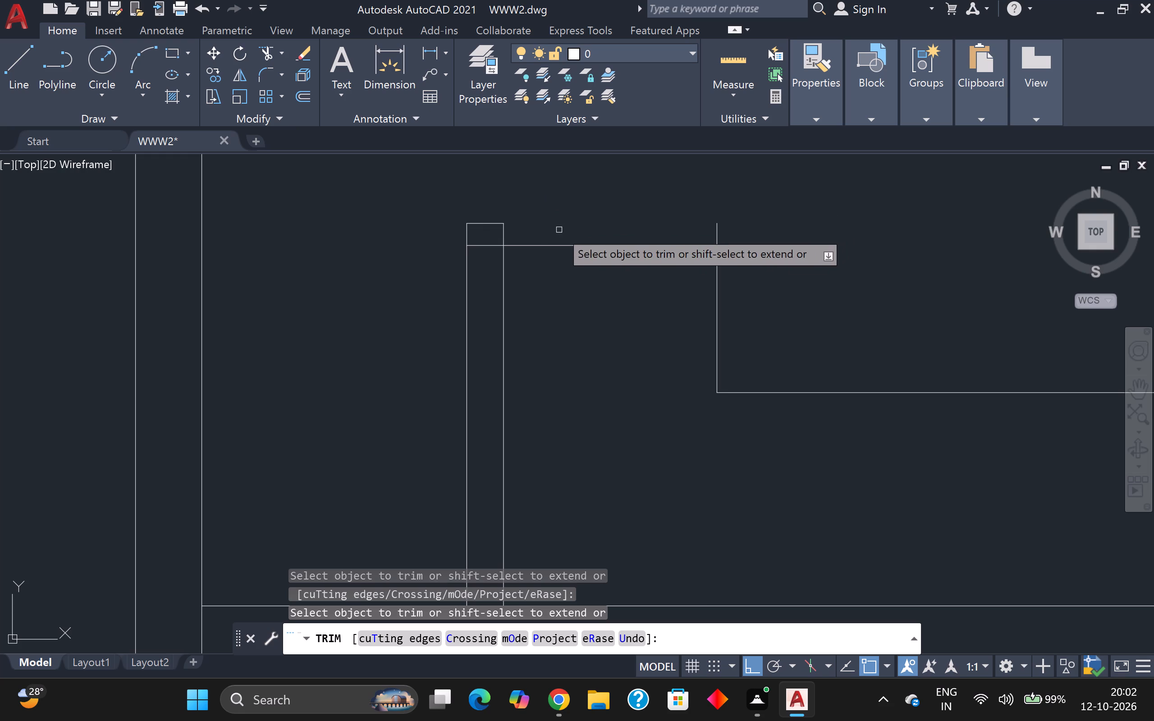
scroll(533, 232, "up", 1)
scroll(533, 232, "down", 2)
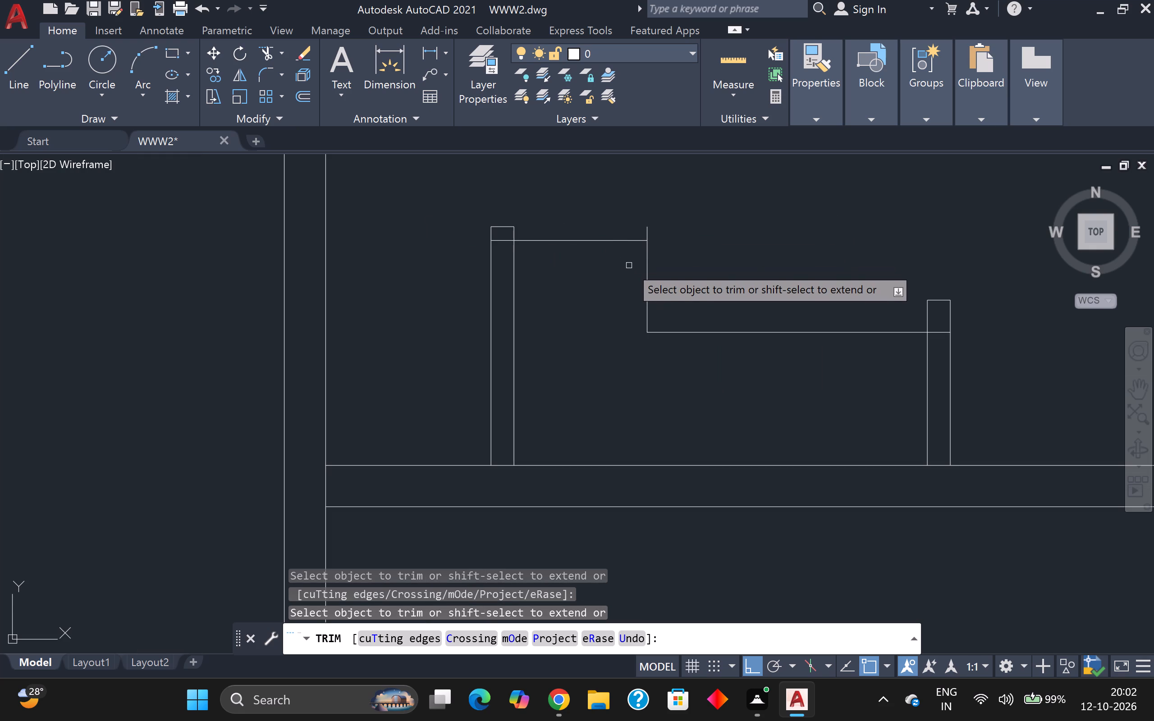
left_click(650, 229)
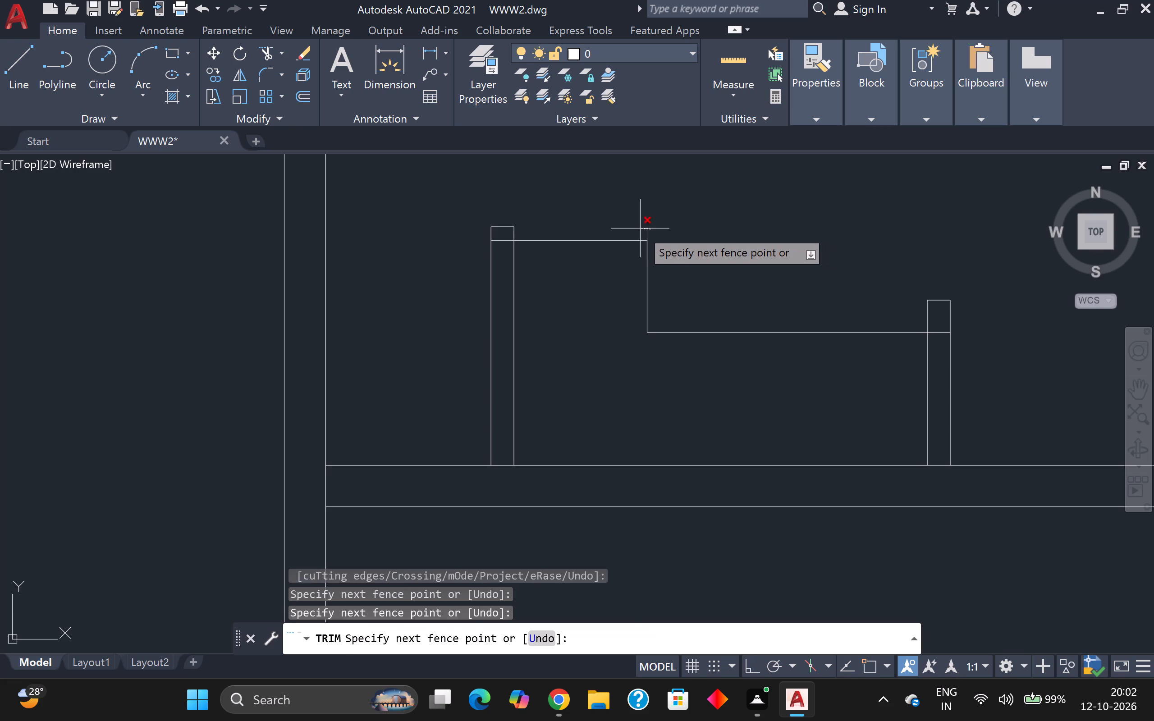
left_click(640, 228)
scroll(661, 224, "down", 2)
scroll(604, 237, "up", 2)
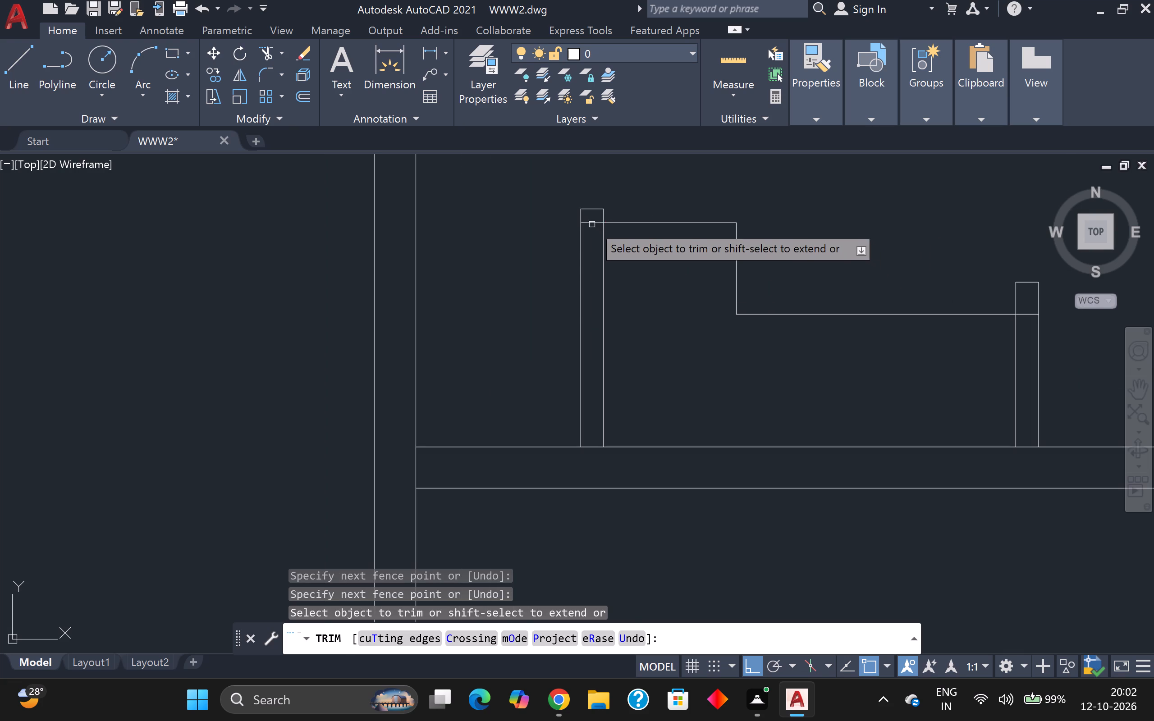
Trim the stepped outline's horizontal pieces that cross inside the small room's vertical partition and the short central partition.
left_click(591, 221)
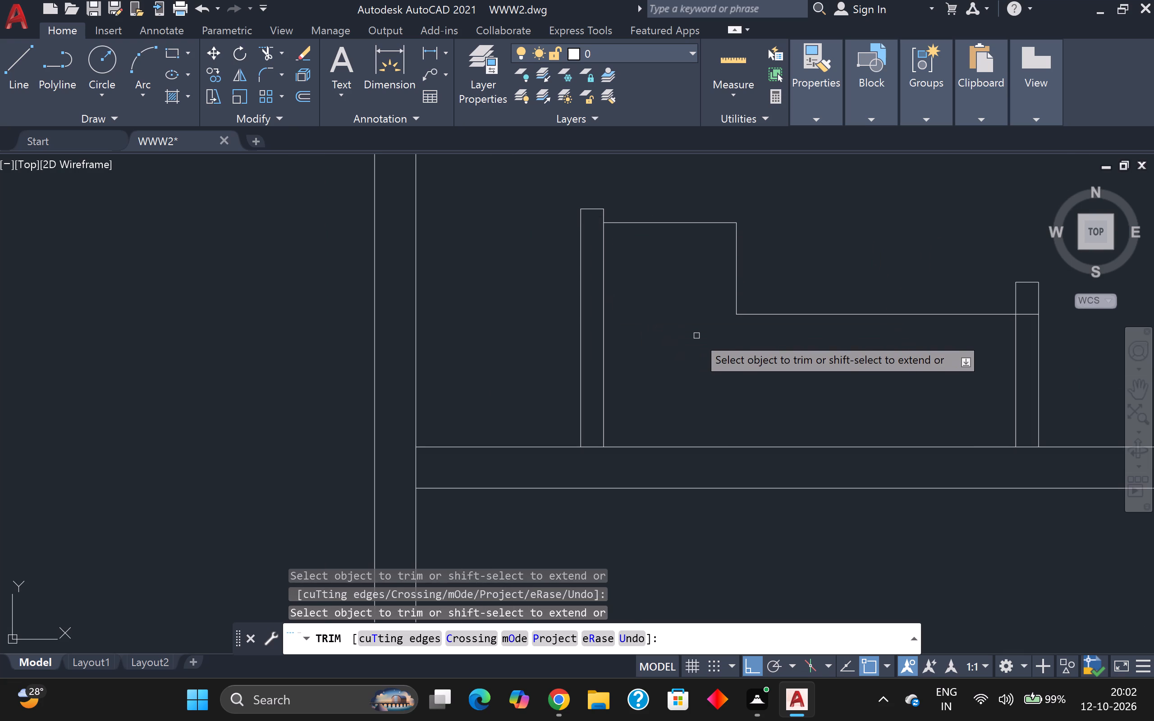
scroll(696, 334, "down", 1)
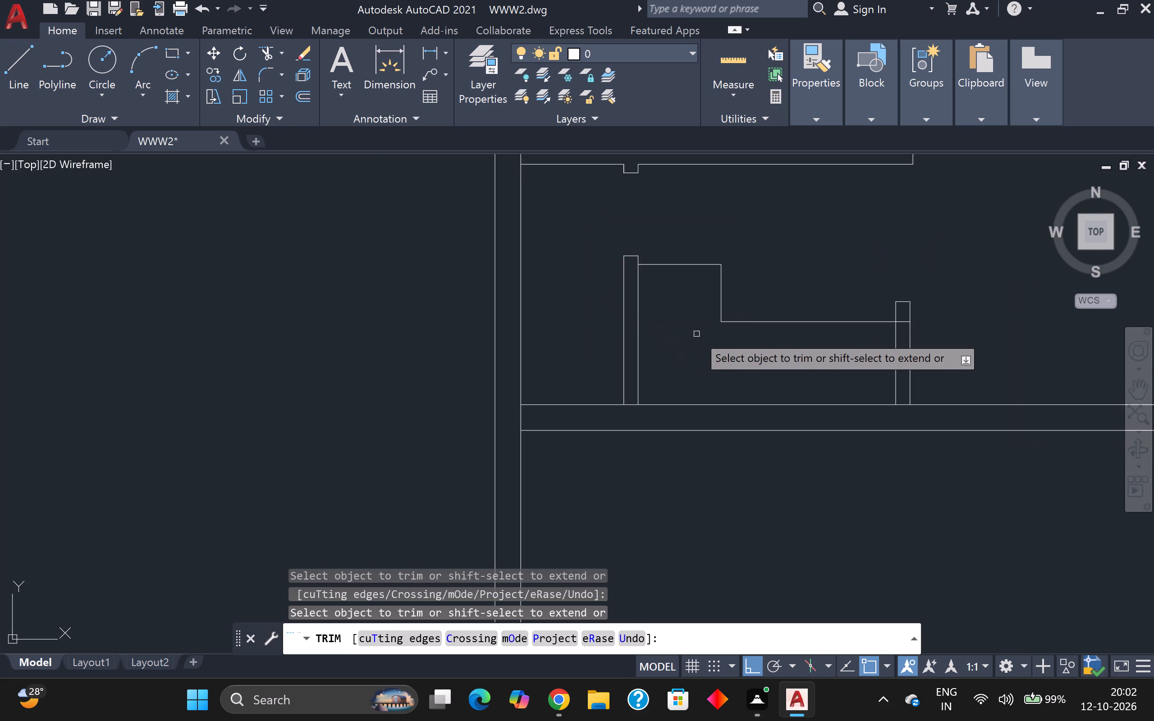
scroll(697, 334, "down", 1)
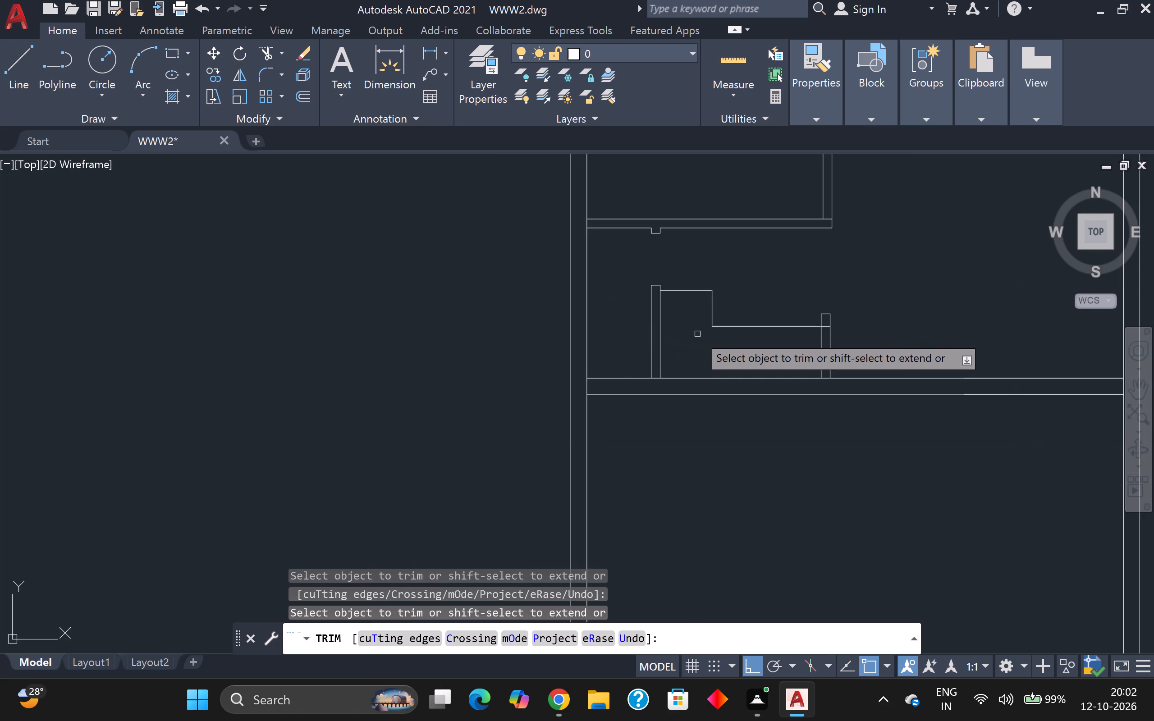
scroll(708, 339, "down", 1)
scroll(779, 335, "up", 1)
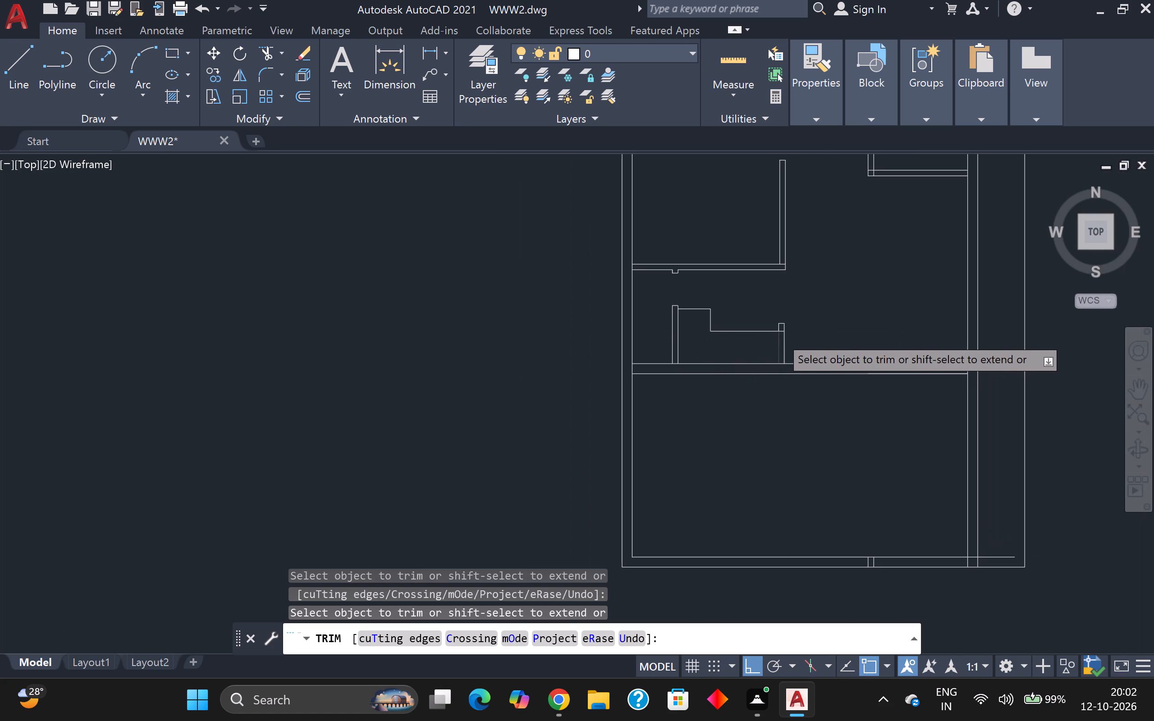
scroll(779, 335, "up", 1)
left_click(784, 328)
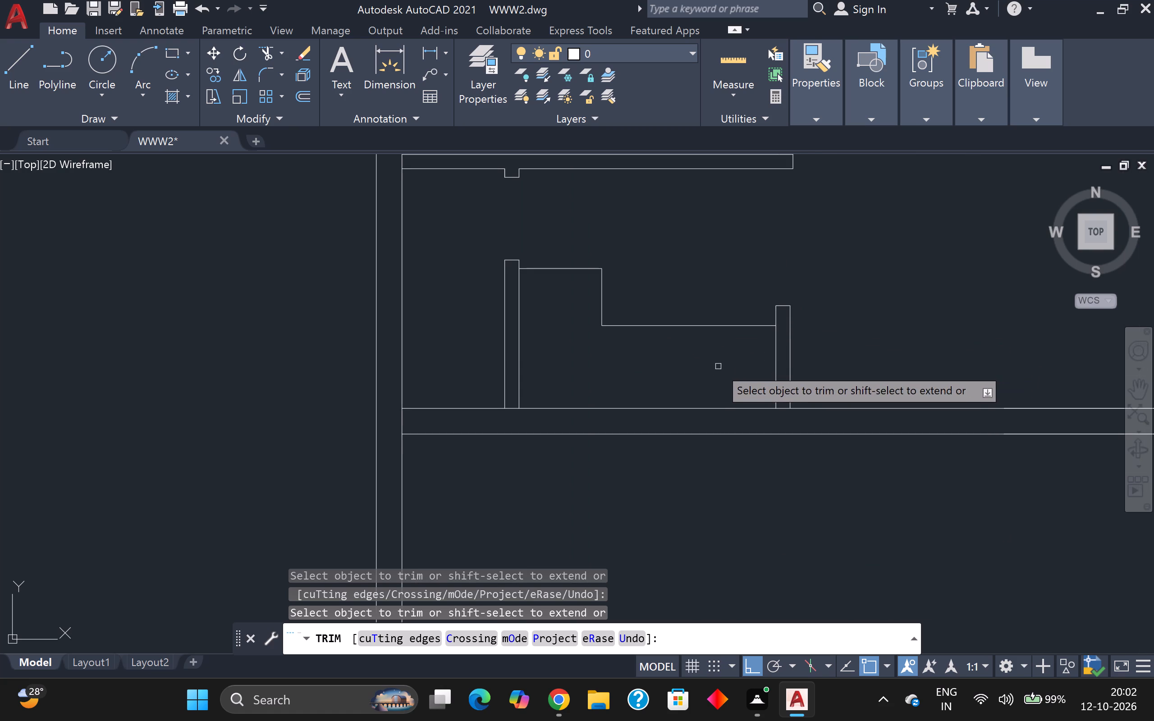
Remove the two short vertical lines crossing the bottom exterior wall.
middle_click_drag(719, 362, 681, 297)
scroll(681, 297, "up", 1)
scroll(681, 295, "down", 2)
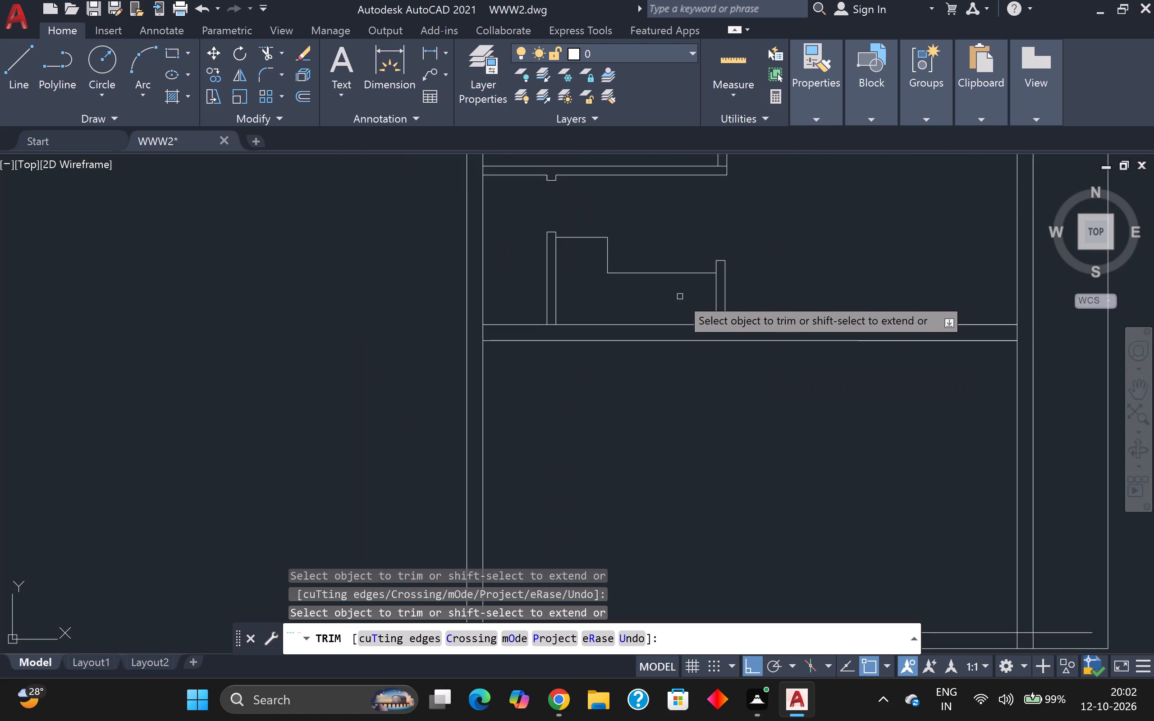
scroll(674, 297, "down", 1)
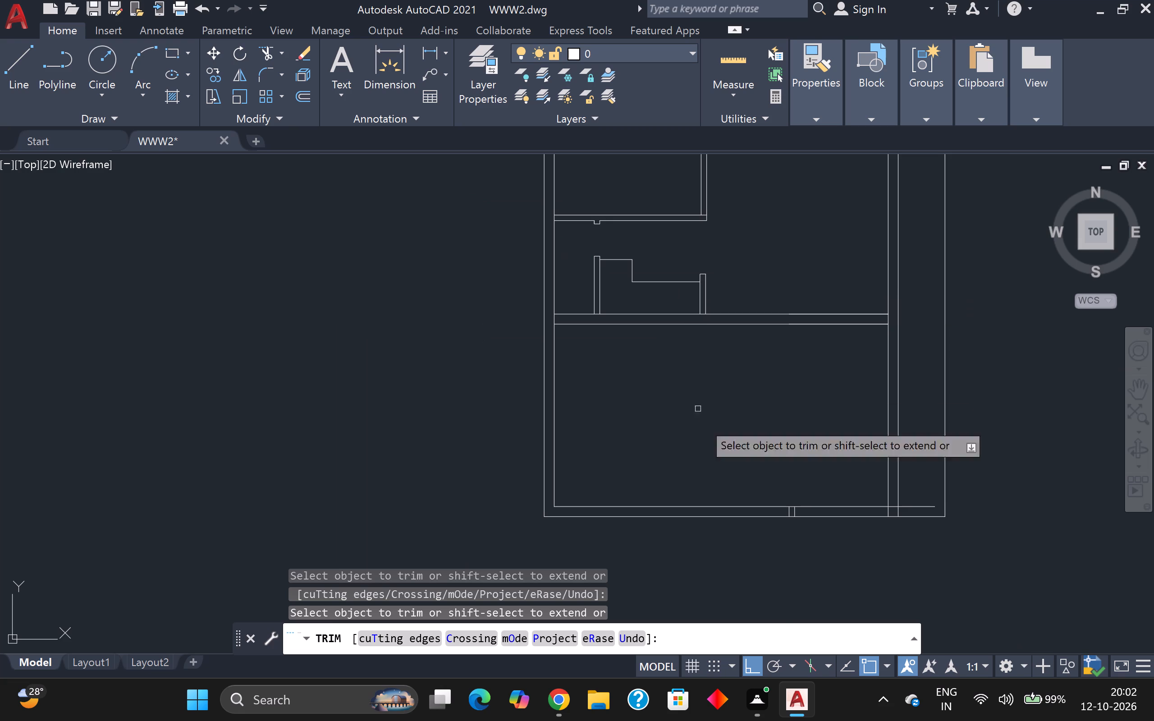
scroll(800, 536, "up", 2)
scroll(785, 496, "up", 1)
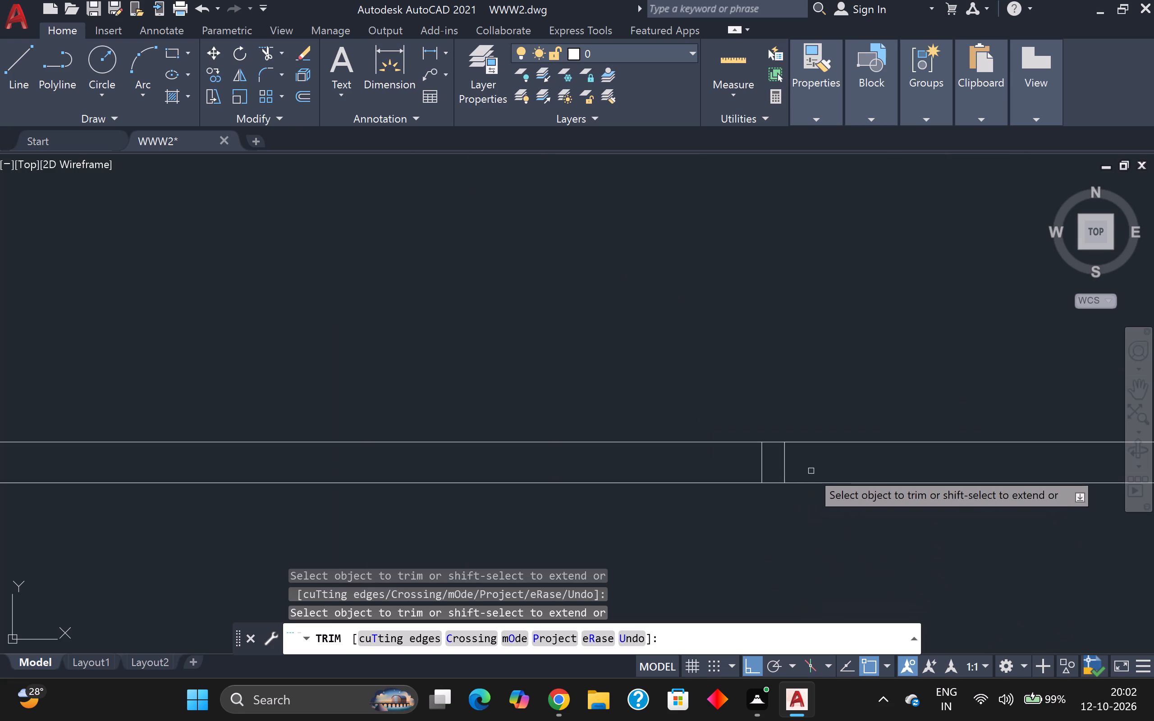
left_click(804, 468)
left_click(737, 468)
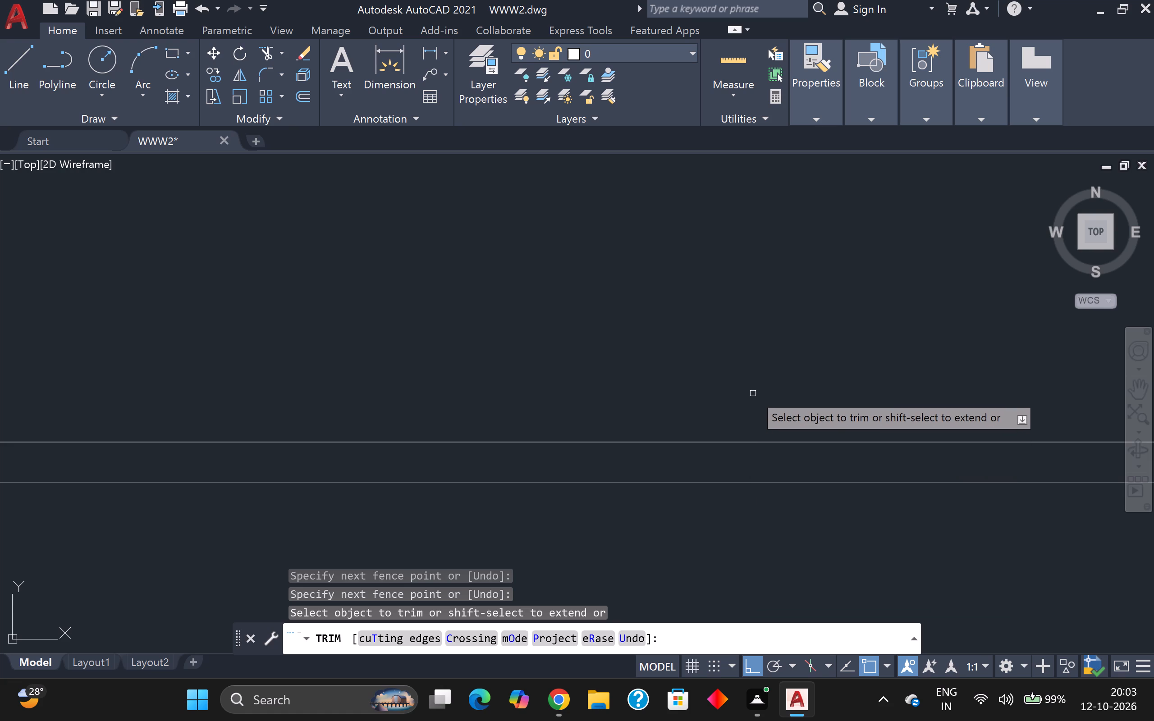
Offset the left exterior wall's inner line 4'10" to the right through the bottom room.
scroll(751, 392, "down", 2)
scroll(699, 353, "down", 2)
middle_click_drag(639, 306, 631, 395)
scroll(638, 361, "down", 1)
scroll(632, 384, "up", 1)
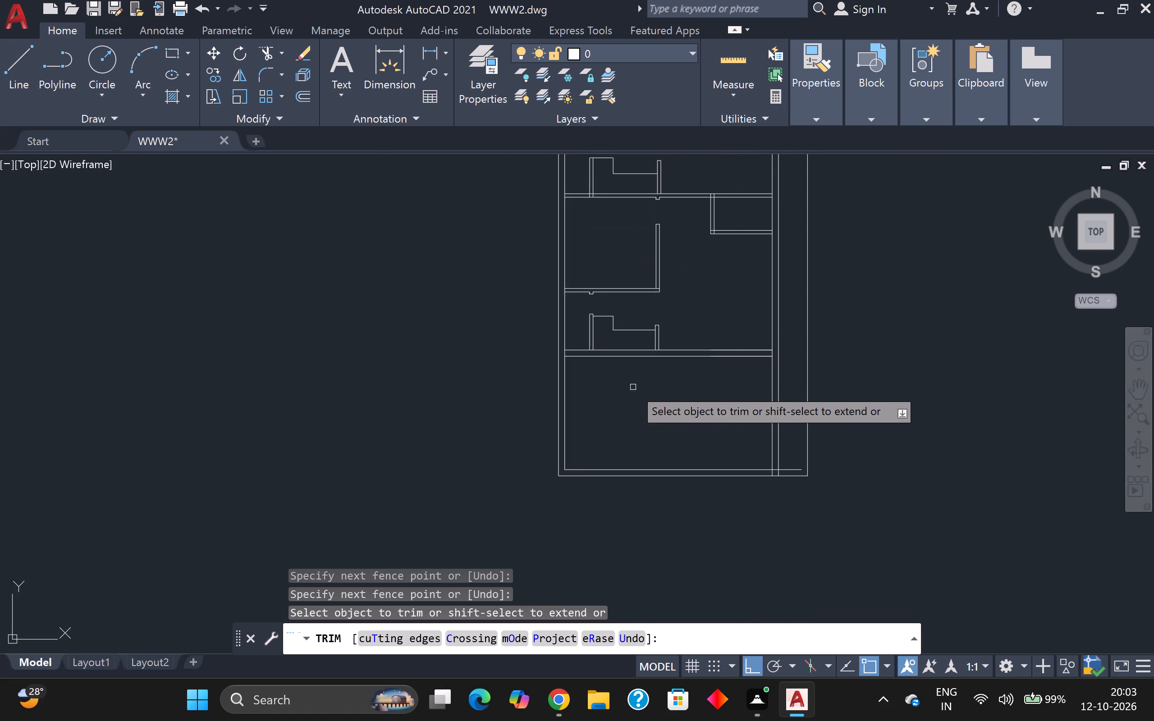
scroll(633, 388, "up", 1)
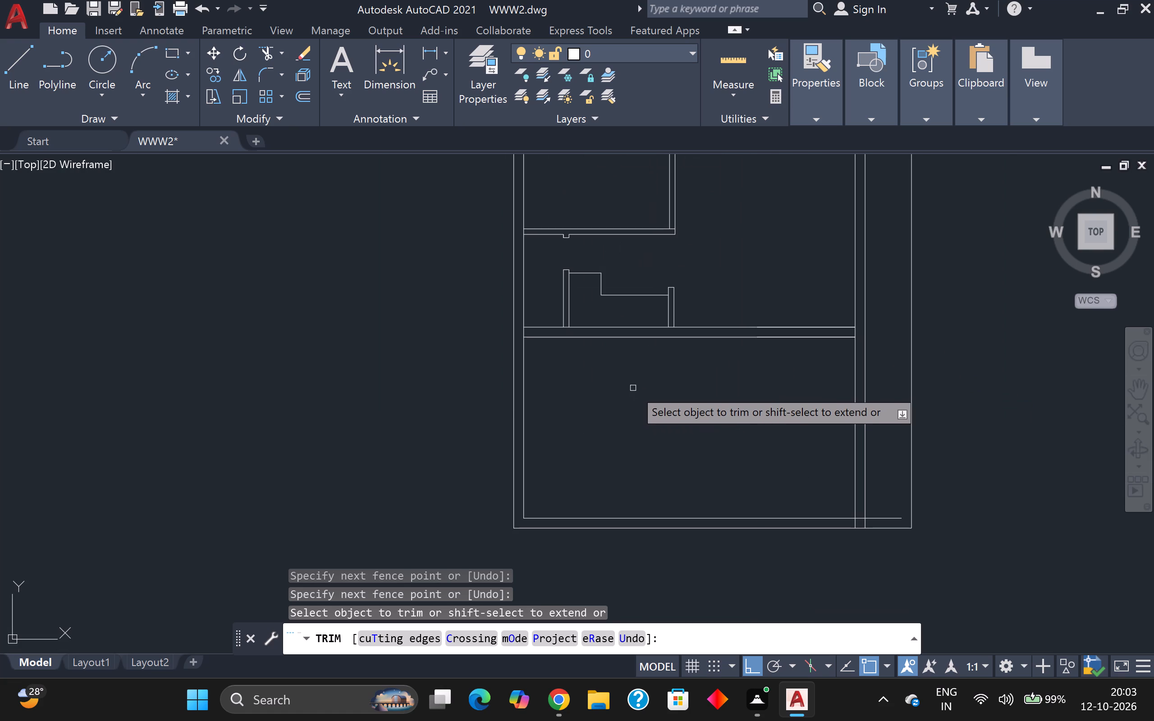
key("o")
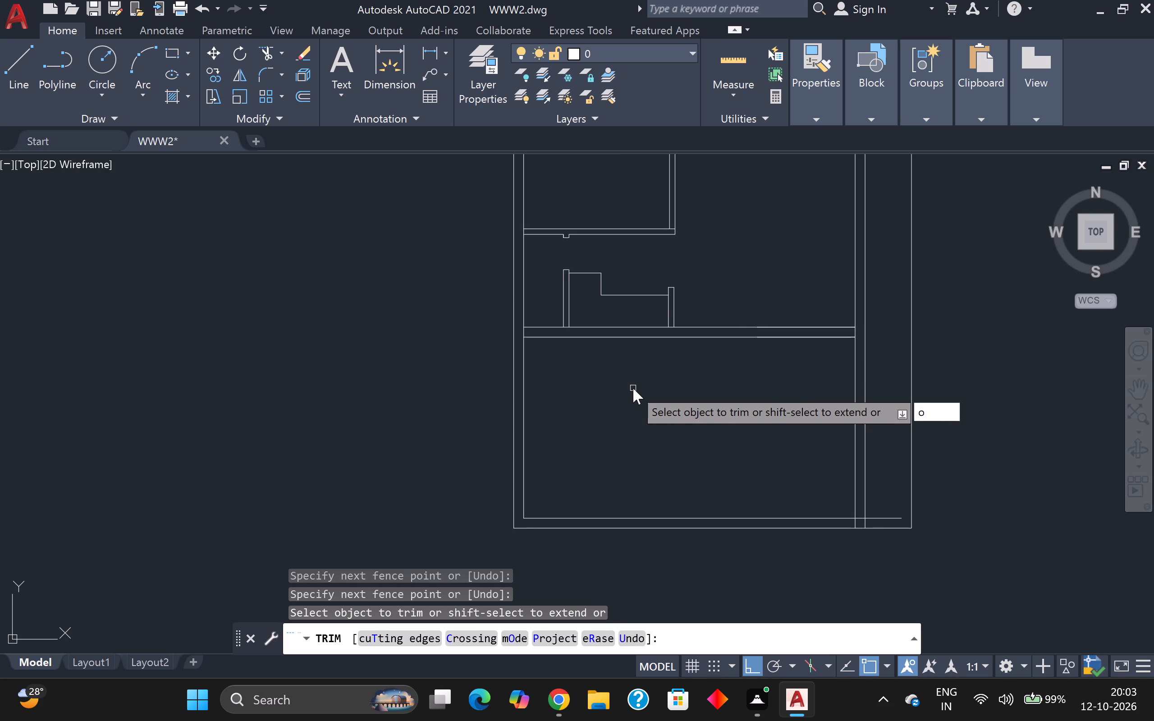
key("Escape")
key("o")
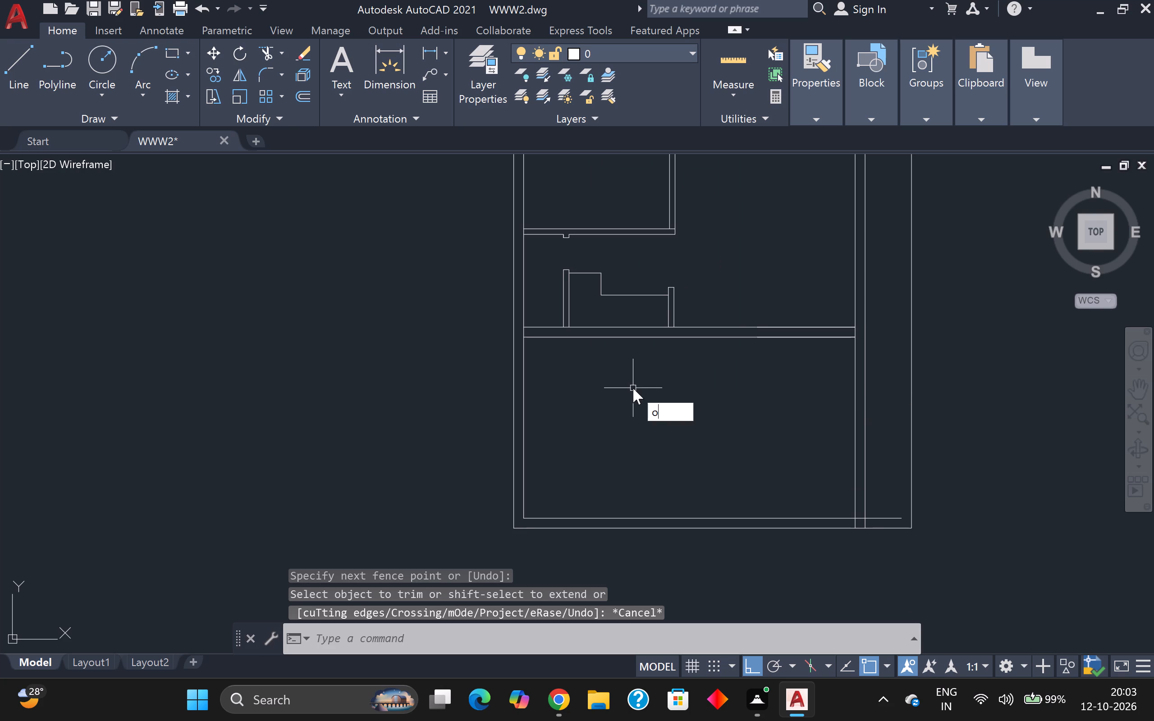
key("Return")
key("Return")
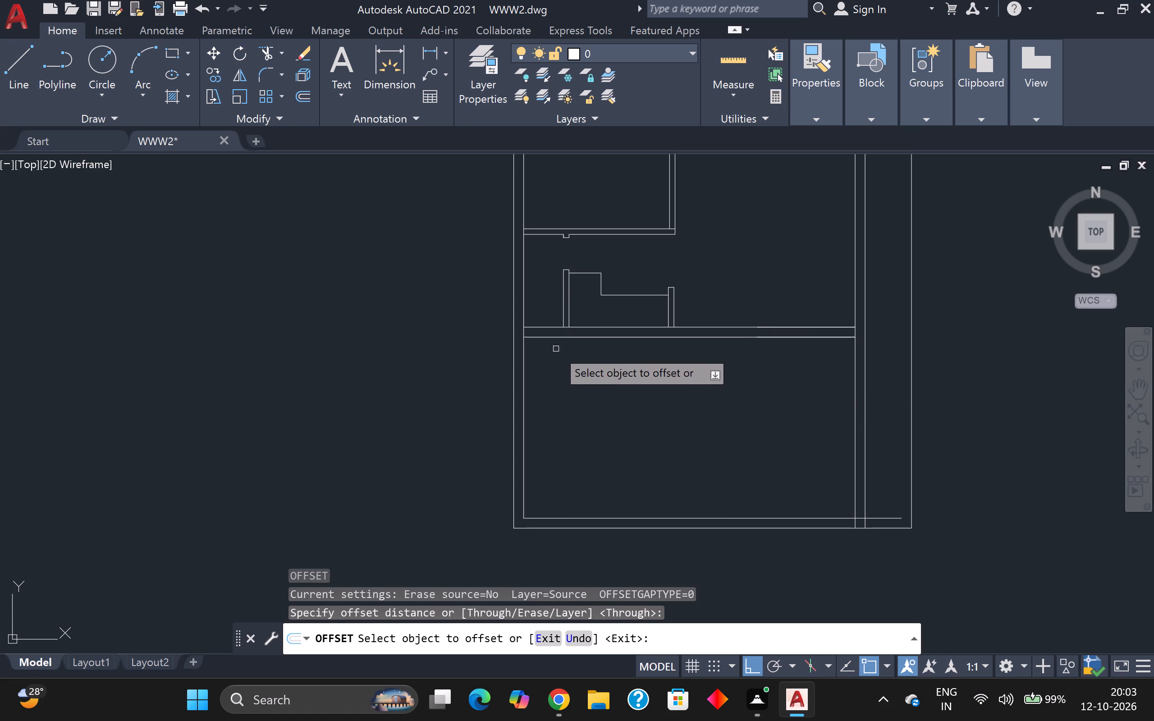
scroll(634, 362, "down", 4)
scroll(672, 351, "up", 2)
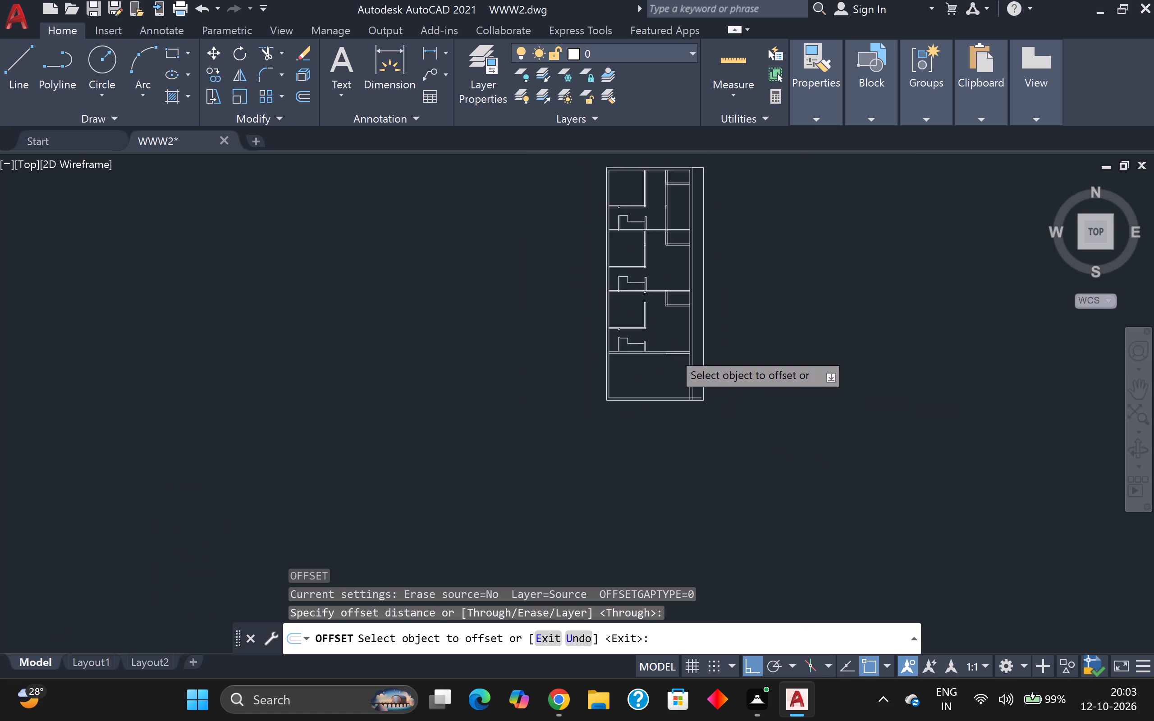
scroll(672, 351, "up", 3)
scroll(672, 354, "down", 1)
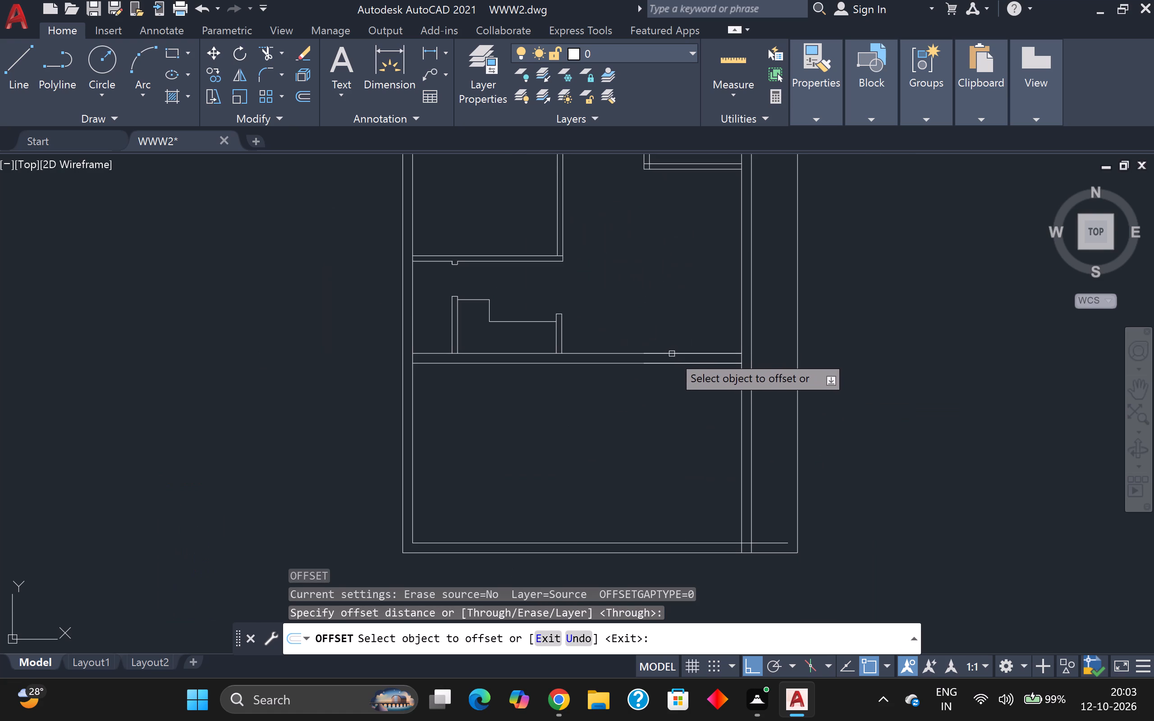
left_click(503, 366)
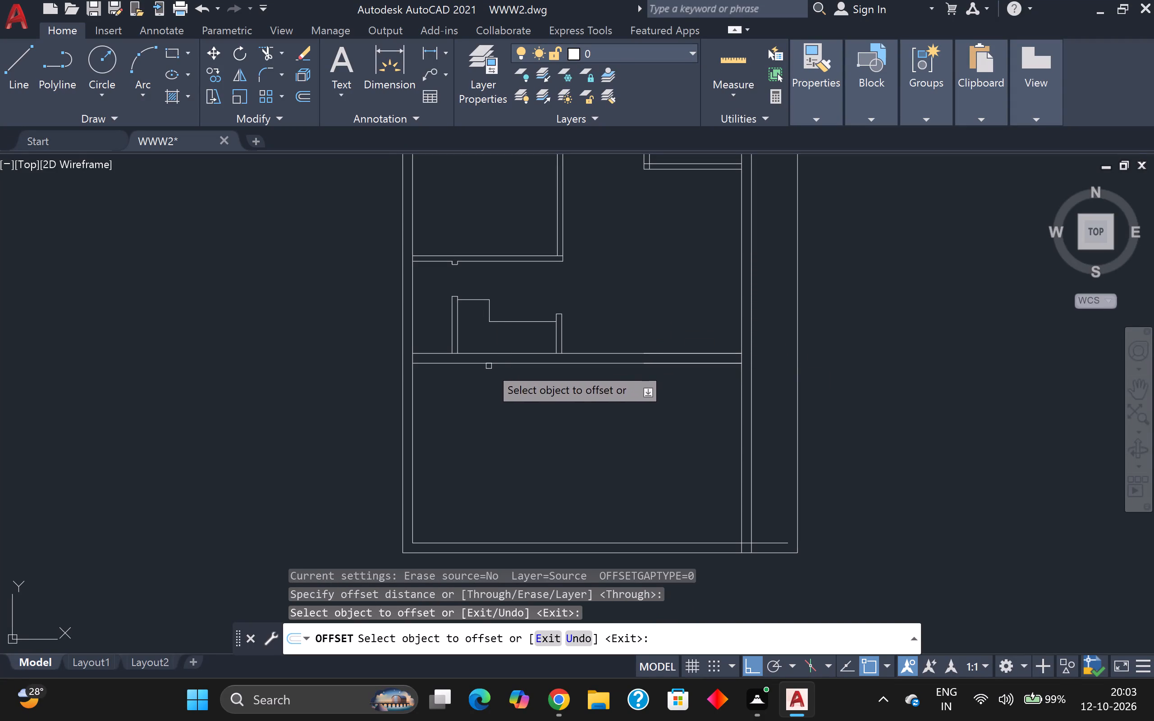
left_click(412, 379)
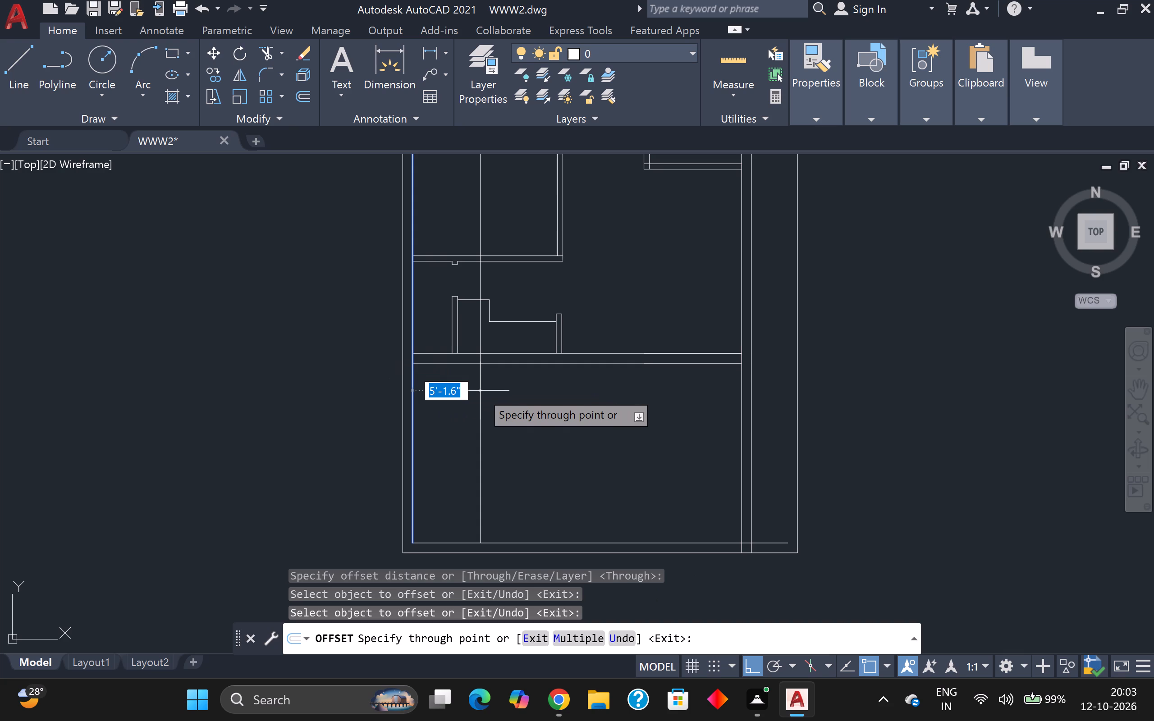
key("4")
key("apostrophe")
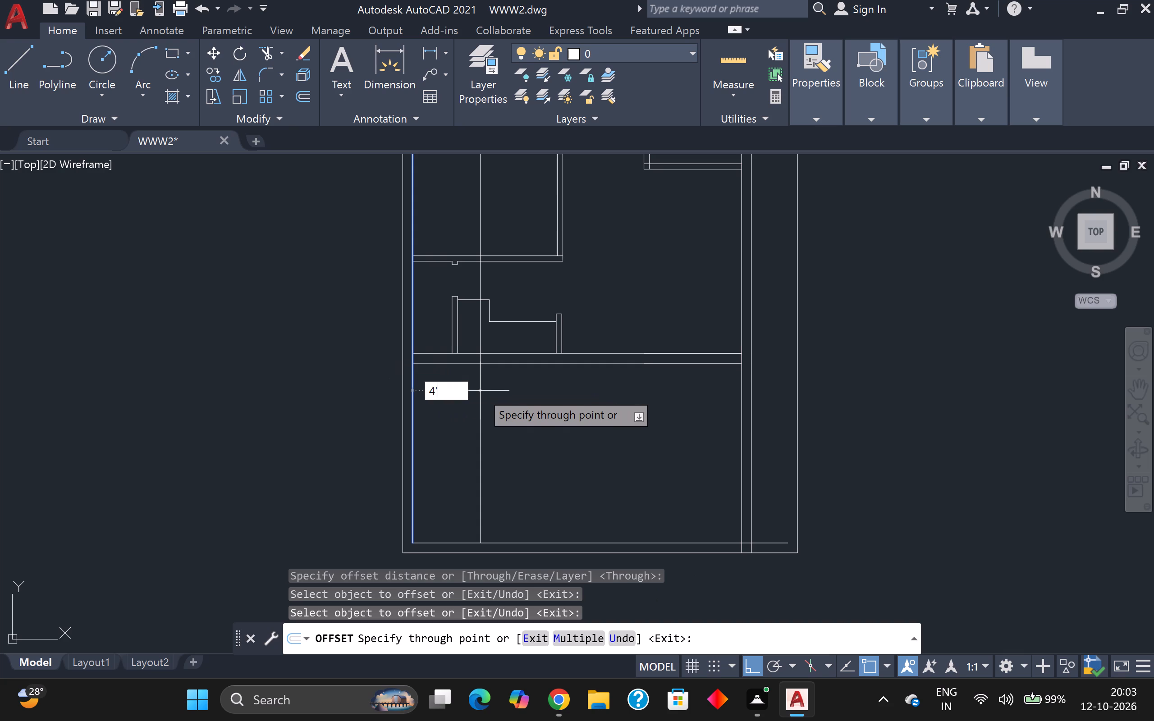
type("10")
key("shift+quotedbl")
key("Return")
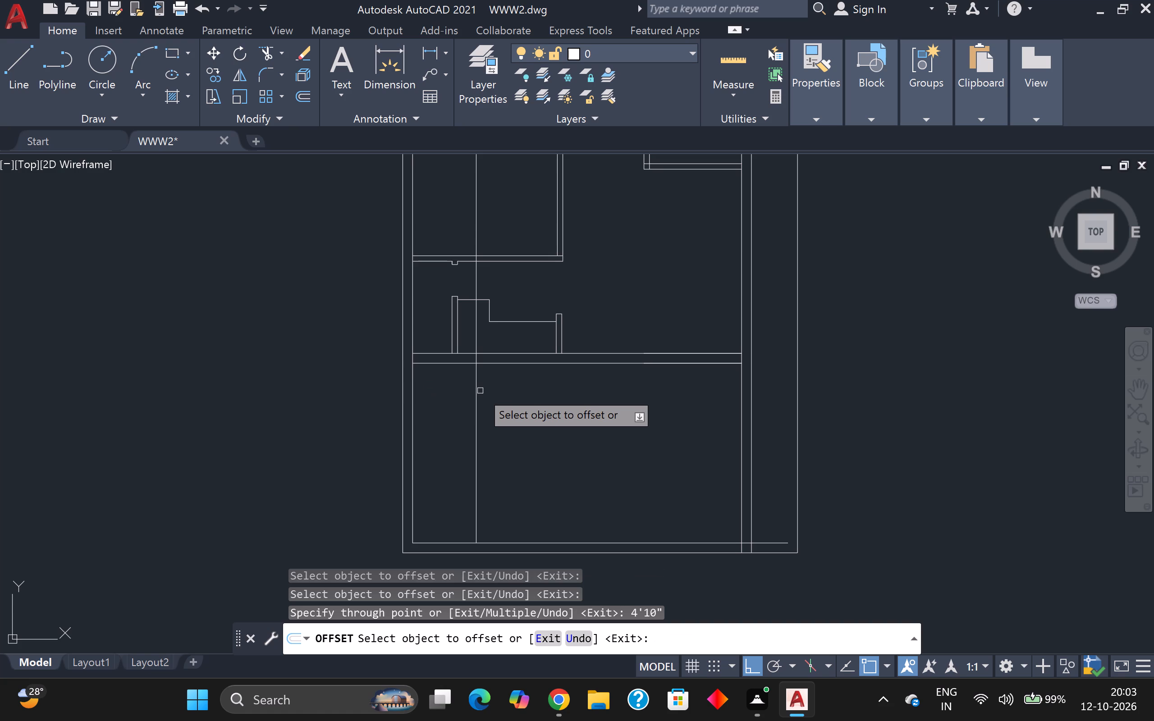
Offset the lower line of the bottom room's upper wall 8' downward.
left_click(466, 361)
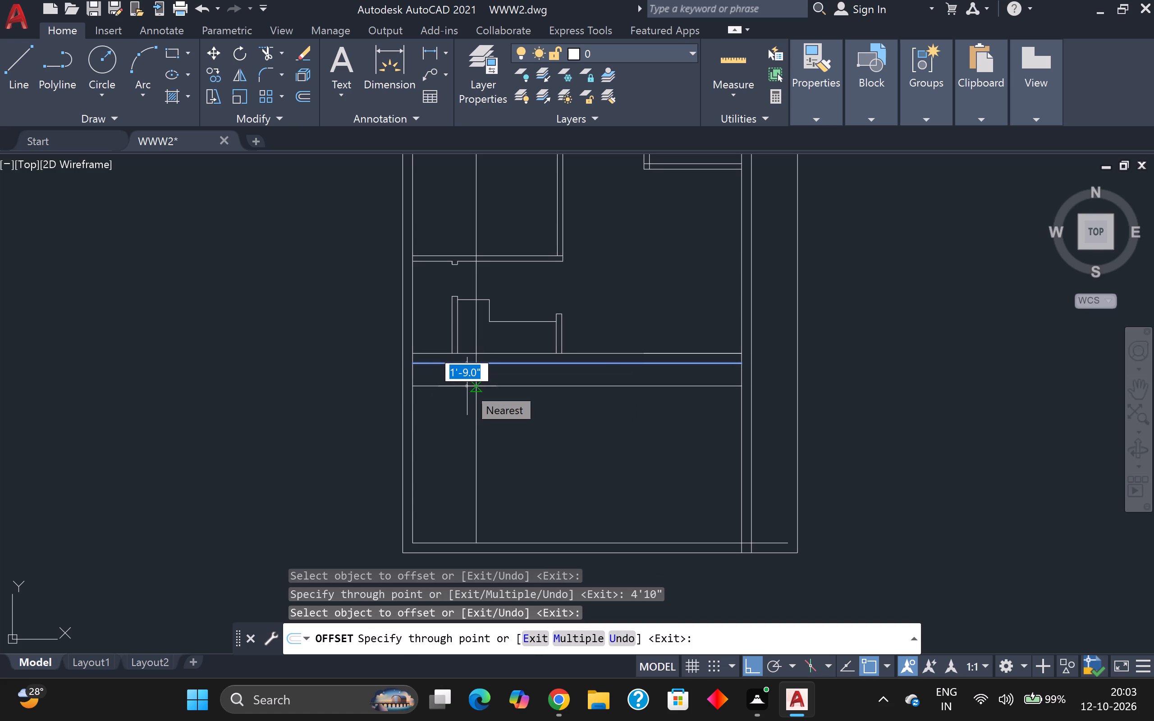
key("8")
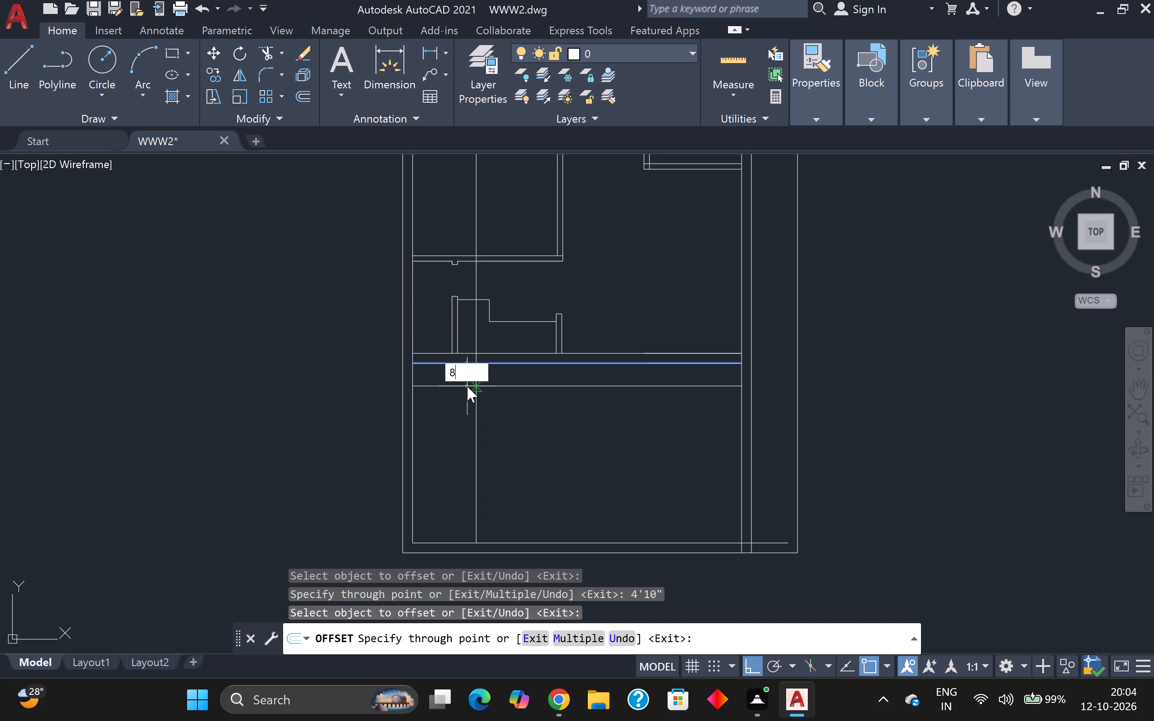
key("apostrophe")
key("Return")
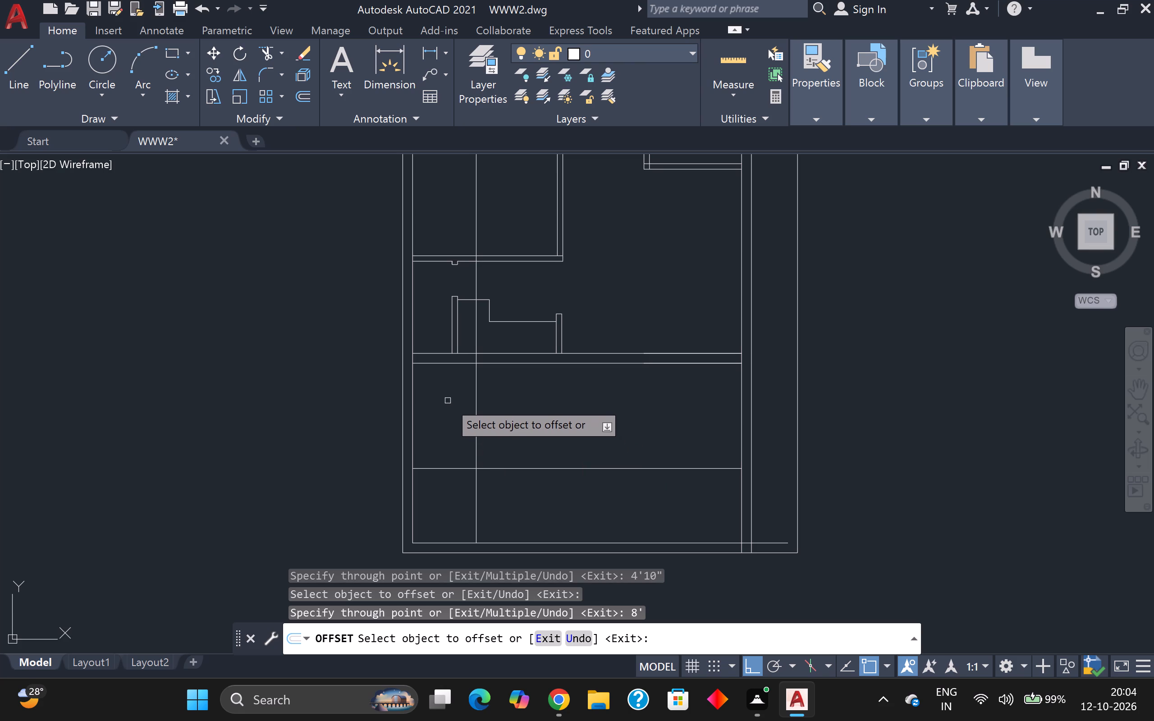
Offset the 4'10" vertical offset line another 10" to the right.
scroll(452, 386, "down", 2)
scroll(455, 444, "up", 2)
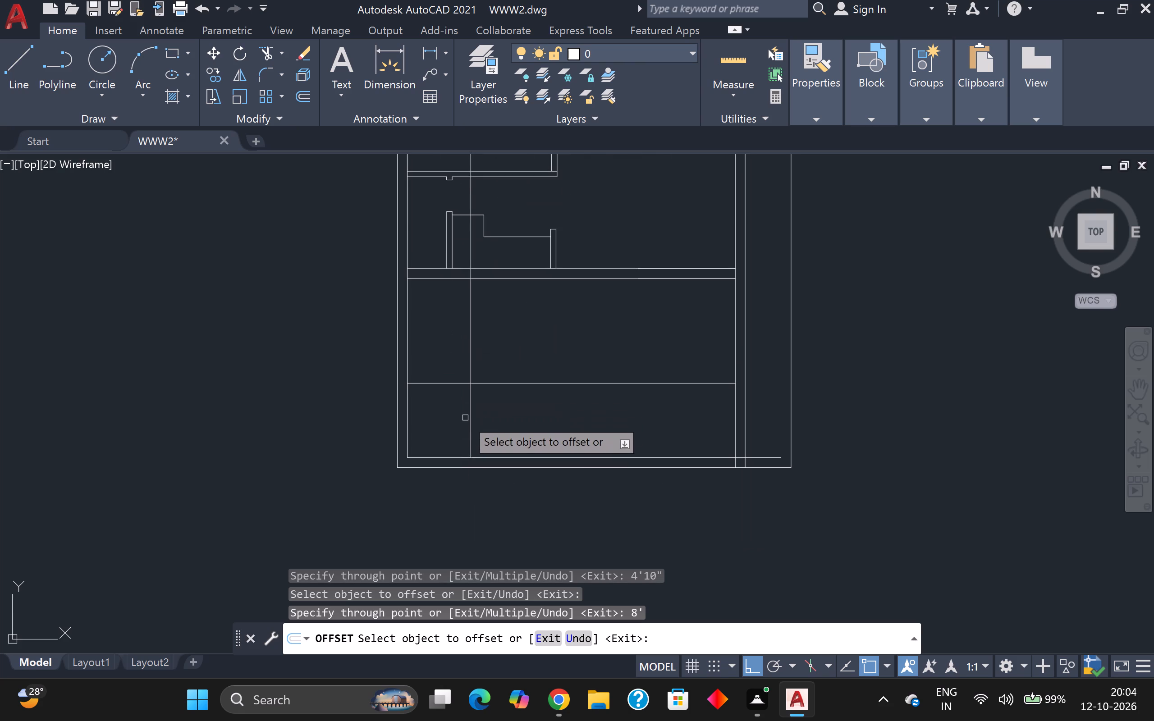
left_click(471, 327)
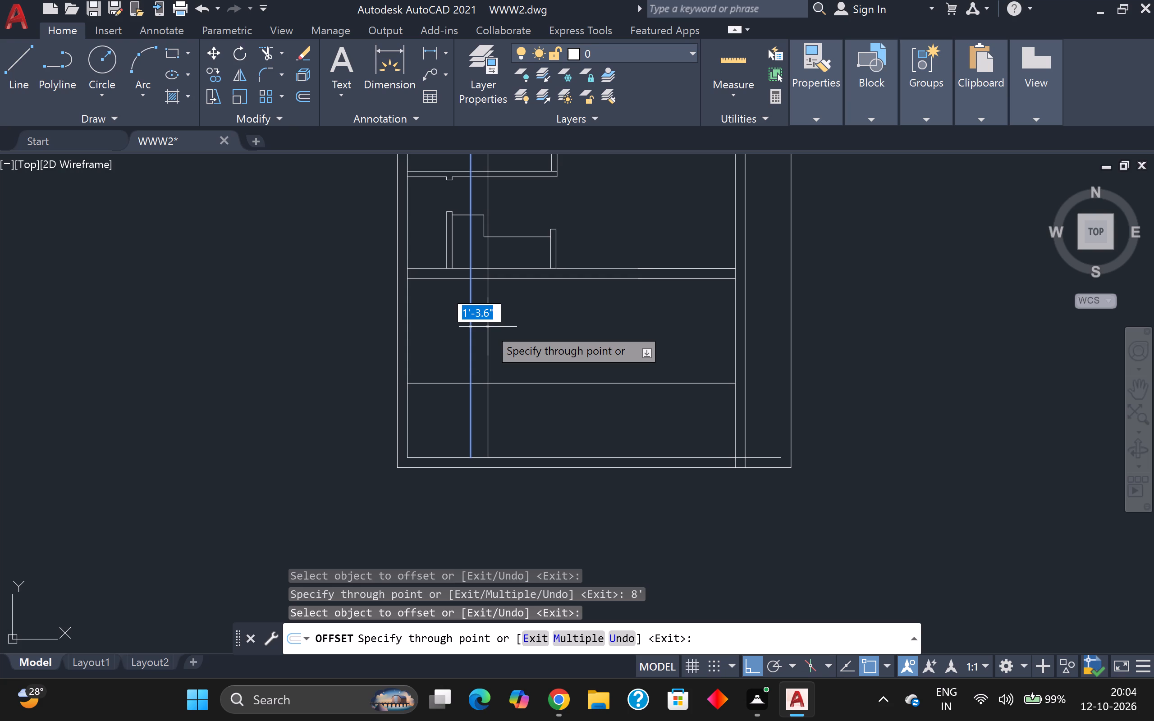
type("10")
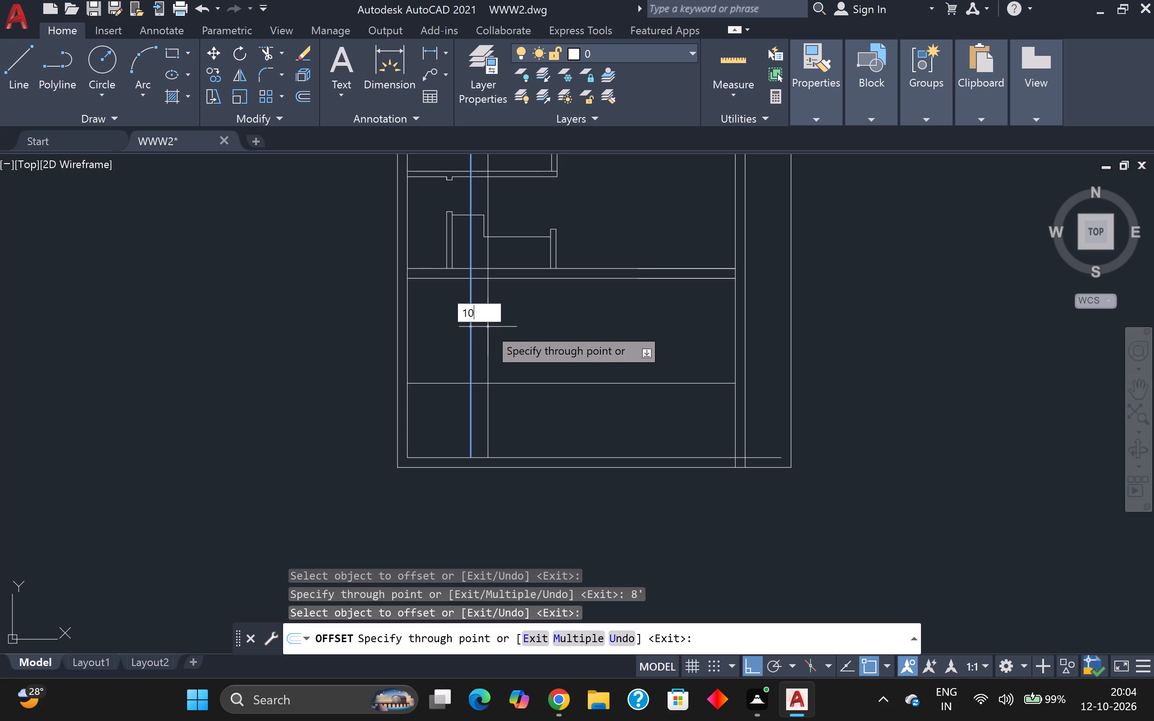
key("shift+quotedbl")
key("Return")
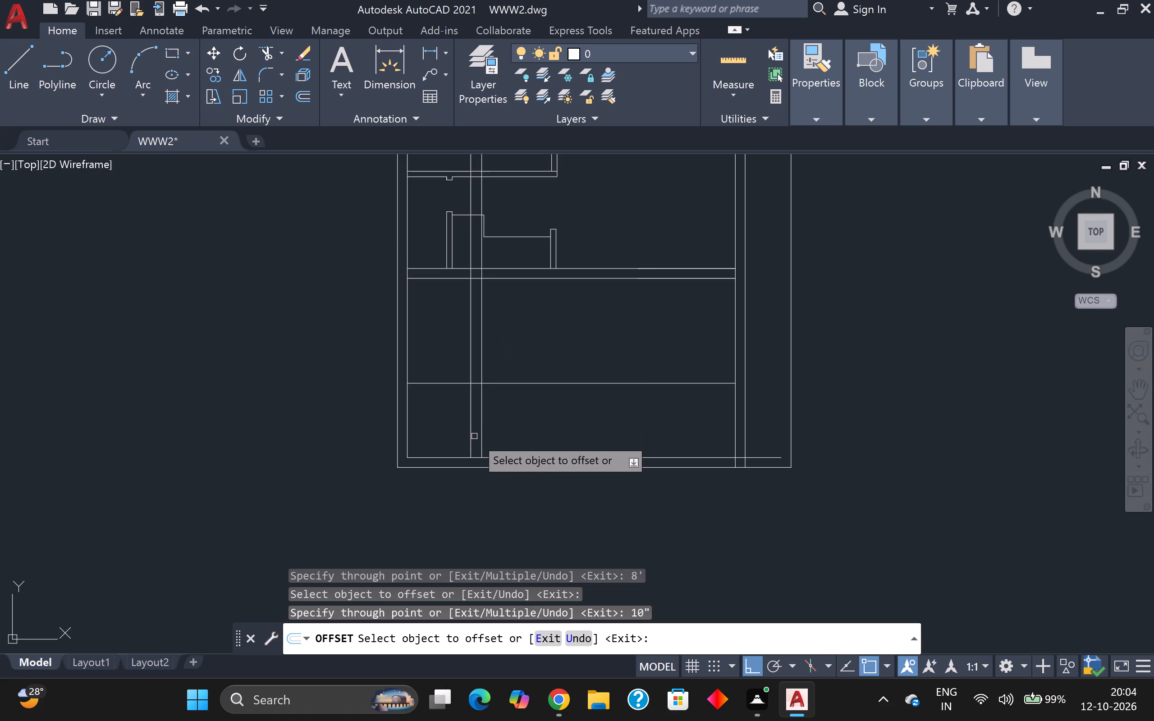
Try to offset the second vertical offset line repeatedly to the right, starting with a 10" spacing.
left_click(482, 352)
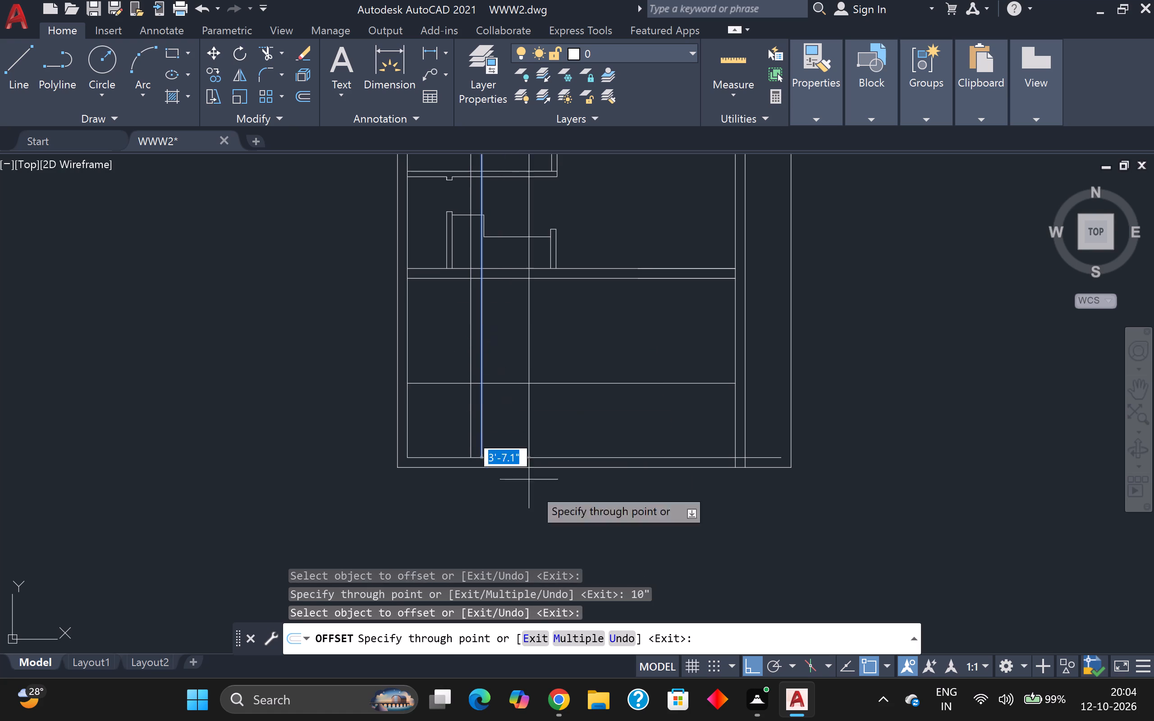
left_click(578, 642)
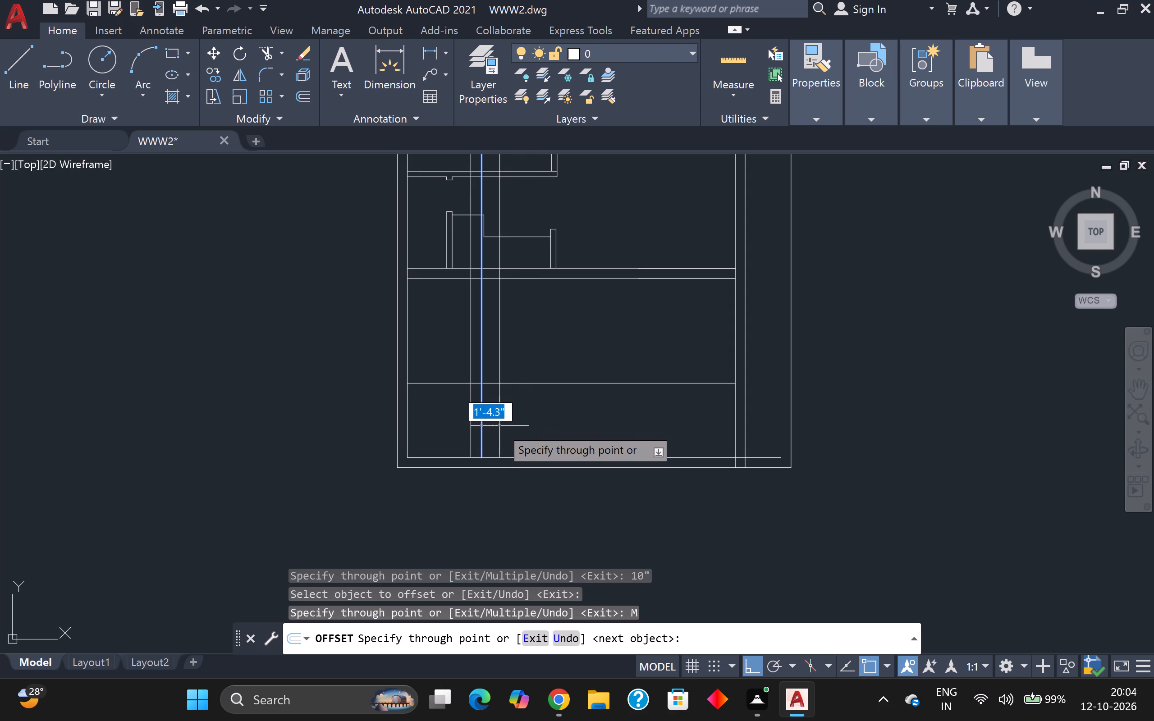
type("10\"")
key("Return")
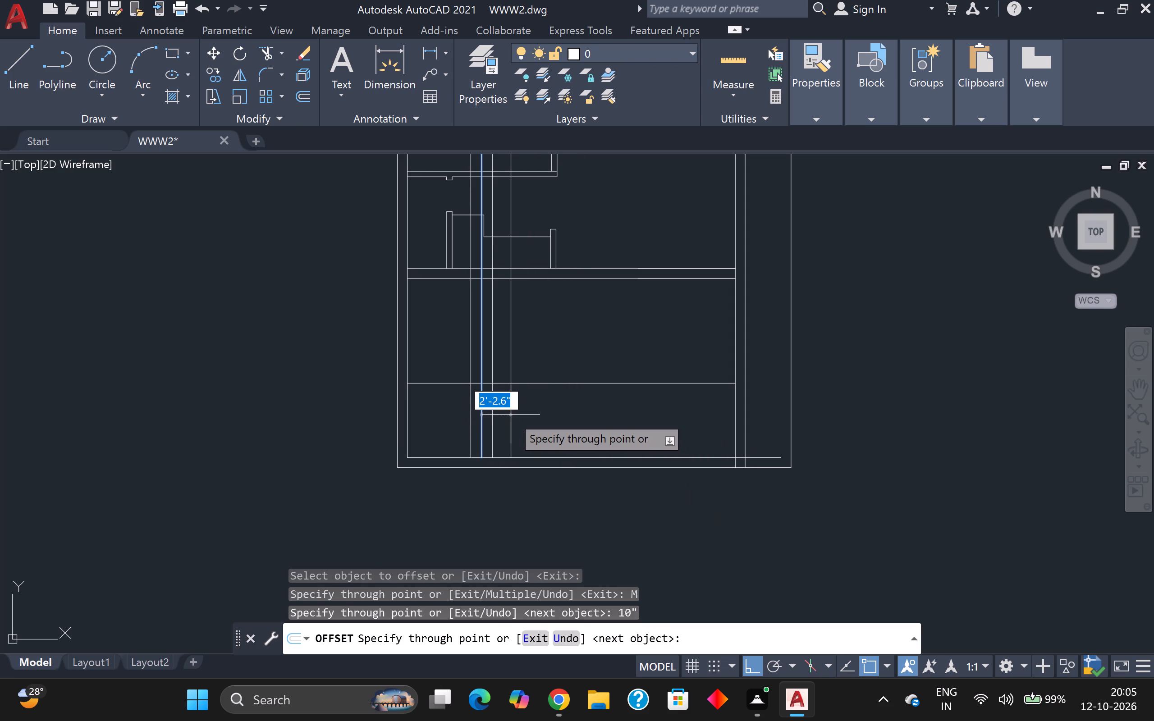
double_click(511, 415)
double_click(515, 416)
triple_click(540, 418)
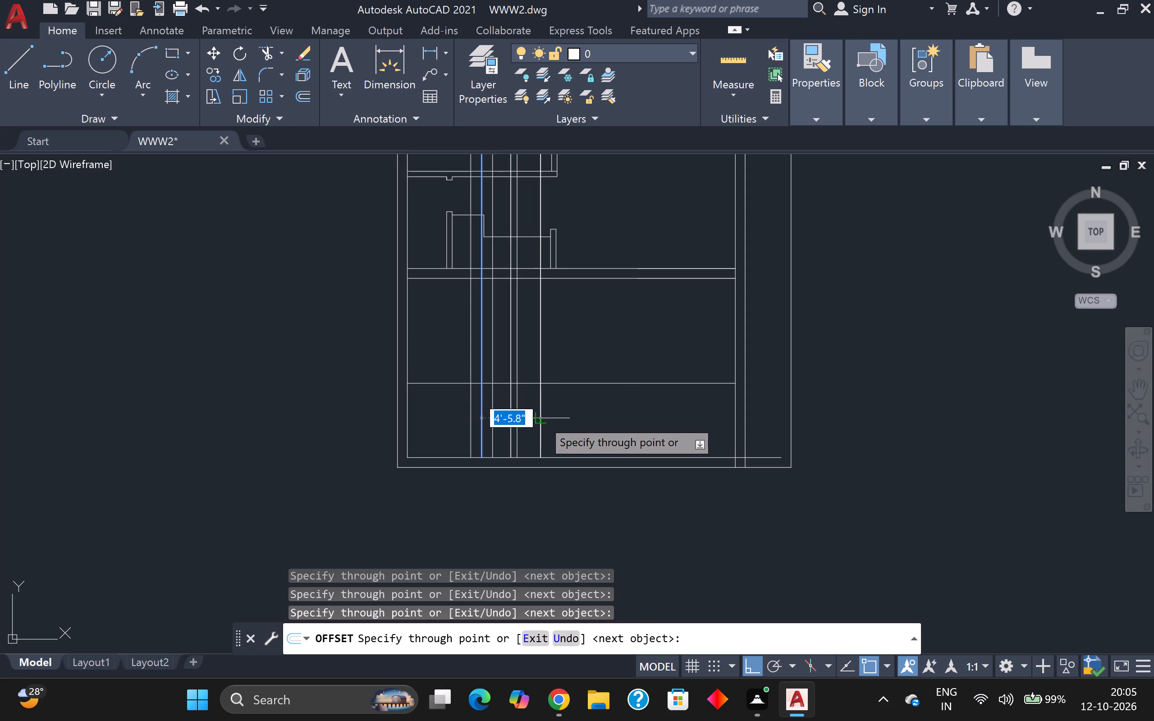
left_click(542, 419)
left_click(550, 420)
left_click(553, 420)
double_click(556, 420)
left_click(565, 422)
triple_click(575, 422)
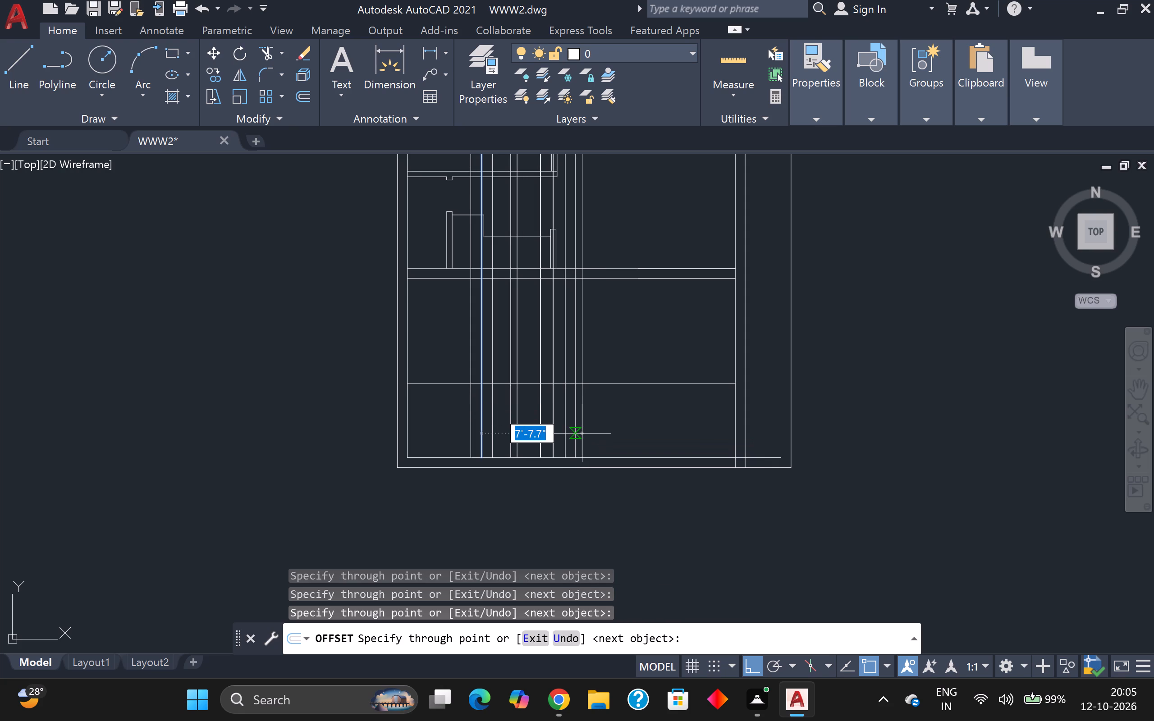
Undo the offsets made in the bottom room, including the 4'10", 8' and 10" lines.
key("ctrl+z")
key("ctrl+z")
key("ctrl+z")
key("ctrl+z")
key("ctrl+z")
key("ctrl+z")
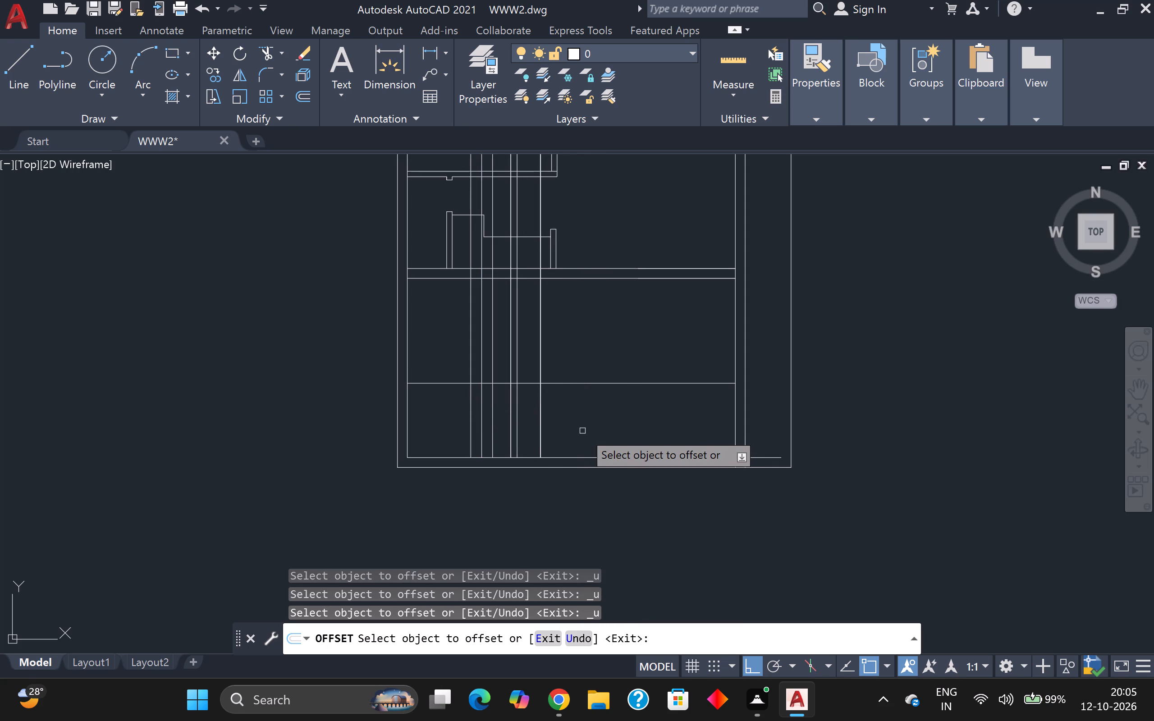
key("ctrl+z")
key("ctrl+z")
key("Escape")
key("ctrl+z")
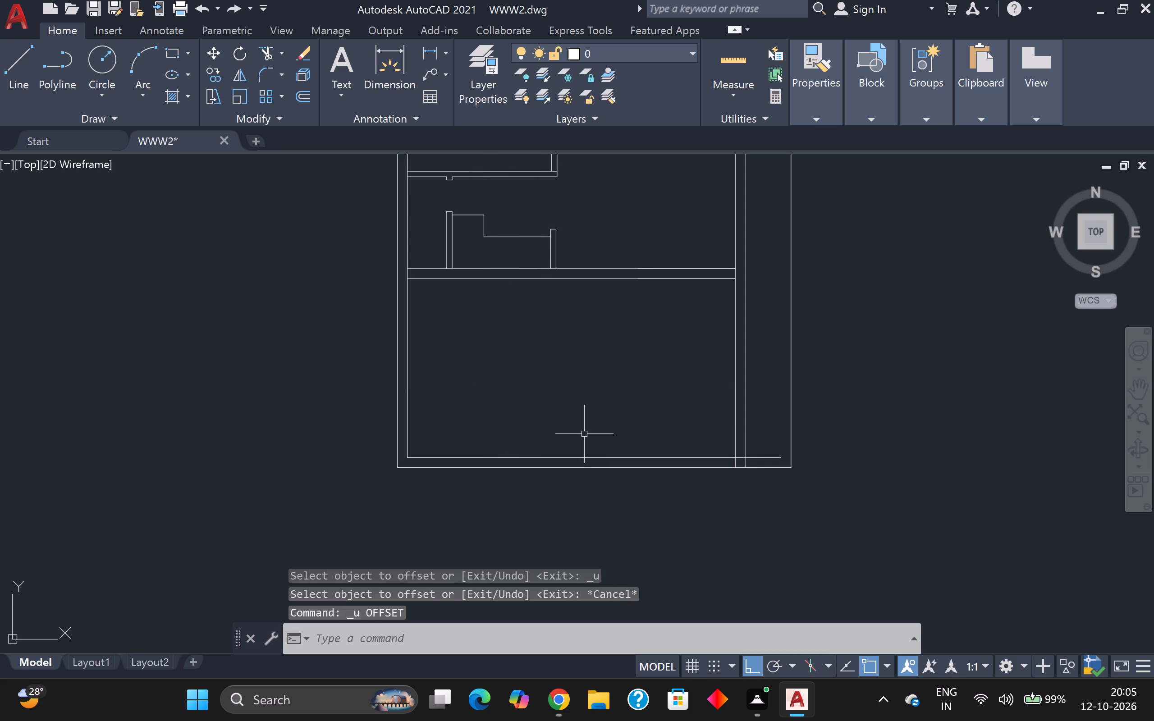
Offset the left exterior wall's inner line 4'10" to the right through the bottom room.
key("o")
key("Return")
key("Return")
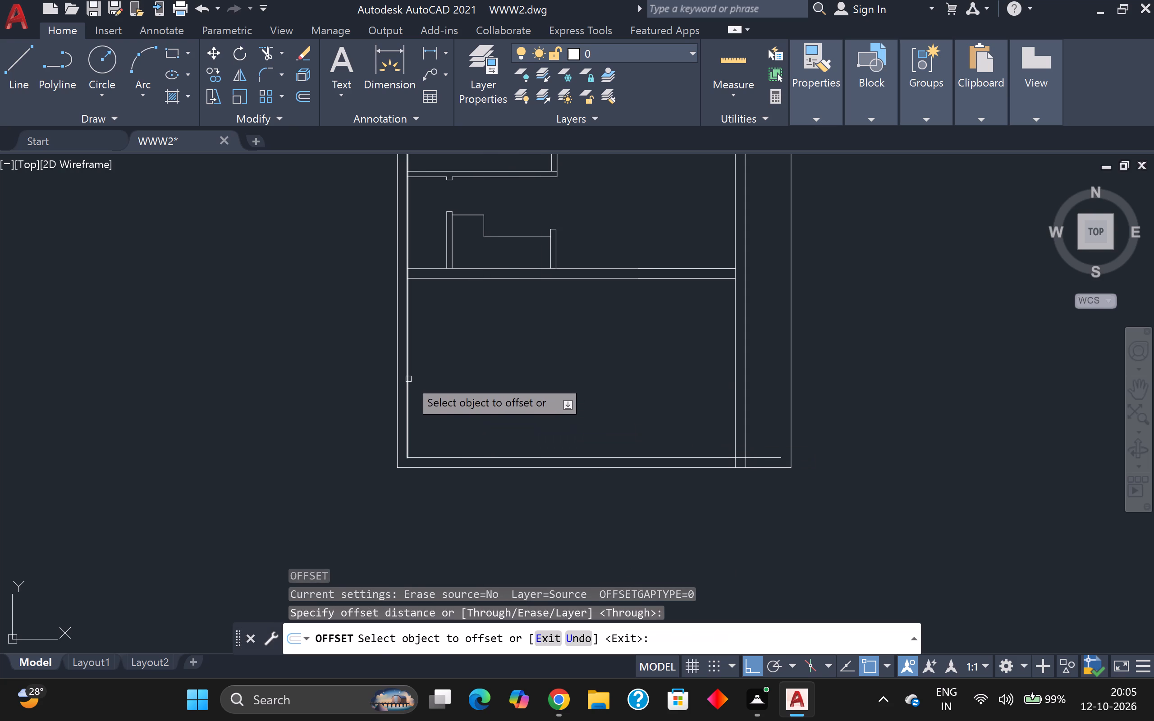
left_click(408, 379)
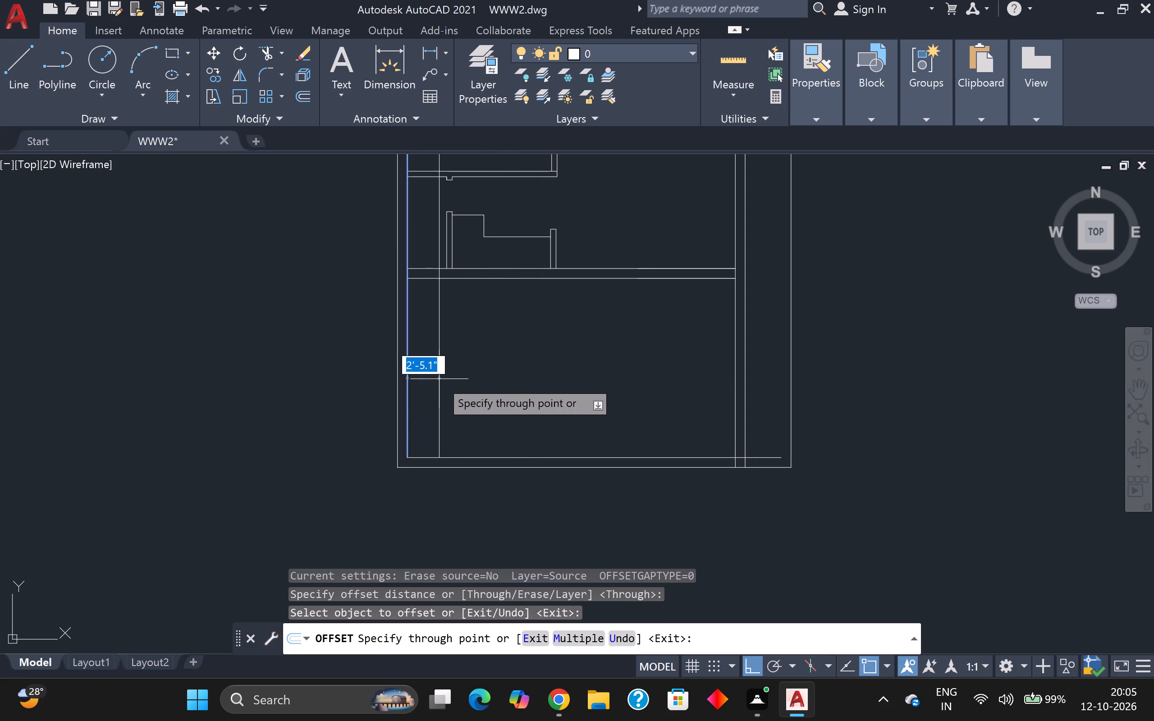
key("4")
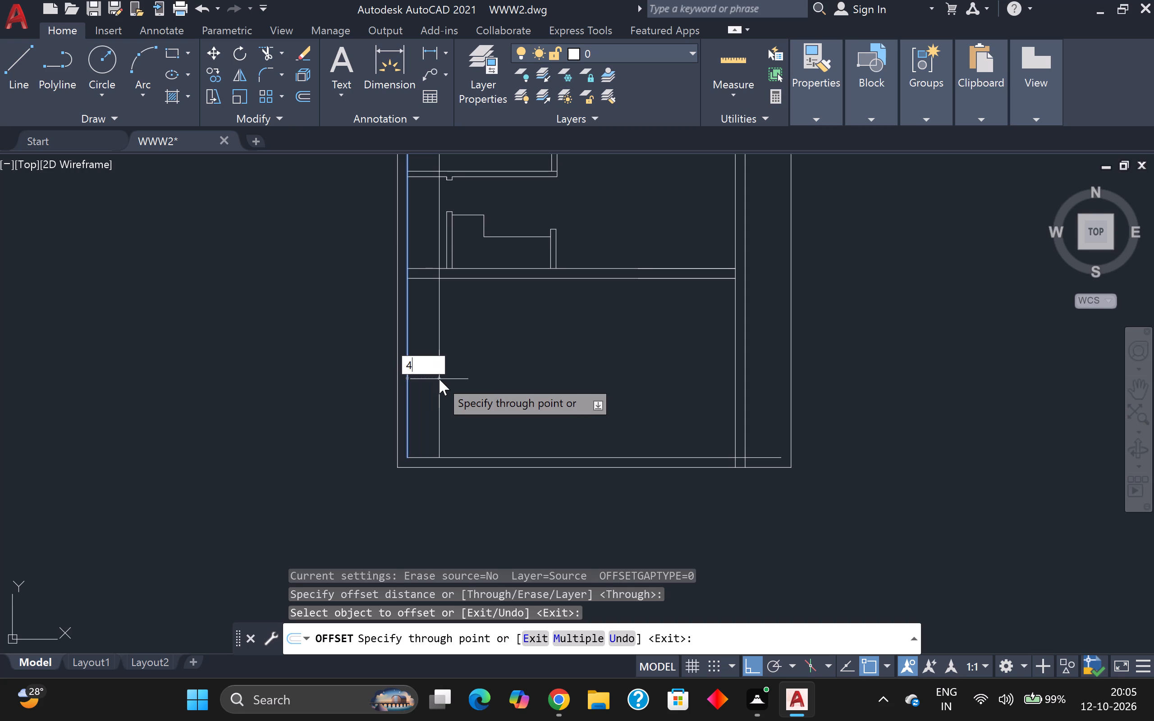
type("'10")
key("Return")
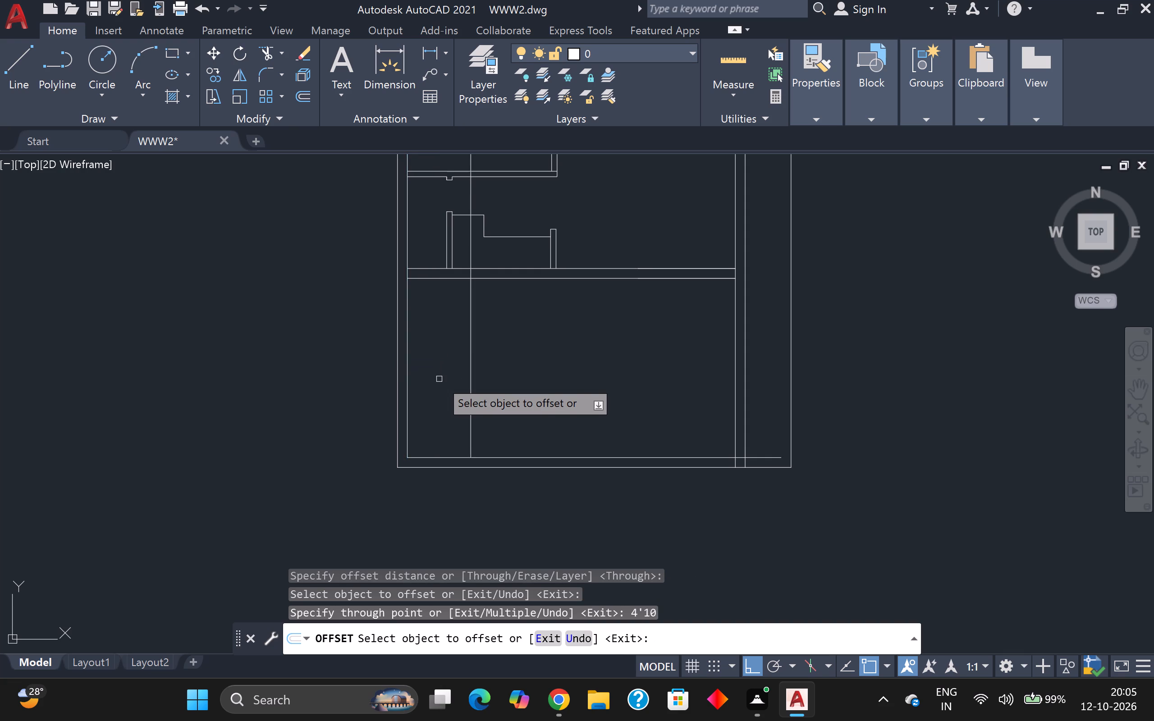
Offset the lower line of the bottom room's upper wall 8' downward.
left_click(455, 280)
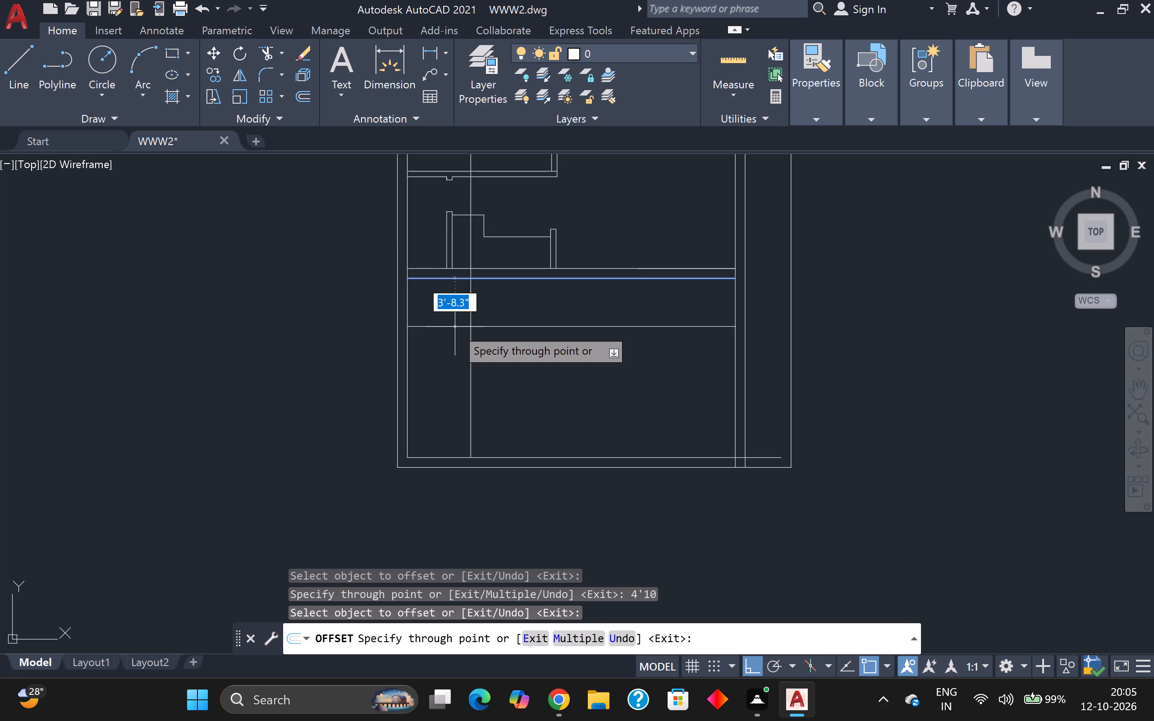
type("8'")
key("Return")
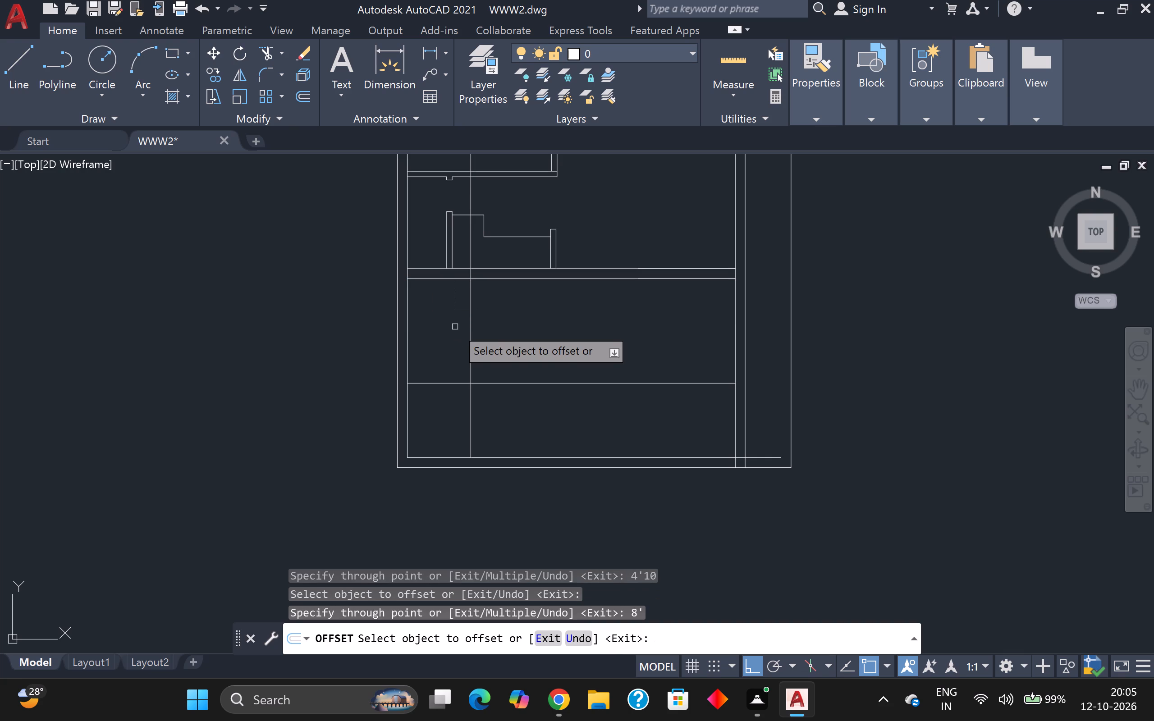
Trim the vertical offset line below the 8' horizontal offset line.
left_click(266, 50)
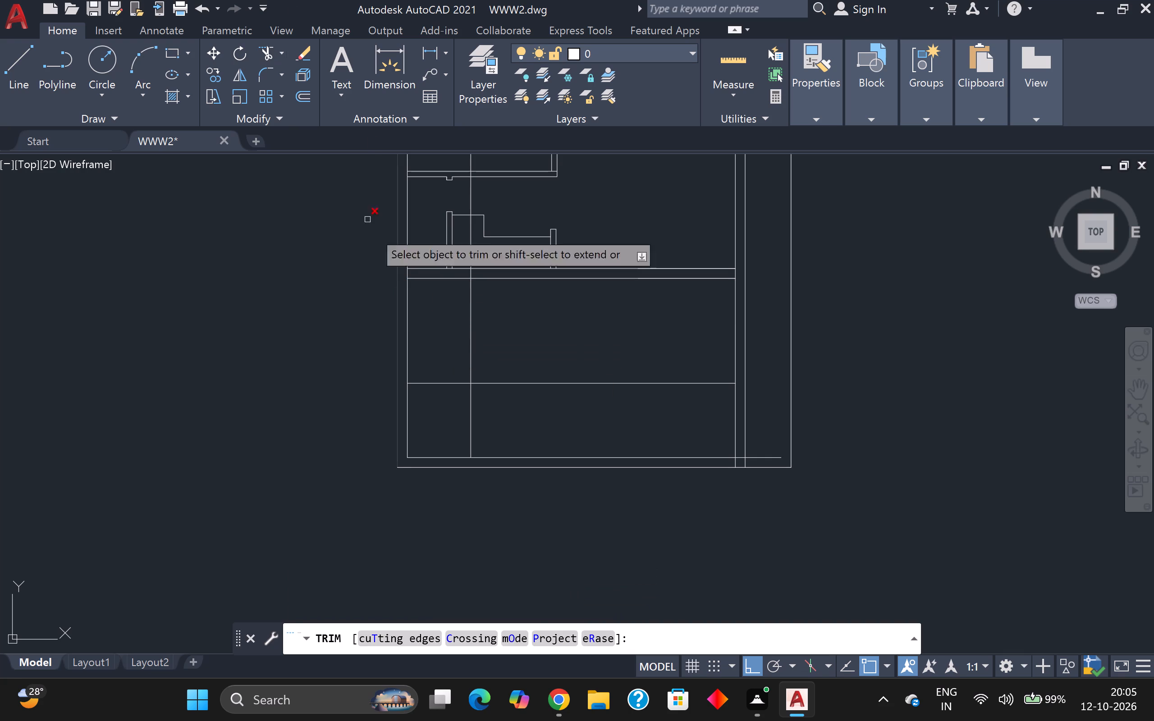
left_click(470, 402)
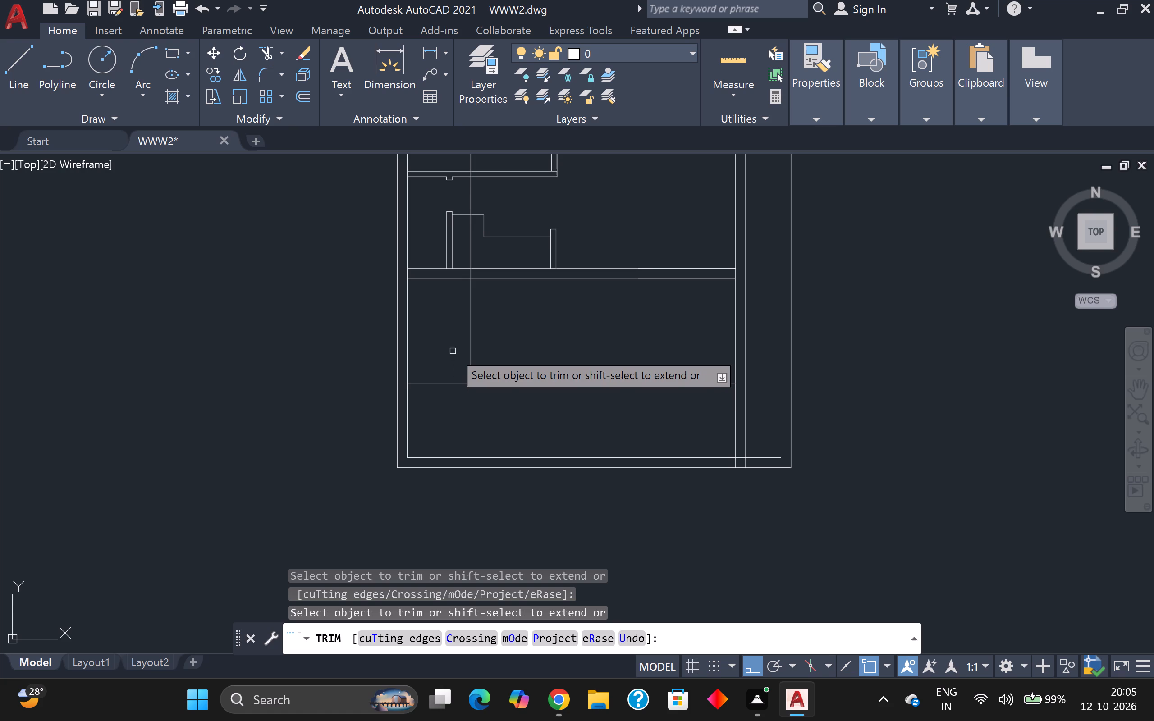
key("o")
key("Return")
key("Return")
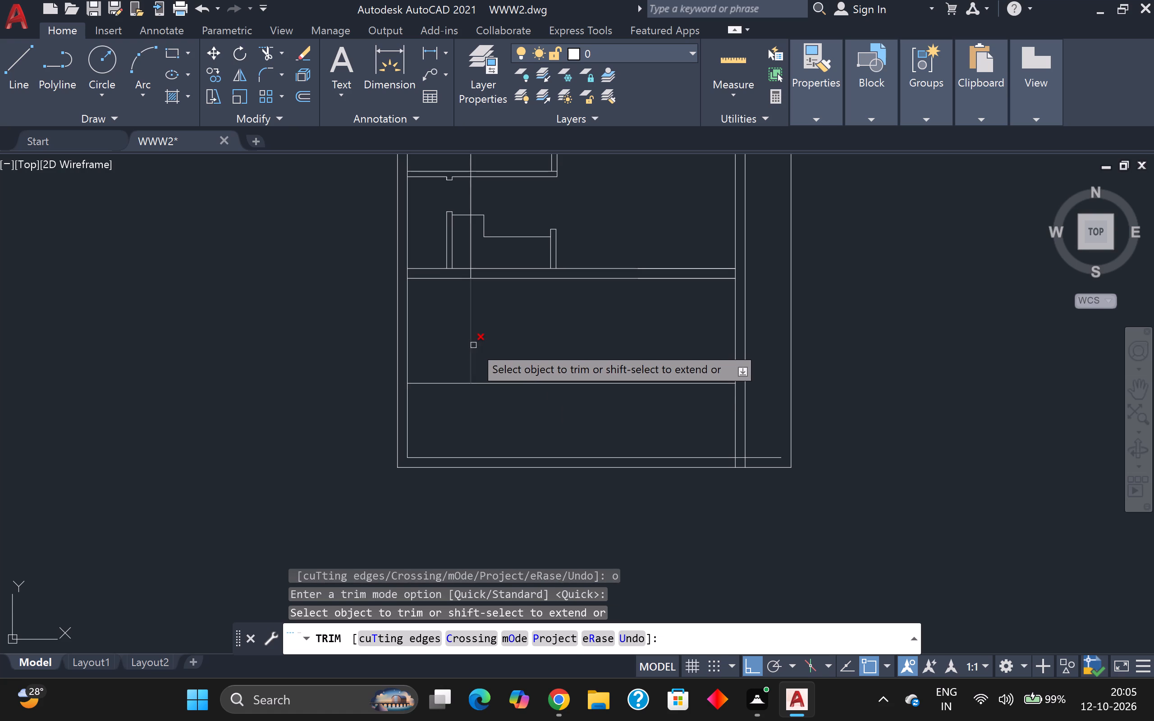
key("Escape")
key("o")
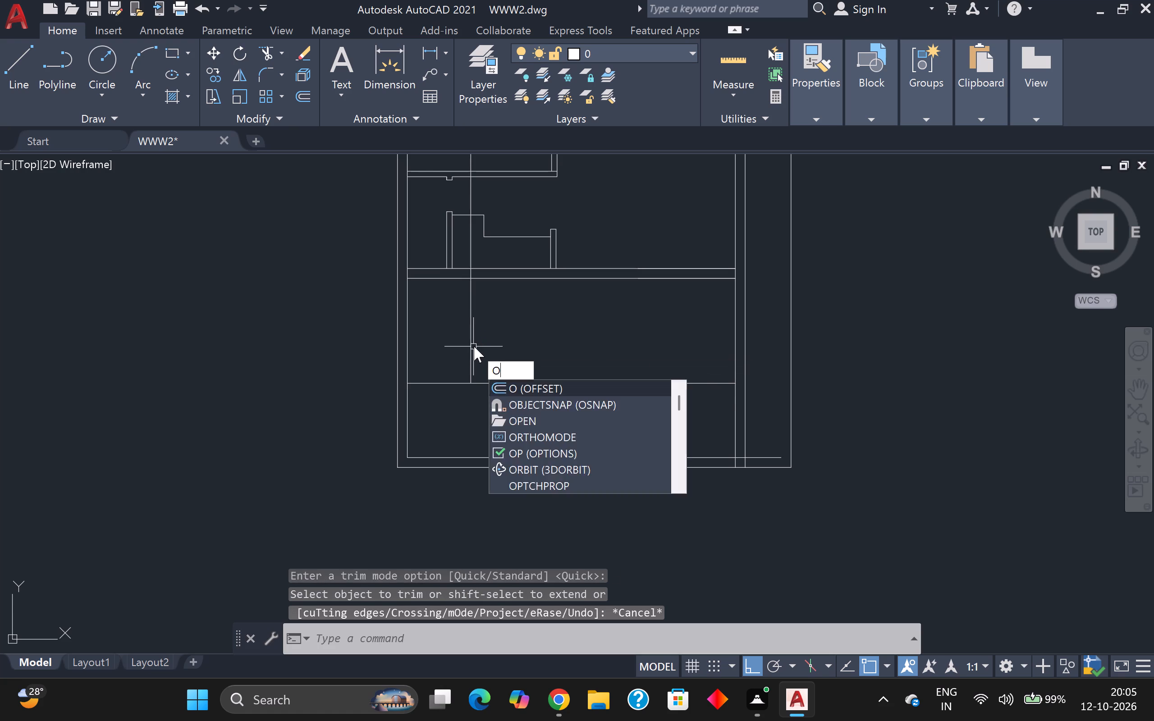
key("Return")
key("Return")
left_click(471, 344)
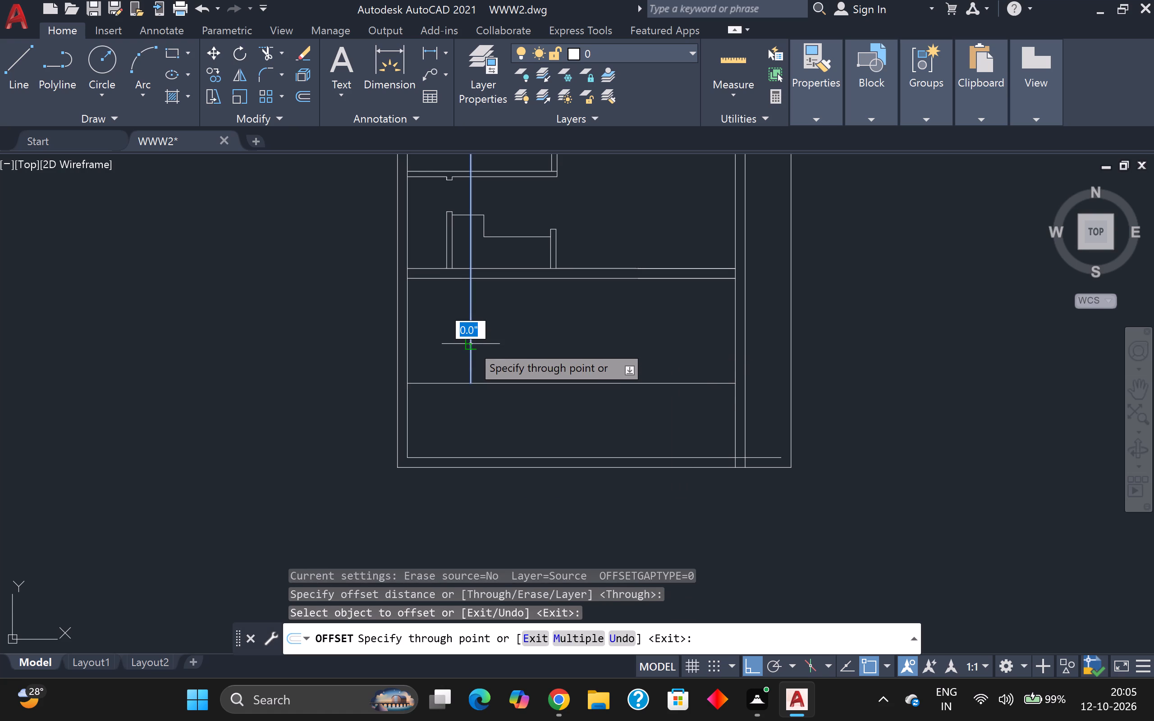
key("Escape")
Offset the trimmed vertical line to the right at a set distance of 10".
key("o")
key("Return")
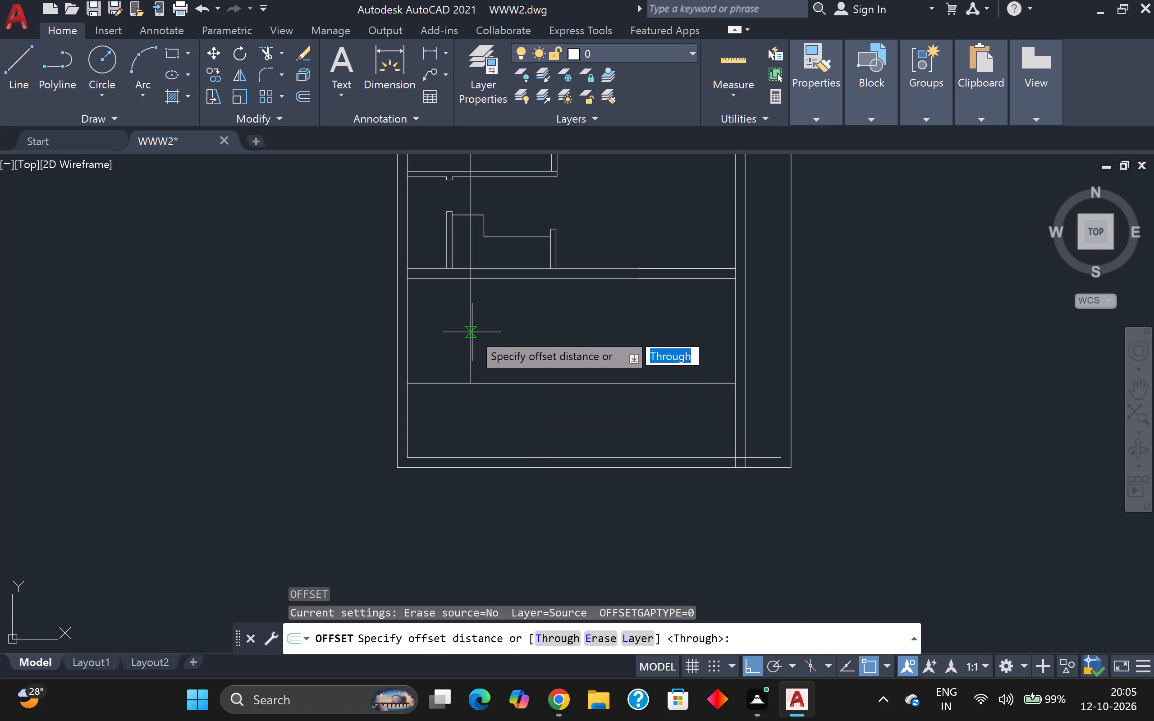
type("10")
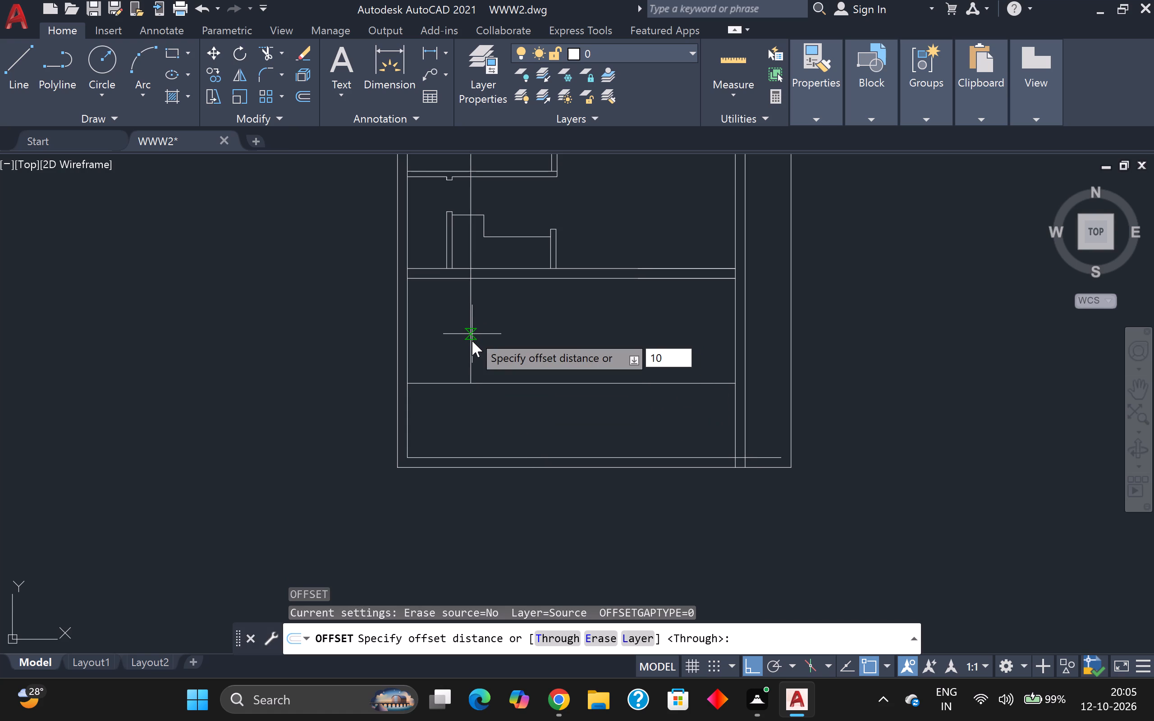
key("shift+quotedbl")
key("Return")
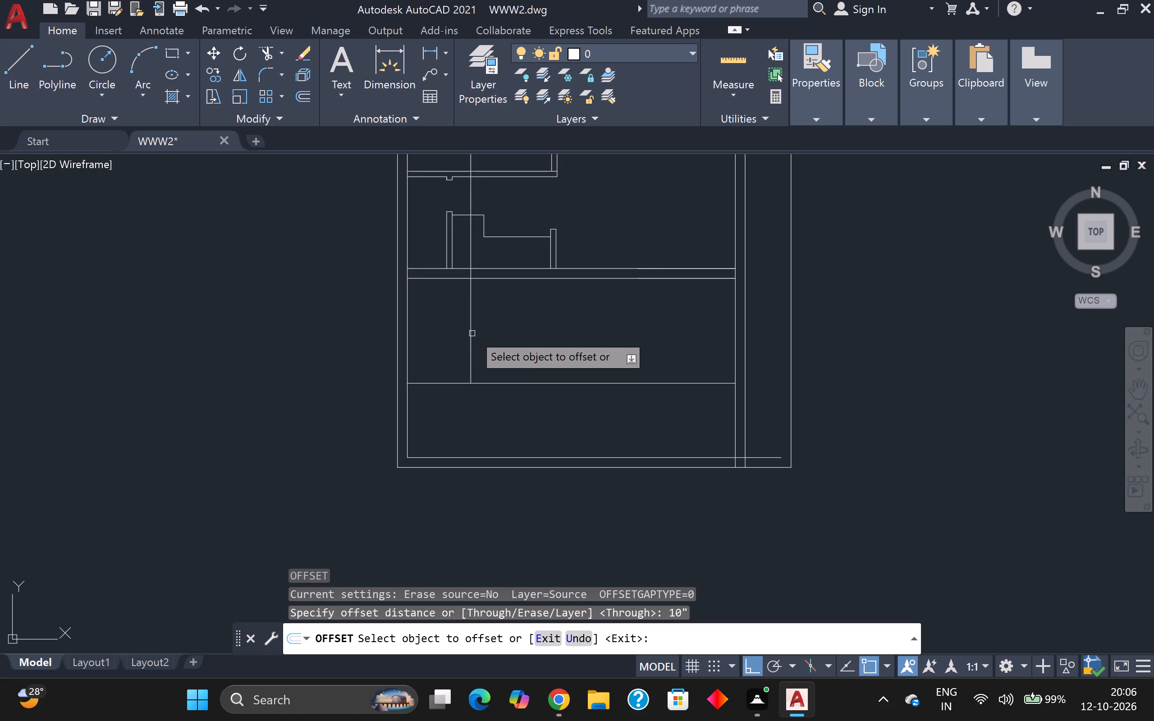
left_click(471, 328)
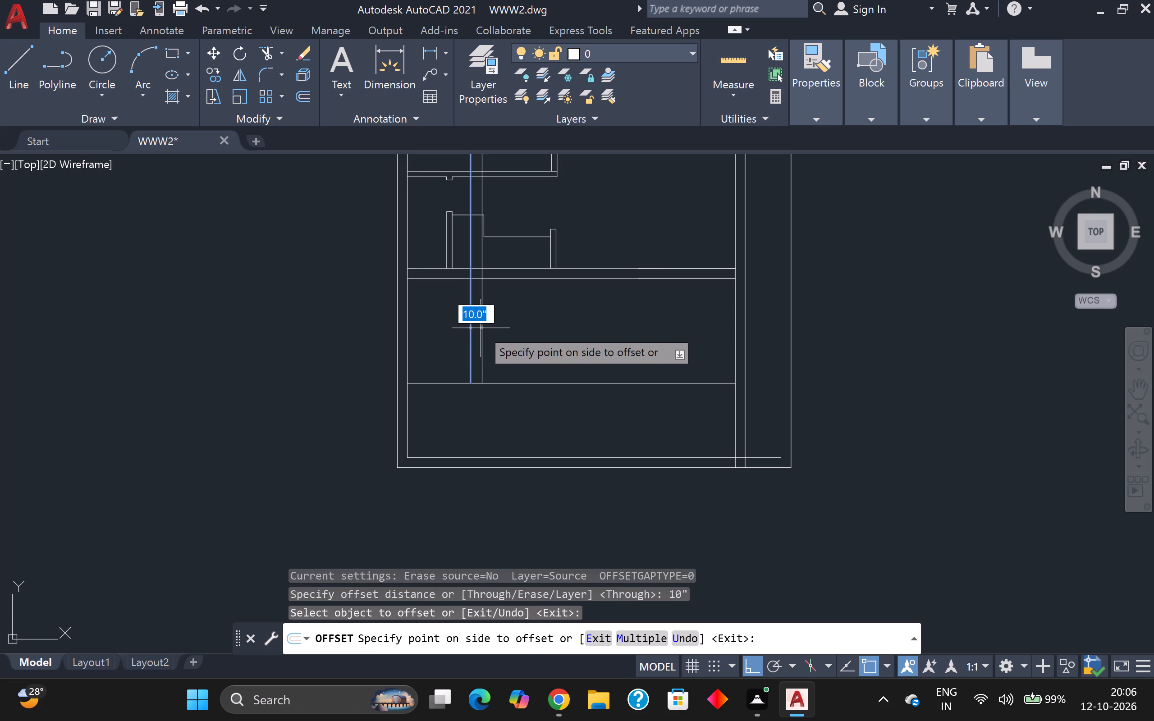
left_click(481, 328)
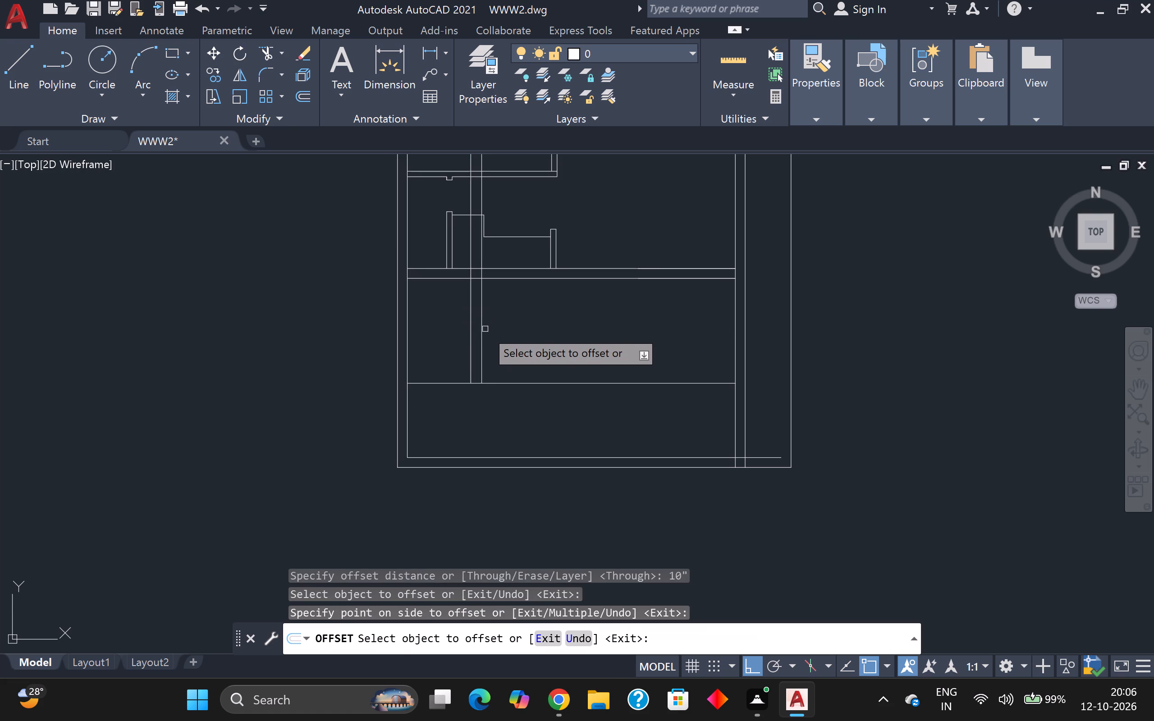
Offset the new vertical line to the right with the Multiple option, making 12 more lines at 10" spacing.
left_click(484, 329)
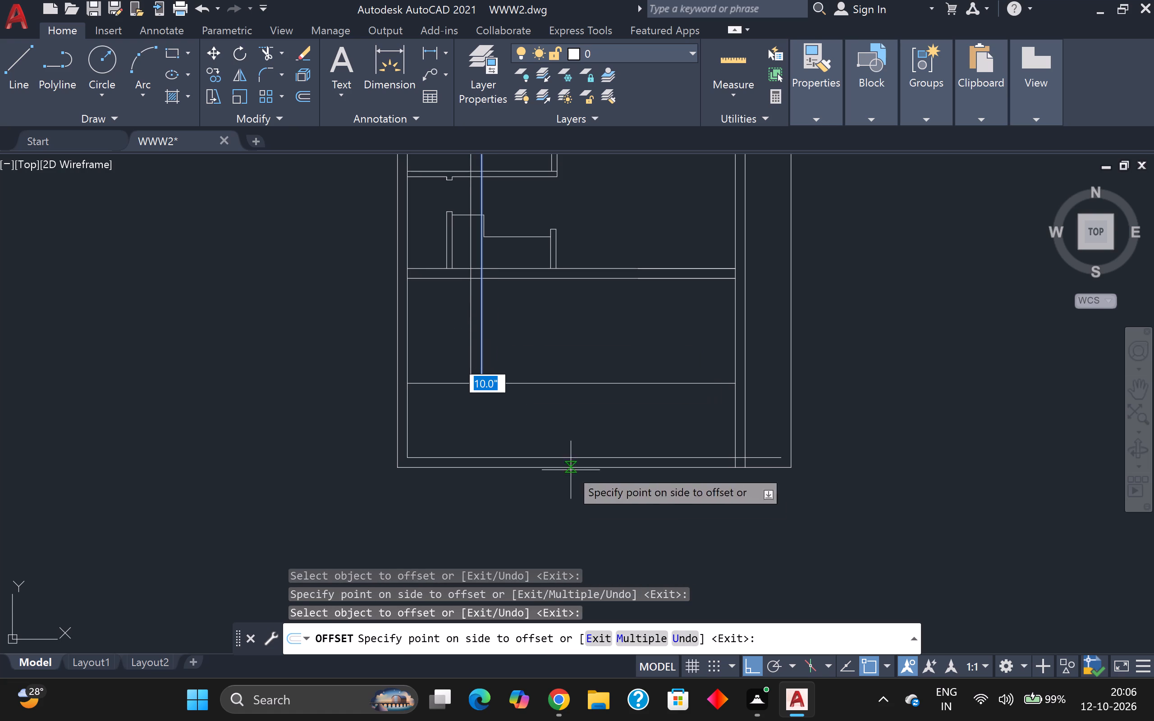
left_click(638, 633)
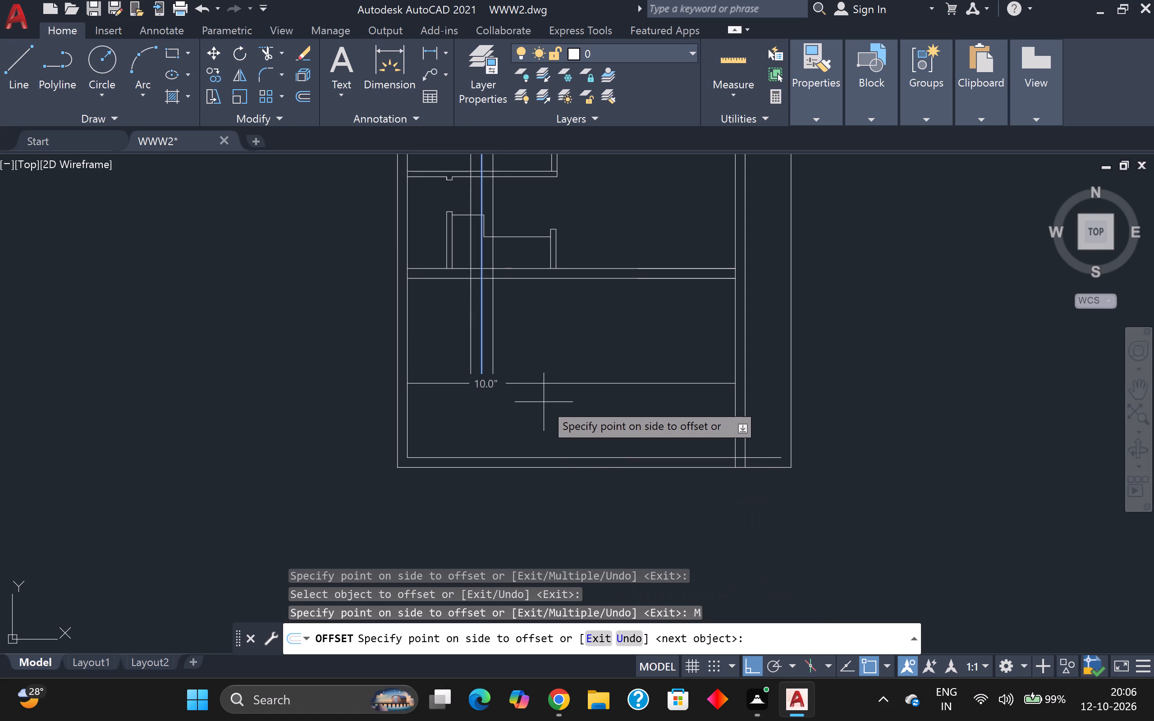
left_click(543, 398)
left_click(543, 398)
left_click(552, 399)
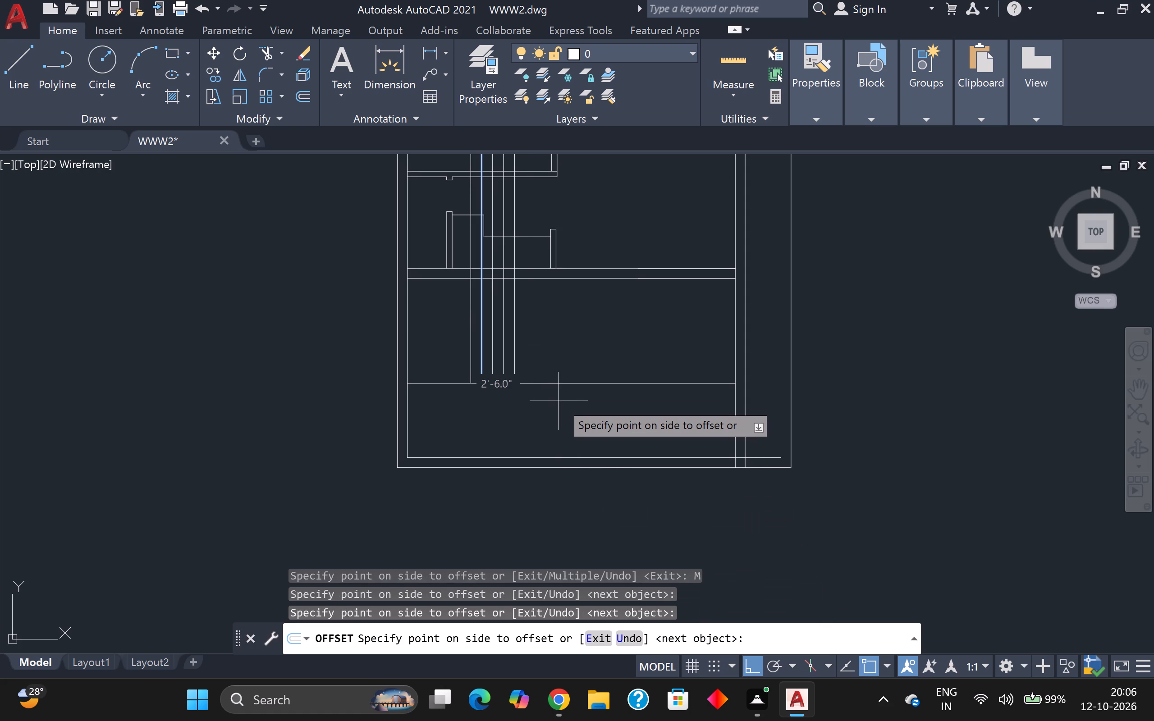
left_click(560, 401)
left_click(563, 402)
left_click(566, 402)
left_click(568, 402)
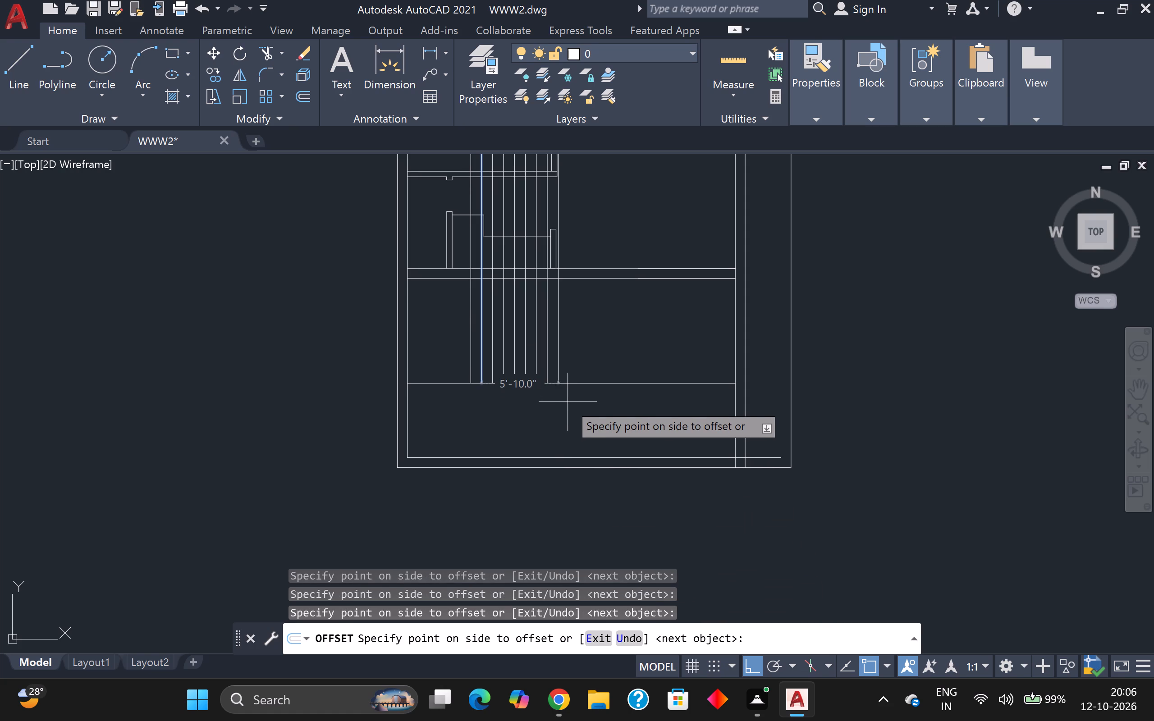
left_click(573, 403)
left_click(577, 404)
left_click(583, 406)
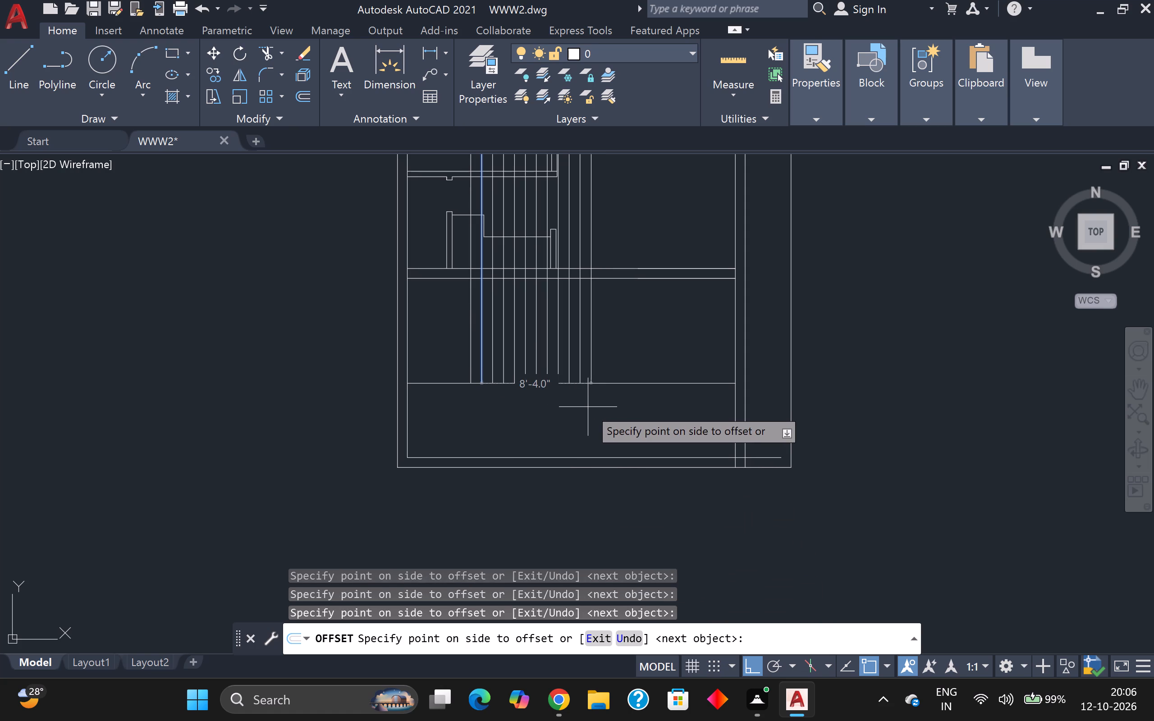
left_click(588, 407)
left_click(594, 409)
left_click(598, 411)
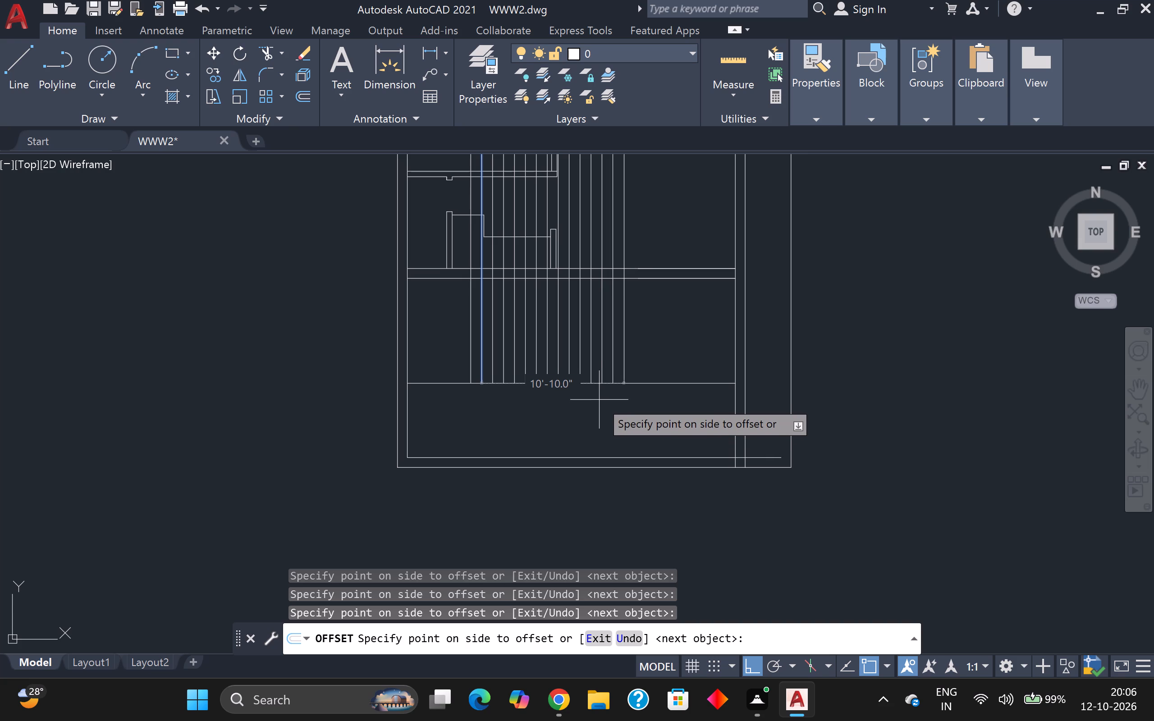
key("Escape")
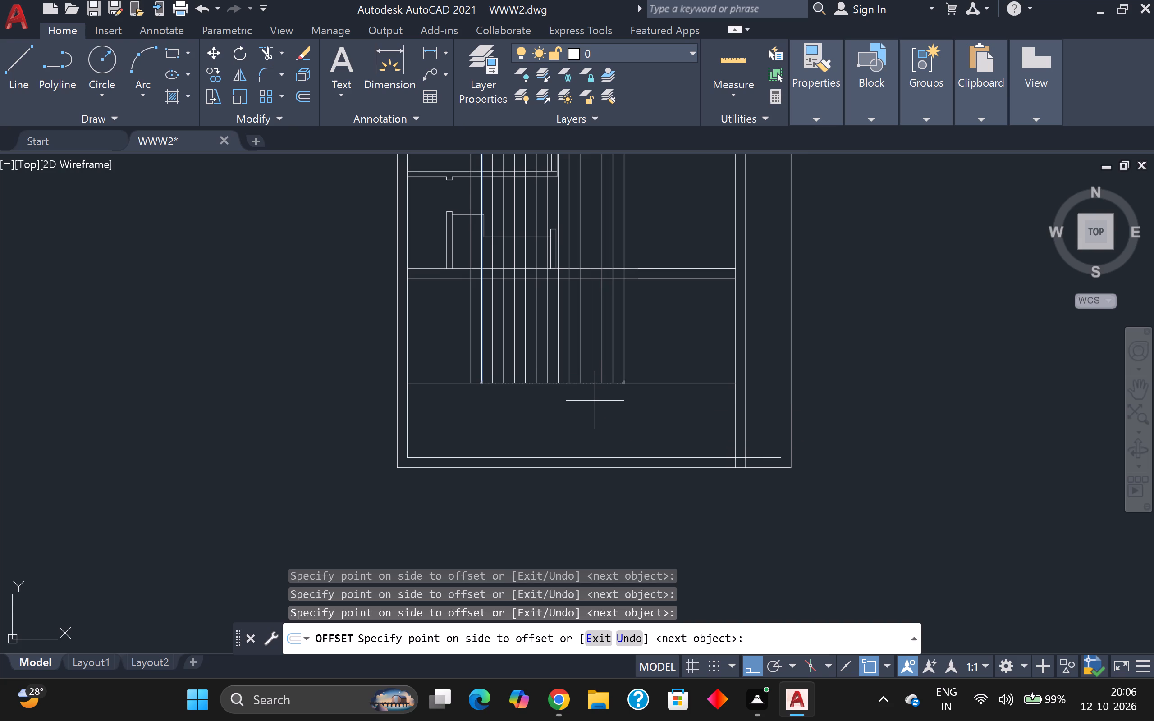
Trim the 10"-spaced vertical lines where they cross the thickness of the bottom room's upper wall.
scroll(551, 339, "up", 1)
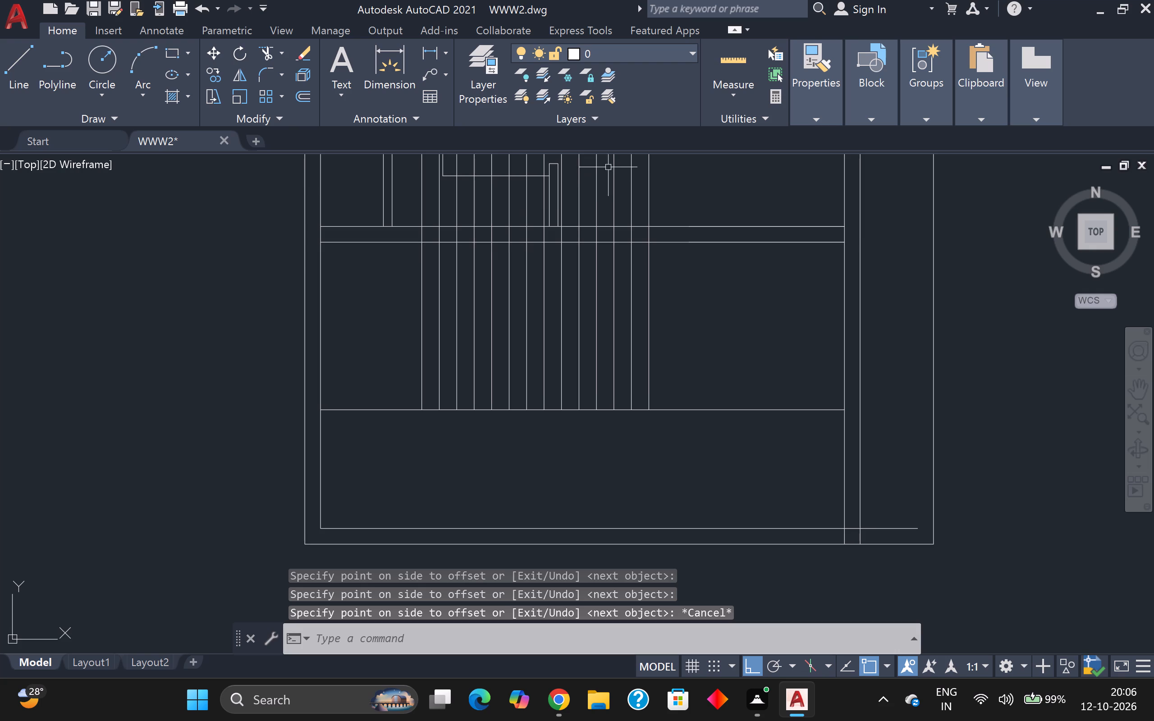
left_click(268, 50)
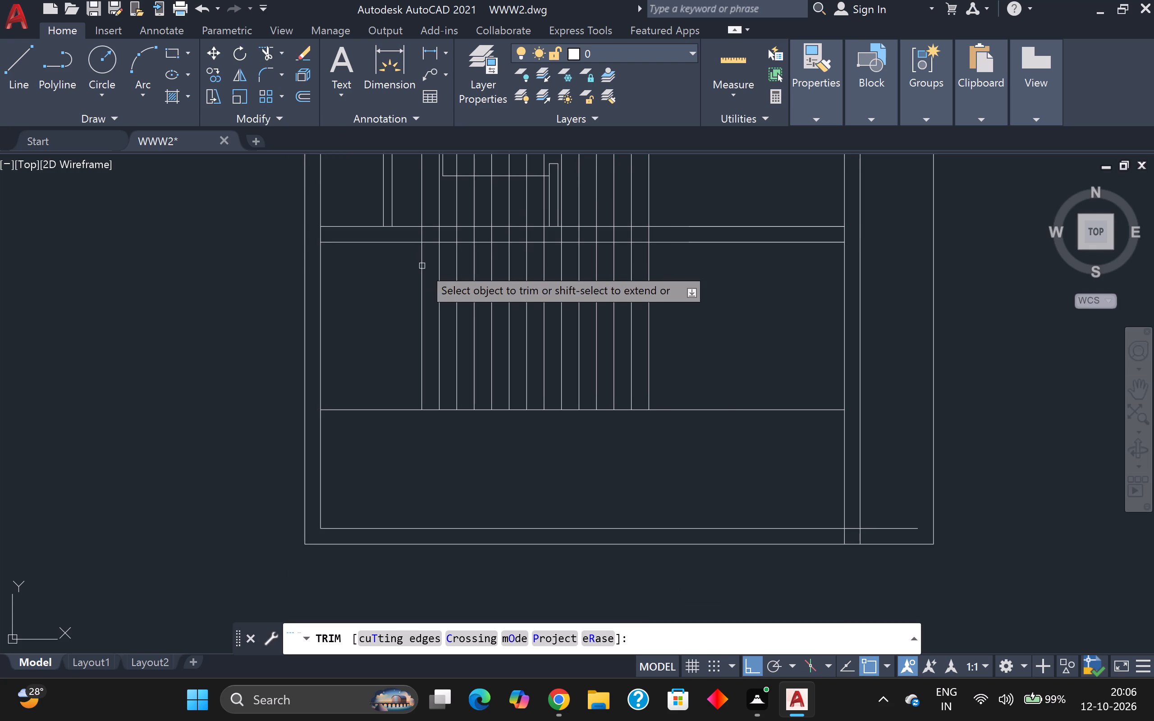
scroll(422, 264, "up", 3)
middle_click_drag(410, 220, 419, 450)
left_click(411, 363)
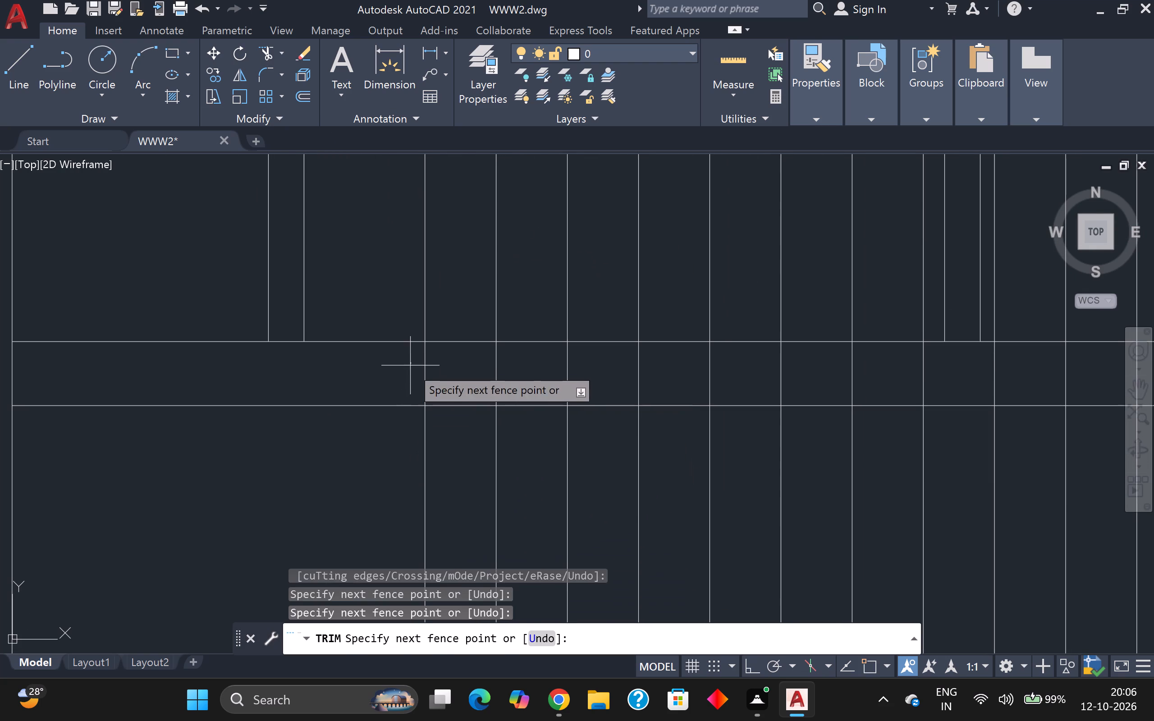
middle_click_drag(1048, 366, 1046, 367)
scroll(1044, 368, "down", 1)
middle_click_drag(1046, 367, 586, 380)
left_click(787, 383)
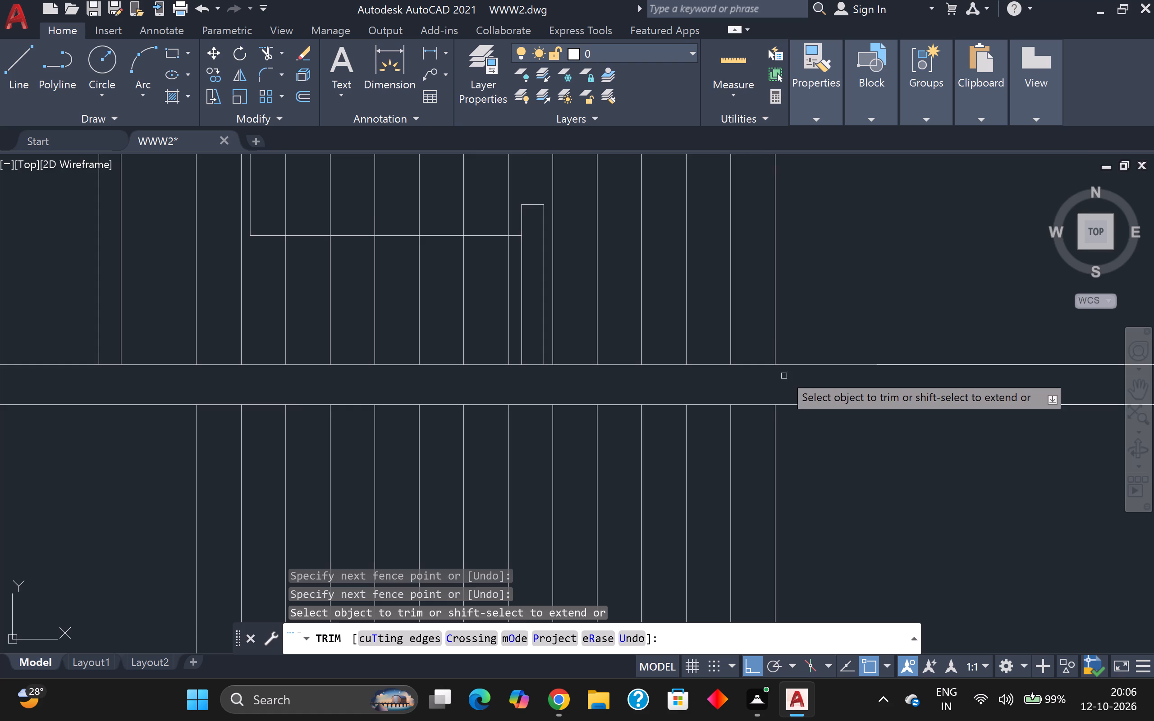
Trim the 10"-spaced vertical lines out of the stepped outline and the open passage directly above the bottom room's upper wall.
scroll(779, 331, "down", 1)
left_click(408, 296)
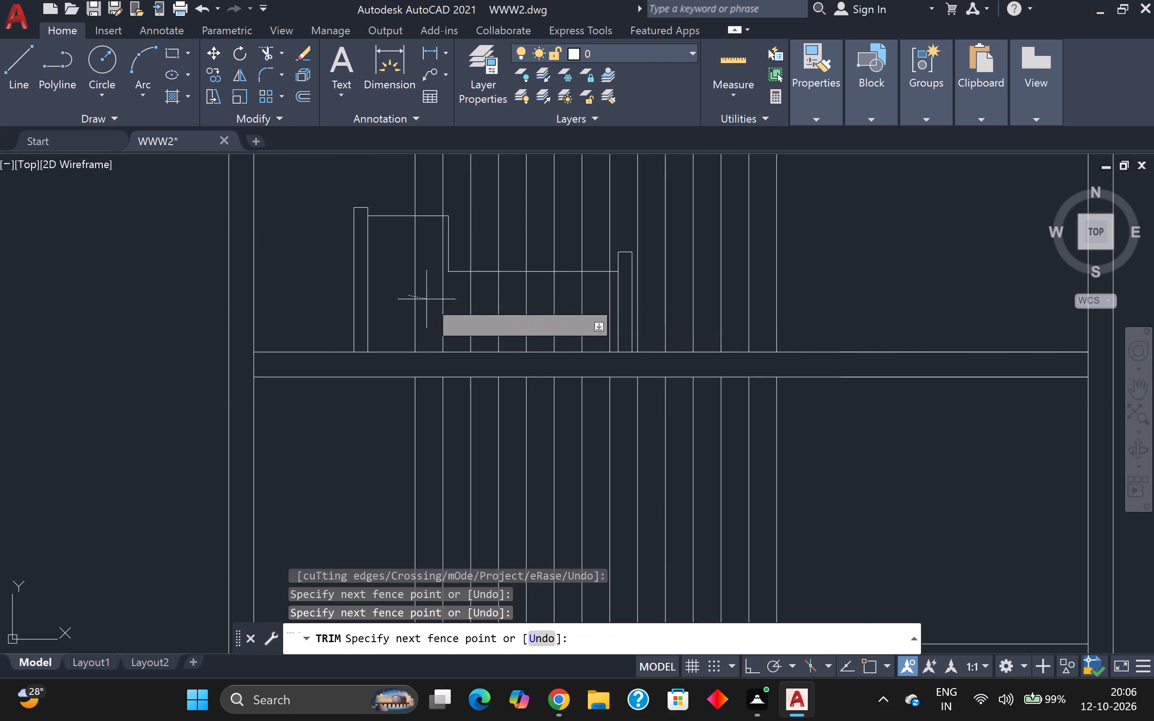
left_click(611, 311)
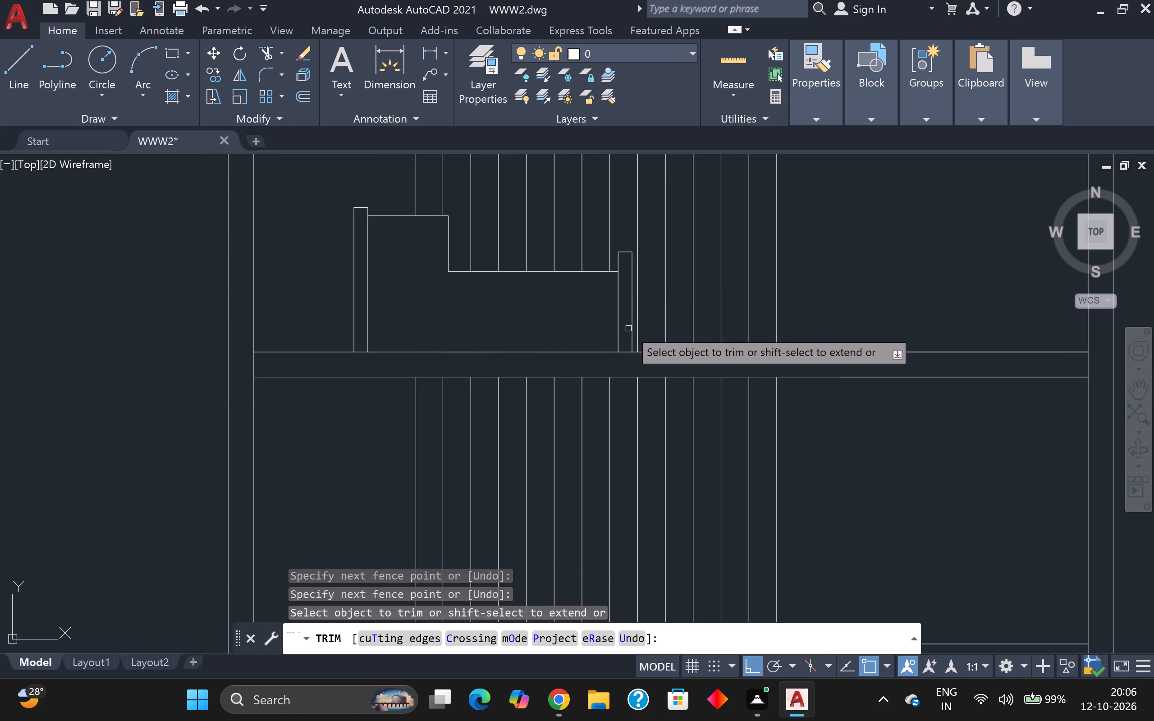
middle_click_drag(599, 233, 551, 387)
left_click(349, 327)
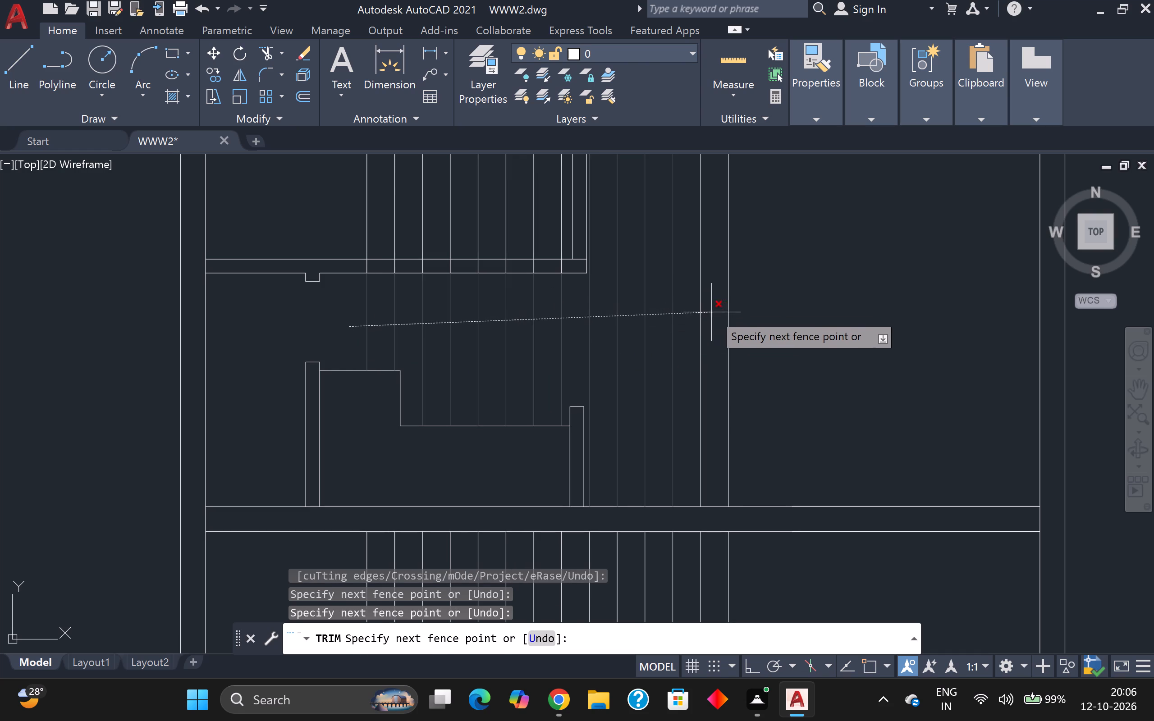
left_click(749, 317)
Trim the 10"-spaced vertical lines inside the lower of the three left-hand rooms, above that passage.
scroll(746, 317, "down", 2)
middle_click_drag(745, 317, 771, 419)
scroll(745, 317, "down", 1)
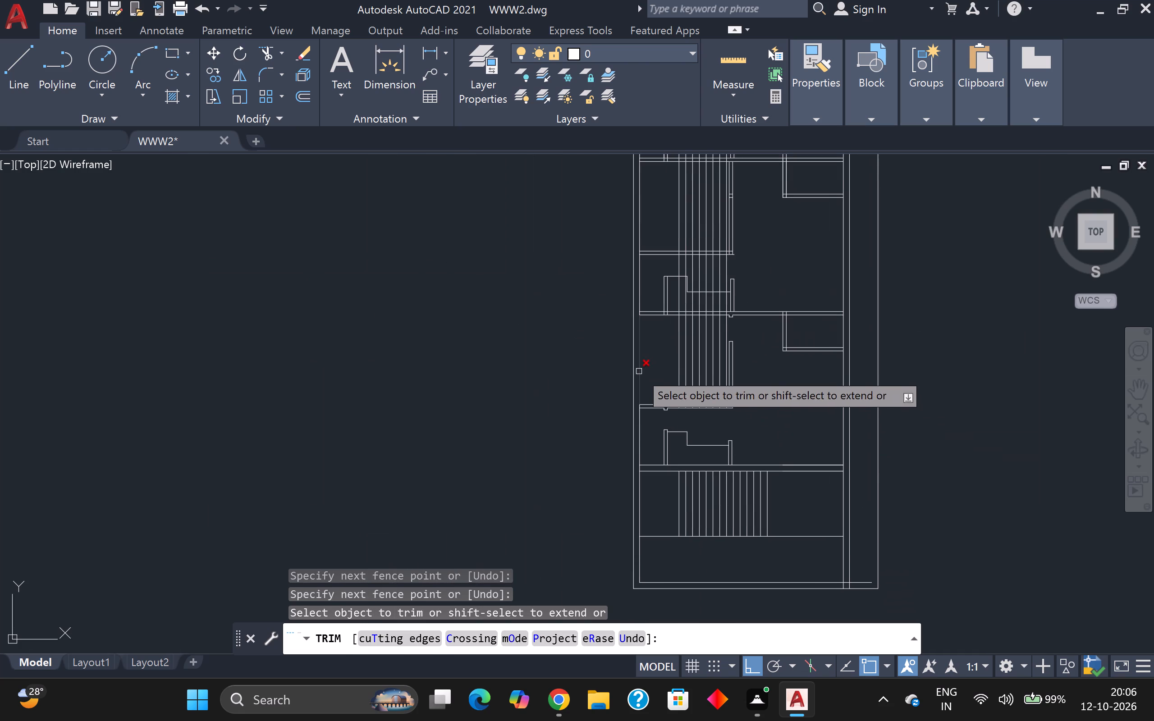
left_click(661, 363)
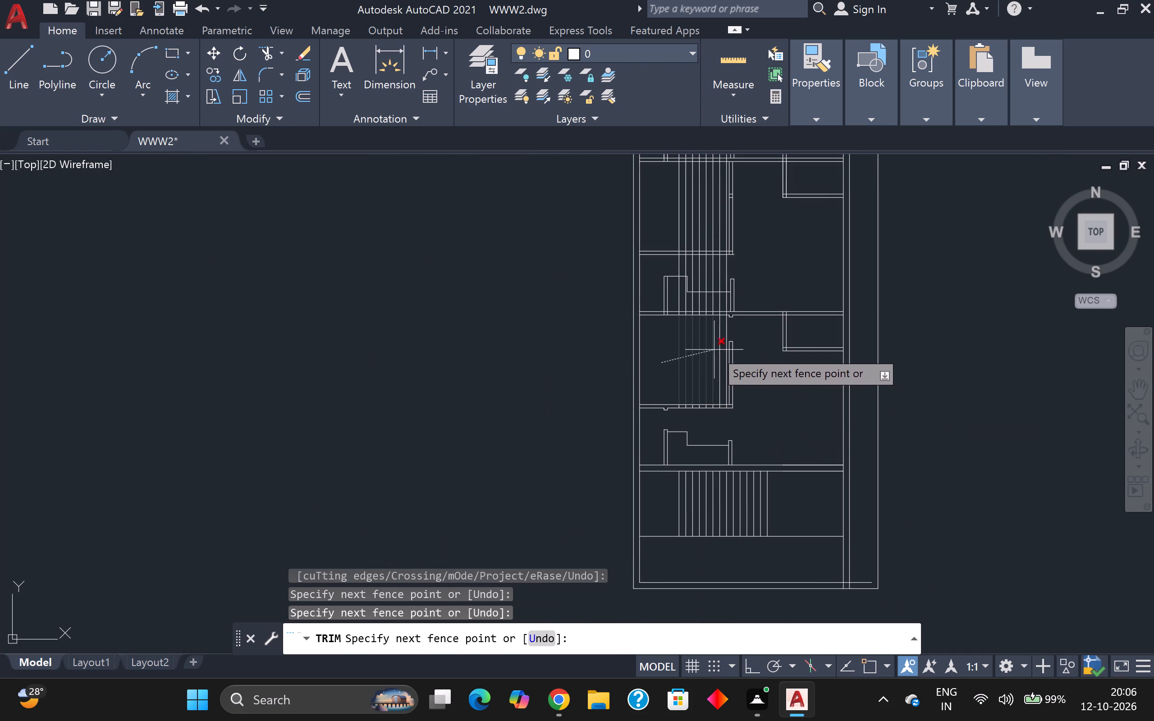
left_click(736, 335)
Trim the vertical lines out of the passage and stepped outline below the middle left-hand room, keeping the outline's own wall lines.
middle_click_drag(736, 333, 733, 401)
scroll(736, 333, "down", 1)
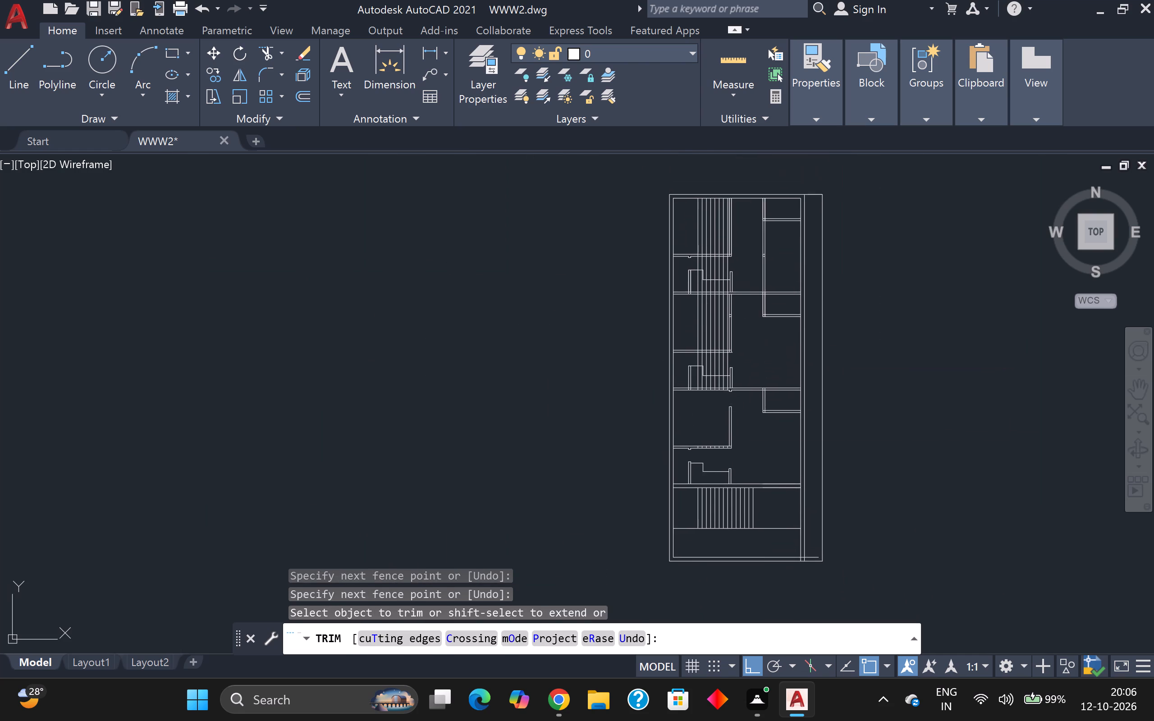
scroll(686, 356, "up", 4)
left_click(706, 375)
left_click(1018, 376)
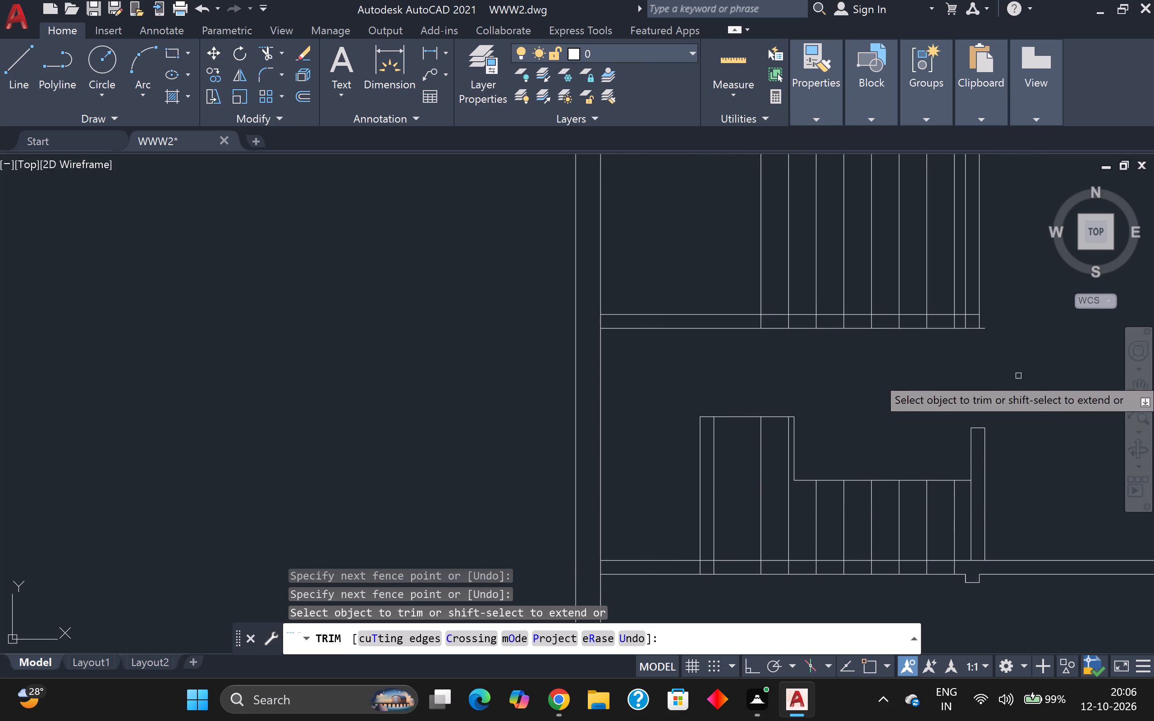
left_click(715, 496)
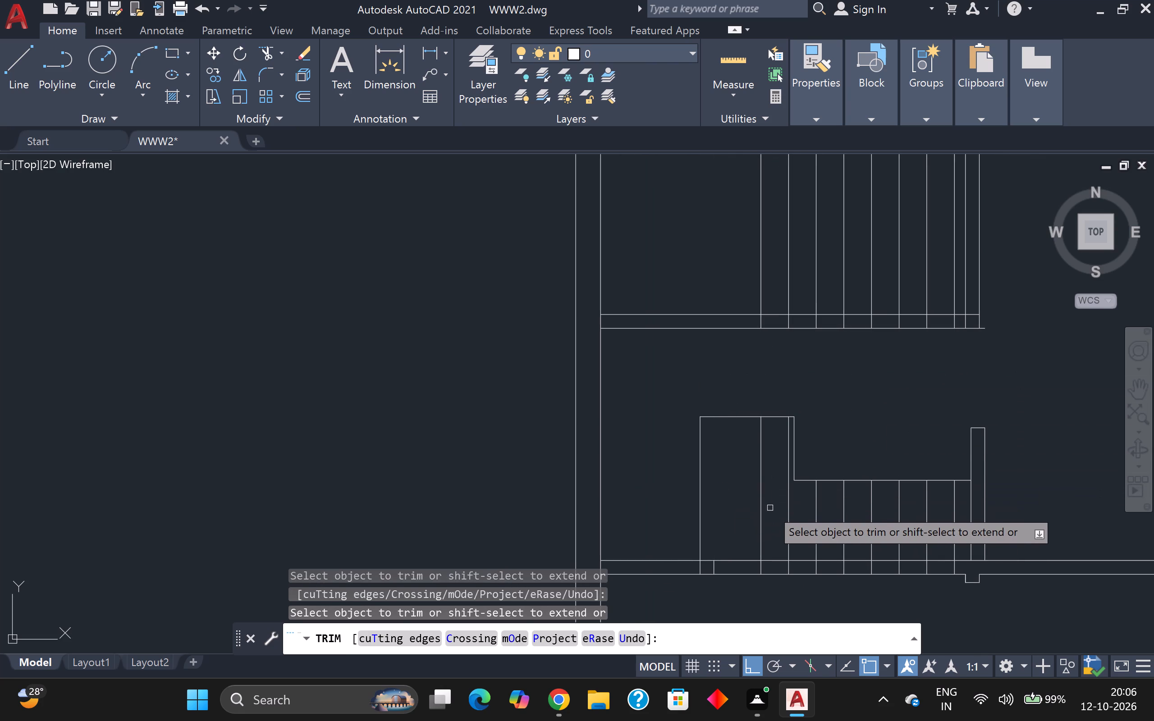
key("ctrl+z")
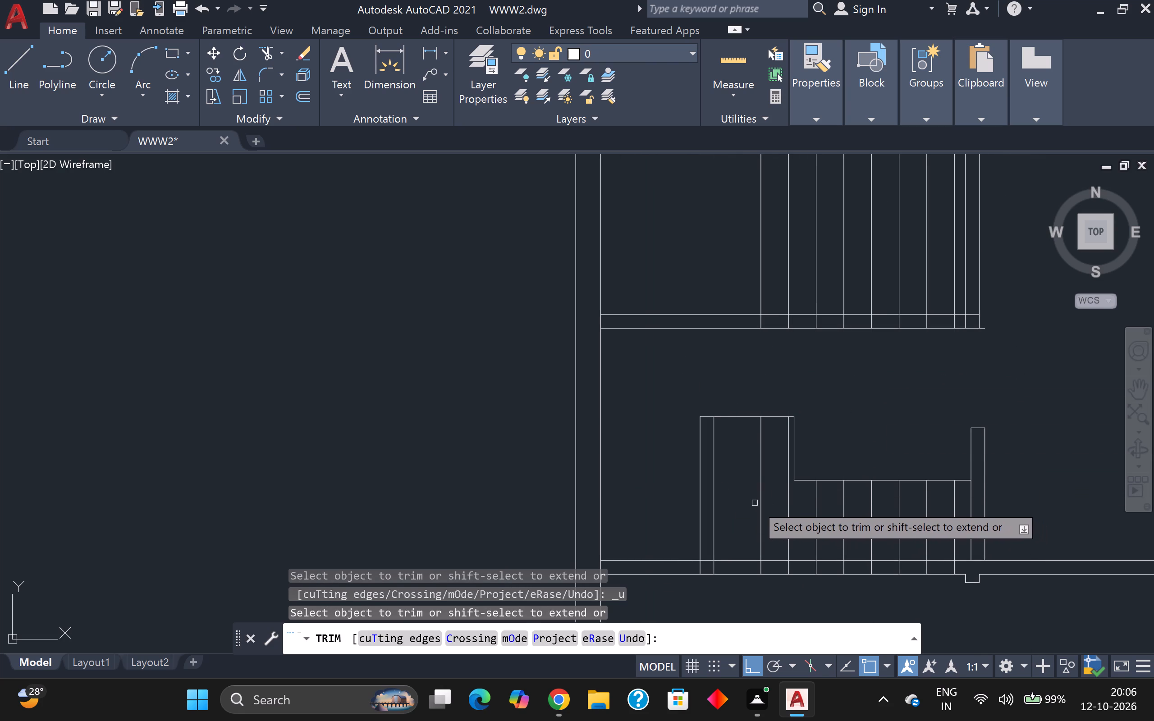
left_click(755, 503)
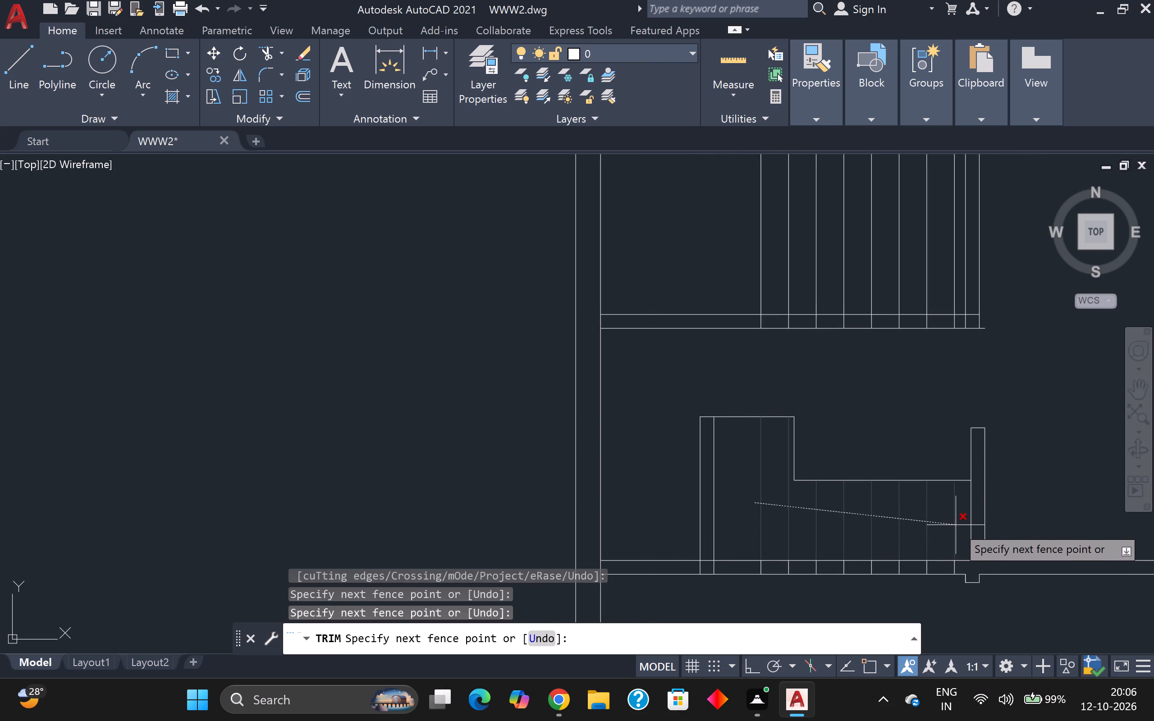
left_click(956, 525)
Trim the short vertical line pieces within the wall directly beneath the stepped outline below the middle left-hand room.
scroll(788, 566, "up", 2)
left_click(707, 564)
scroll(944, 575, "down", 1)
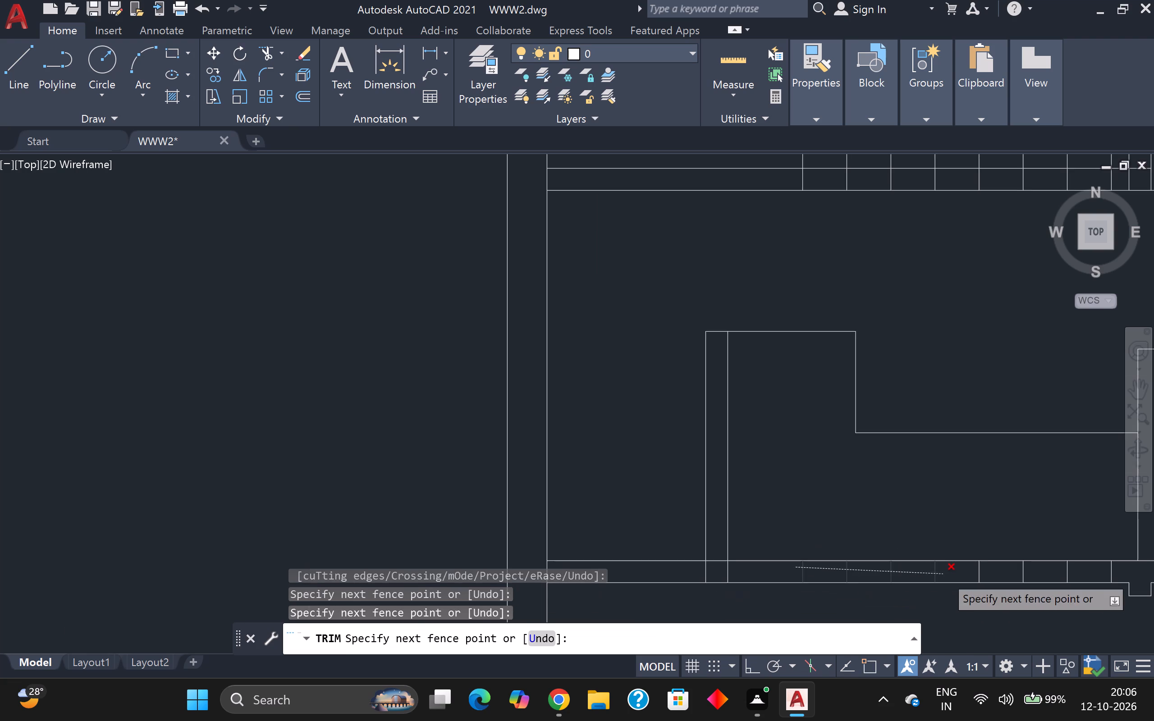
middle_click_drag(944, 573, 666, 506)
left_click(839, 505)
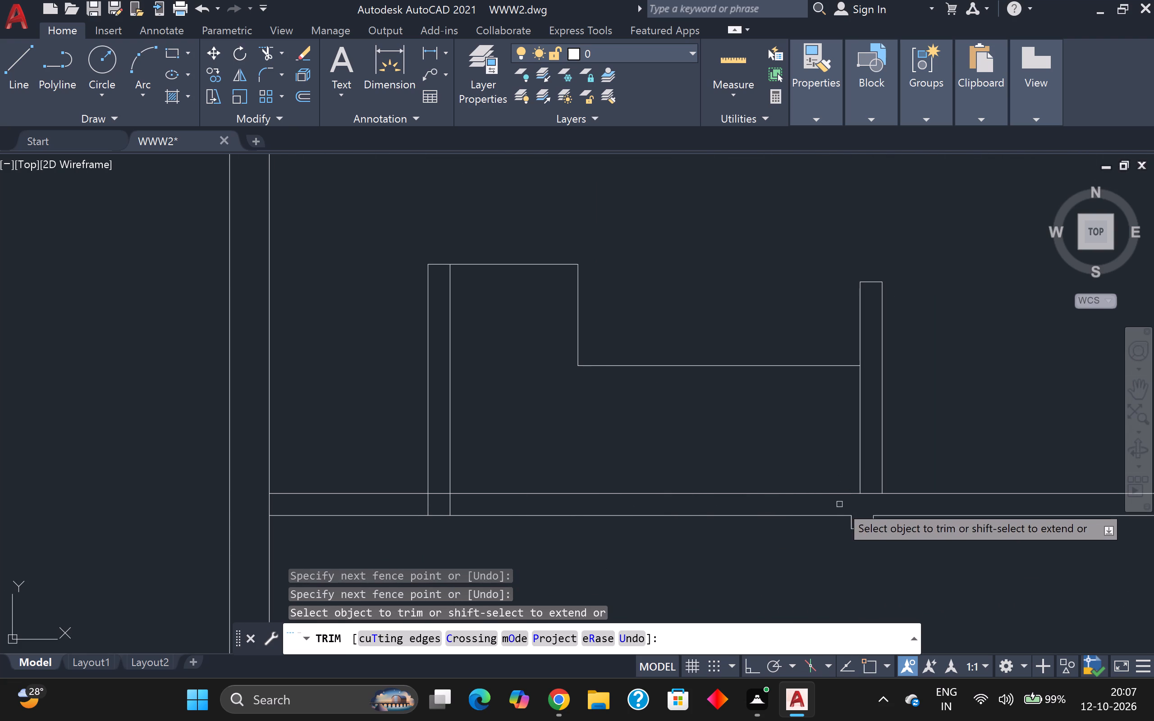
Trim the 10"-spaced vertical lines running through the middle left-hand room and the areas above it.
scroll(836, 504, "down", 2)
left_click(673, 260)
scroll(825, 290, "up", 2)
middle_click_drag(821, 301, 730, 434)
scroll(806, 347, "down", 1)
scroll(740, 430, "up", 2)
left_click(767, 421)
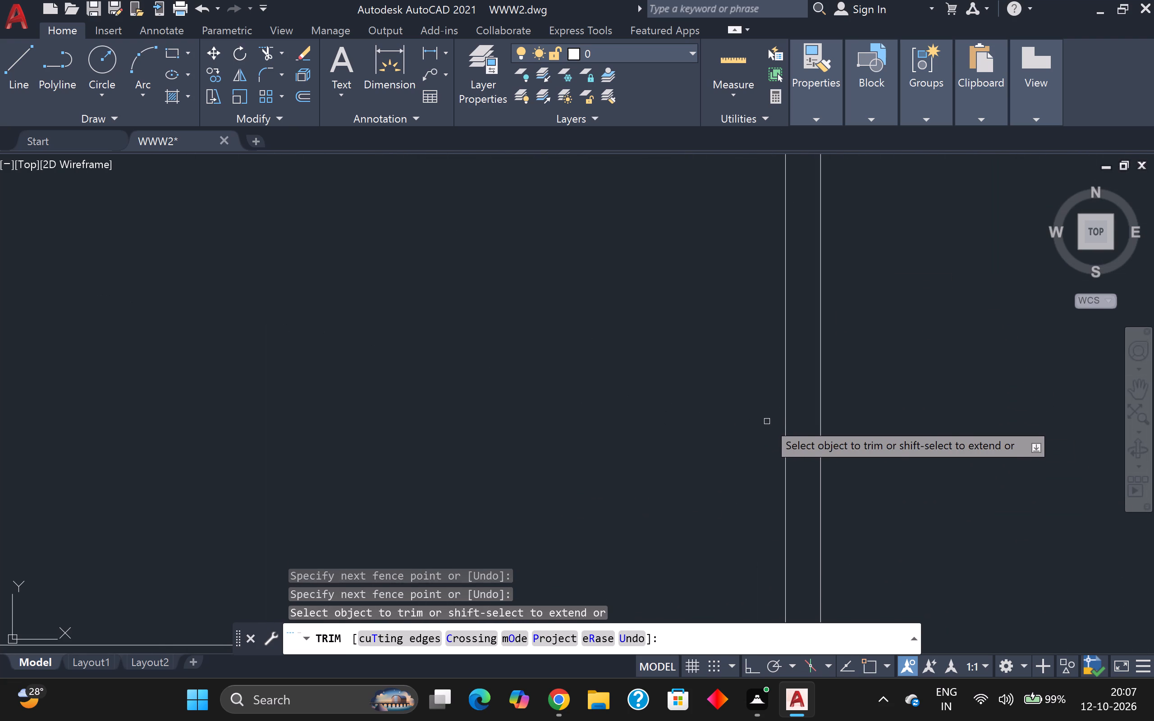
Trim the leftover short vertical pieces within the partition along the bottom of the middle left-hand room.
scroll(767, 420, "down", 4)
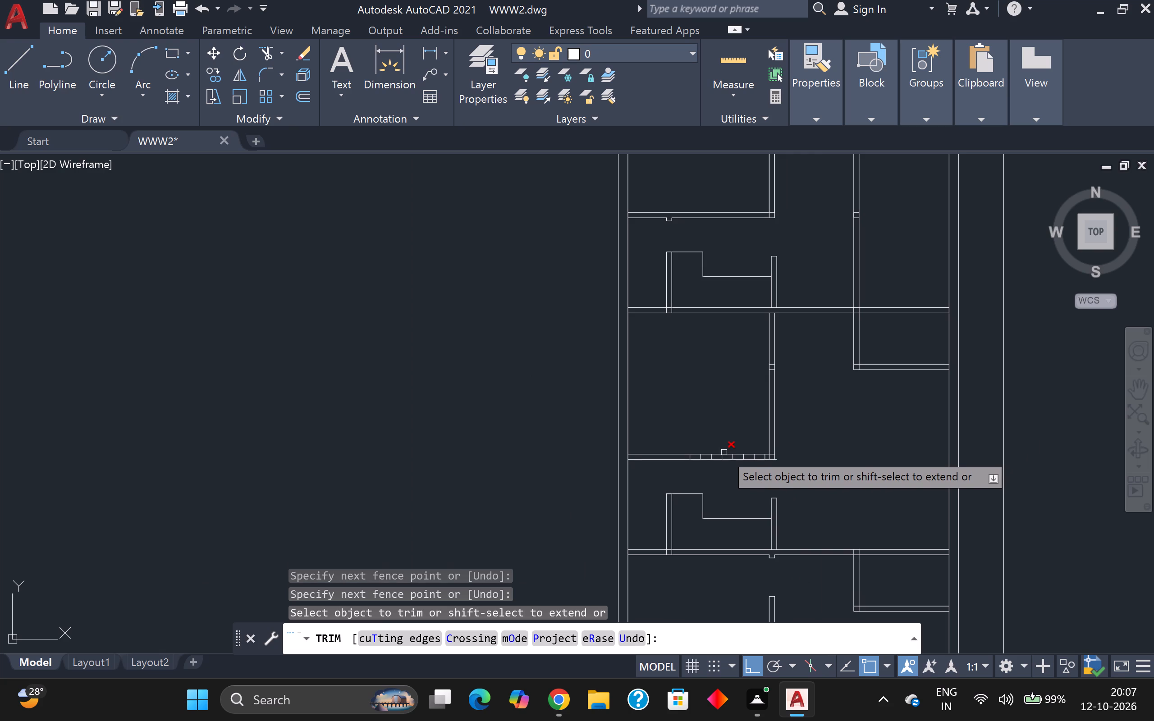
scroll(728, 445, "up", 2)
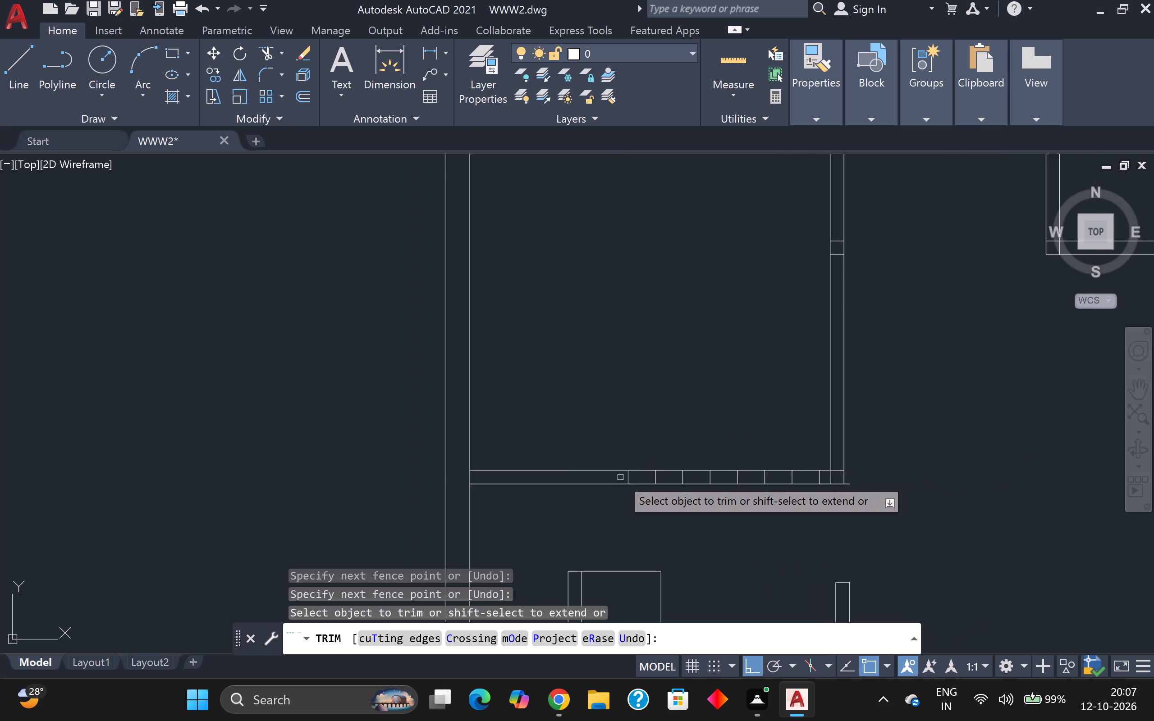
scroll(620, 476, "up", 2)
left_click(620, 476)
middle_click_drag(726, 477, 510, 478)
scroll(510, 478, "up", 1)
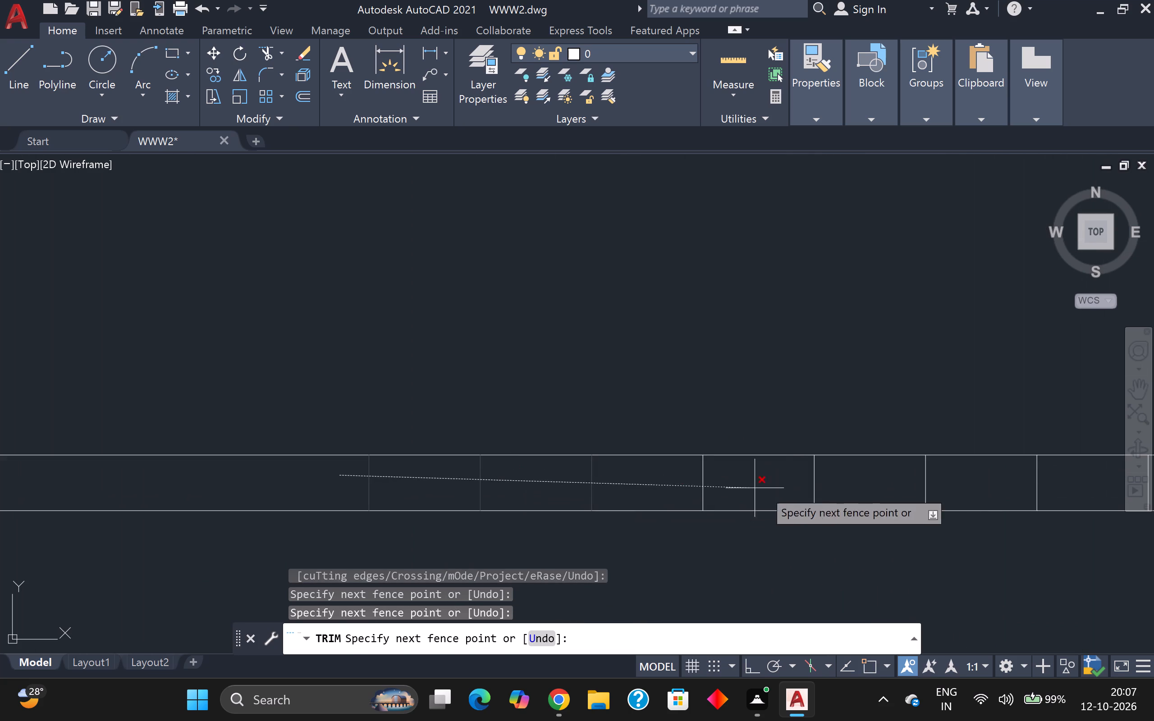
scroll(917, 486, "down", 1)
middle_click_drag(916, 486, 606, 480)
left_click(755, 480)
scroll(754, 478, "down", 1)
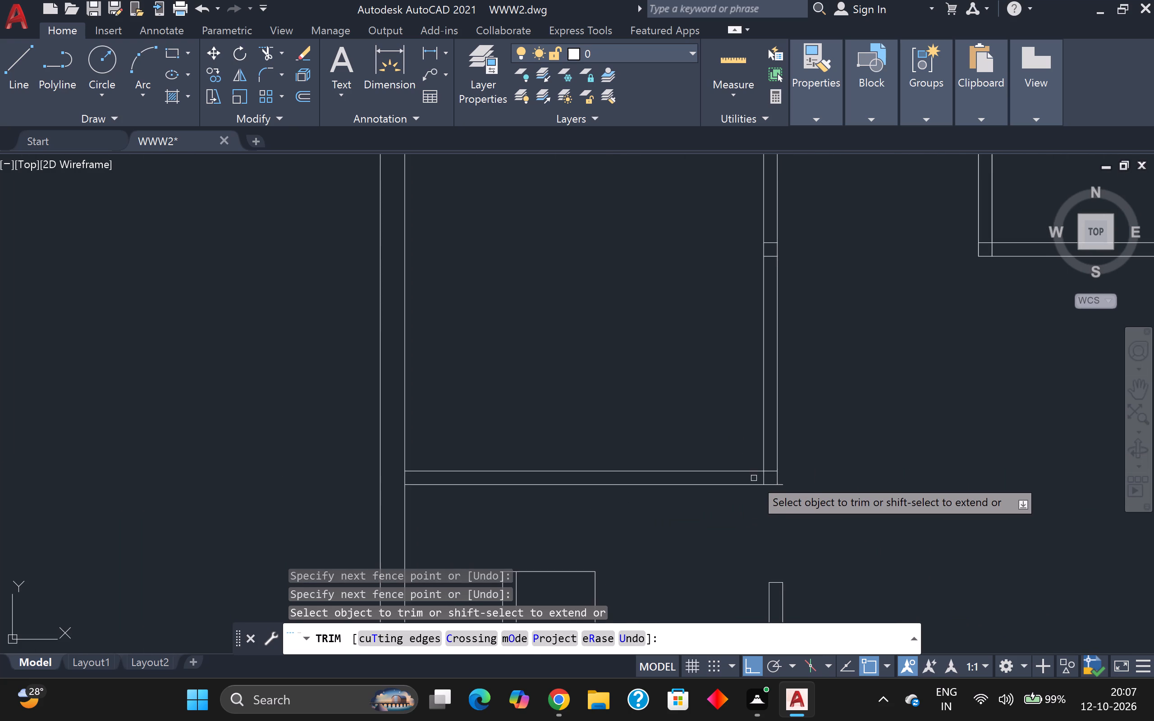
Trim the leftover short vertical pieces within the partition along the bottom of the lower left-hand room.
scroll(754, 478, "down", 4)
middle_click_drag(769, 484, 744, 327)
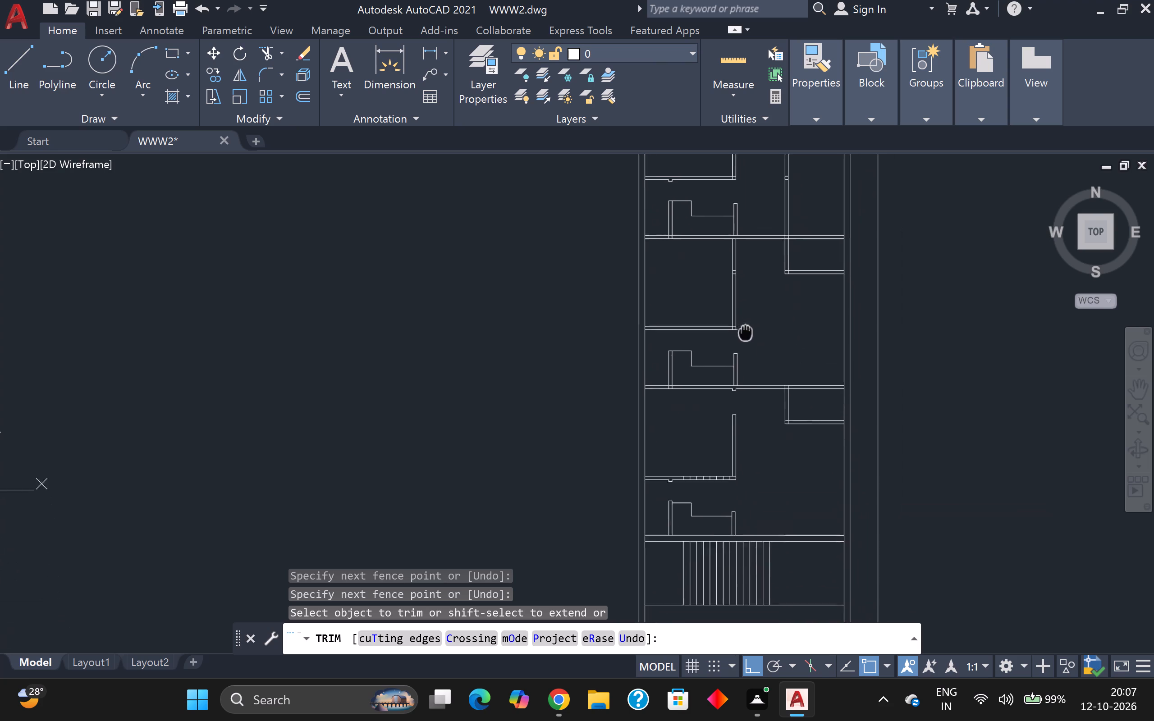
middle_click_drag(744, 327, 737, 276)
scroll(744, 370, "up", 3)
scroll(687, 391, "down", 2)
scroll(687, 432, "down", 1)
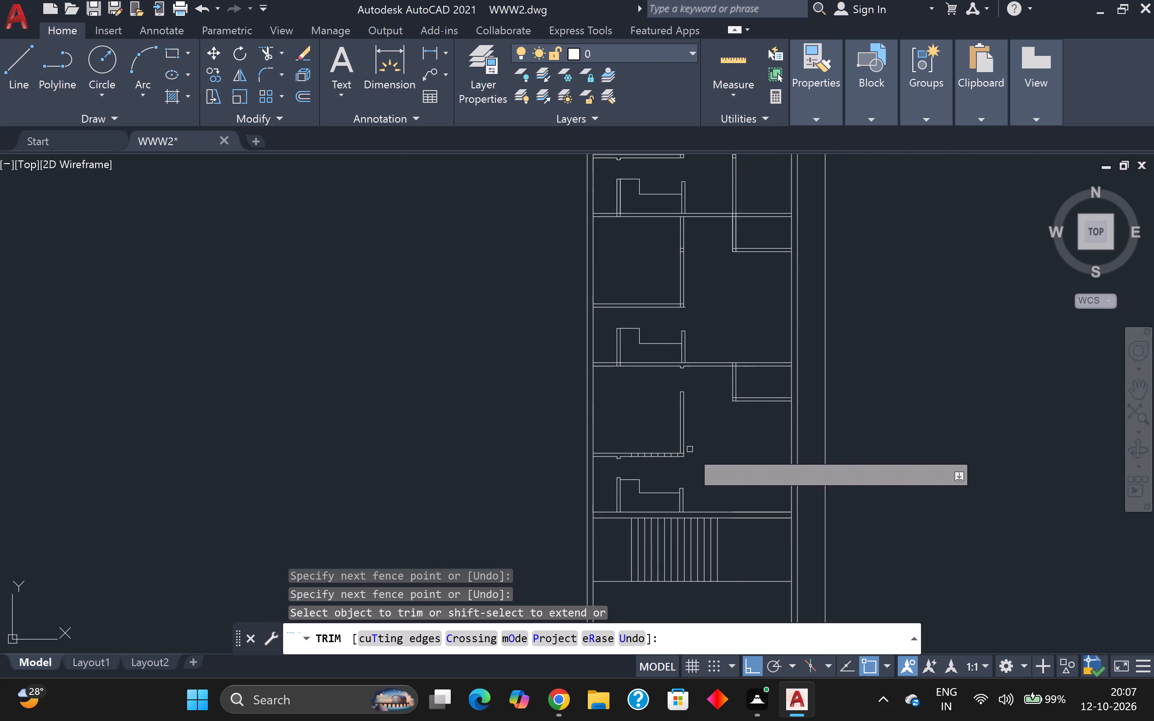
middle_click_drag(690, 449, 683, 370)
scroll(621, 397, "up", 3)
scroll(625, 306, "up", 2)
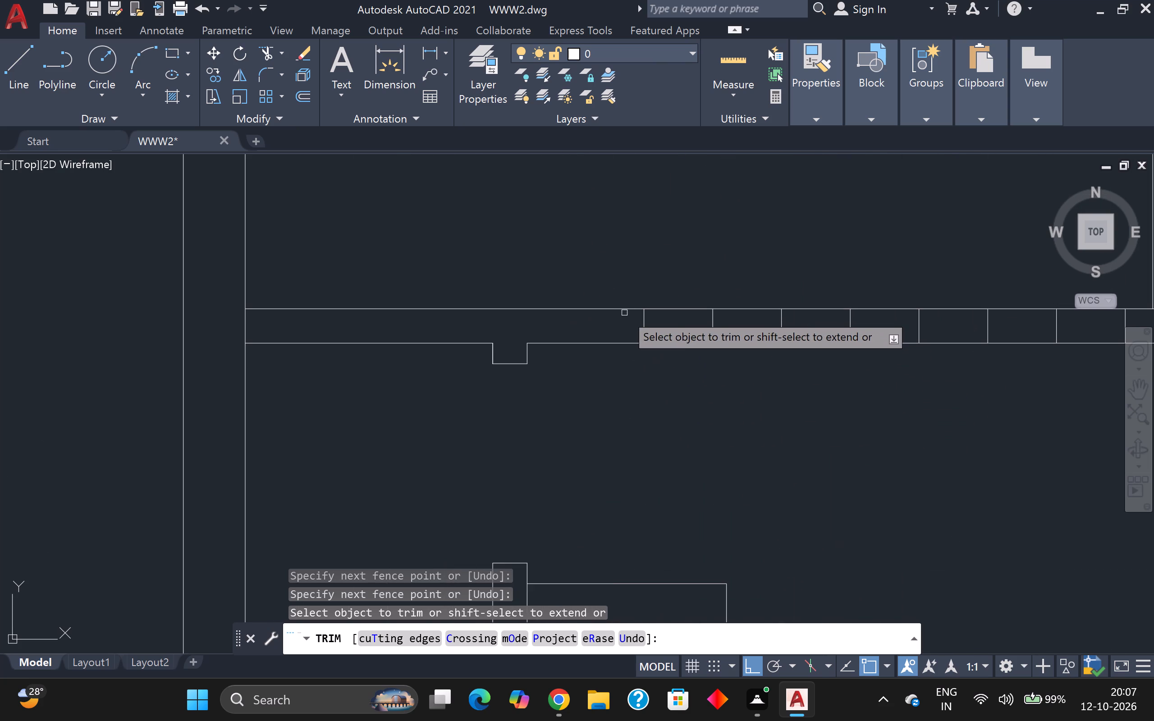
left_click_drag(626, 322, 632, 323)
middle_click_drag(693, 328, 612, 329)
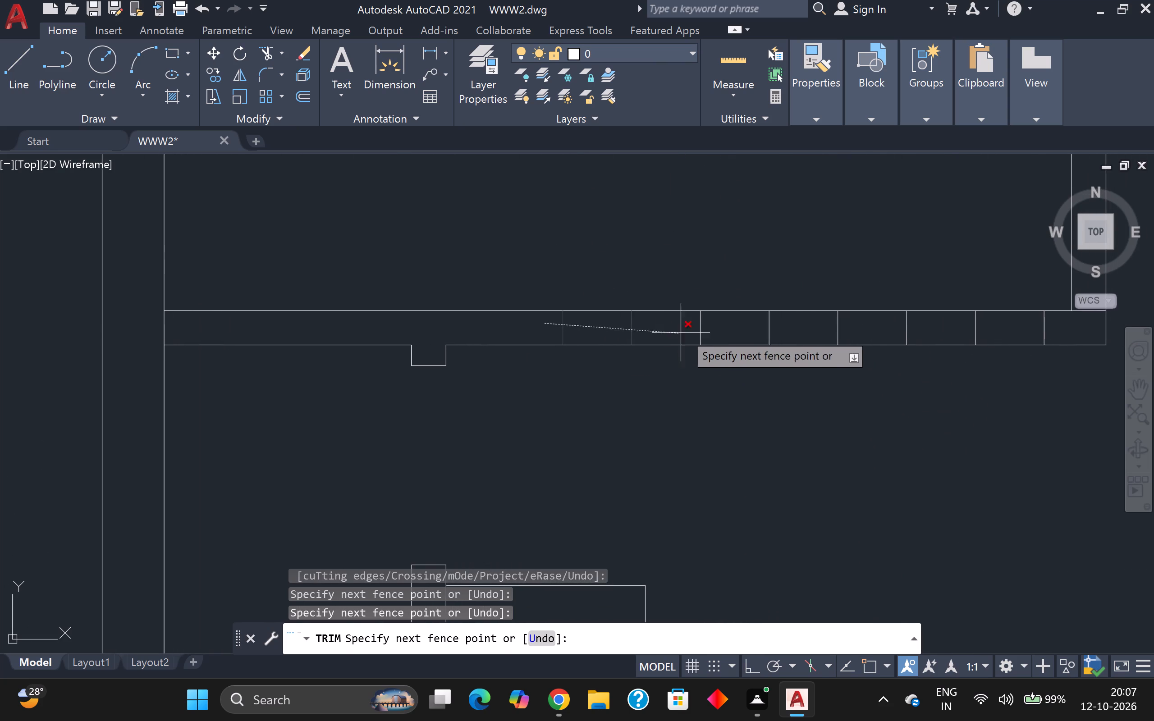
left_click(1074, 323)
scroll(862, 384, "down", 2)
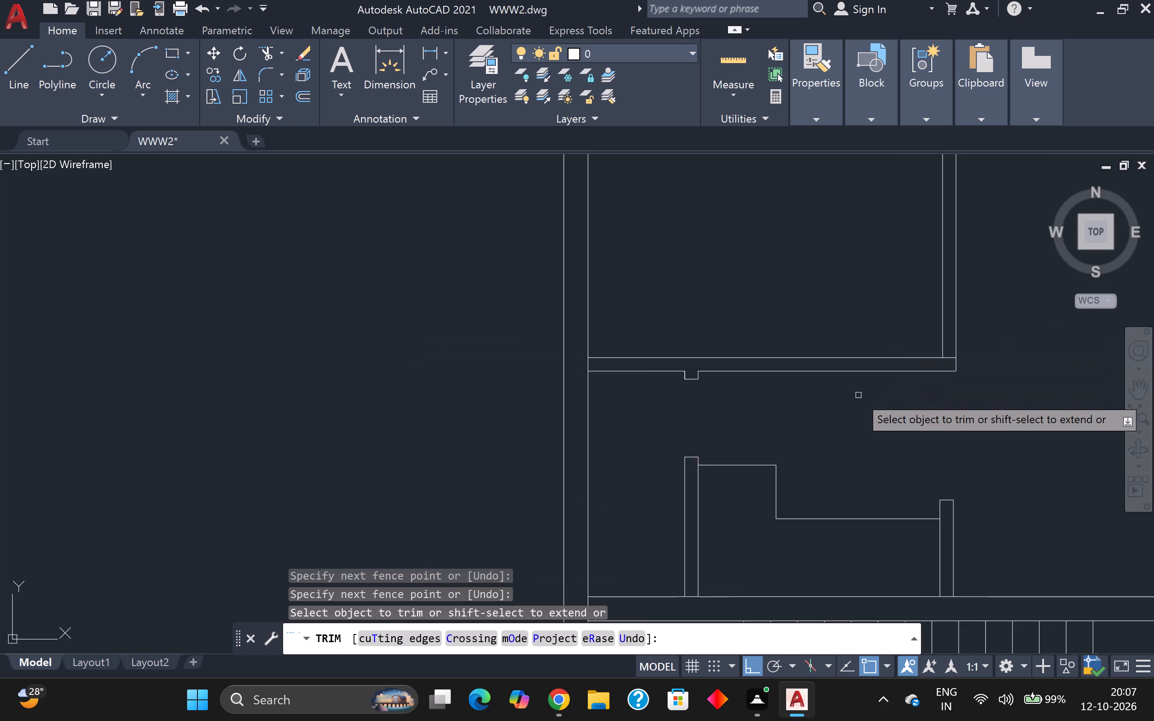
scroll(858, 395, "down", 1)
key("Escape")
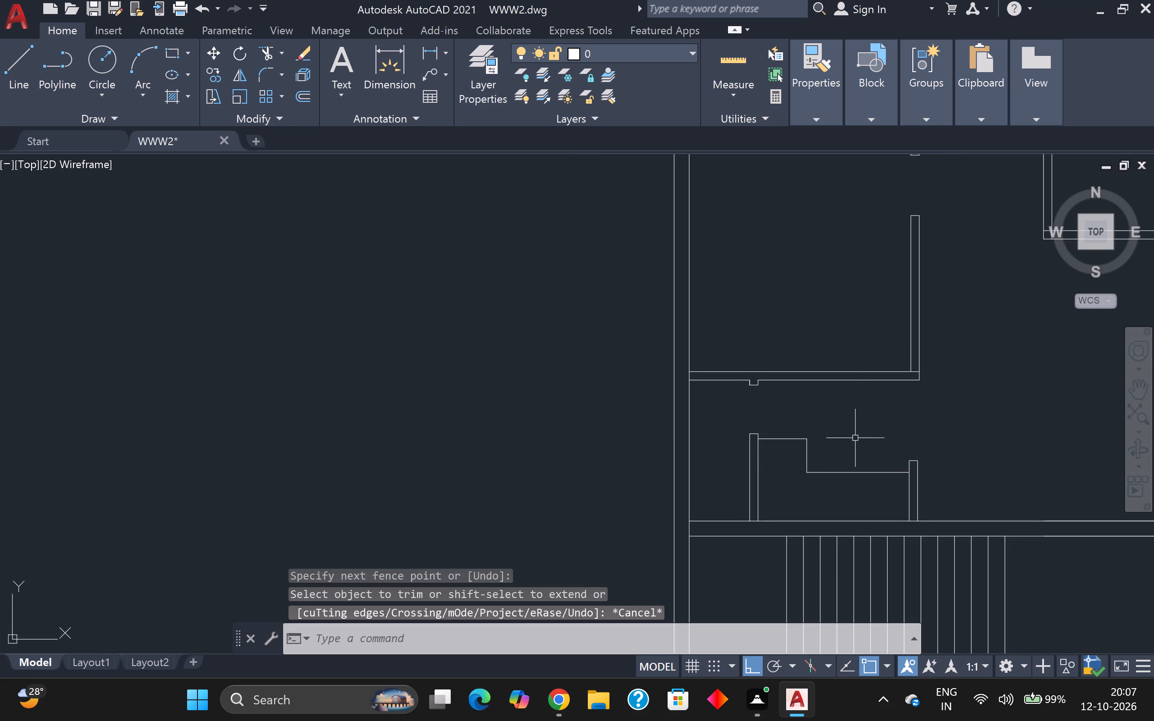
Draw a horizontal line about 10'-10" long between the midpoints of the first and last 10"-spaced lines in the bottom room.
middle_click_drag(845, 481, 765, 394)
scroll(754, 416, "up", 2)
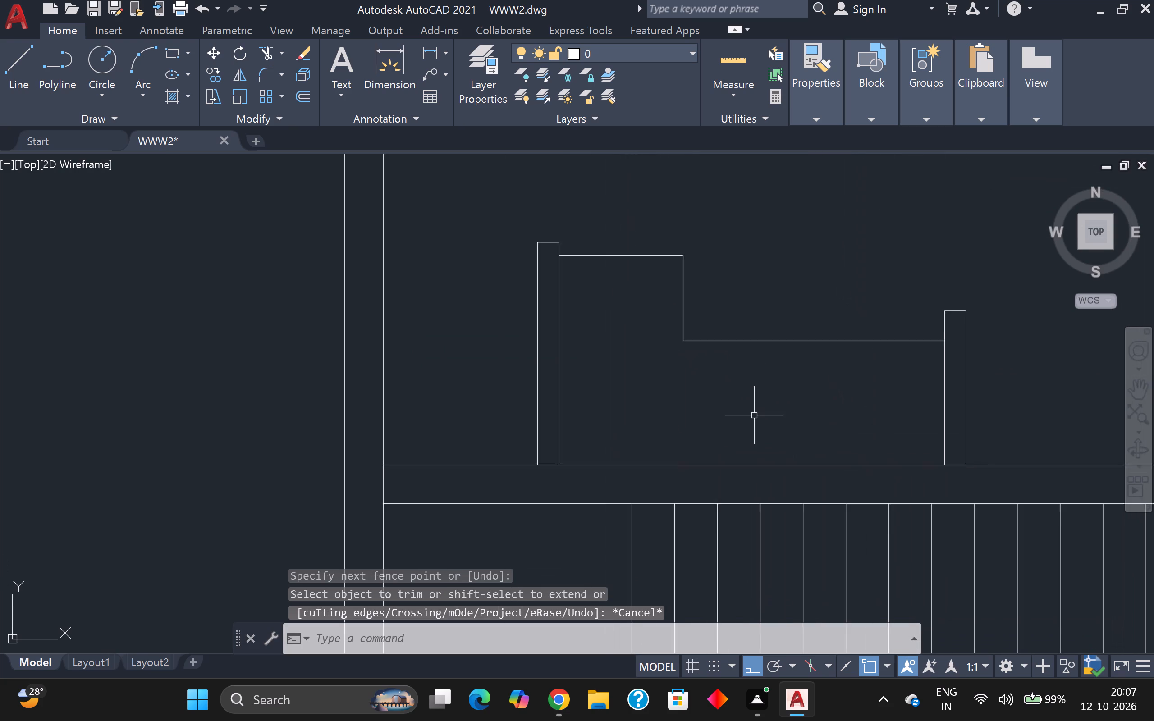
middle_click_drag(754, 414, 716, 287)
scroll(715, 287, "down", 2)
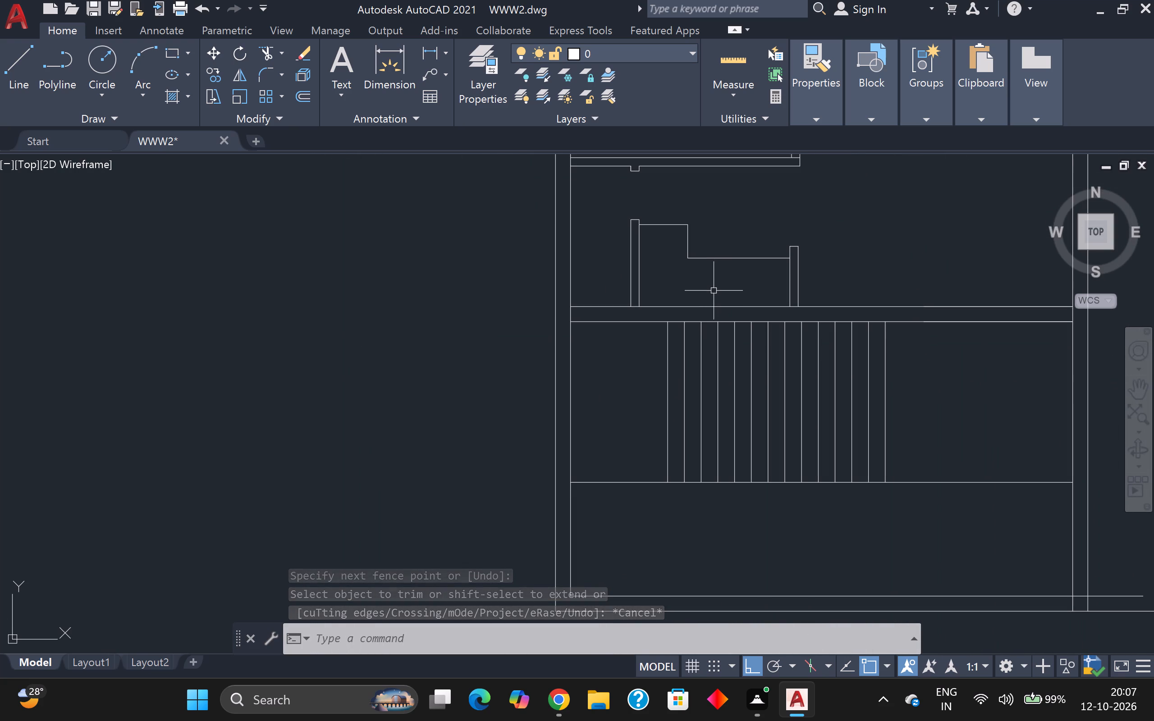
key("l")
key("Return")
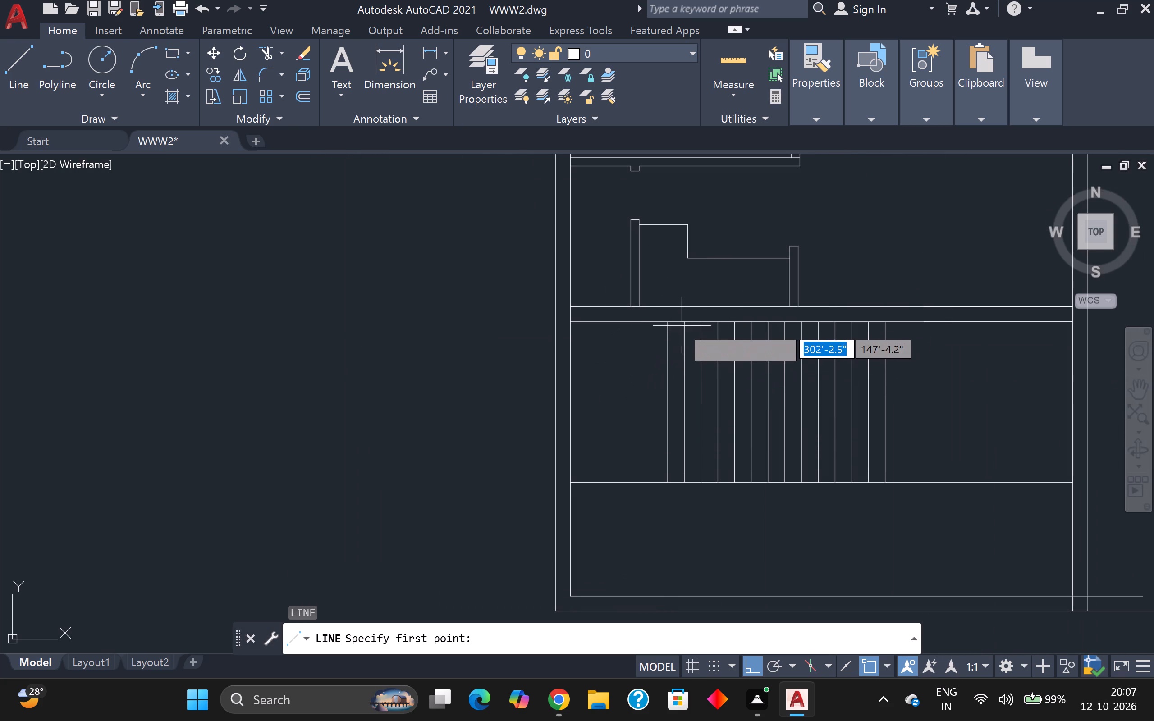
left_click(670, 402)
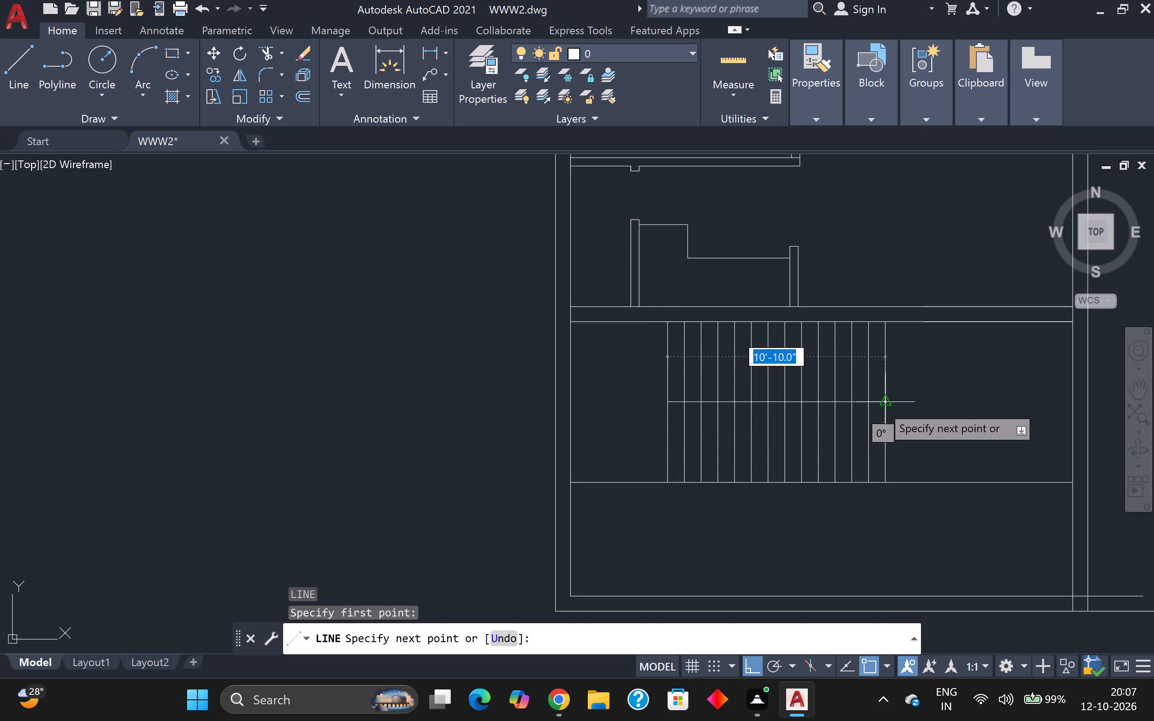
left_click(880, 403)
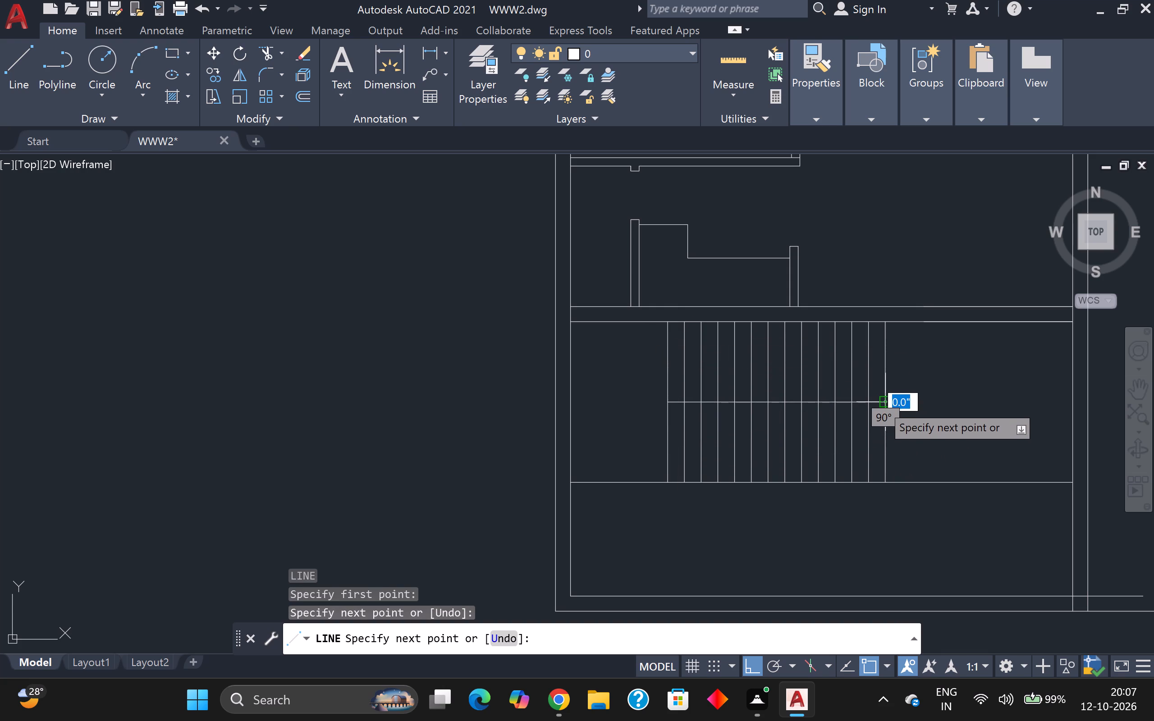
key("Escape")
Trim the upper half of the last 10"-spaced stair line above the horizontal centre line in the bottom room.
middle_click_drag(895, 426, 891, 417)
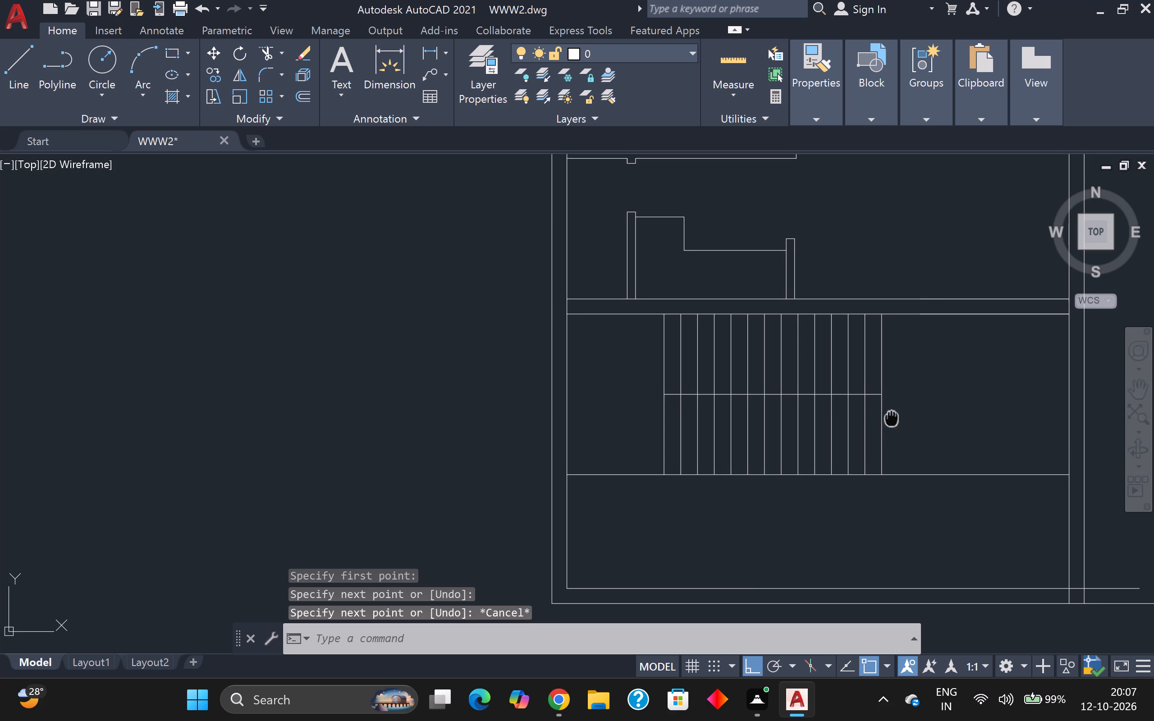
middle_click_drag(891, 417, 888, 411)
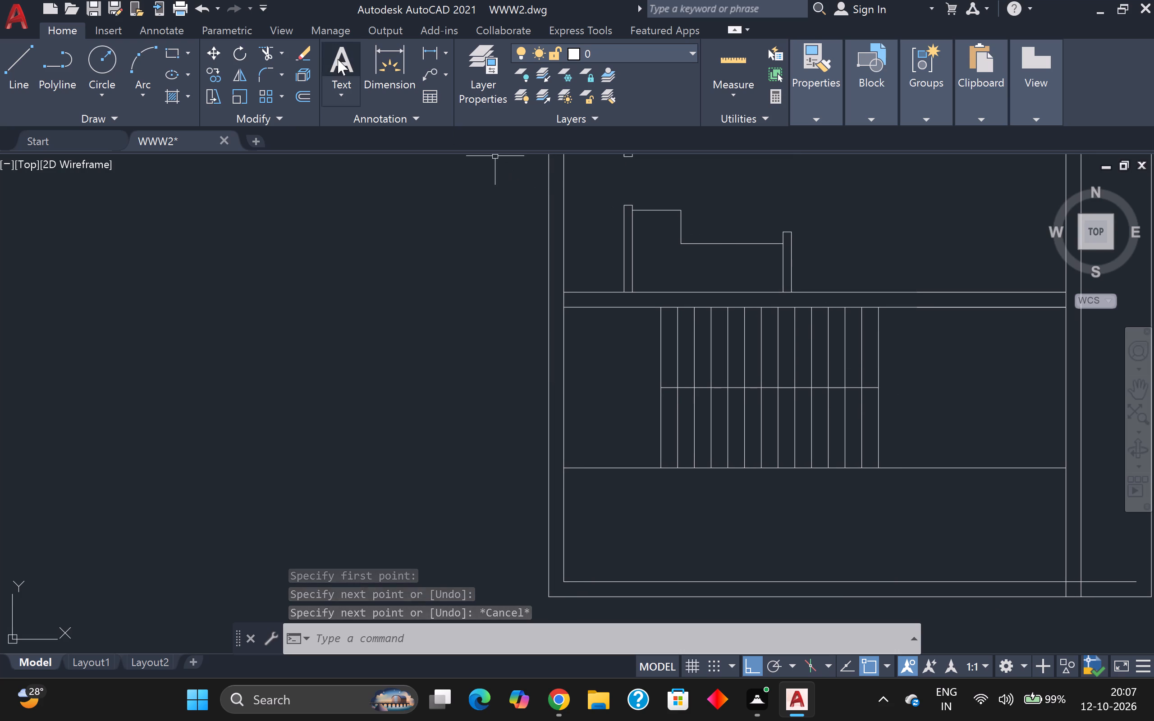
left_click(266, 52)
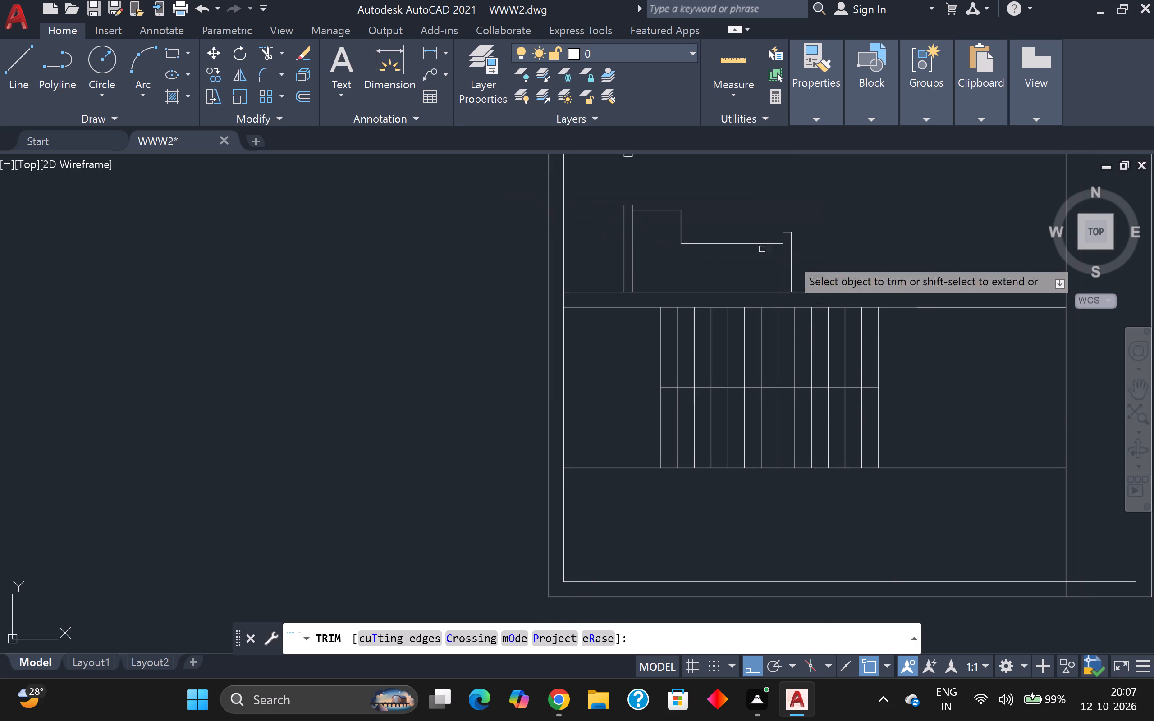
left_click(876, 360)
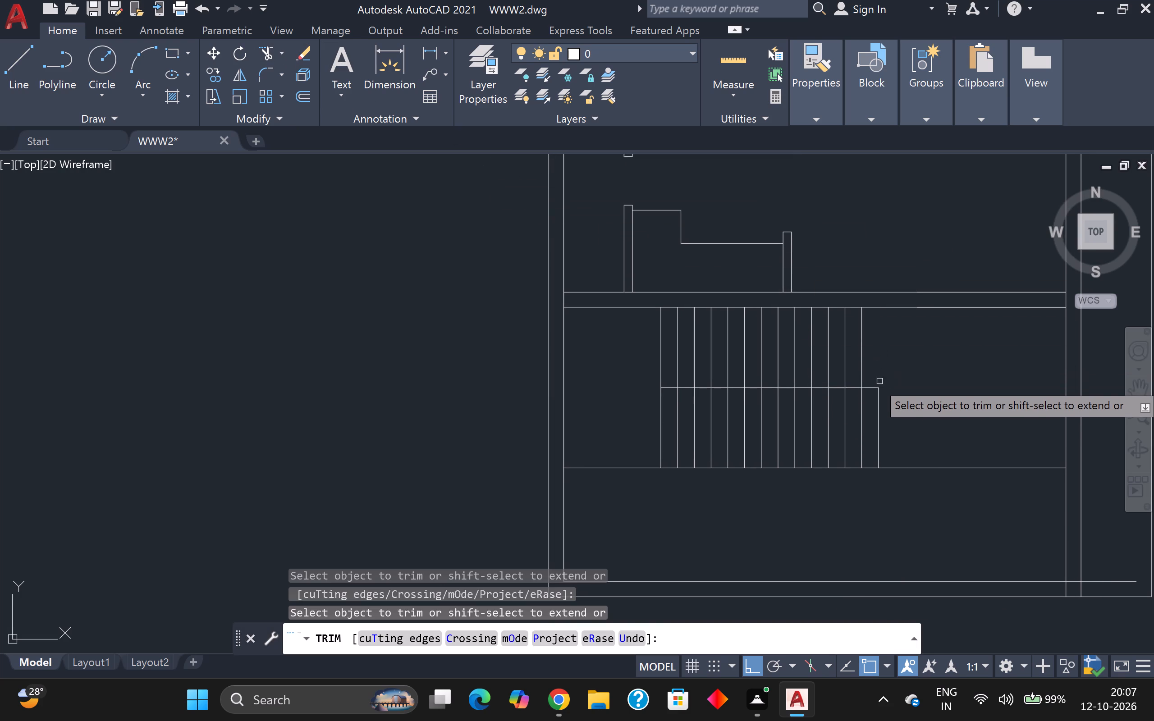
middle_click_drag(889, 406, 888, 423)
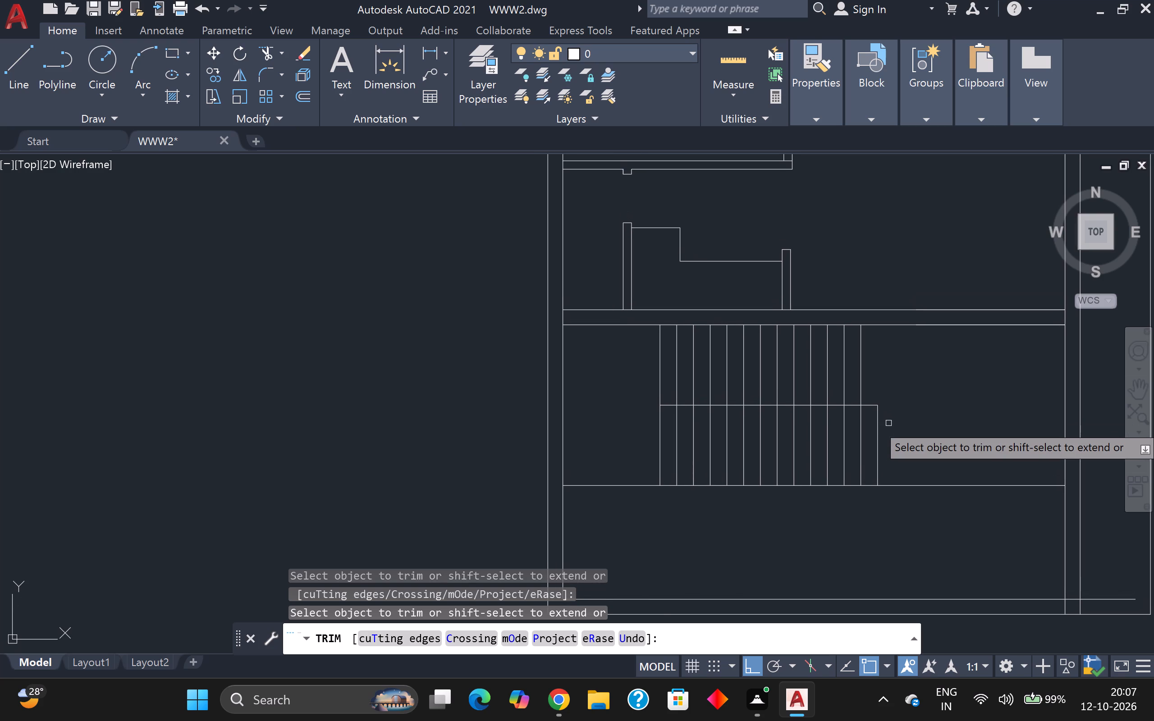
key("Escape")
Draw a path line from the last stair line's lower-half midpoint, about 13'-1.5" left past the stairs and up into the upper flight's level.
key("l")
key("Return")
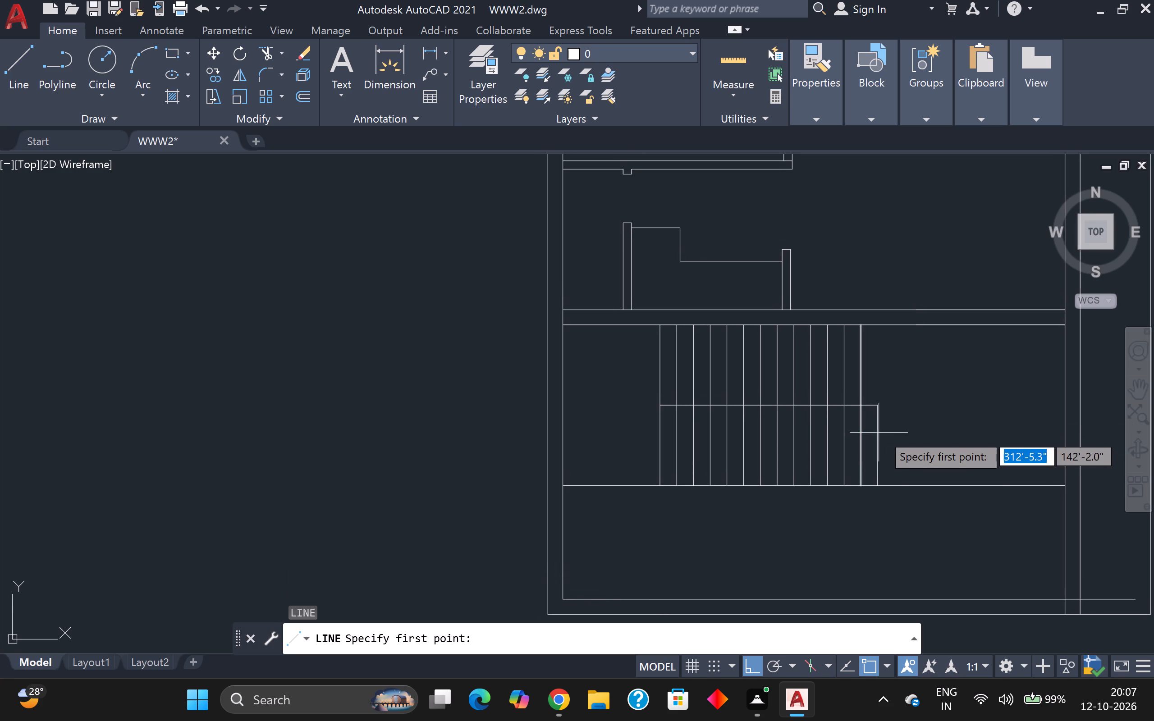
left_click(885, 444)
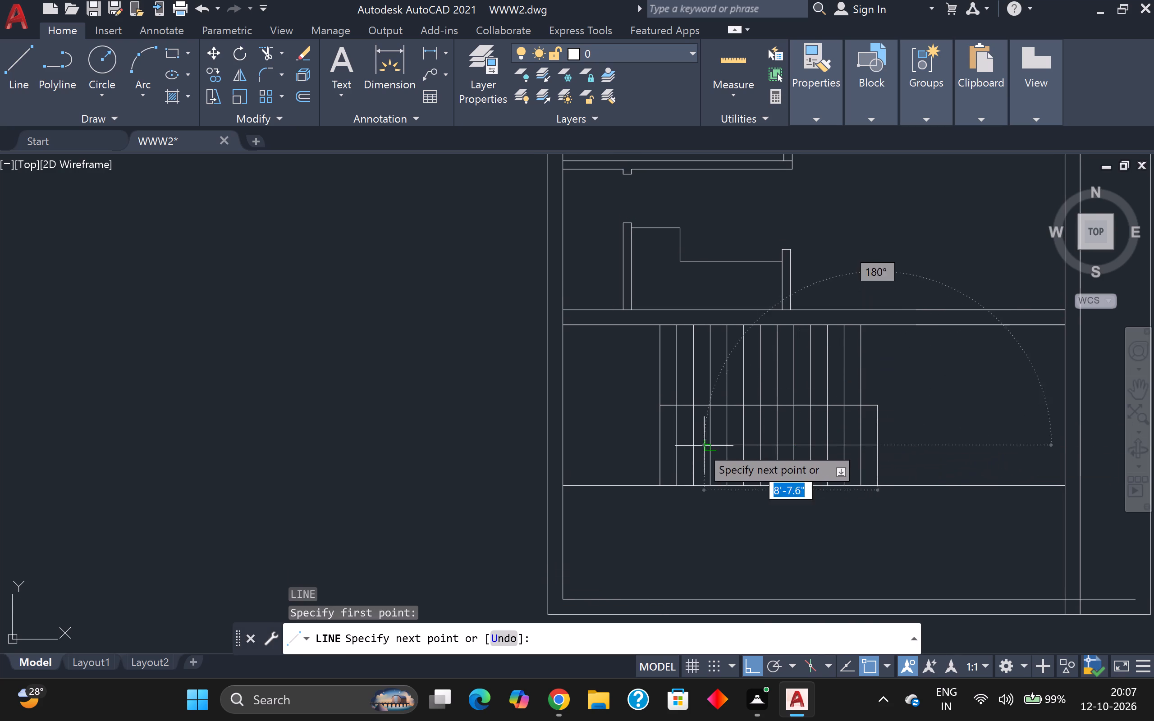
left_click(614, 447)
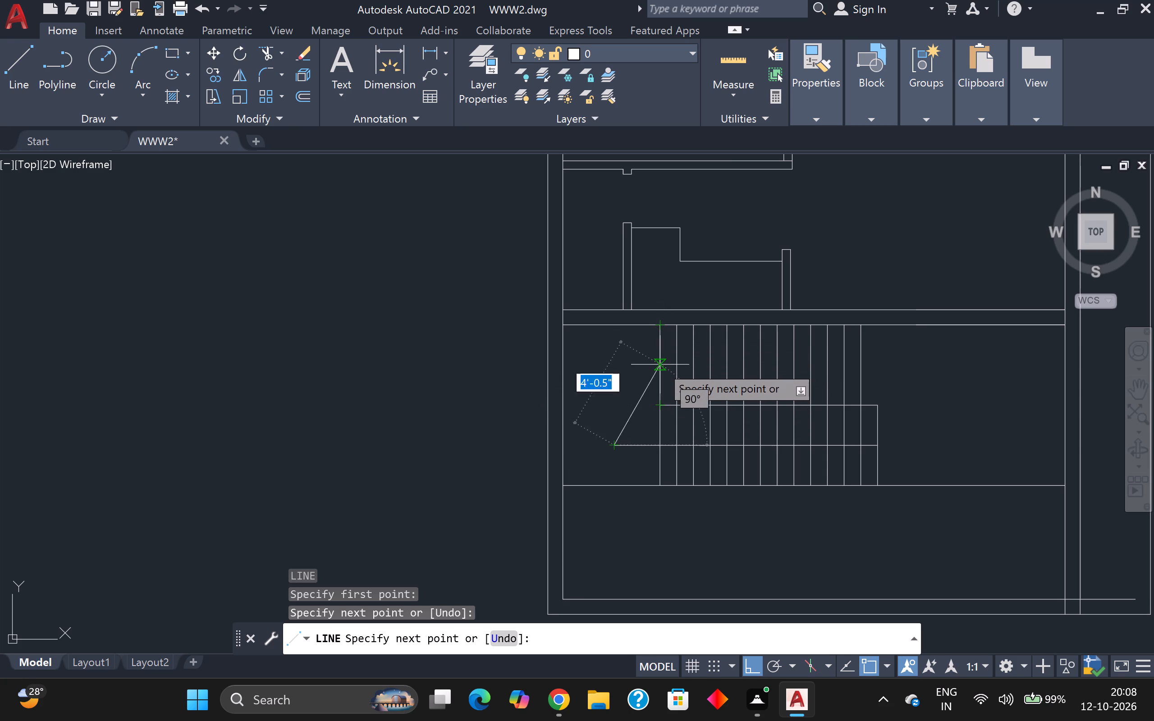
left_click(614, 361)
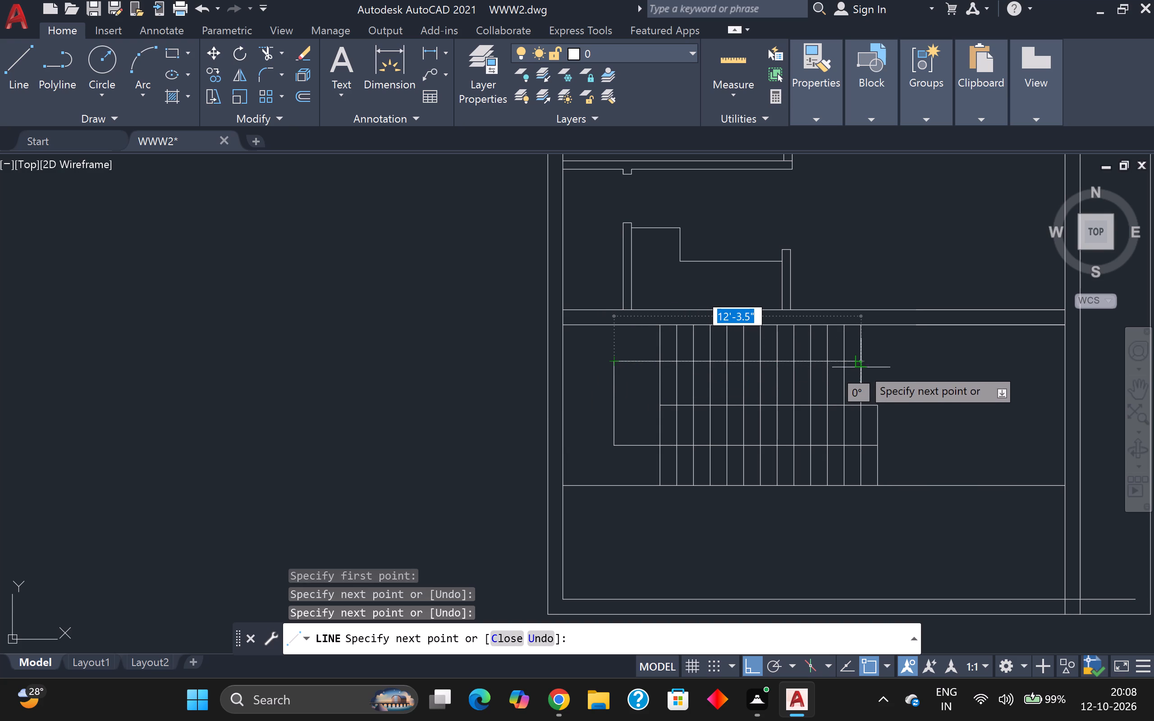
key("Escape")
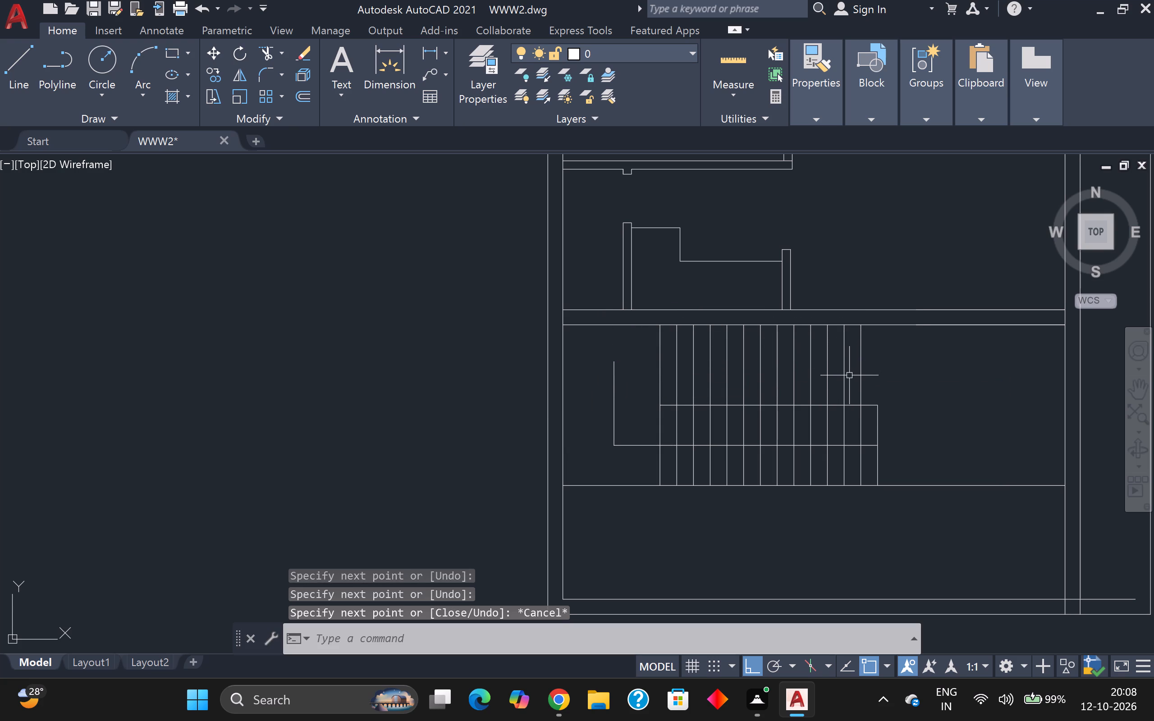
Measure the length and spacing of the last two stair lines in the upper flight.
key("l")
key("Return")
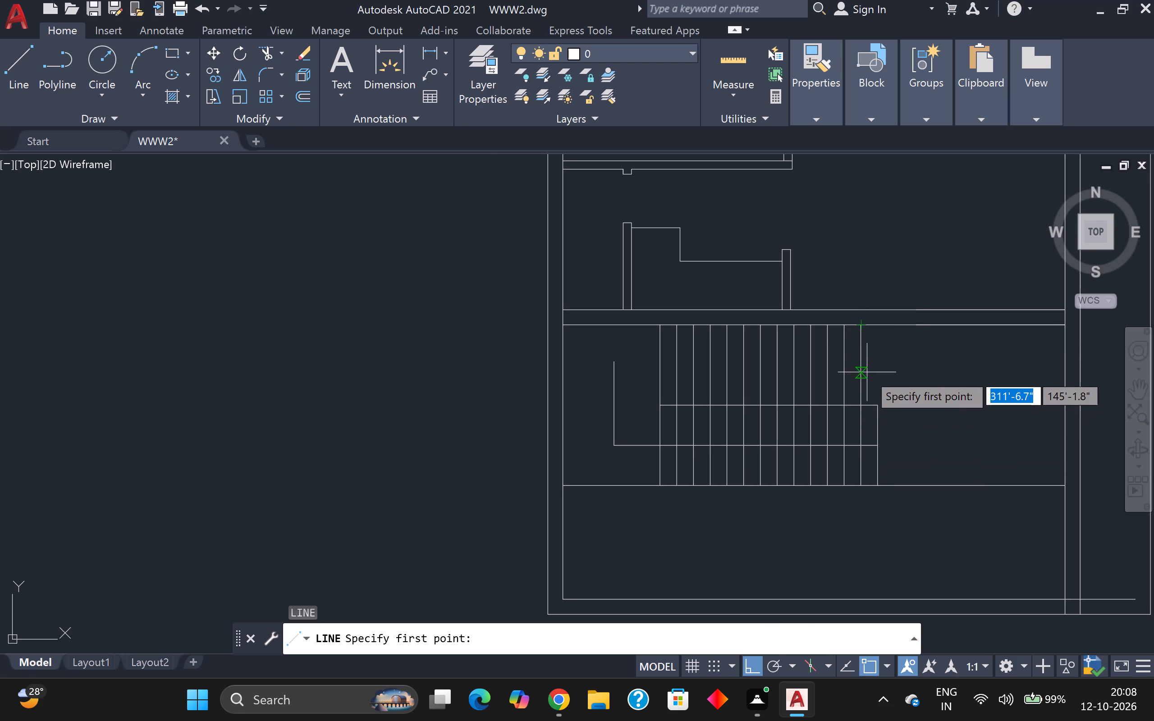
scroll(867, 370, "up", 3)
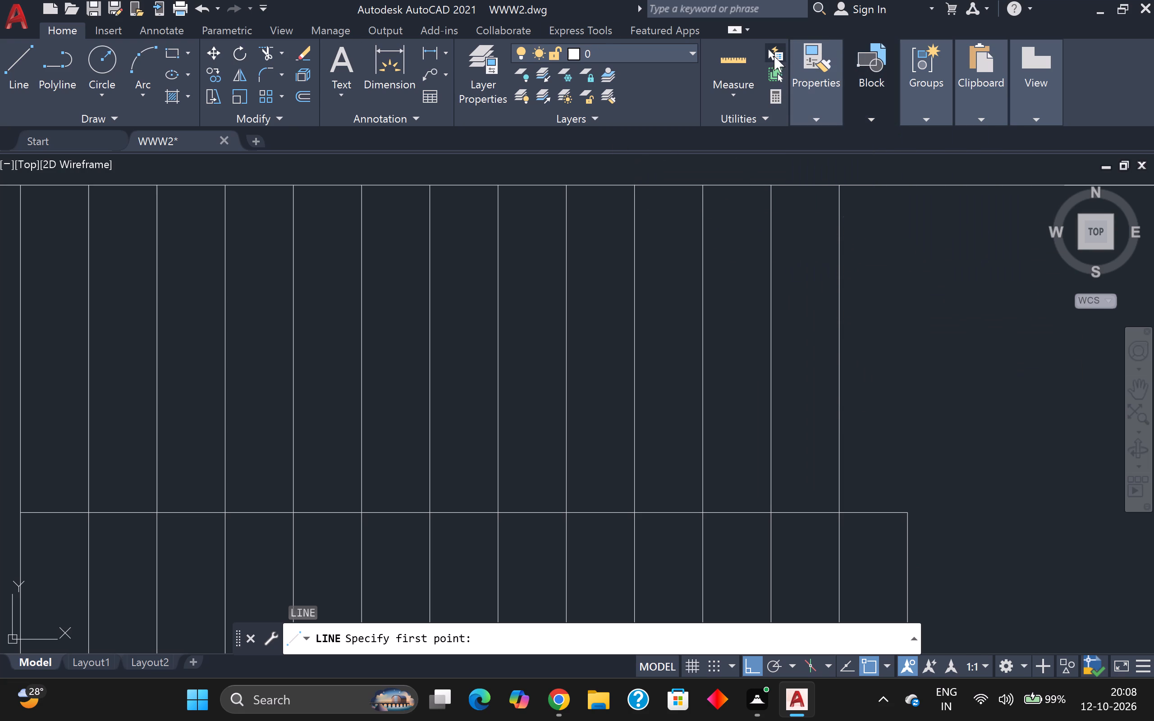
left_click(737, 61)
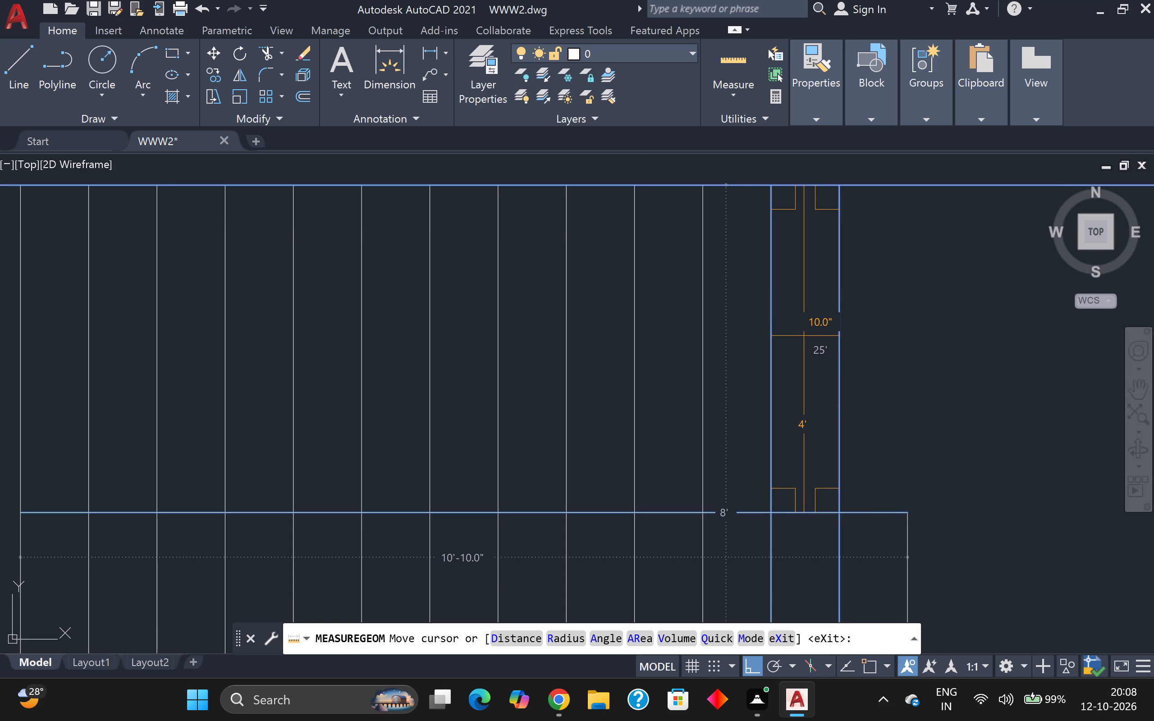
key("Escape")
key("l")
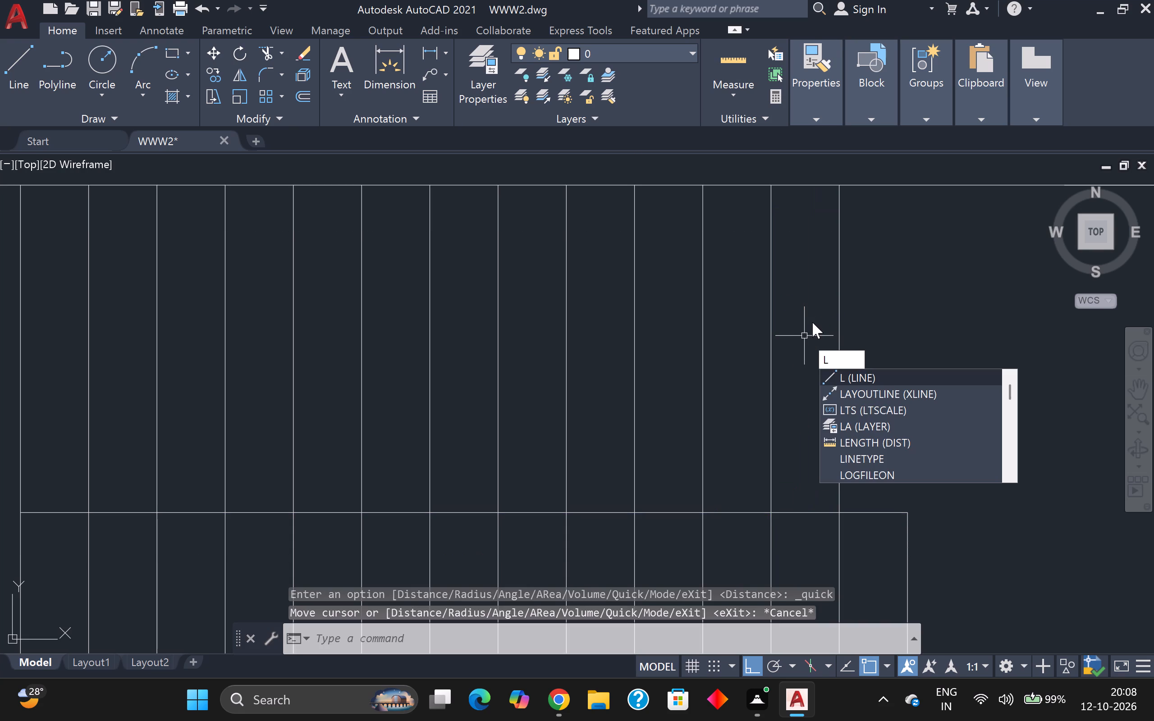
key("Escape")
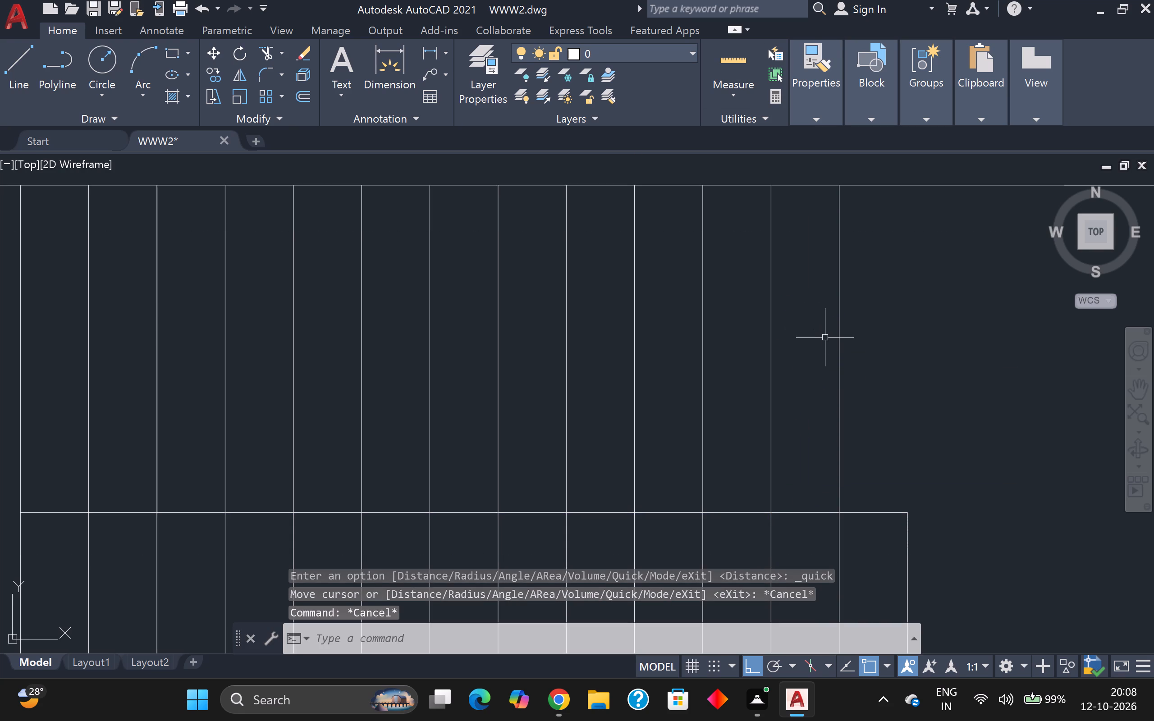
Draw a line from the top of the upper flight's last stair line, 2' down and left to the vertical path line.
key("l")
key("Return")
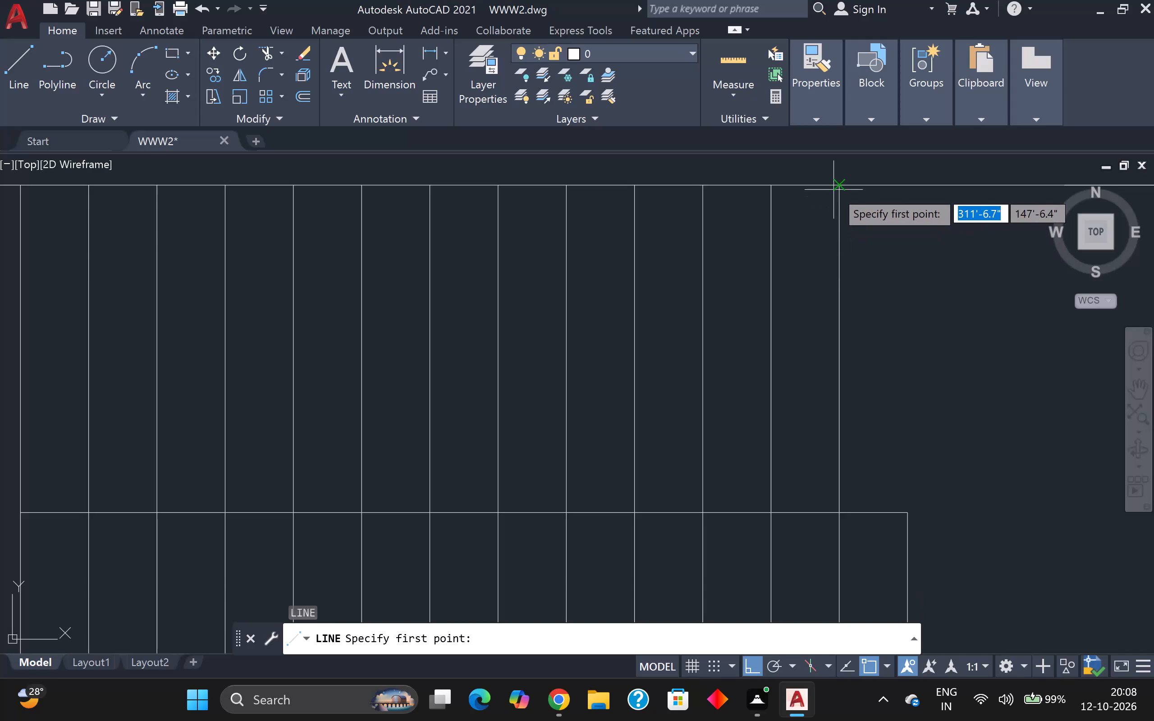
left_click(838, 188)
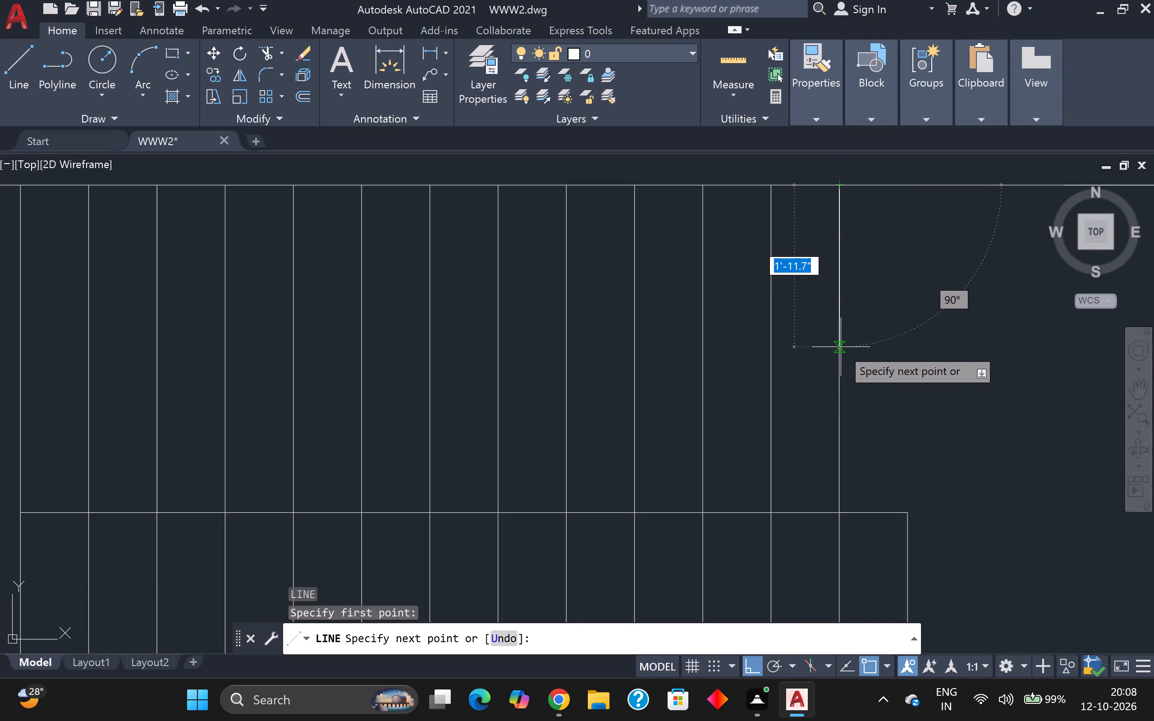
key("2")
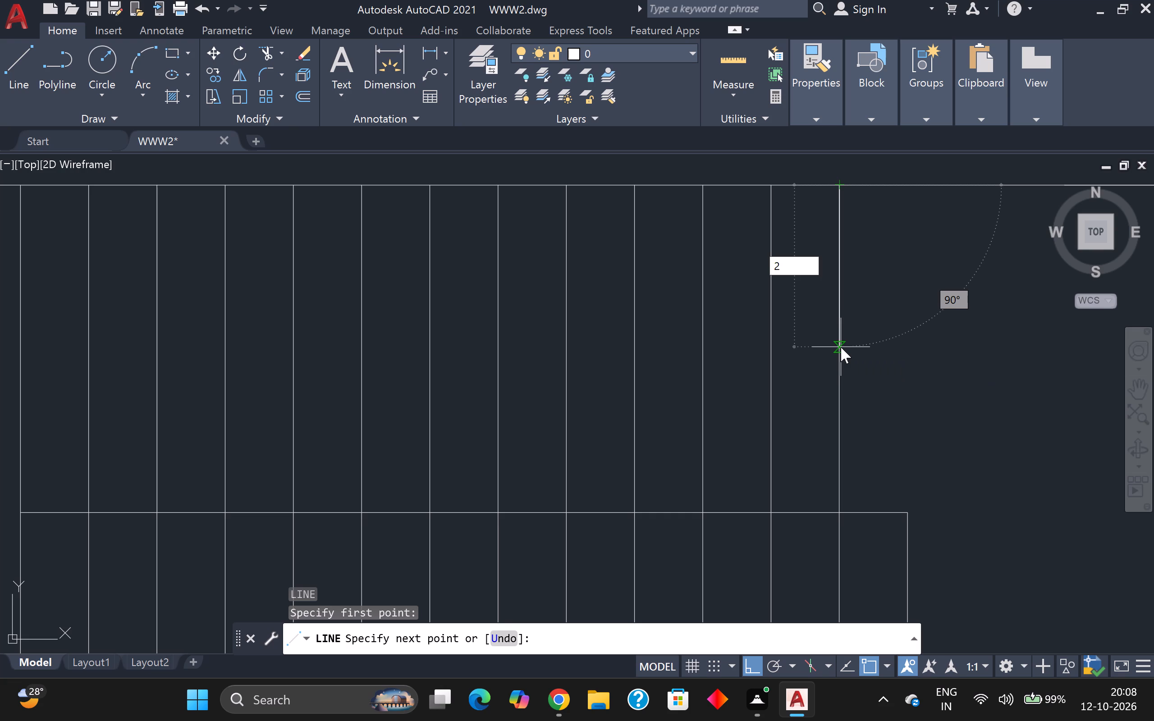
key("apostrophe")
key("Return")
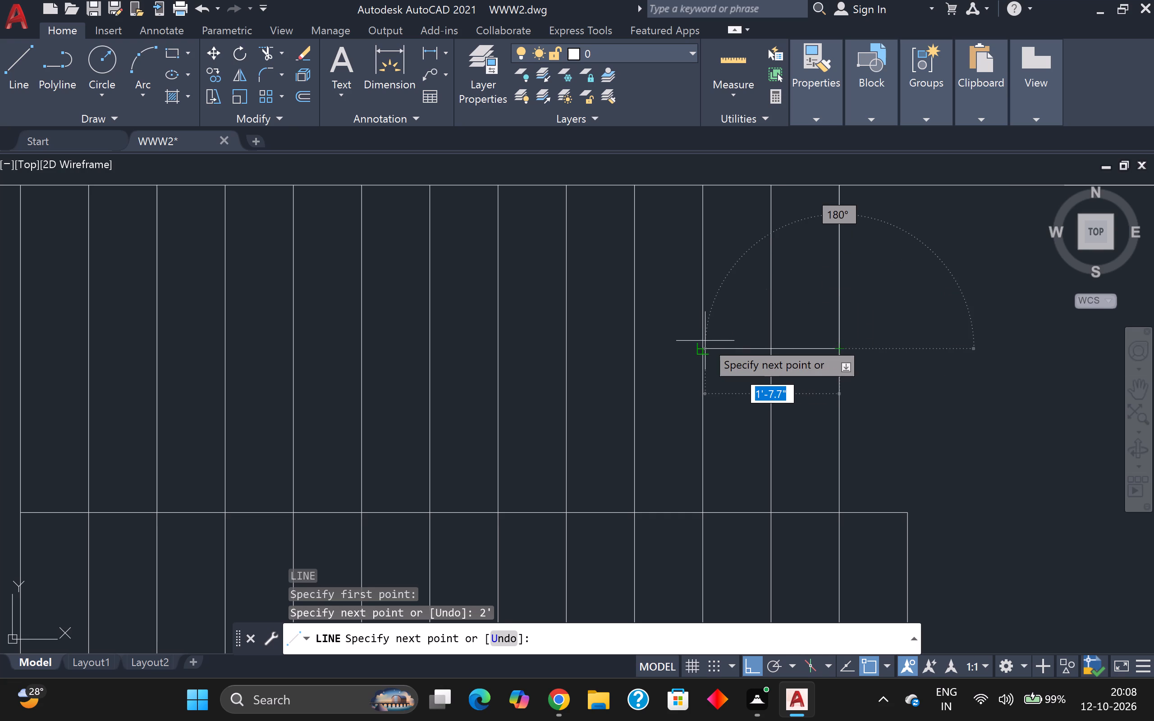
scroll(705, 340, "down", 1)
middle_click_drag(705, 338, 797, 340)
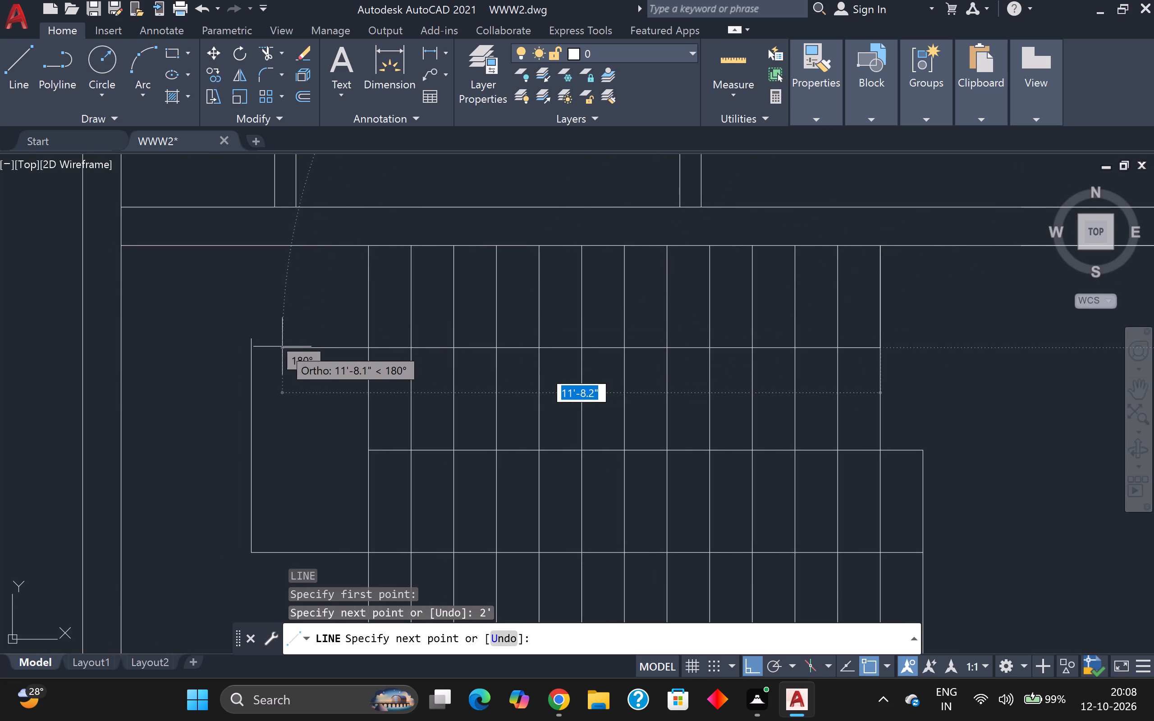
left_click(254, 352)
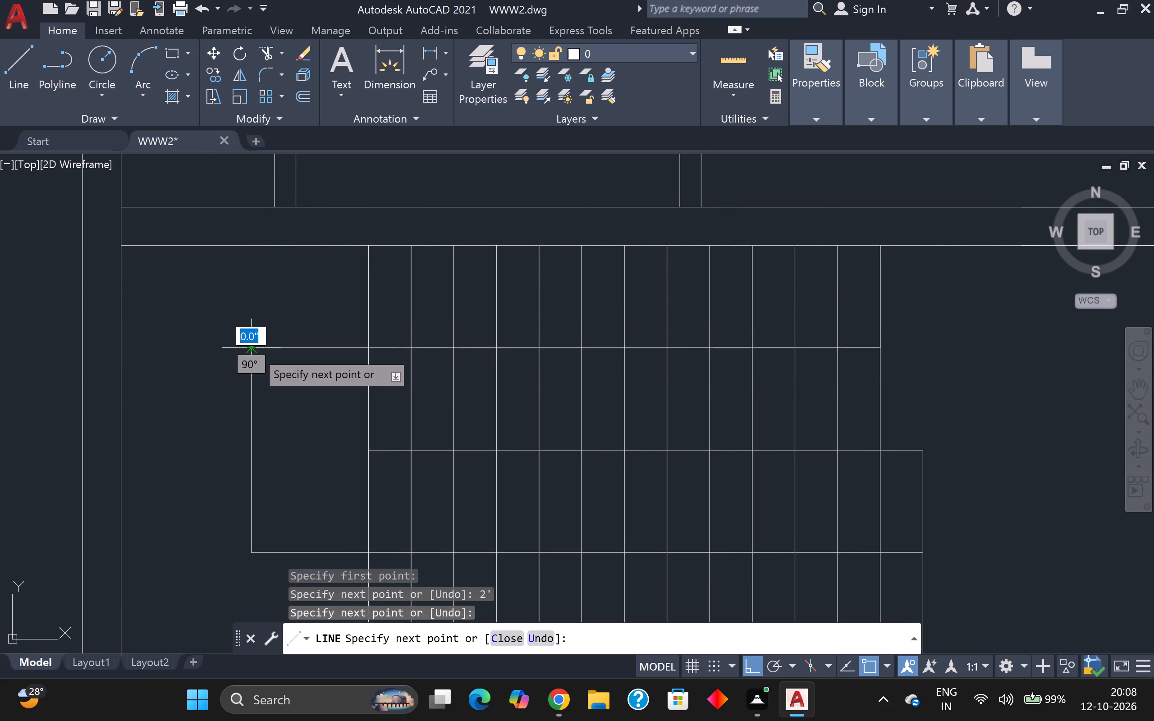
key("grave")
Trim the short end of the vertical path line projecting above the upper horizontal path line.
scroll(286, 336, "up", 2)
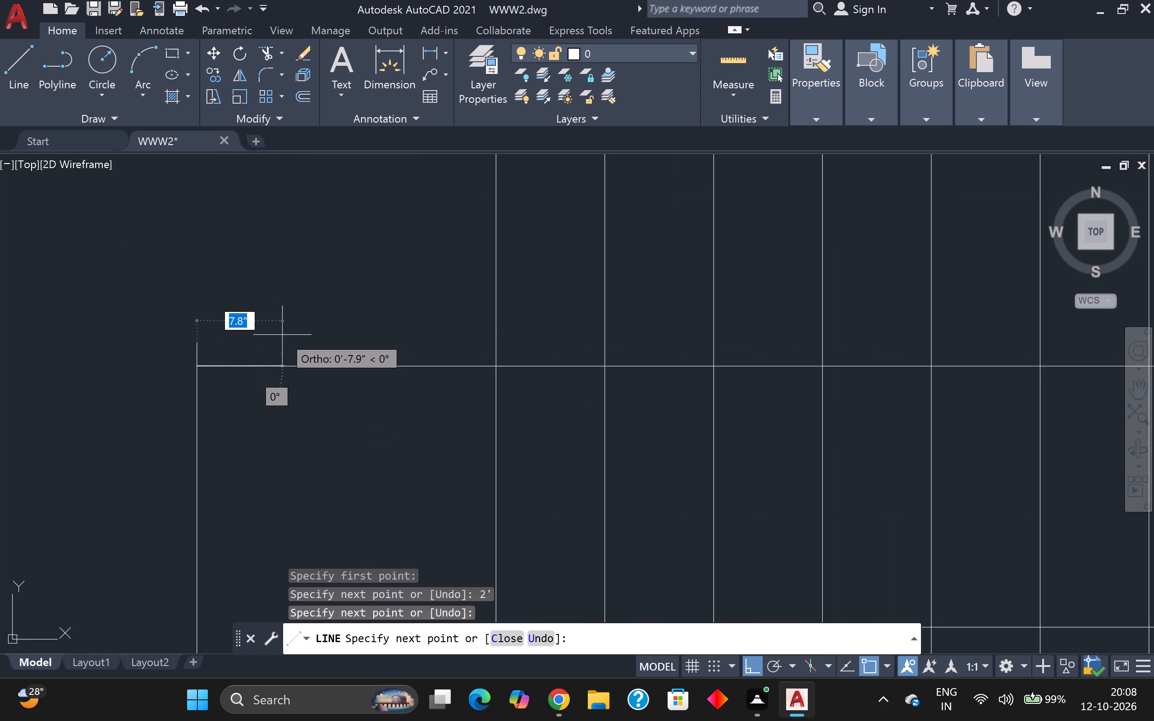
left_click(264, 50)
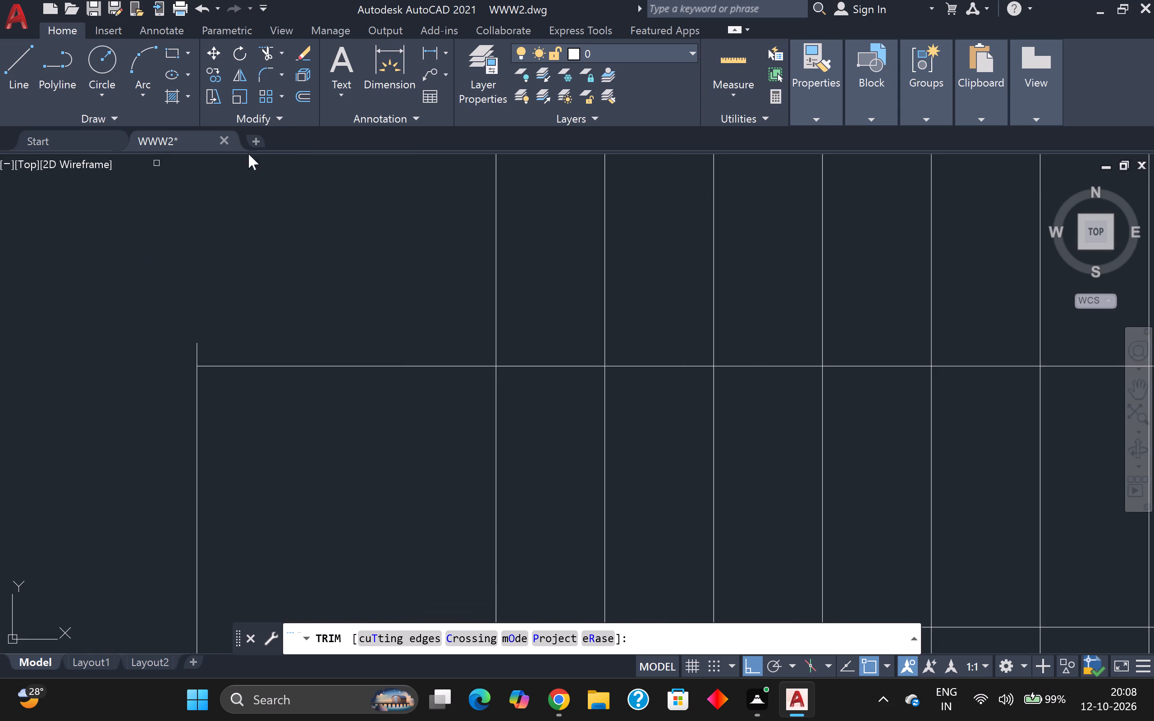
left_click(195, 349)
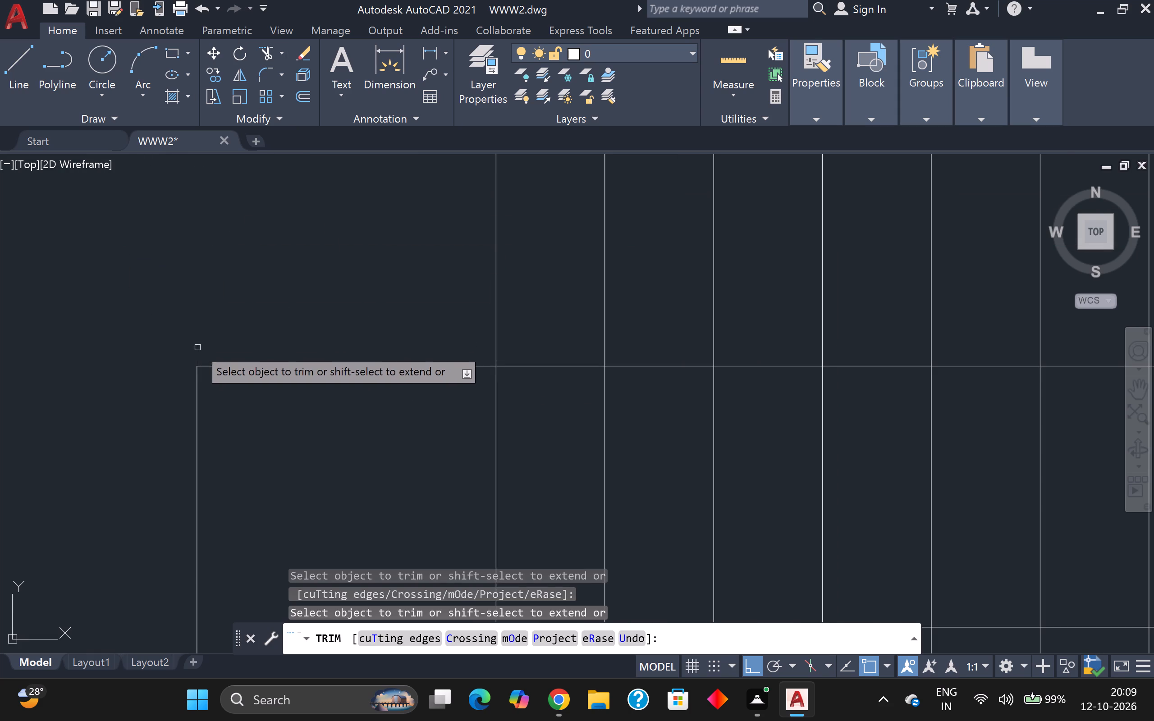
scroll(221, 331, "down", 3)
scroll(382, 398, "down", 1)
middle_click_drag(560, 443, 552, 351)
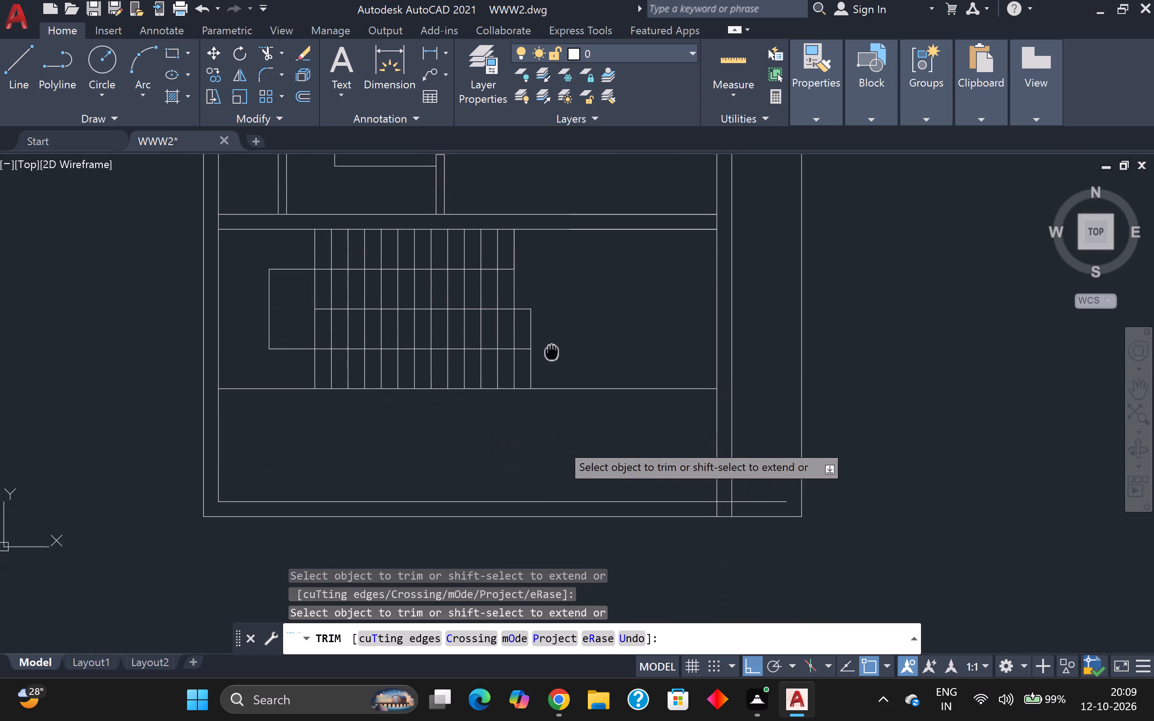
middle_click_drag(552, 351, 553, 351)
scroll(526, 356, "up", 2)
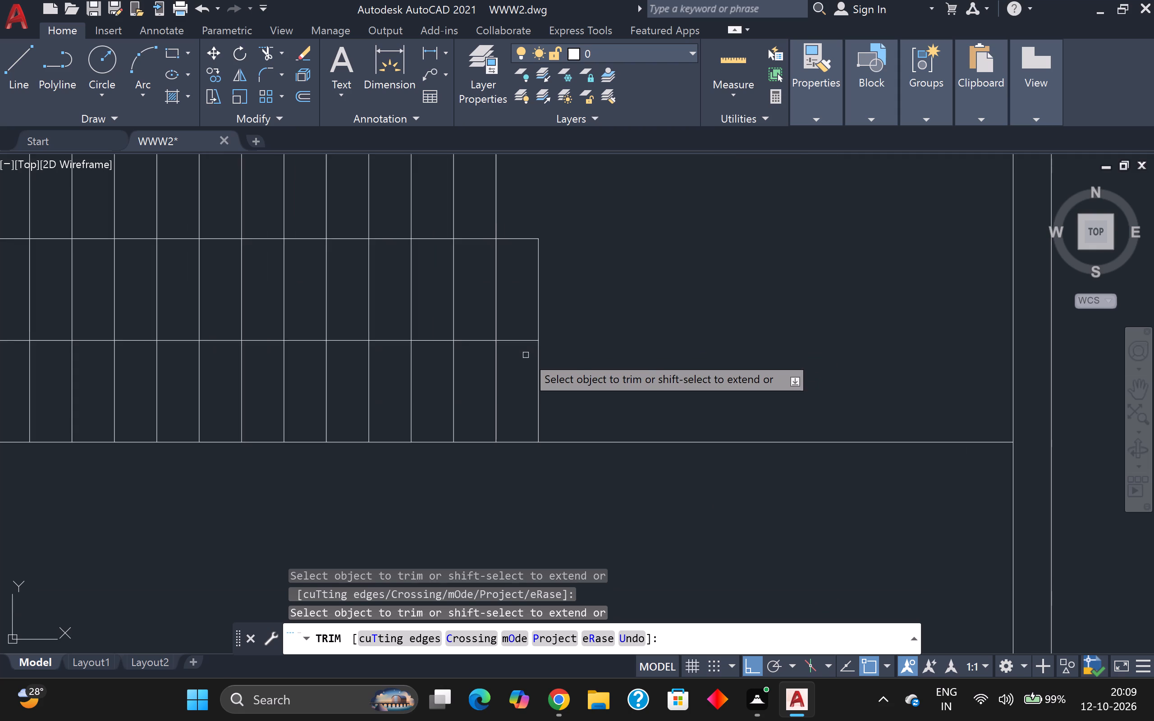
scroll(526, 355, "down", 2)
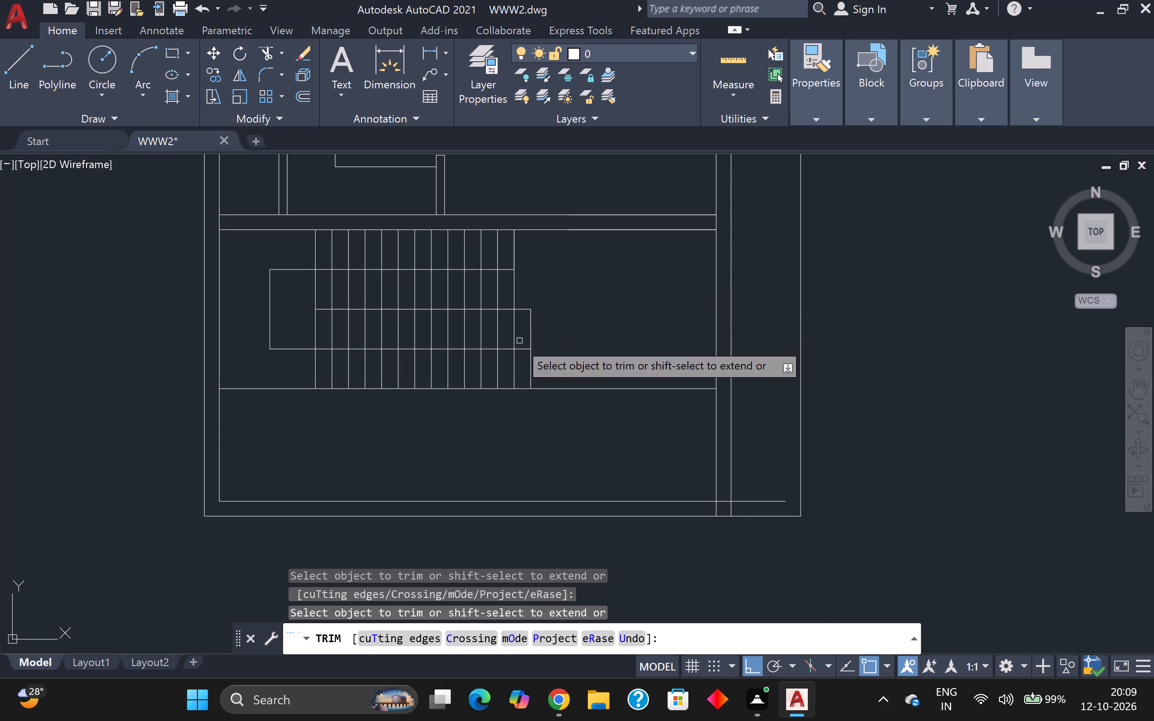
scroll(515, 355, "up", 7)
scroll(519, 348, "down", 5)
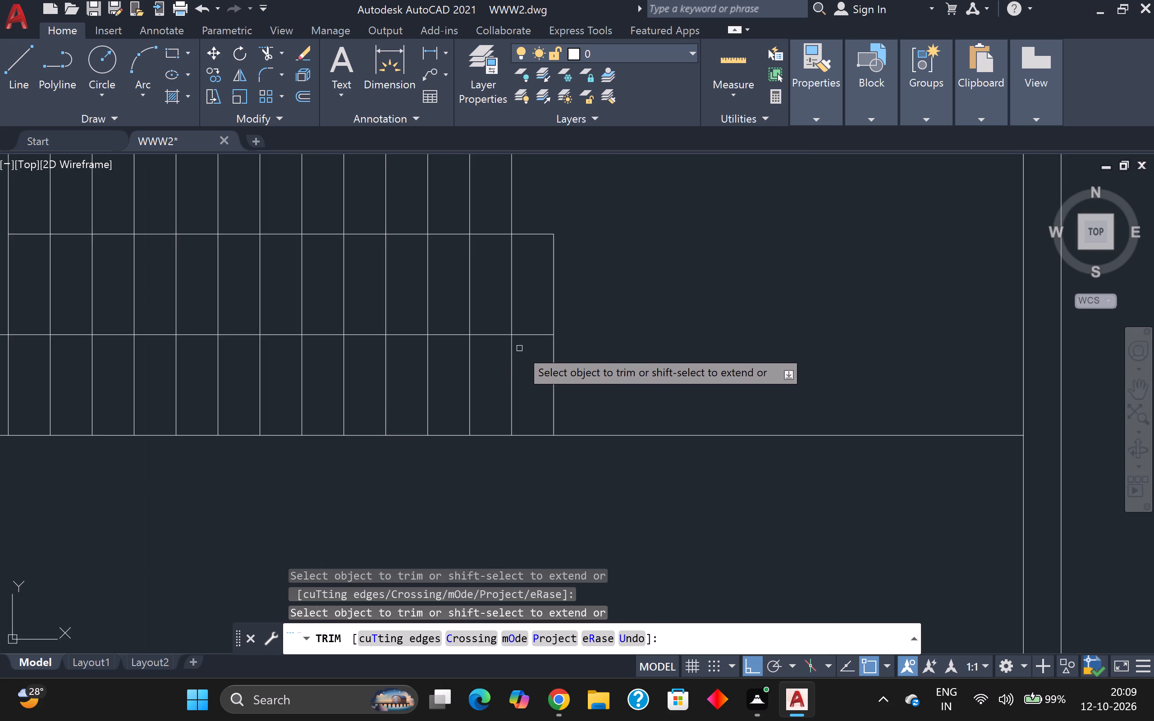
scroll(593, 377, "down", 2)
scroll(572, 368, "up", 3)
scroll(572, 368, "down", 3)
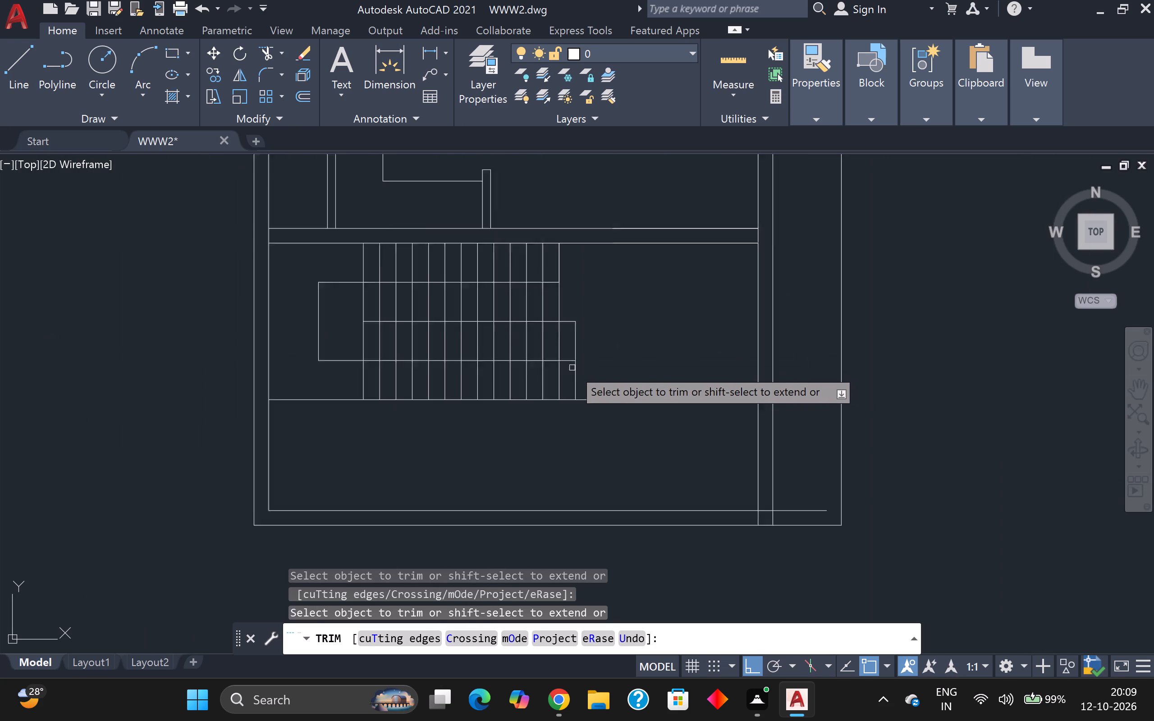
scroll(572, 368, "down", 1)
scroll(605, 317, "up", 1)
With ortho off, draw the arrowhead's upper slanted line from the upper path line's right end up-left to the preceding stair line.
scroll(580, 320, "up", 1)
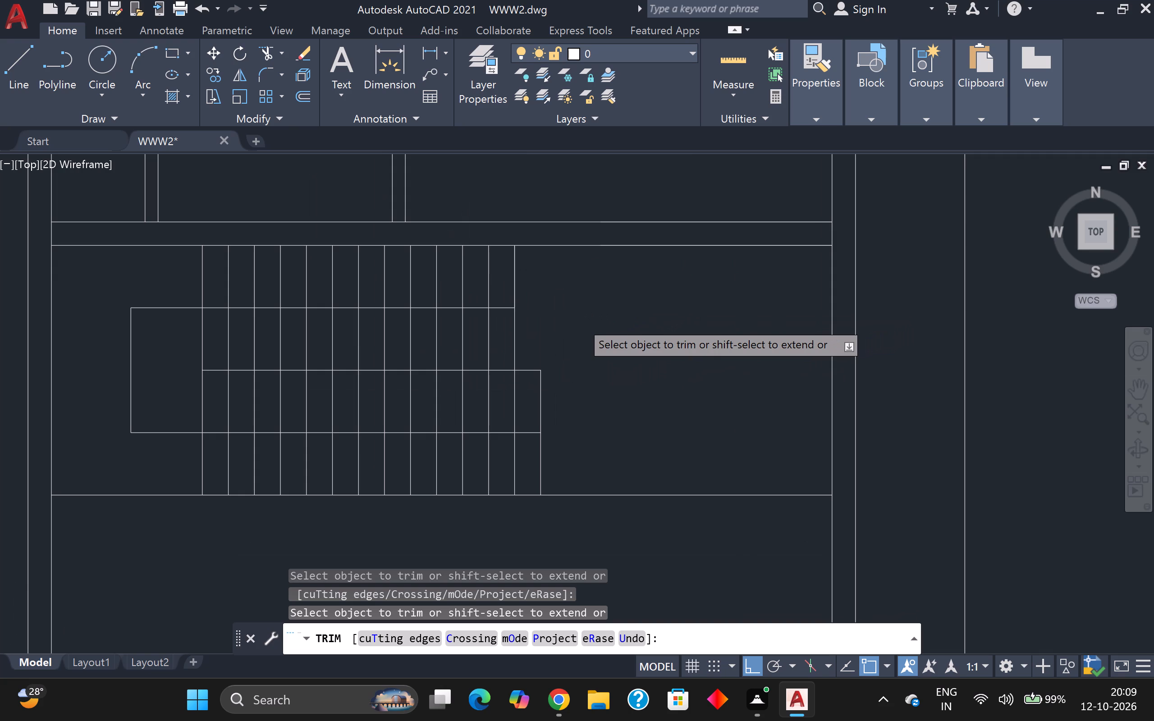
scroll(563, 315, "up", 2)
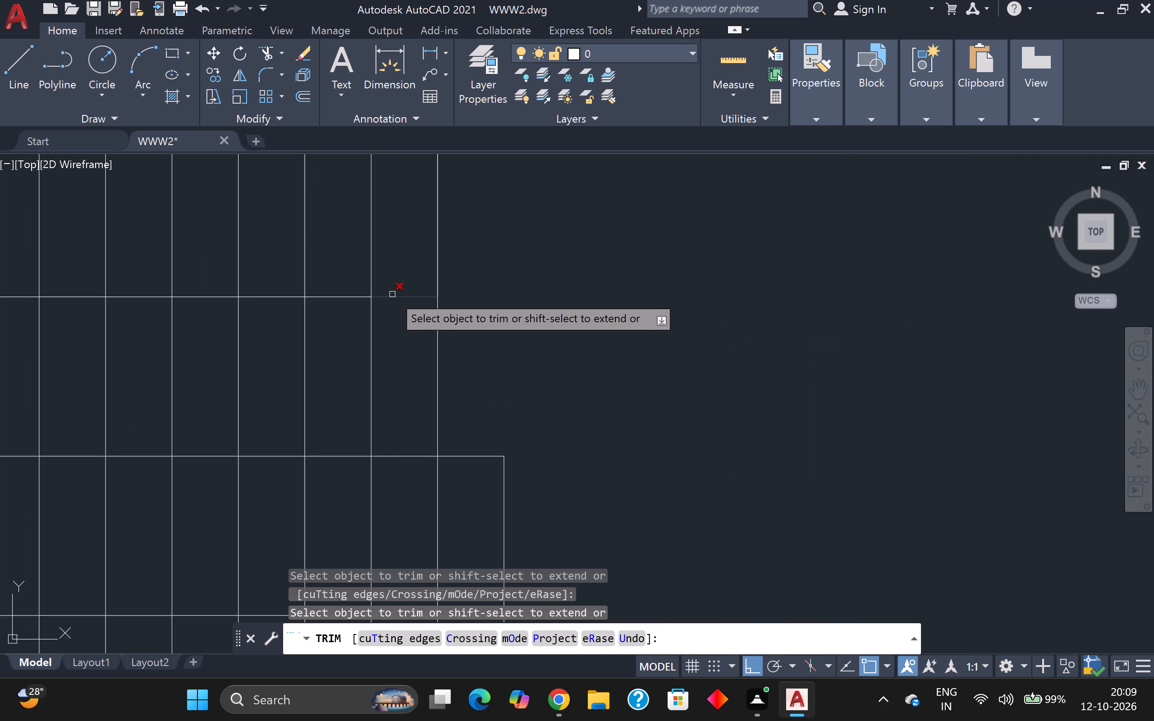
key("l")
key("Return")
key("Escape")
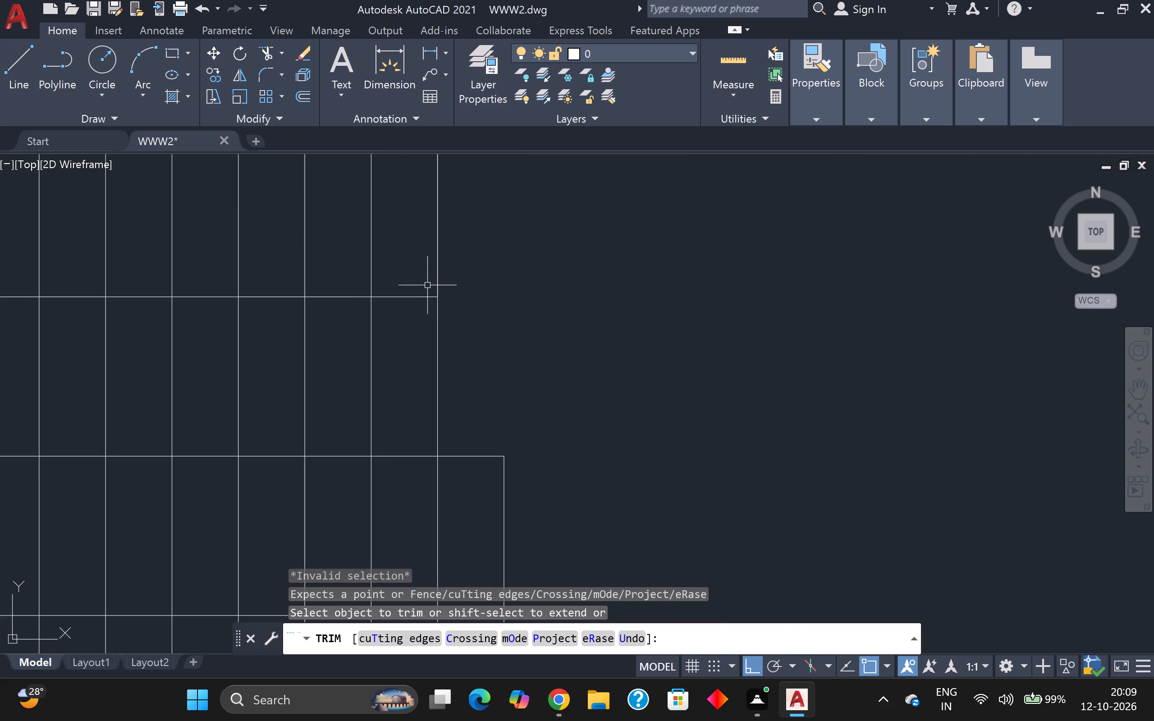
key("l")
key("Return")
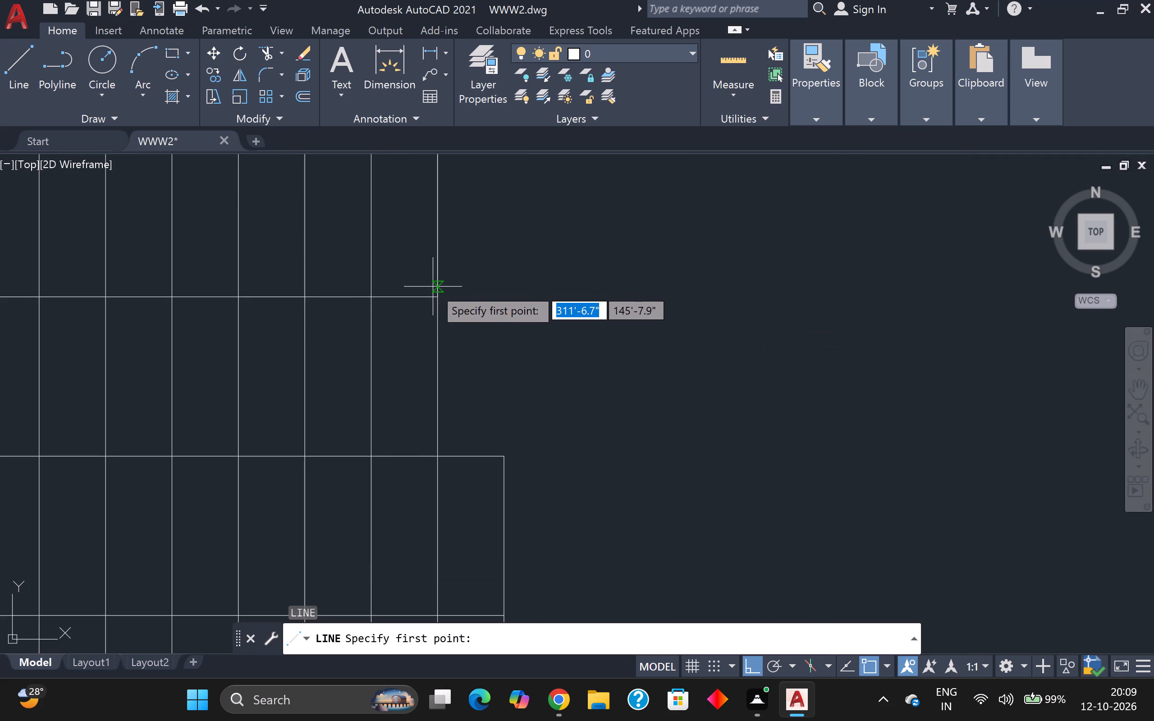
key("F8")
left_click(439, 294)
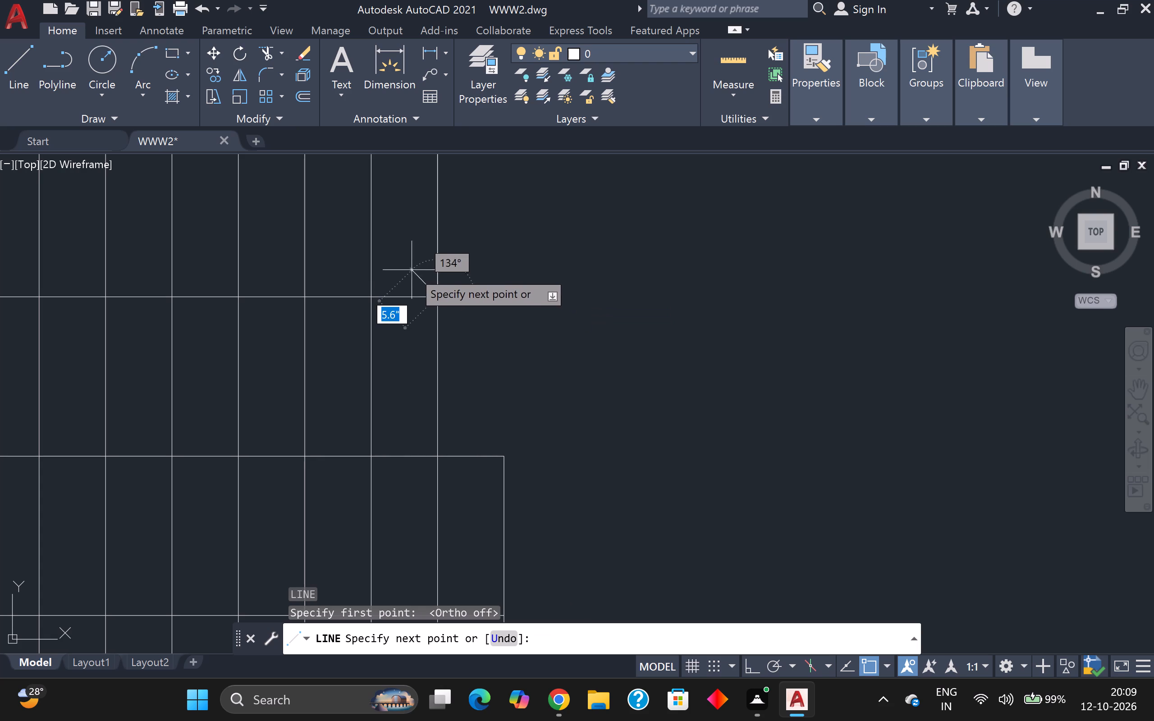
left_click(370, 233)
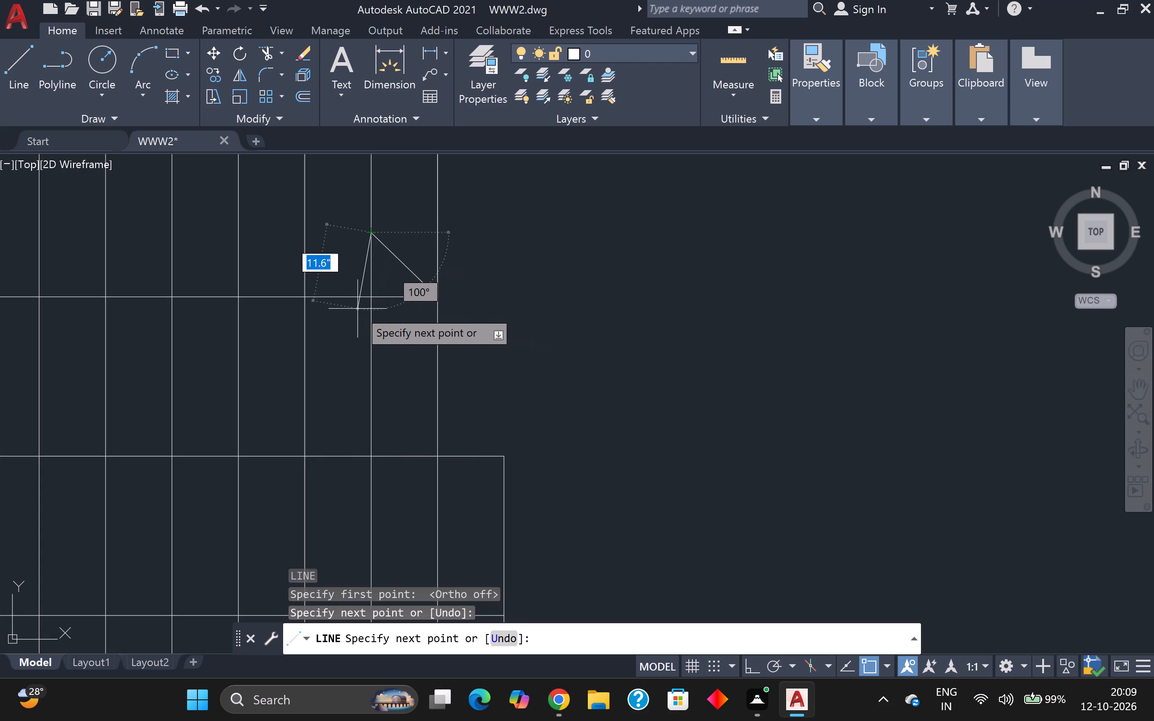
key("Escape")
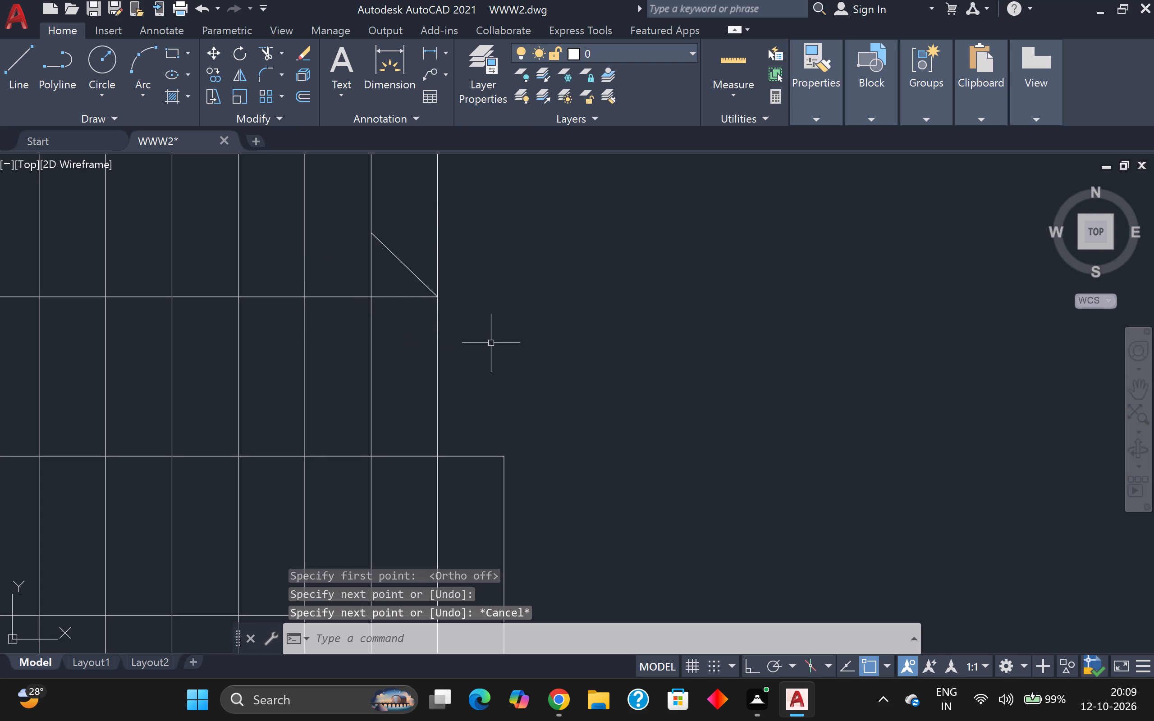
Draw the arrowhead's lower slanted line back to the preceding stair line and close it vertically to the upper slanted line's end.
key("l")
key("Return")
left_click(432, 299)
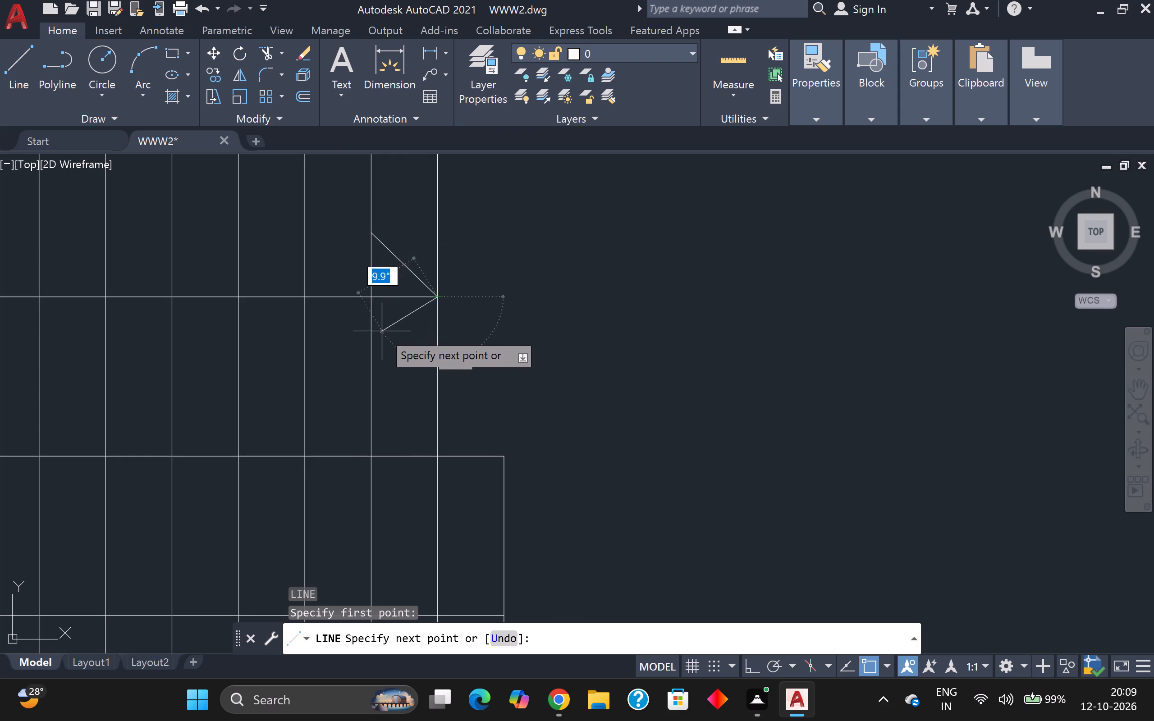
left_click(370, 351)
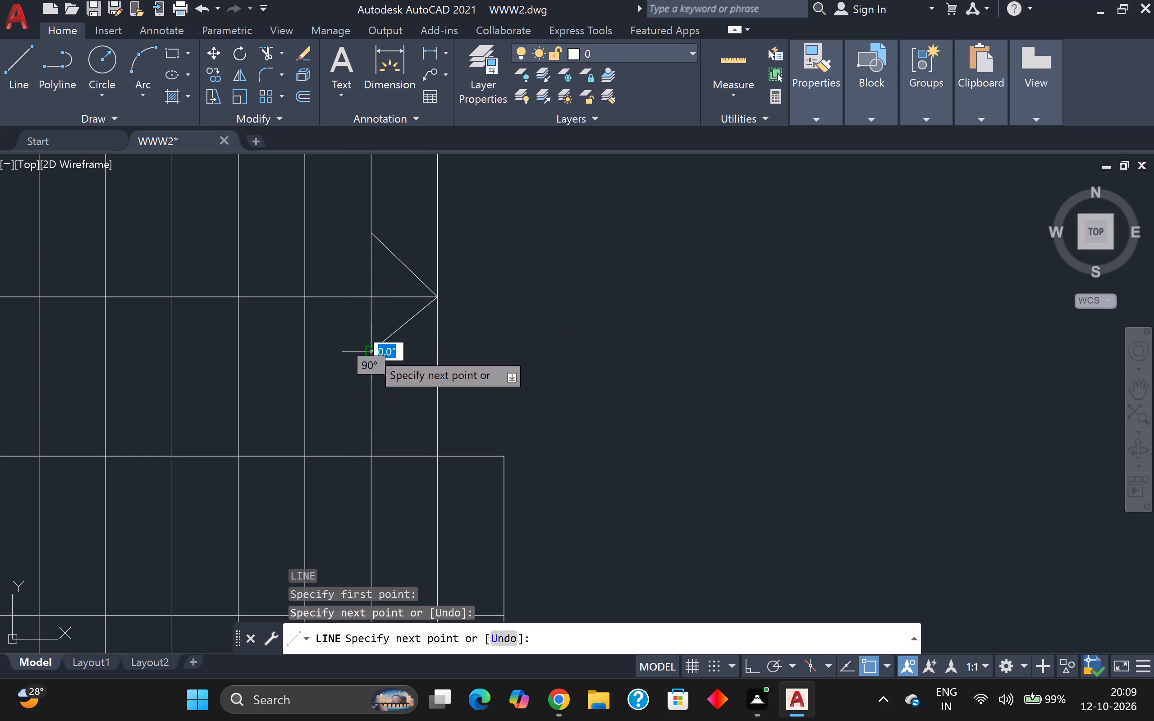
left_click(373, 237)
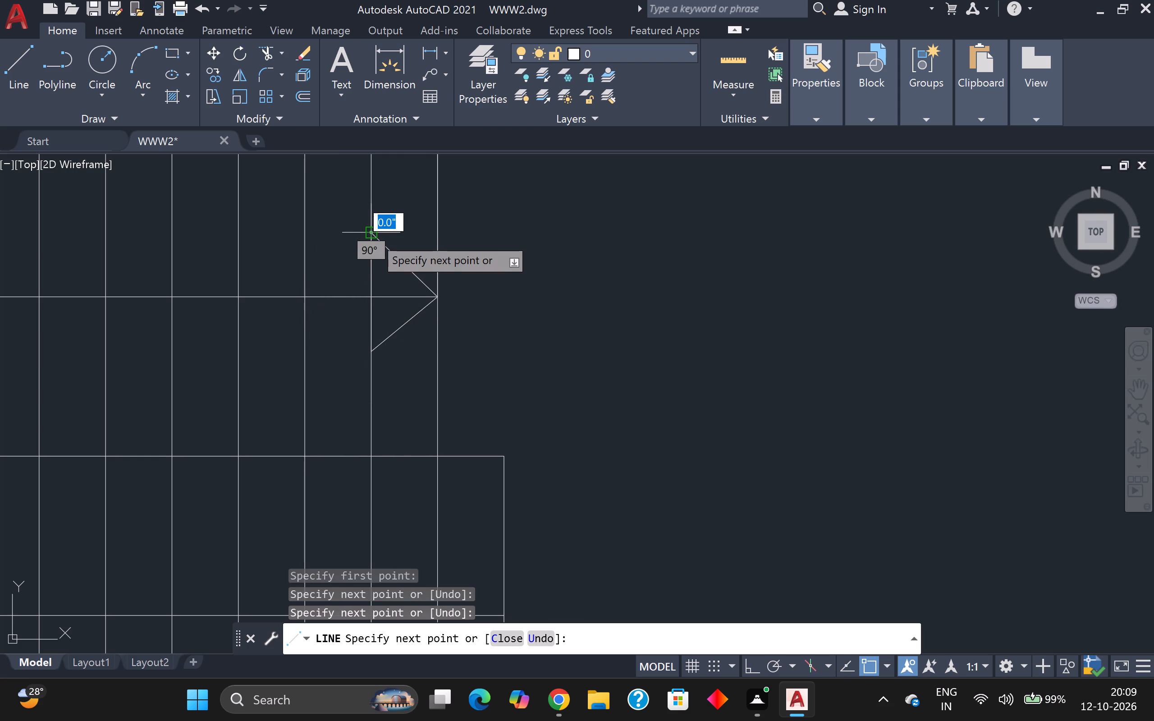
key("Escape")
Trim the line along the staircase's bottom edge between the last stair line and the right wall.
scroll(376, 245, "down", 2)
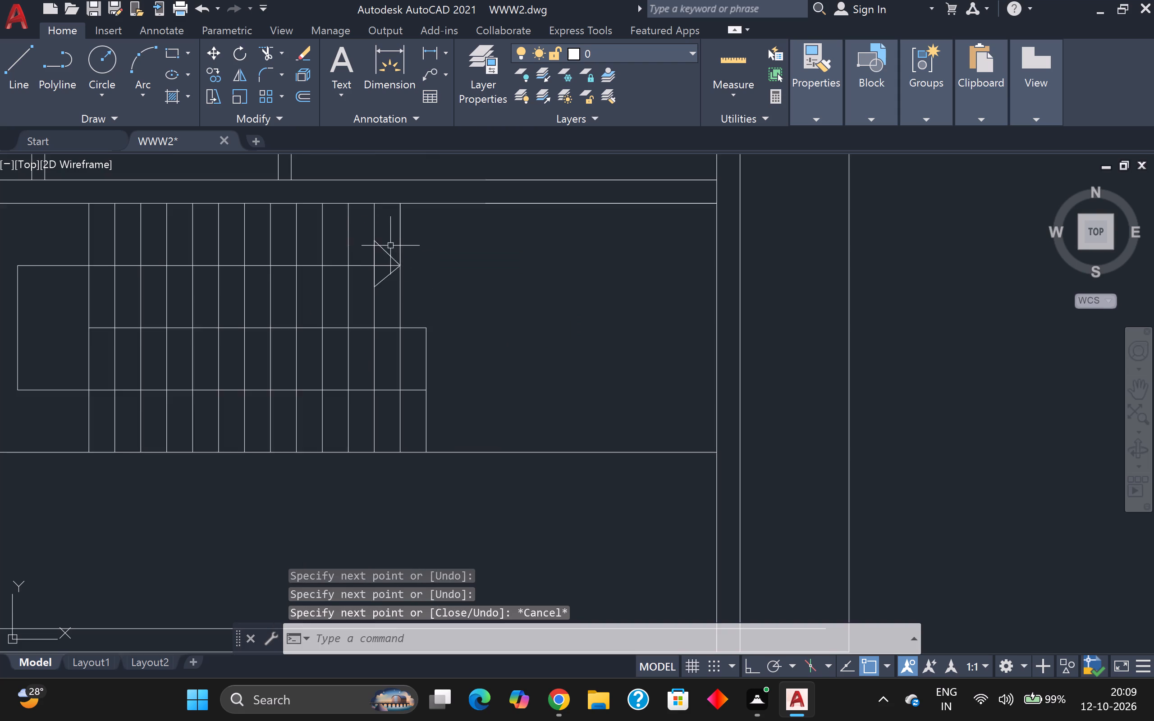
scroll(393, 246, "down", 2)
middle_click_drag(405, 261, 415, 231)
scroll(415, 231, "up", 1)
scroll(427, 243, "down", 1)
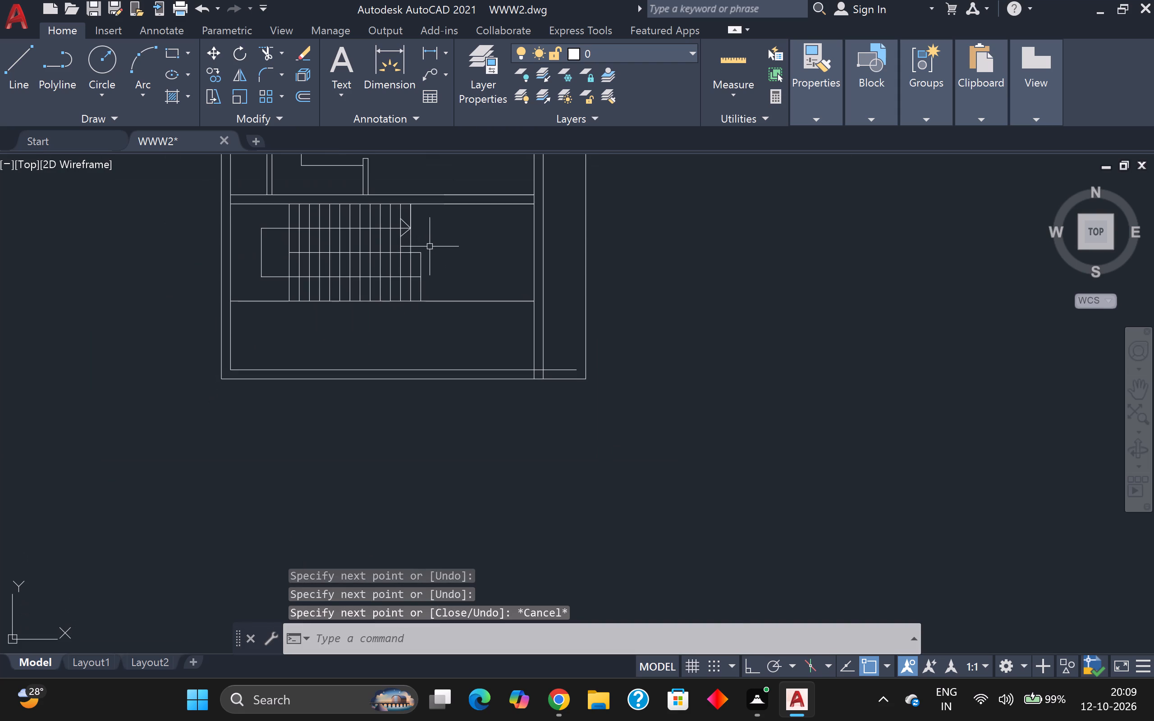
scroll(463, 227, "down", 2)
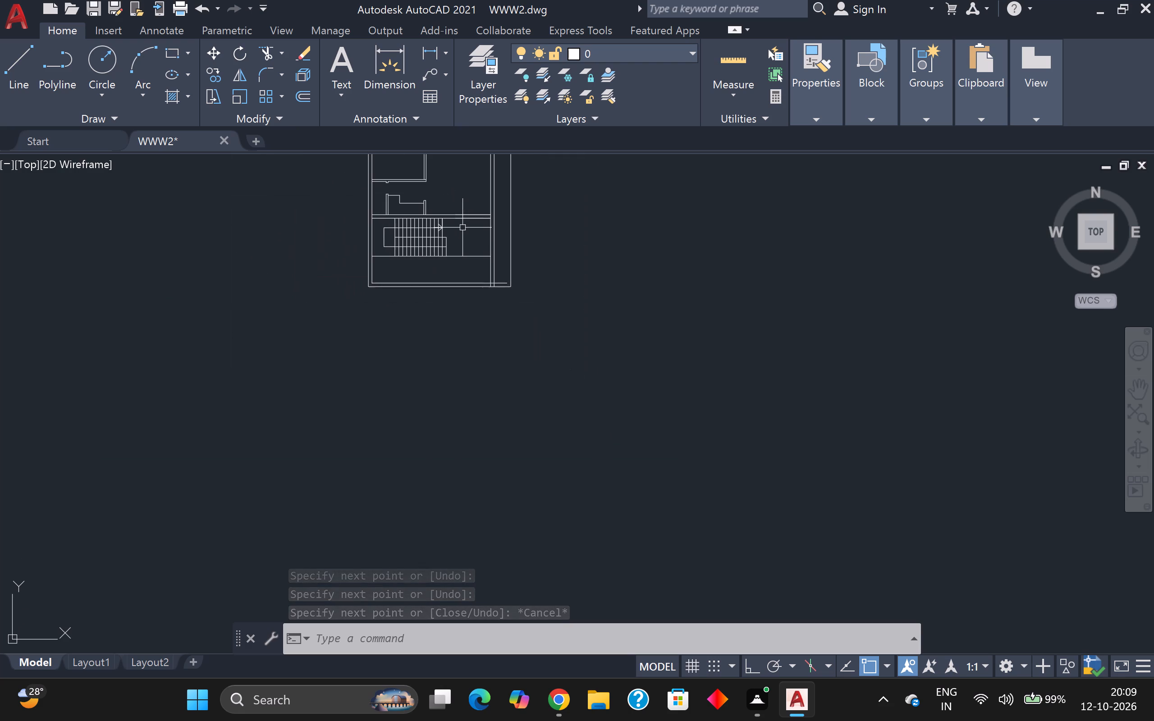
scroll(461, 233, "up", 2)
middle_click_drag(461, 233, 472, 470)
scroll(462, 256, "down", 1)
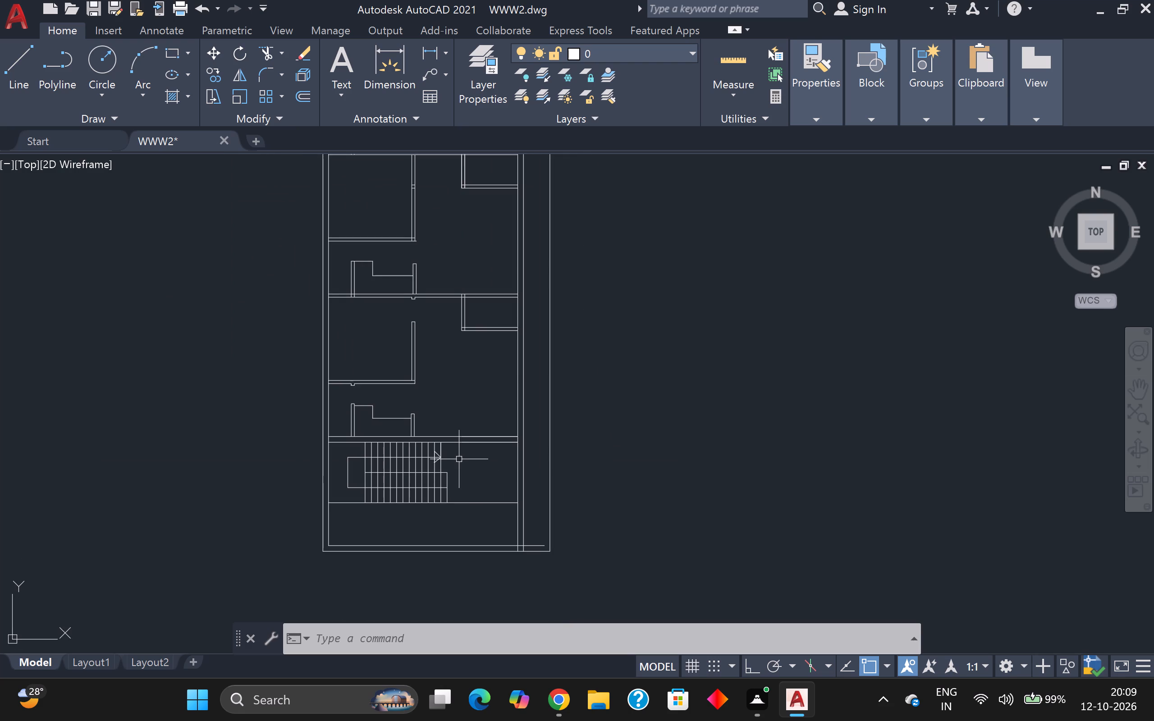
middle_click_drag(457, 456, 434, 356)
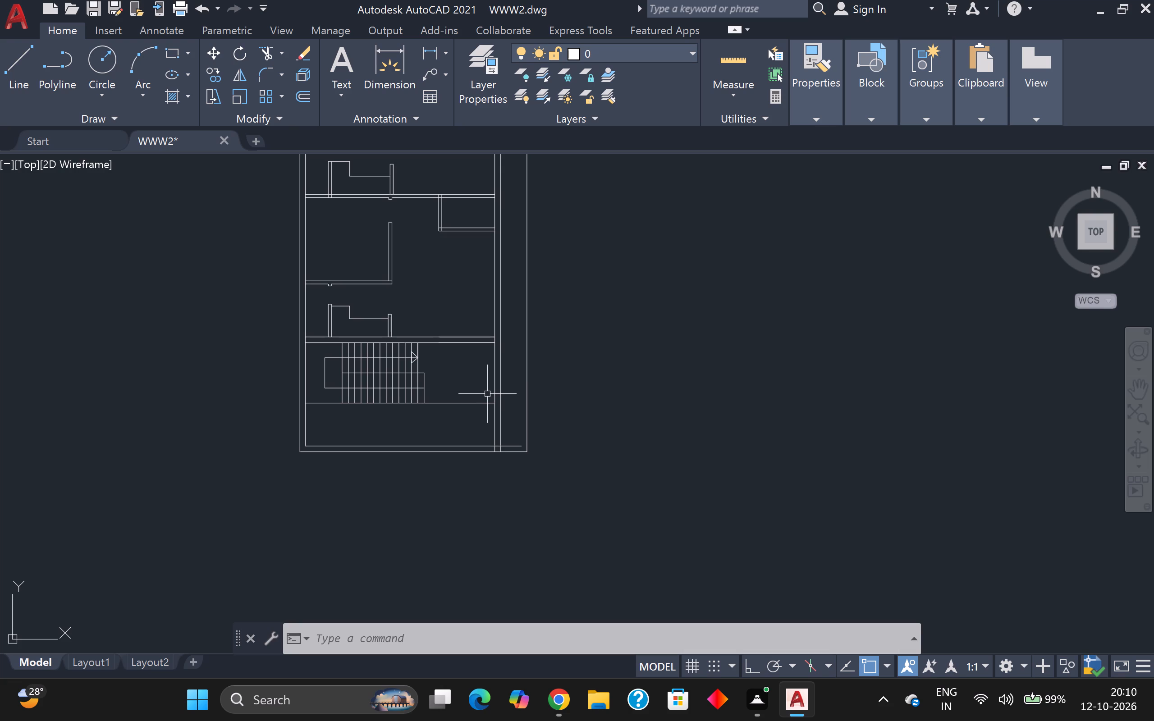
scroll(489, 392, "up", 1)
scroll(489, 392, "down", 1)
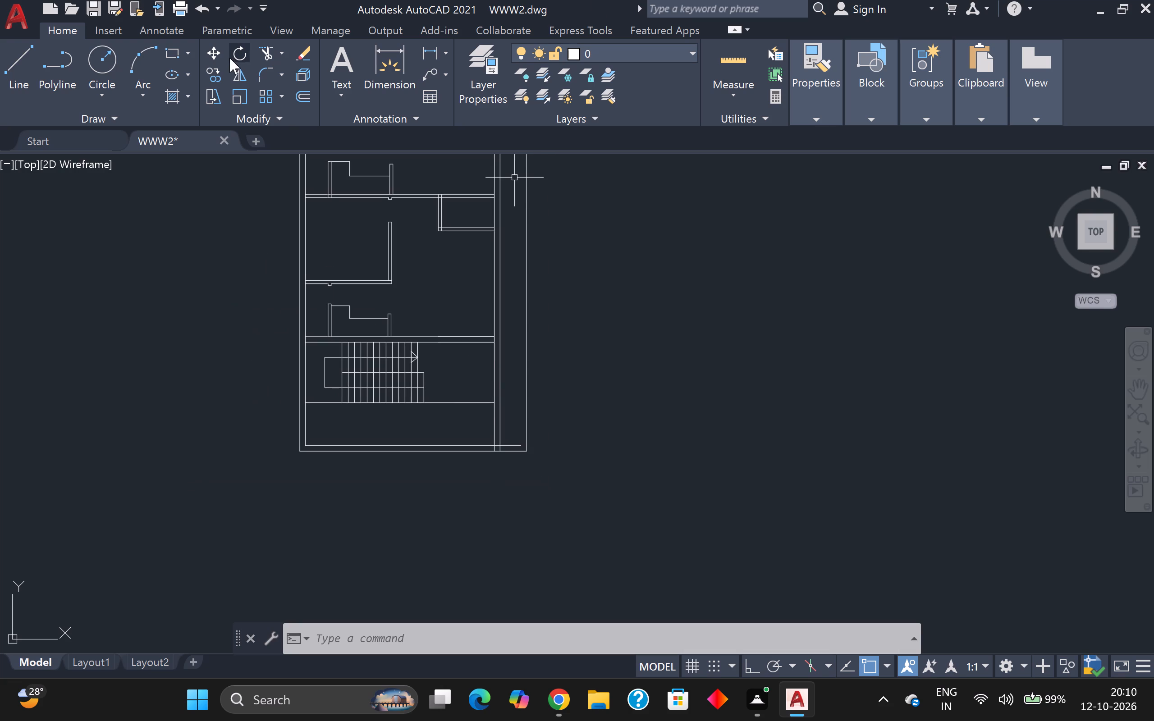
left_click(270, 49)
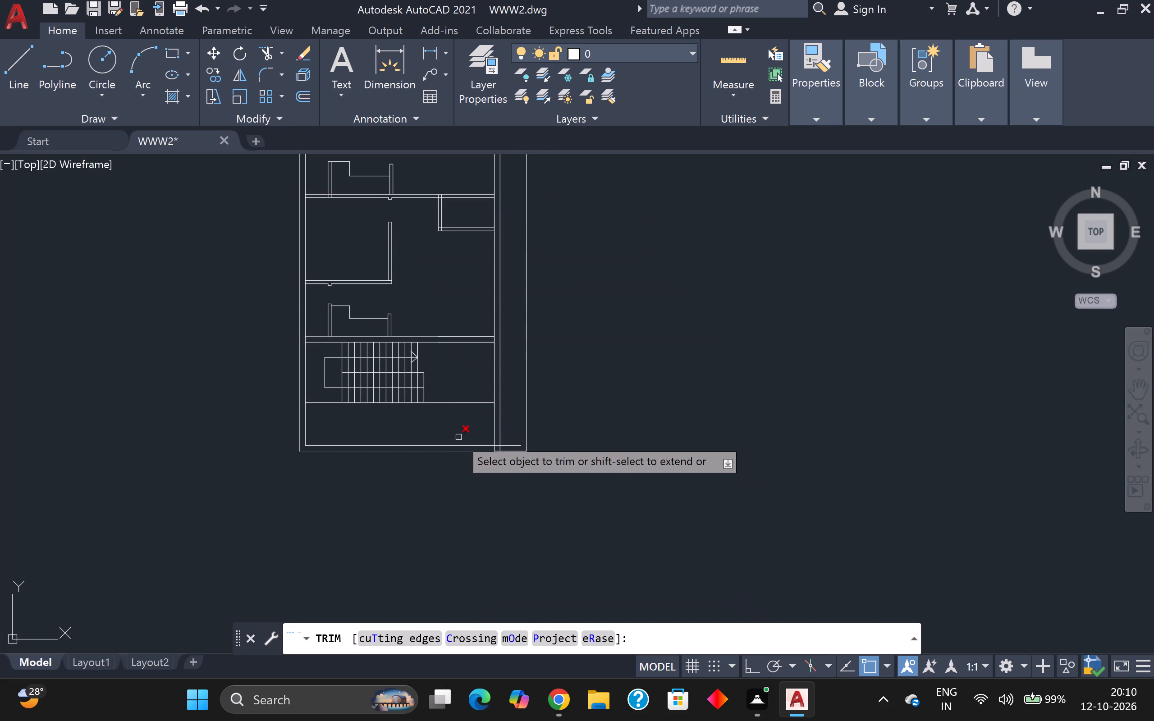
left_click(460, 429)
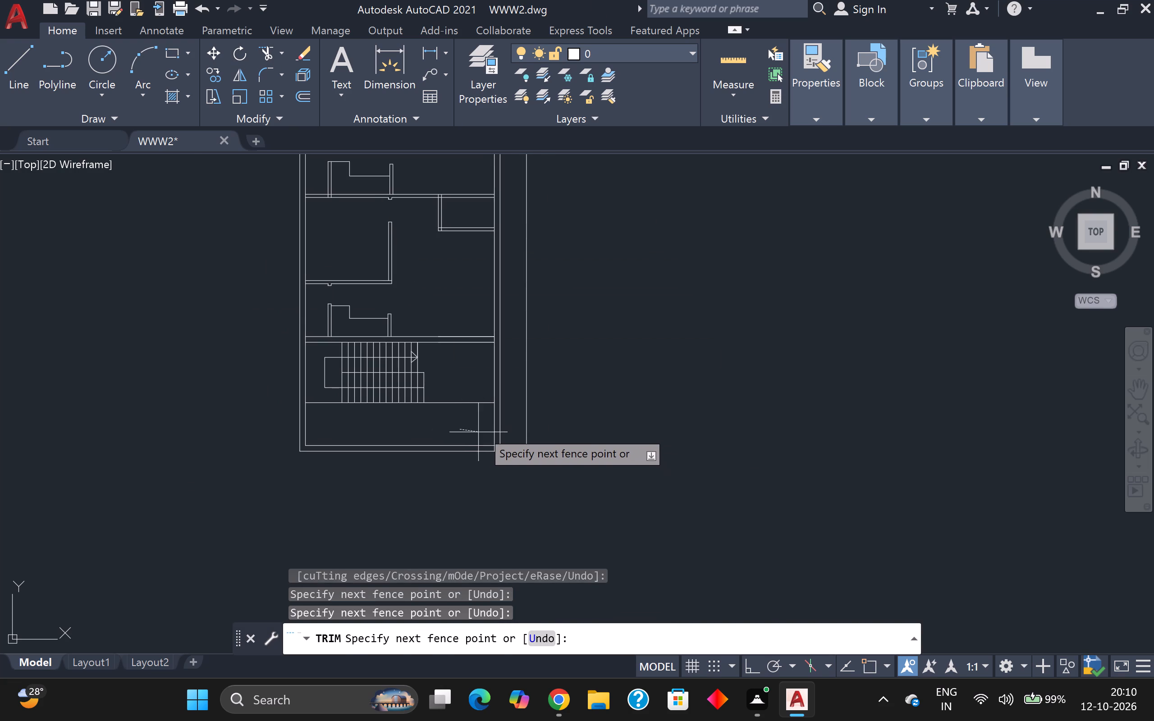
scroll(481, 426, "up", 2)
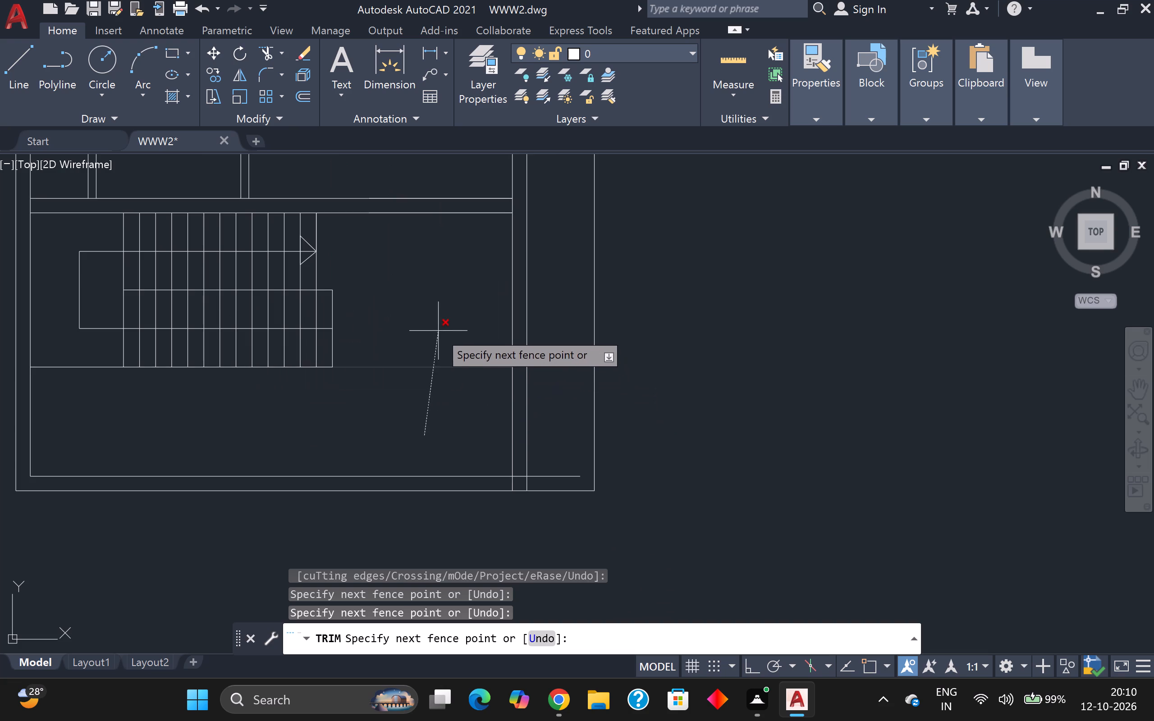
left_click(438, 330)
Extend both lines of the cross wall above the staircase to the outer face of the right wall.
scroll(459, 317, "down", 2)
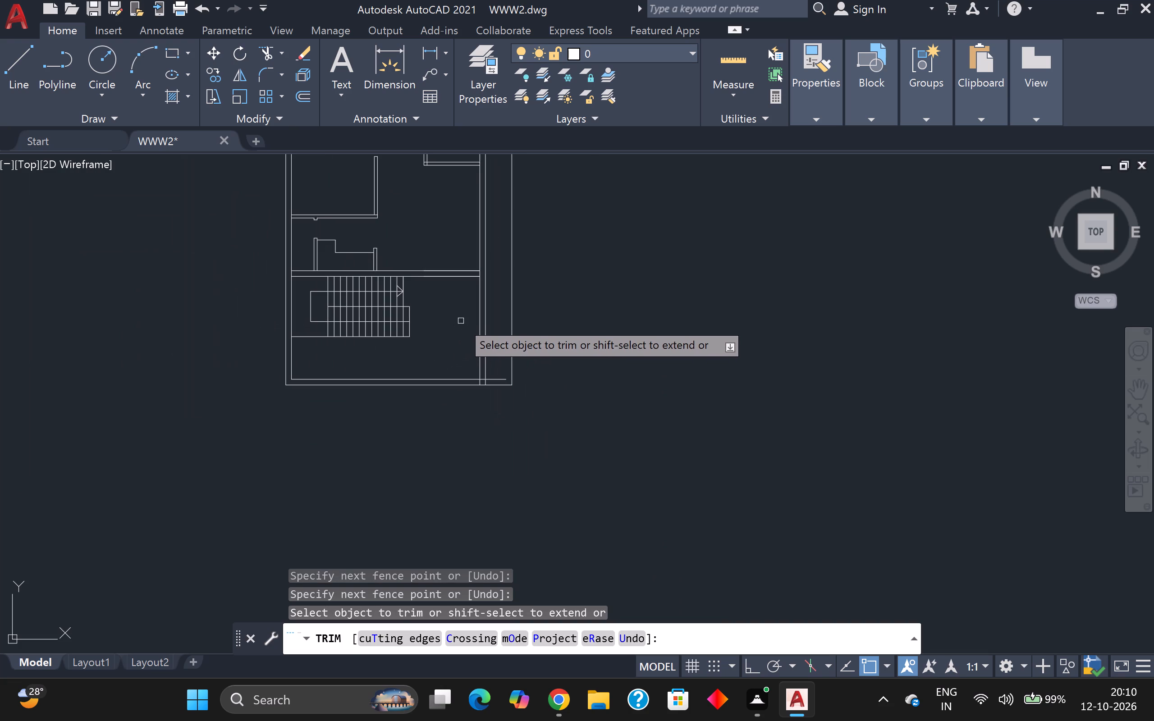
scroll(471, 291, "up", 2)
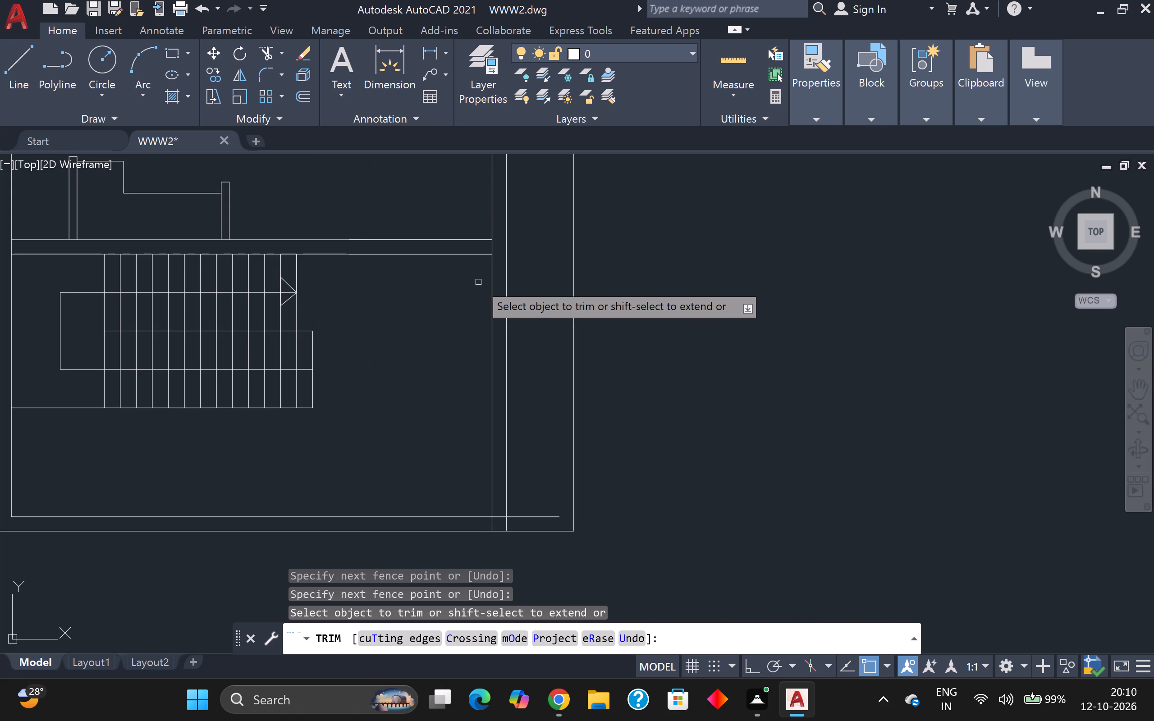
left_click(478, 255, "shift")
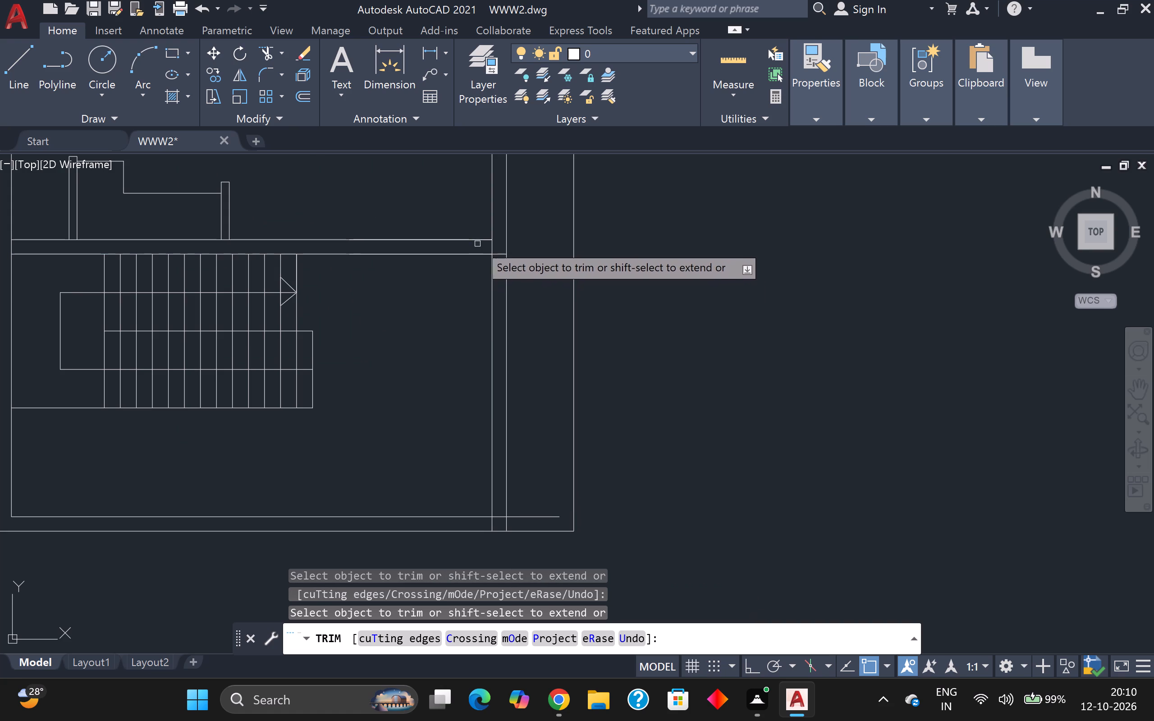
left_click(479, 241, "shift")
Trim both lines of the right wall below the cross wall, including their short stubs within the bottom wall.
left_click(484, 298)
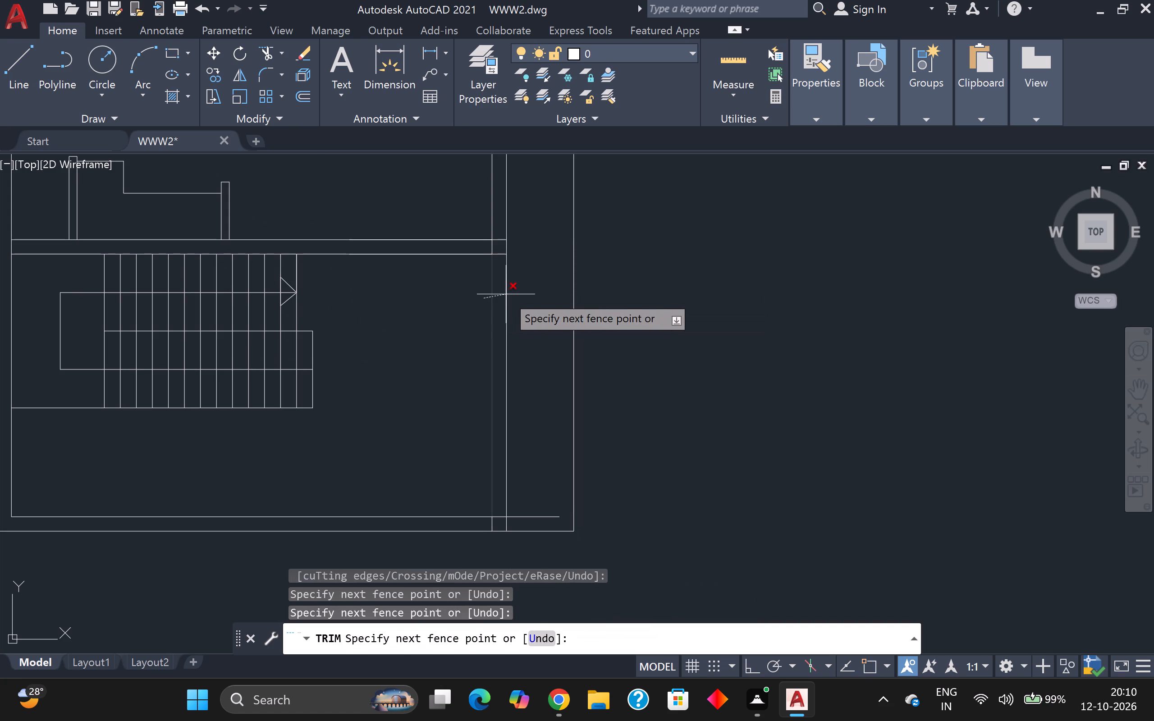
left_click(510, 297)
scroll(498, 484, "down", 2)
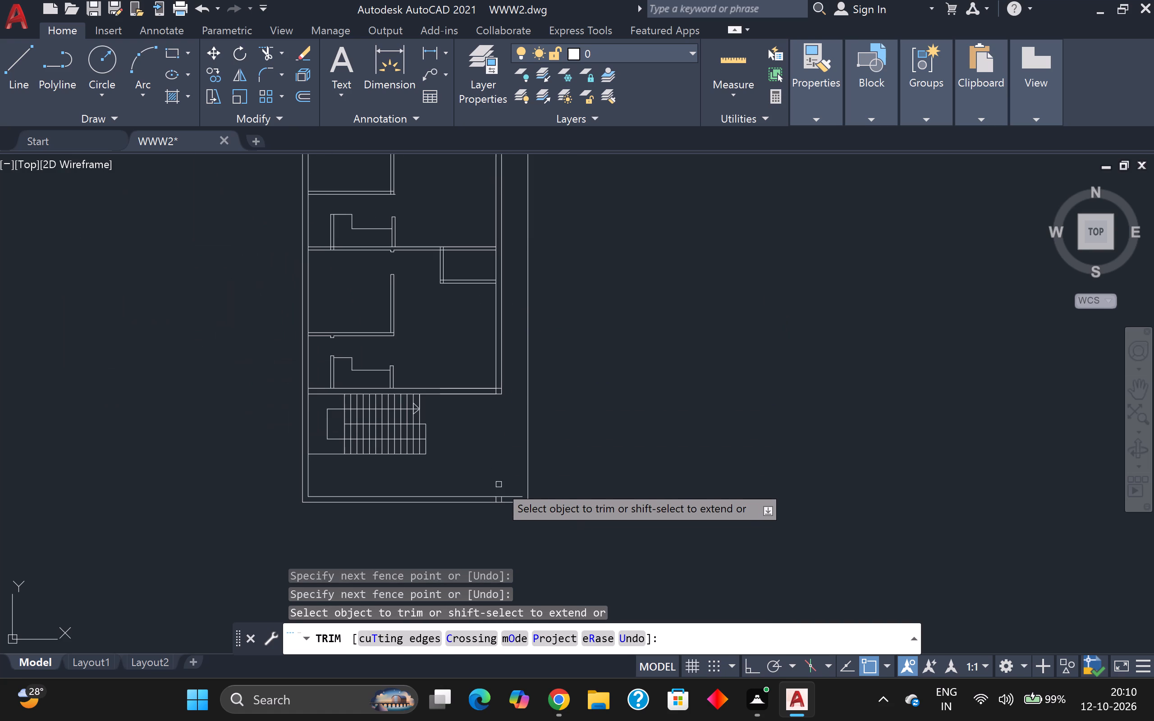
scroll(504, 504, "up", 4)
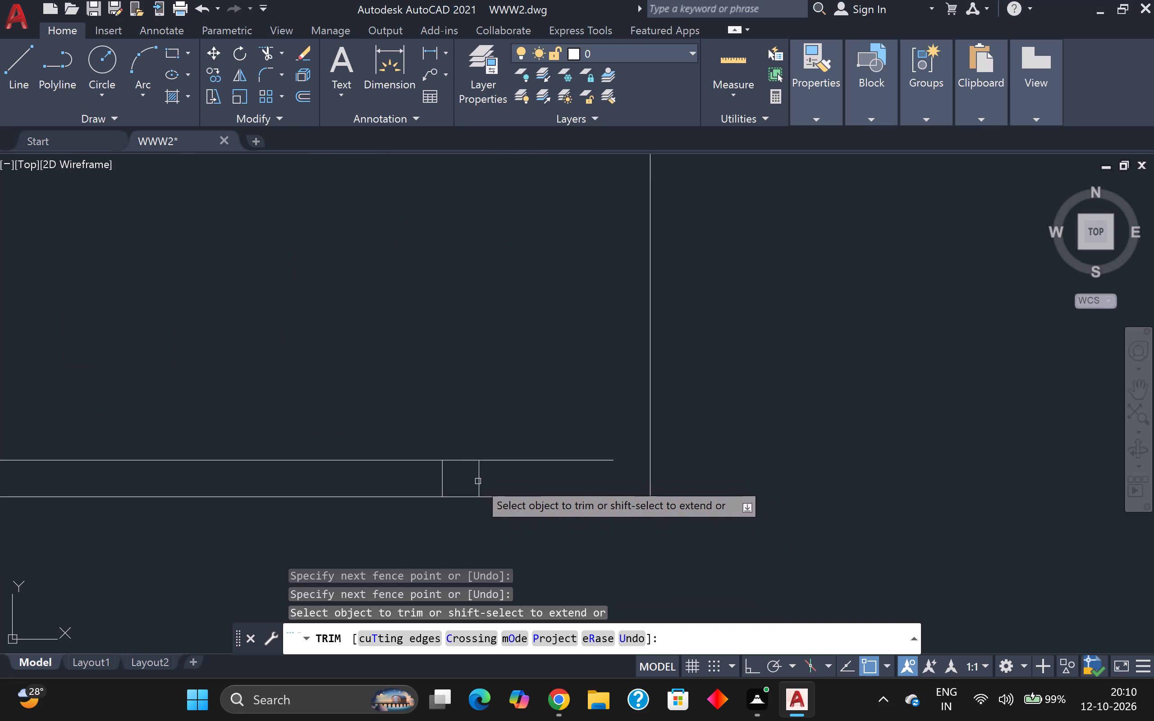
left_click(478, 481)
left_click(442, 473)
Measure the open area beside and below the staircase with the quick measure tool.
scroll(458, 443, "down", 3)
middle_click_drag(487, 360, 468, 499)
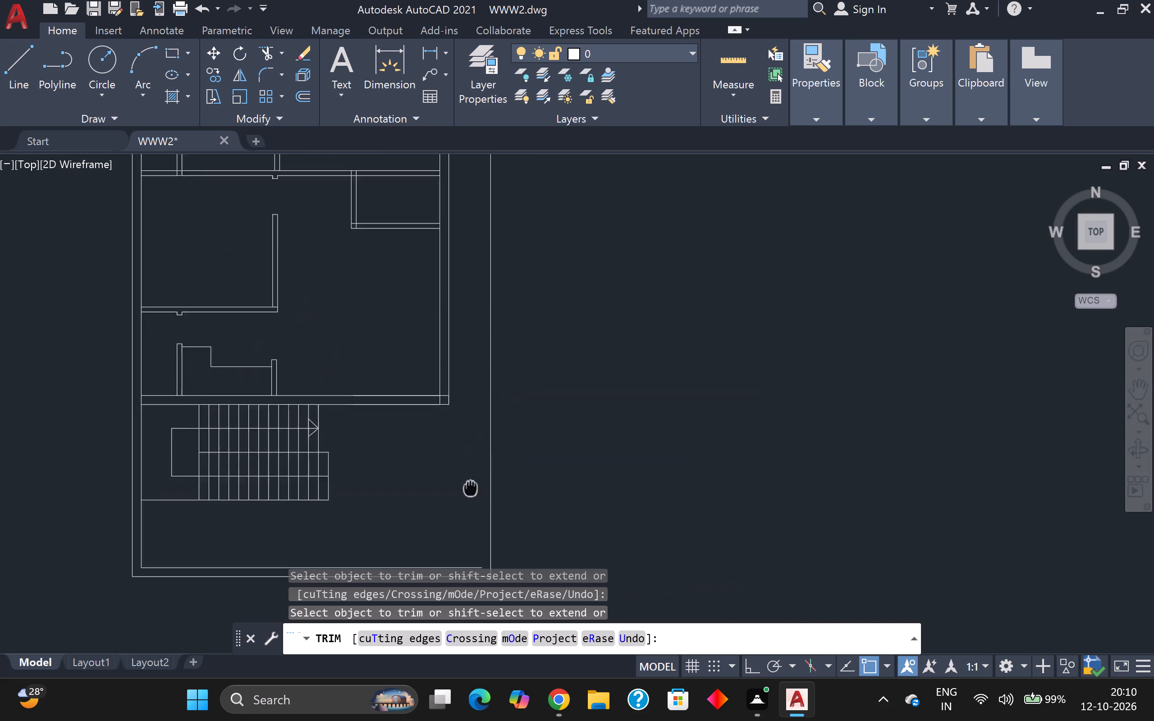
middle_click_drag(468, 499, 456, 560)
scroll(444, 503, "down", 1)
middle_click_drag(413, 513, 445, 378)
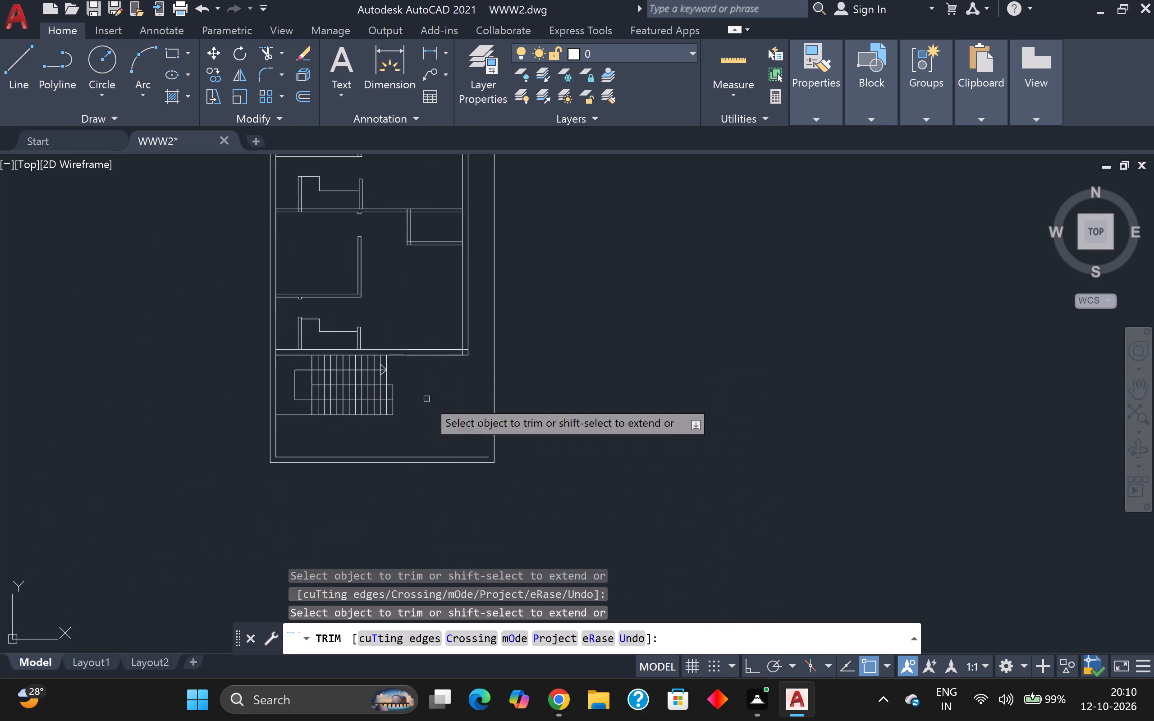
middle_click_drag(406, 447, 424, 378)
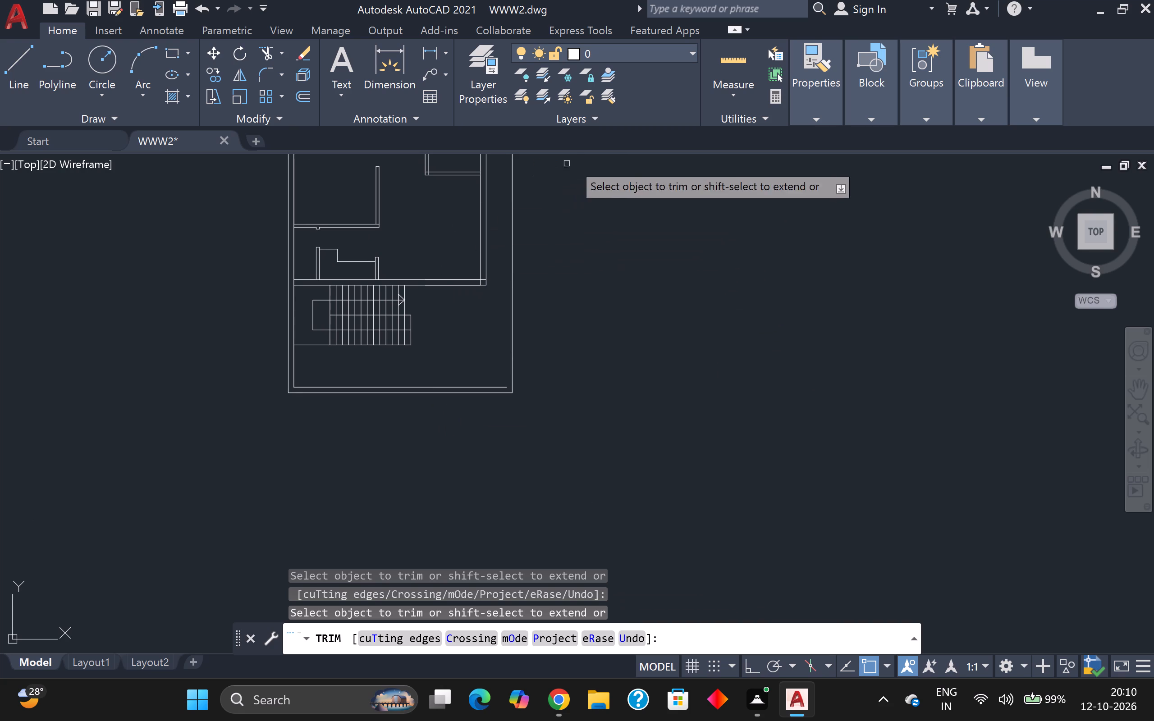
left_click(740, 68)
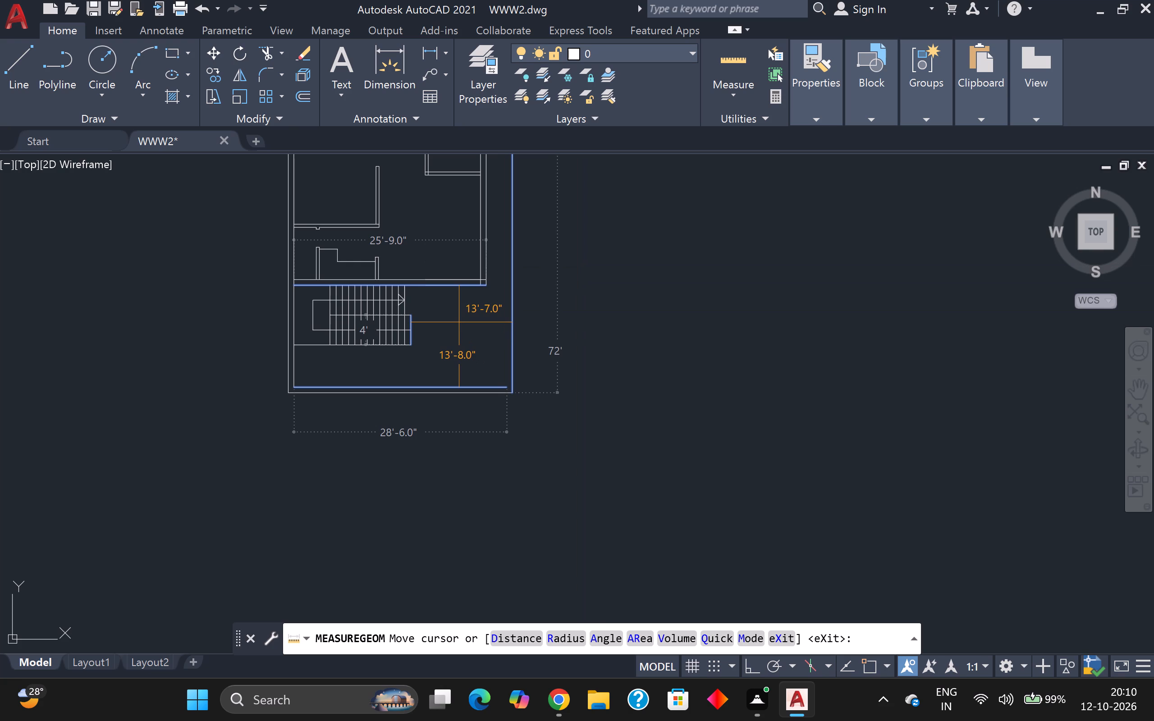
scroll(459, 322, "down", 2)
scroll(458, 341, "up", 3)
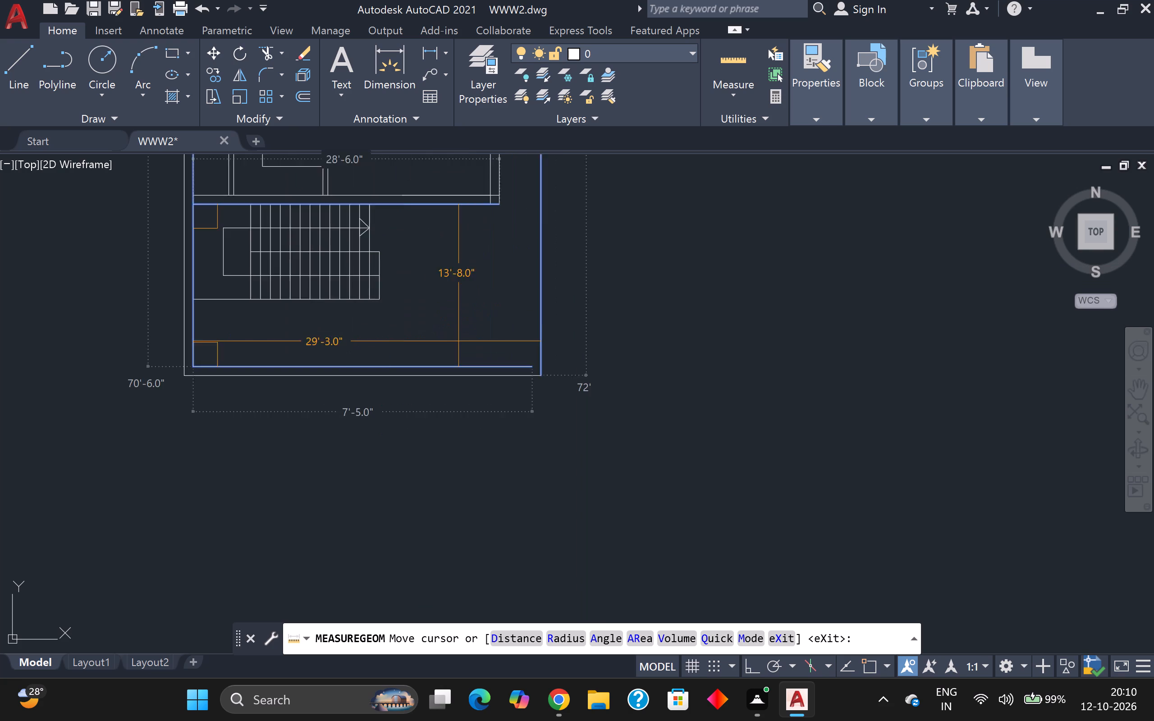
scroll(458, 341, "down", 2)
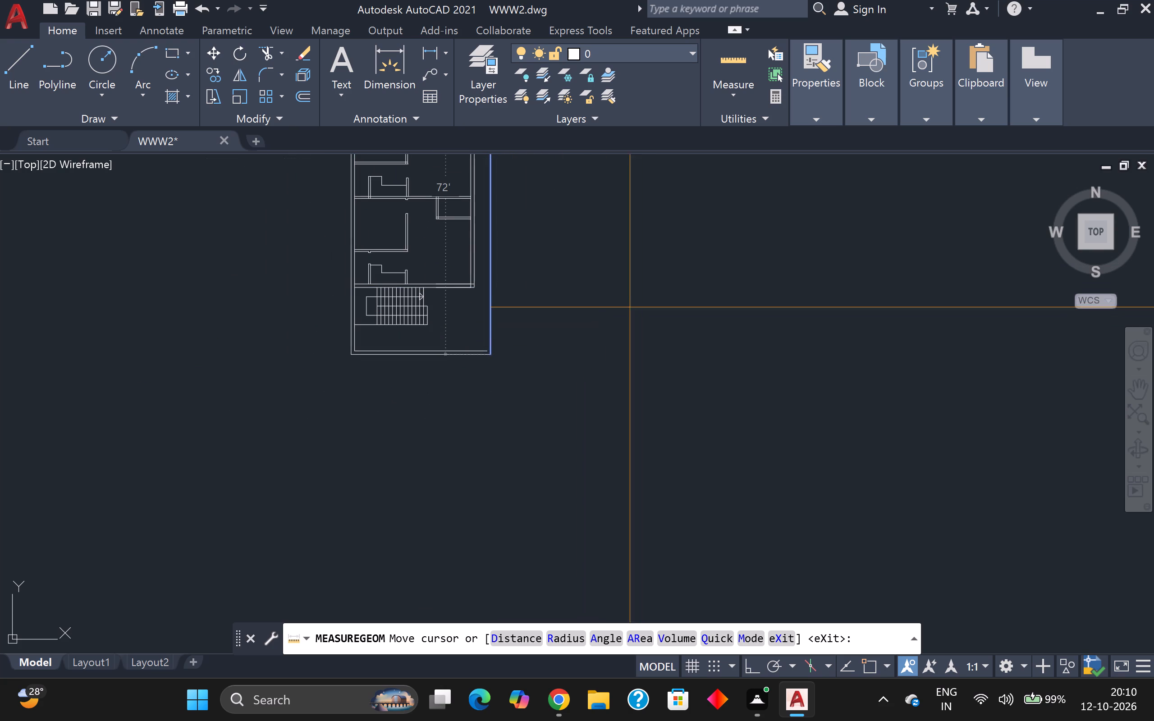
key("Escape")
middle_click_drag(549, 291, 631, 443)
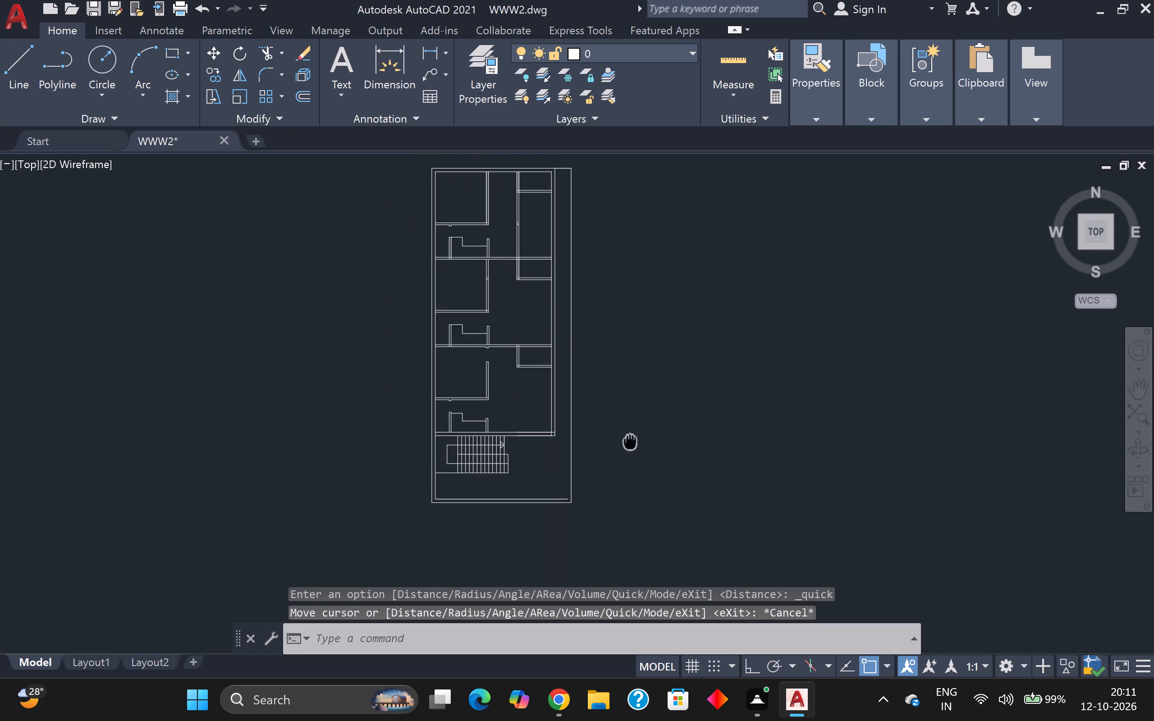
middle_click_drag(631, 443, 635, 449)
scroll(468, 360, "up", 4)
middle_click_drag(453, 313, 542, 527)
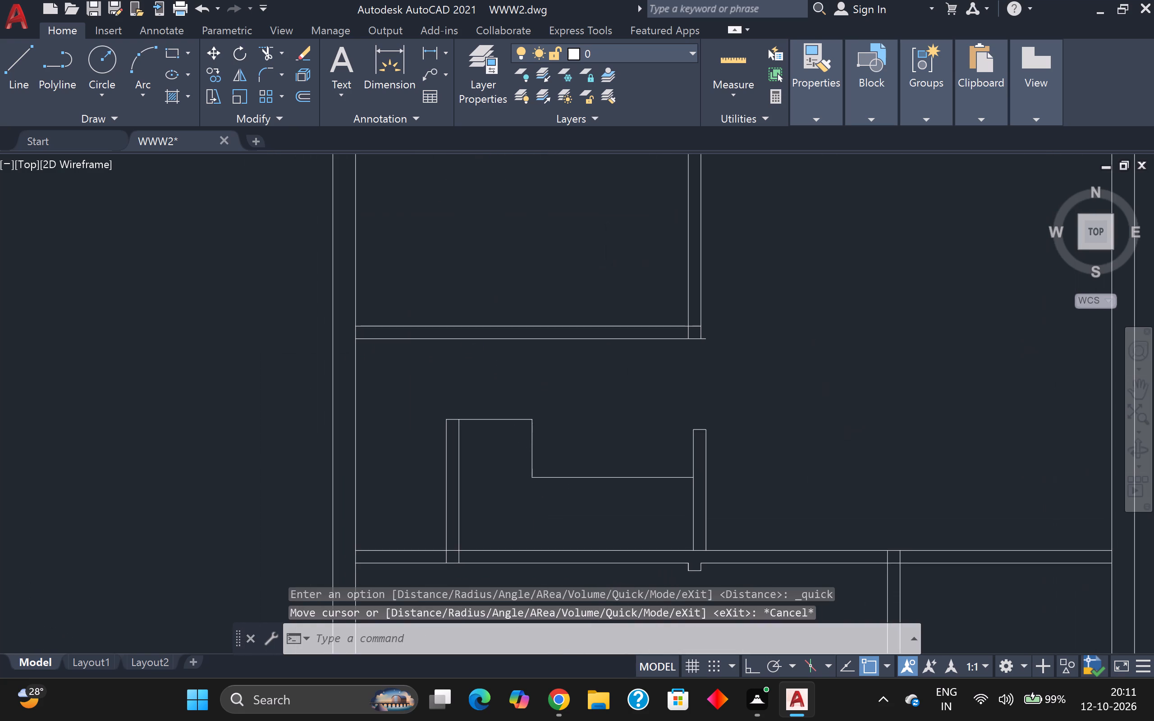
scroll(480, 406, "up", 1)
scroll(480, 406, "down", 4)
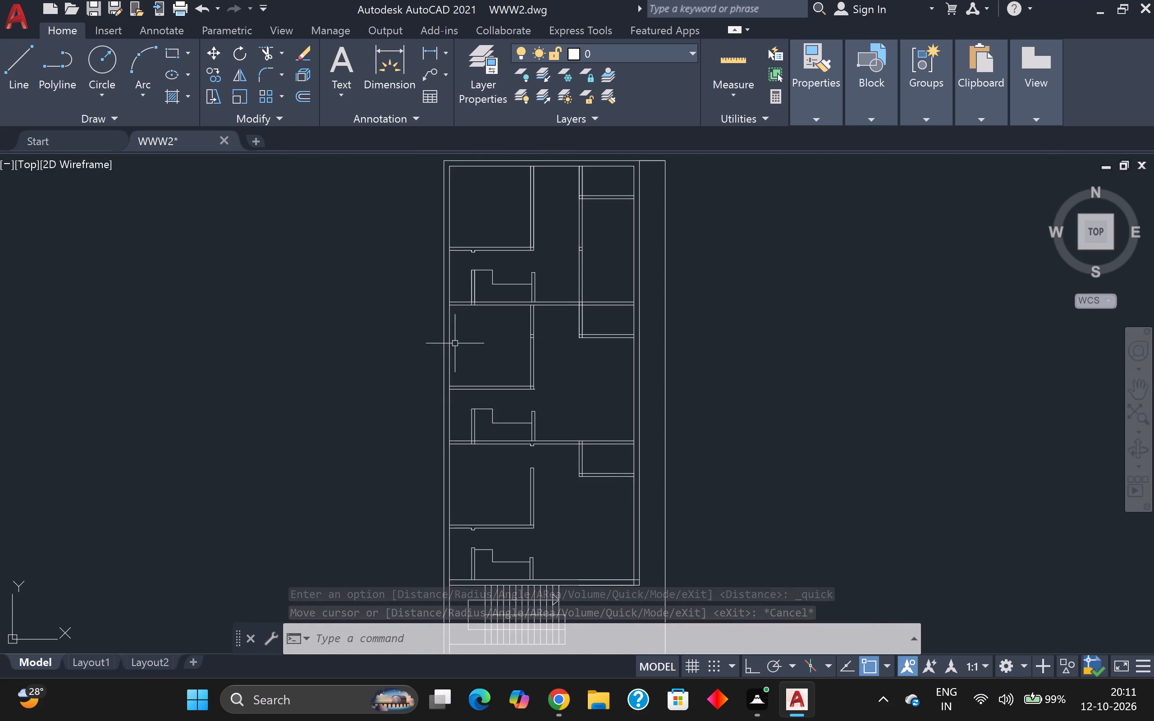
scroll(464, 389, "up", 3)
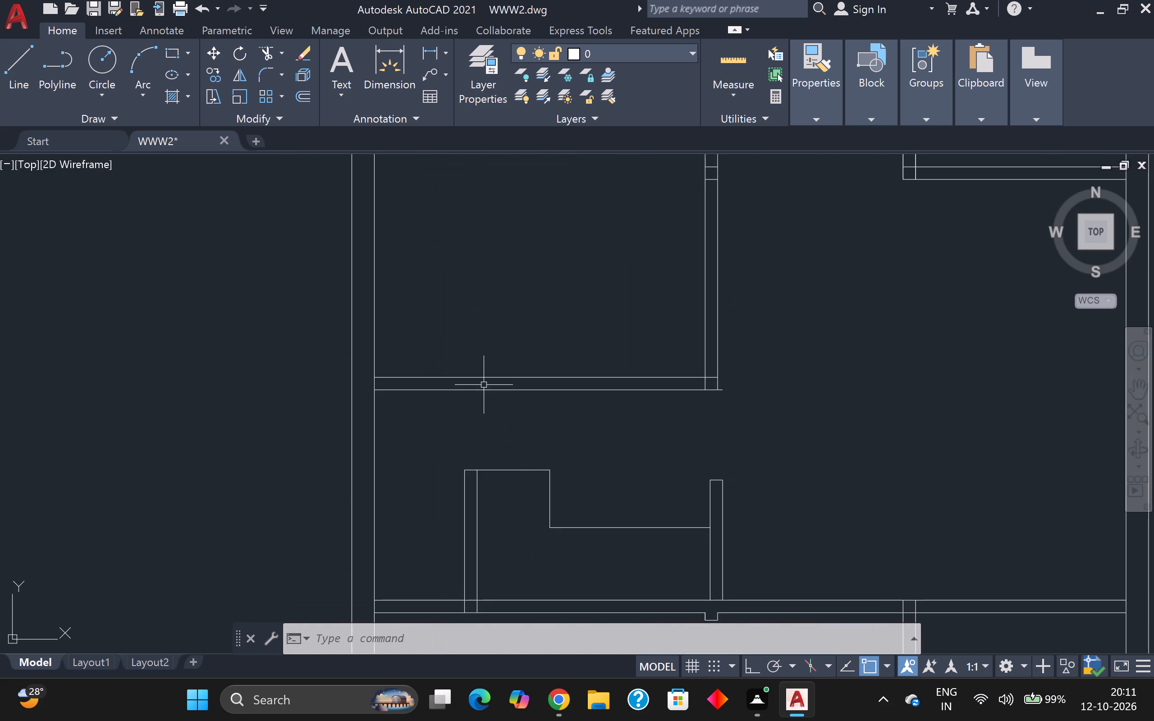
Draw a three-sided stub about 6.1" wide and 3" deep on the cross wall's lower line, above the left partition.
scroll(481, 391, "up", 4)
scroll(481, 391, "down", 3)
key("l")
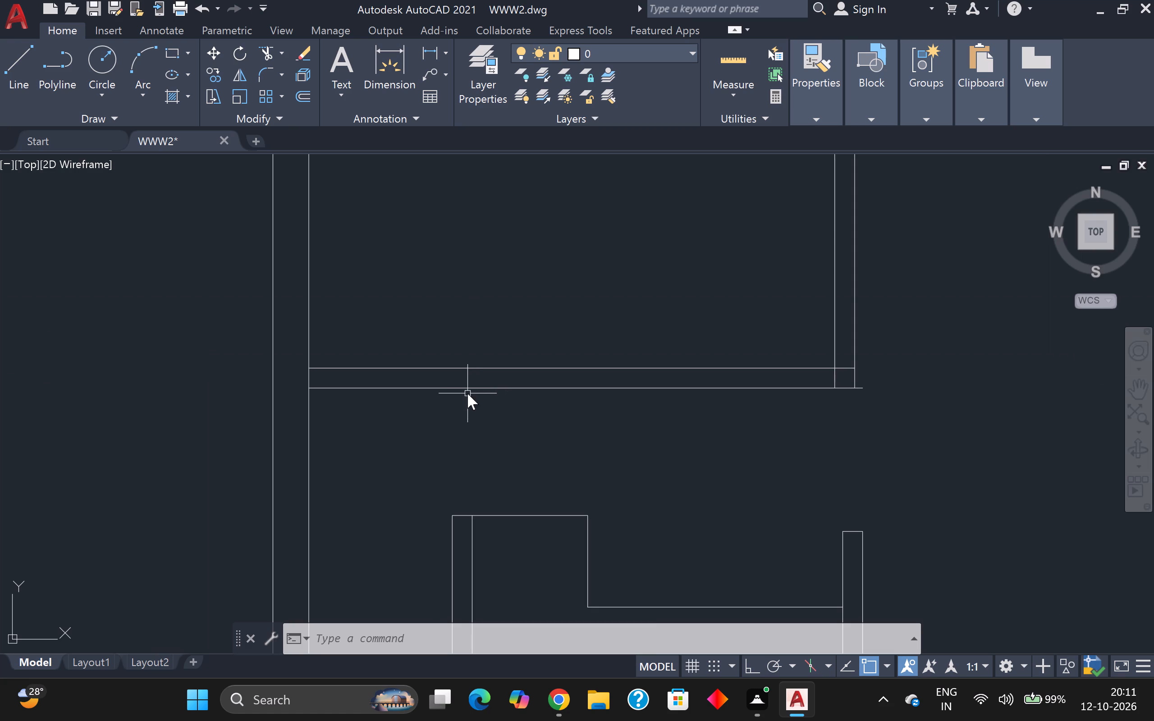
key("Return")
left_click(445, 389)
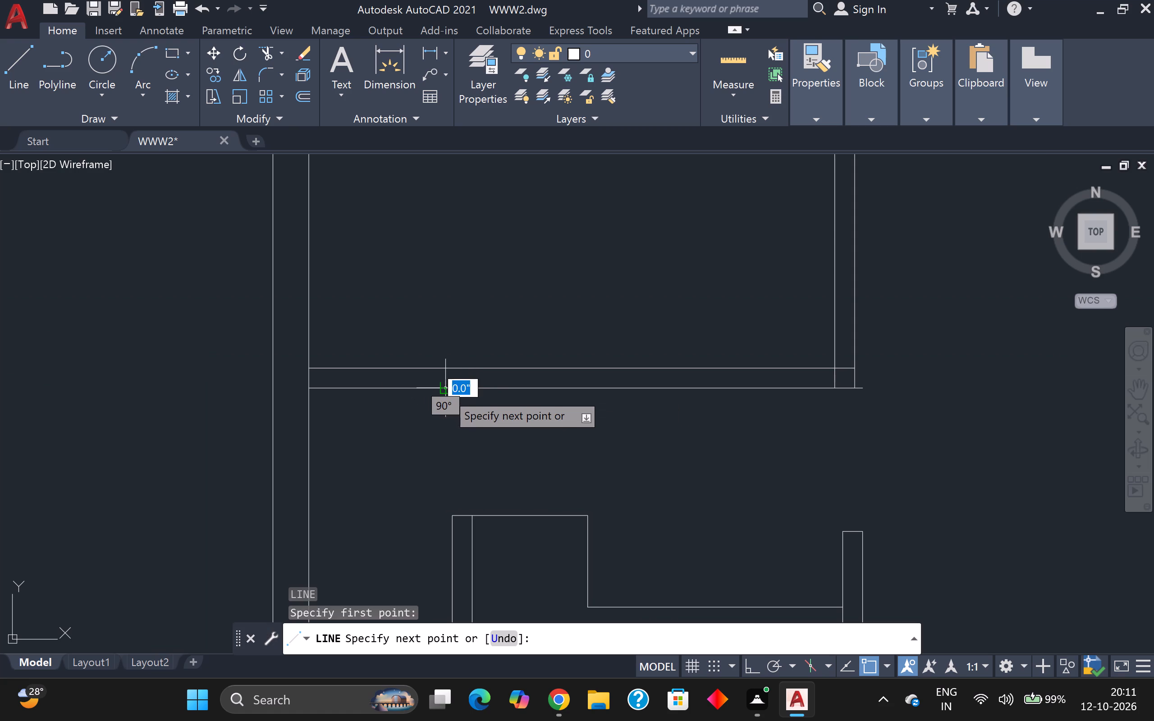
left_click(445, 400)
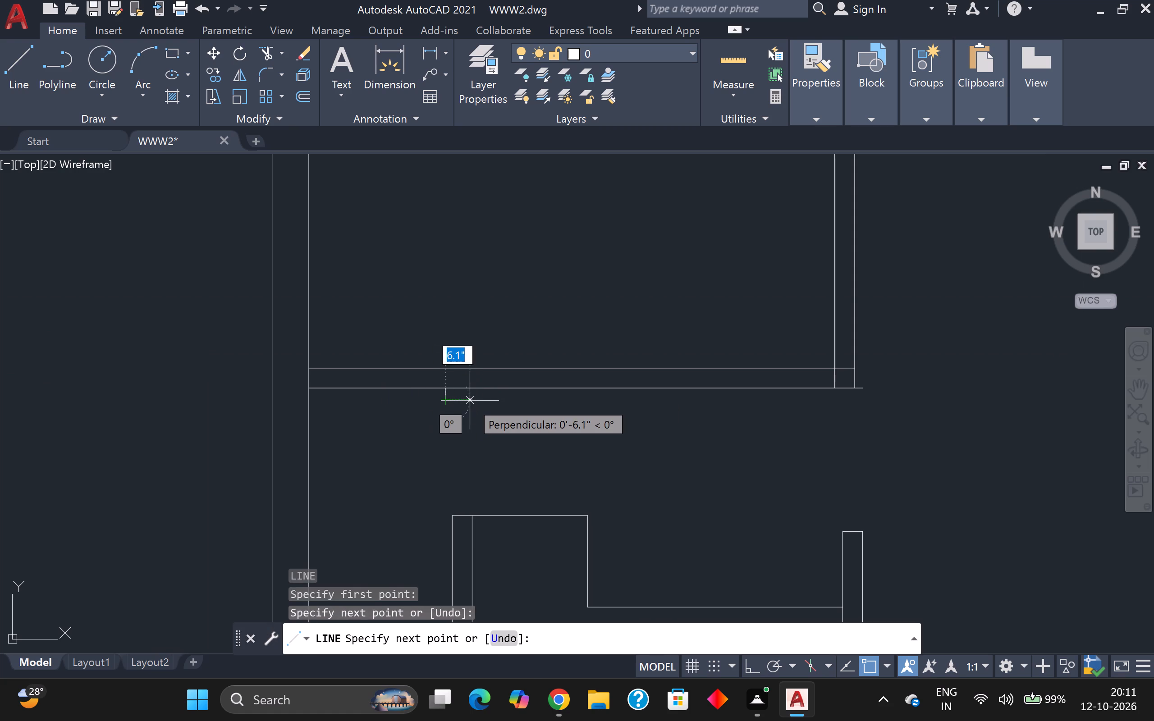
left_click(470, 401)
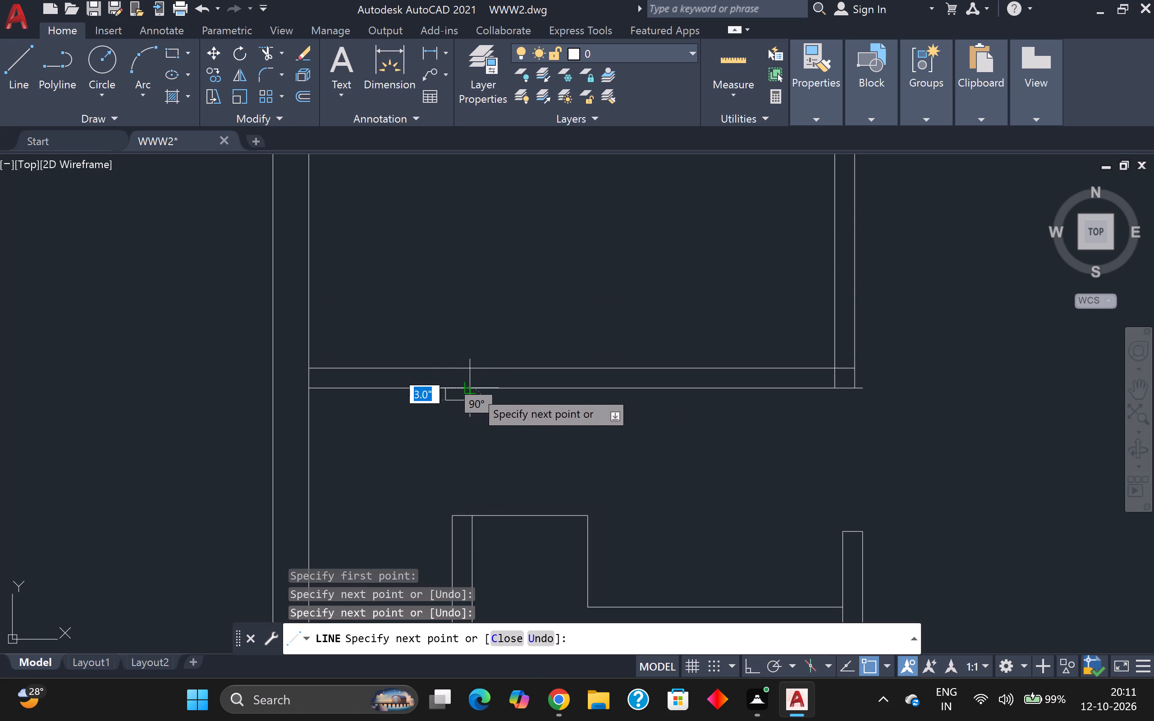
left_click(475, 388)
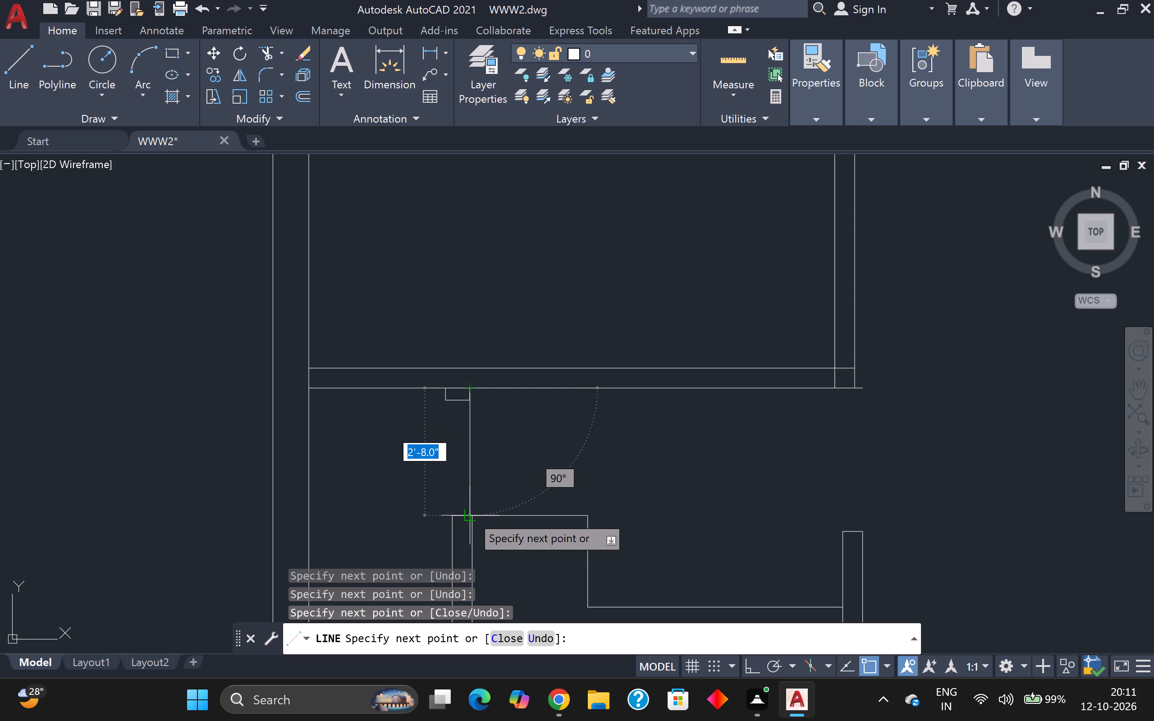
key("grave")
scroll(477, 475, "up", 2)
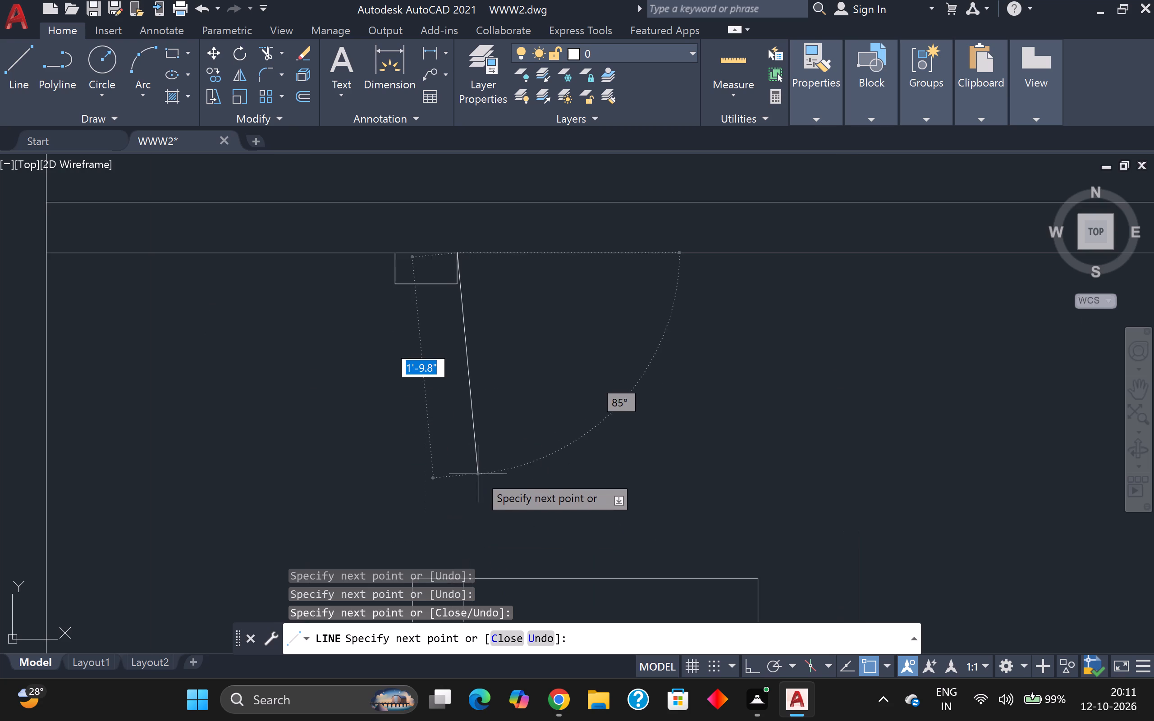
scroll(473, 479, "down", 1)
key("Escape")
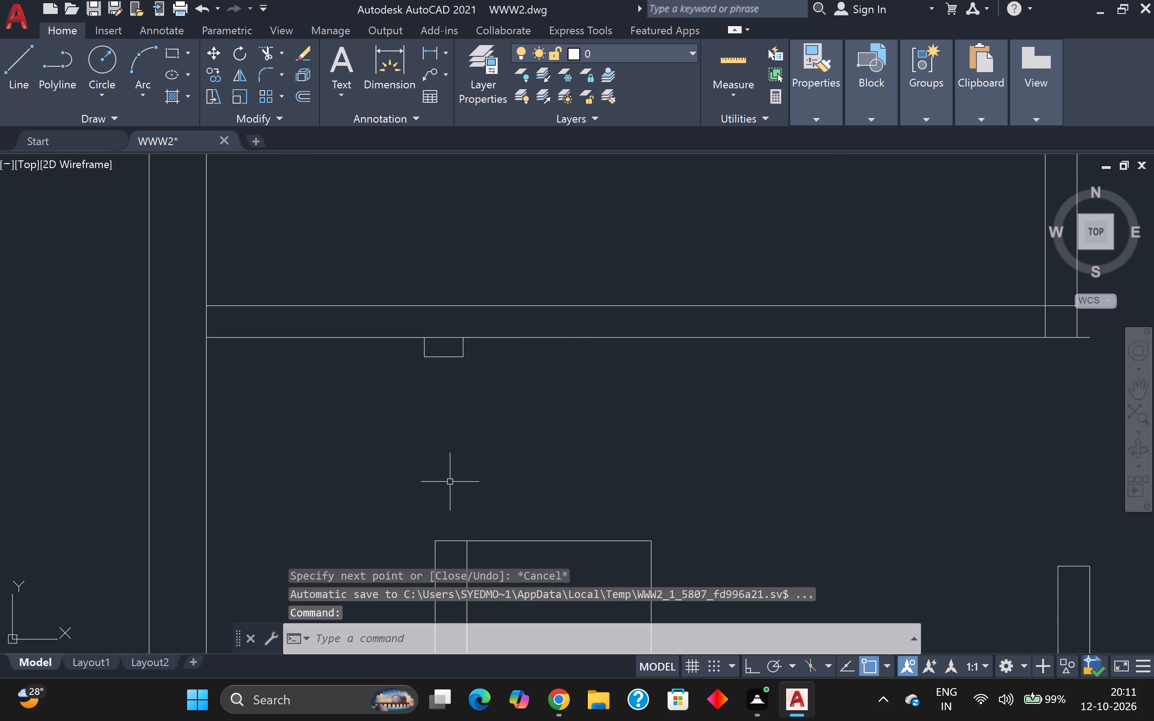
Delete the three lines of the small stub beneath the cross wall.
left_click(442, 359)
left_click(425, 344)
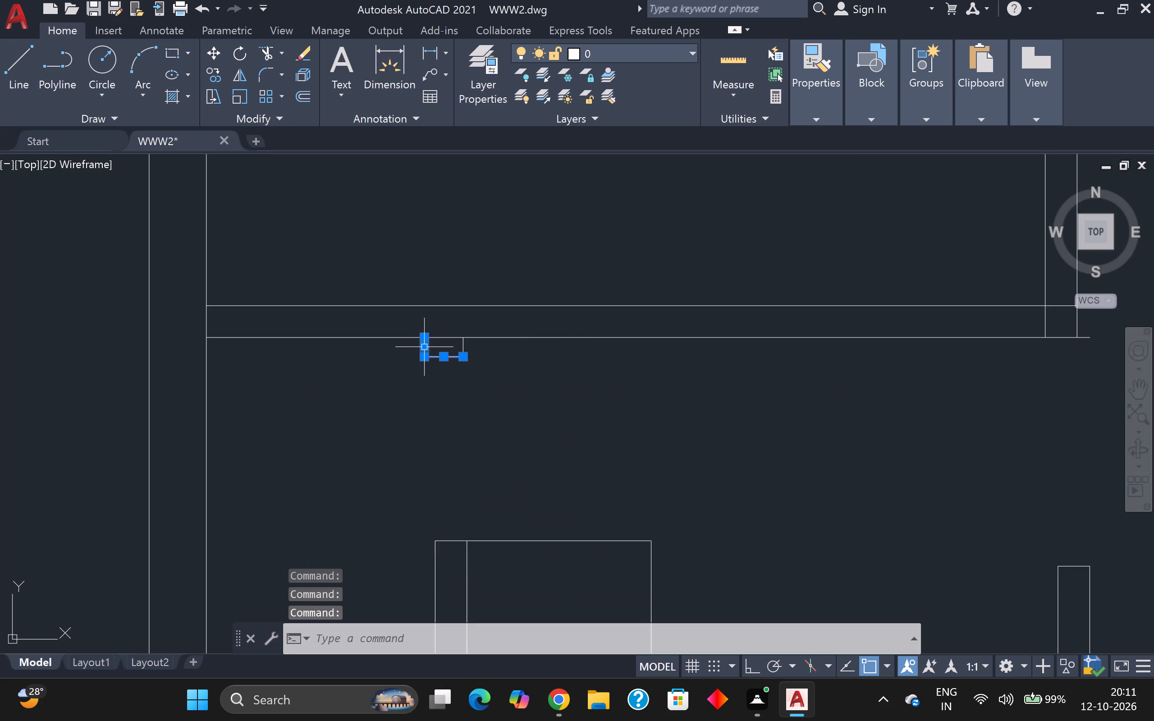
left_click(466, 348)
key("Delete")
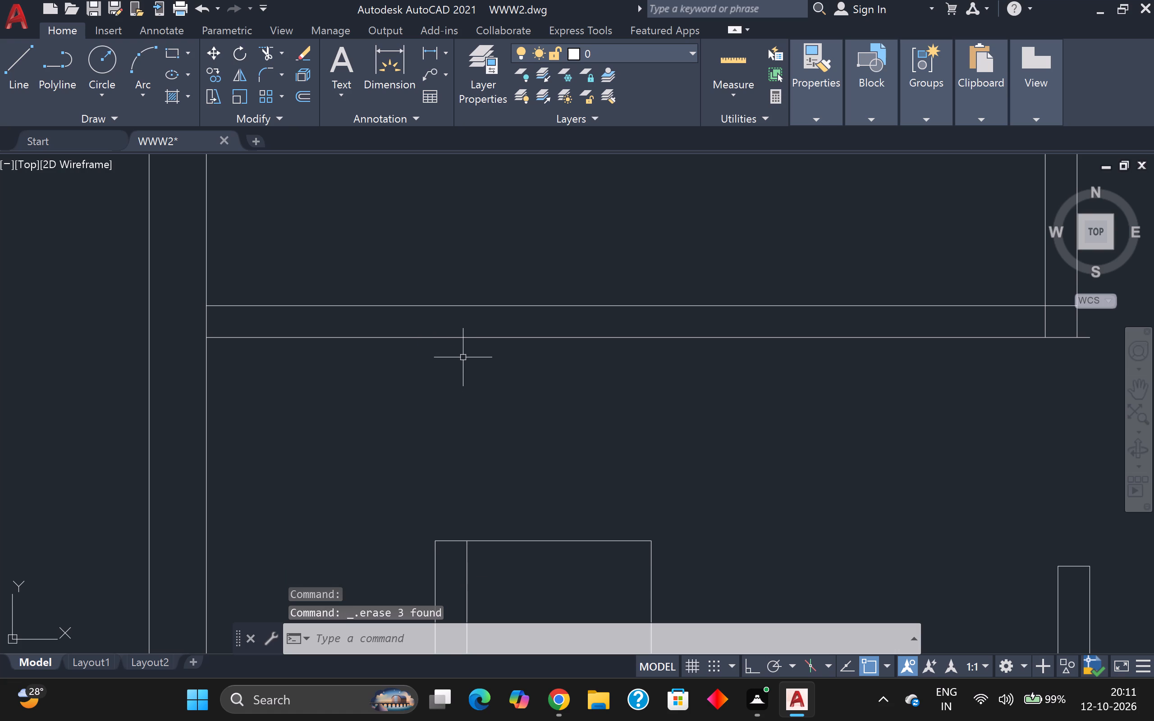
Extend both lines of the left partition up to the cross wall's lower line.
left_click(265, 48)
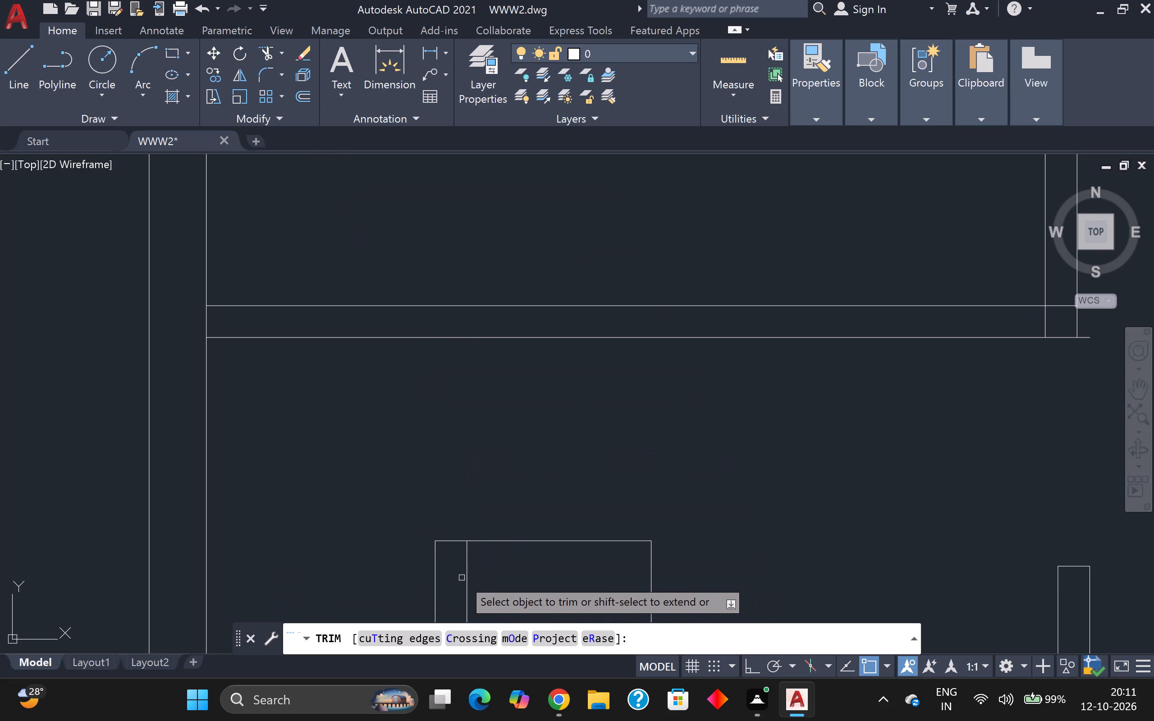
left_click(468, 571, "shift")
left_click(435, 558, "shift")
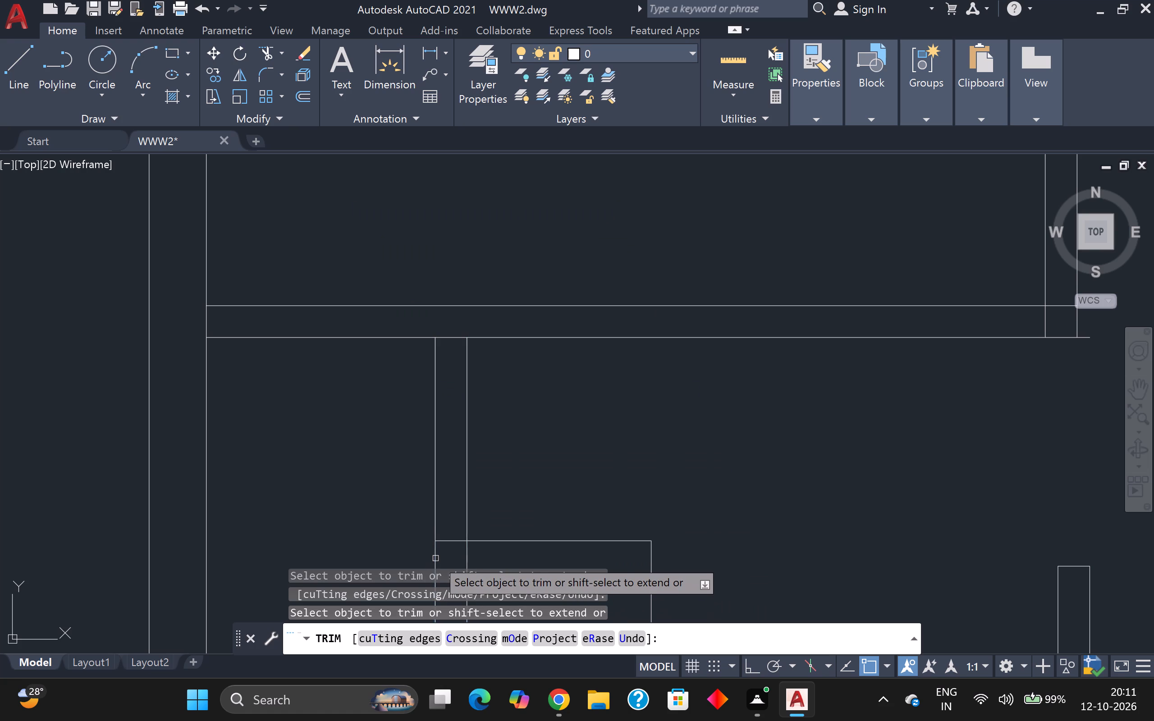
key("Escape")
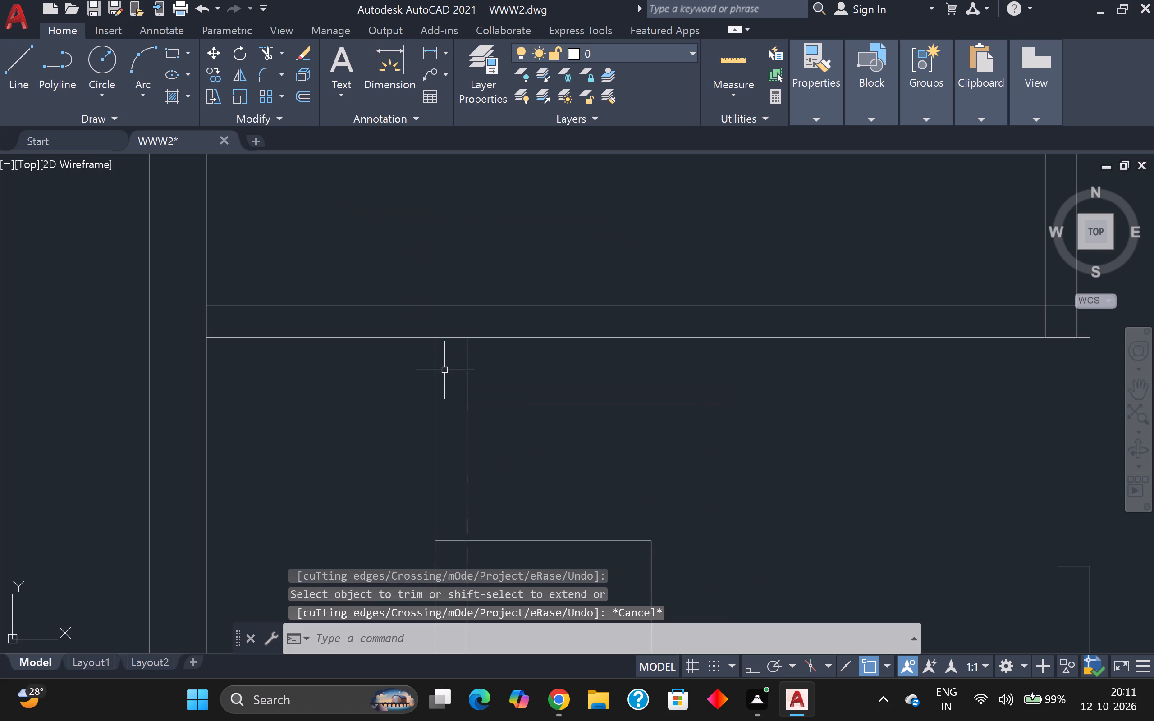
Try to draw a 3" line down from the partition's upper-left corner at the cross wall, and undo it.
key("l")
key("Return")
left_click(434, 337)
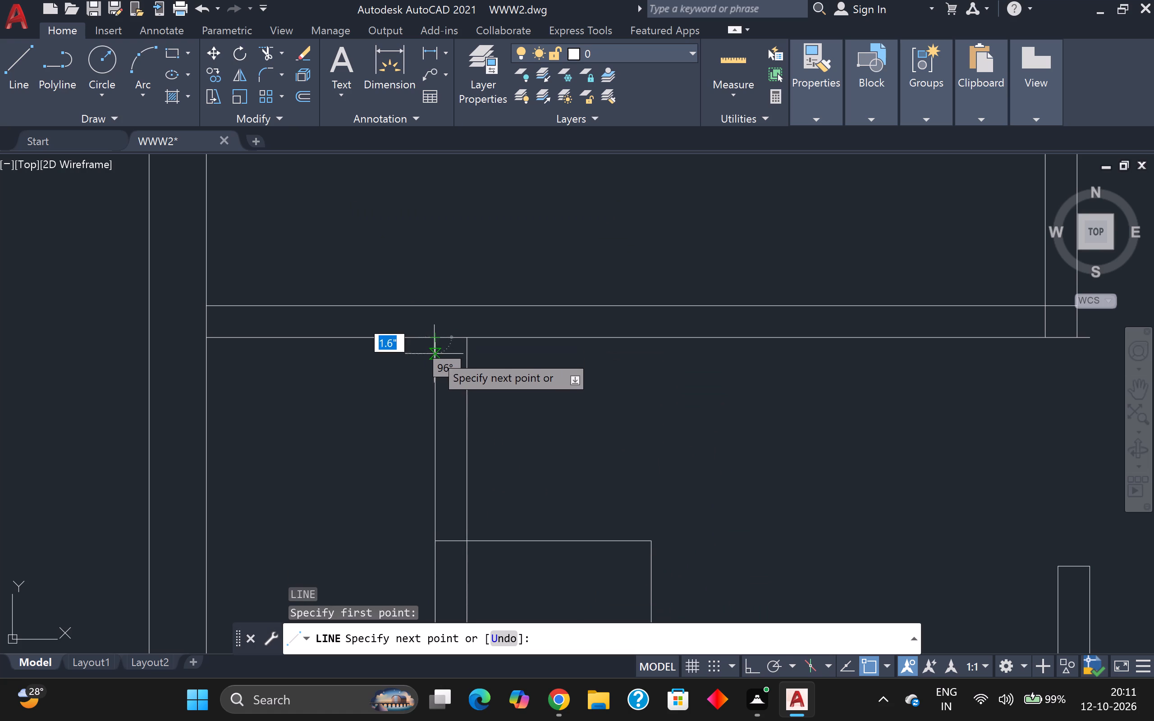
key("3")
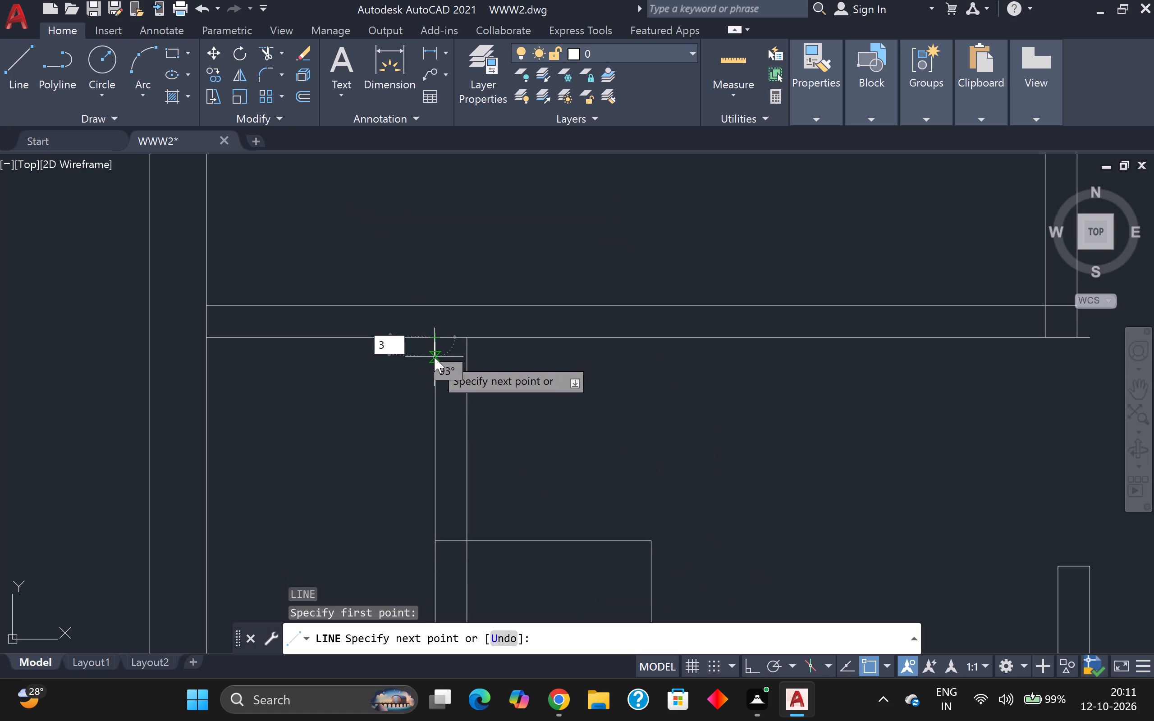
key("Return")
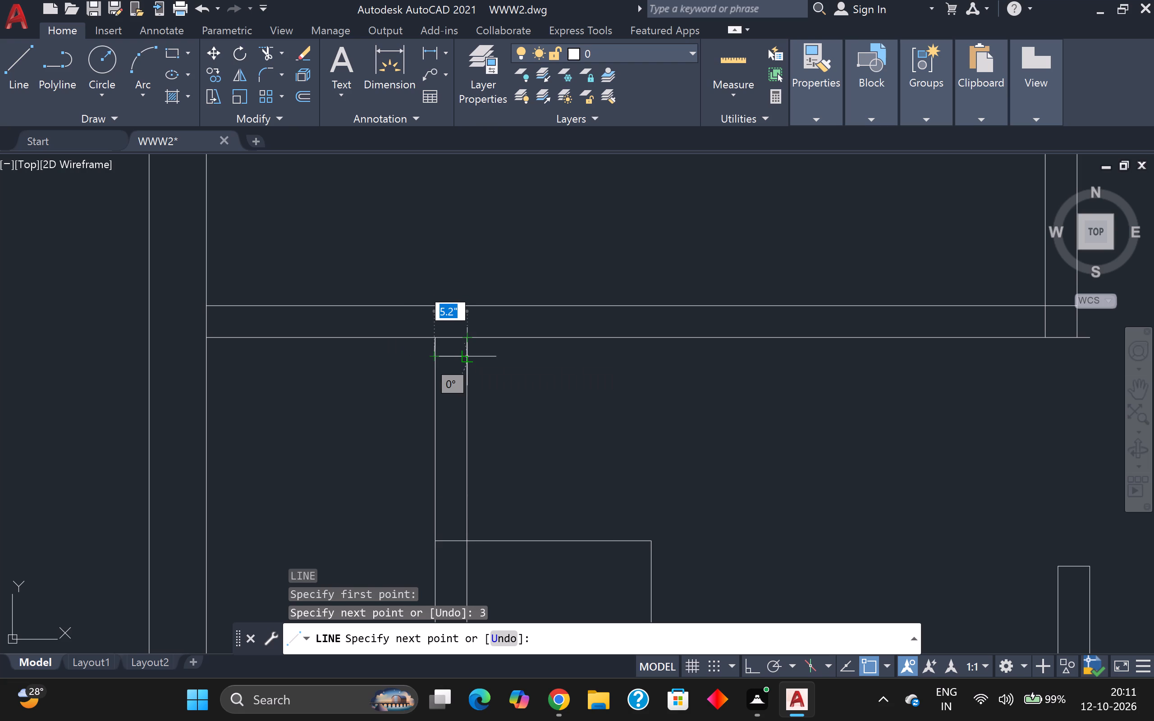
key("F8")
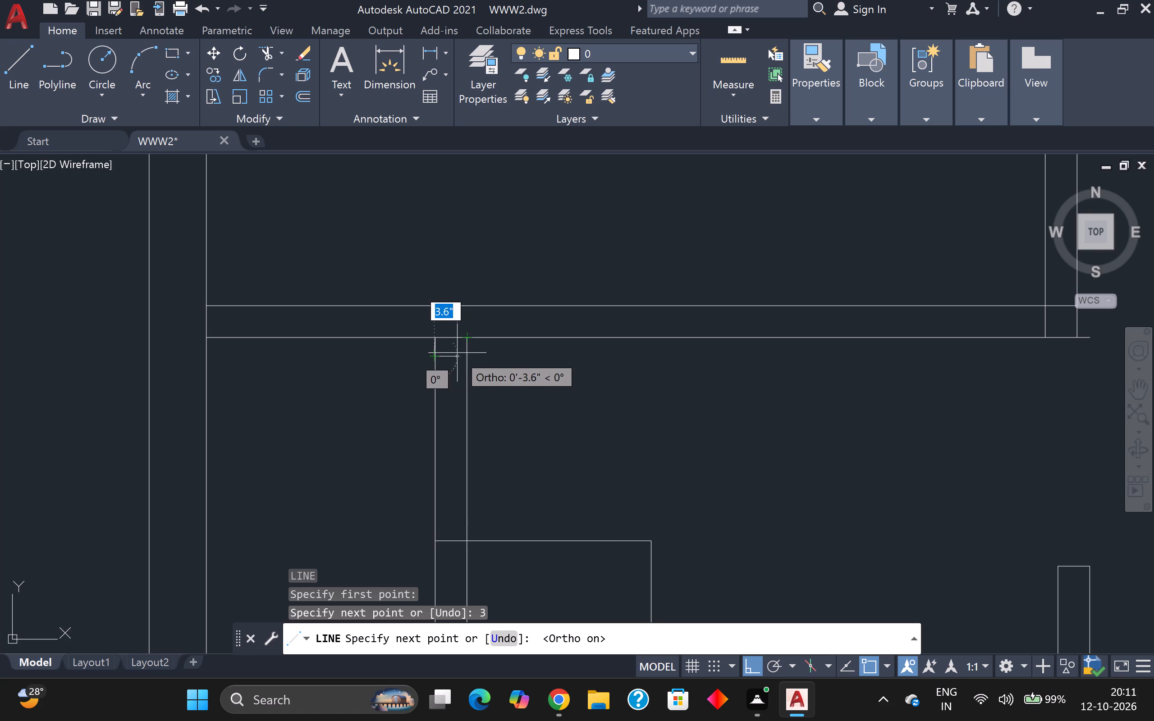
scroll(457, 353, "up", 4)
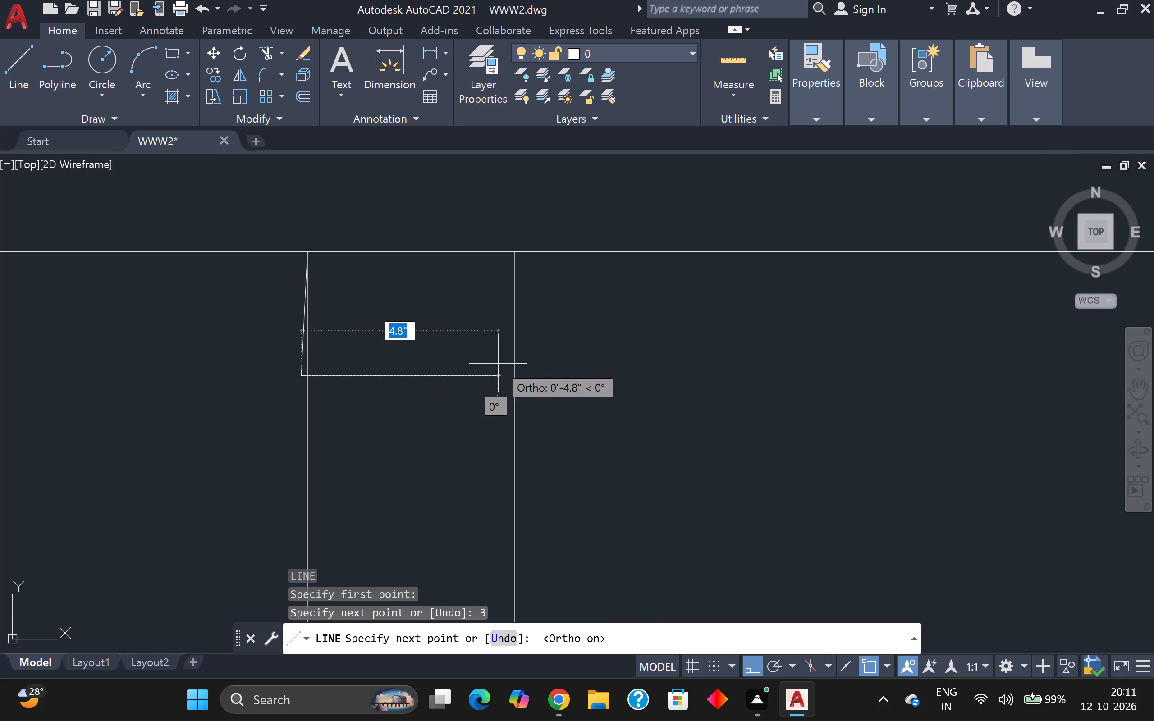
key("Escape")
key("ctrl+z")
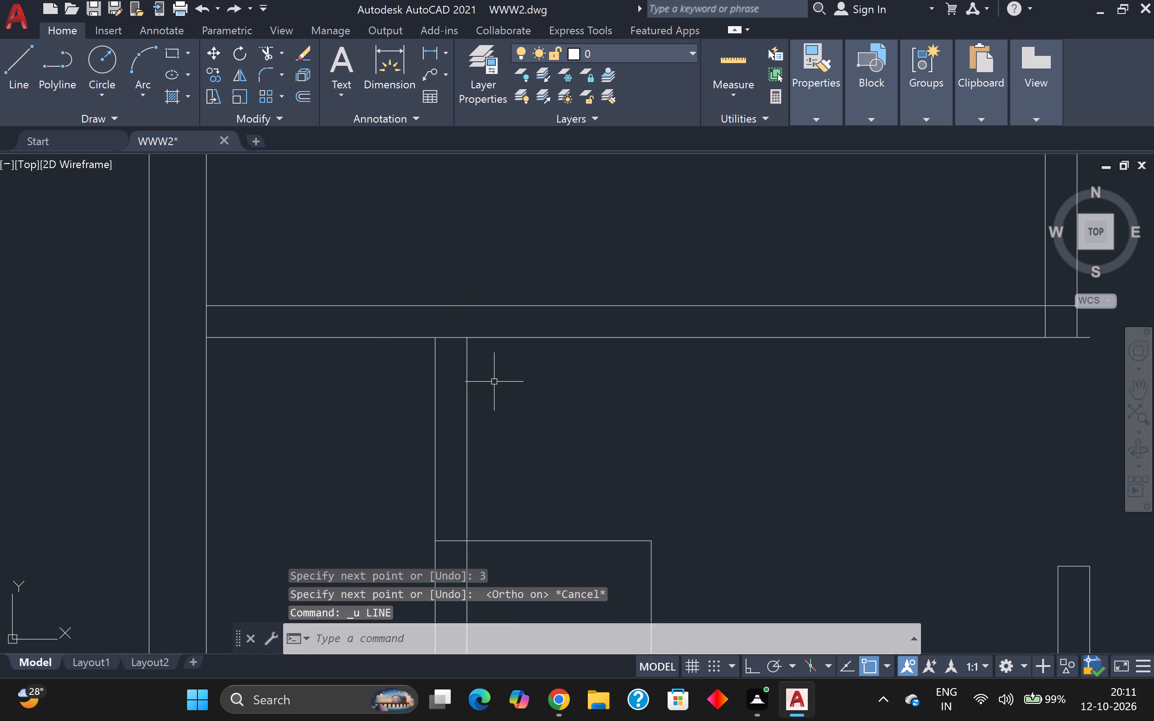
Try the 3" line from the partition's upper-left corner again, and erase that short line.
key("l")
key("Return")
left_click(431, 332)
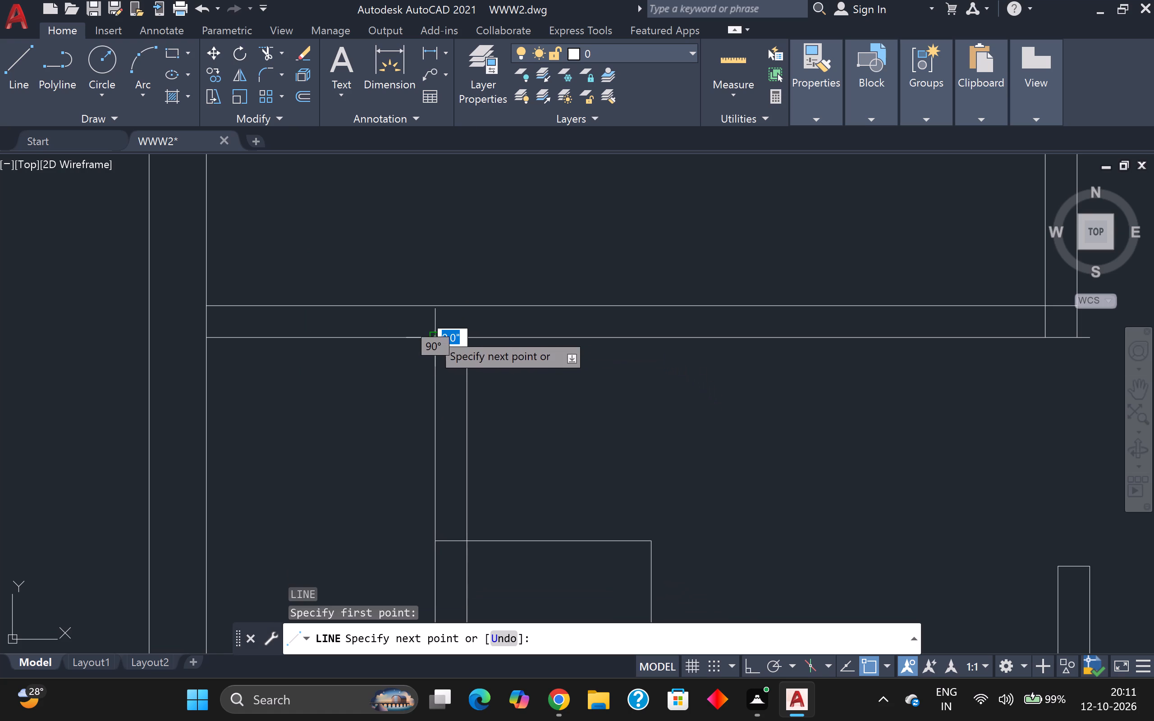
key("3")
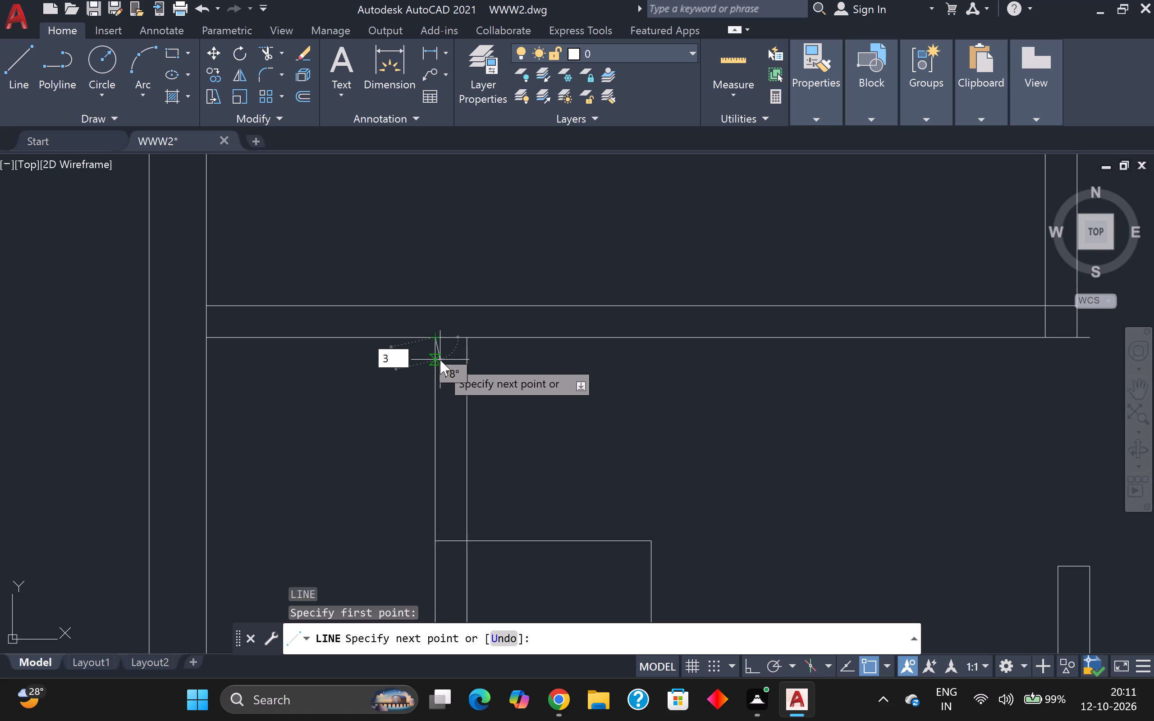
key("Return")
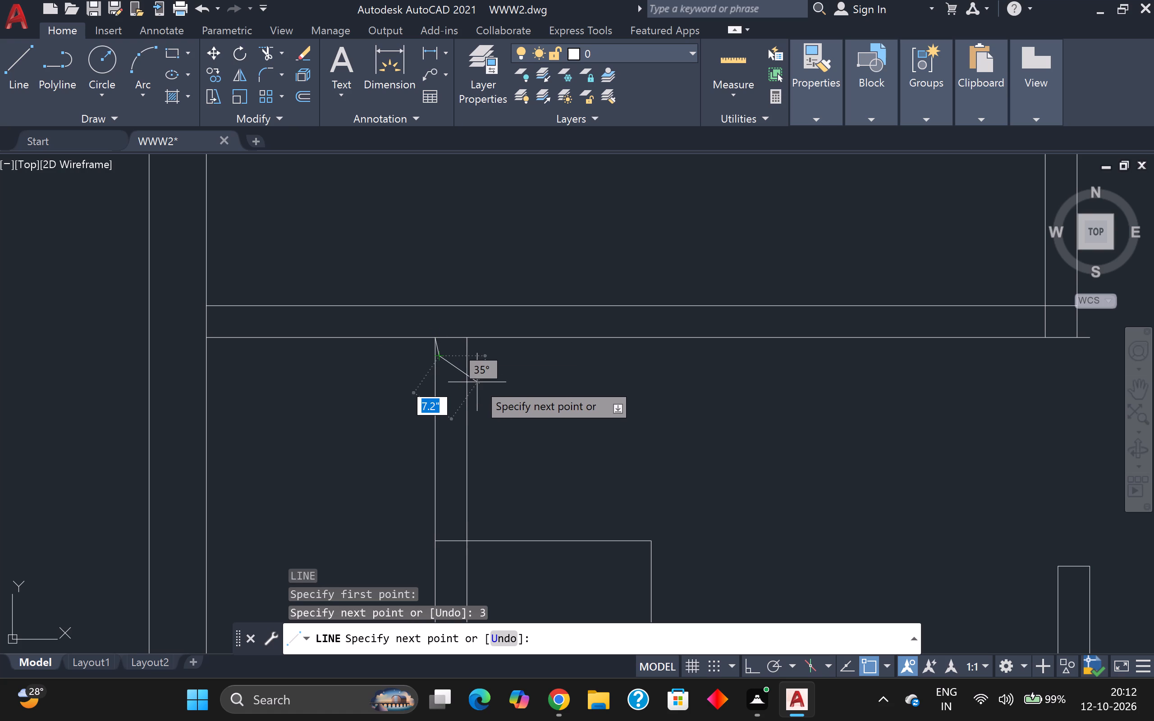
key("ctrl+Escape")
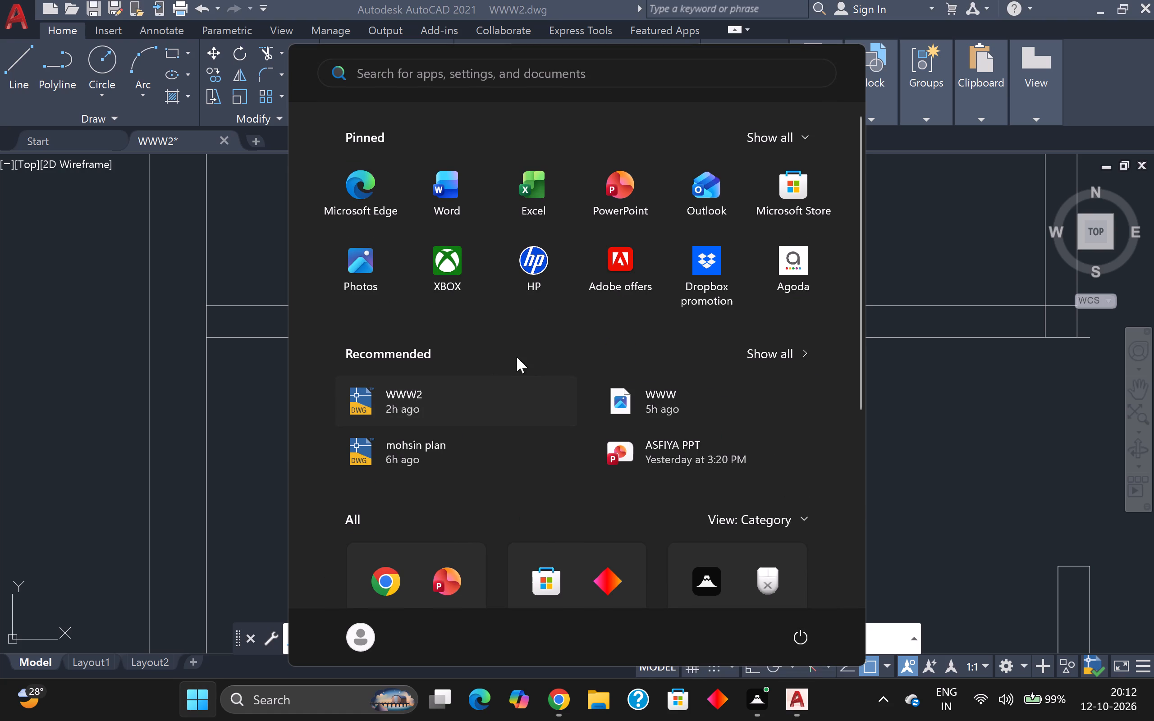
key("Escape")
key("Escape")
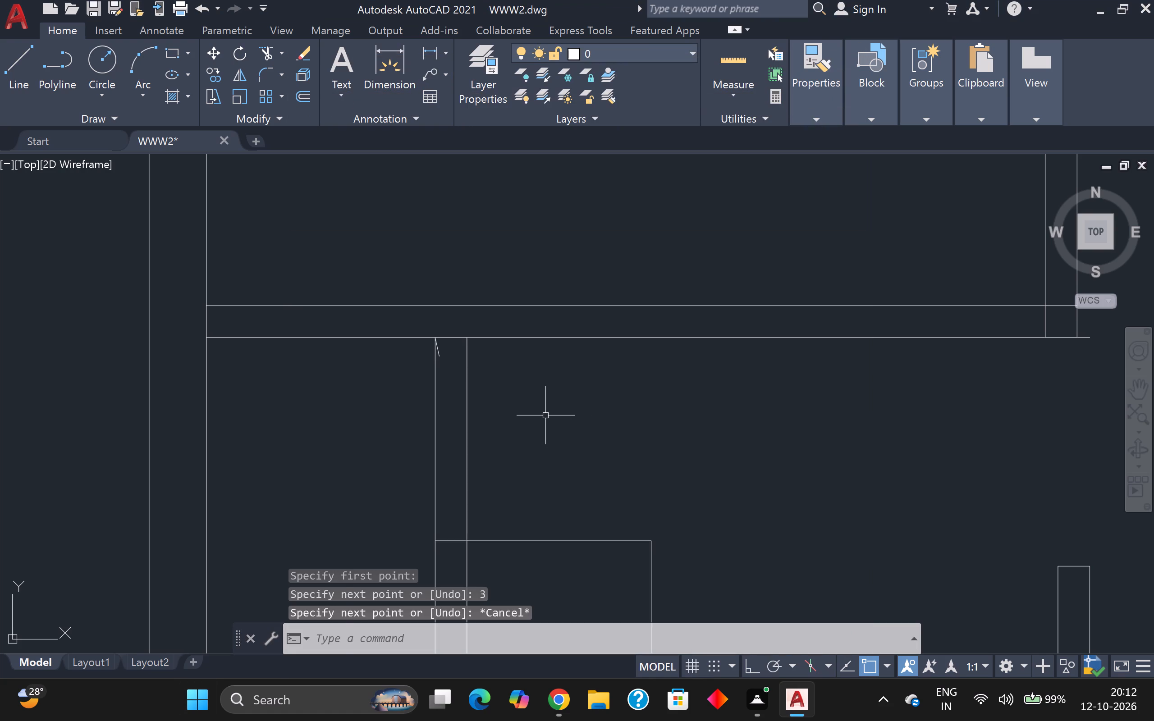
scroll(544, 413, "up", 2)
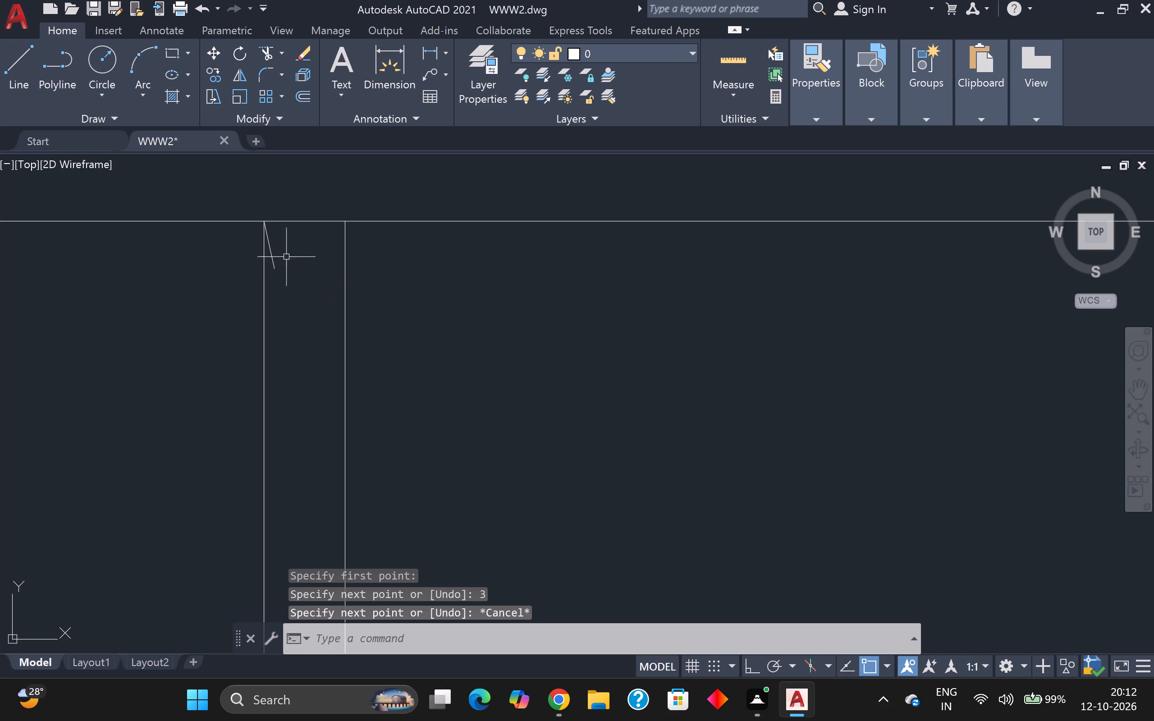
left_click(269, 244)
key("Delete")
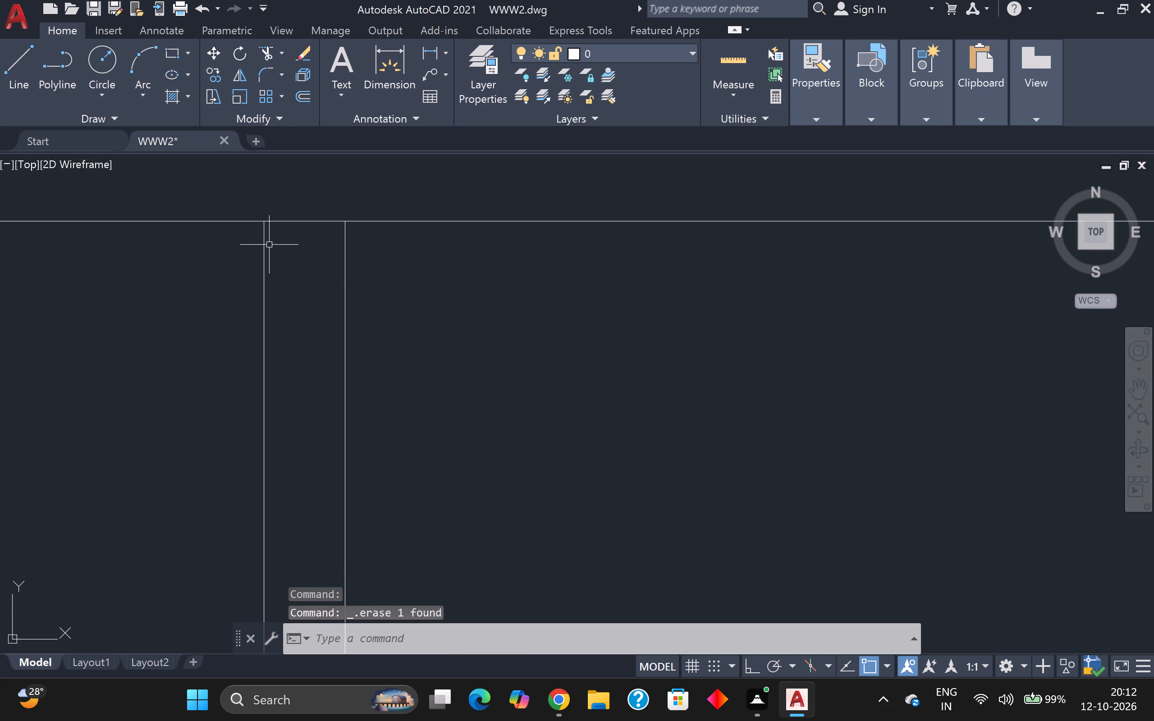
With Ortho on, draw a line 3" down from the partition's upper-left corner and straight across to its right line.
key("l")
key("Return")
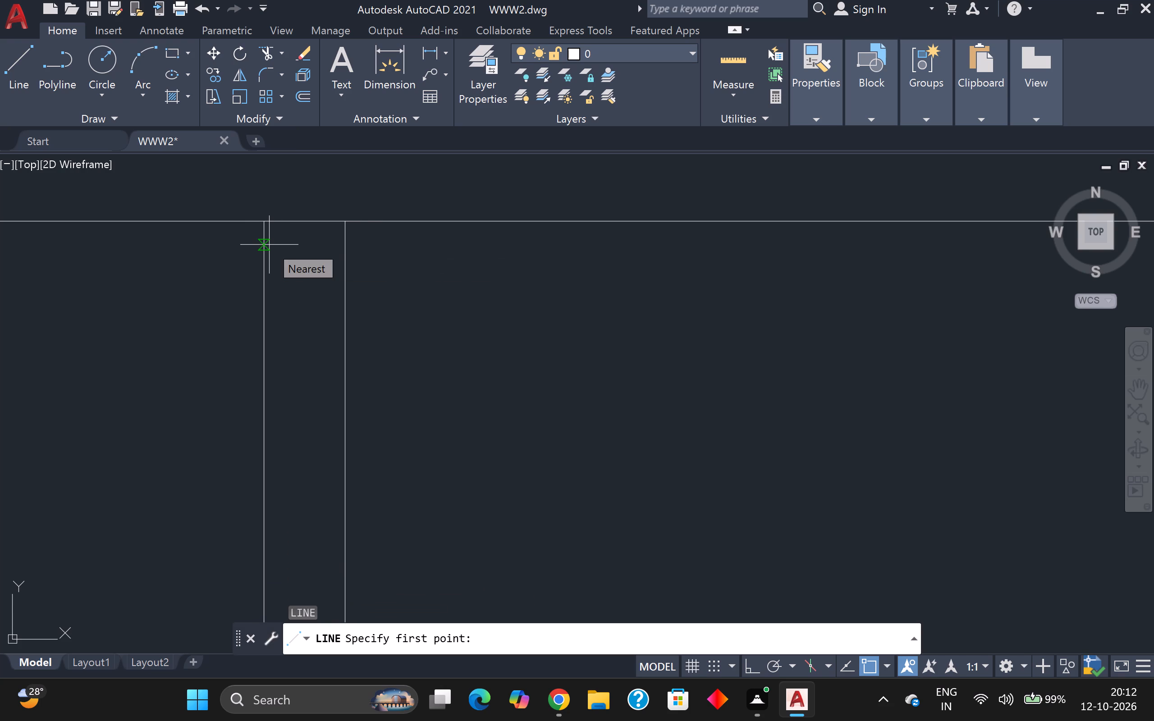
key("F8")
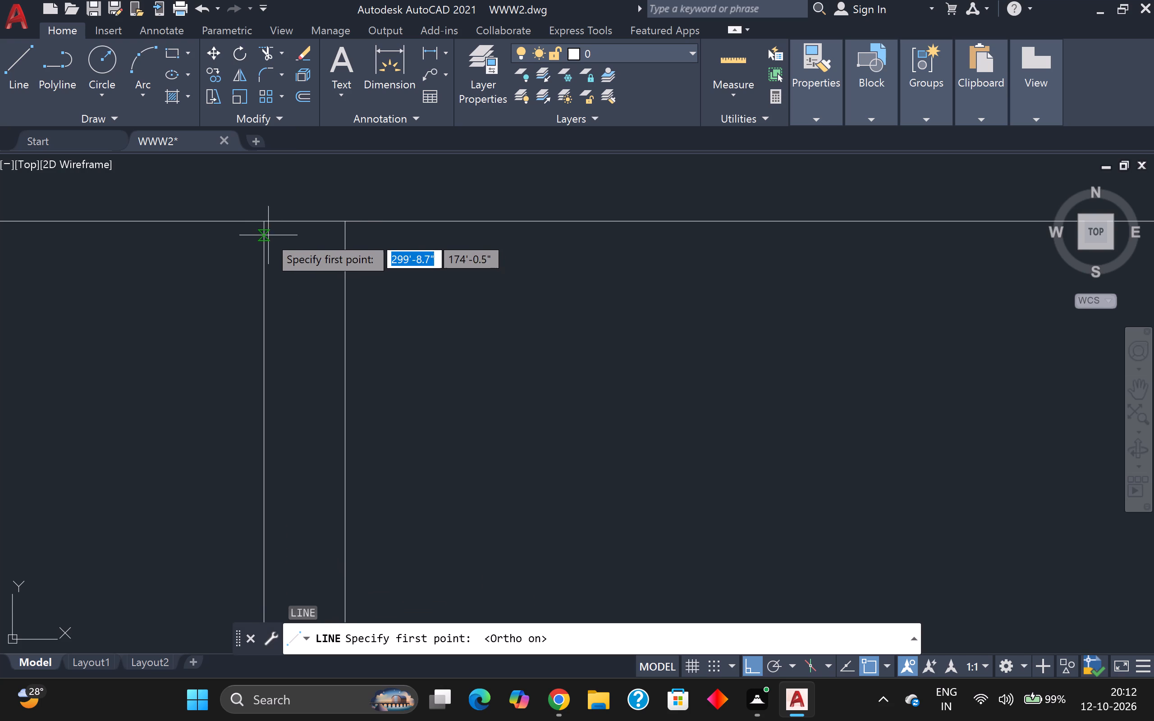
left_click(259, 224)
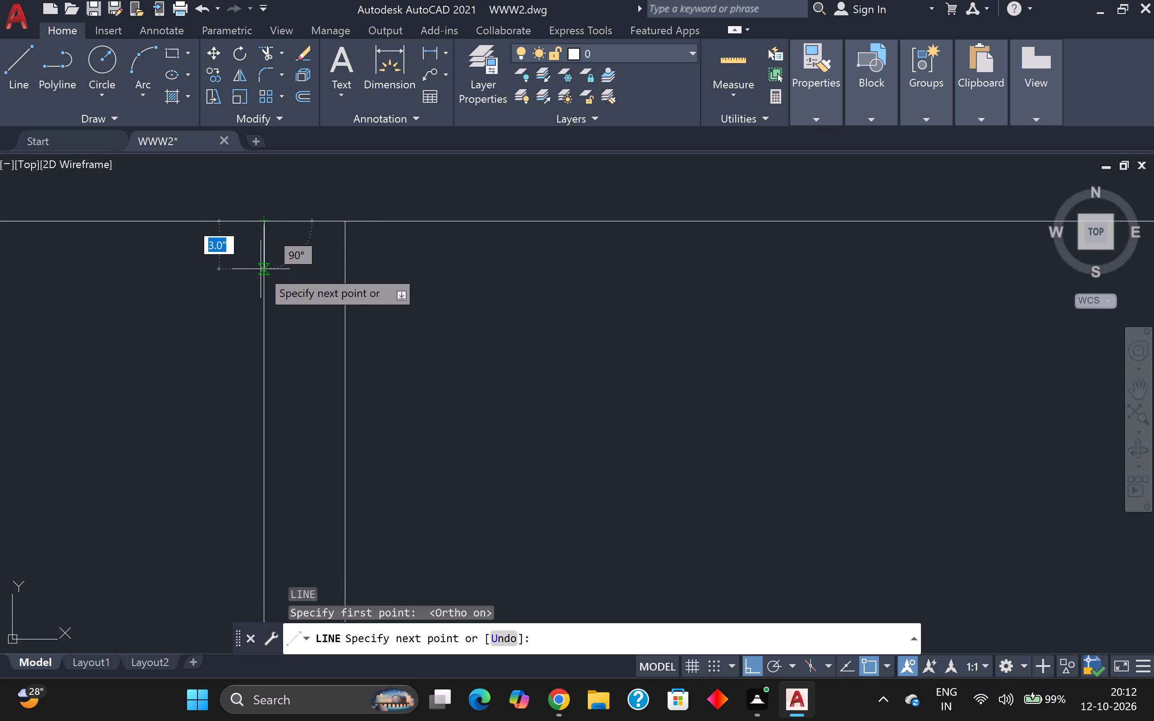
key("3")
key("Return")
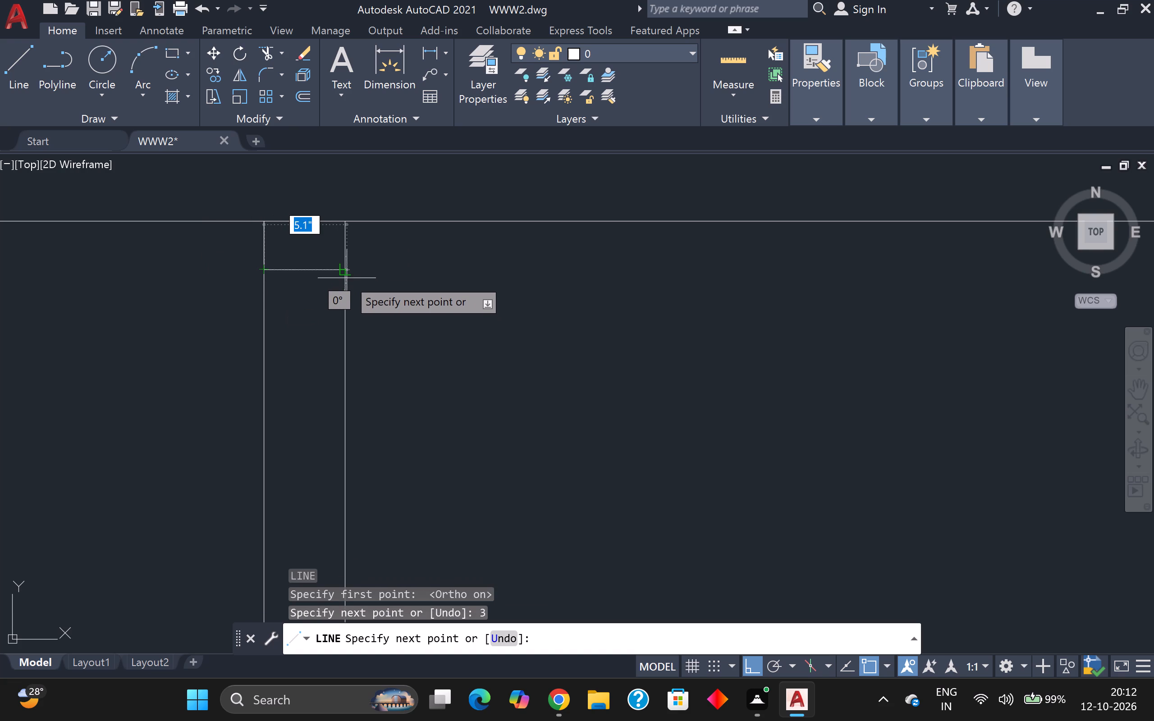
left_click(346, 277)
key("Escape")
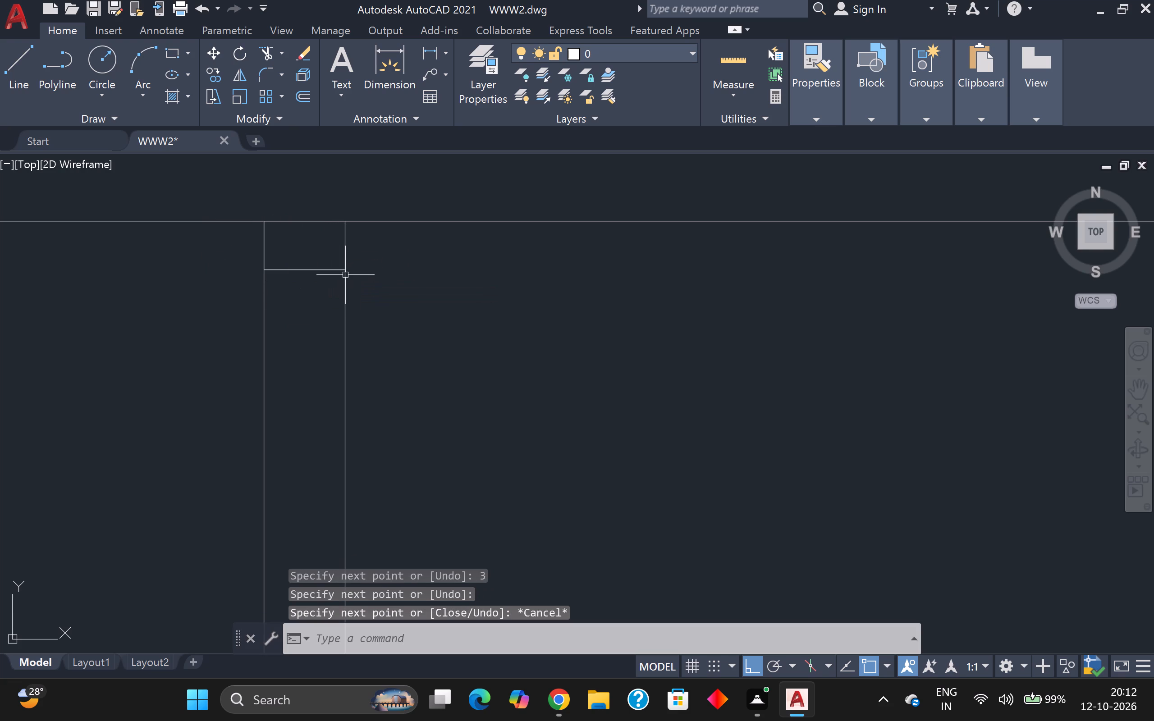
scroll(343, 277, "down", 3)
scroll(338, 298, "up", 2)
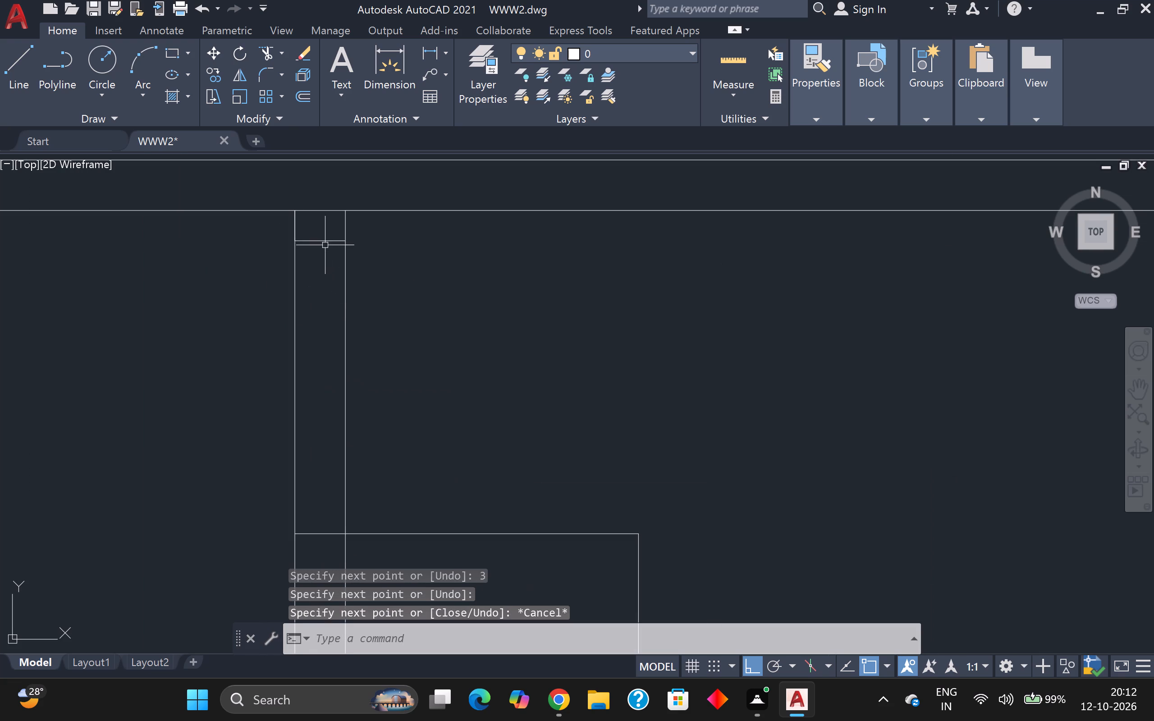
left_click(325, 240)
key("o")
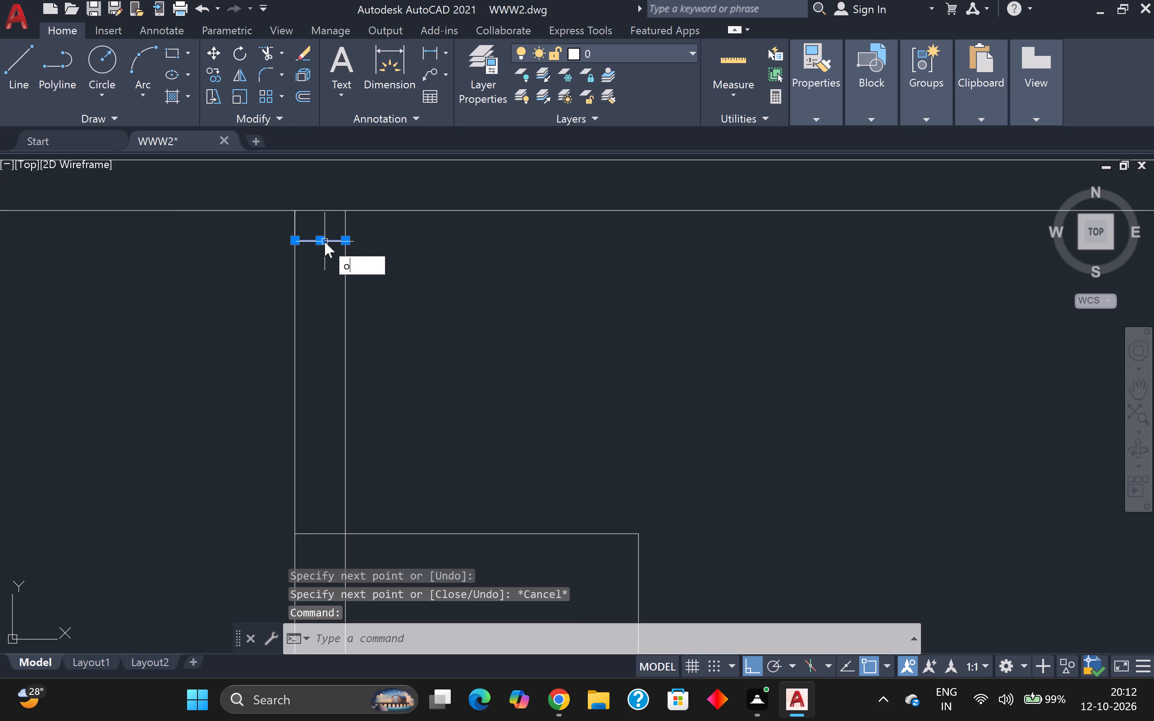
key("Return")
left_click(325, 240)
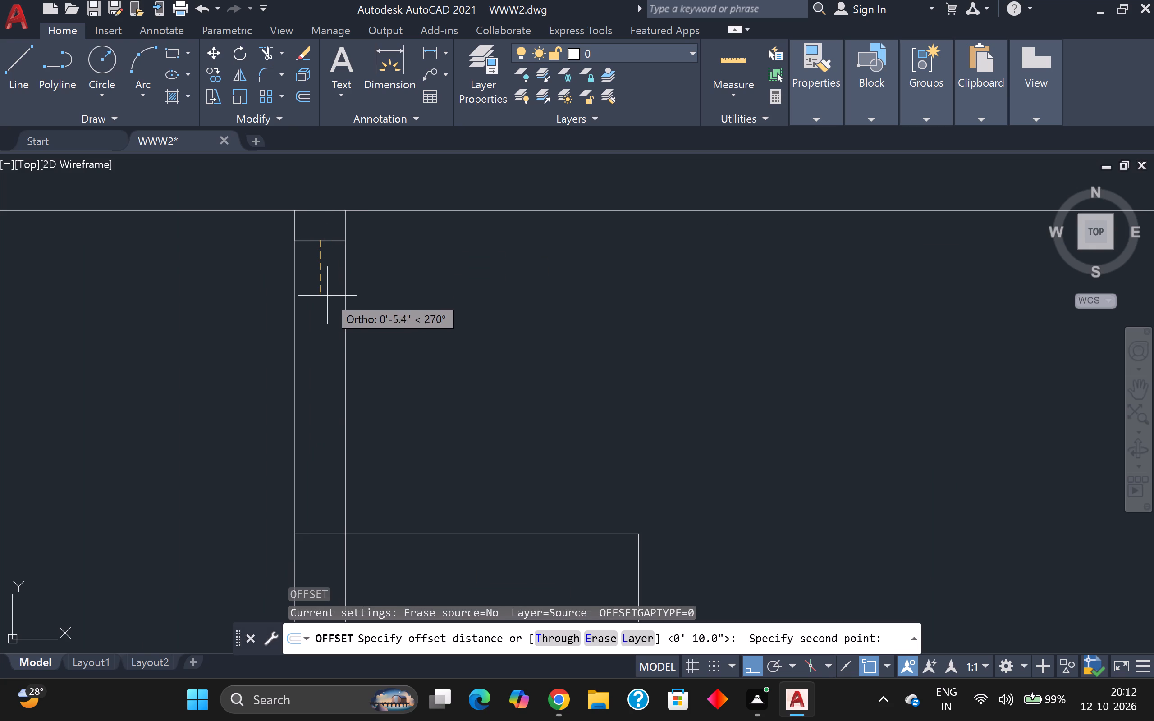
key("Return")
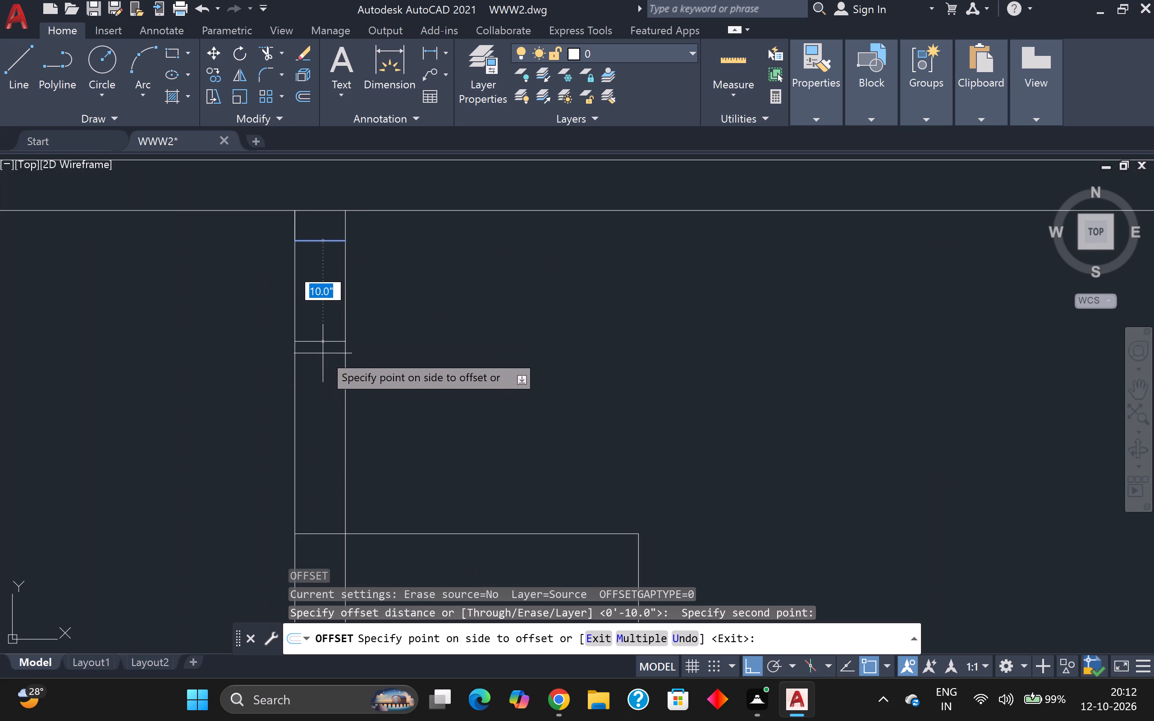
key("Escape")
Offset the short line across the top of the left partition 2'5" downward.
key("o")
key("Return")
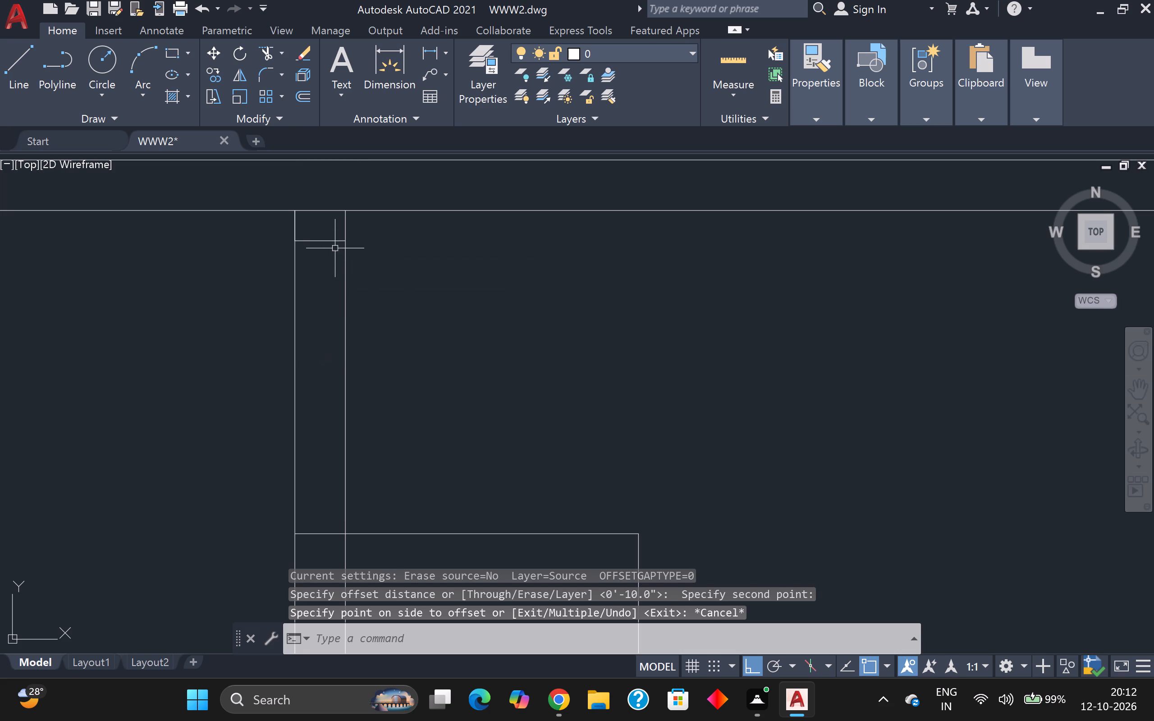
key("Return")
left_click(334, 241)
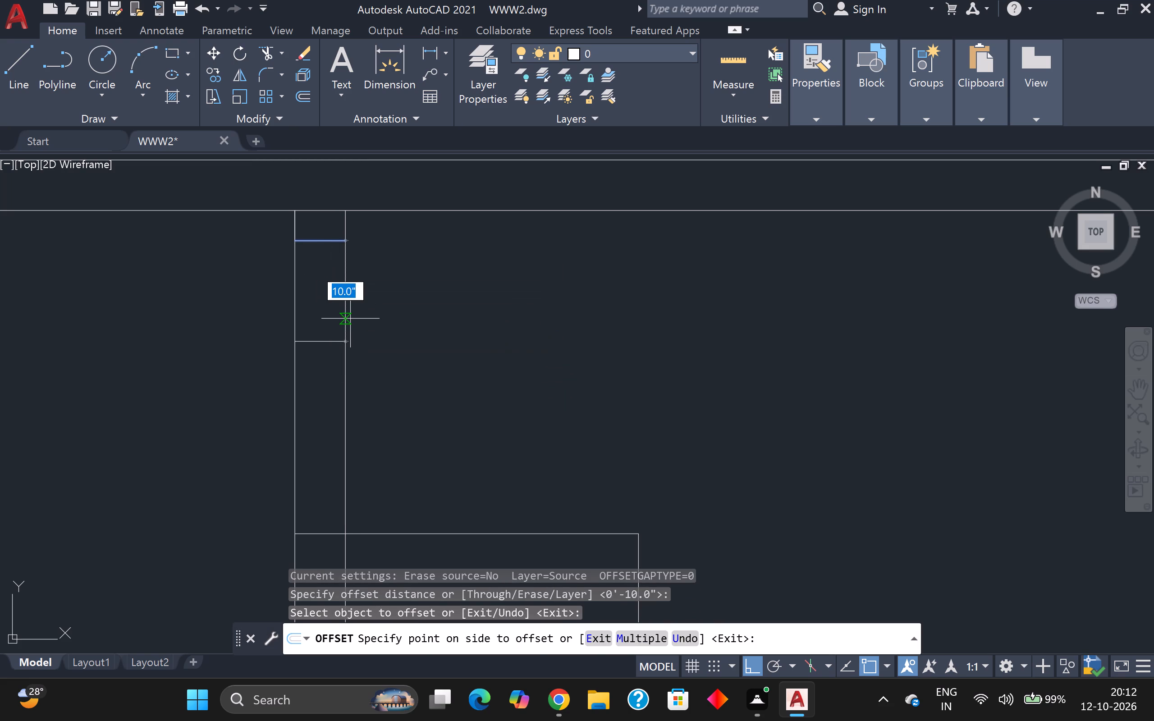
key("3")
key("BackSpace")
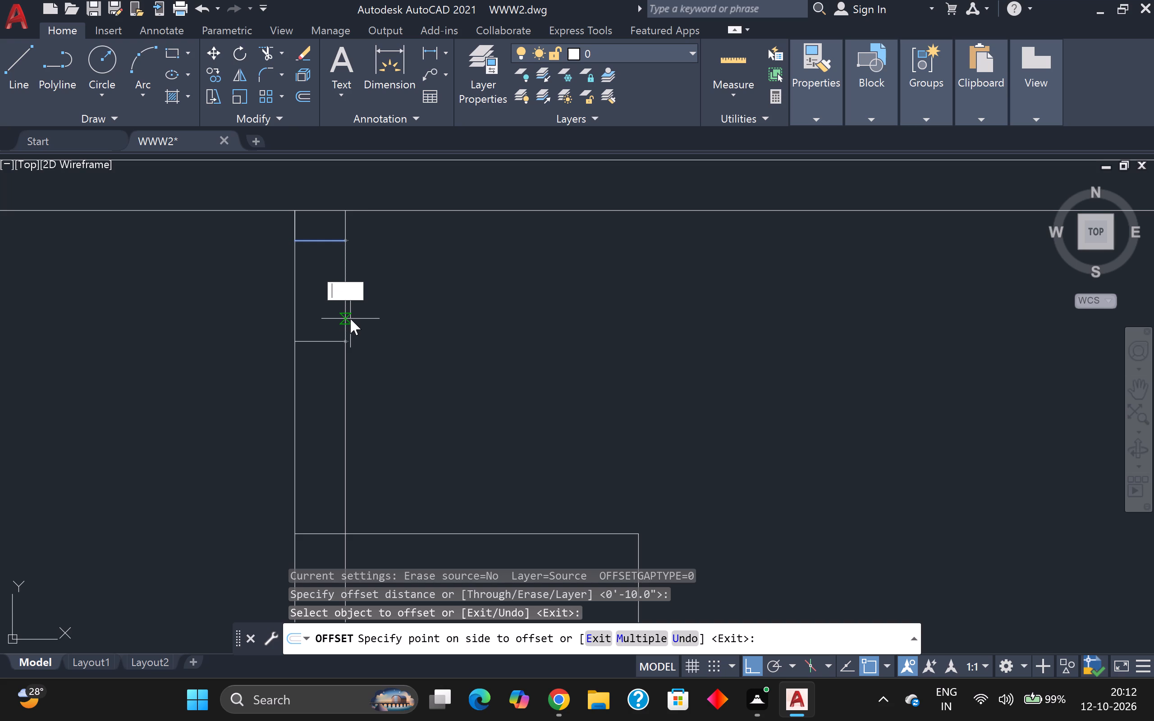
key("2")
type("'5")
key("Return")
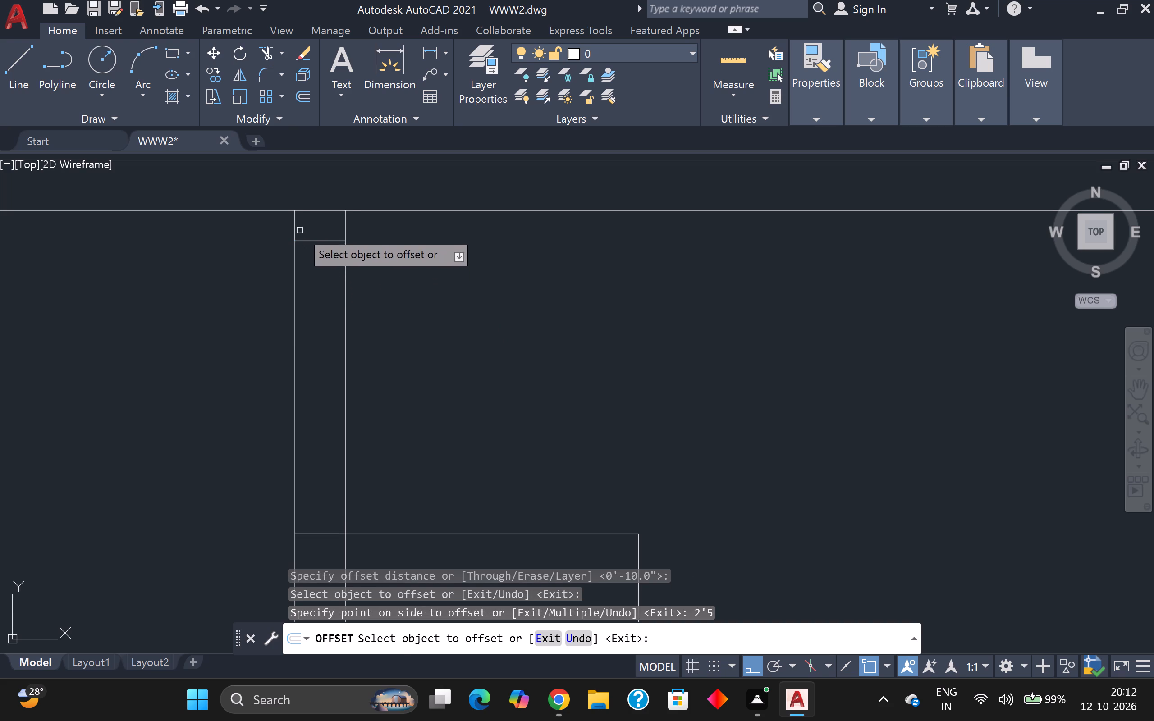
left_click(308, 242)
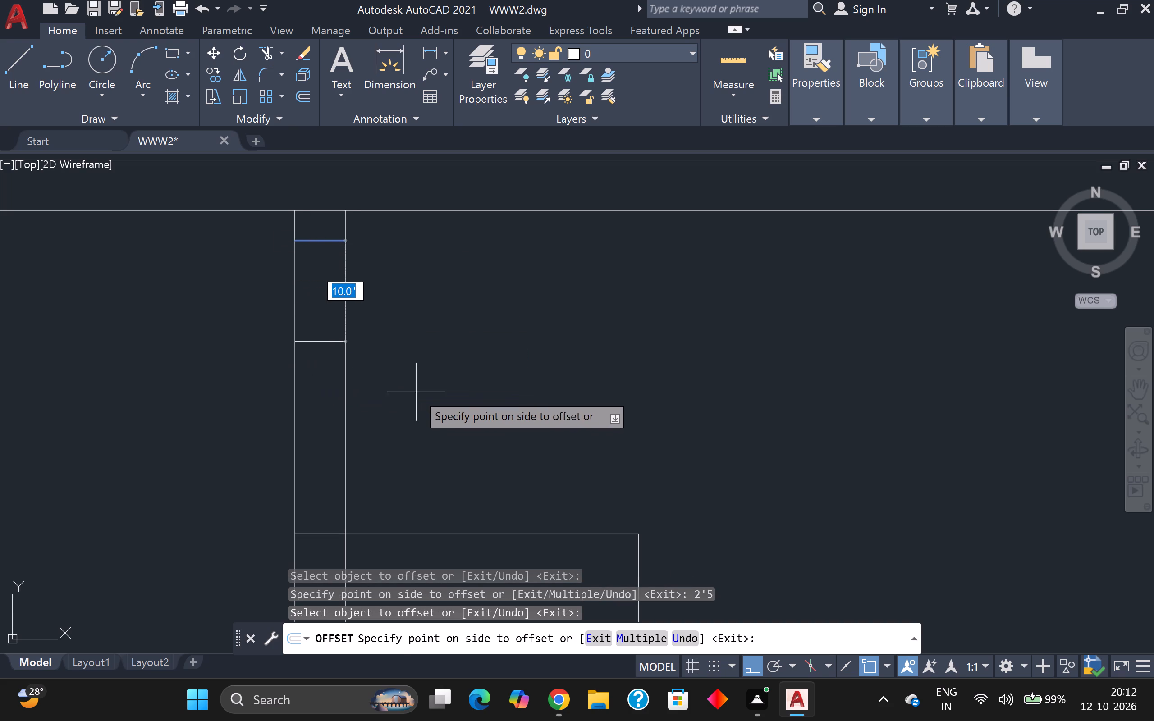
key("Escape")
Offset the short line across the partition's top 2'5" downward once more, using the Through option.
scroll(330, 374, "down", 2)
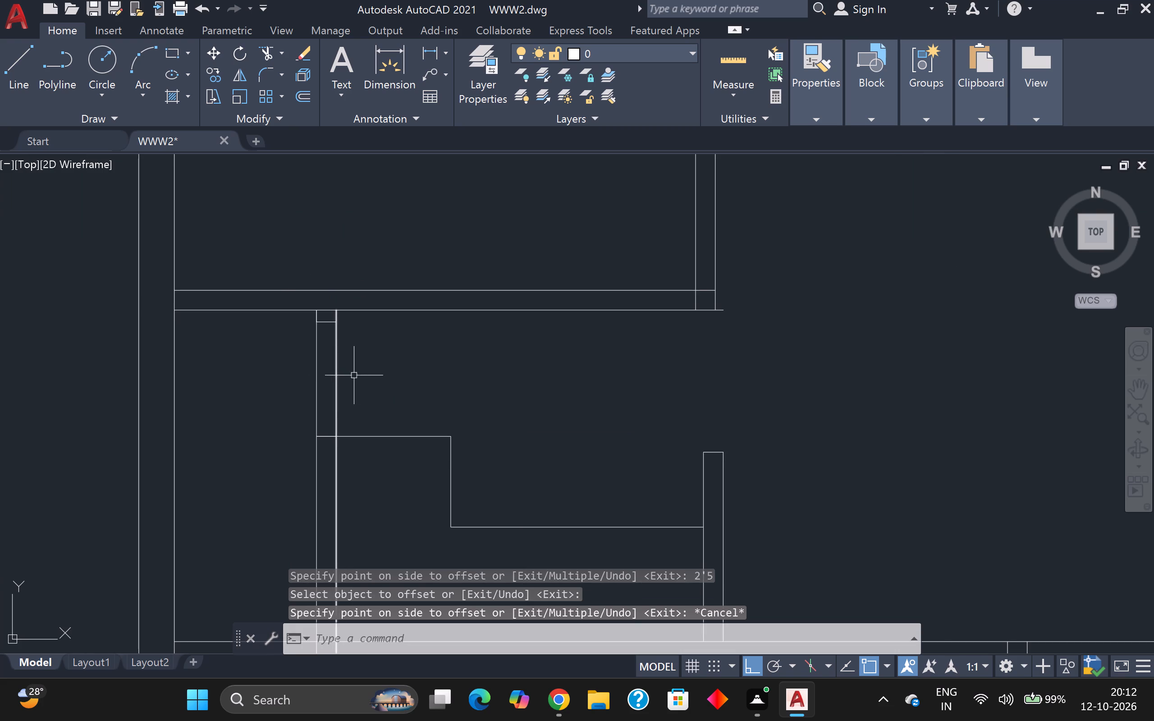
scroll(363, 371, "up", 1)
key("o")
key("Return")
key("Return")
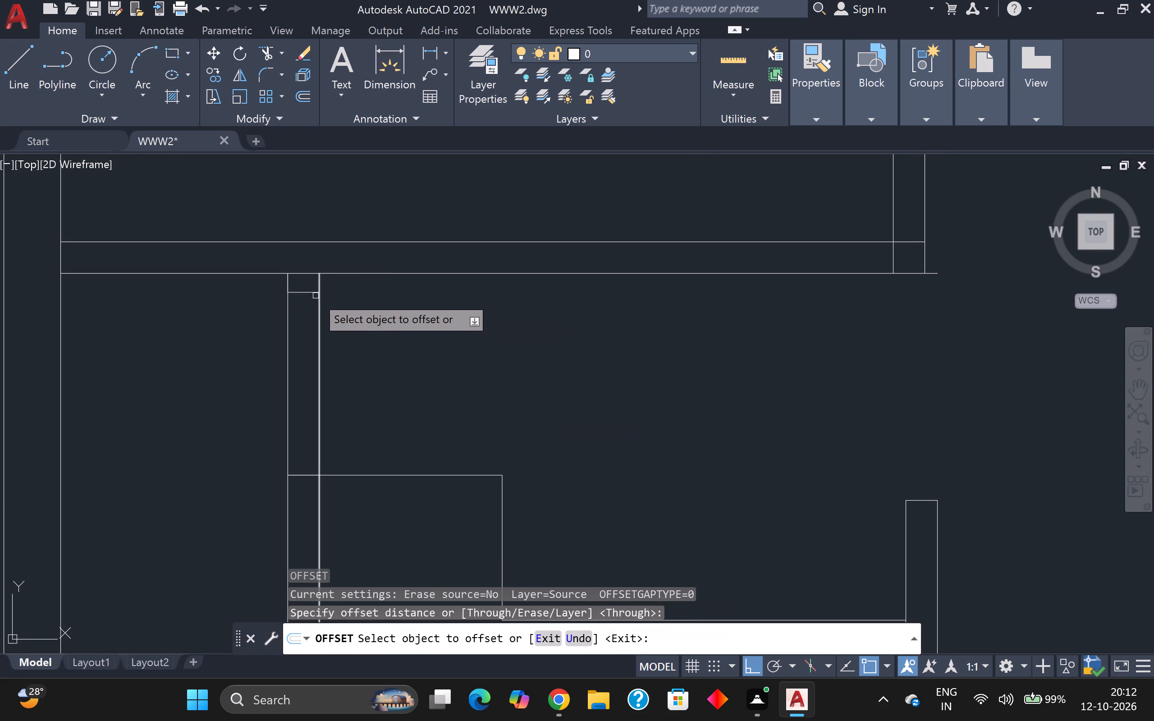
left_click(312, 292)
key("2")
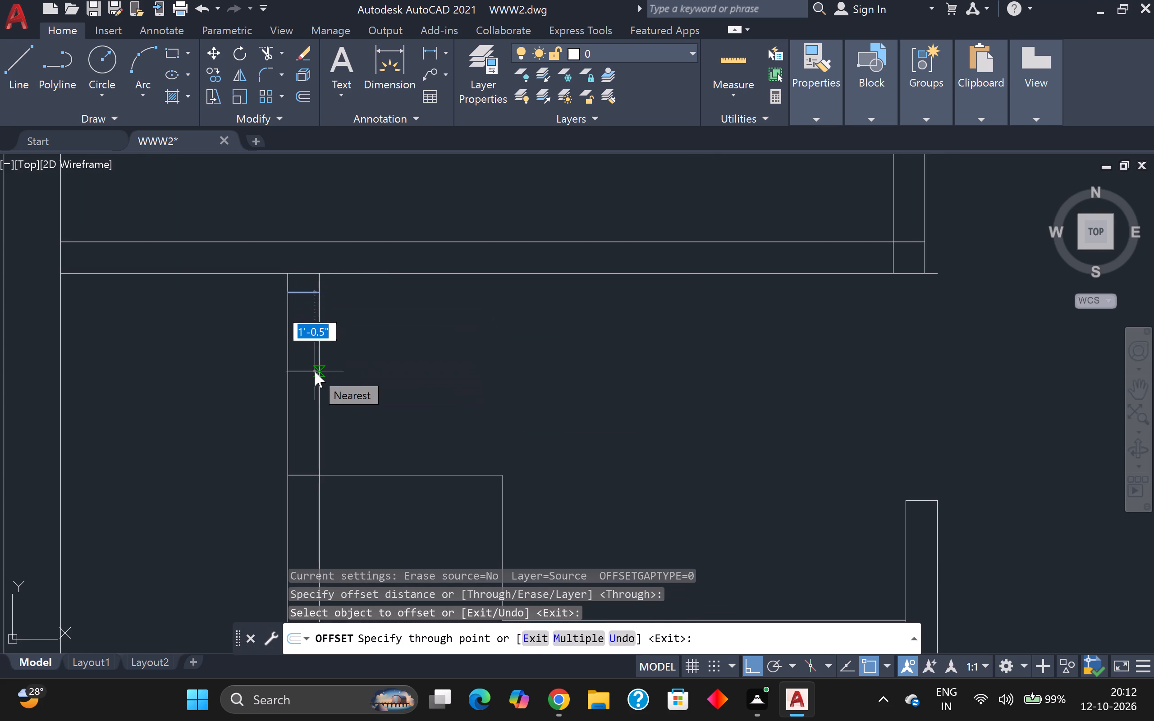
type("'5")
key("Return")
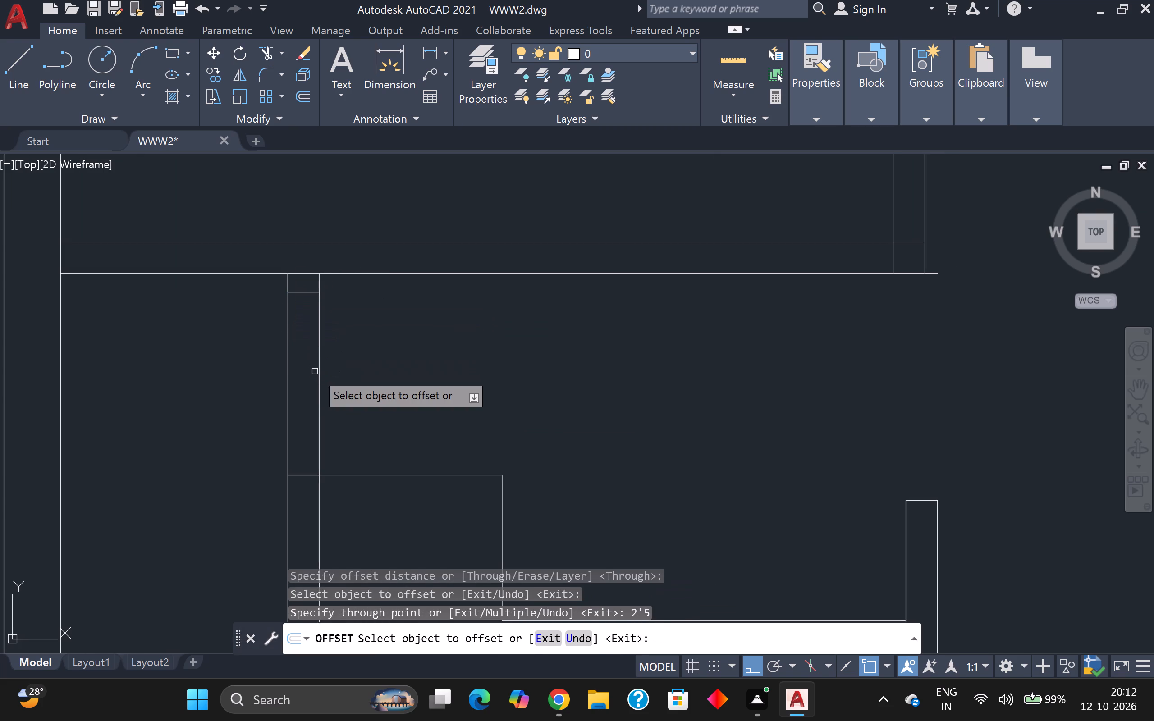
Trim both left partition lines between the upper short line and the stepped outline's top line to form the opening.
scroll(228, 354, "down", 2)
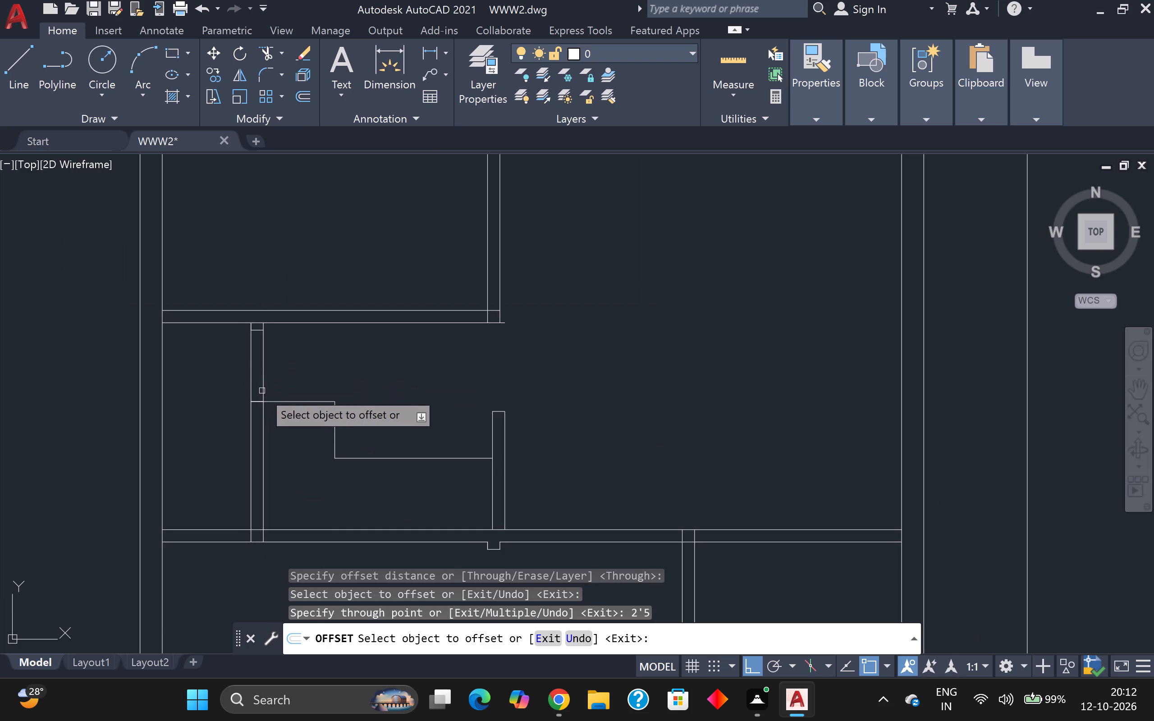
scroll(264, 393, "up", 4)
scroll(266, 392, "down", 2)
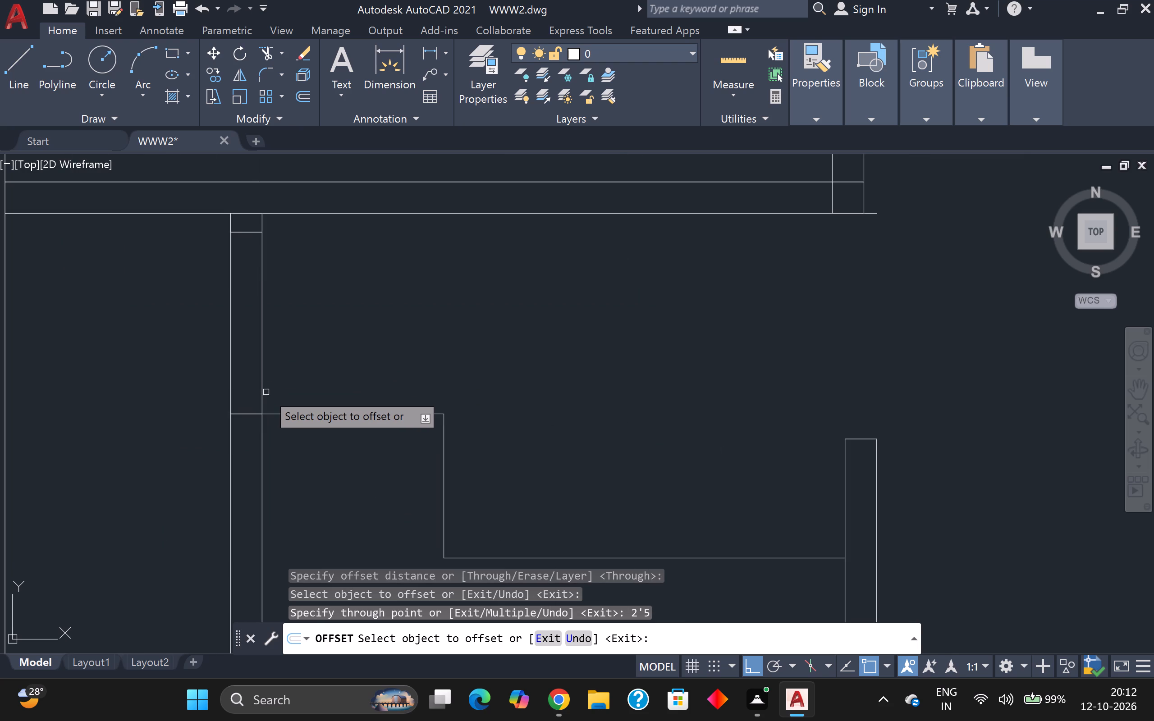
scroll(266, 392, "down", 1)
scroll(267, 392, "up", 2)
middle_click_drag(267, 391, 309, 400)
scroll(300, 411, "up", 4)
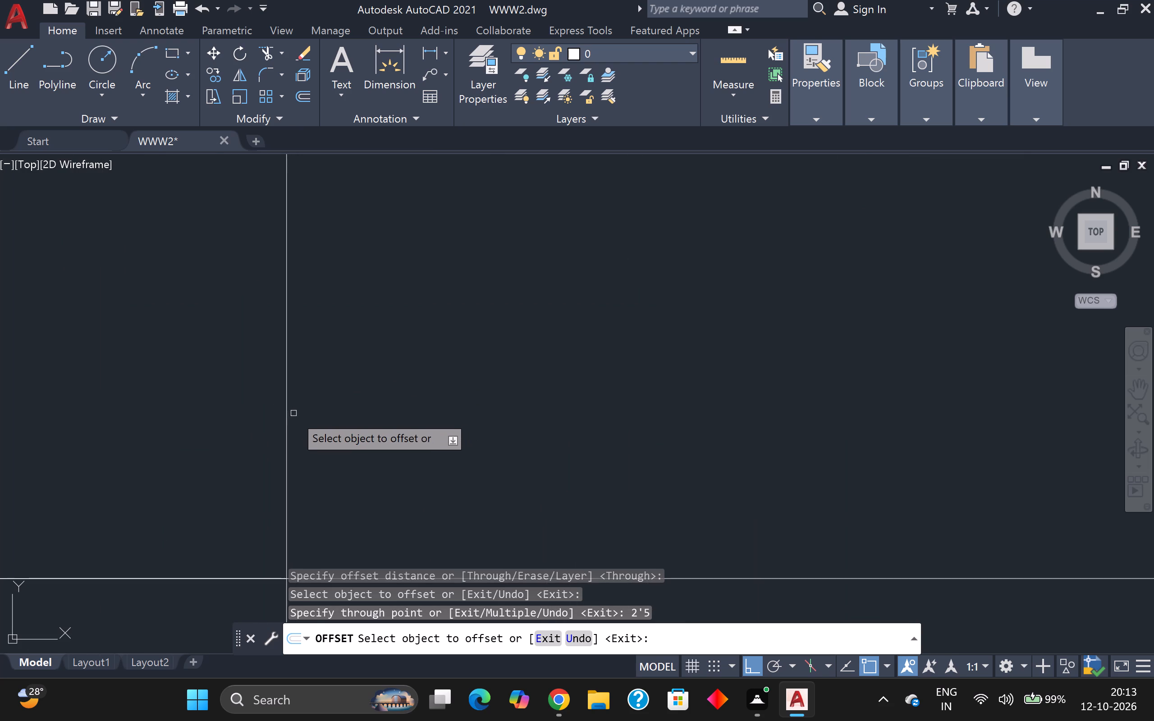
scroll(270, 419, "down", 6)
left_click(213, 357)
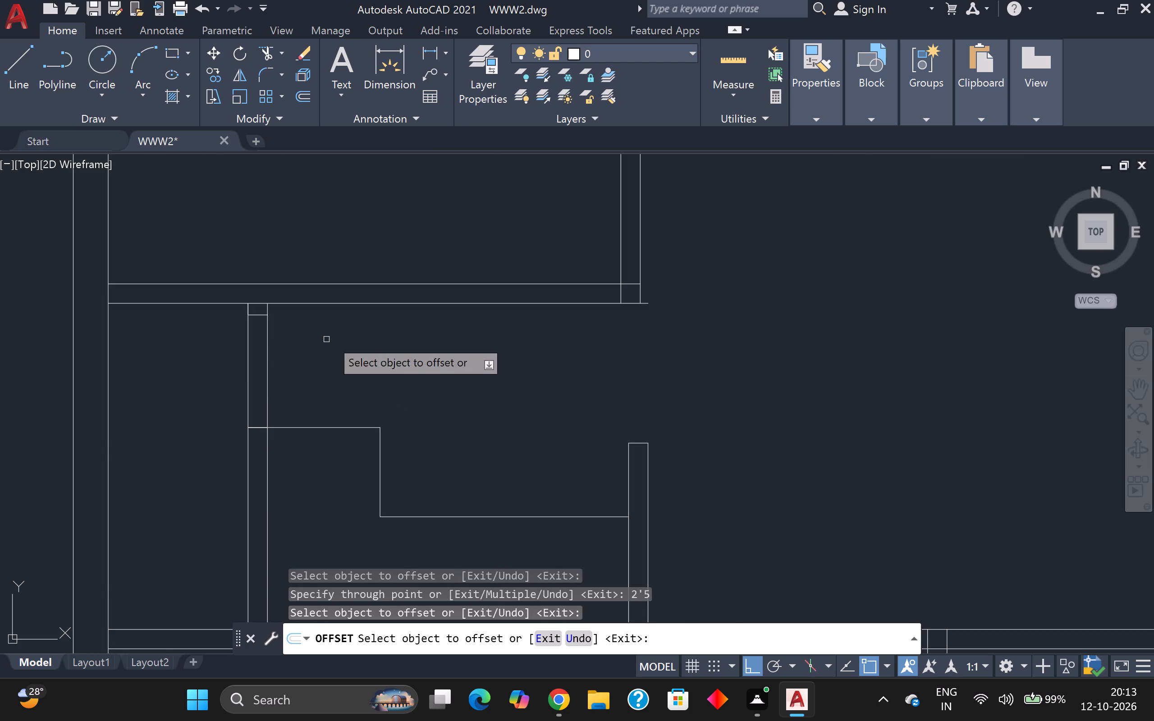
left_click(269, 46)
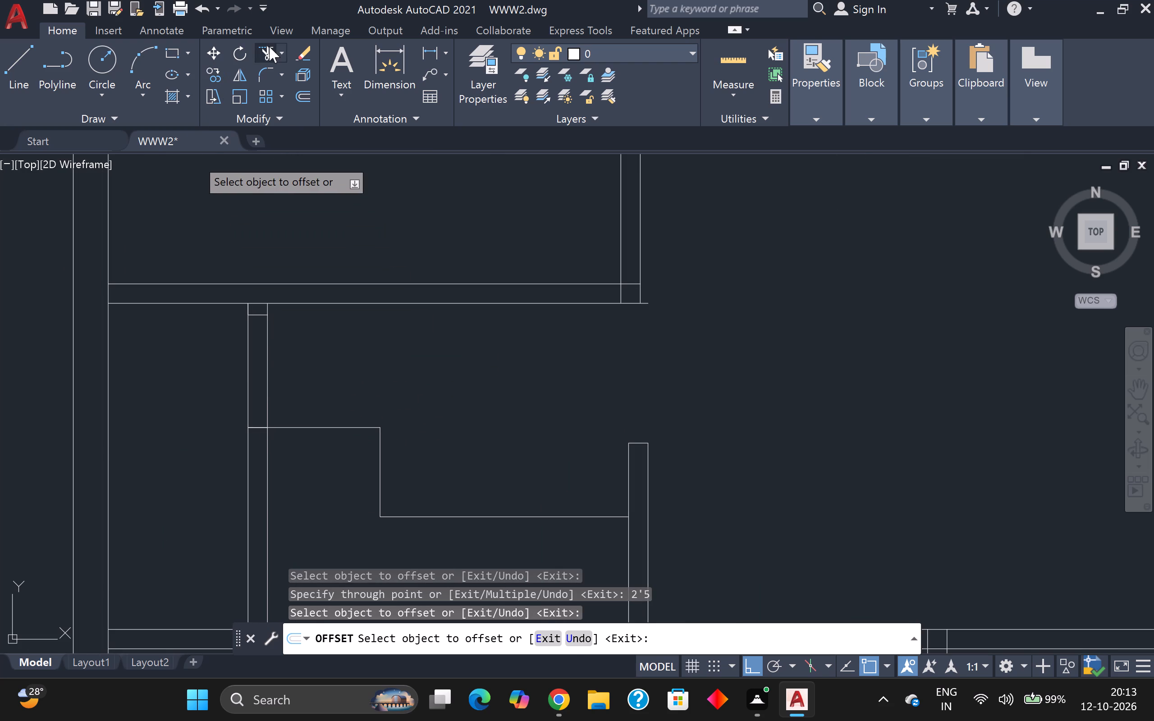
left_click(233, 387)
left_click(281, 383)
Offset the stepped outline's top line beside the left partition 2" downward.
scroll(286, 379, "down", 2)
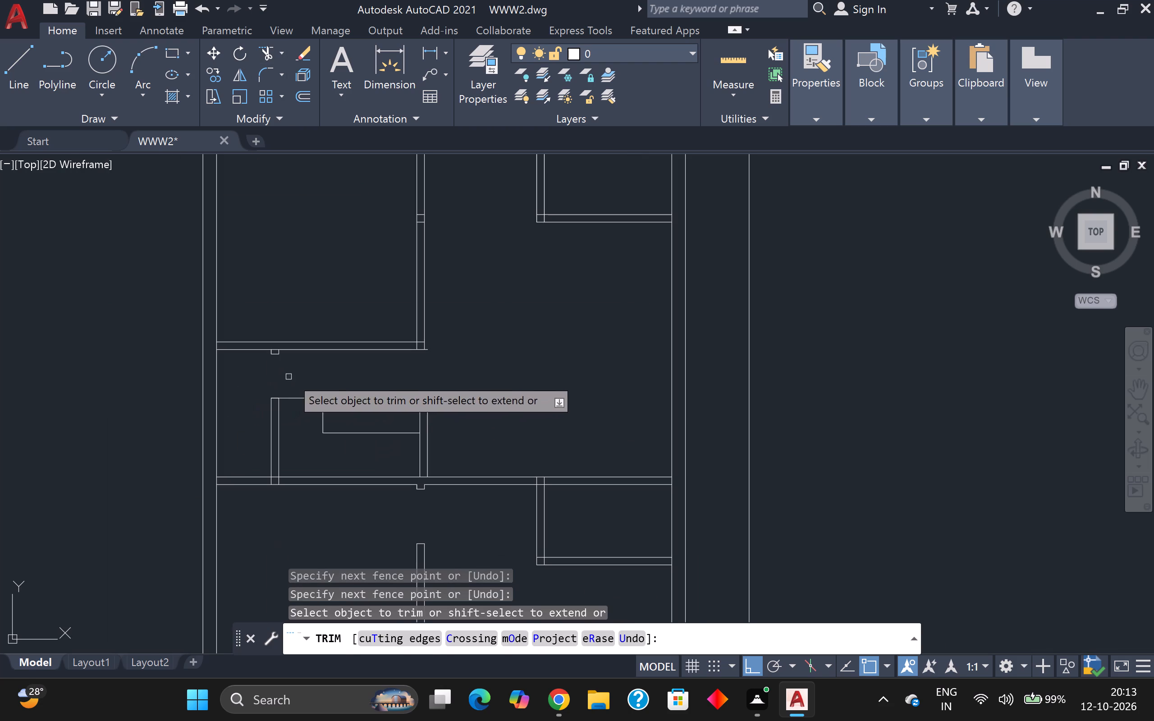
scroll(272, 417, "up", 3)
scroll(293, 379, "up", 2)
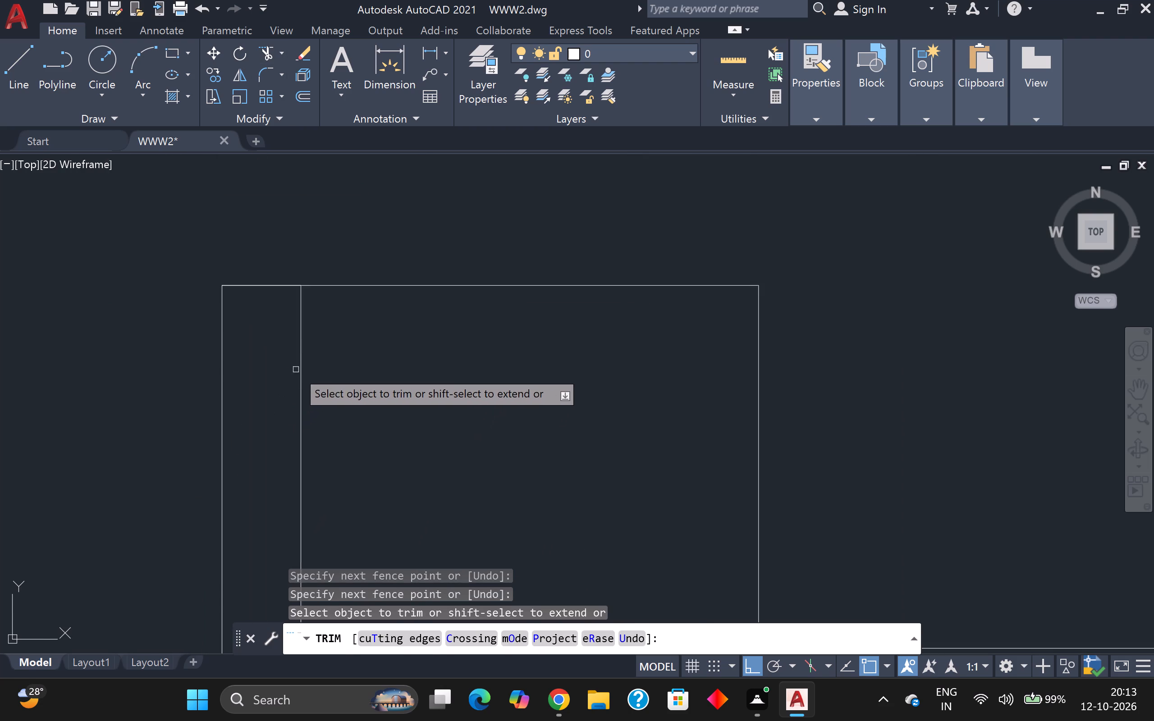
scroll(296, 307, "up", 3)
scroll(309, 293, "down", 2)
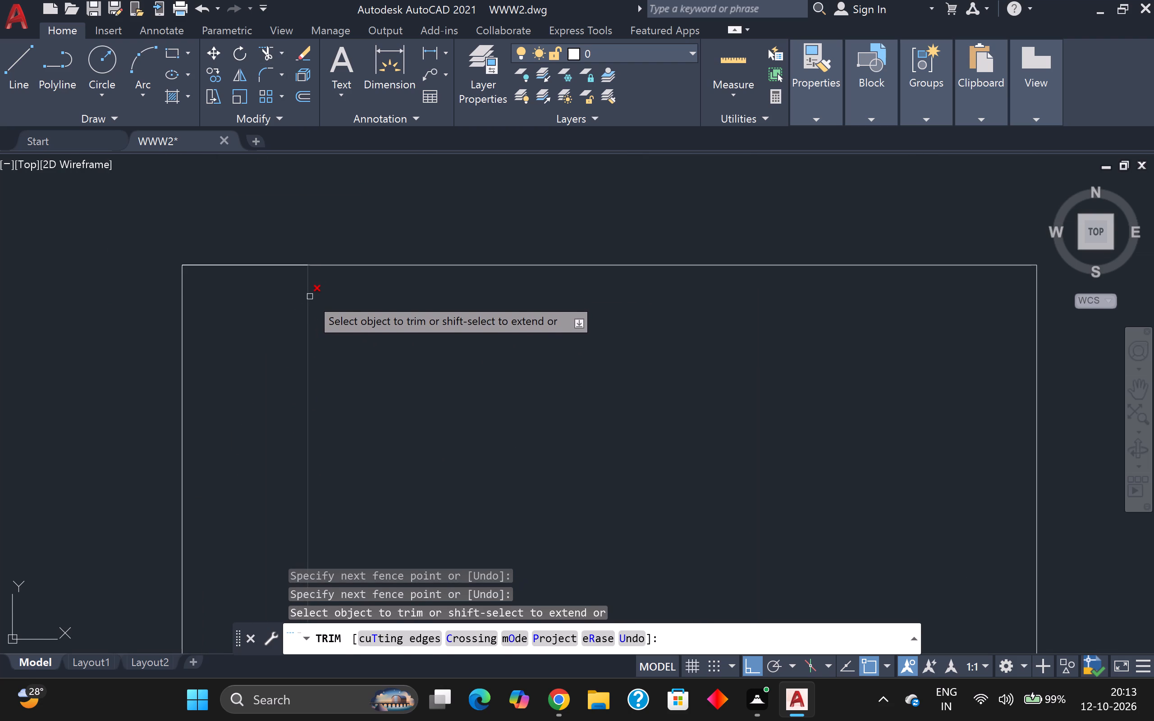
key("Escape")
key("Escape")
key("o")
key("Return")
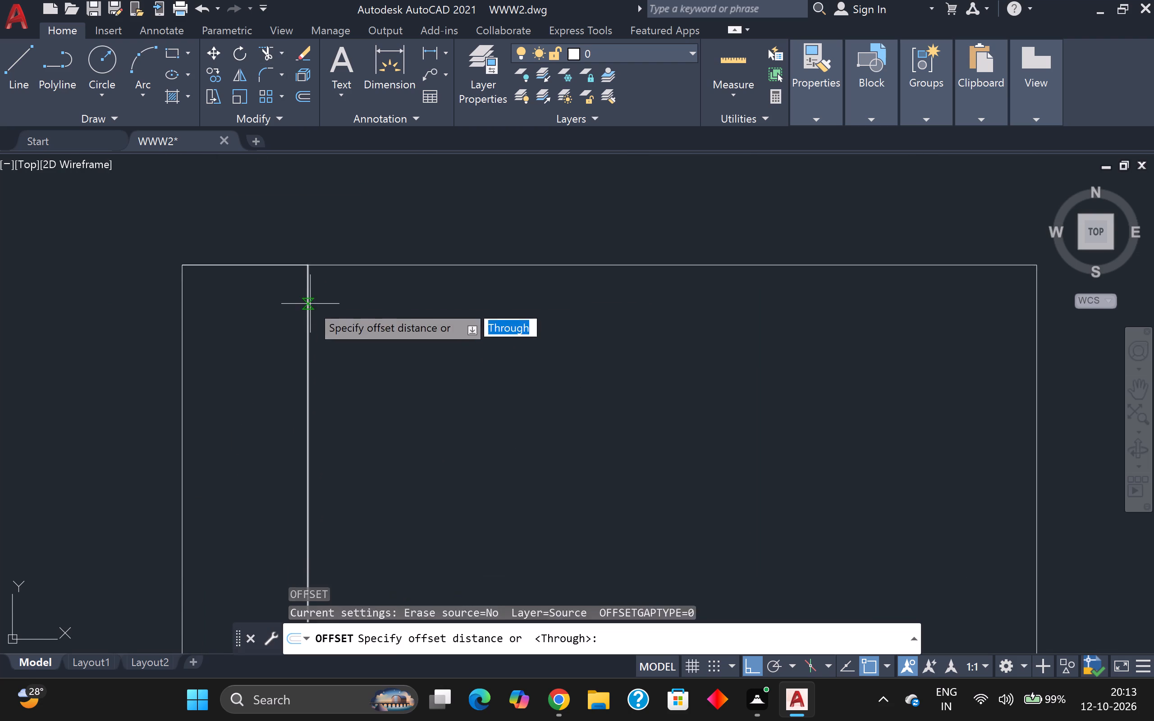
key("Return")
left_click(349, 266)
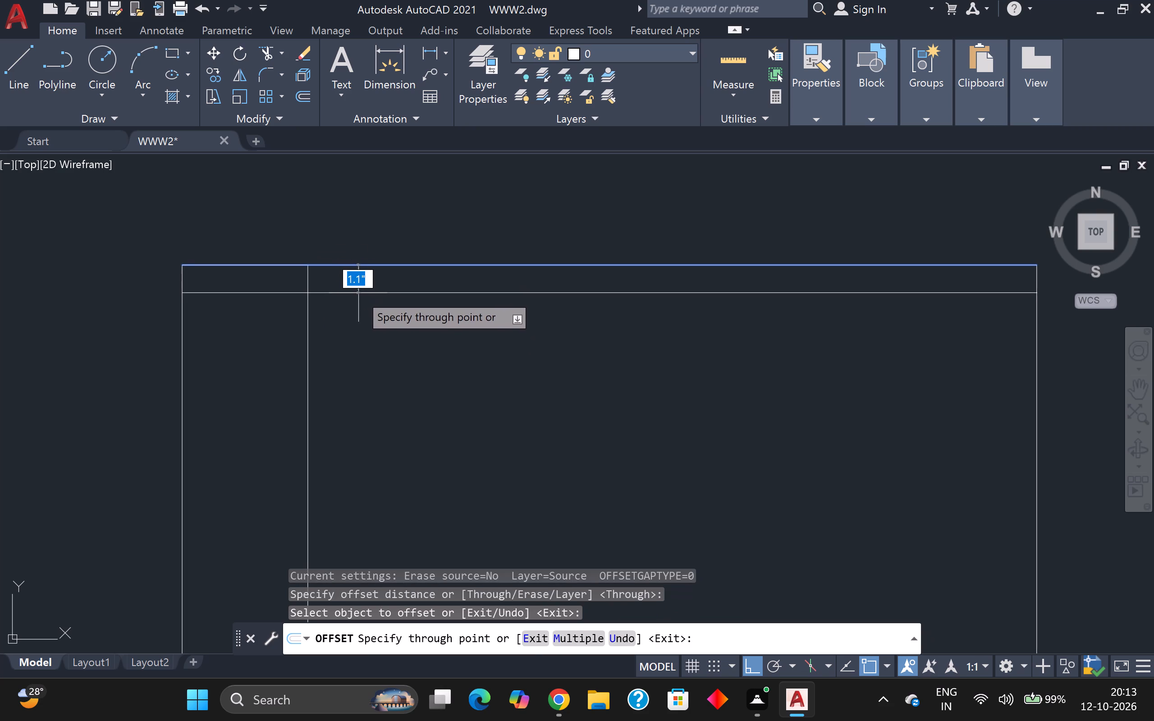
key("2")
key("Return")
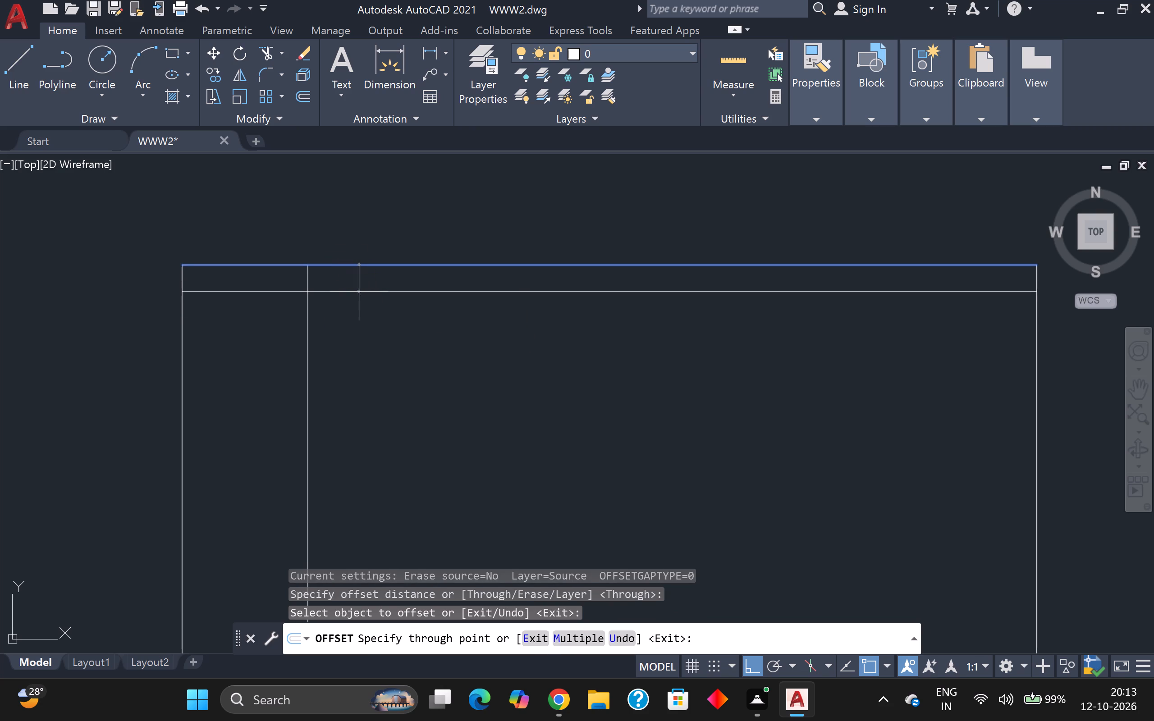
Trim the old top line beyond the partition, the corner stub above the new line, and the new line's part inside the partition.
left_click(267, 51)
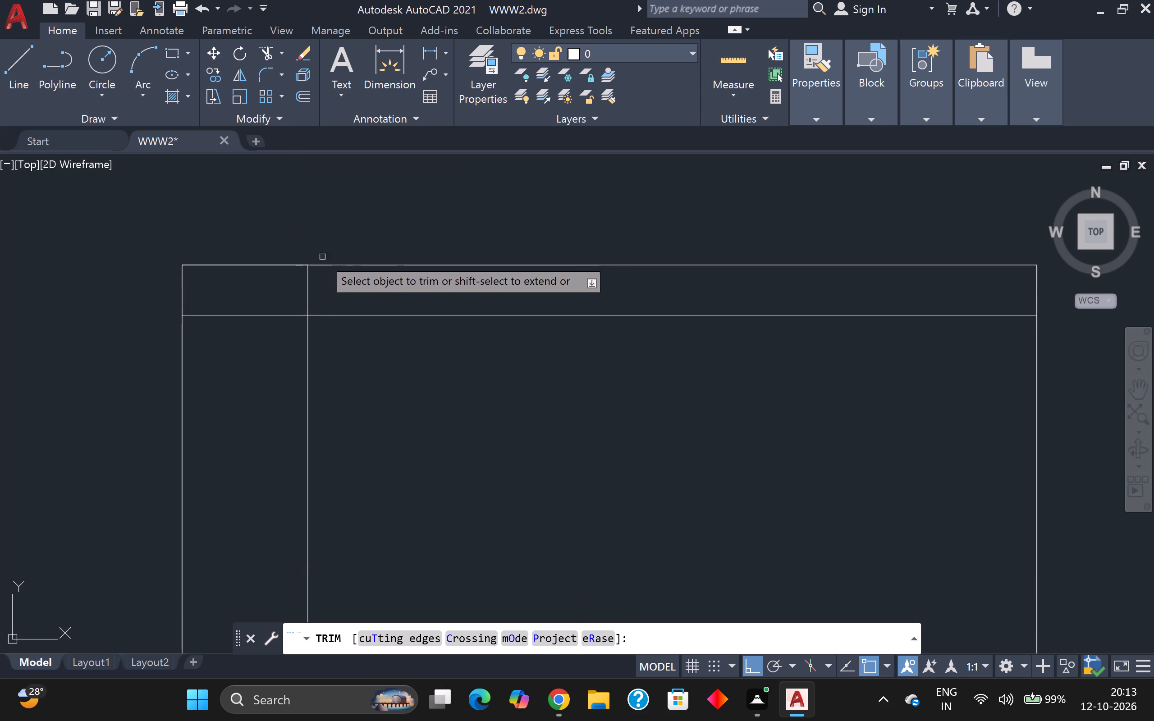
left_click(345, 265)
scroll(347, 246, "down", 3)
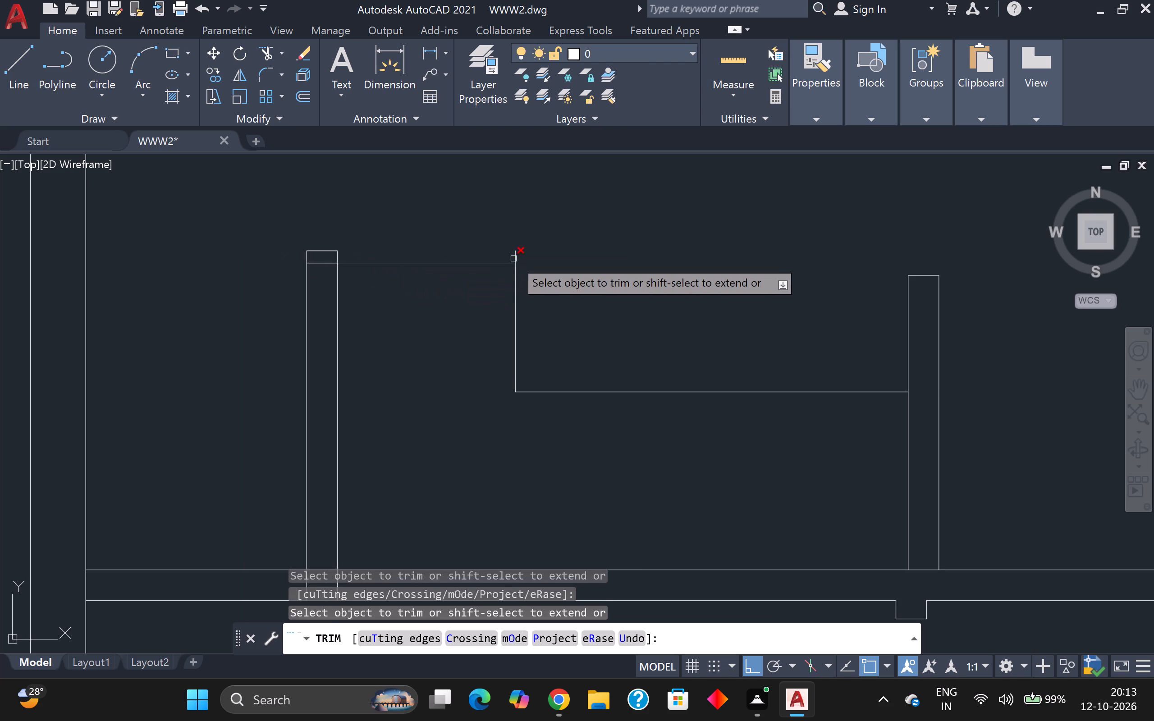
left_click(515, 255)
left_click(319, 262)
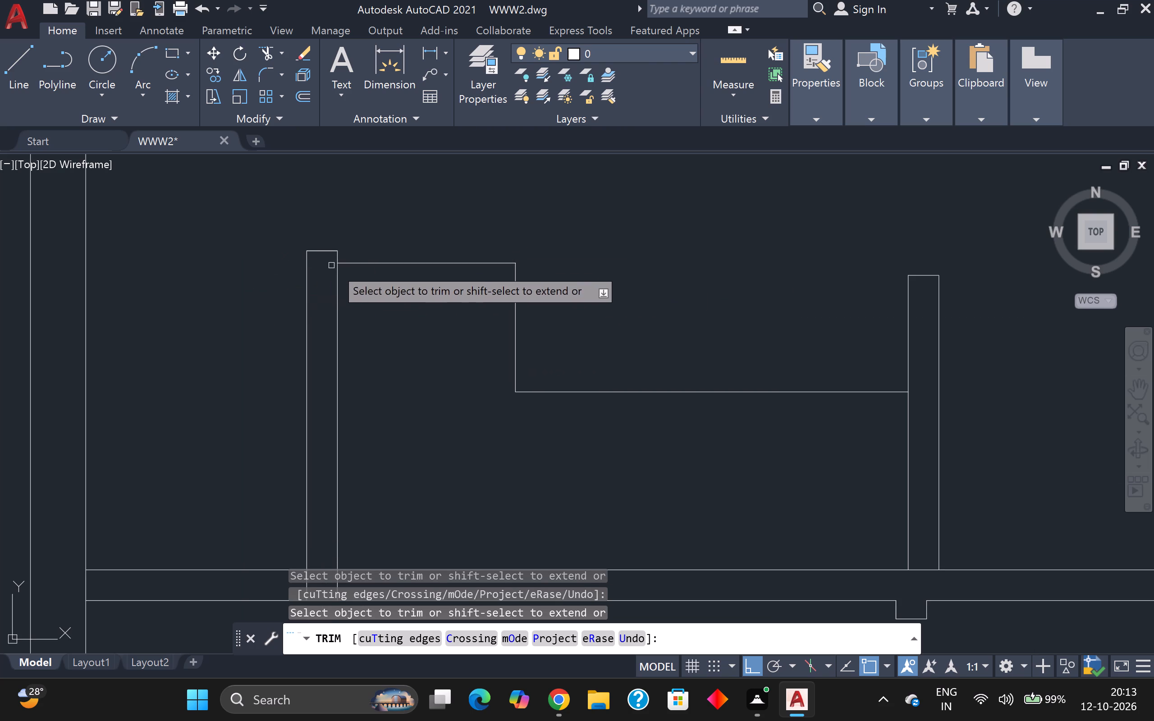
Trim both left partition lines where they run through the thickness of the cross wall at the partition's lower end.
scroll(345, 272, "down", 3)
scroll(414, 305, "down", 1)
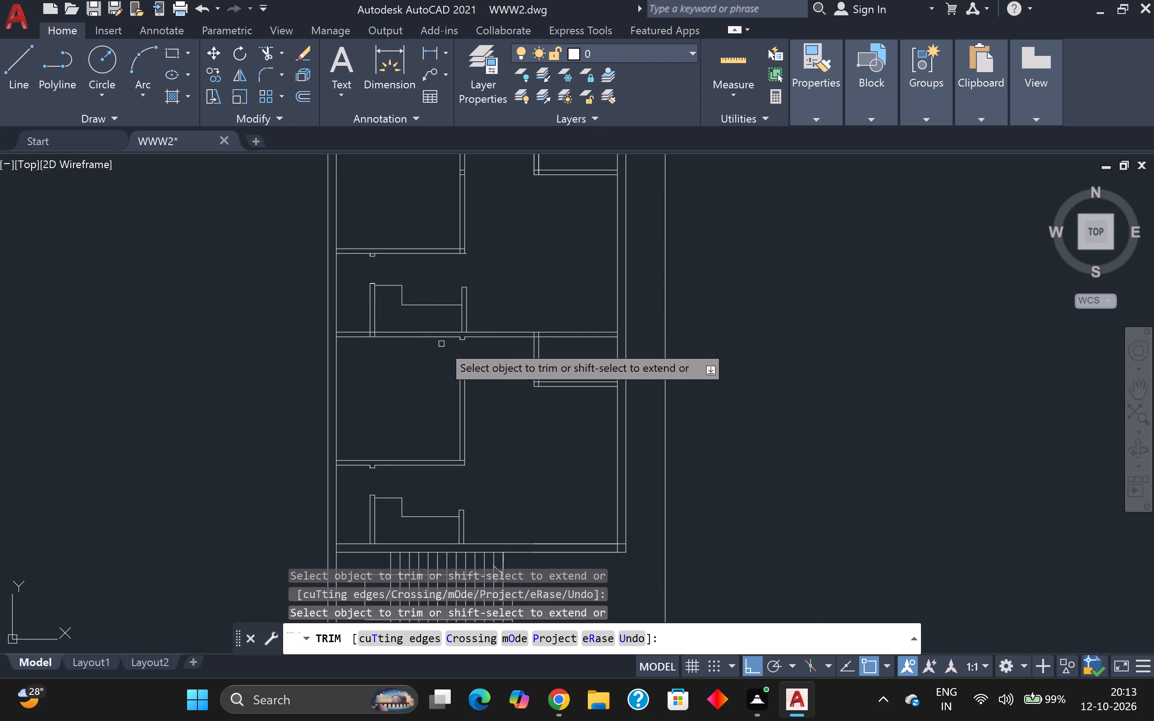
middle_click_drag(438, 341, 406, 300)
scroll(345, 290, "up", 5)
left_click(313, 324)
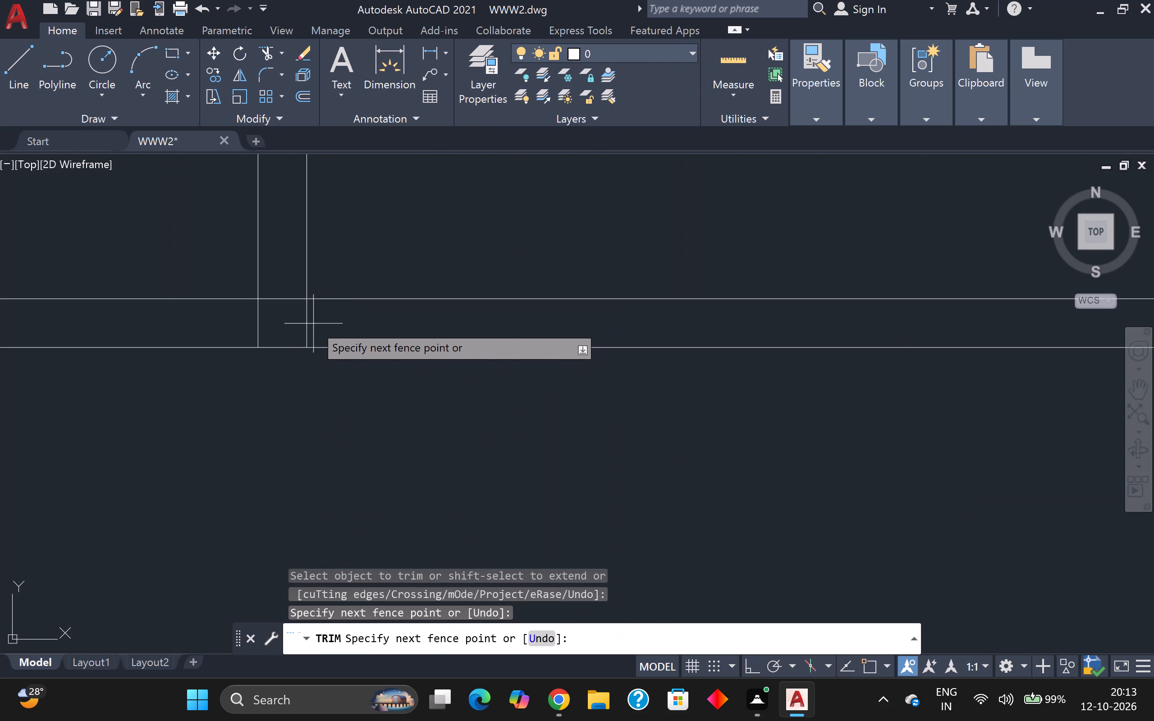
left_click(254, 321)
scroll(266, 316, "down", 5)
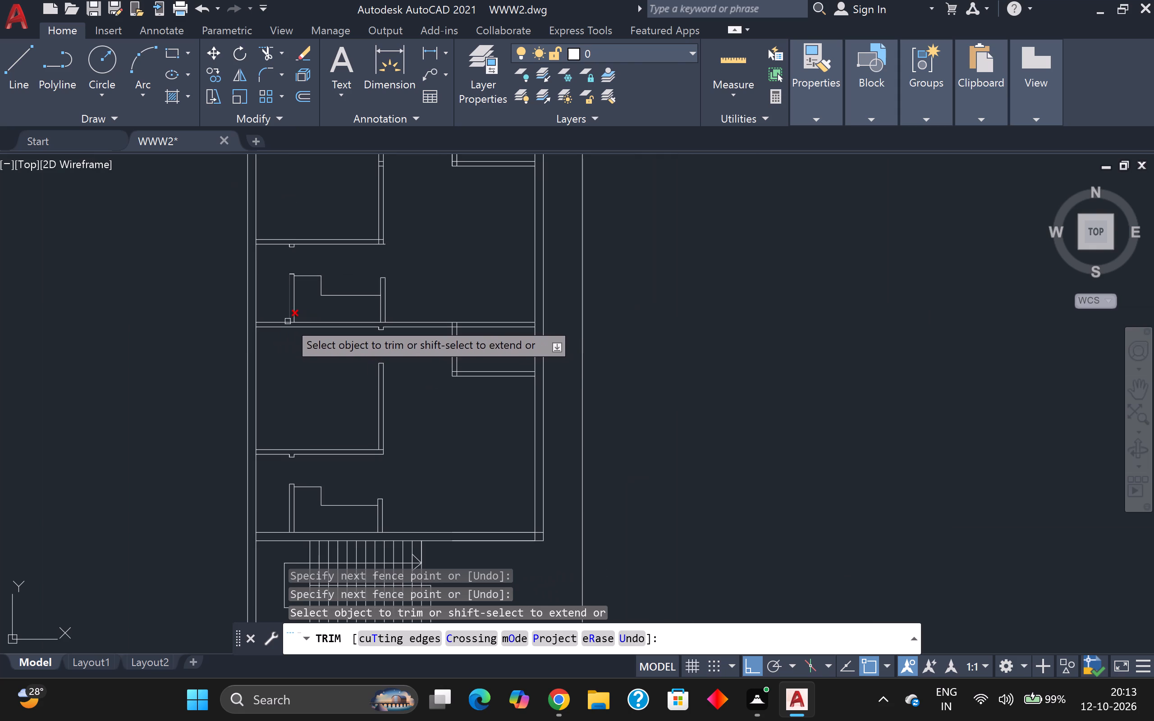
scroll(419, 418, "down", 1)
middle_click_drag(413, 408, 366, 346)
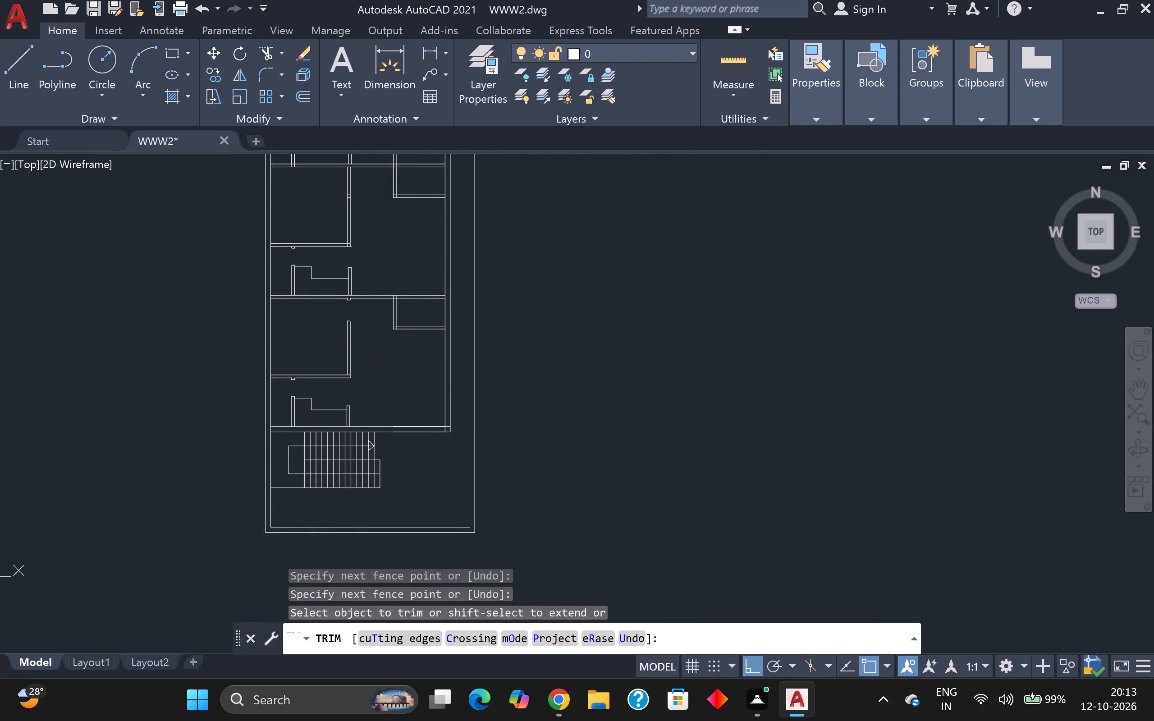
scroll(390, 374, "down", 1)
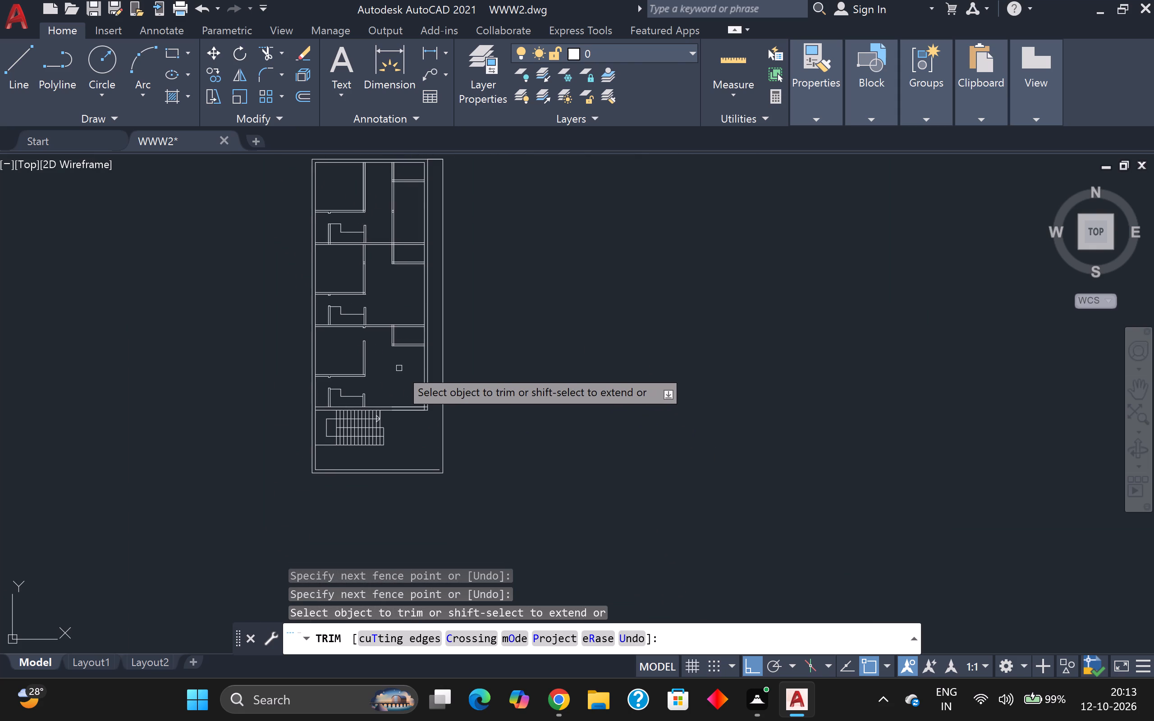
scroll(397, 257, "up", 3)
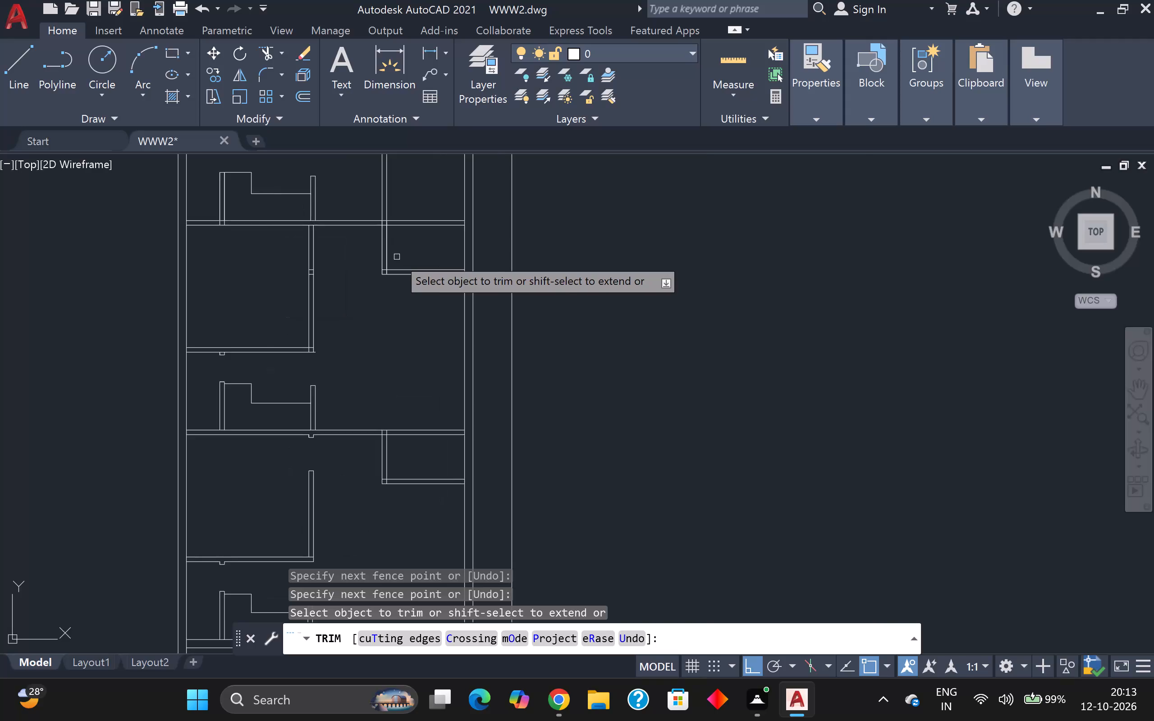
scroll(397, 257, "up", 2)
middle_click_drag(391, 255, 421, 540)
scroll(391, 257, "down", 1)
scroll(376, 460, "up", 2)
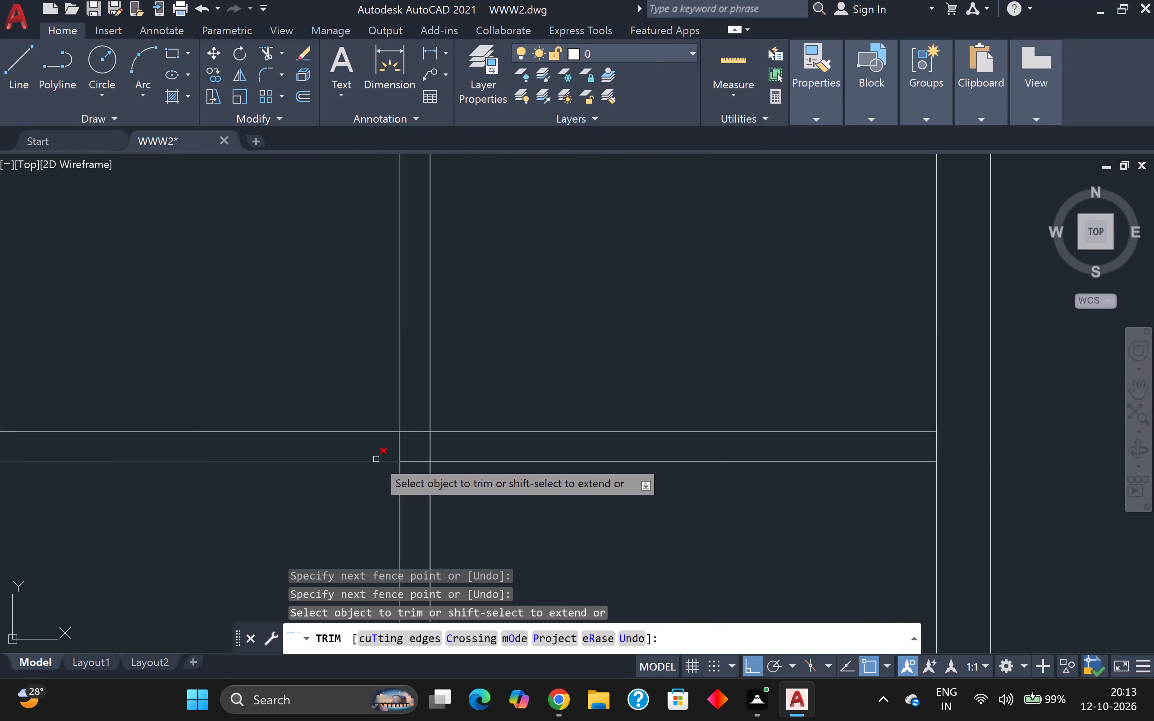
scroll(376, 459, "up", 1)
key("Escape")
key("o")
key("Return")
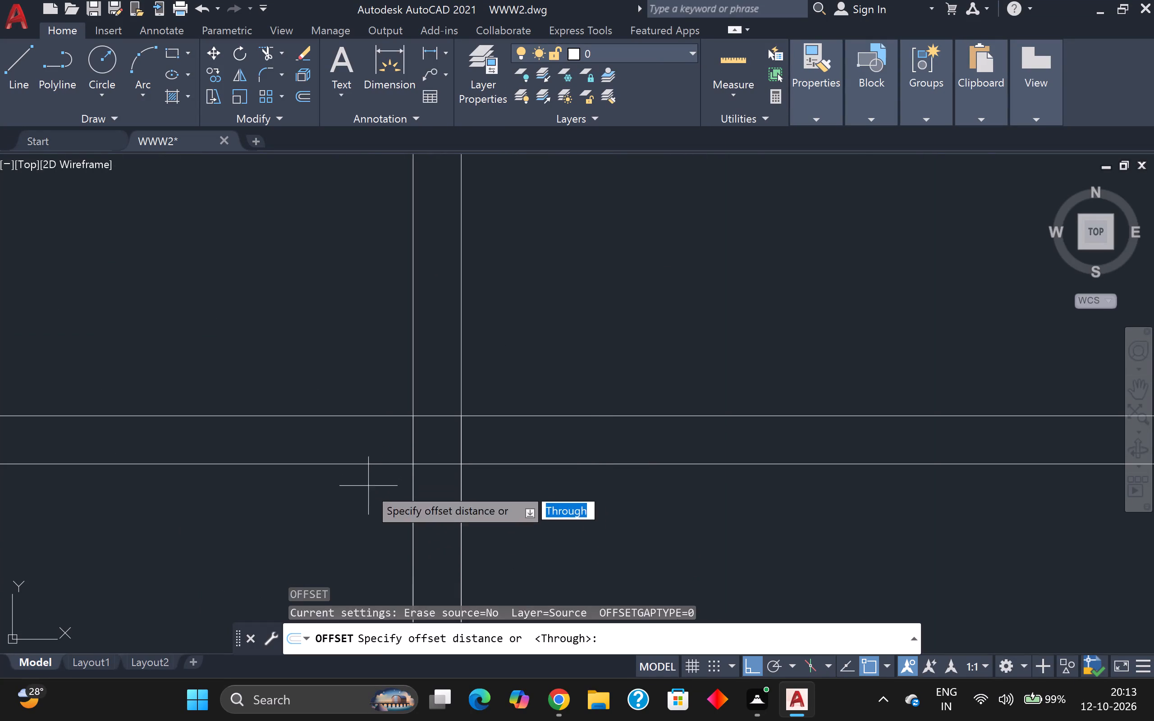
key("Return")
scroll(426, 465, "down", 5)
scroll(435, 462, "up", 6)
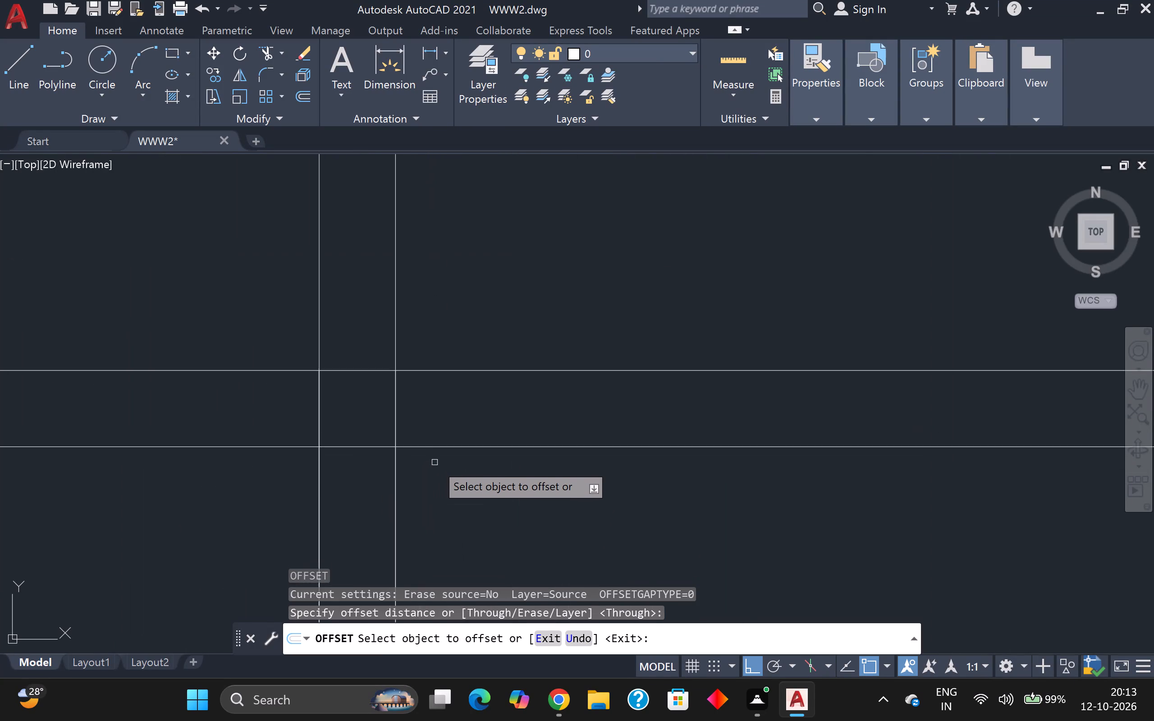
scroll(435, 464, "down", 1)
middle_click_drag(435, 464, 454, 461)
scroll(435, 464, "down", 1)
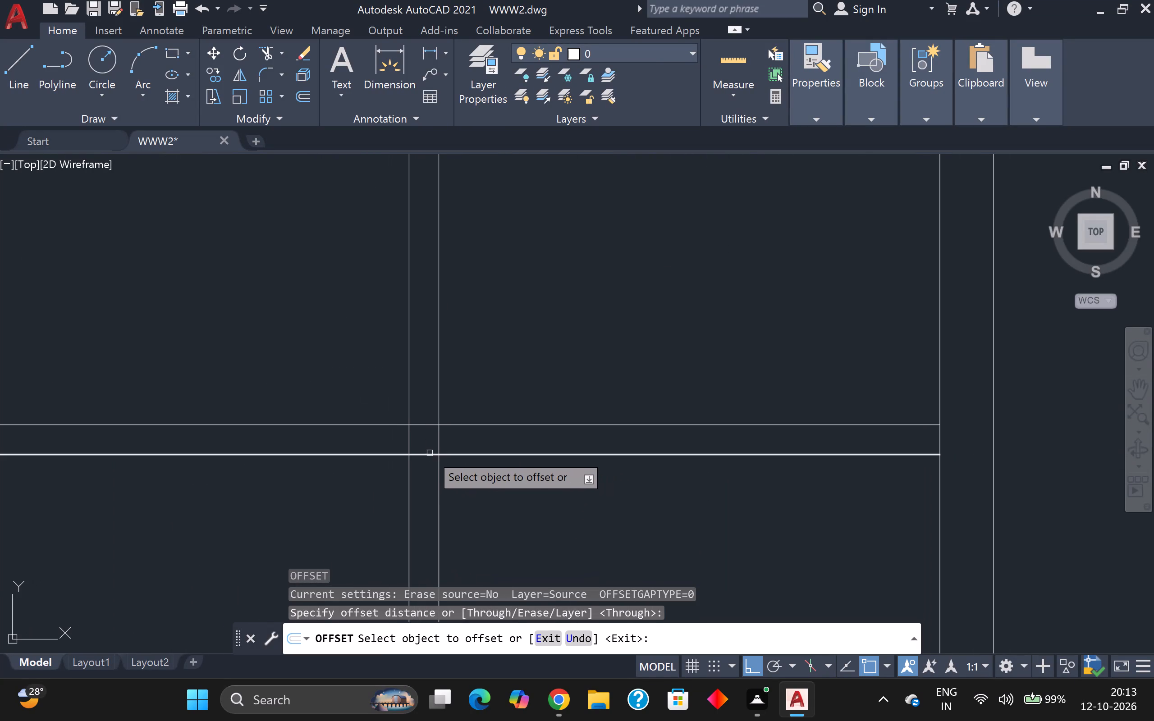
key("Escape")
Draw a line 2'5" down the right partition from the upper cross wall's lower face and 5" across the partition.
key("l")
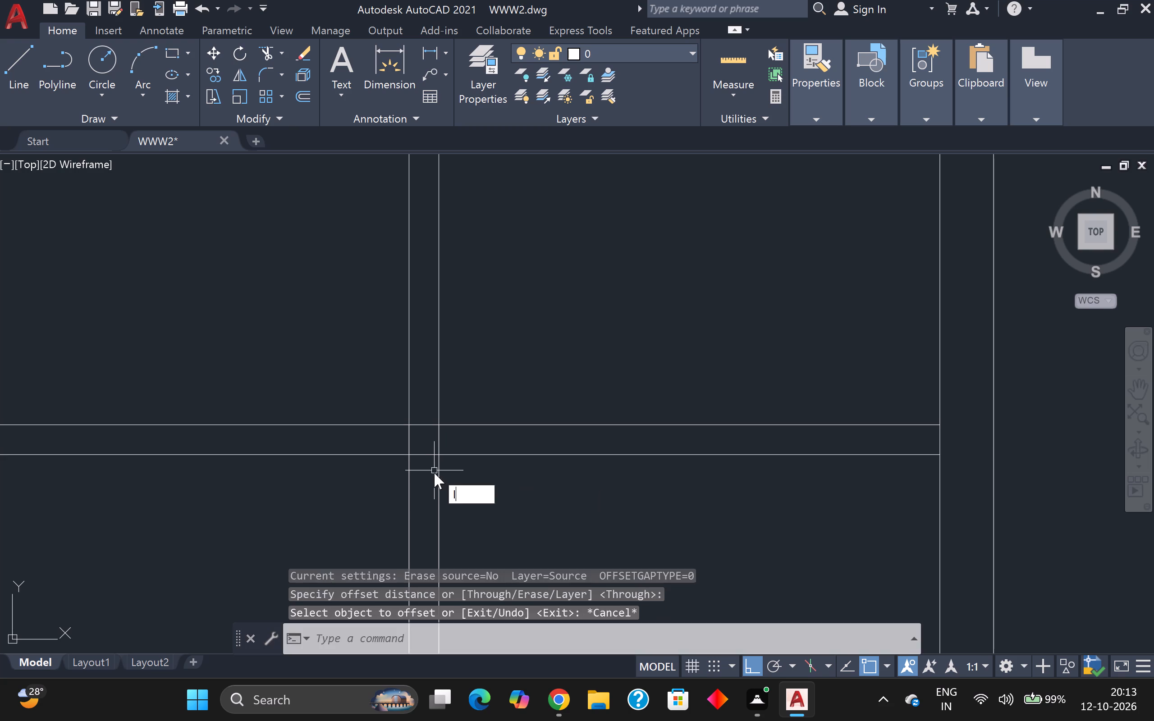
key("Return")
left_click(408, 454)
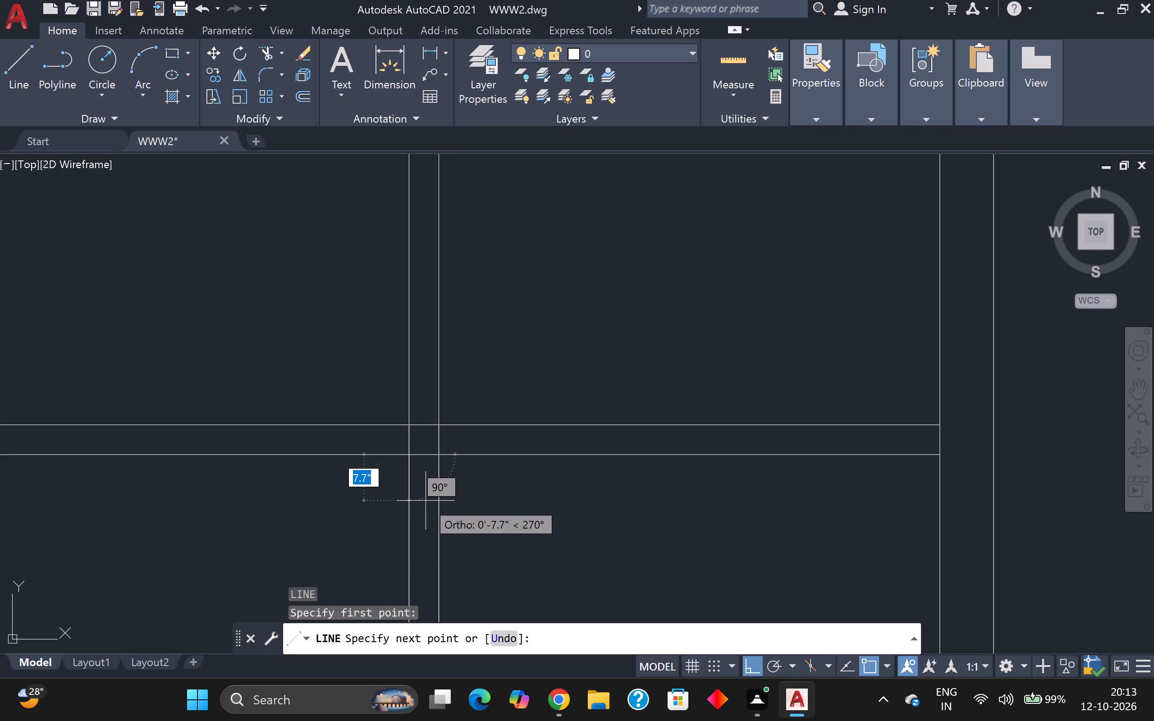
key("2")
type("'5")
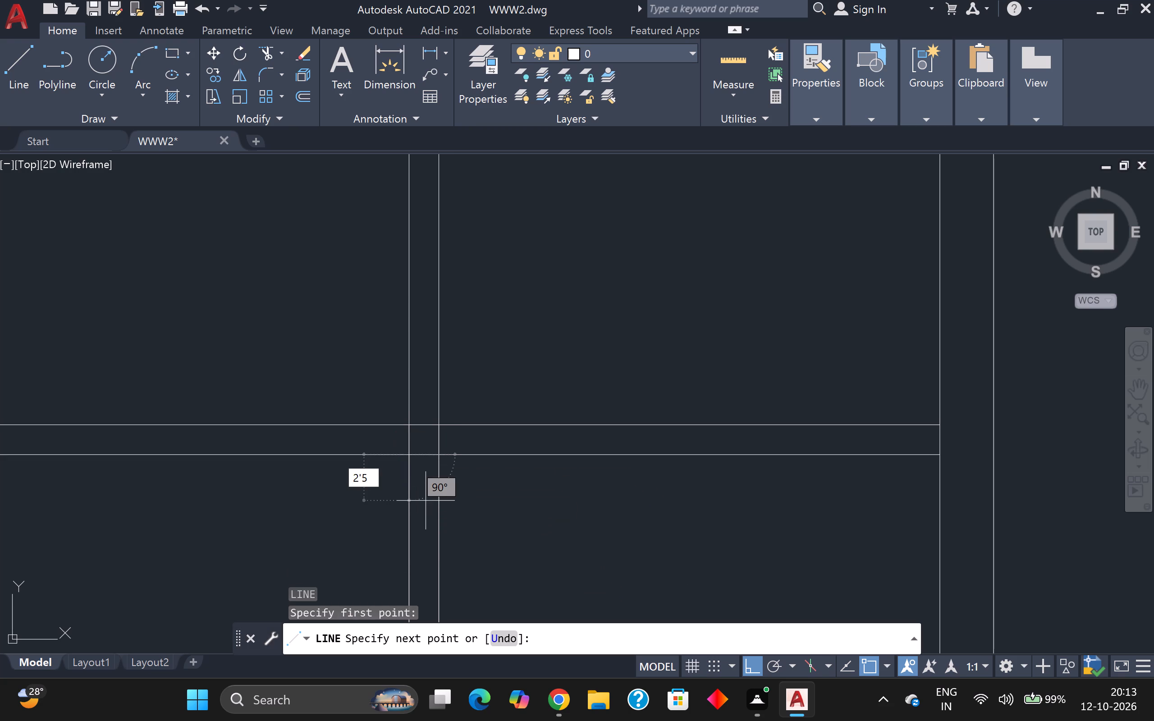
key("Return")
scroll(352, 531, "down", 1)
middle_click_drag(354, 528, 360, 521)
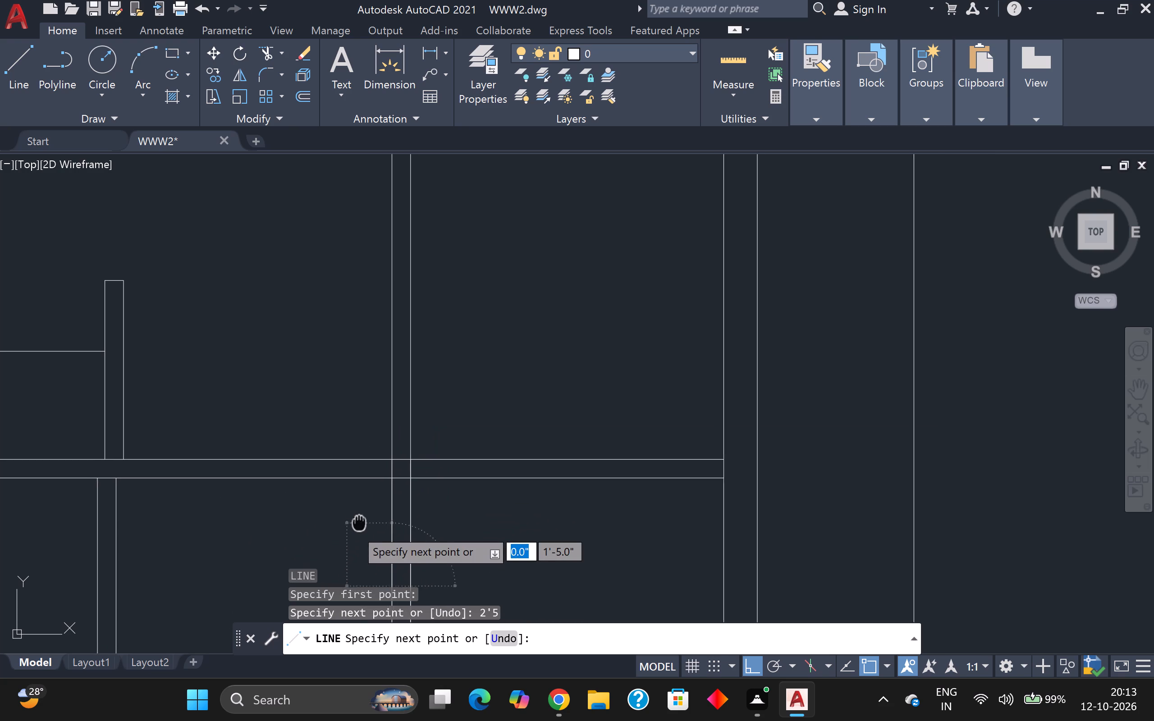
middle_click_drag(360, 521, 404, 507)
middle_click_drag(400, 492, 377, 455)
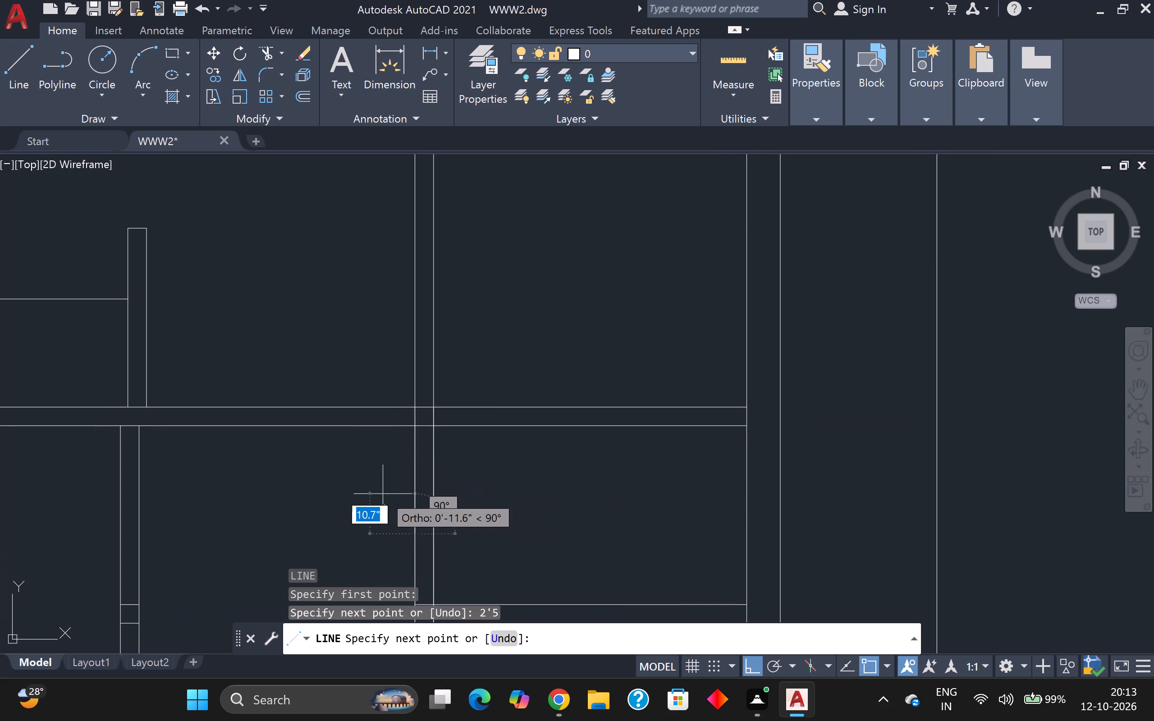
left_click(430, 529)
key("Escape")
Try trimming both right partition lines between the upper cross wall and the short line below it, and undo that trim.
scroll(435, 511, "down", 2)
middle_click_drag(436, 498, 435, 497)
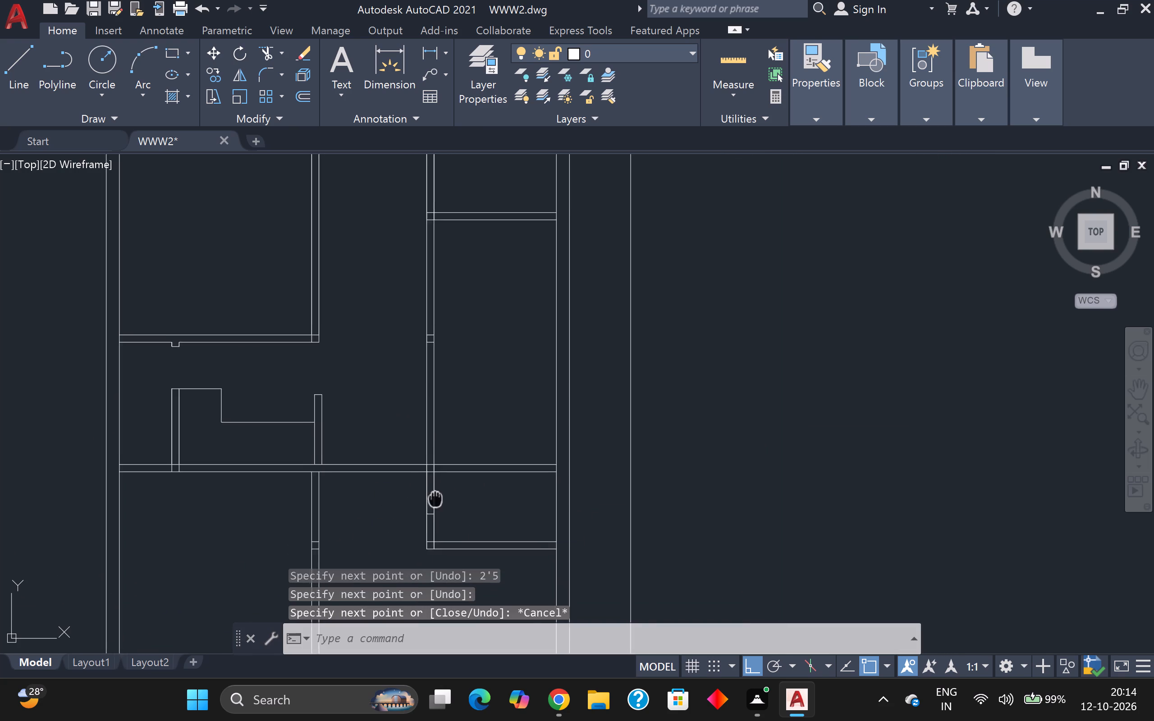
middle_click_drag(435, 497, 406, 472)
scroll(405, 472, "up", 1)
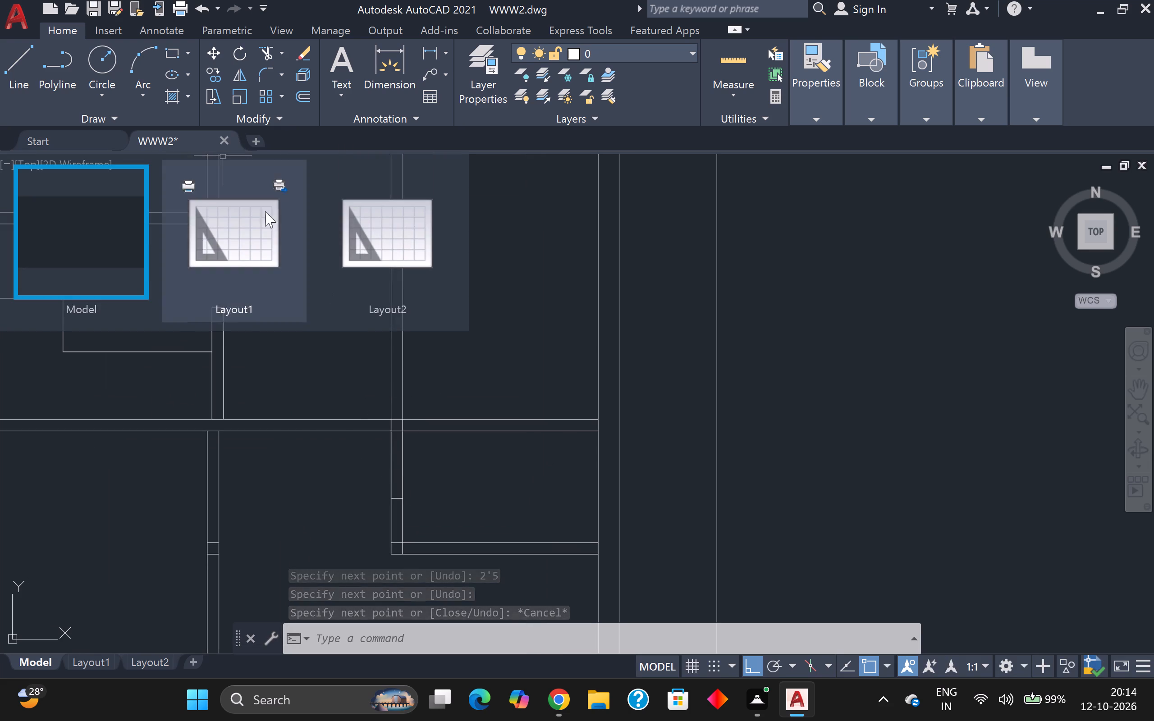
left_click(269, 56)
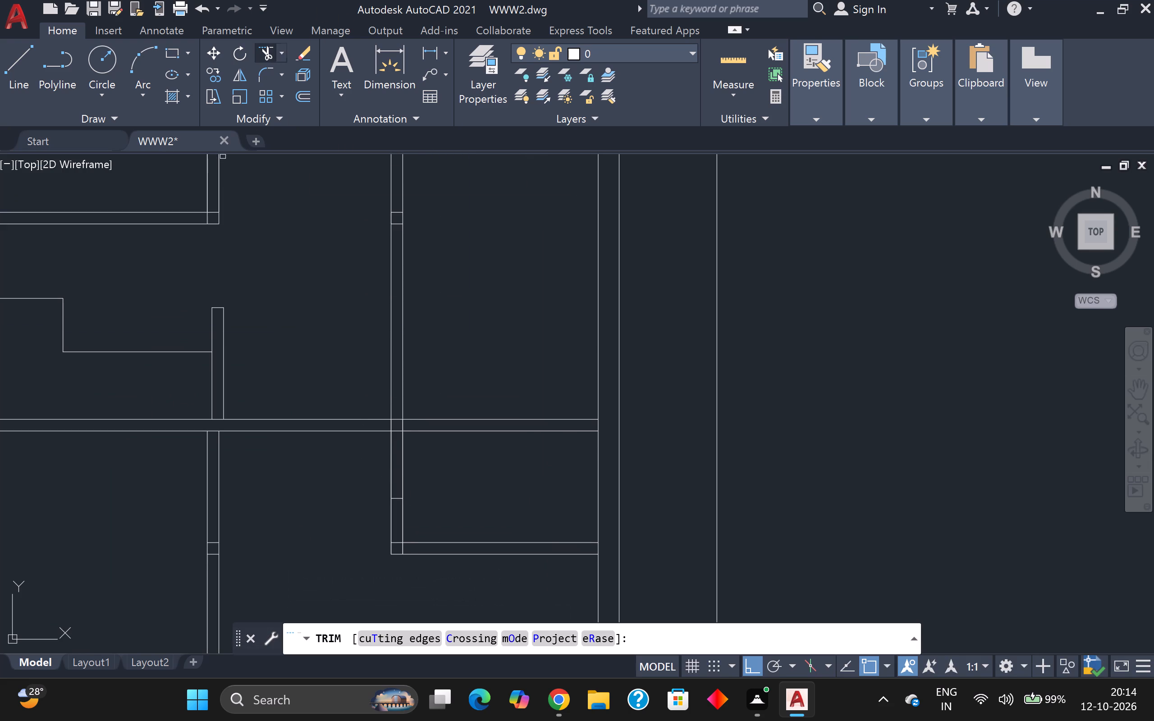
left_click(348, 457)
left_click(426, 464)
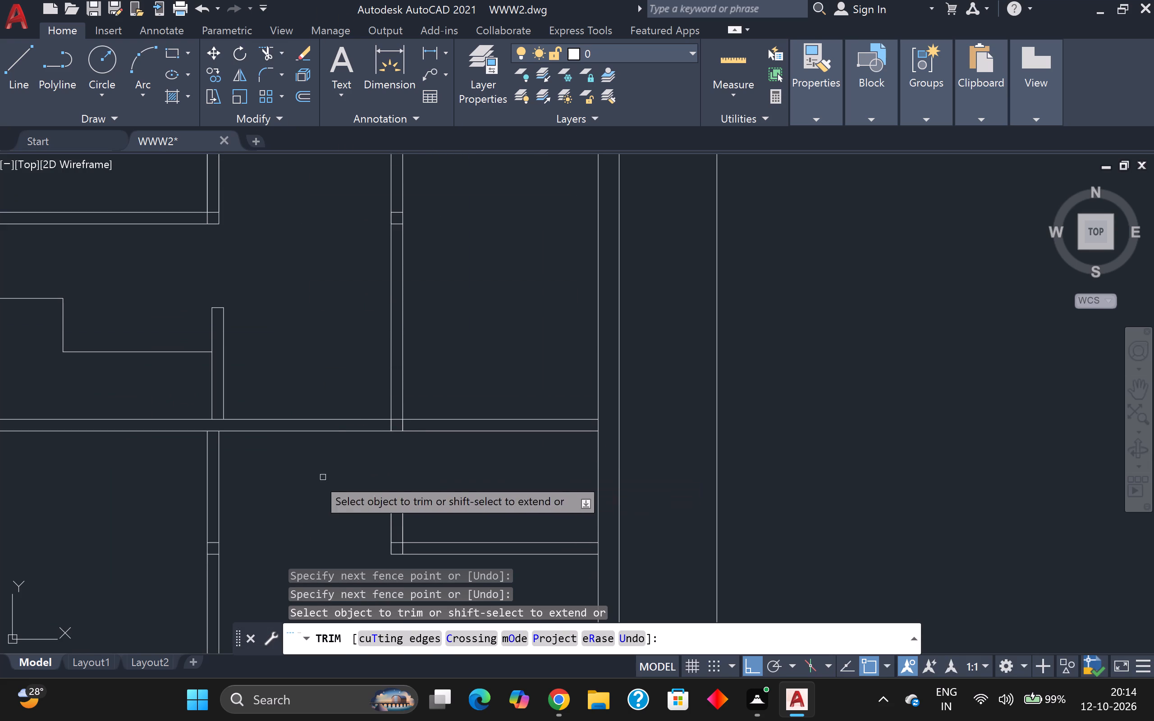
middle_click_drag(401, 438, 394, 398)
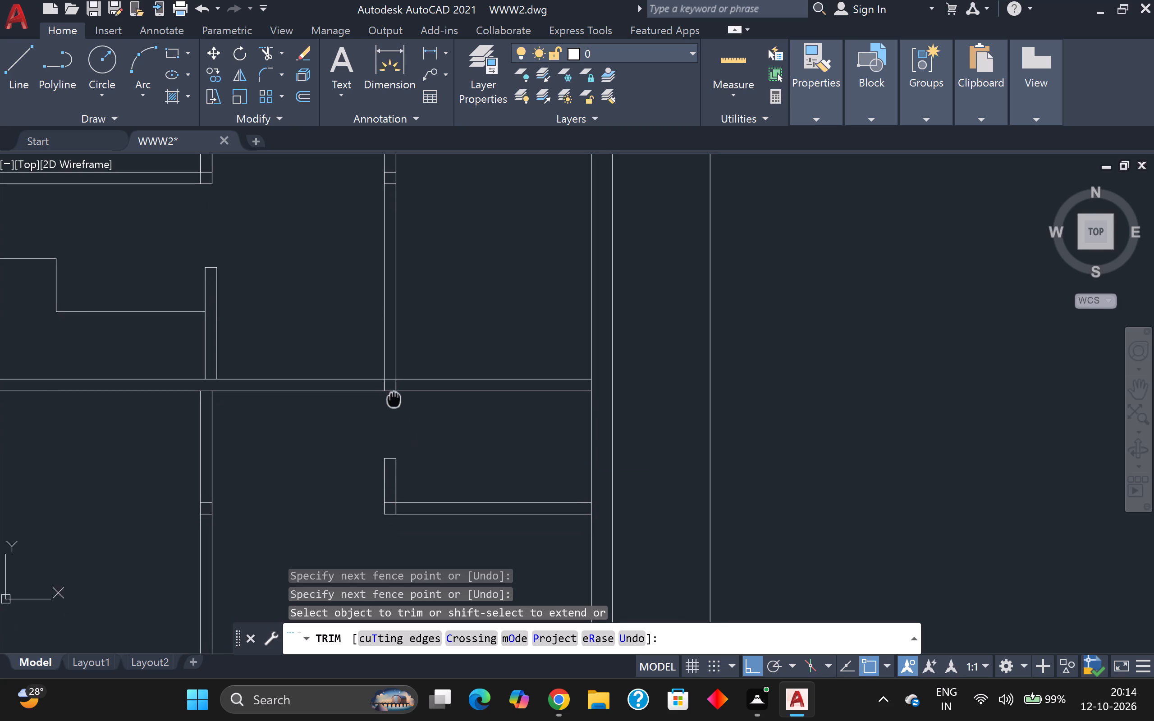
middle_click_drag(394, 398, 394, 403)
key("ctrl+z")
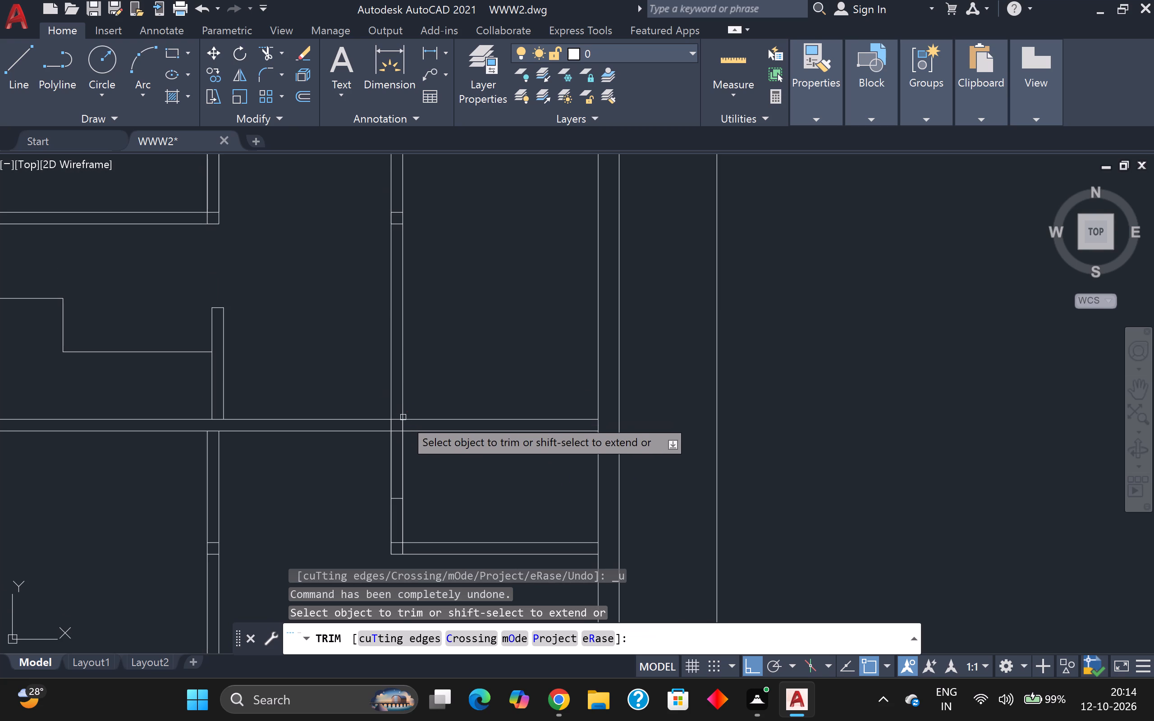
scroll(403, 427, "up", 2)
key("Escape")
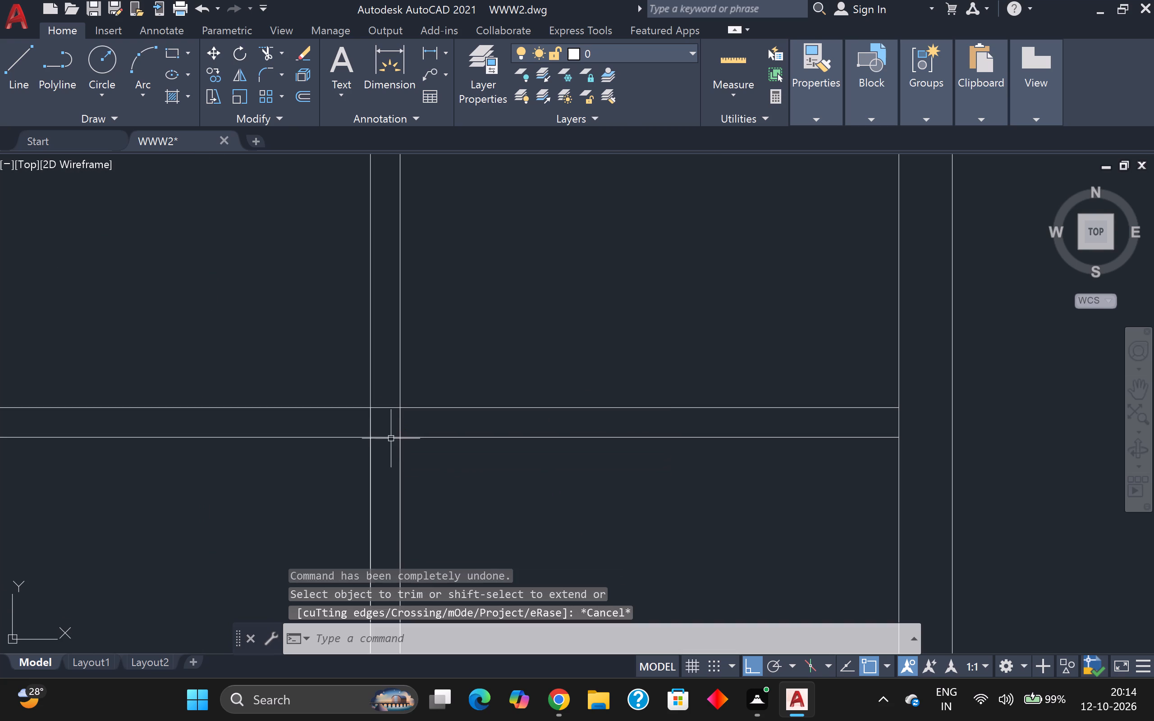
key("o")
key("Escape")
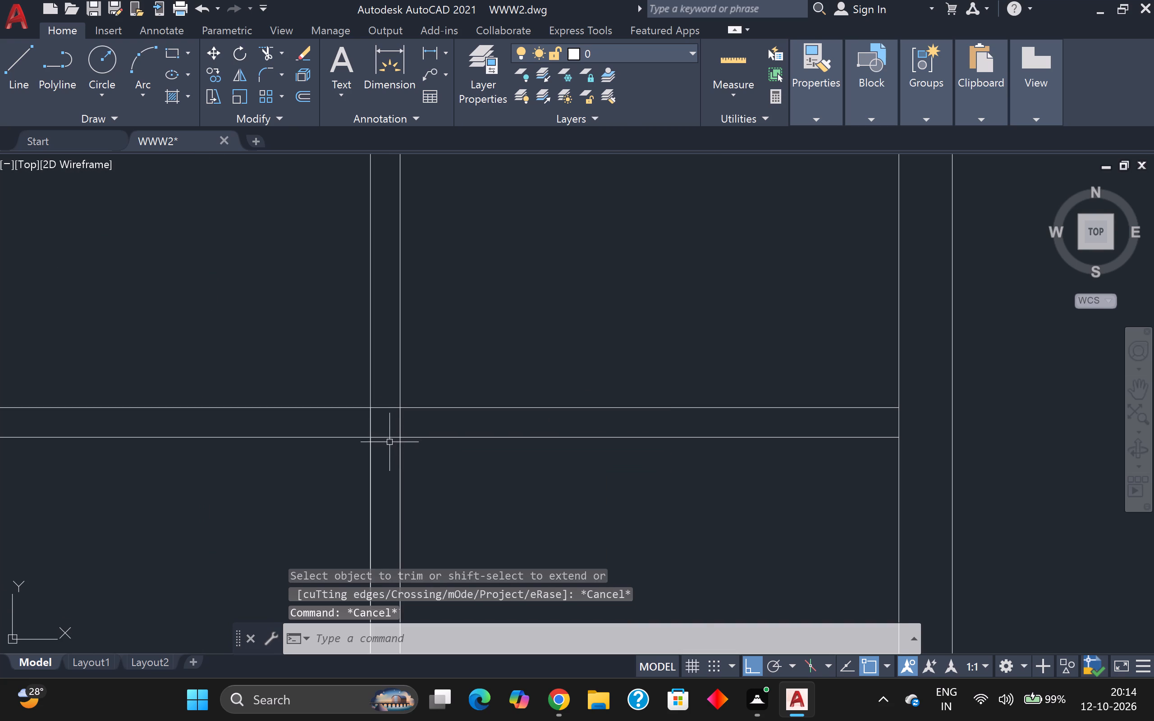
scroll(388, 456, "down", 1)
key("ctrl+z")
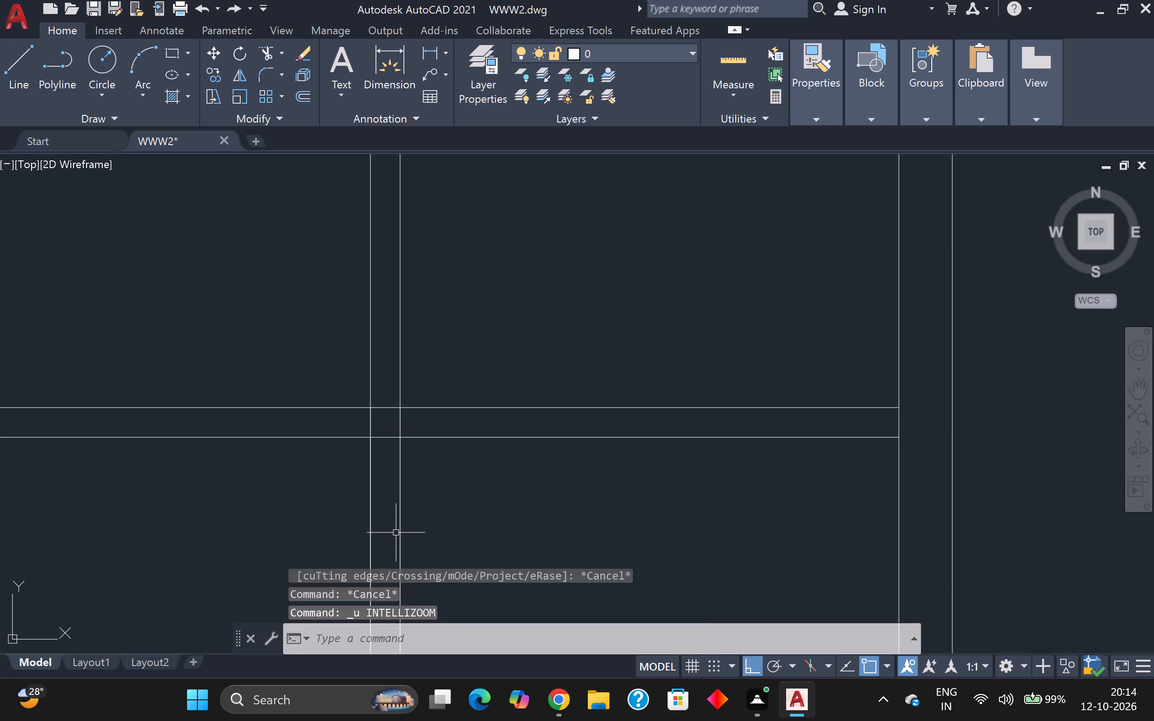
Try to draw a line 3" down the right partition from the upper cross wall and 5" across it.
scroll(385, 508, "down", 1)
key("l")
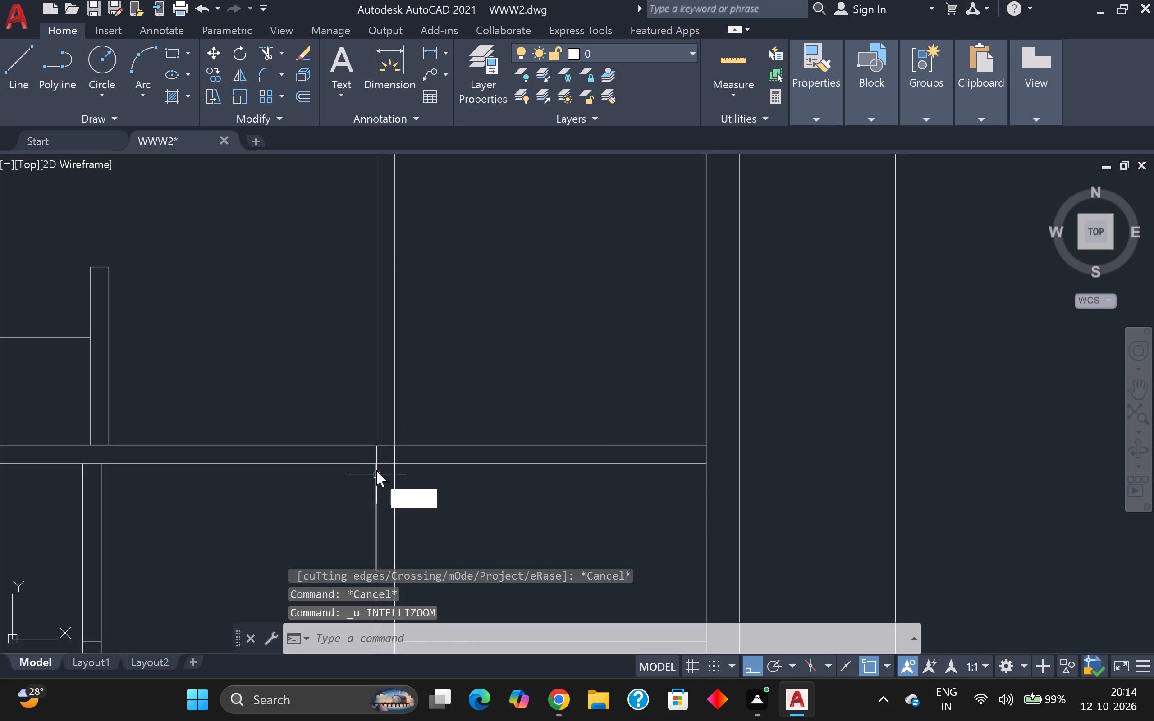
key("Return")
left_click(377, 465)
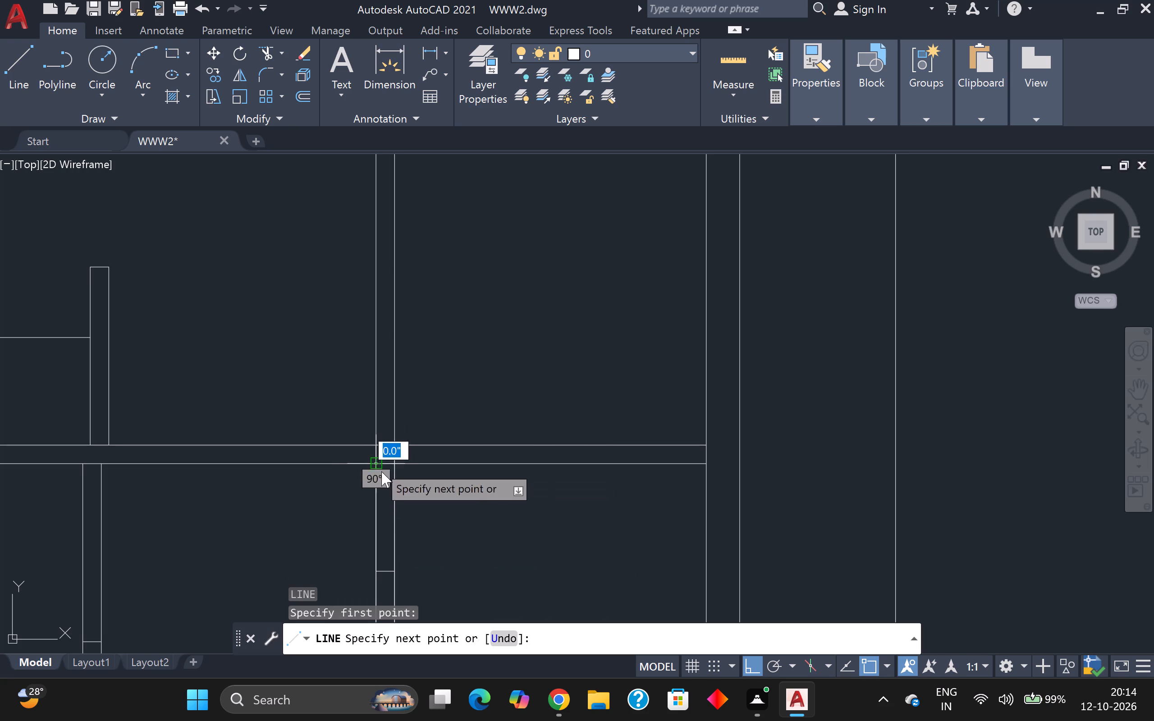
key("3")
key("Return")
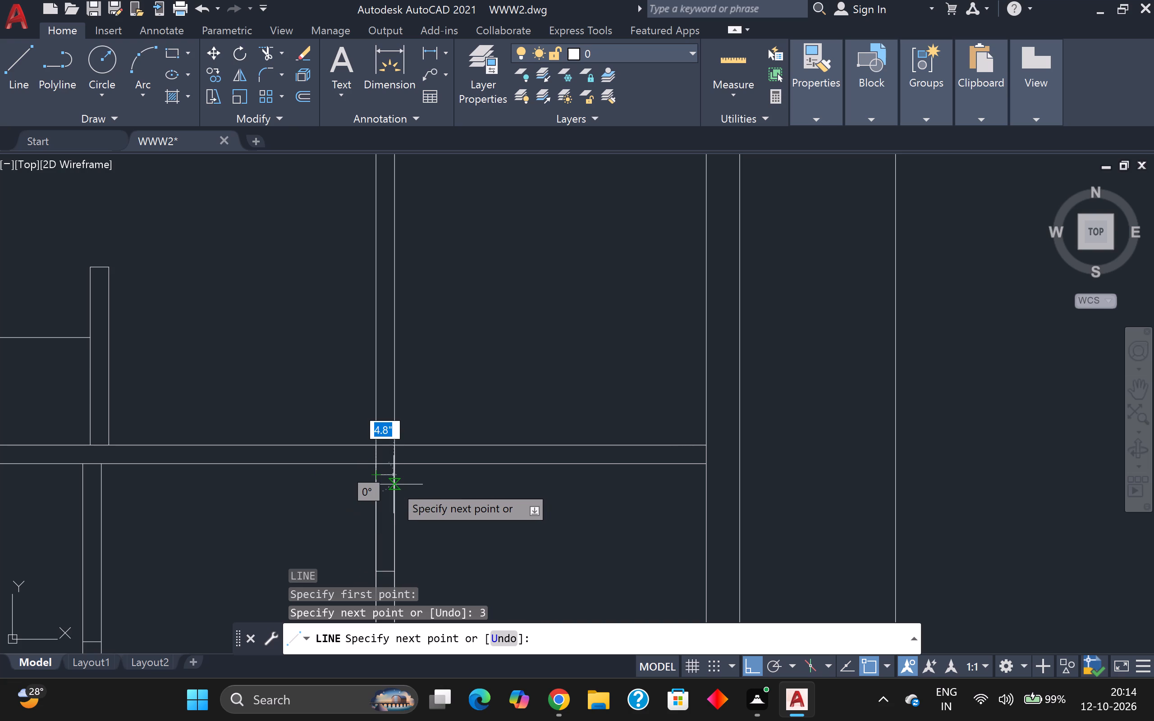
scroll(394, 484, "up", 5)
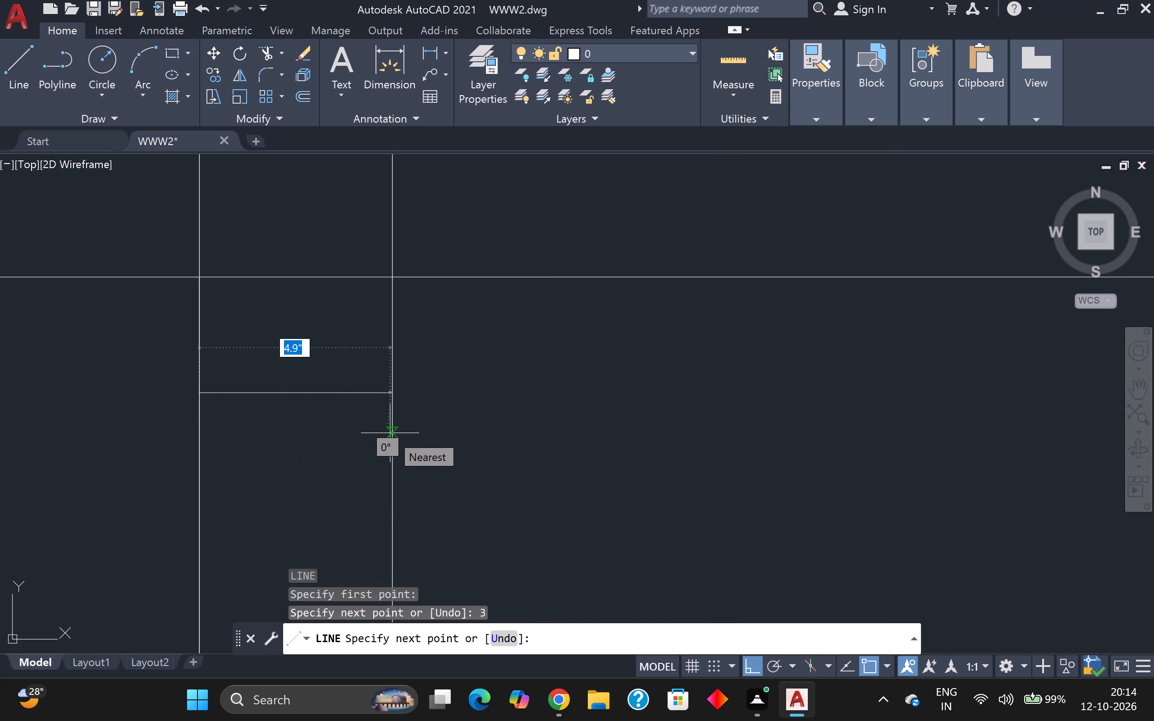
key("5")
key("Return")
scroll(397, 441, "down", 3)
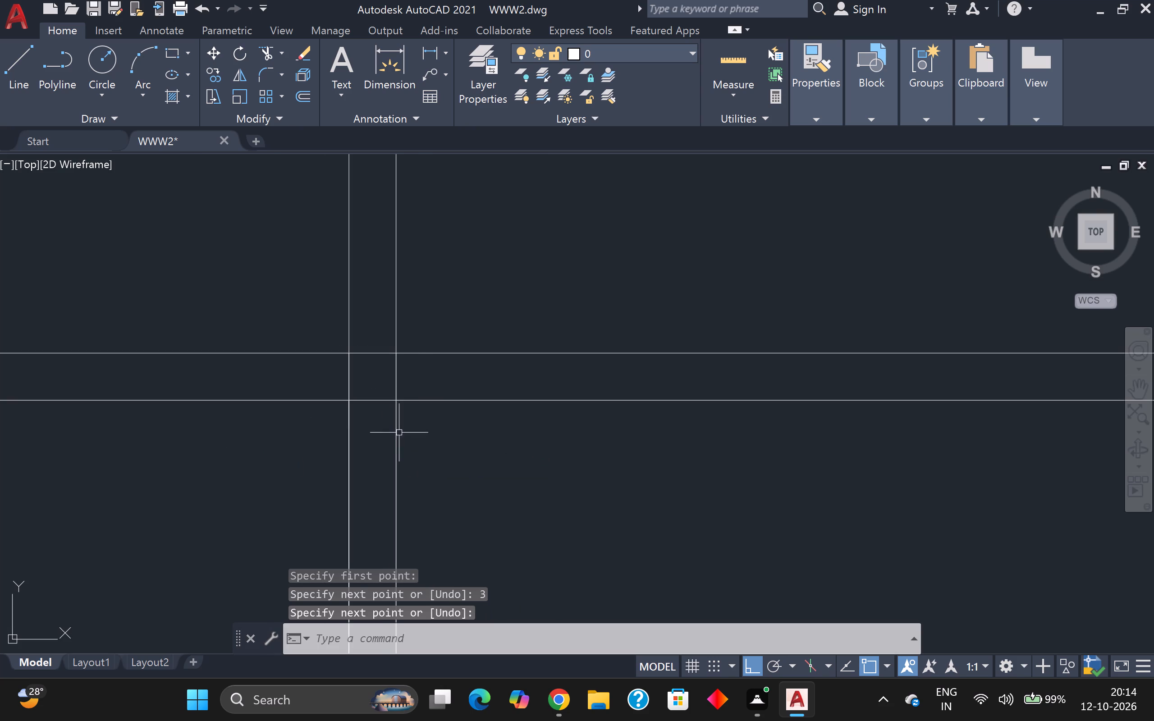
Draw a line 3" down the right partition from the upper cross wall's lower face and 5" across the partition.
key("l")
key("Return")
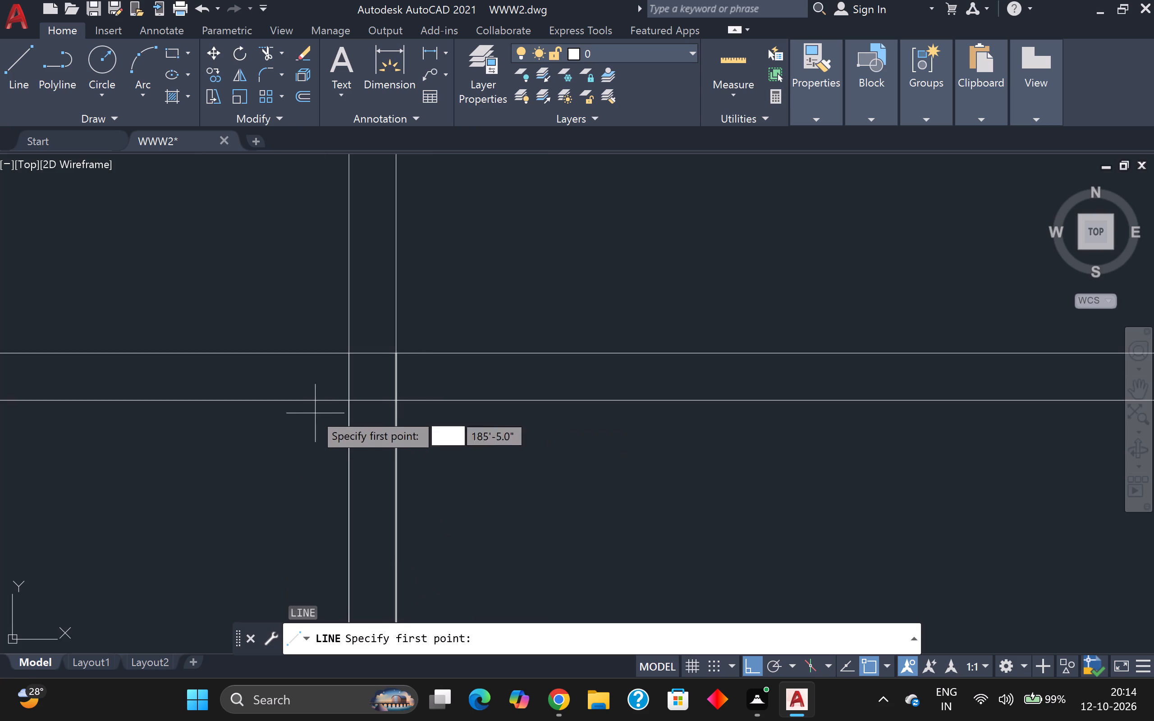
left_click(353, 399)
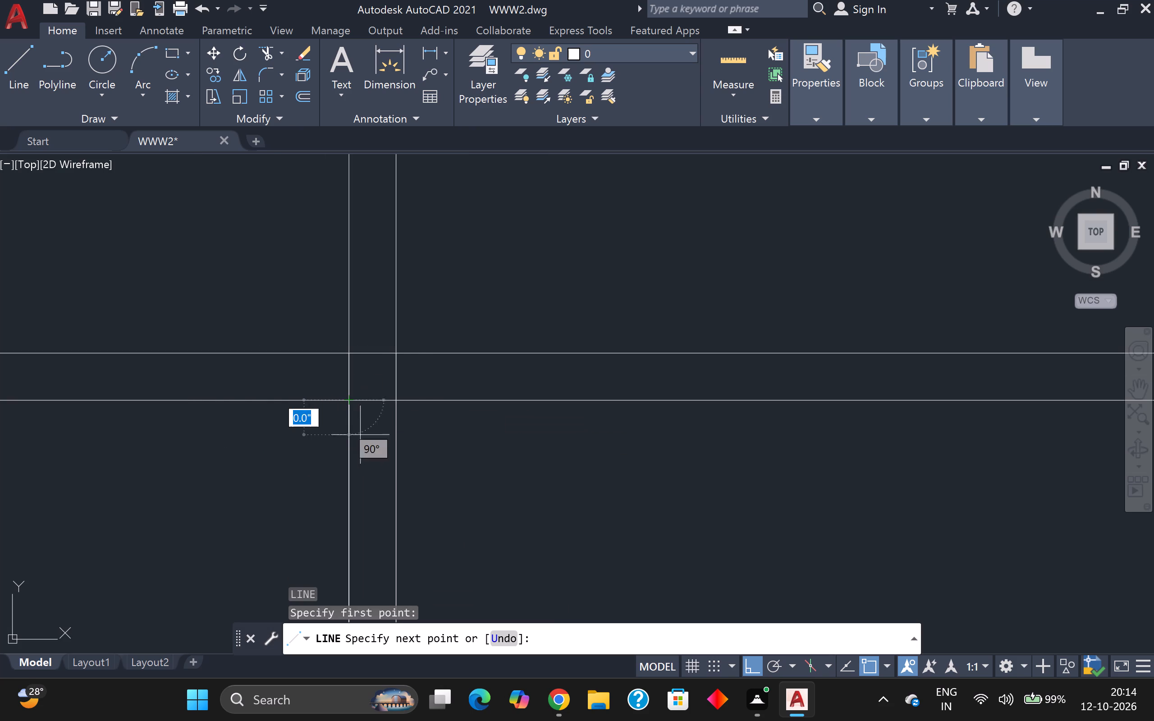
key("3")
key("Return")
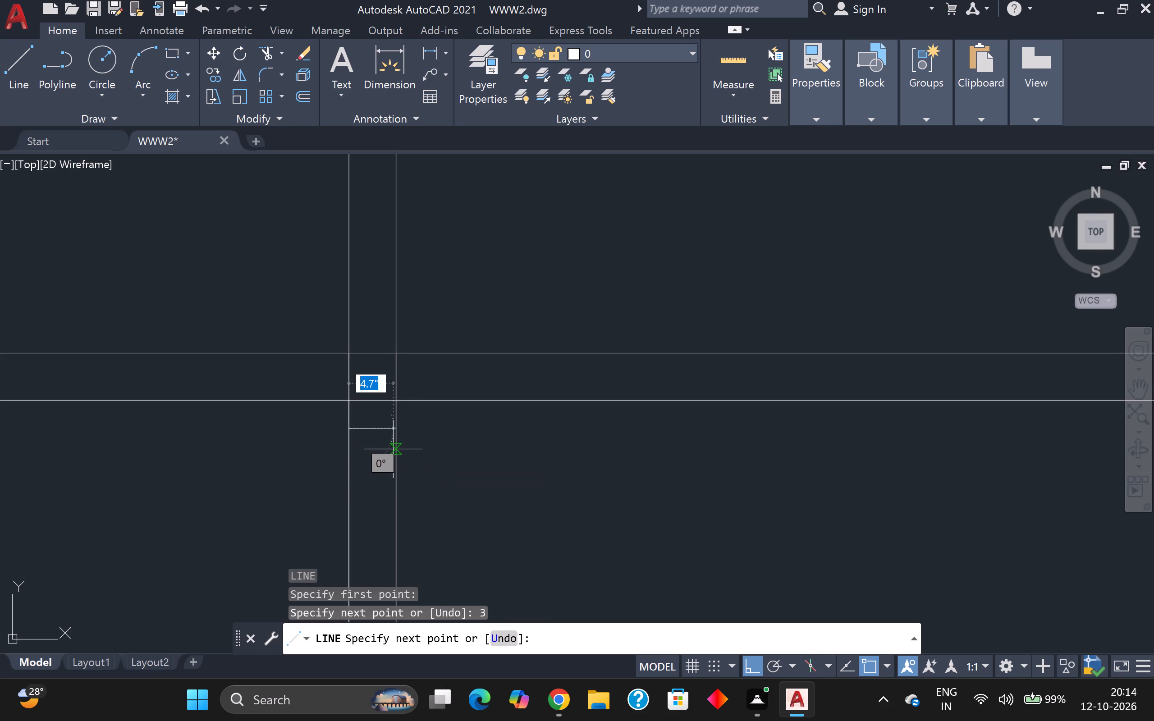
key("5")
key("Return")
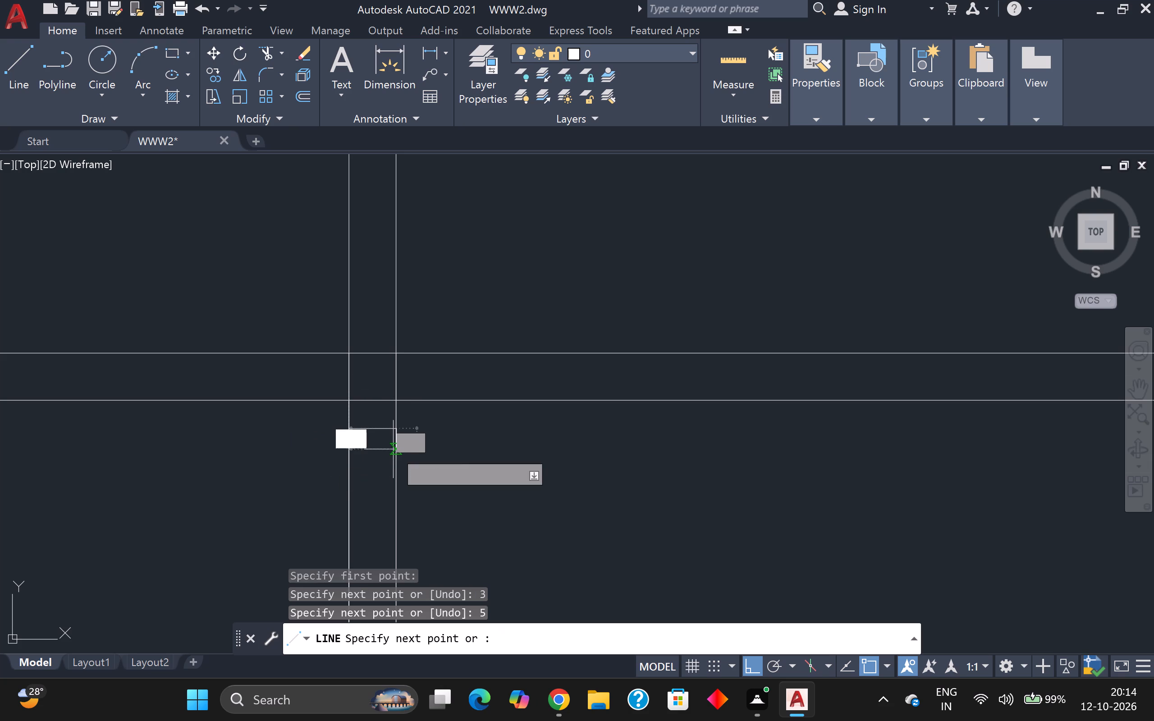
scroll(393, 449, "up", 1)
scroll(393, 449, "down", 6)
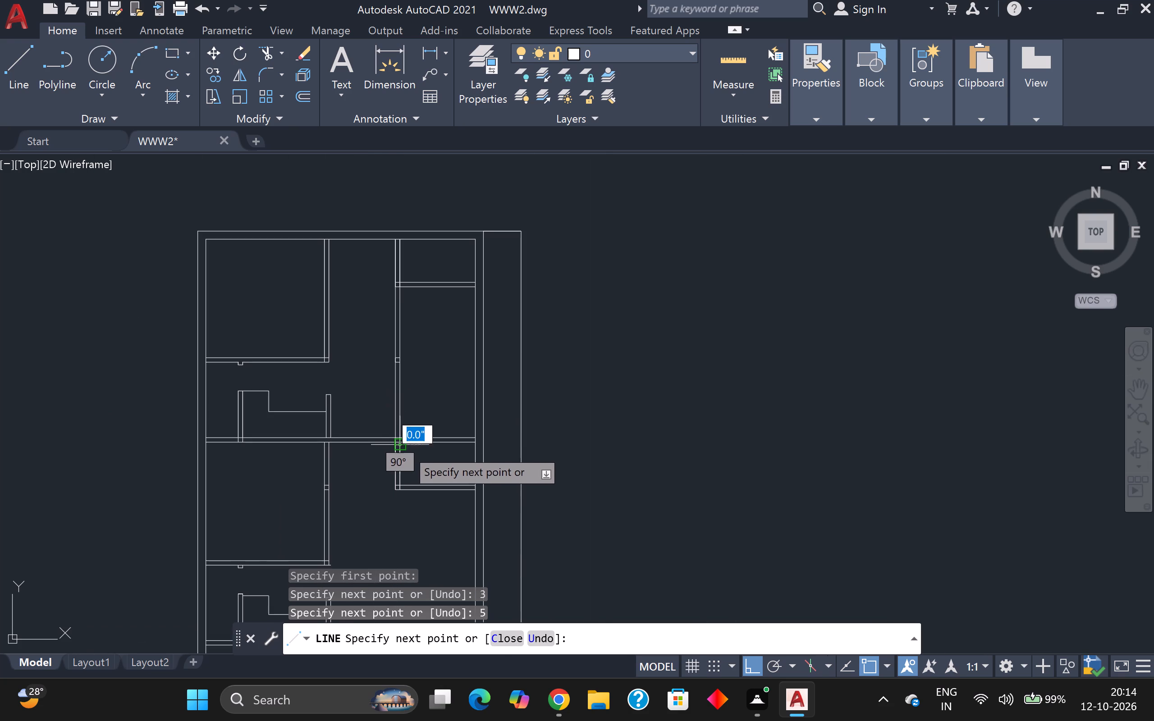
scroll(405, 464, "up", 5)
scroll(404, 463, "down", 2)
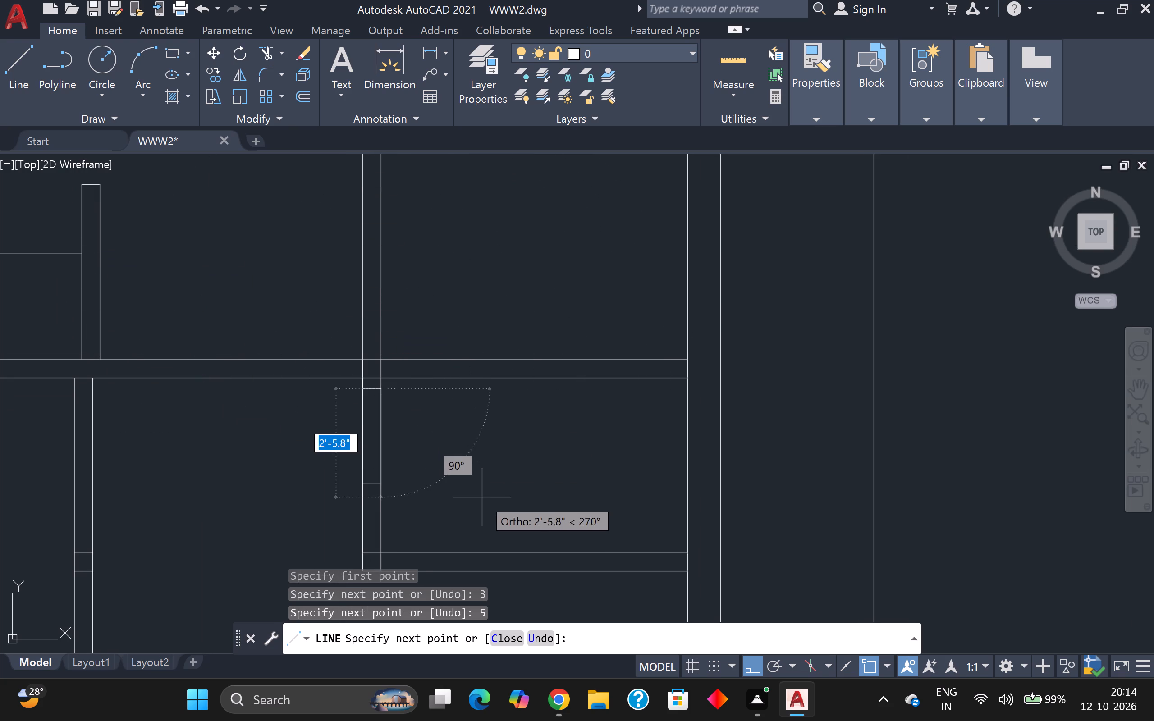
key("Escape")
Examine the overall floor plan and the short line just below the upper cross wall in the right partition.
scroll(404, 391, "down", 3)
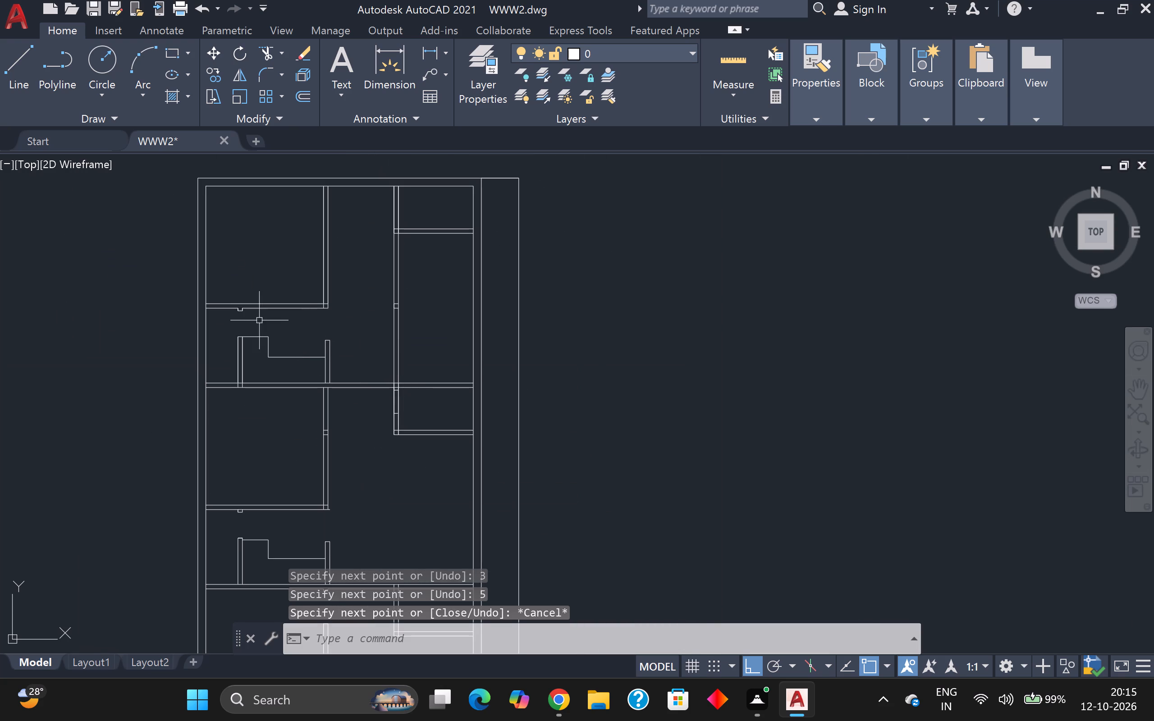
scroll(378, 316, "down", 1)
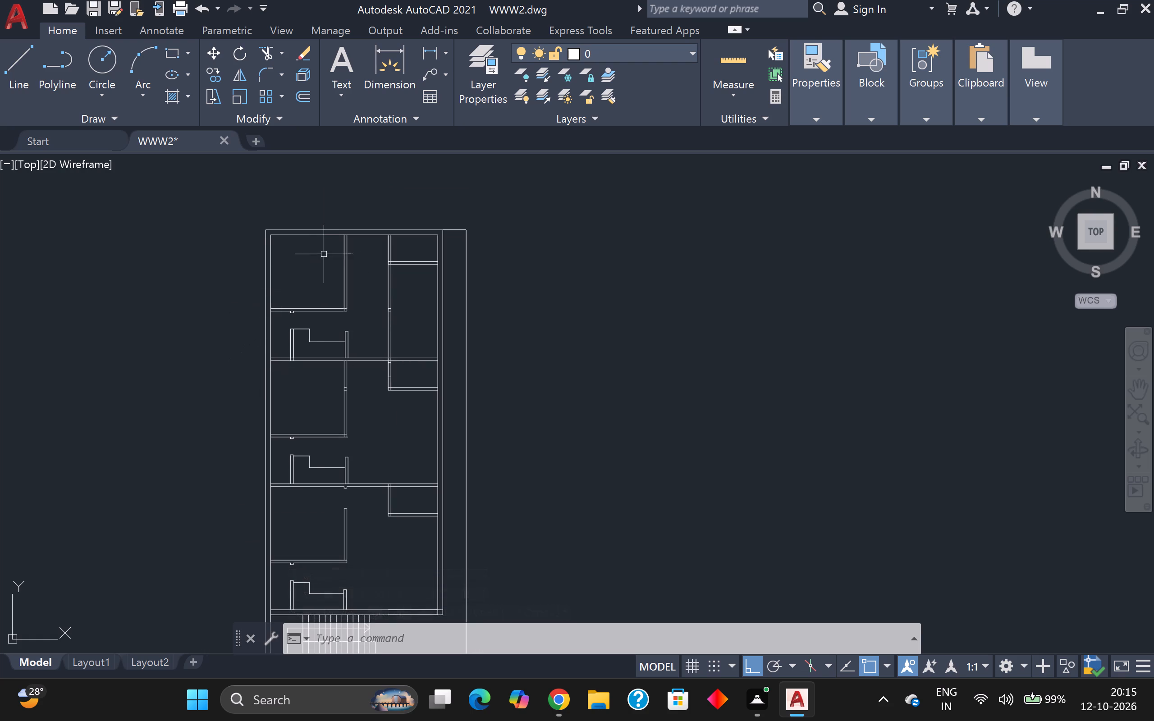
scroll(311, 228, "up", 2)
scroll(380, 315, "down", 2)
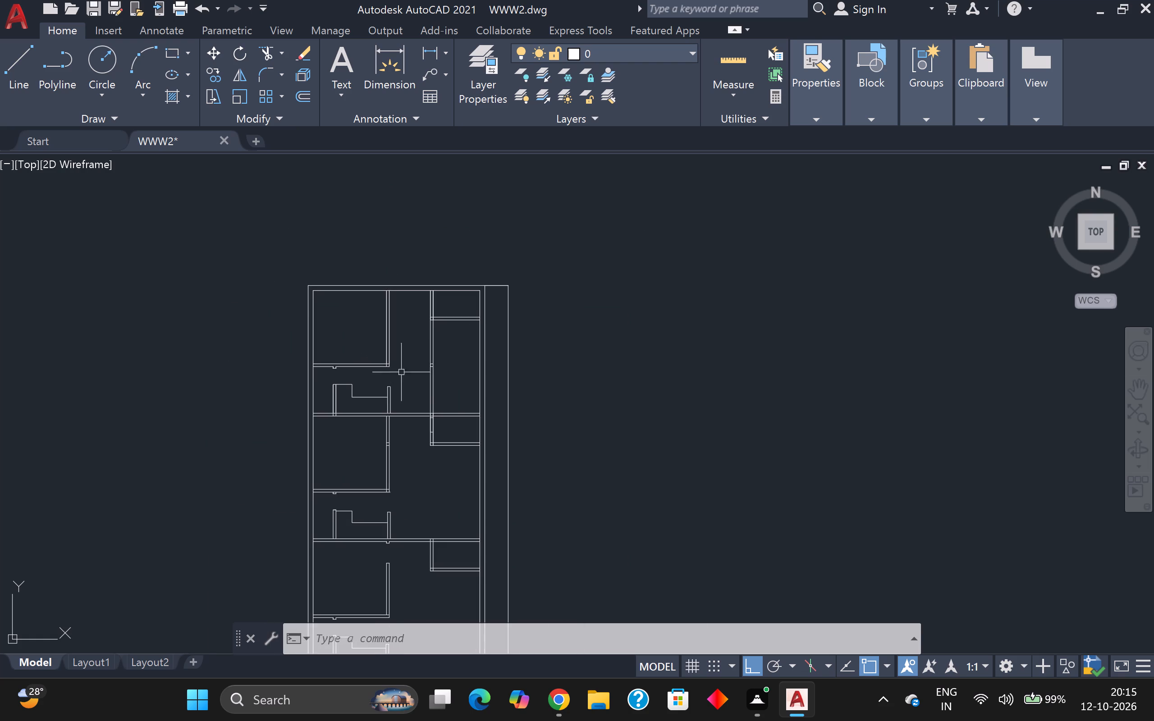
scroll(424, 412, "up", 4)
scroll(454, 457, "up", 4)
middle_click_drag(452, 454, 450, 454)
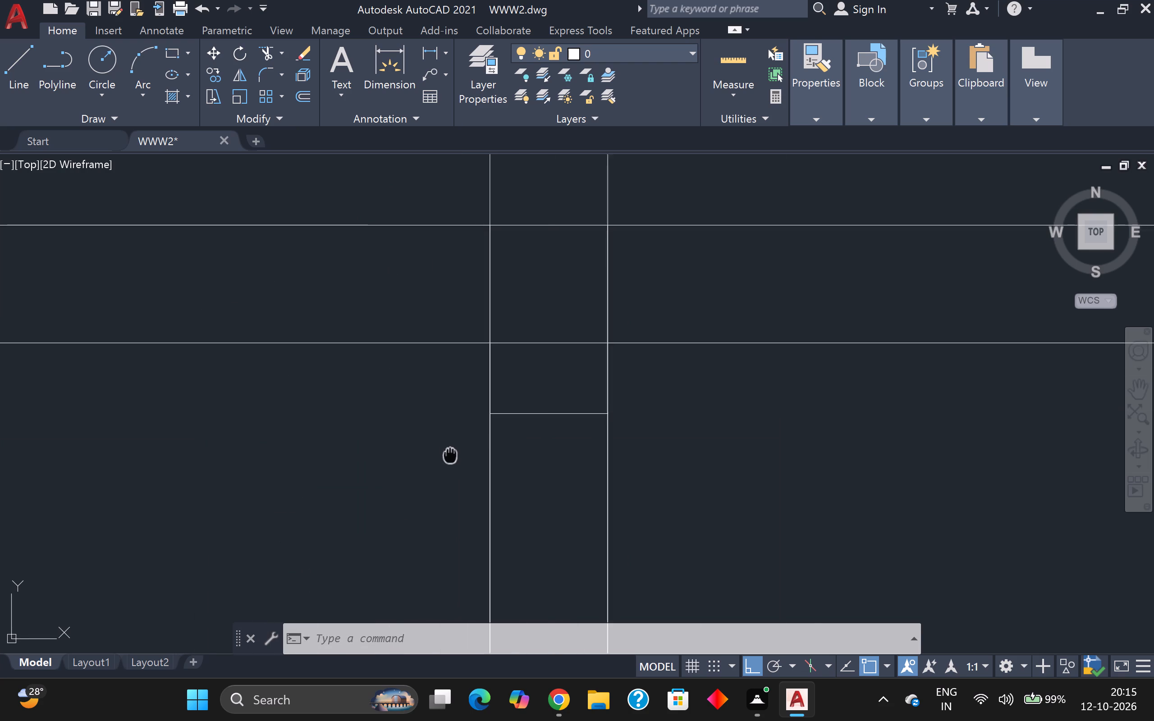
middle_click_drag(450, 454, 424, 406)
scroll(424, 406, "down", 1)
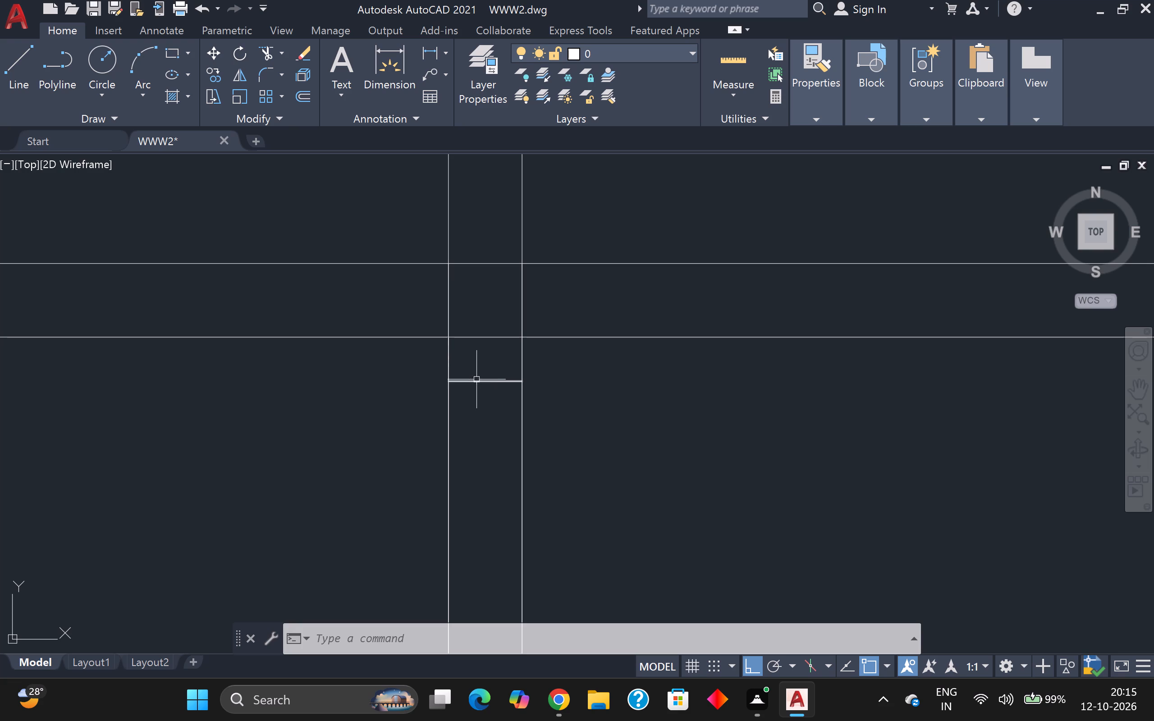
Offset the short line just below the upper cross wall 2'5" down the right partition.
key("o")
key("Return")
key("Return")
left_click(491, 380)
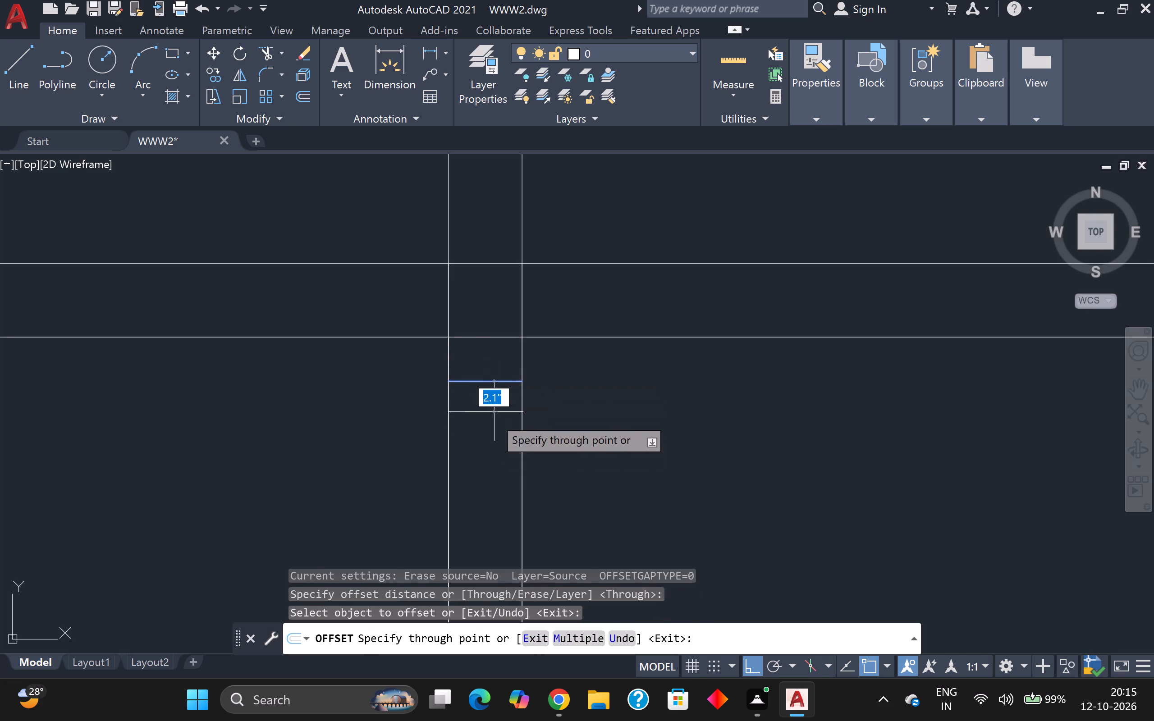
key("2")
type("'5")
key("shift+quotedbl")
key("Return")
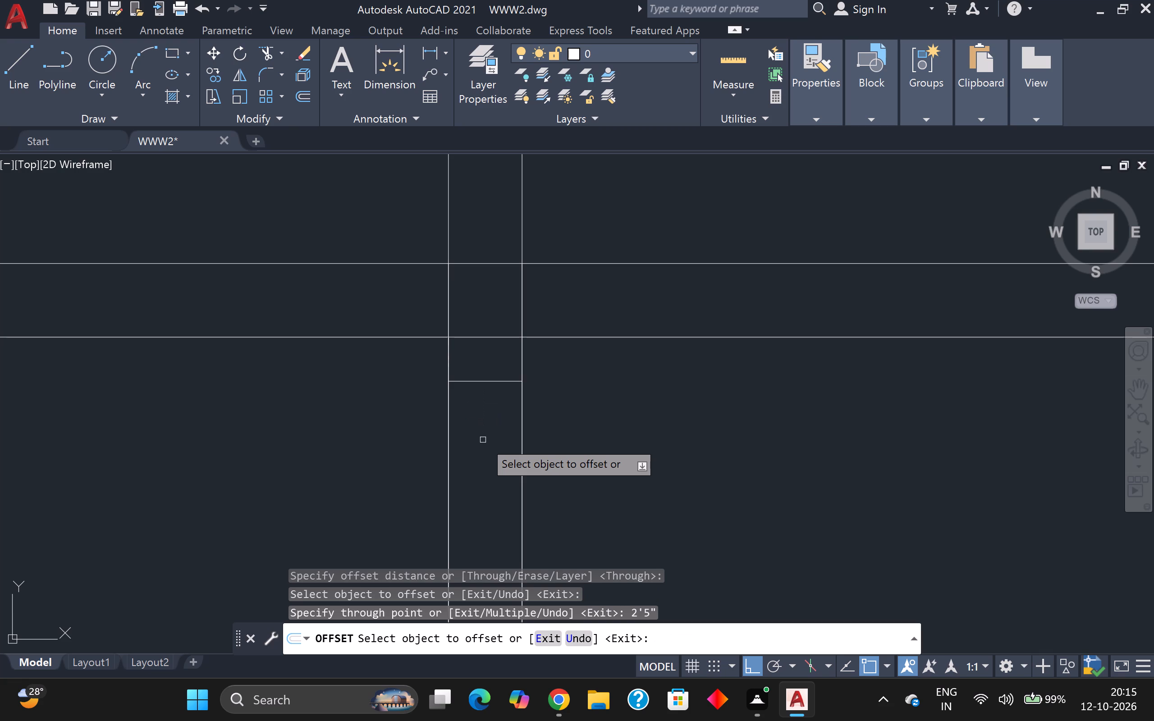
Trim the right partition lines between the two short lines 2'5" apart, and remove the extra short line just above the lower one.
scroll(454, 438, "down", 1)
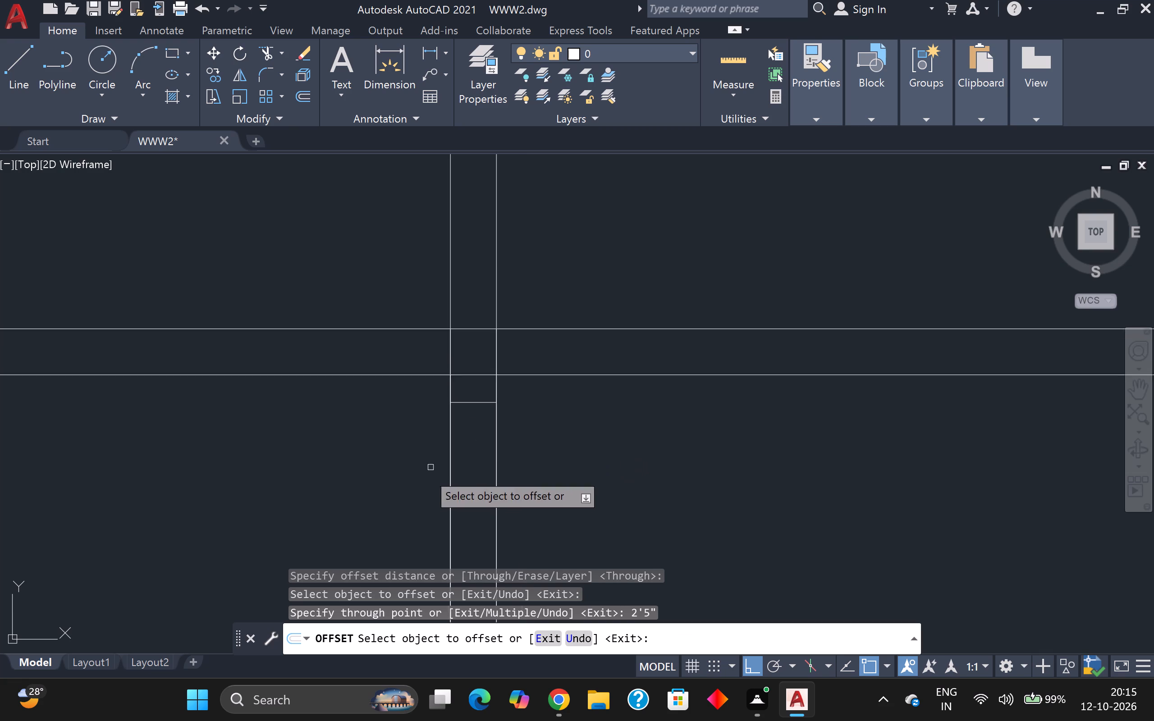
scroll(425, 473, "down", 2)
middle_click_drag(468, 519, 467, 482)
scroll(469, 516, "up", 1)
scroll(468, 480, "down", 2)
middle_click_drag(472, 477, 482, 421)
scroll(473, 442, "up", 3)
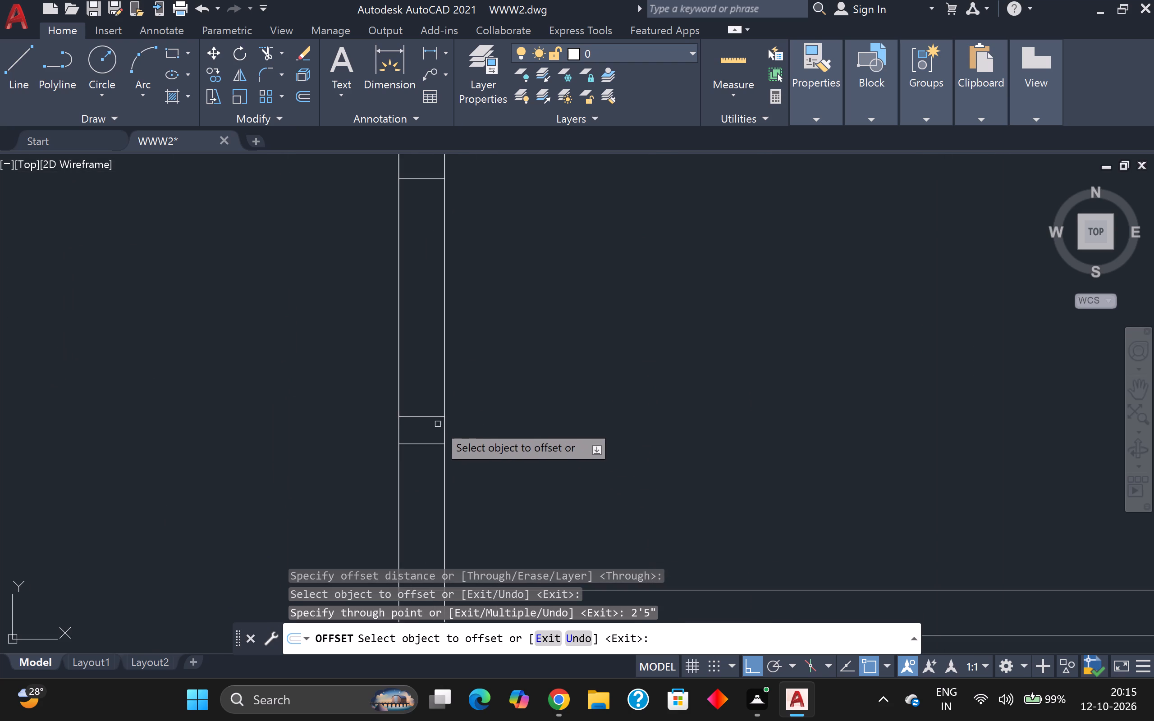
scroll(432, 416, "down", 1)
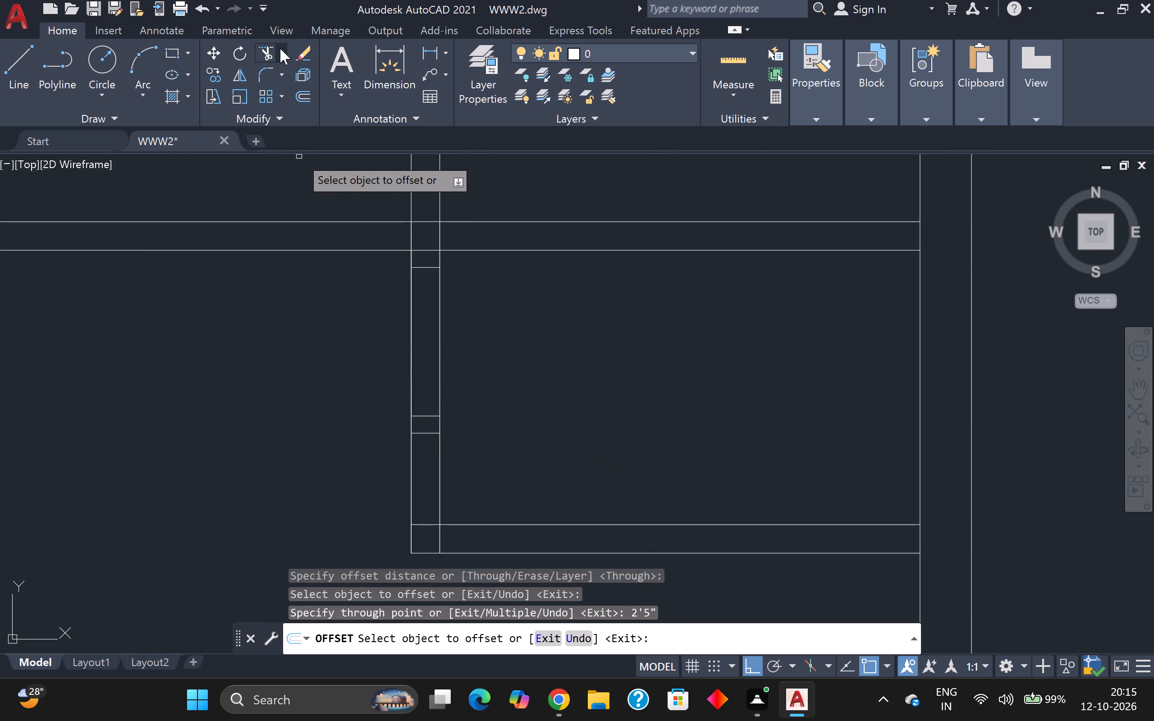
left_click(268, 50)
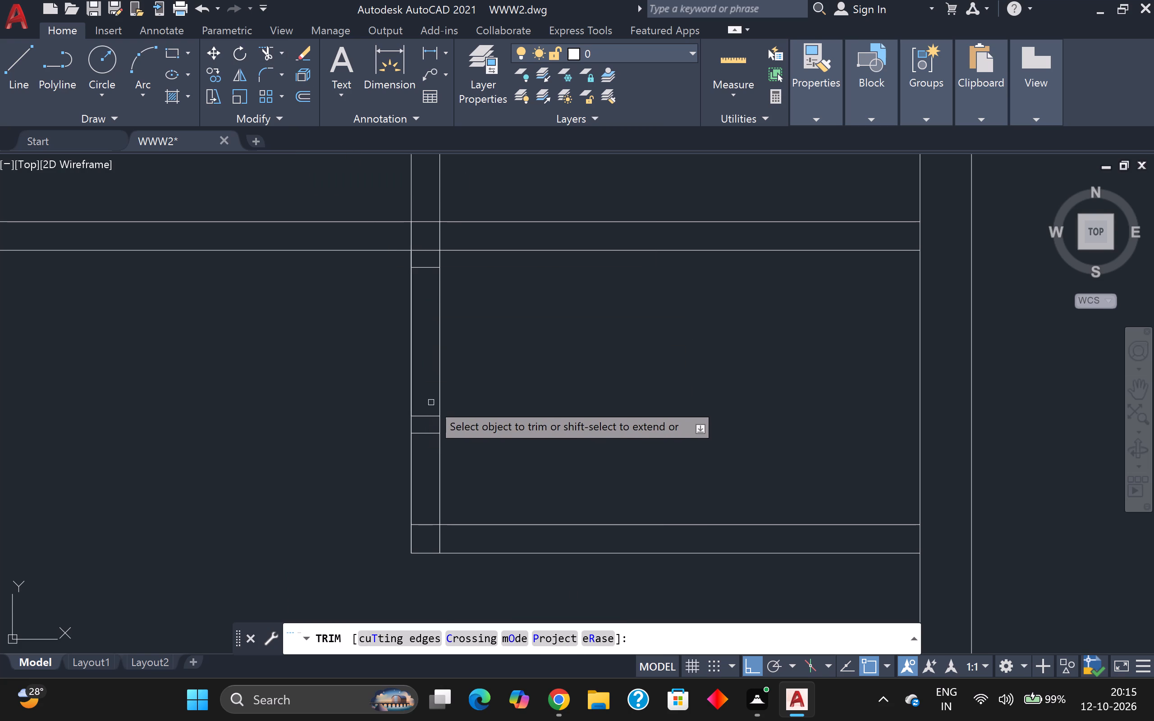
left_click(430, 416)
left_click(362, 341)
left_click(499, 332)
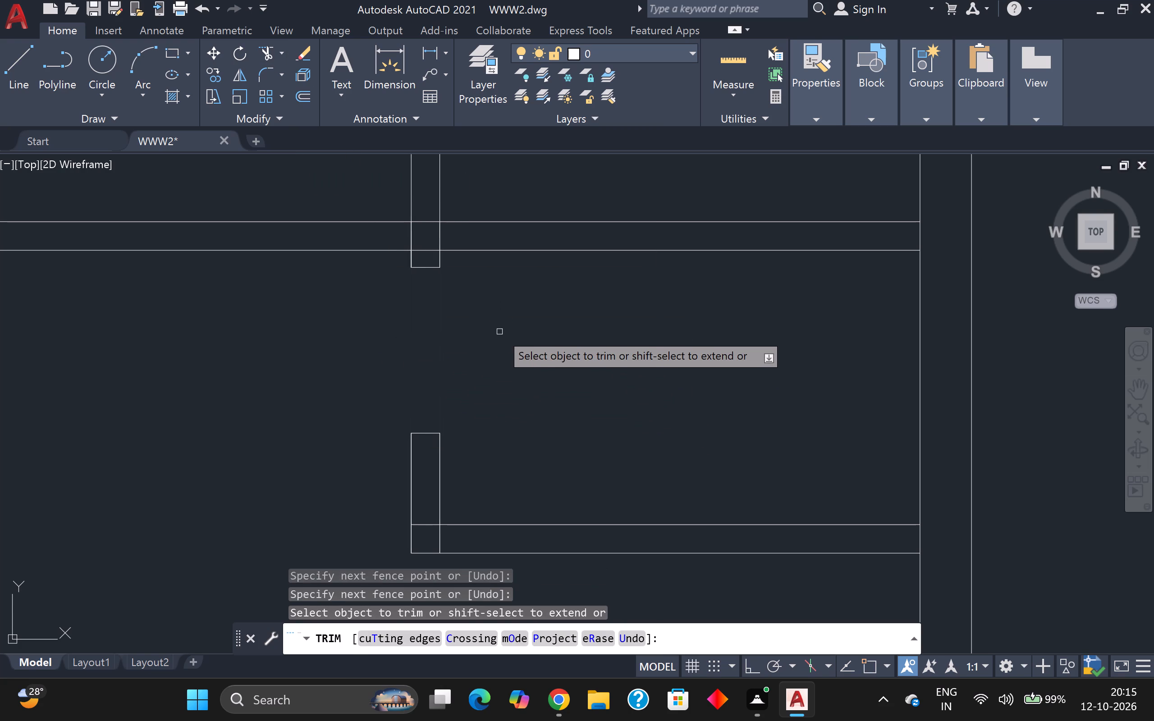
Trim away the right partition lines between the small upper-right room and the upper cross wall, including the short lines midway.
scroll(499, 330, "down", 2)
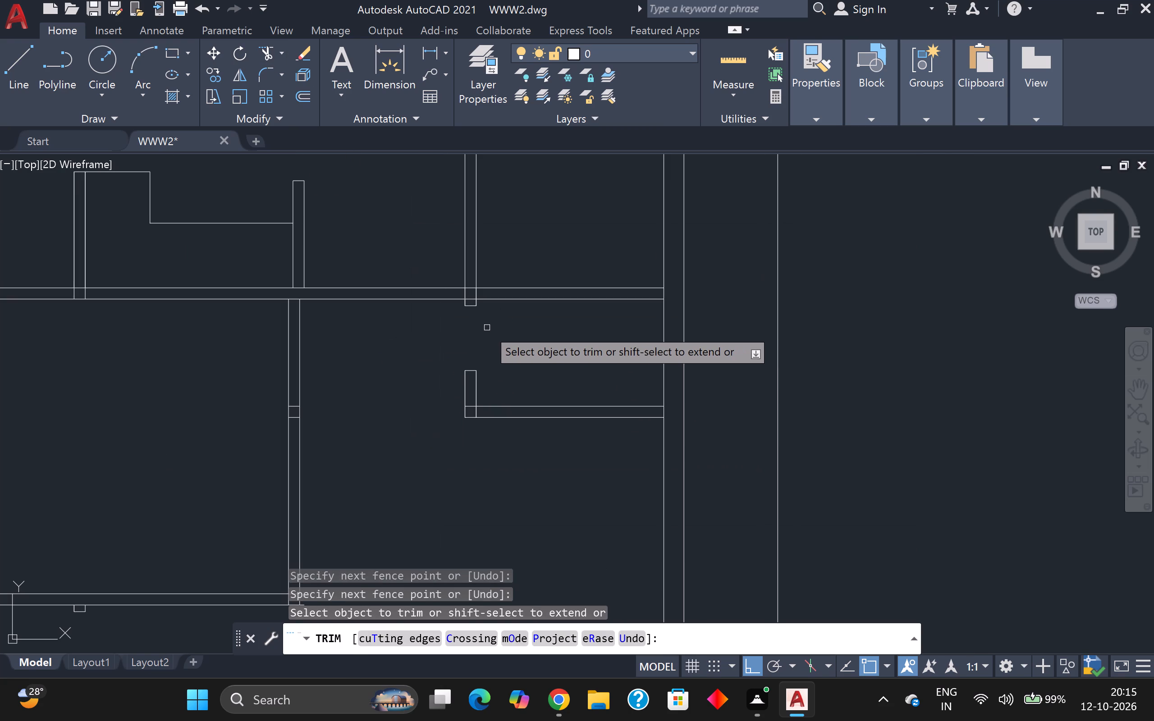
scroll(490, 322, "down", 2)
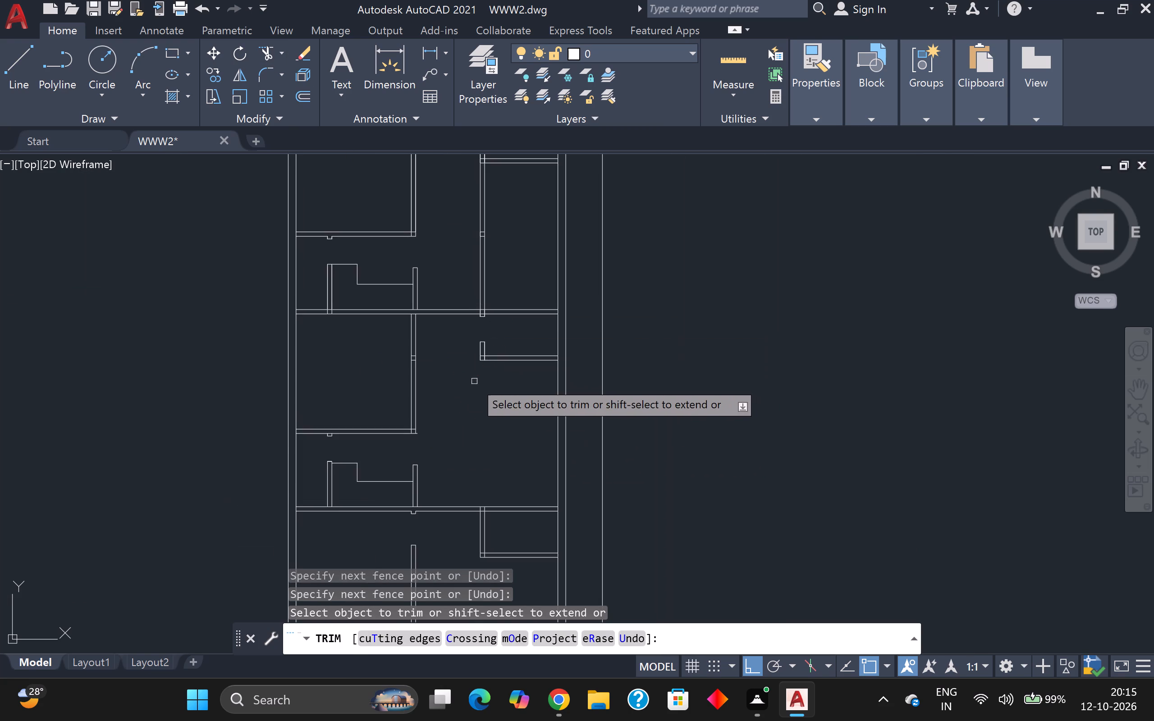
middle_click_drag(490, 258, 501, 392)
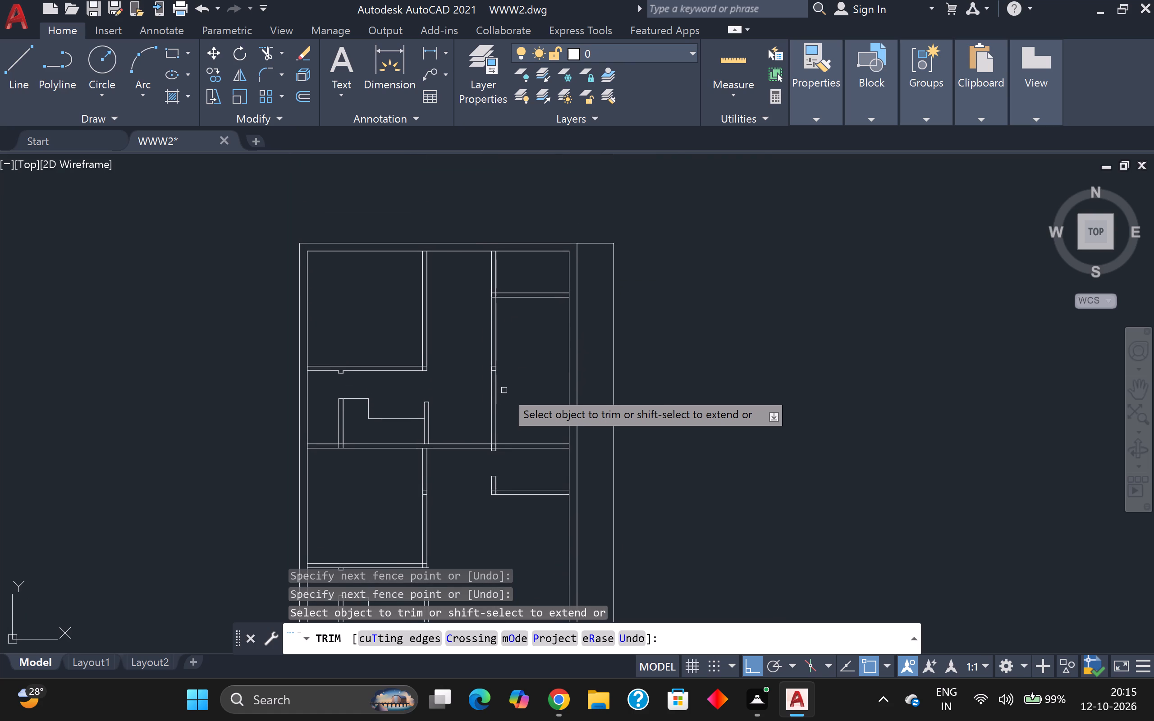
scroll(504, 390, "up", 3)
scroll(504, 390, "down", 3)
scroll(499, 379, "up", 3)
scroll(501, 366, "down", 2)
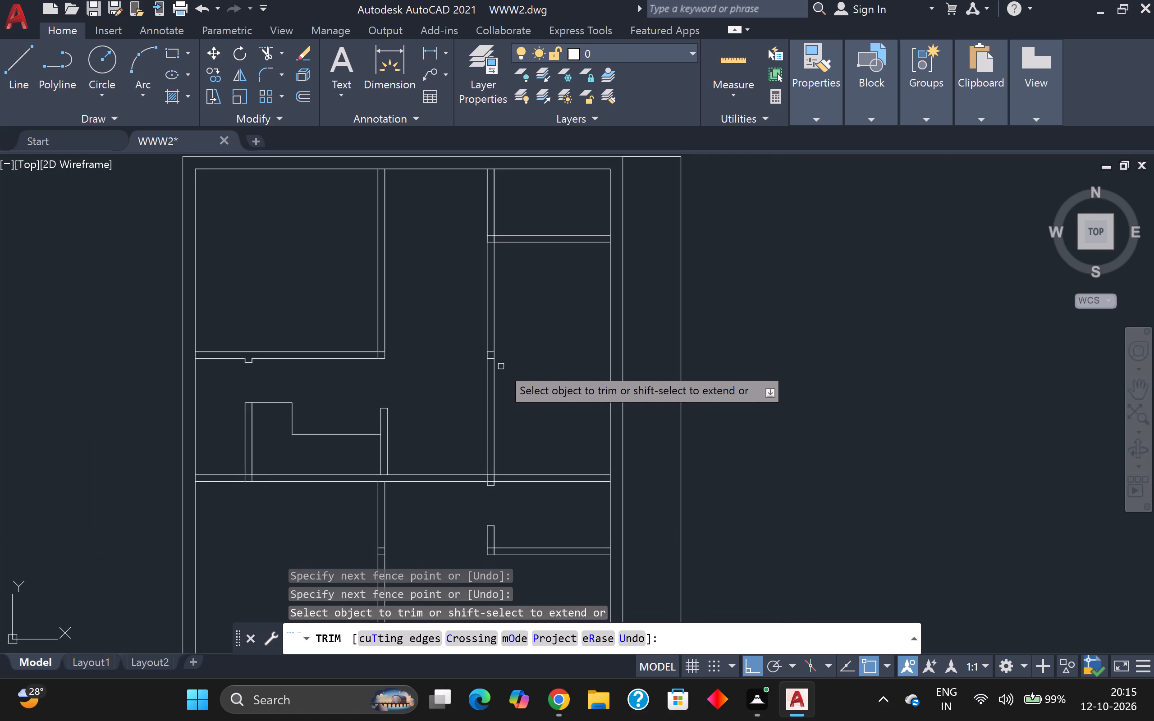
left_click(508, 384)
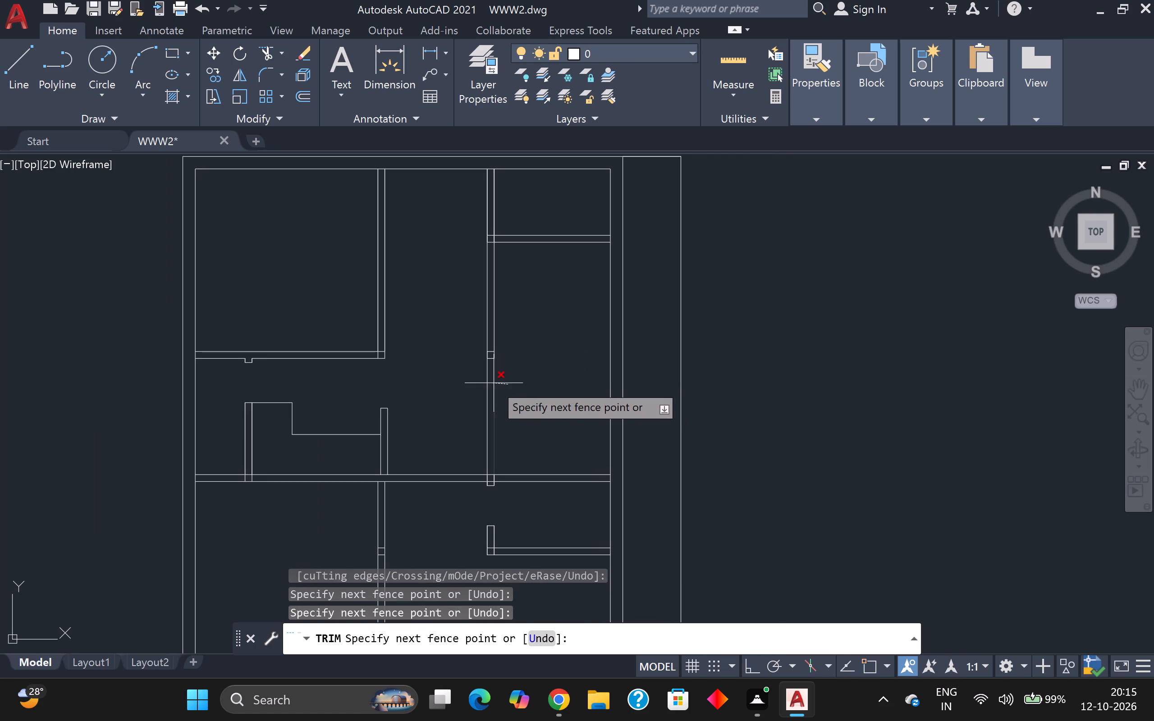
left_click(472, 382)
left_click(472, 320)
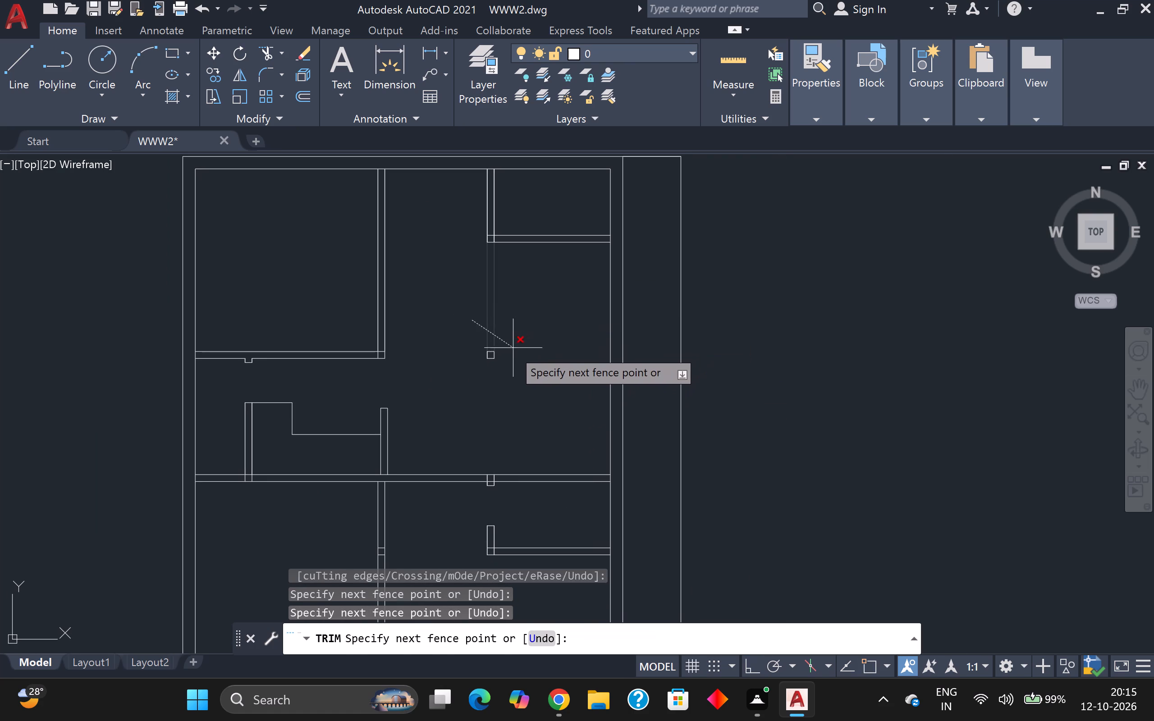
left_click(497, 368)
left_click(505, 341)
left_click(482, 342)
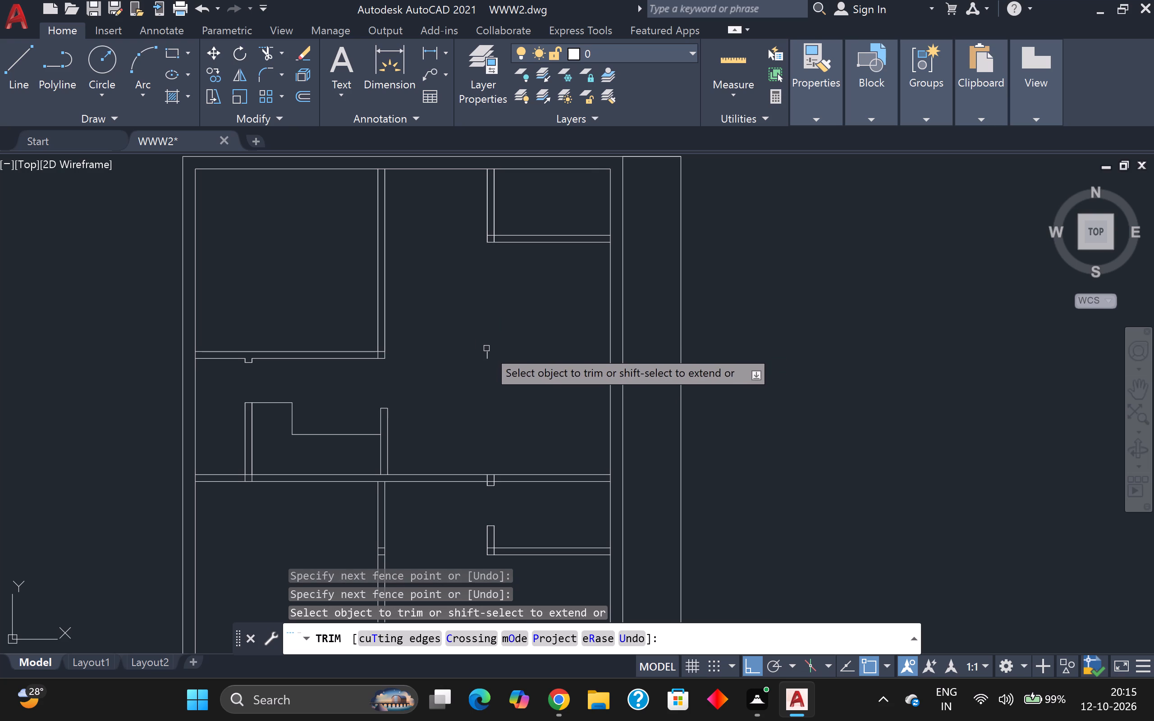
left_click(488, 356)
Trim away the leftover right partition stub below and inside the upper cross wall, including its short end line.
scroll(485, 483, "up", 3)
left_click(485, 485)
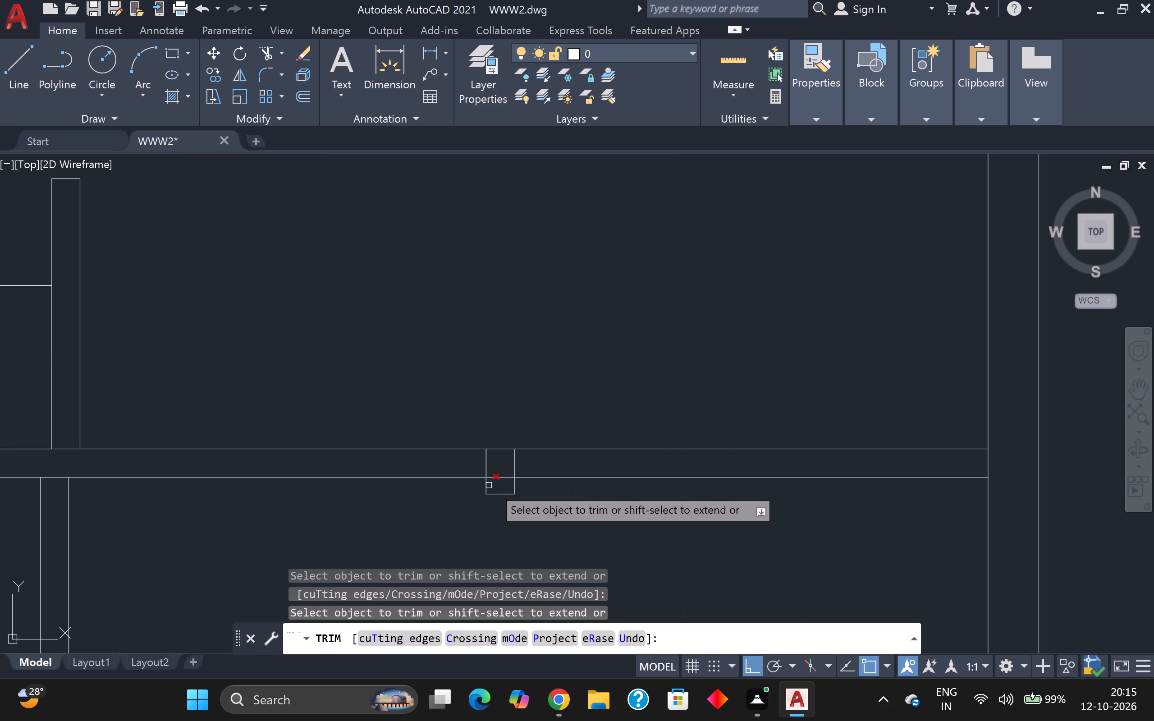
left_click(504, 490)
left_click(504, 497)
left_click(514, 492)
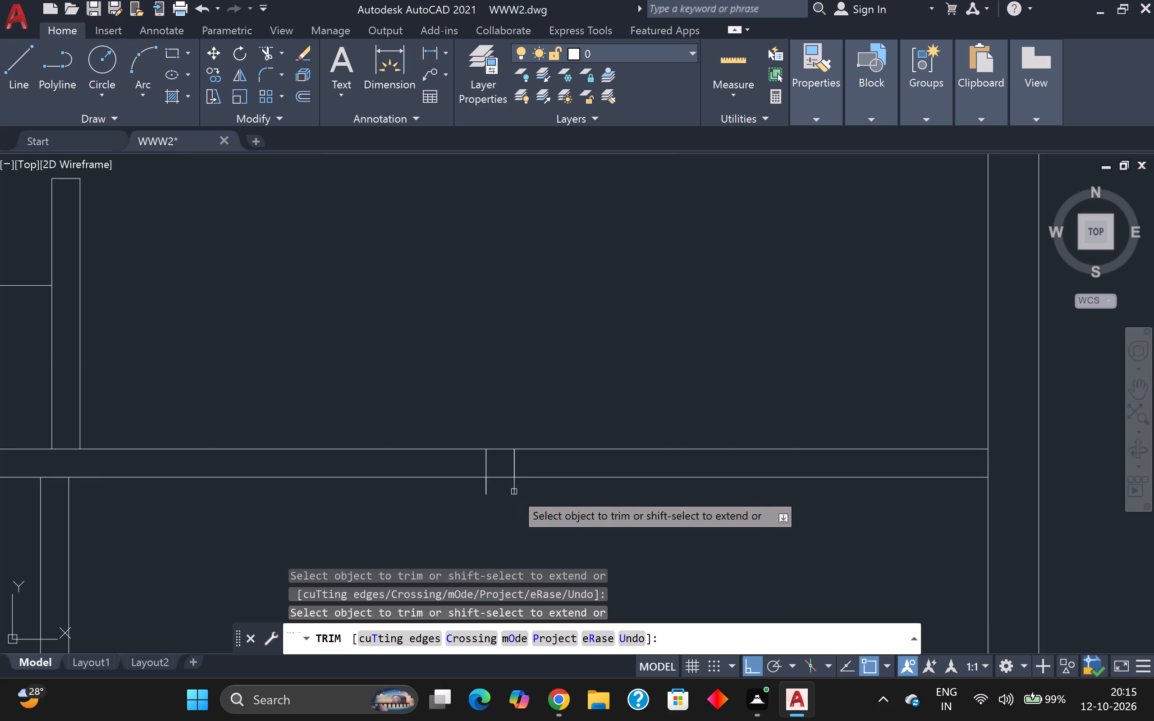
scroll(493, 495, "up", 2)
left_click(469, 484)
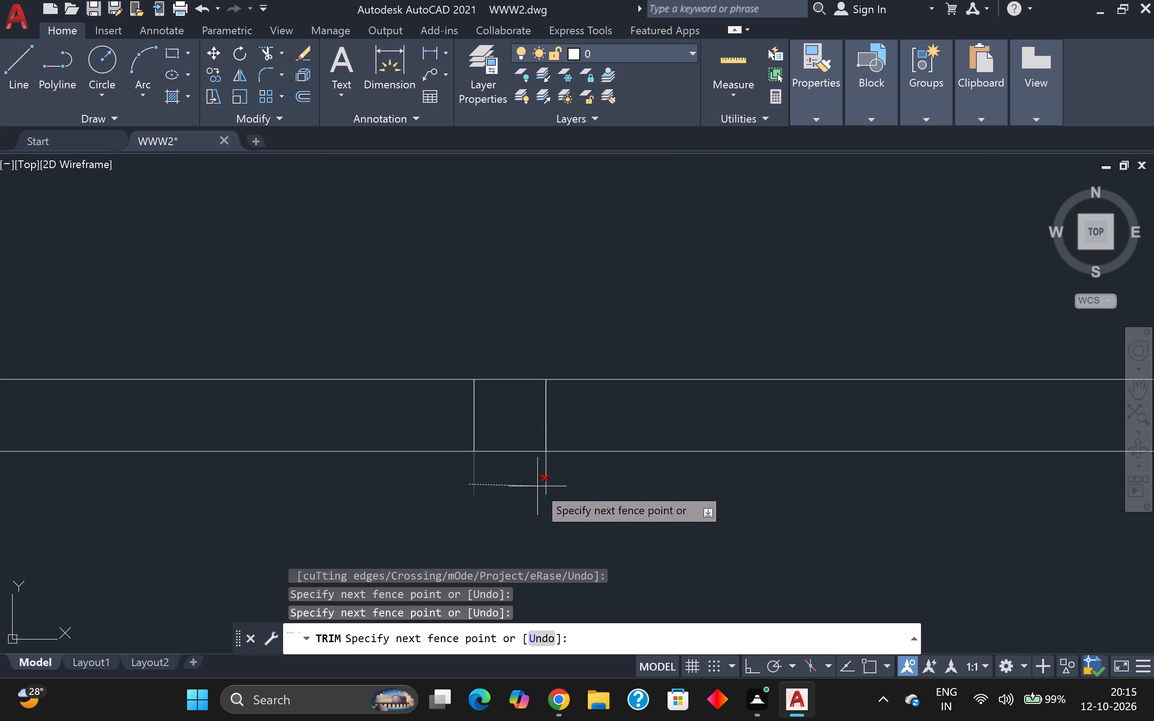
left_click(562, 487)
left_click_drag(462, 423, 466, 423)
left_click(598, 416)
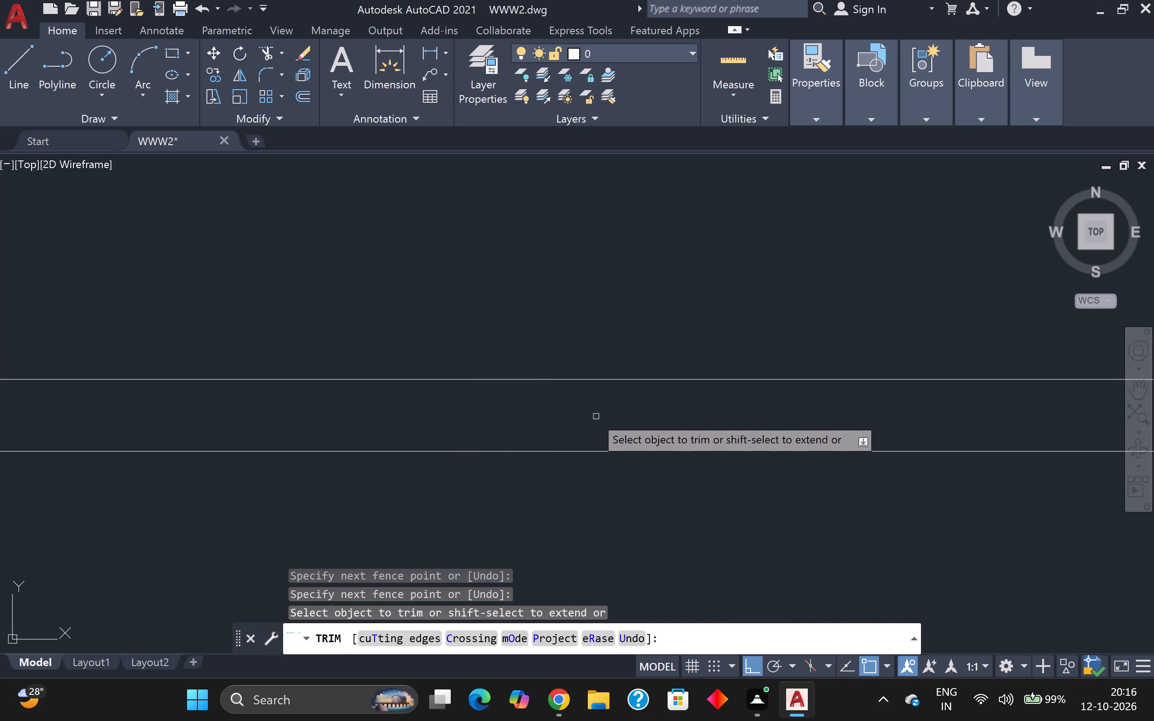
Remove the isolated vertical line fragment left between the small upper-right room and the upper cross wall, and finish trimming.
scroll(602, 351, "down", 5)
middle_click_drag(605, 332, 591, 433)
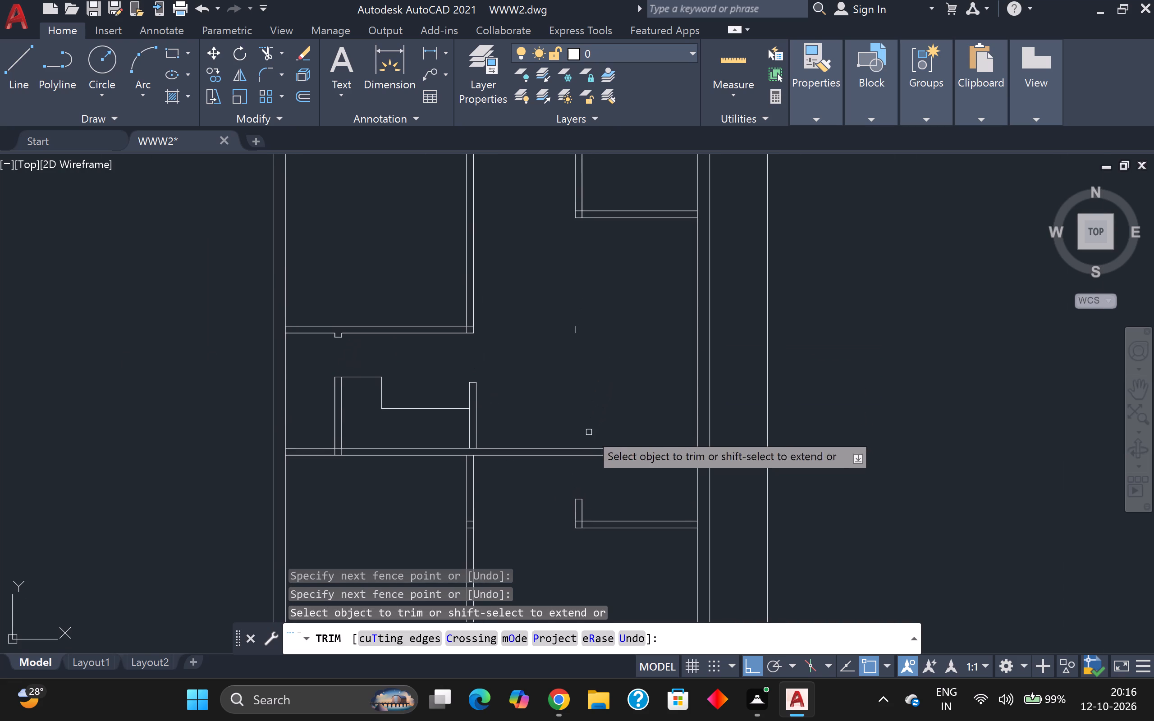
scroll(508, 429, "up", 3)
scroll(508, 429, "down", 3)
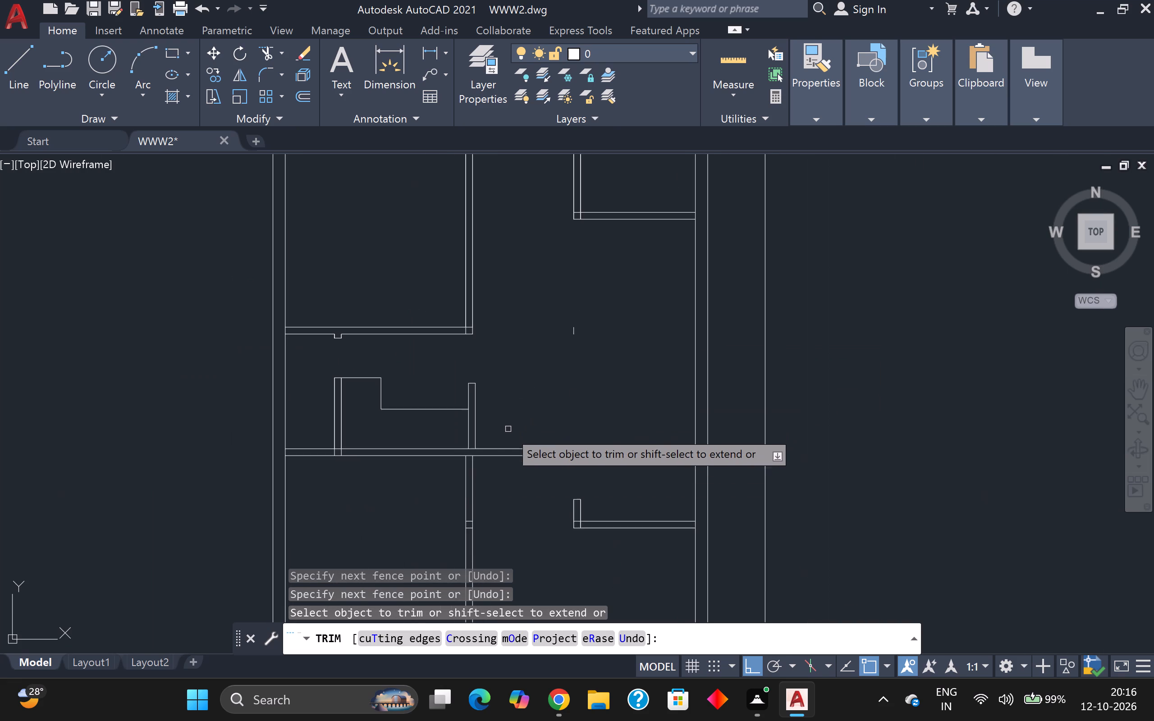
scroll(483, 479, "up", 3)
scroll(482, 471, "down", 2)
middle_click_drag(482, 471, 631, 435)
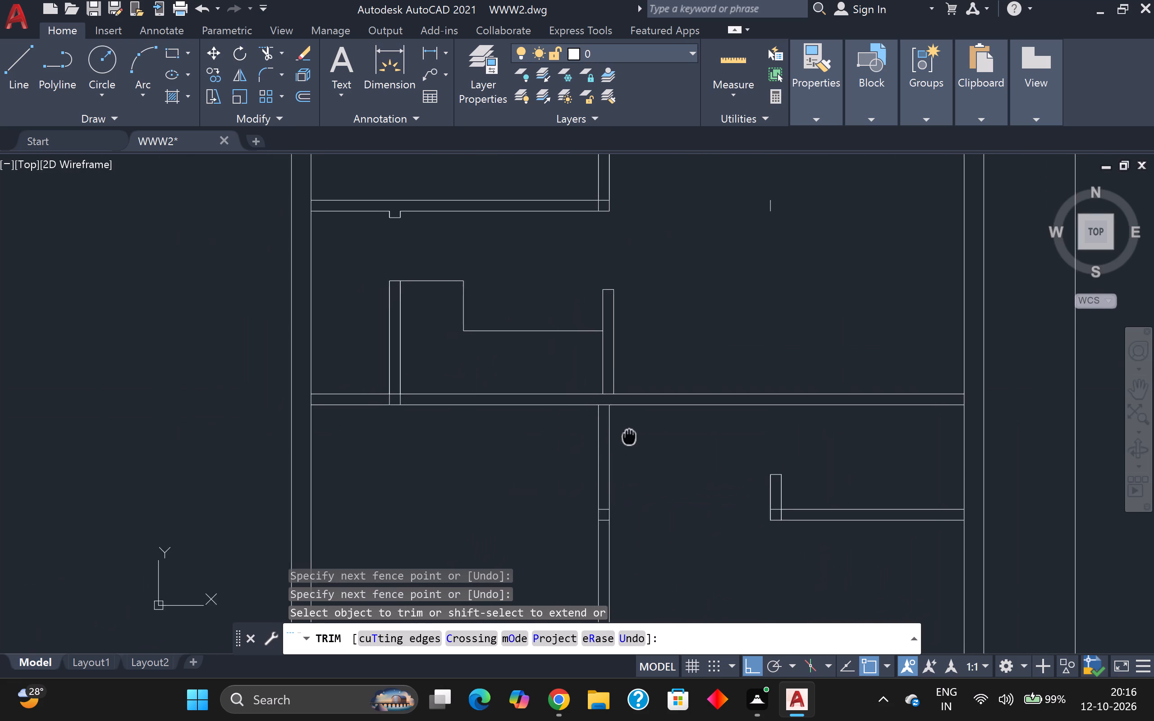
middle_click_drag(631, 435, 635, 429)
scroll(614, 428, "up", 1)
scroll(608, 424, "down", 2)
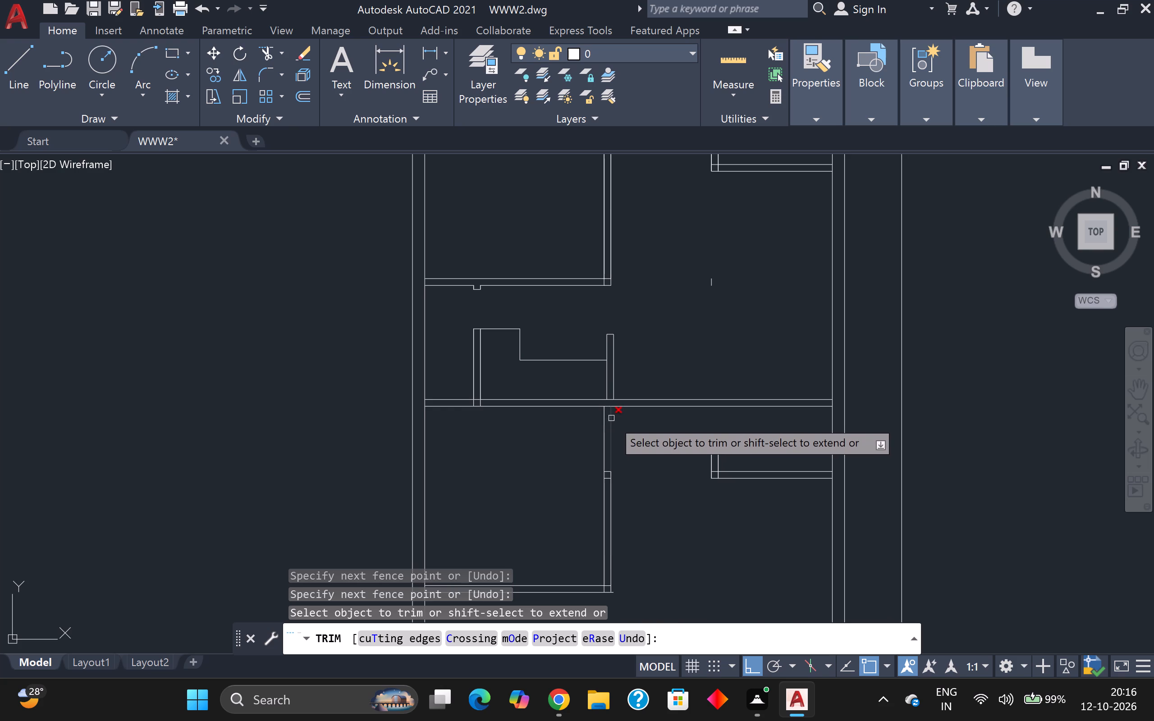
scroll(611, 419, "down", 2)
scroll(642, 423, "up", 1)
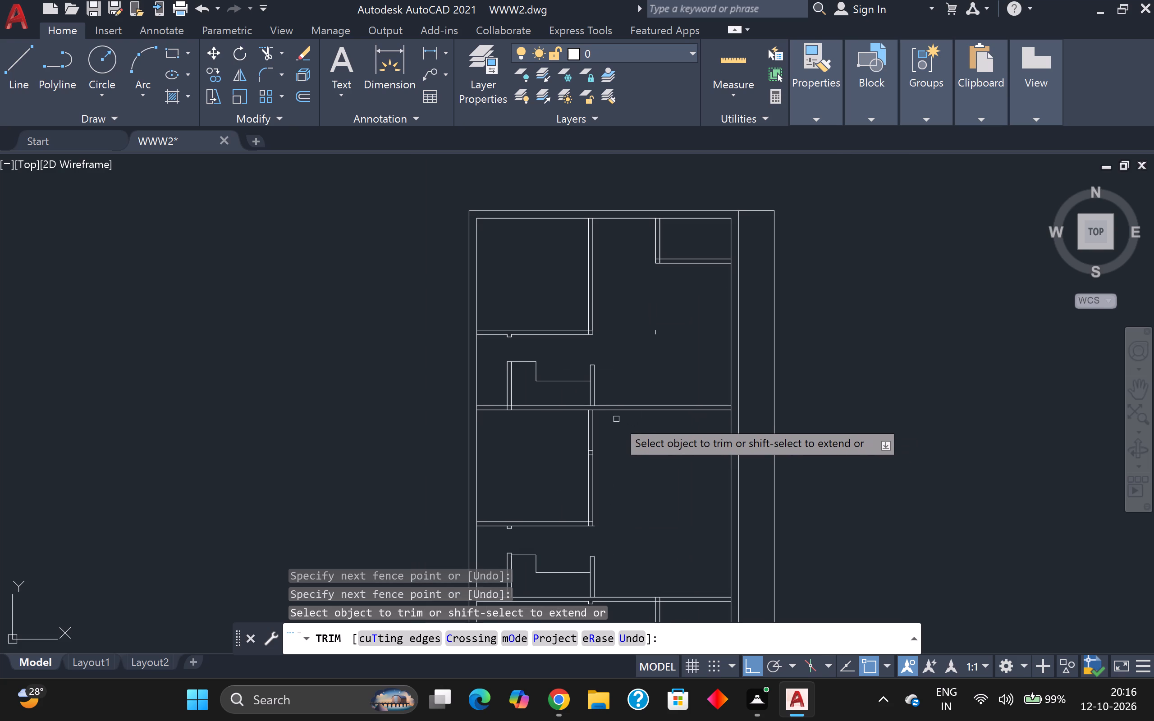
scroll(616, 419, "down", 1)
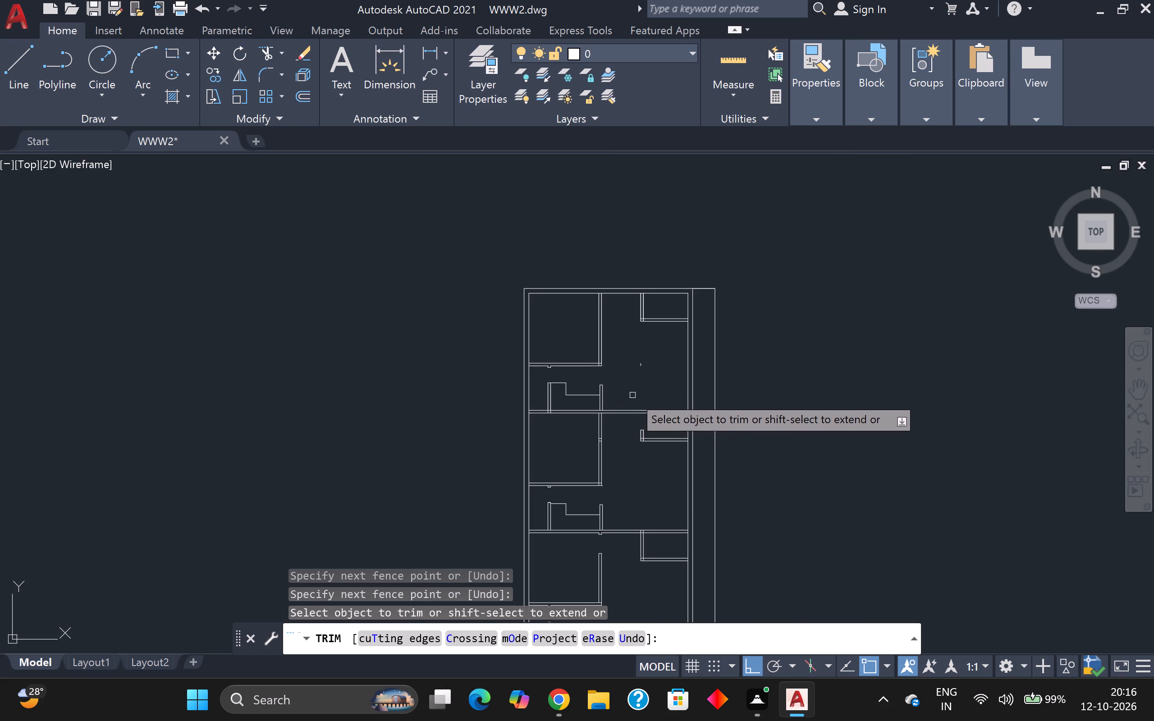
left_click(638, 365)
scroll(638, 365, "down", 1)
middle_click_drag(638, 365, 500, 428)
scroll(514, 412, "up", 2)
scroll(514, 412, "down", 1)
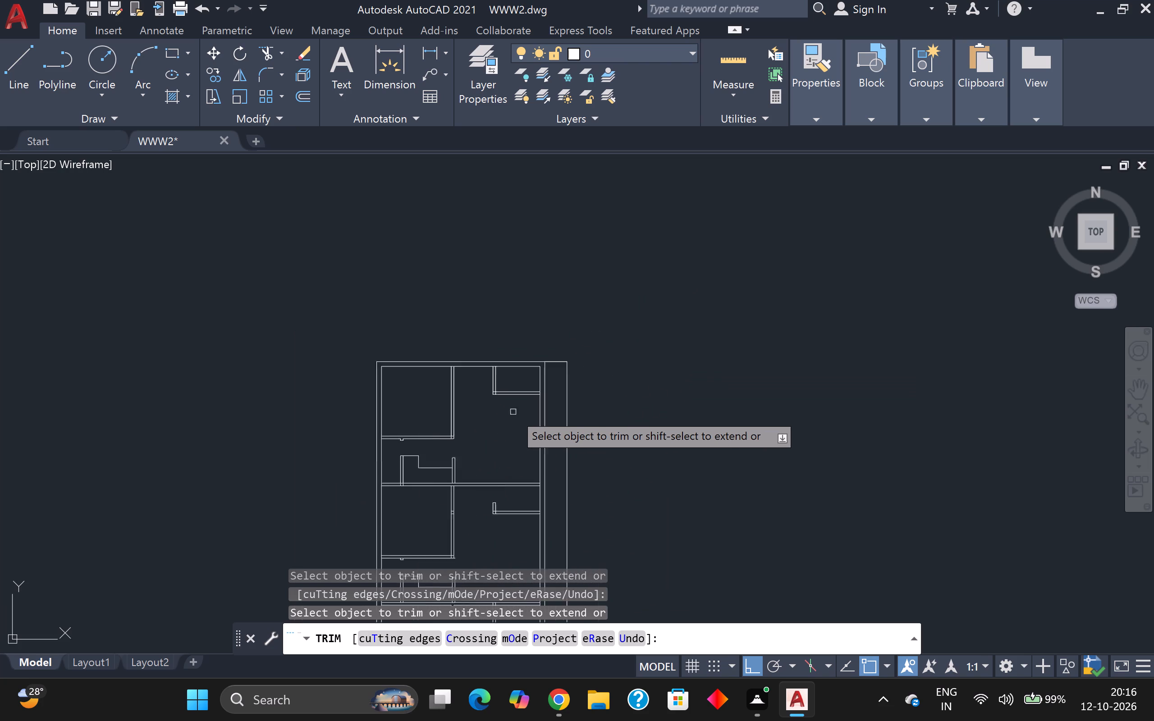
scroll(512, 412, "down", 1)
scroll(475, 434, "up", 3)
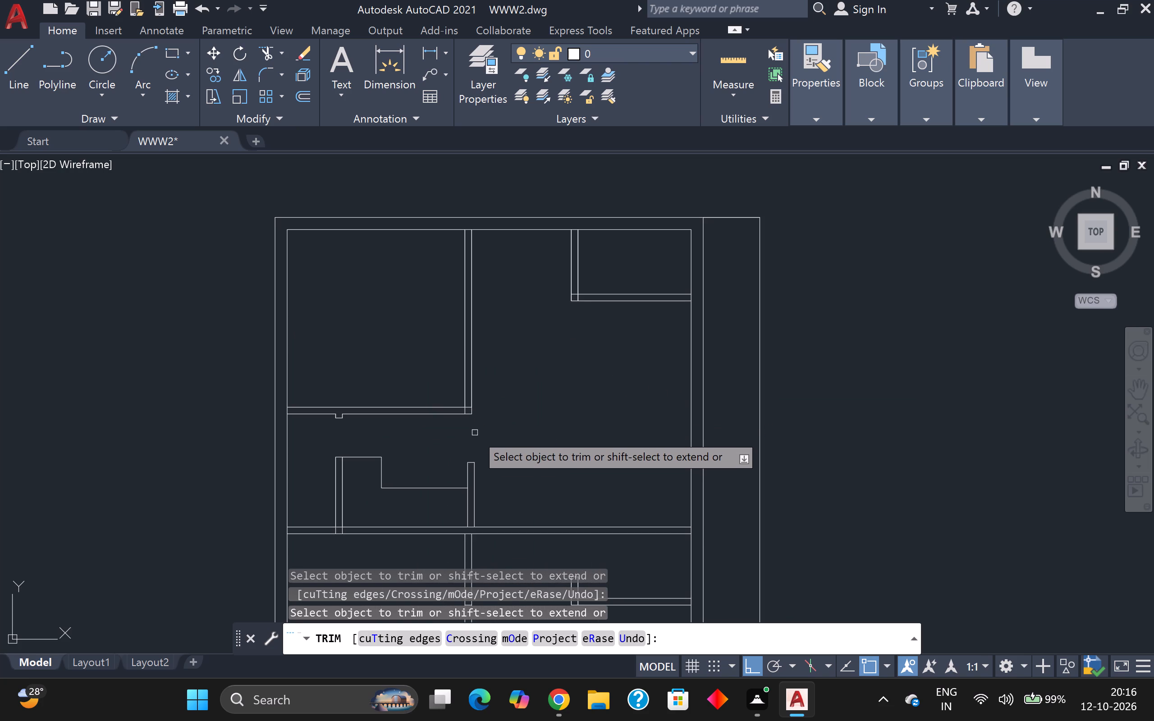
key("Escape")
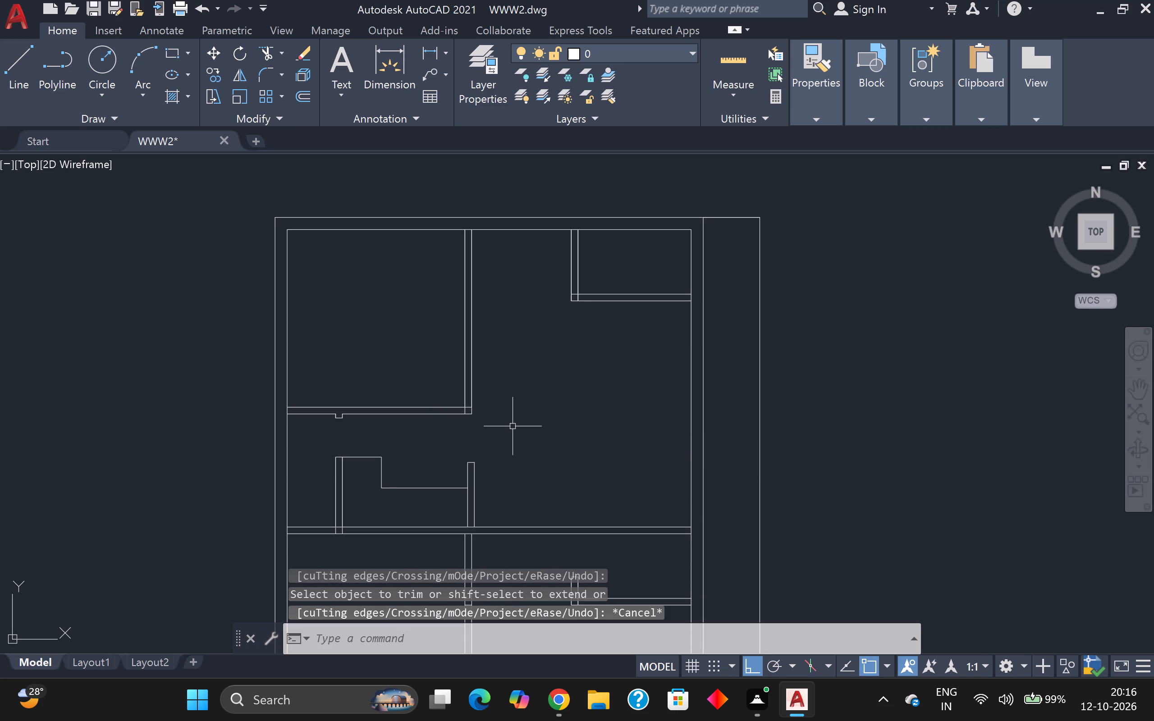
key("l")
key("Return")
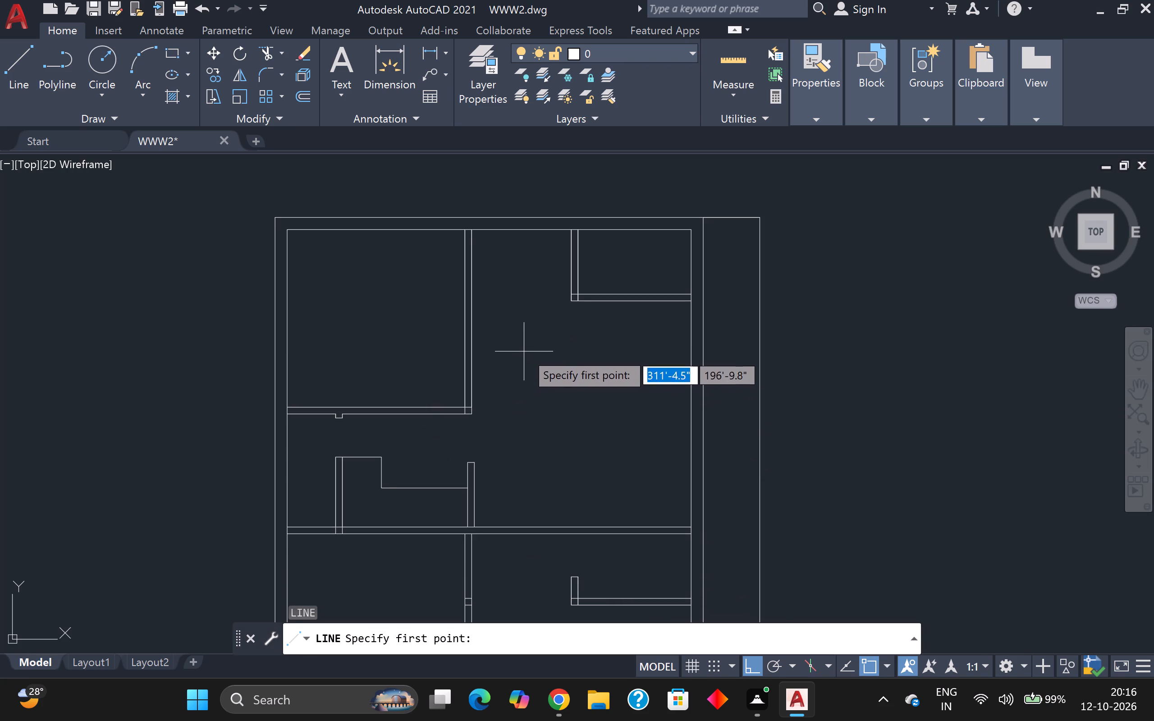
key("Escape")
Draw a short line across the topmost left room's right-hand partition, 3" below the top wall's inner line.
scroll(486, 258, "up", 2)
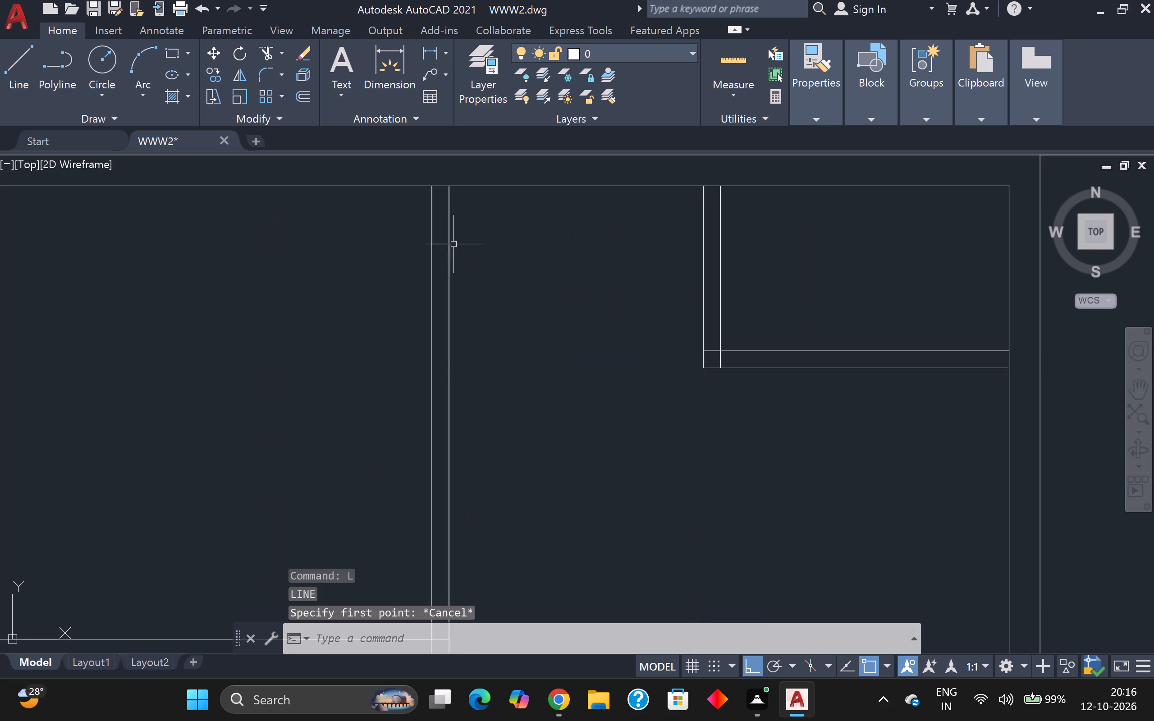
scroll(444, 216, "up", 1)
key("l")
key("Return")
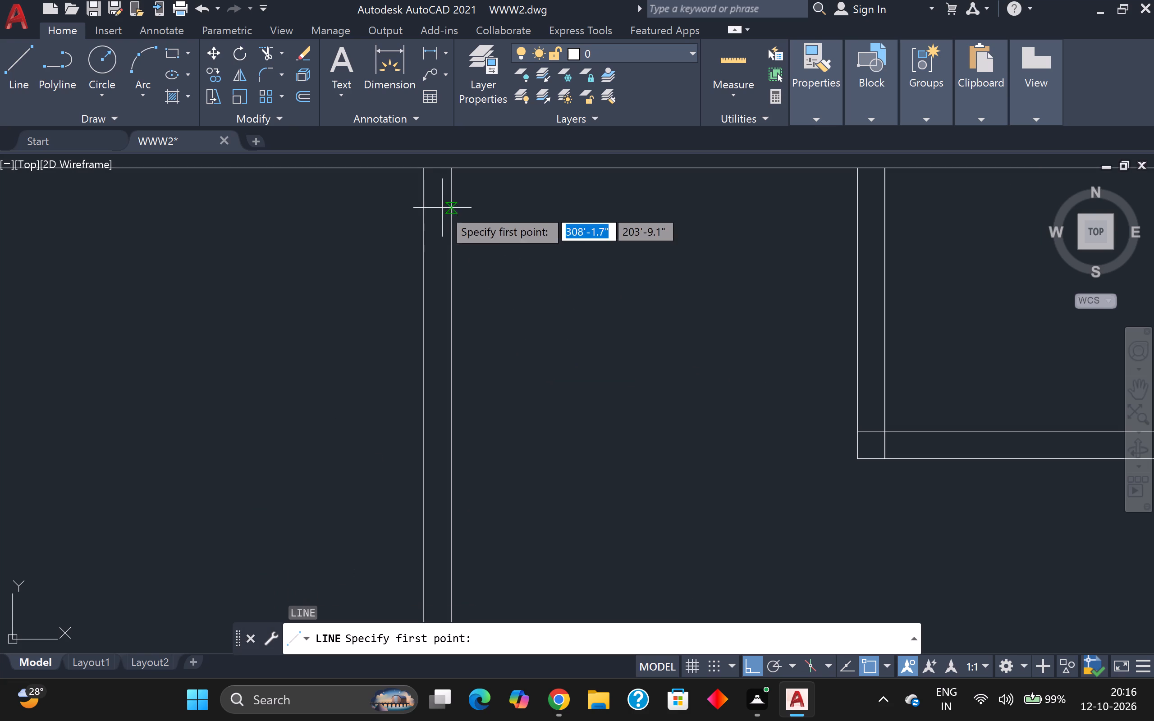
left_click(424, 165)
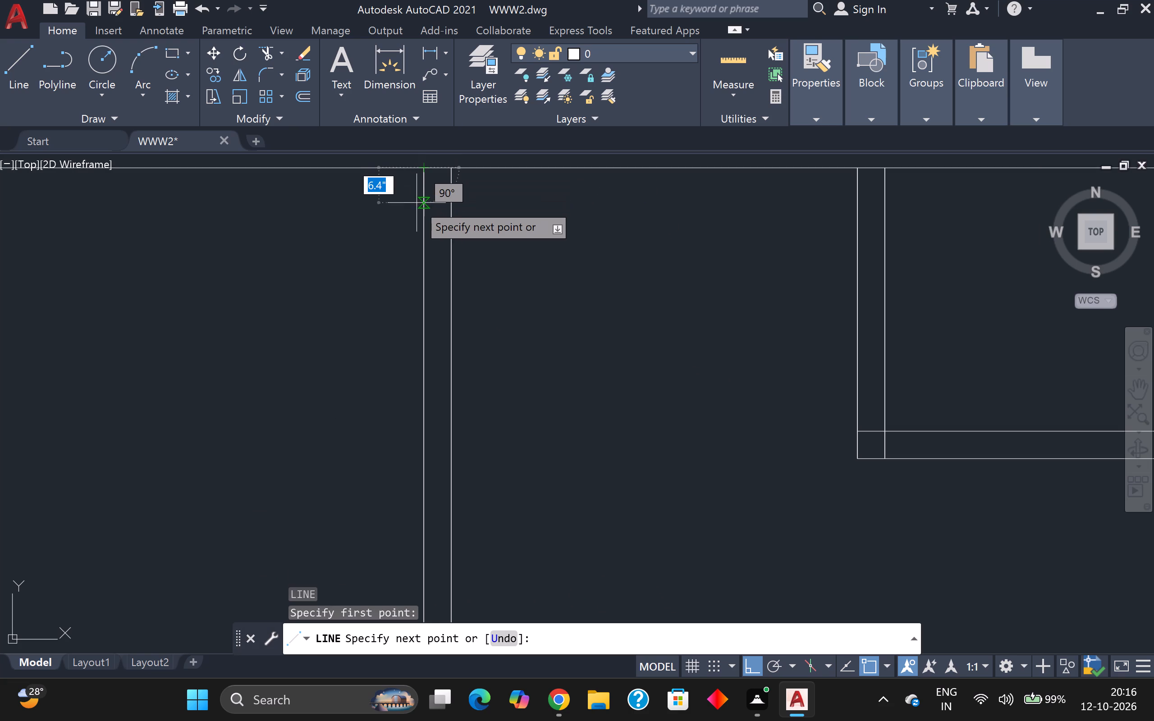
key("3")
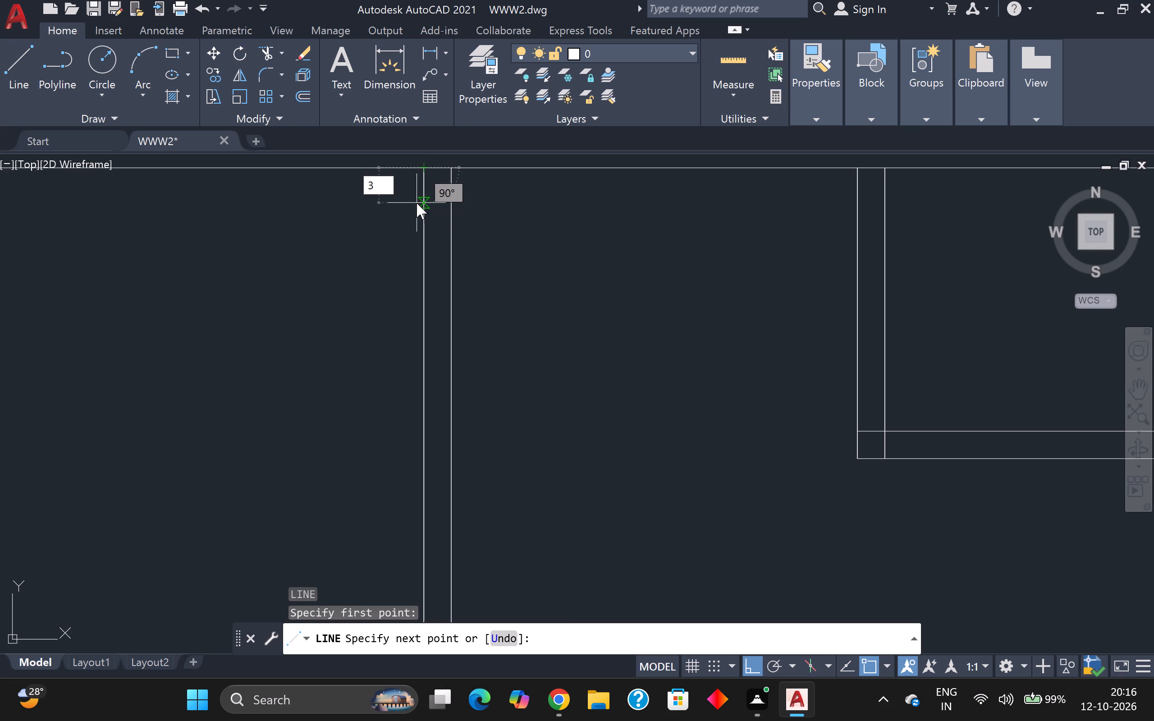
key("Return")
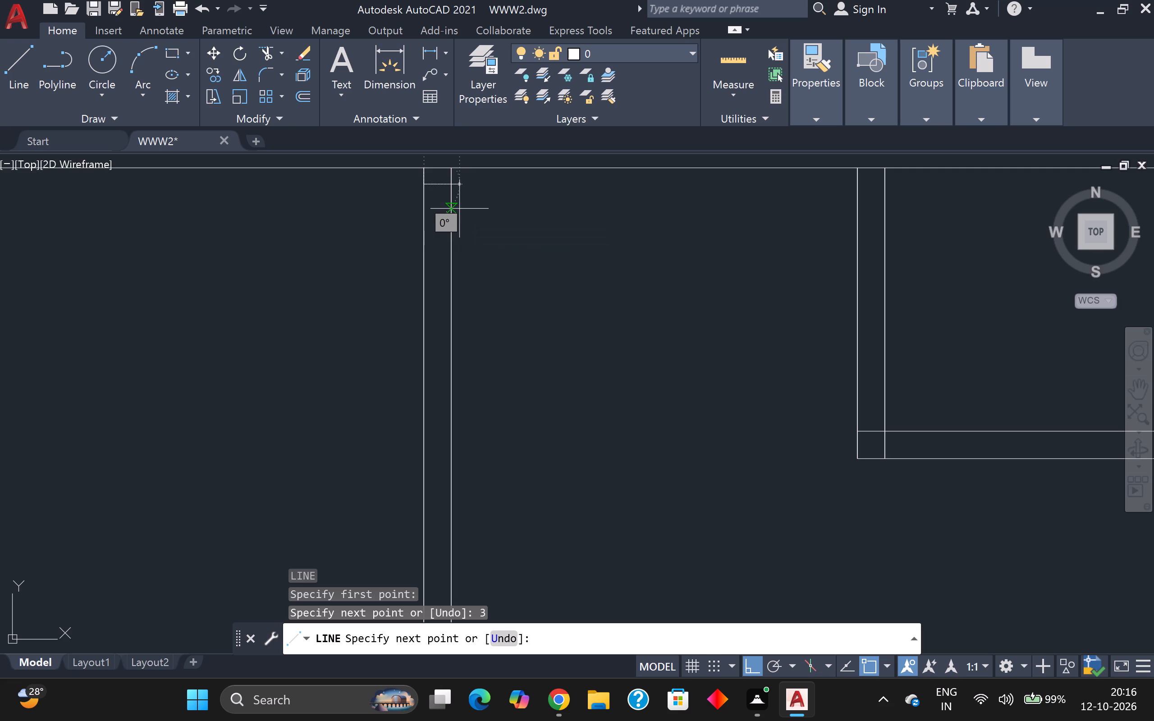
middle_click_drag(459, 210, 460, 387)
scroll(457, 373, "up", 6)
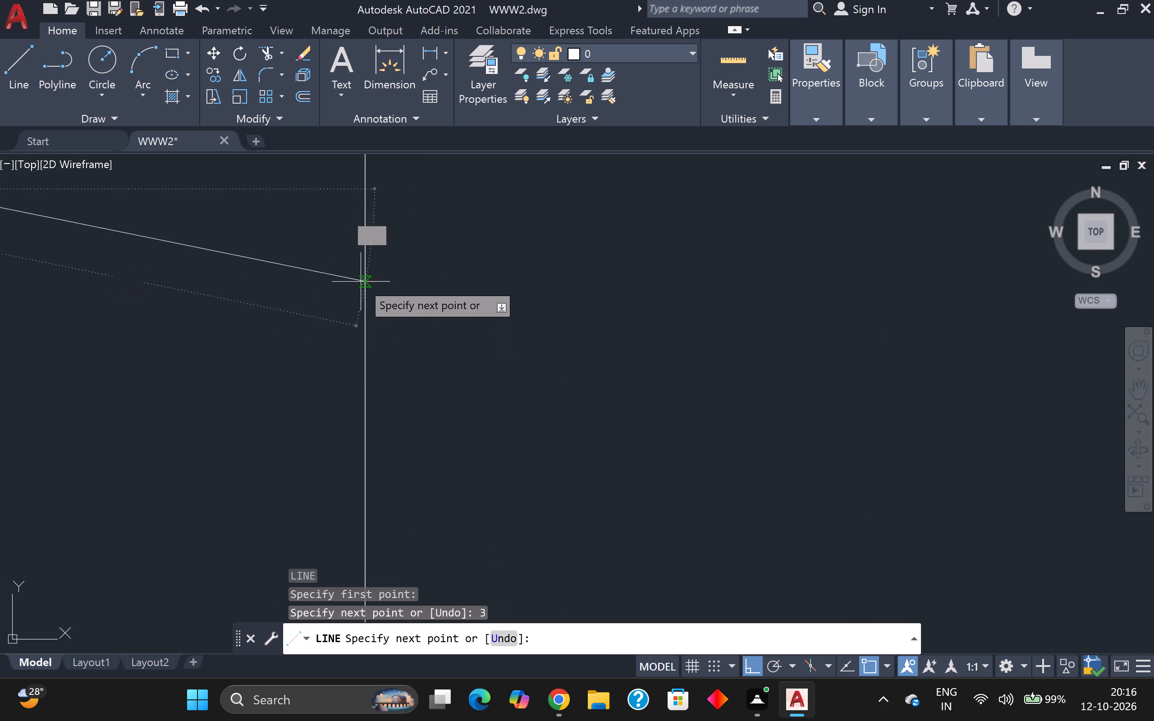
left_click(362, 190)
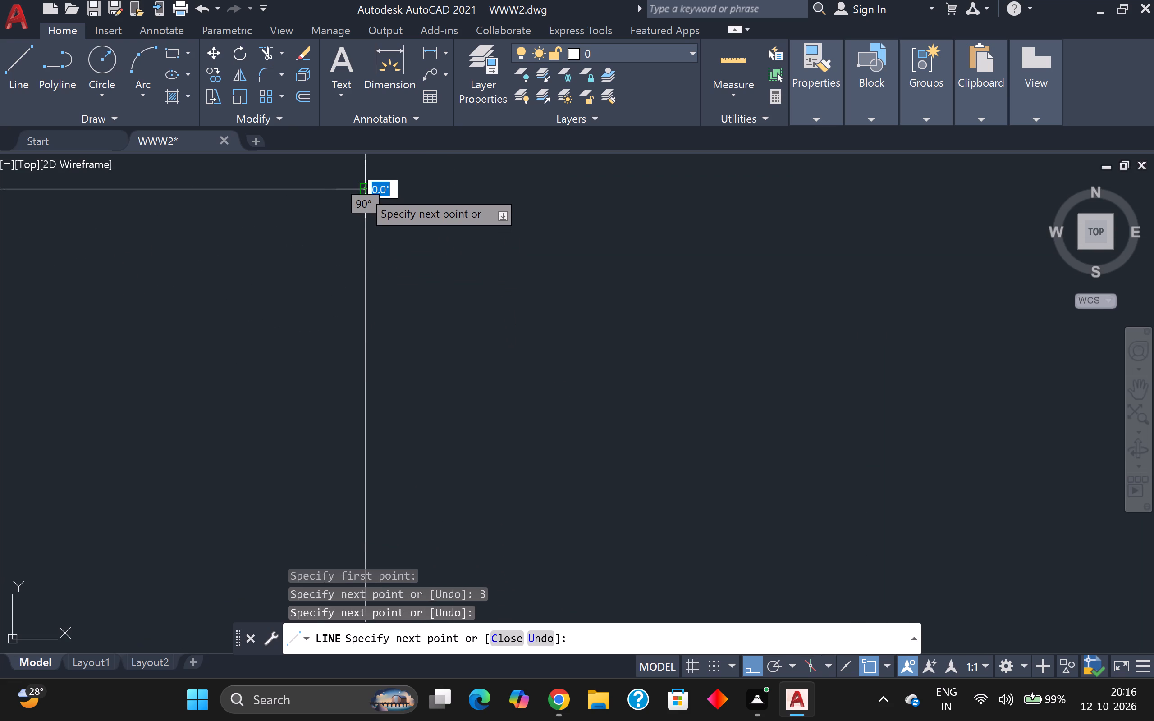
key("Escape")
Trim the top wall's inner line between the two lines of the upper-left room's partition.
scroll(362, 190, "down", 4)
middle_click_drag(390, 209, 458, 372)
left_click(271, 53)
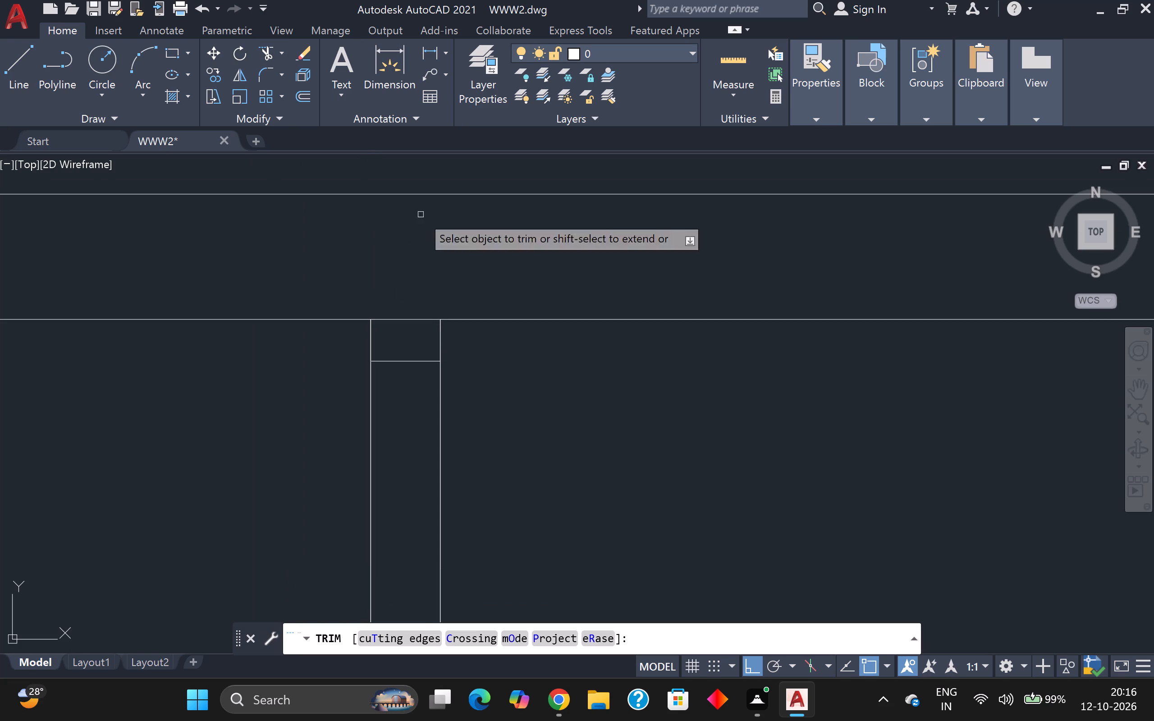
scroll(442, 239, "down", 3)
scroll(459, 316, "up", 1)
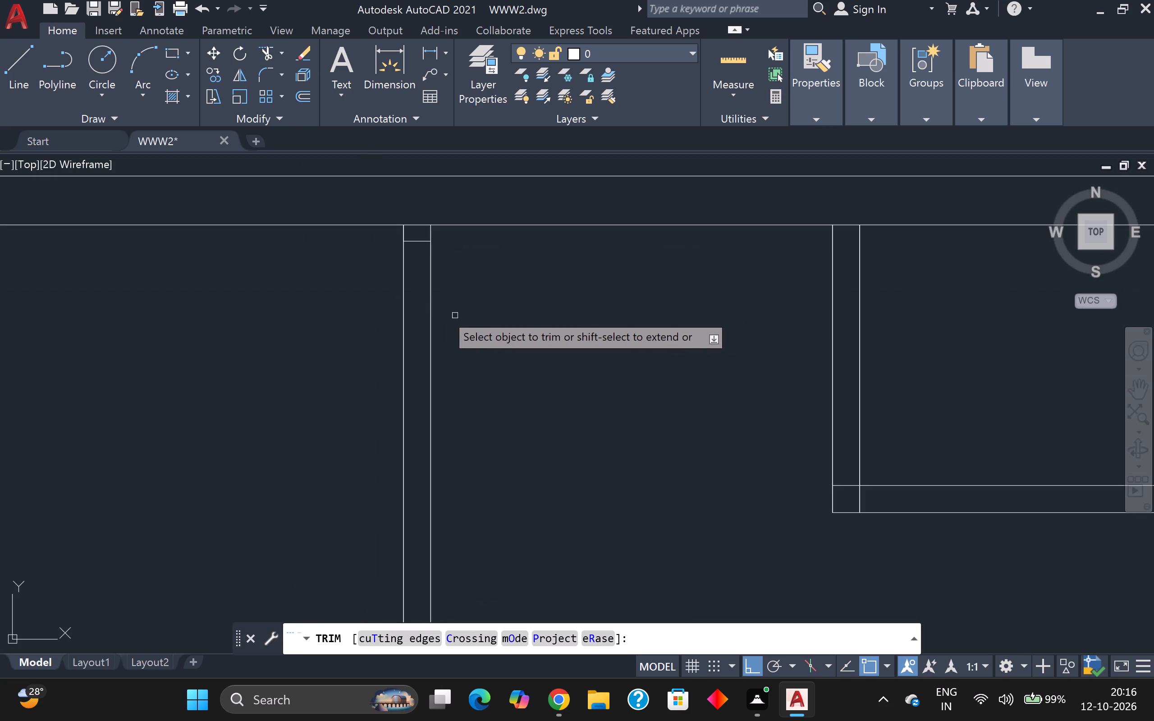
left_click(416, 226)
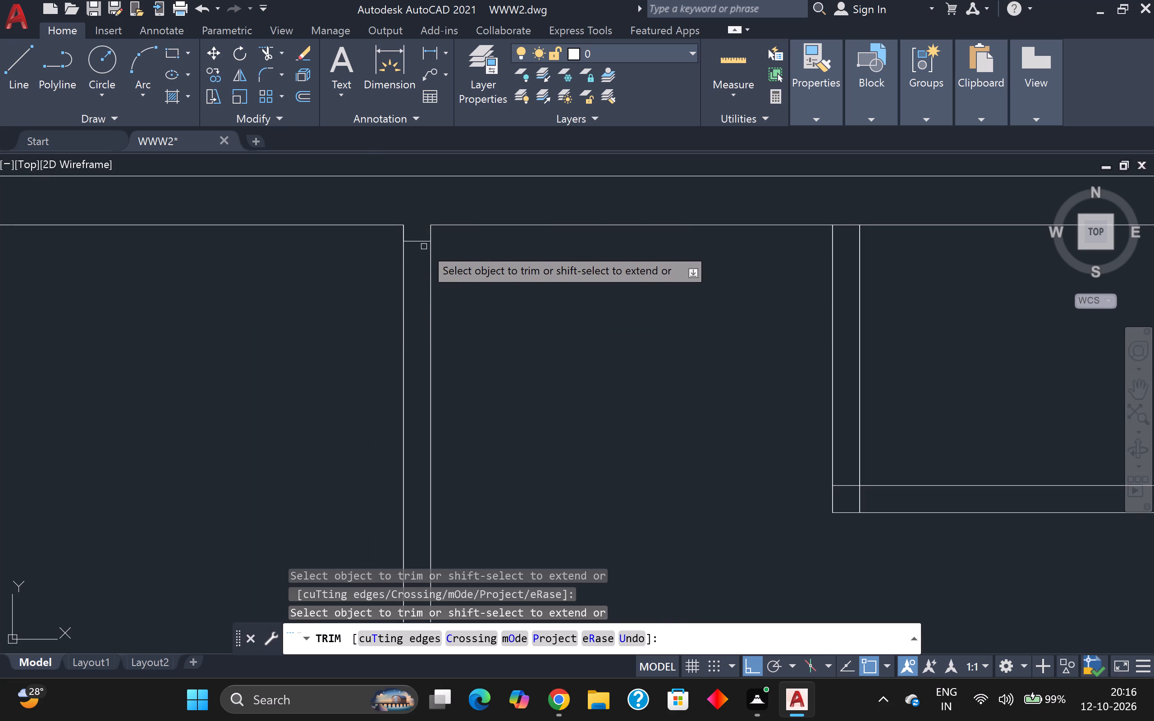
key("Escape")
Offset the short line across the upper-left room's partition 3' downward.
key("o")
key("Return")
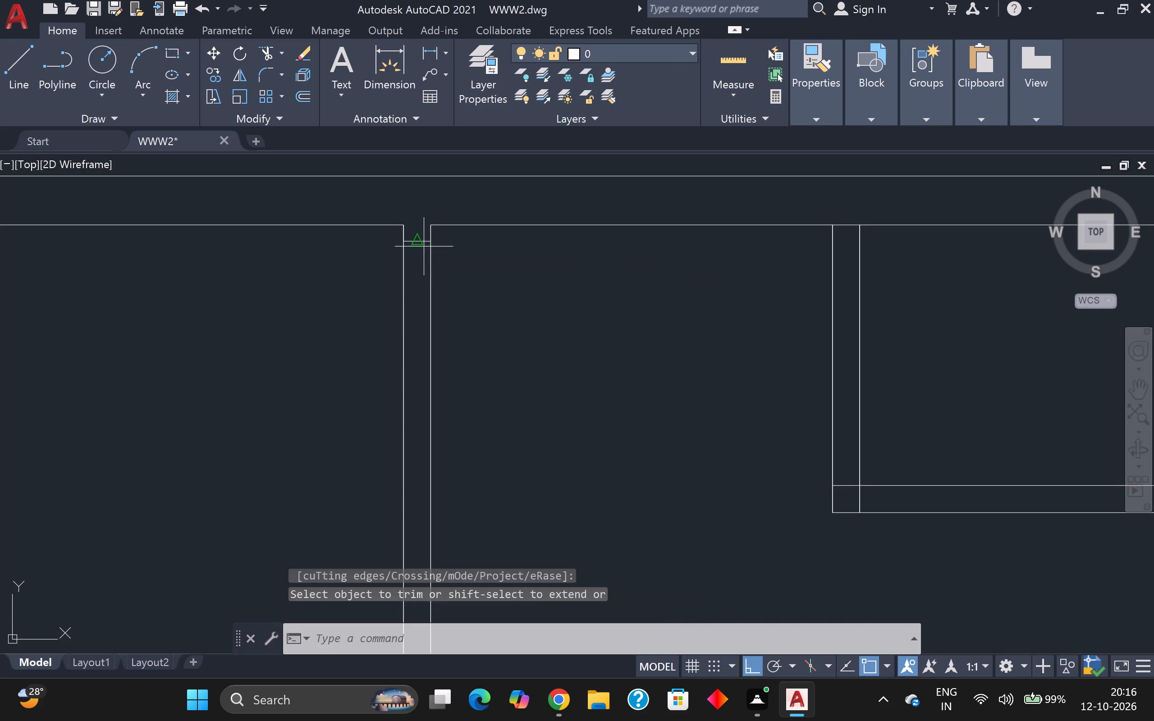
key("Return")
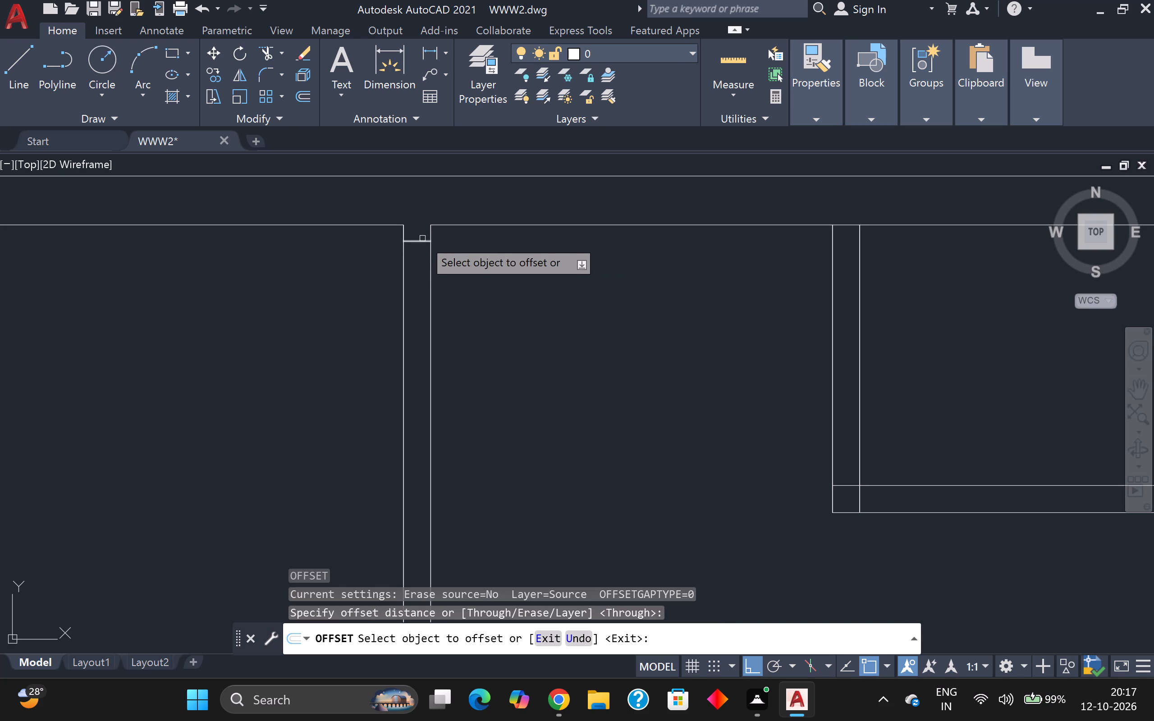
left_click(423, 242)
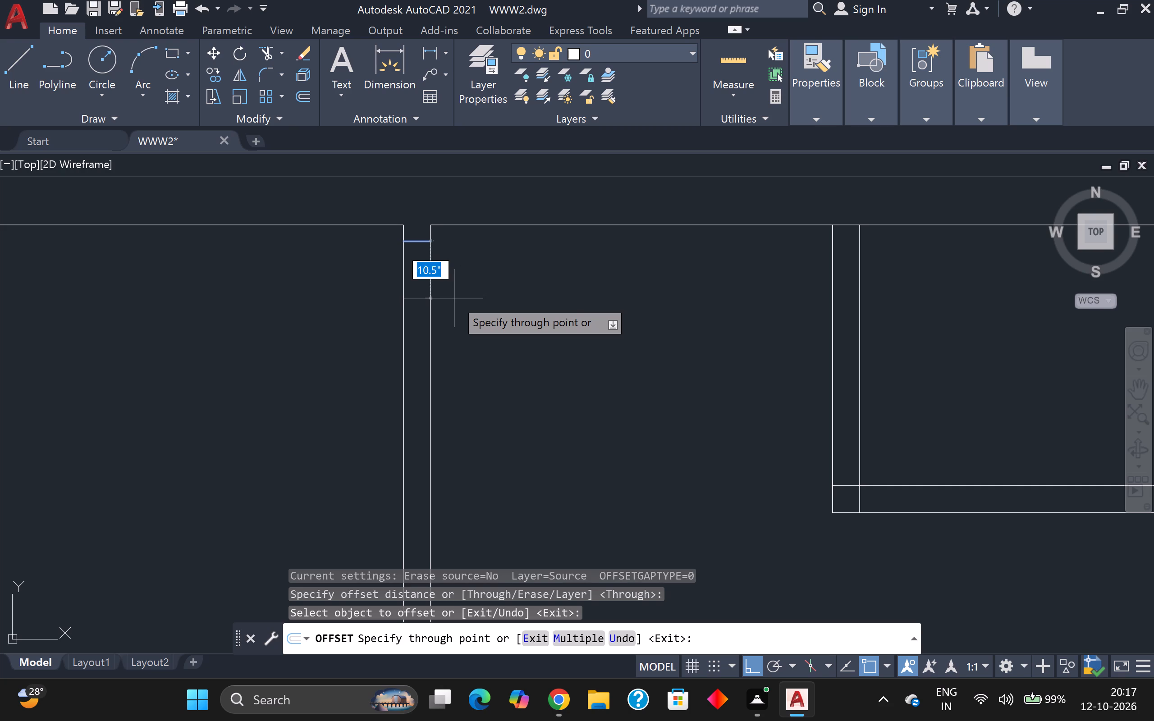
key("3")
key("apostrophe")
key("Return")
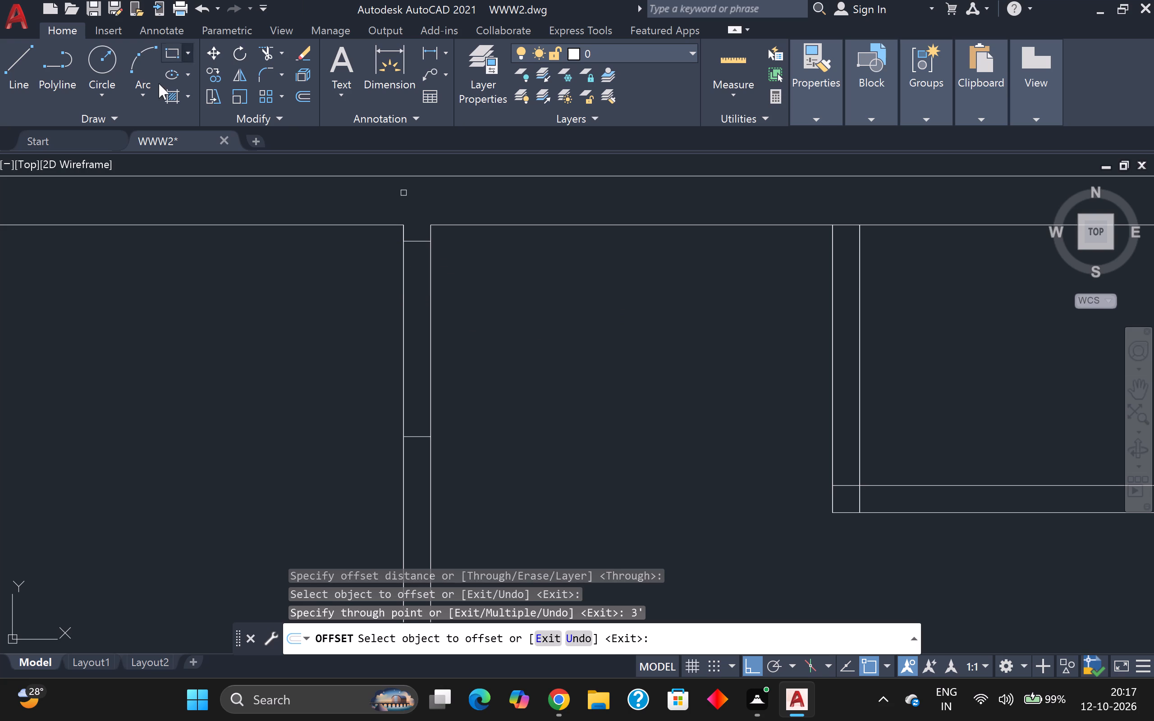
Trim both partition lines of the upper-left room between the two short lines 3' apart to open the doorway.
left_click(270, 50)
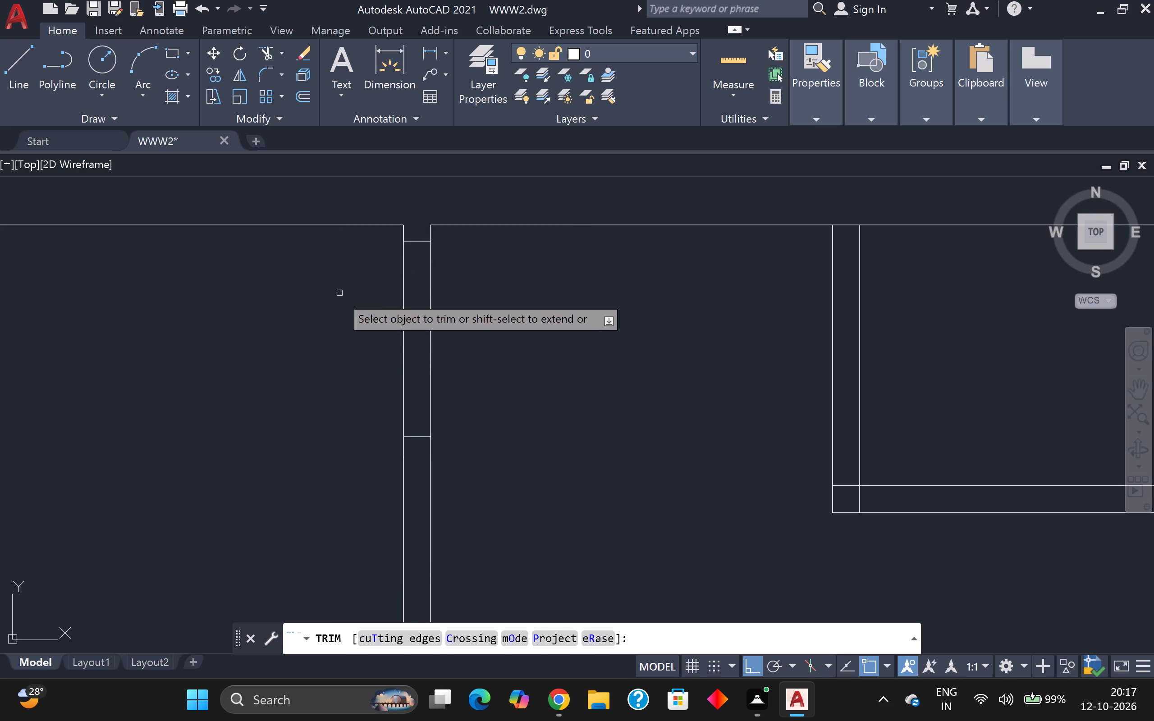
left_click(348, 310)
left_click(483, 325)
scroll(438, 301, "down", 3)
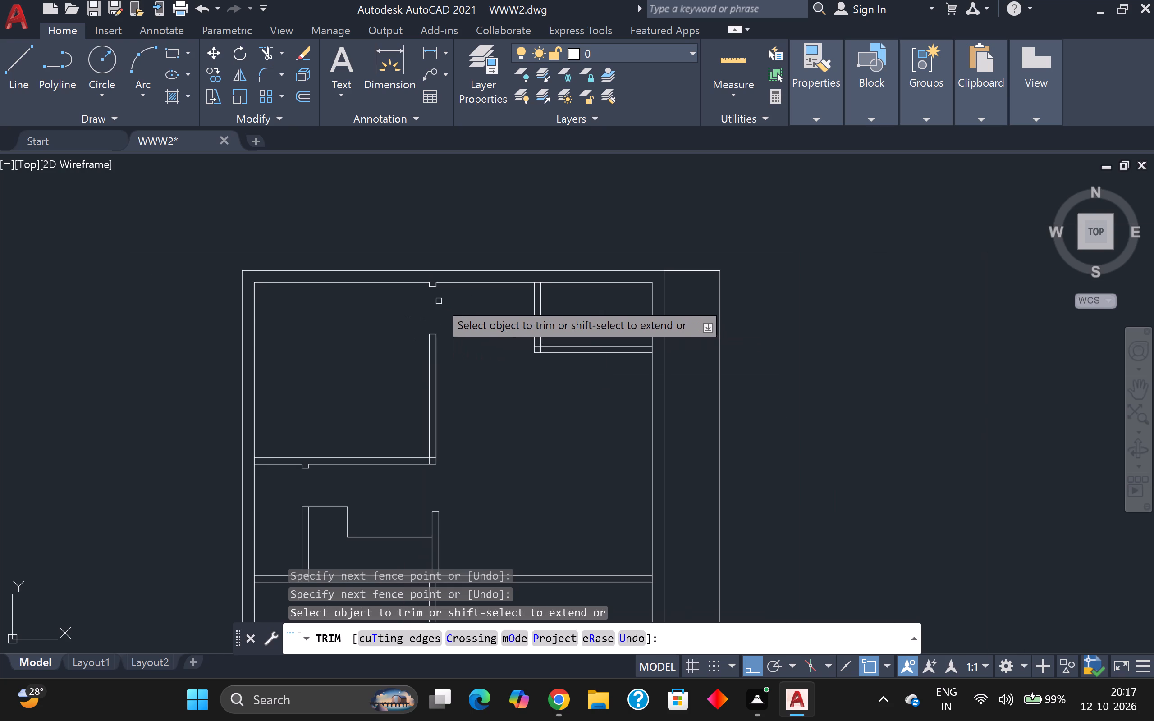
middle_click_drag(484, 320, 419, 292)
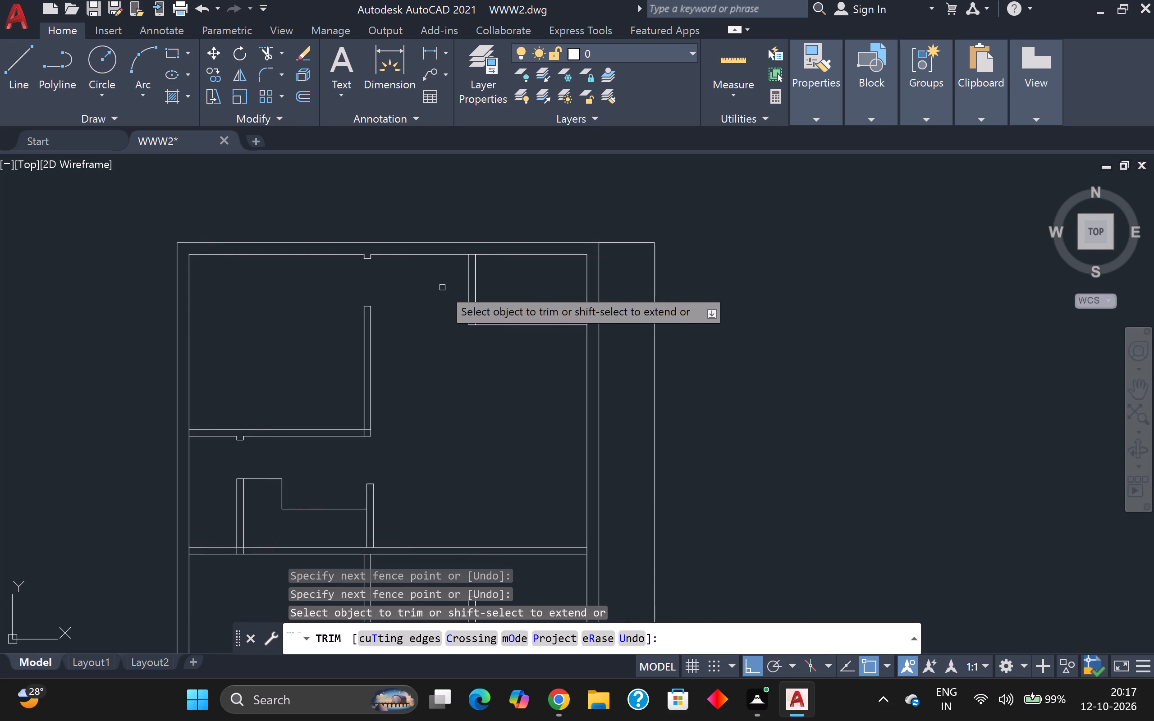
key("Escape")
Draw a short line across the small upper-right room's left partition, 3" below the top wall's inner line.
key("l")
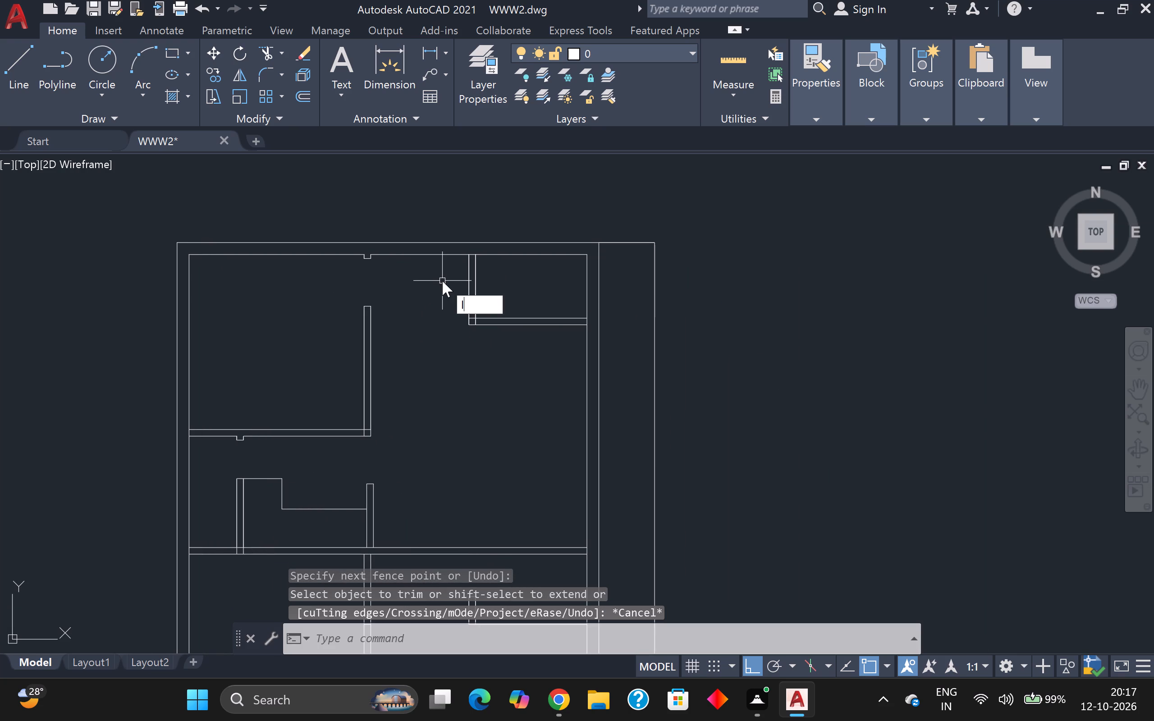
key("Return")
scroll(472, 263, "up", 5)
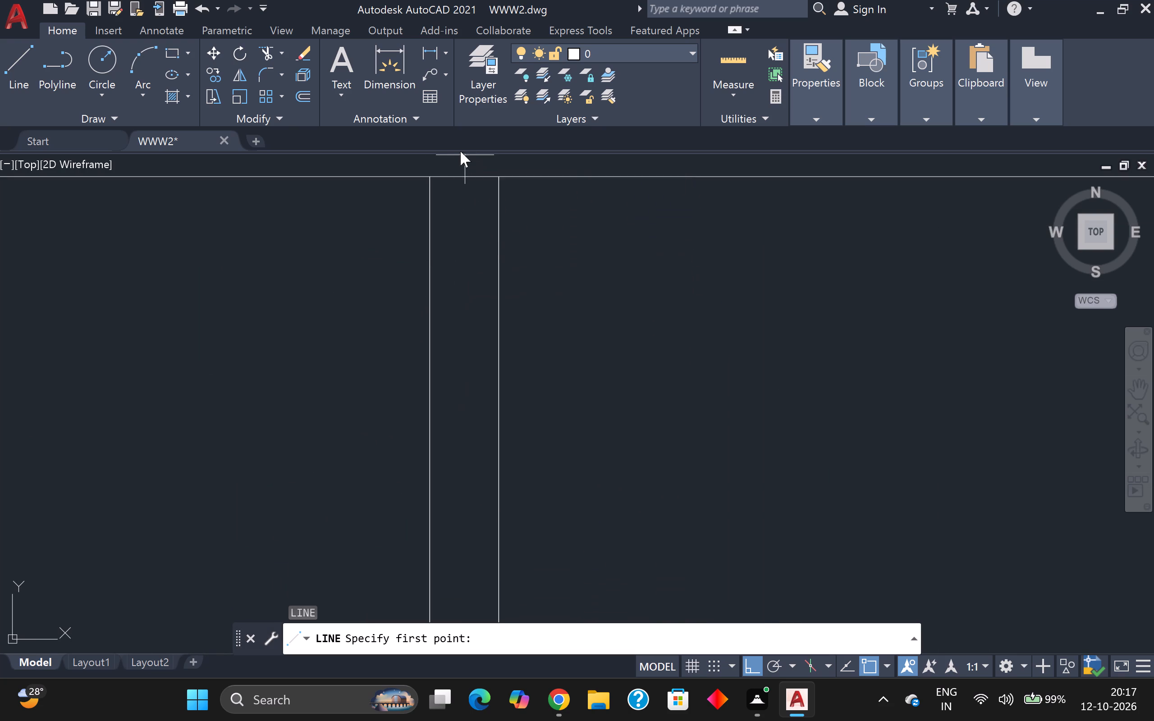
left_click(430, 178)
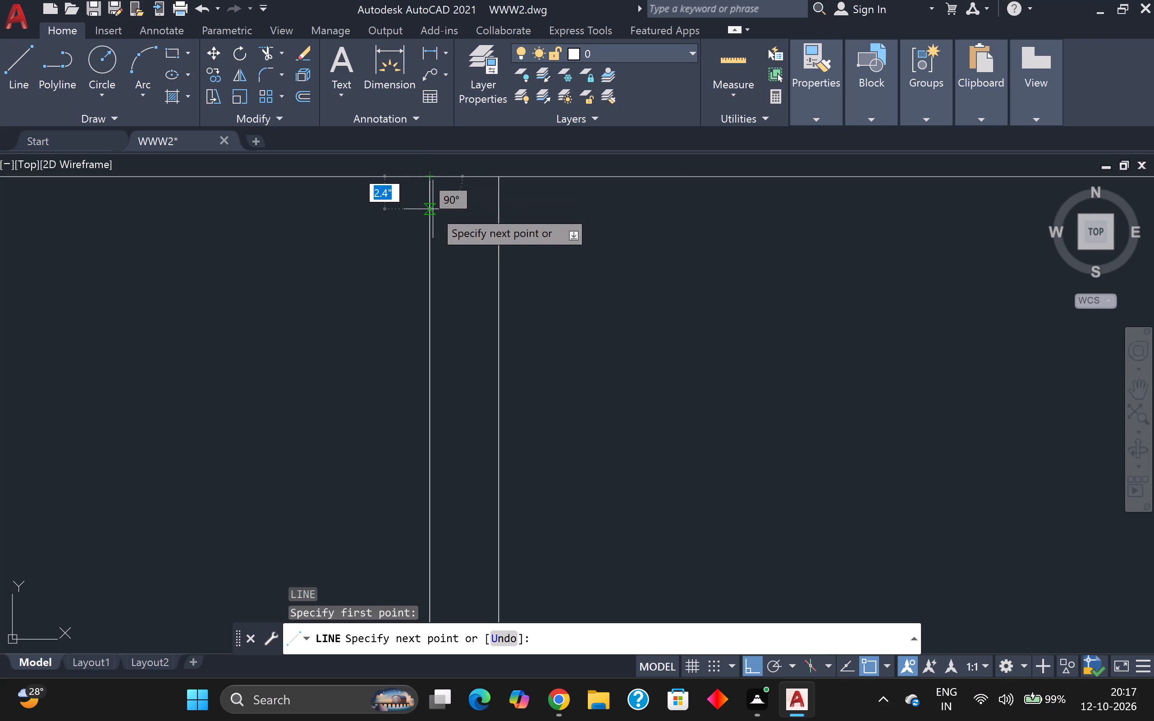
key("3")
key("Return")
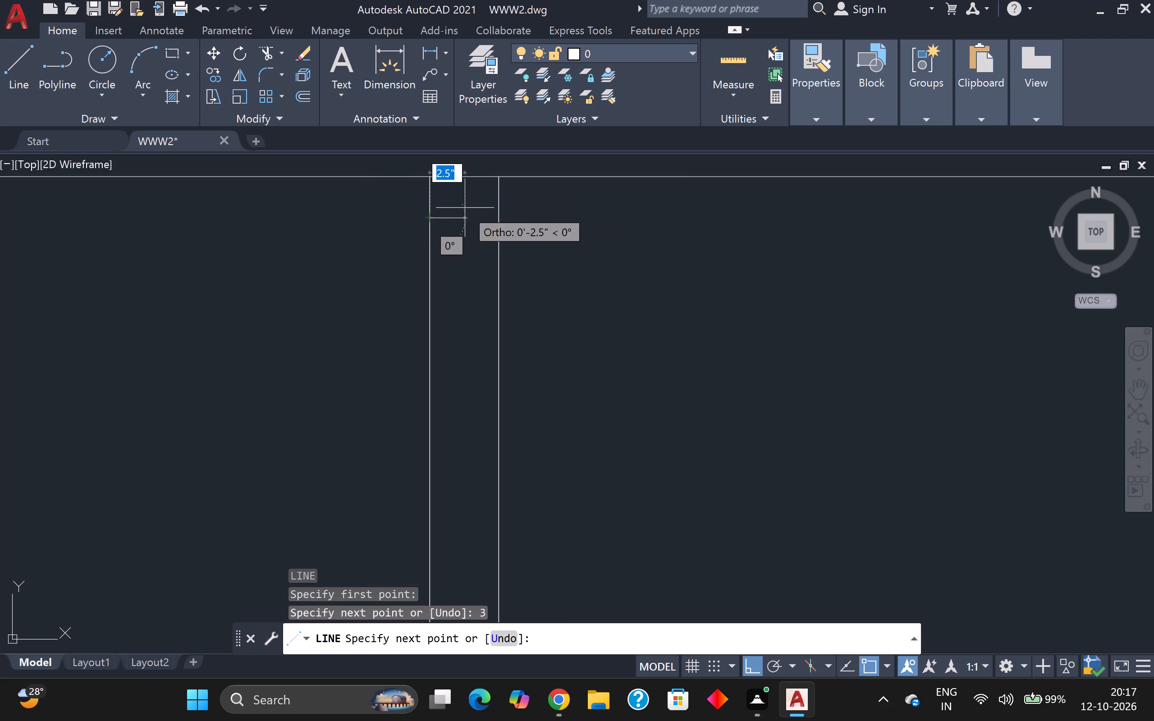
left_click(497, 219)
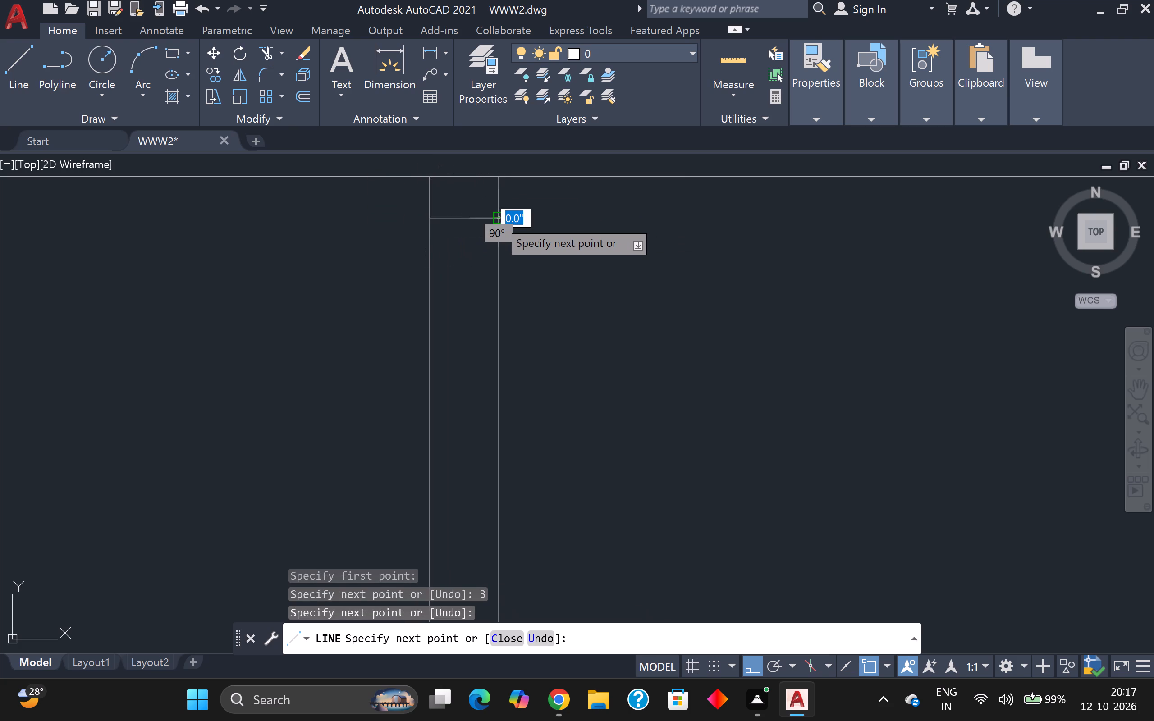
key("Escape")
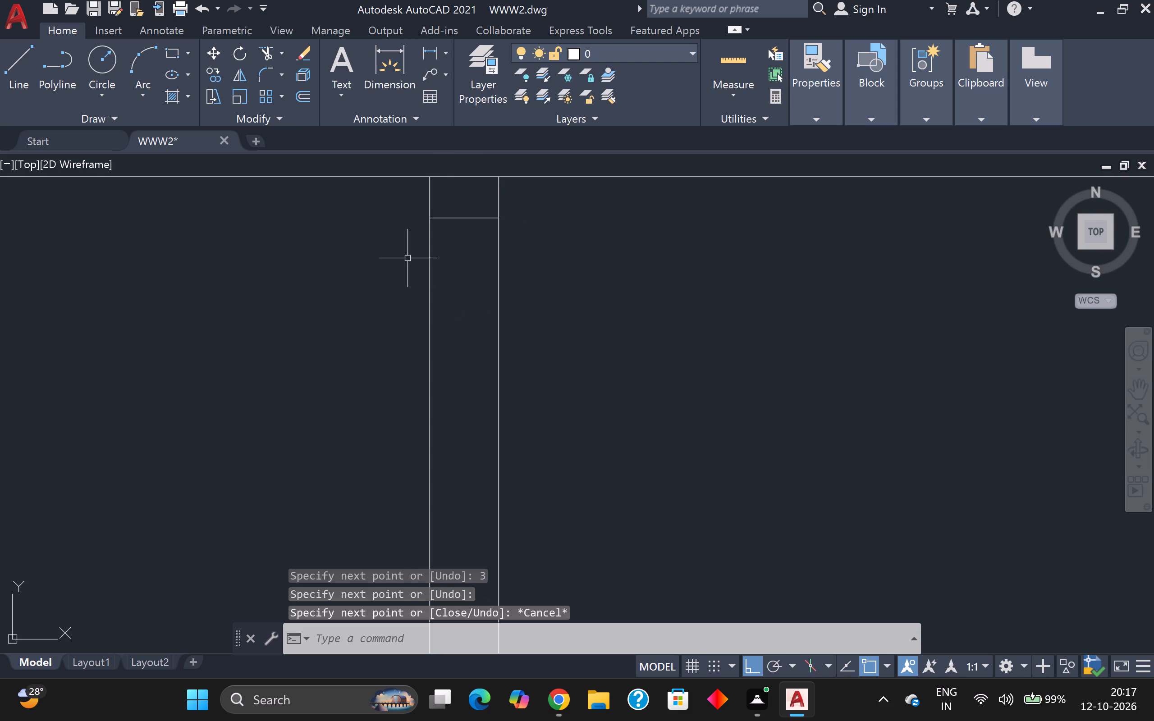
Trim the top wall's inner line between the two lines of the small upper-right room's partition.
left_click(273, 52)
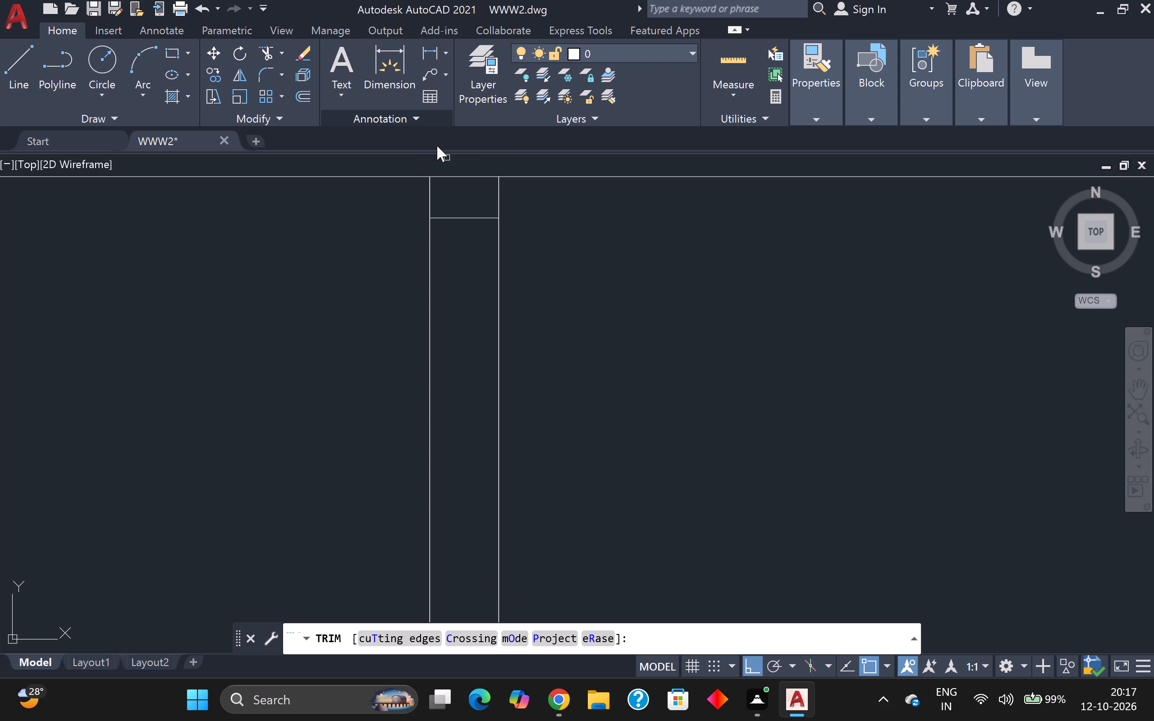
left_click(480, 176)
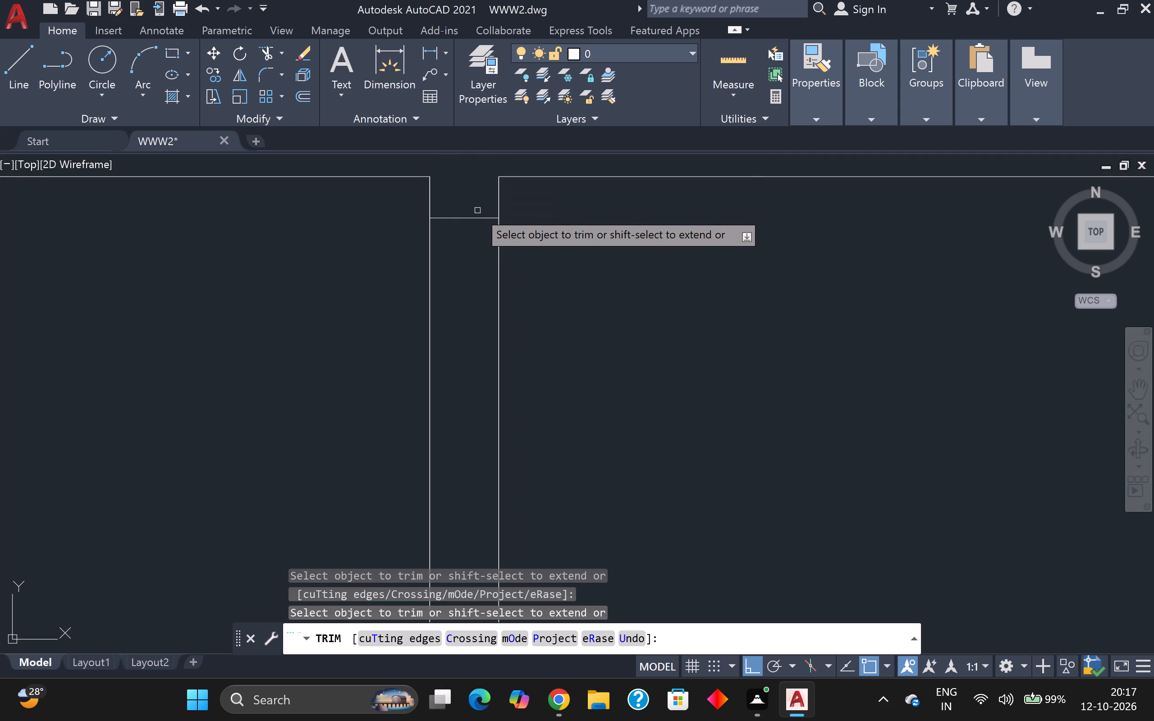
key("Escape")
Offset the short line across the small upper-right room's left partition 2'5" downward.
key("o")
key("Return")
key("Return")
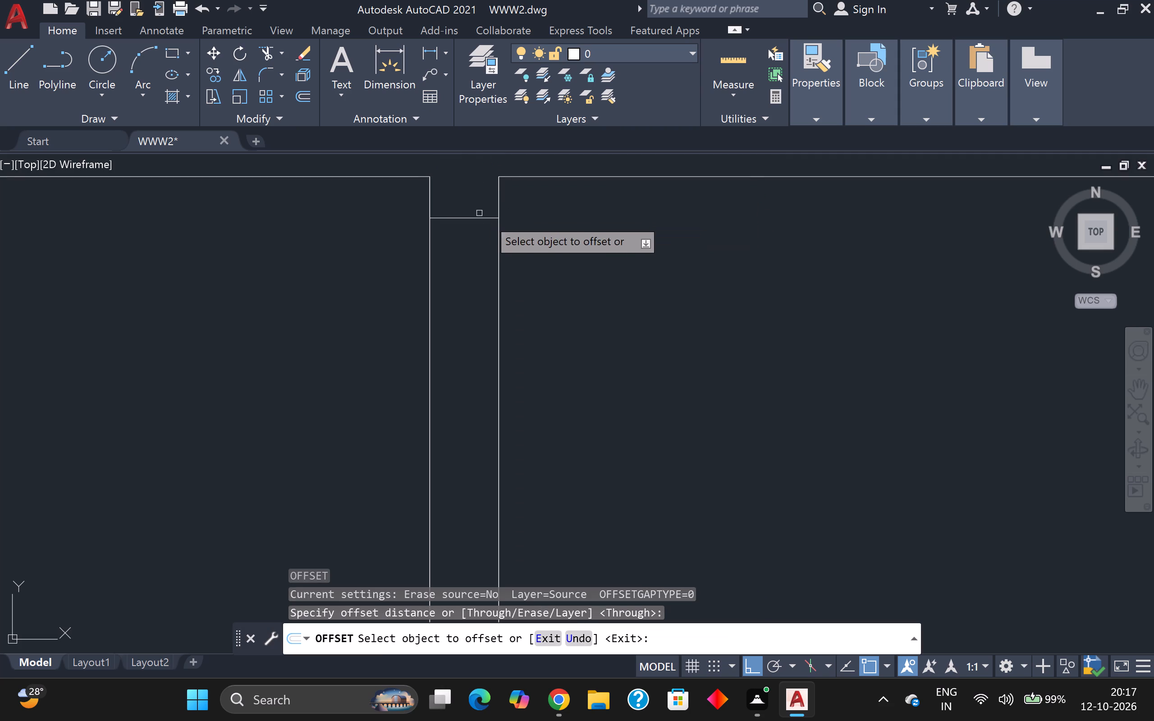
left_click(477, 219)
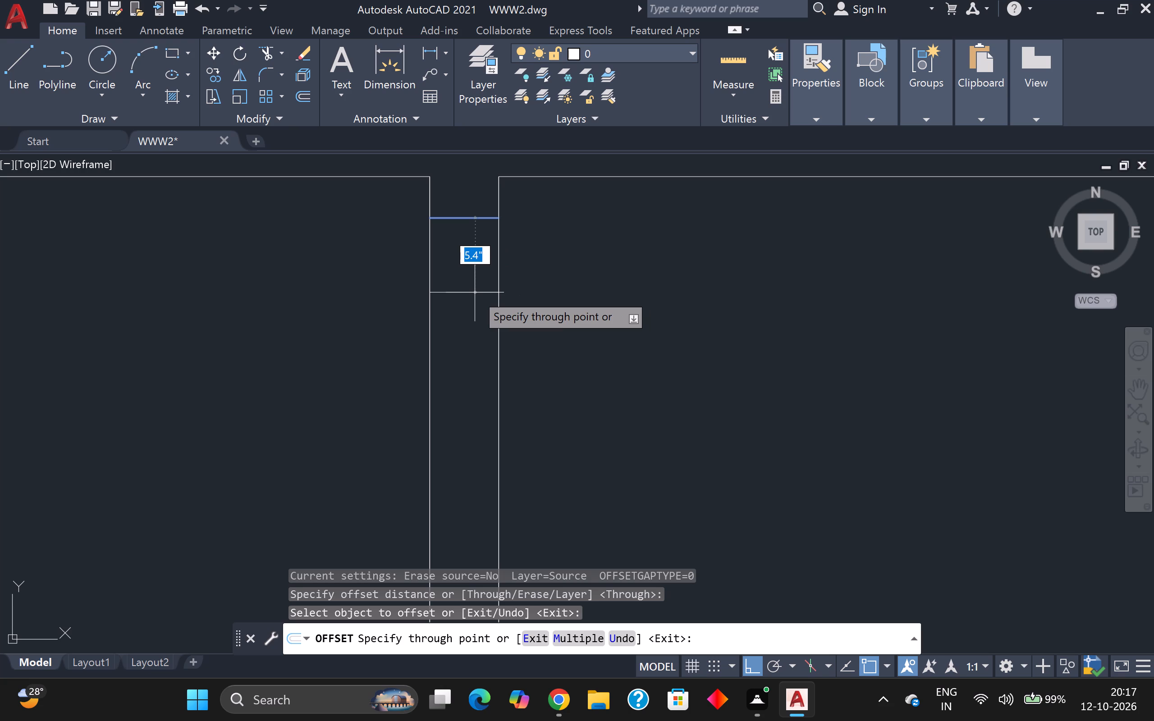
key("2")
type("'5")
key("Return")
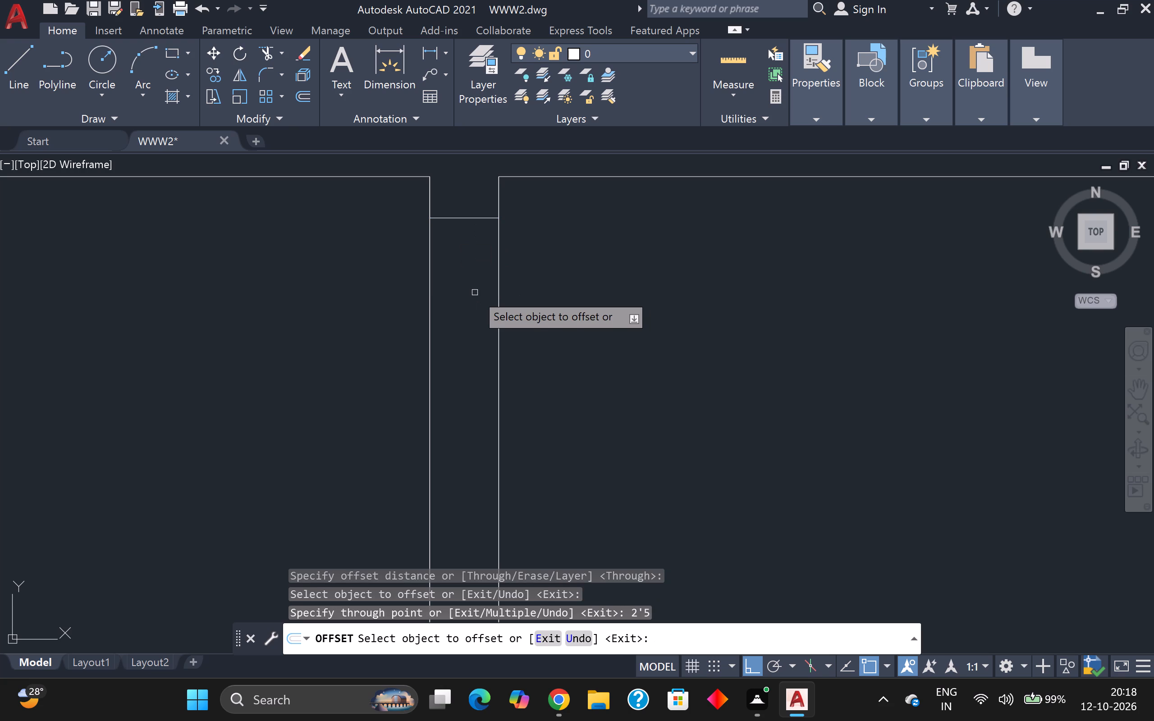
scroll(461, 278, "down", 3)
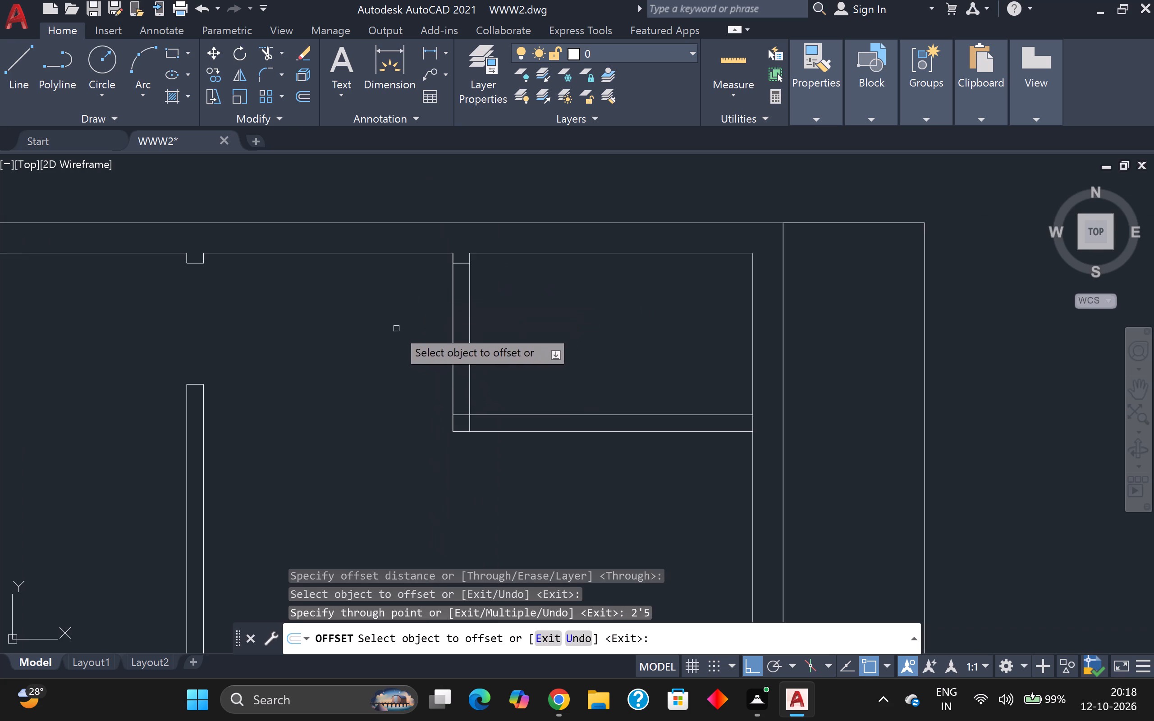
left_click(414, 302)
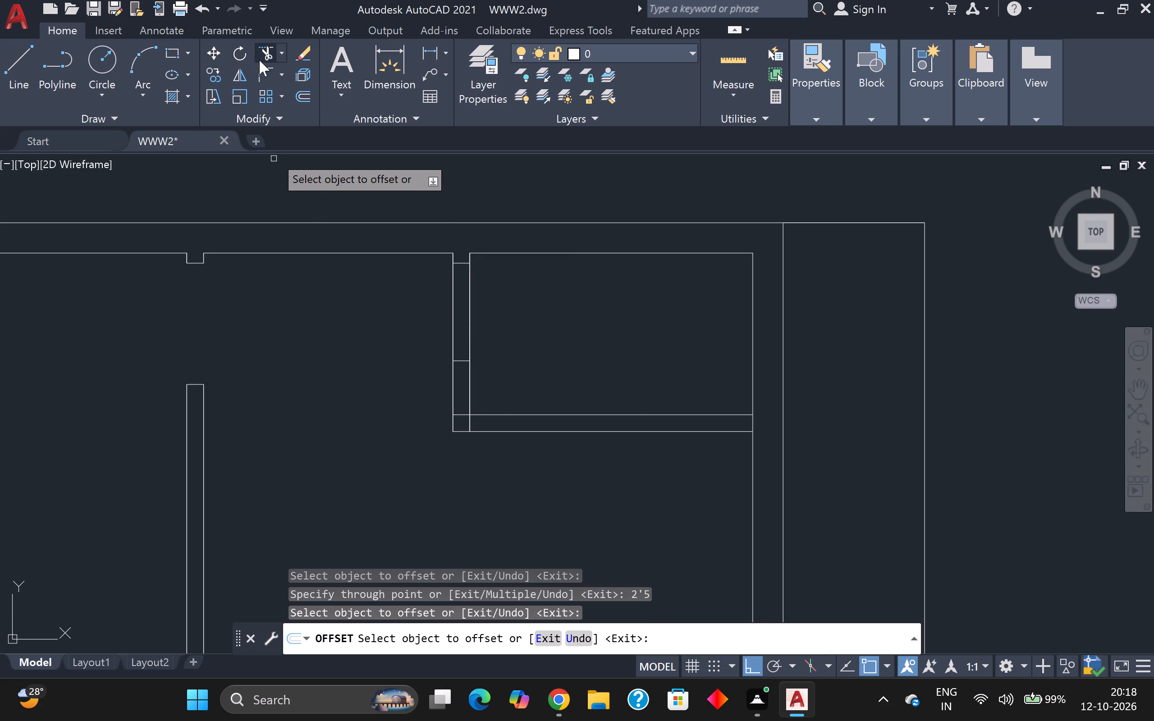
scroll(261, 63, "down", 4)
scroll(299, 224, "down", 4)
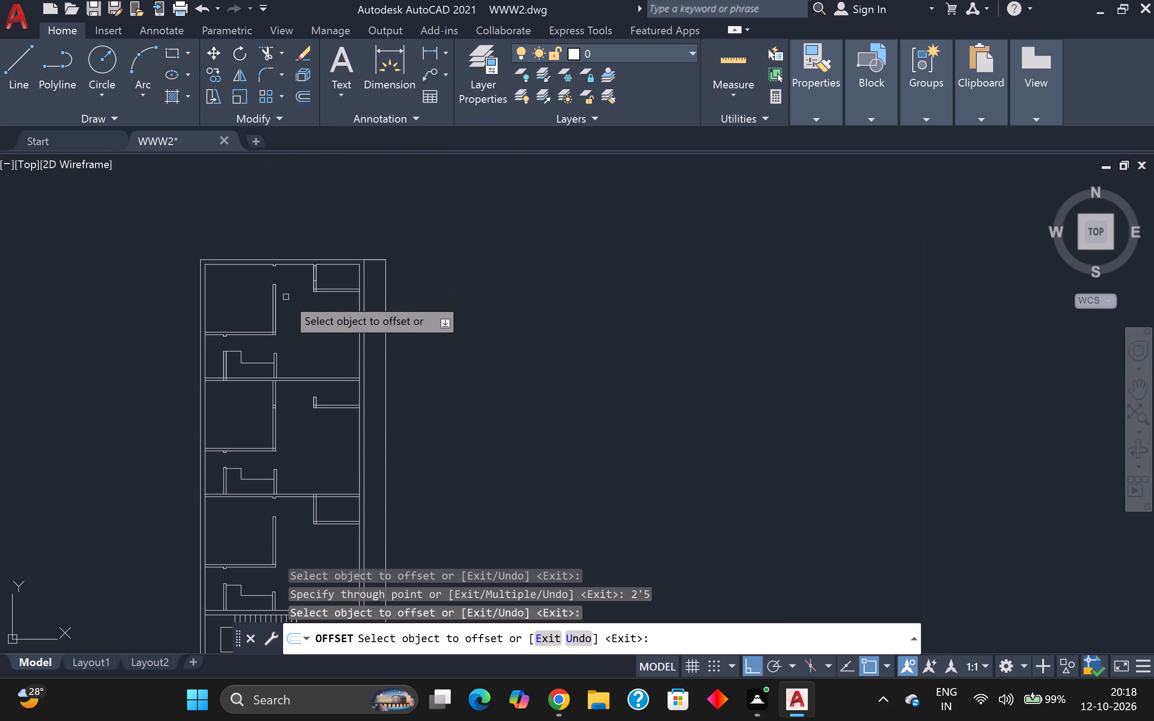
scroll(284, 321, "up", 2)
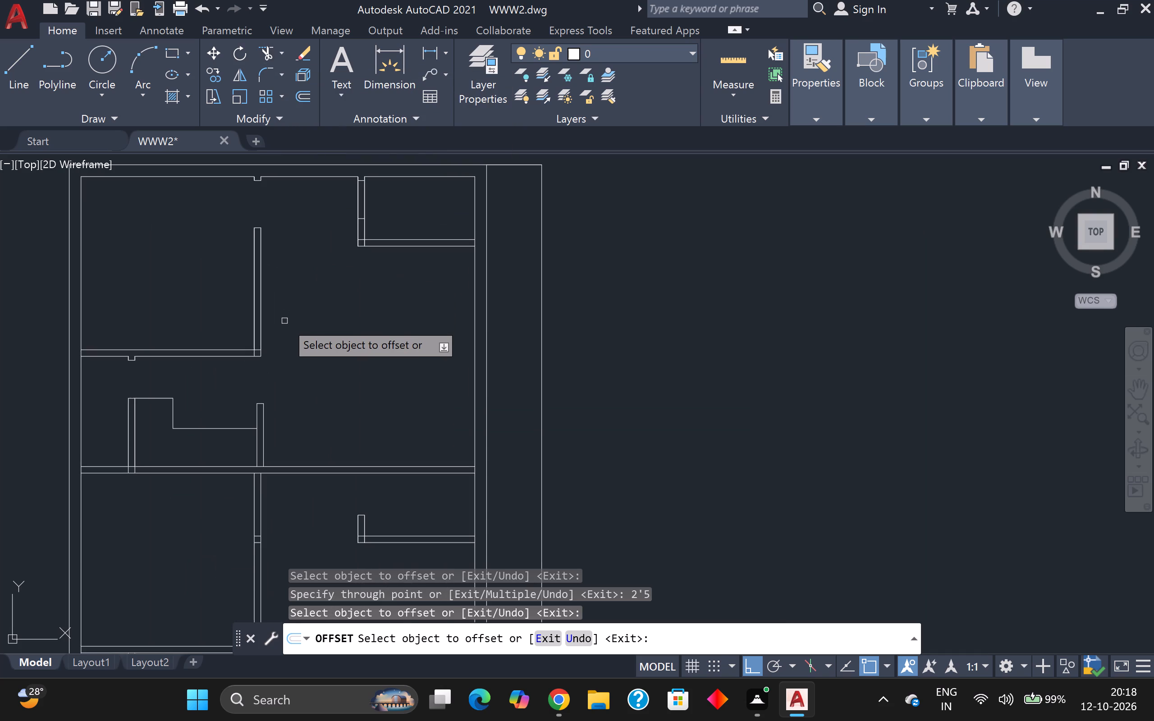
Trim both left partition lines of the small upper-right room between its two short lines to open the doorway.
left_click(274, 55)
left_click(344, 204)
left_click(383, 201)
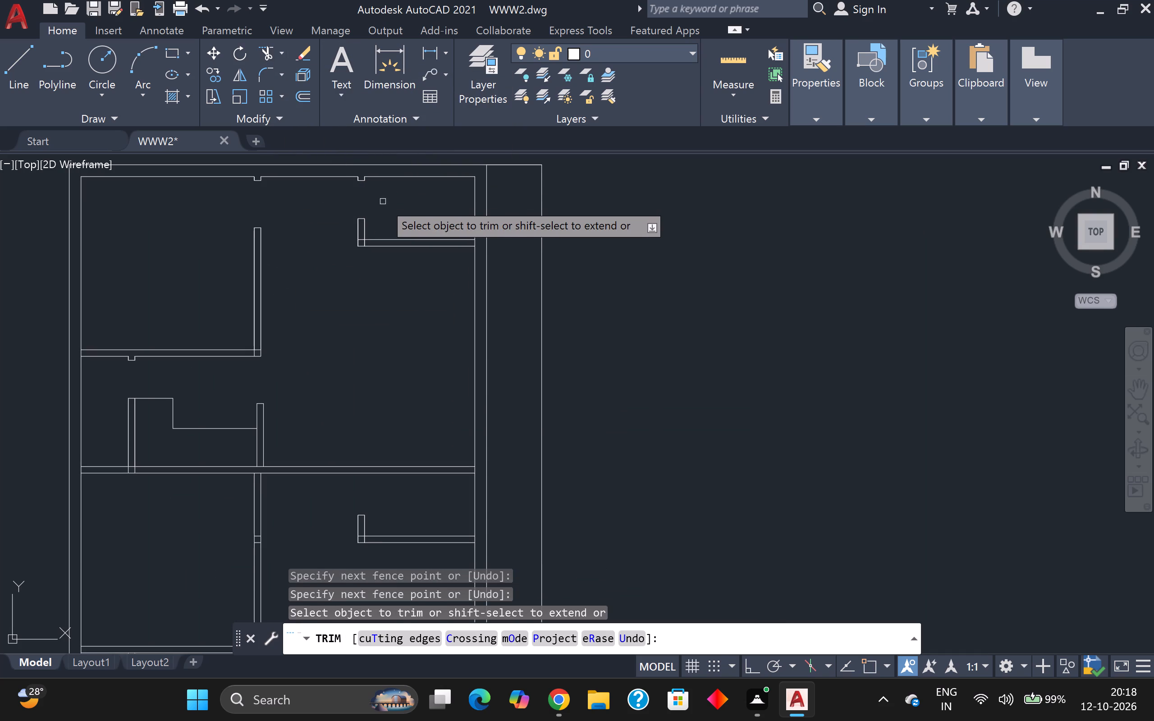
Trim the overlapping partition lines inside the lower-left corner of the small upper-right room's walls.
scroll(383, 201, "up", 1)
scroll(383, 201, "down", 3)
scroll(380, 208, "up", 3)
scroll(353, 242, "up", 2)
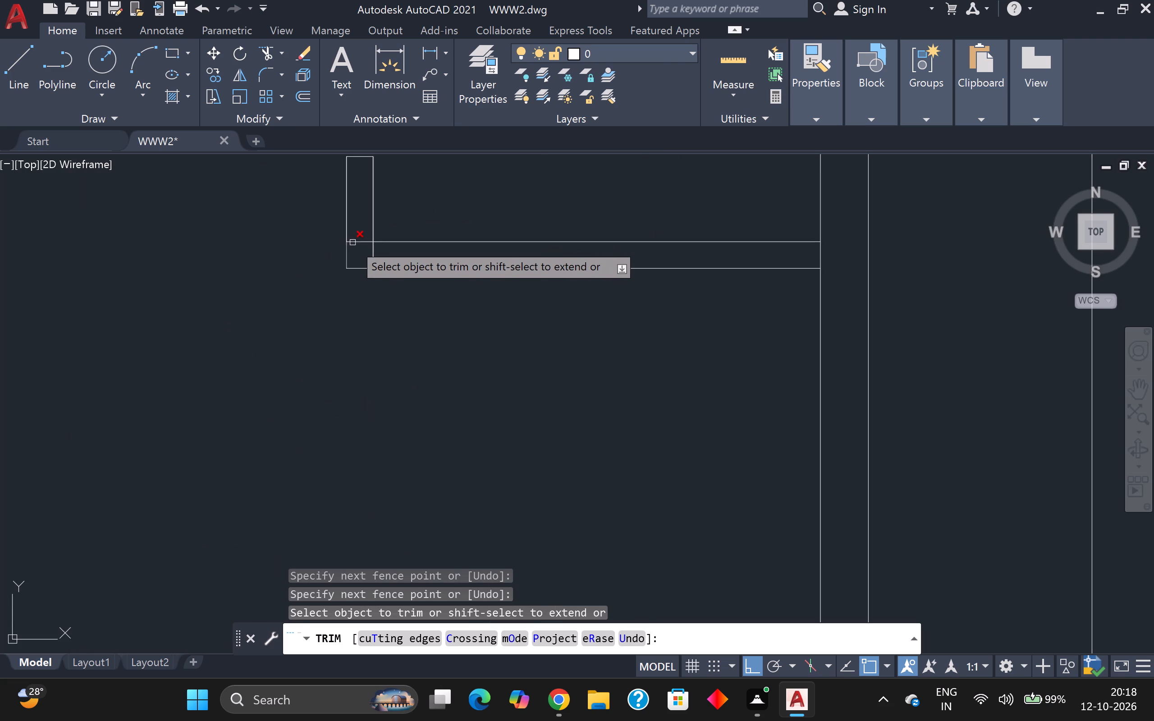
left_click(355, 242)
left_click(373, 256)
Trim the overlapping partition lines inside the lower-right corner of the upper-left room's walls.
scroll(373, 256, "down", 2)
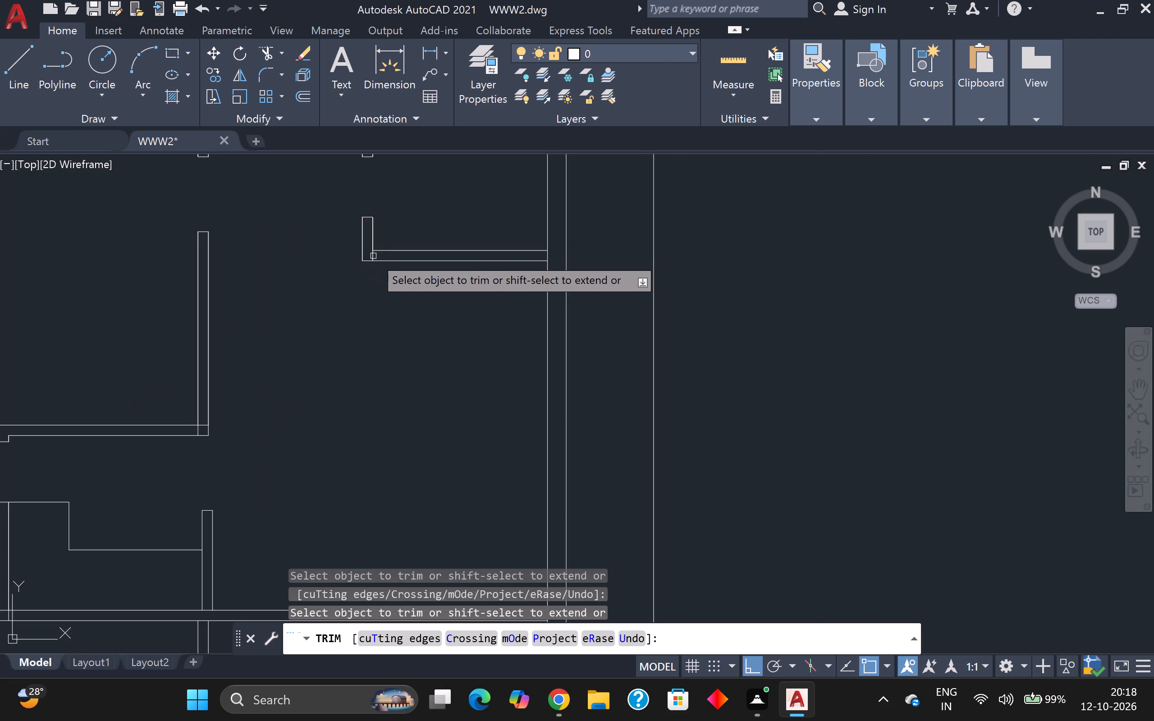
scroll(389, 211, "down", 1)
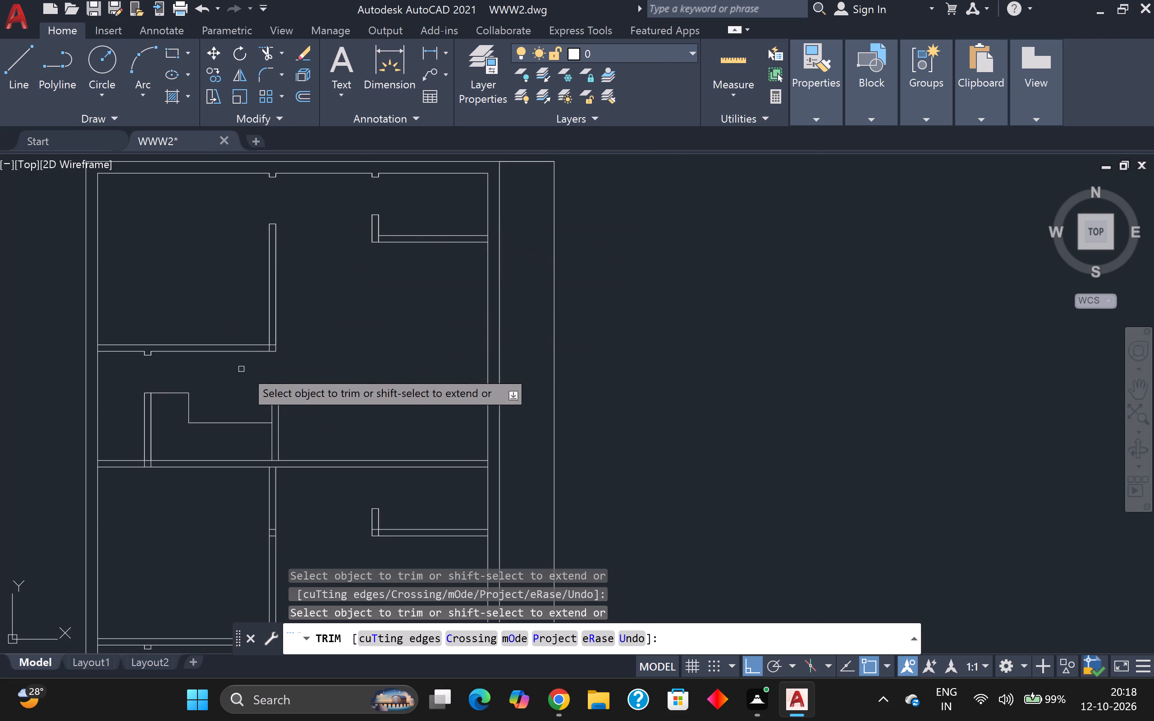
scroll(266, 364, "up", 3)
left_click(274, 302)
left_click(292, 281)
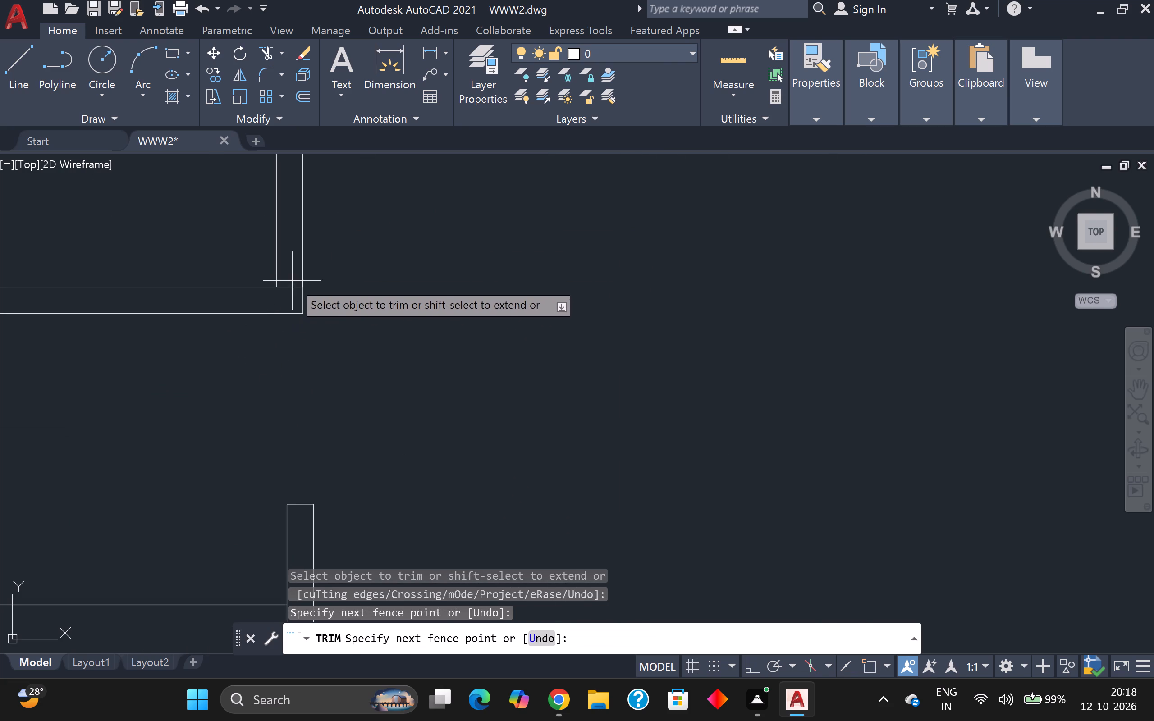
left_click(292, 292)
Trim the junction where the short left partition below the upper-left room meets the cross wall.
scroll(295, 292, "down", 2)
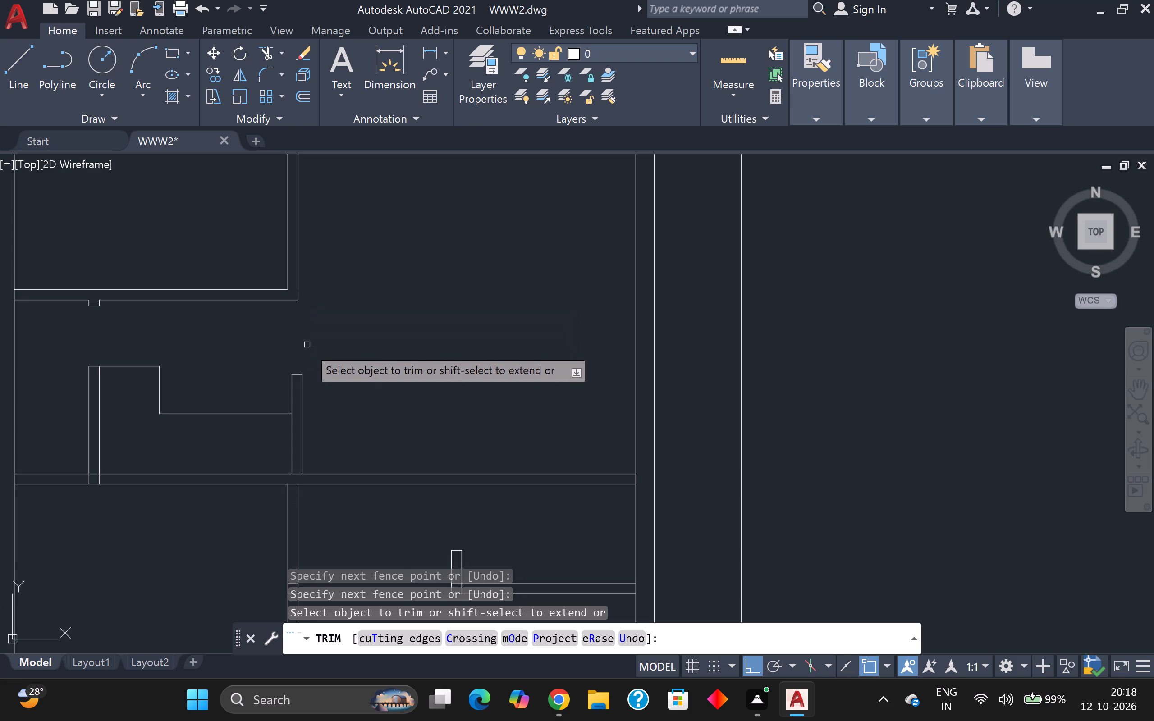
middle_click_drag(318, 408, 474, 363)
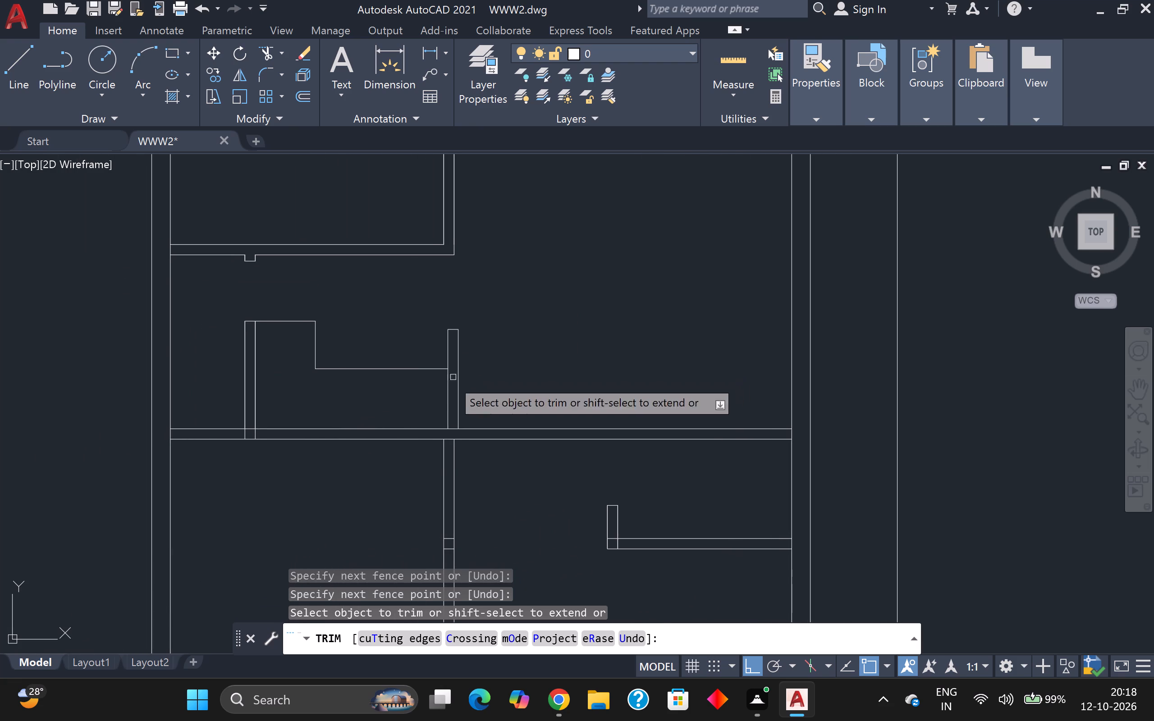
scroll(286, 433, "up", 2)
left_click(190, 425)
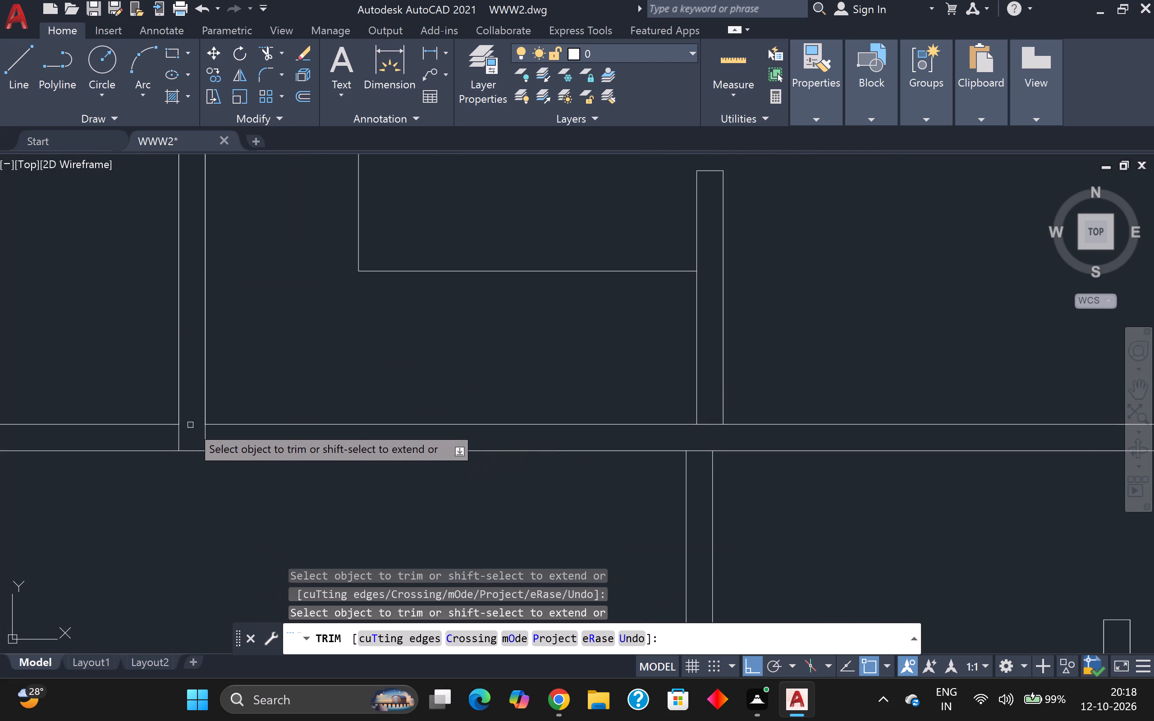
left_click(171, 443)
left_click(232, 443)
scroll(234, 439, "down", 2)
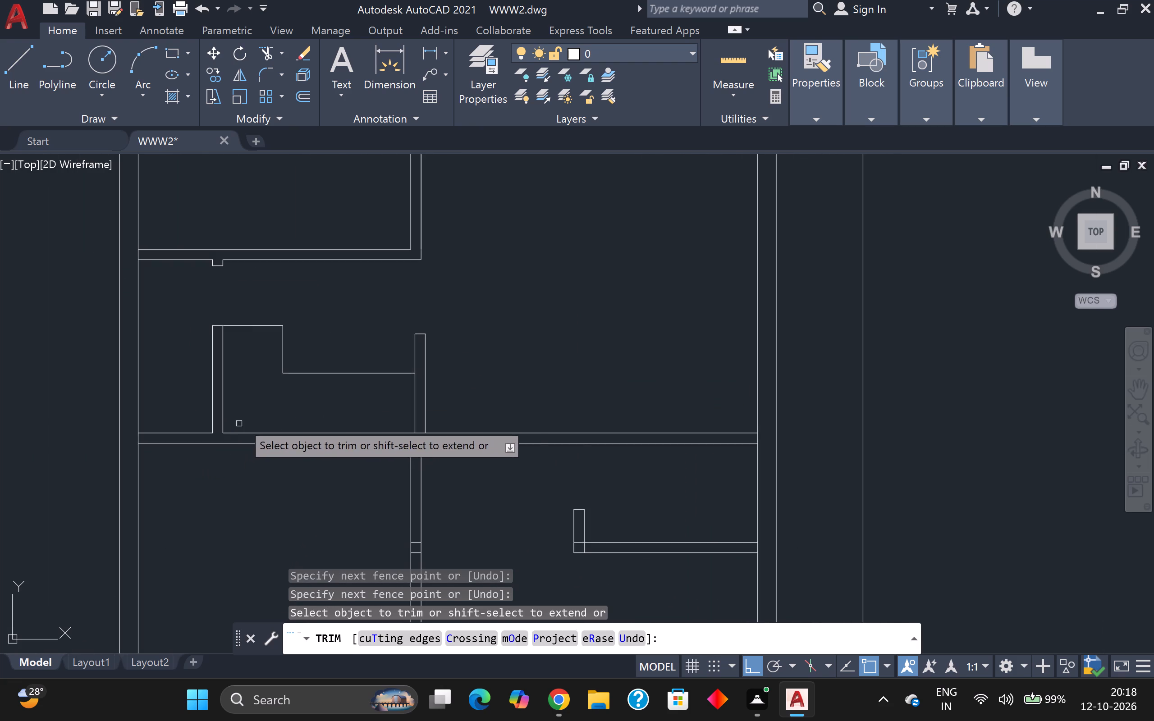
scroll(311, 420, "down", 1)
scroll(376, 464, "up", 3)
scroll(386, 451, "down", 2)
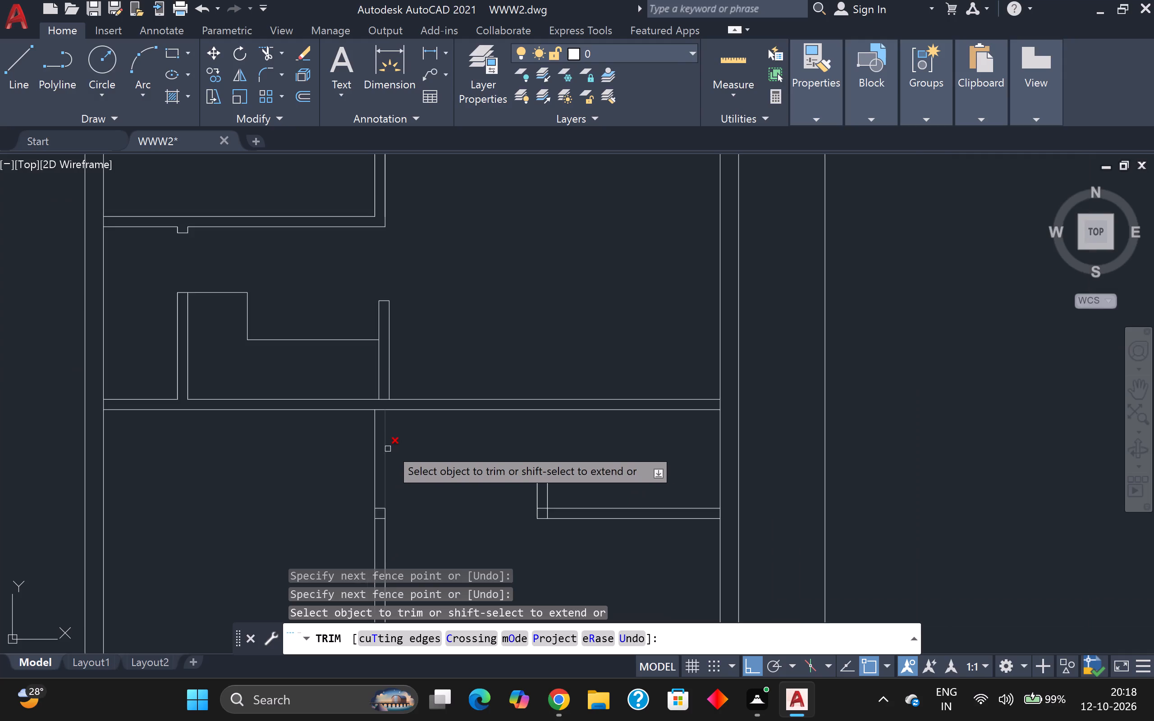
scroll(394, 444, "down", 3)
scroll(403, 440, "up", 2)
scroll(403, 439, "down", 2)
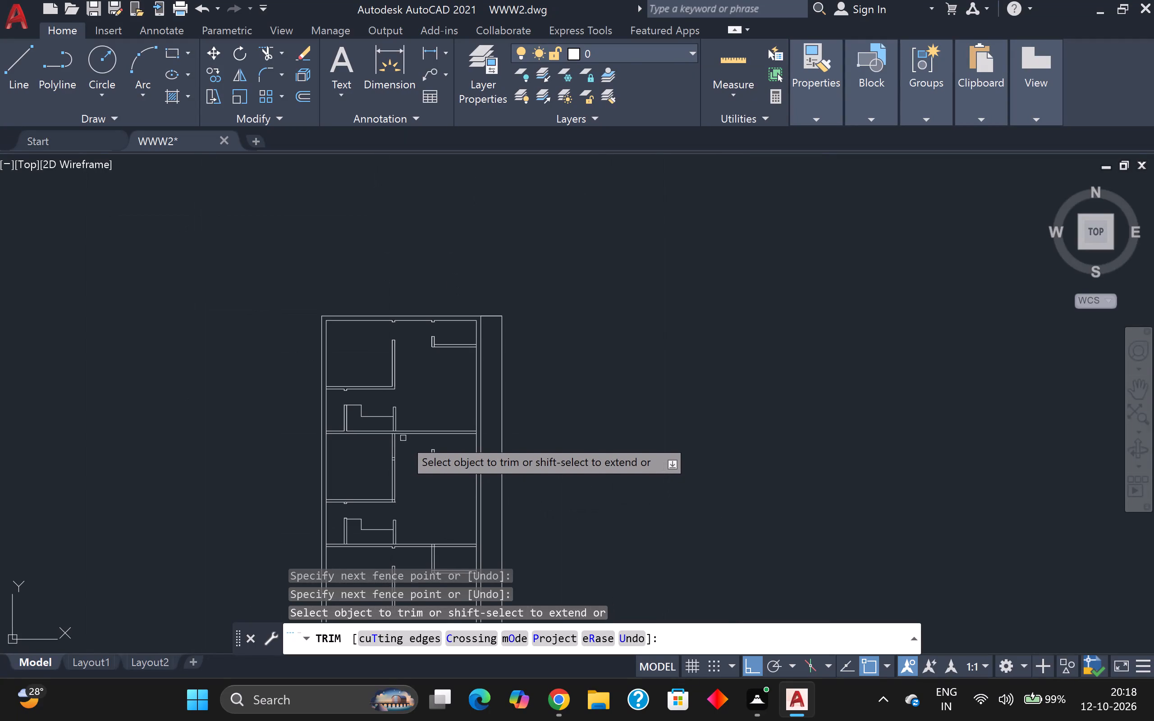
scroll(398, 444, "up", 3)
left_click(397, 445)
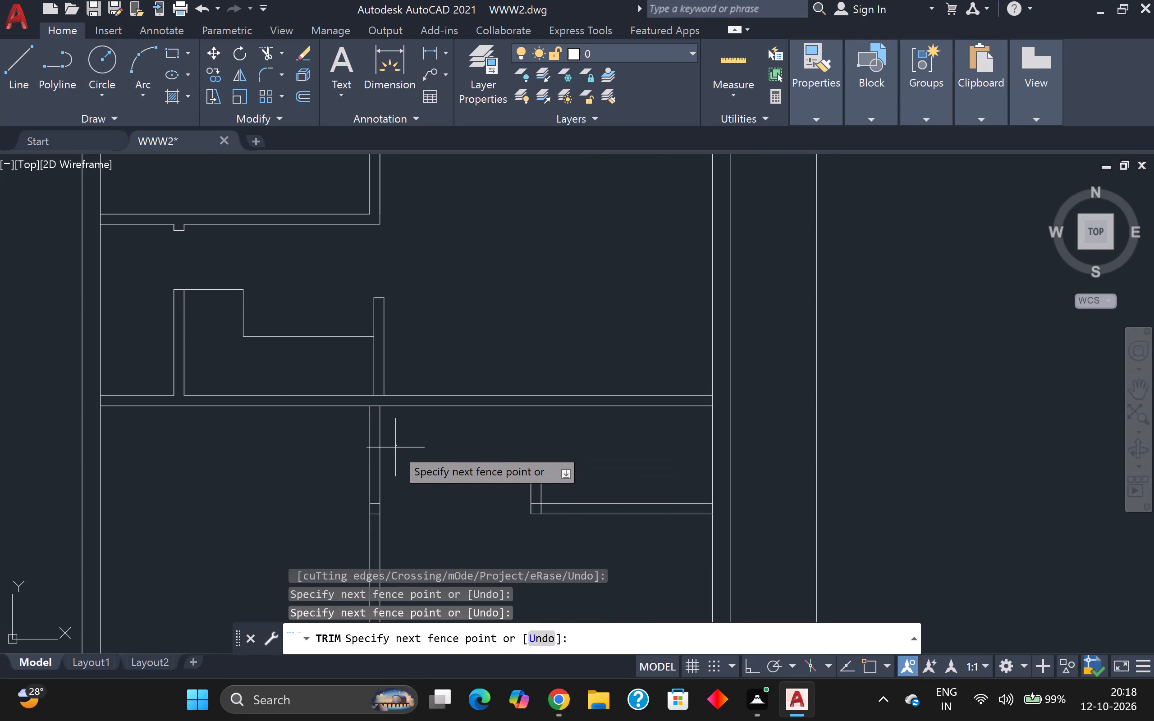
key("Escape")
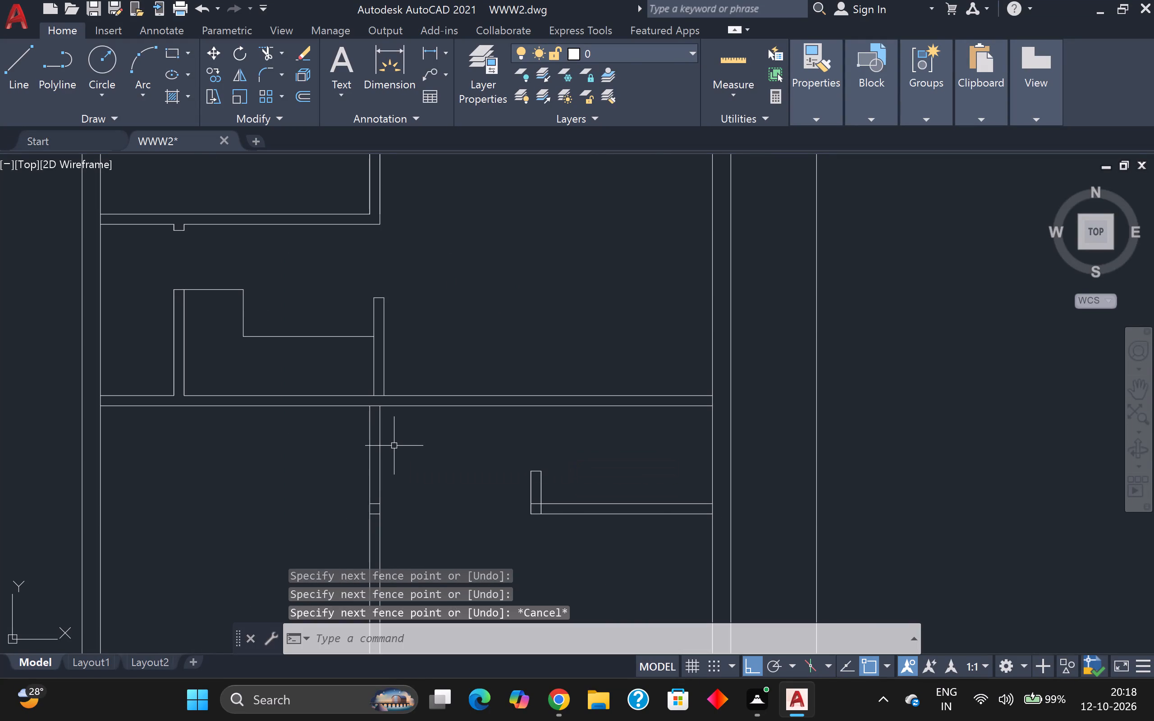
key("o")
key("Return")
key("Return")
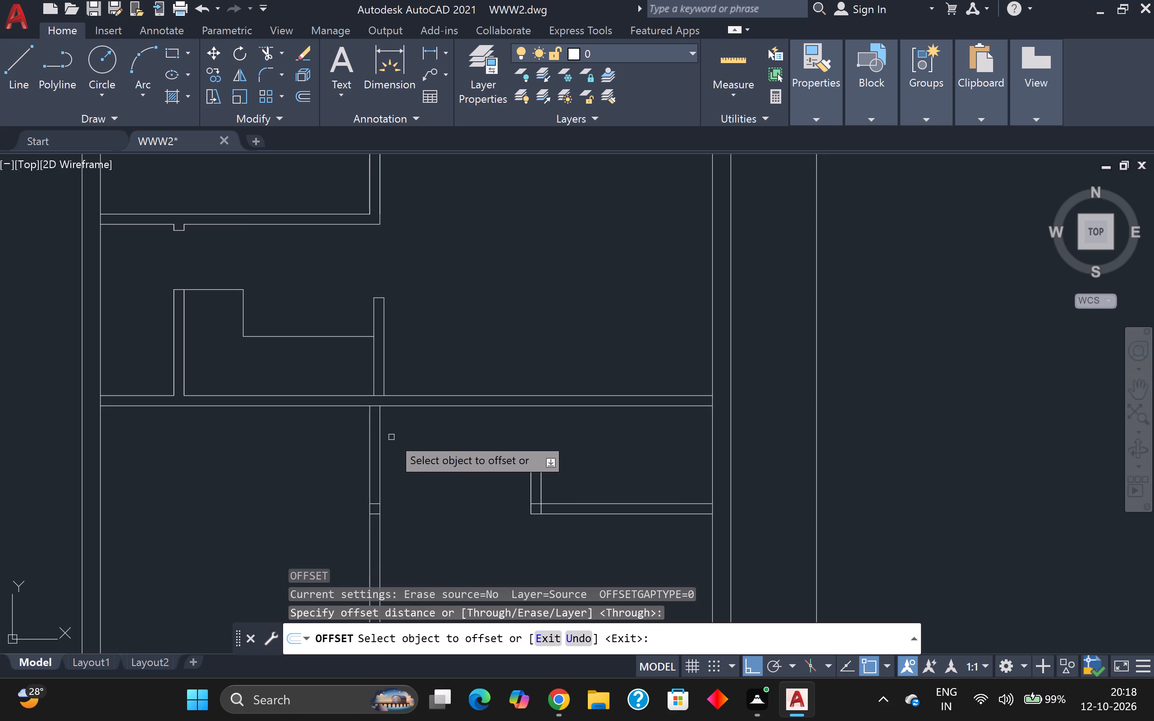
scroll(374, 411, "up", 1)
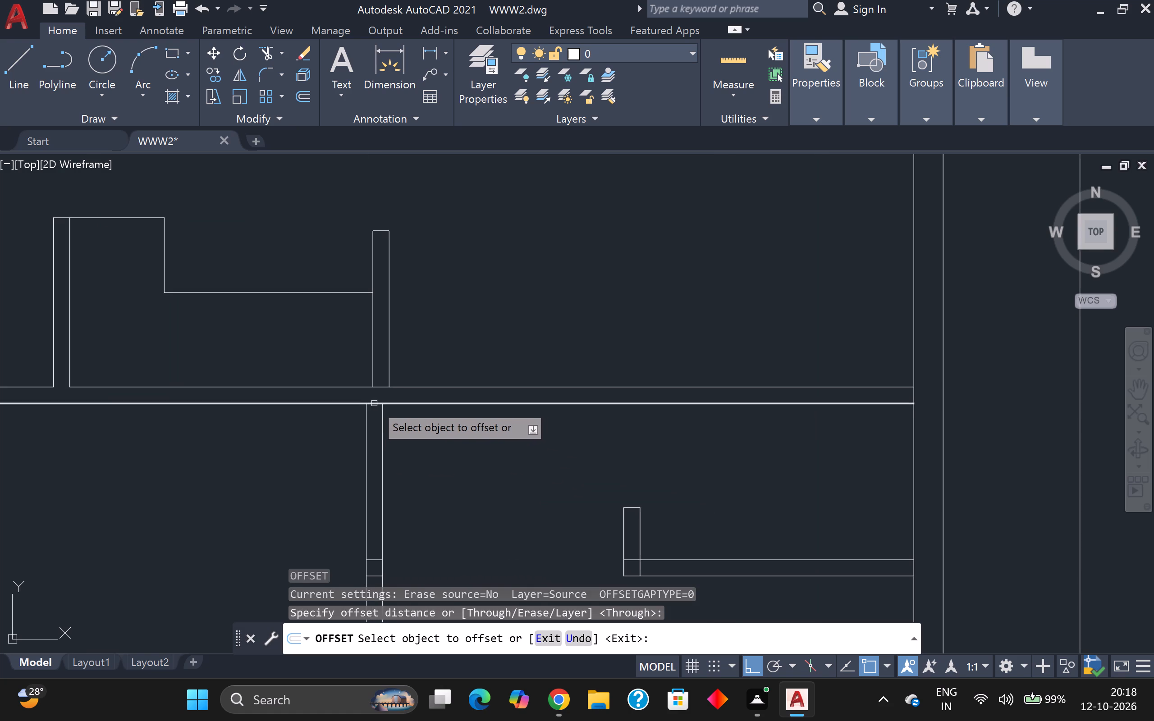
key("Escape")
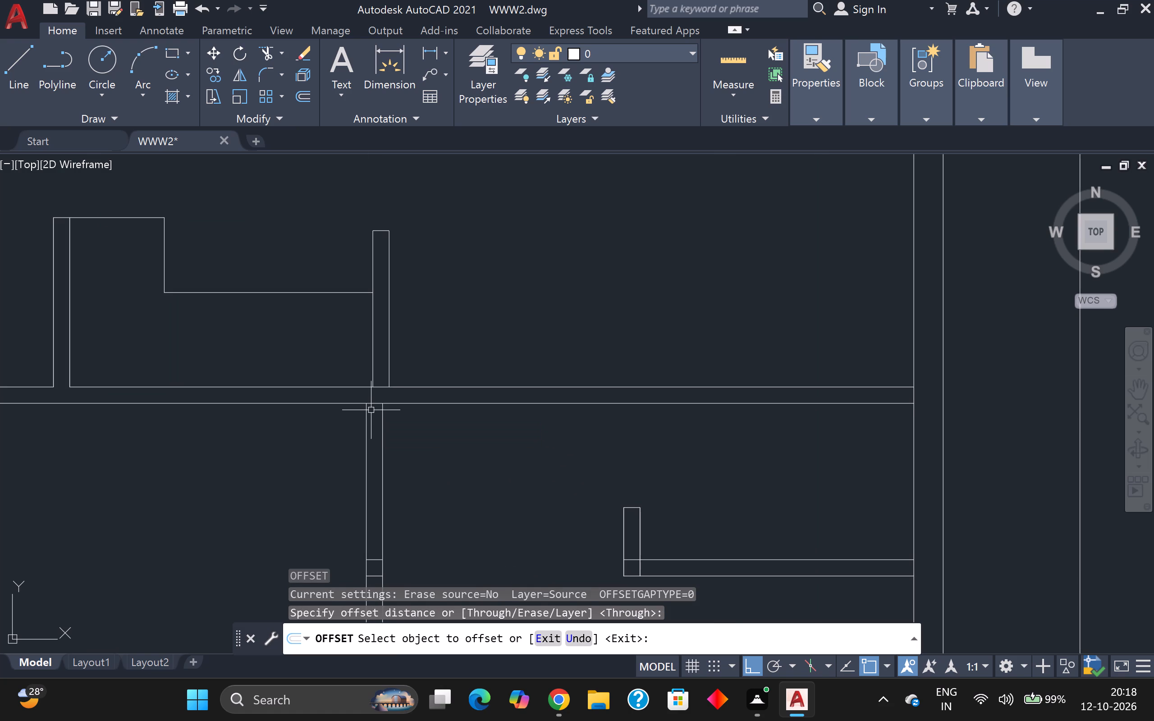
Draw a short line across the middle-left room's right partition, 3" below the cross wall's lower line.
key("l")
key("Return")
left_click(366, 405)
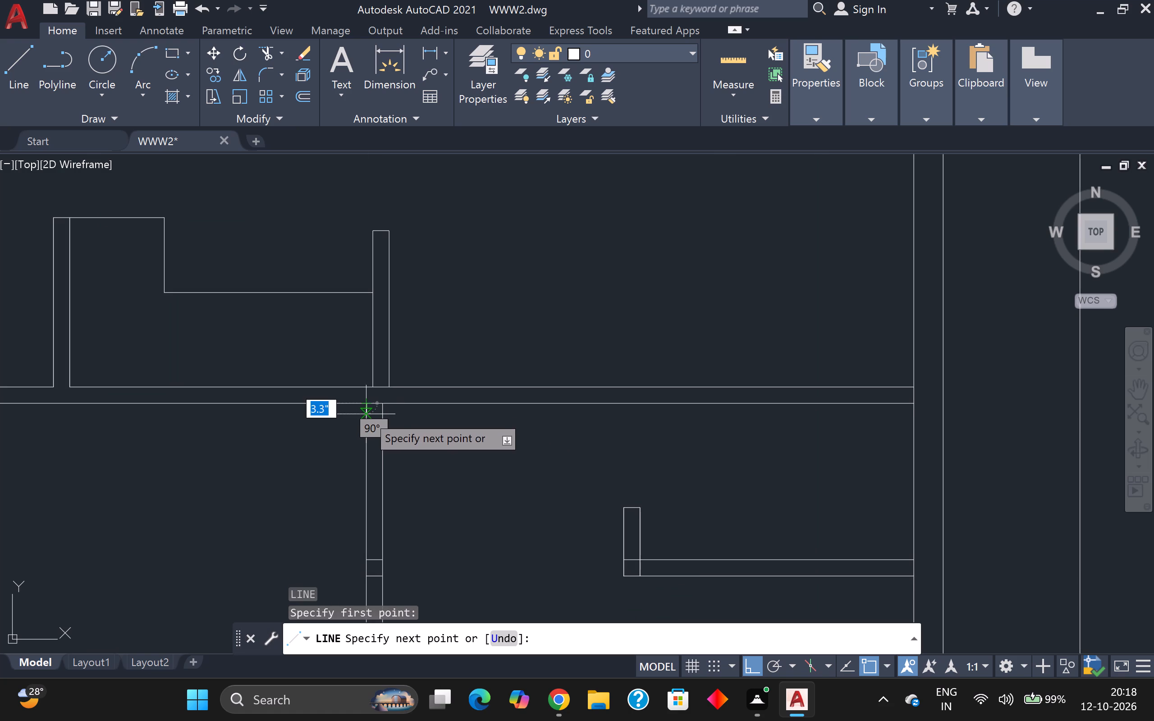
key("3")
key("Return")
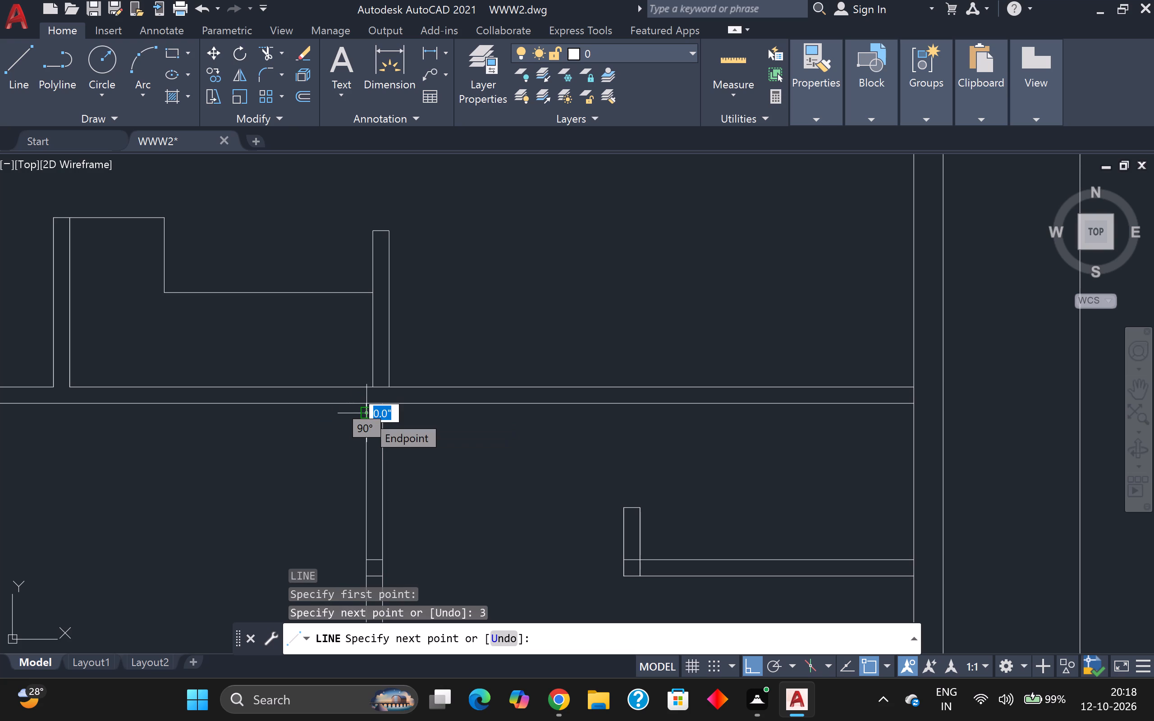
scroll(381, 415, "up", 3)
left_click(389, 415)
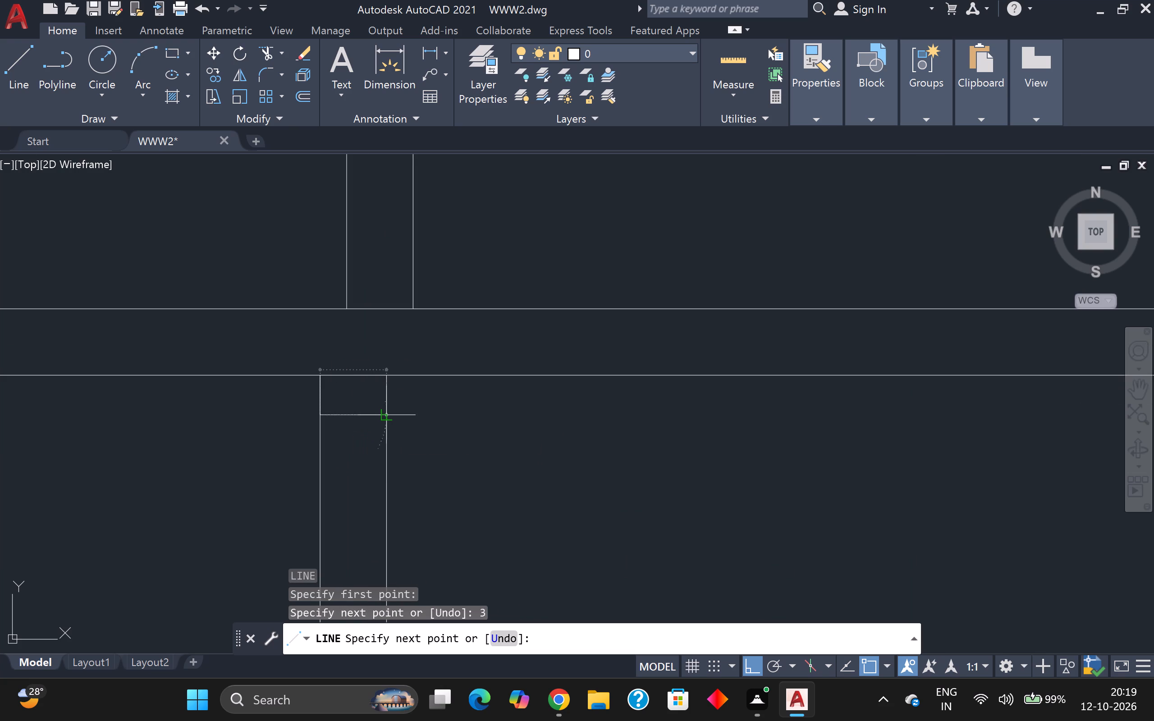
key("Escape")
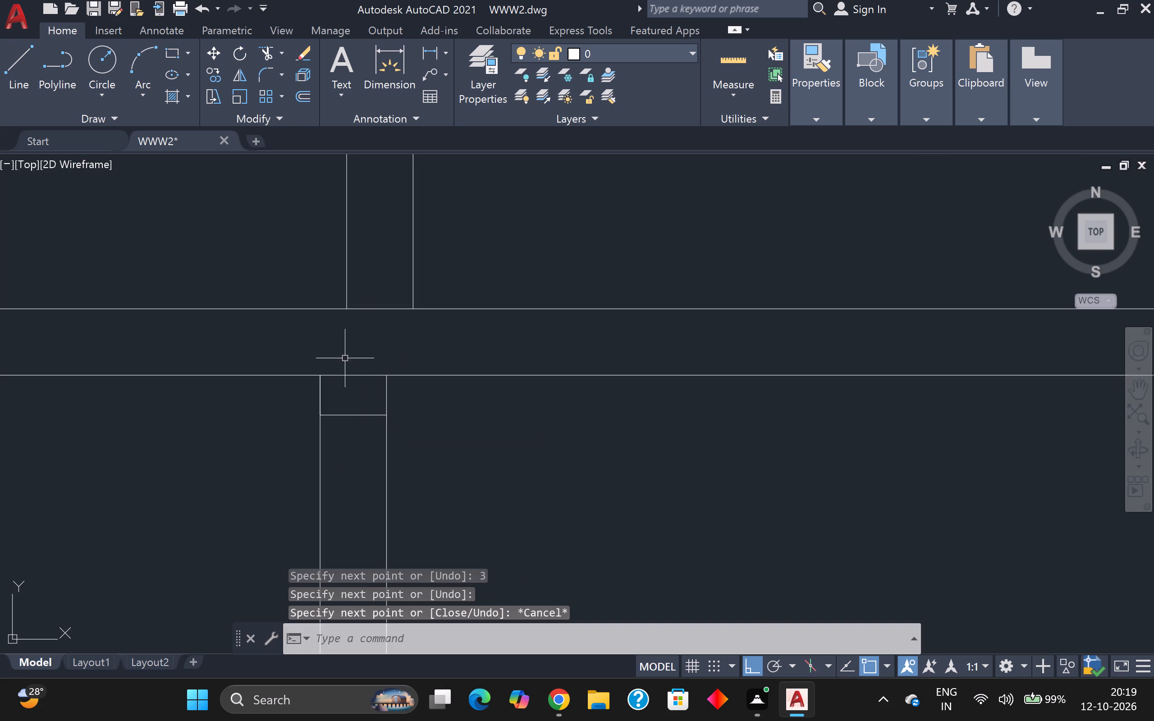
Trim the cross wall's lower line between the two lines of the middle-left room's right partition.
left_click(268, 56)
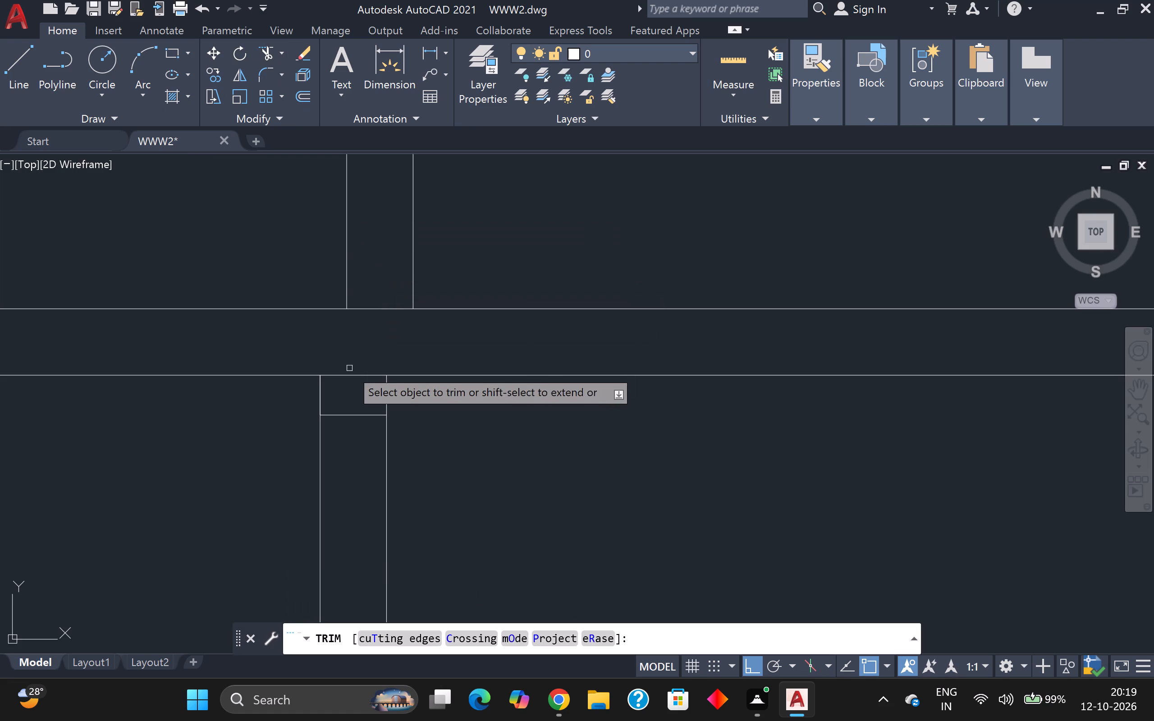
left_click(348, 373)
Trim both right partition lines of the middle-left room between the two short lines to open the doorway.
scroll(342, 396, "down", 2)
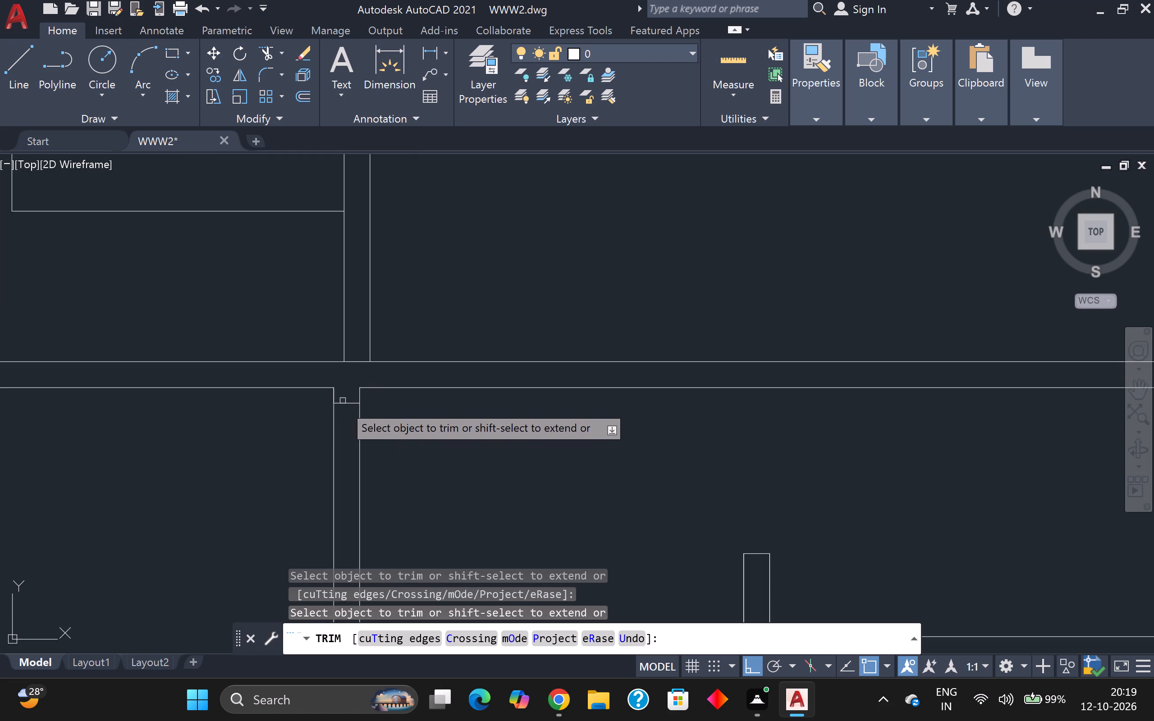
scroll(343, 423, "down", 1)
scroll(375, 487, "down", 1)
middle_click_drag(375, 487, 389, 429)
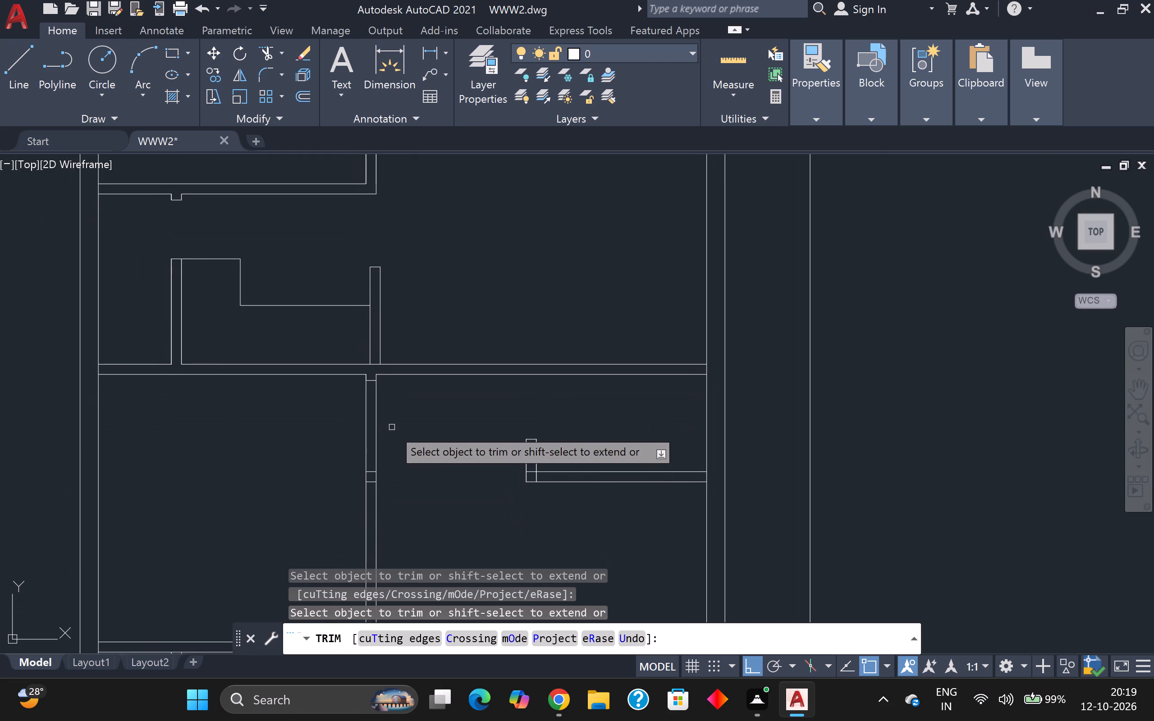
left_click(390, 439)
left_click(325, 442)
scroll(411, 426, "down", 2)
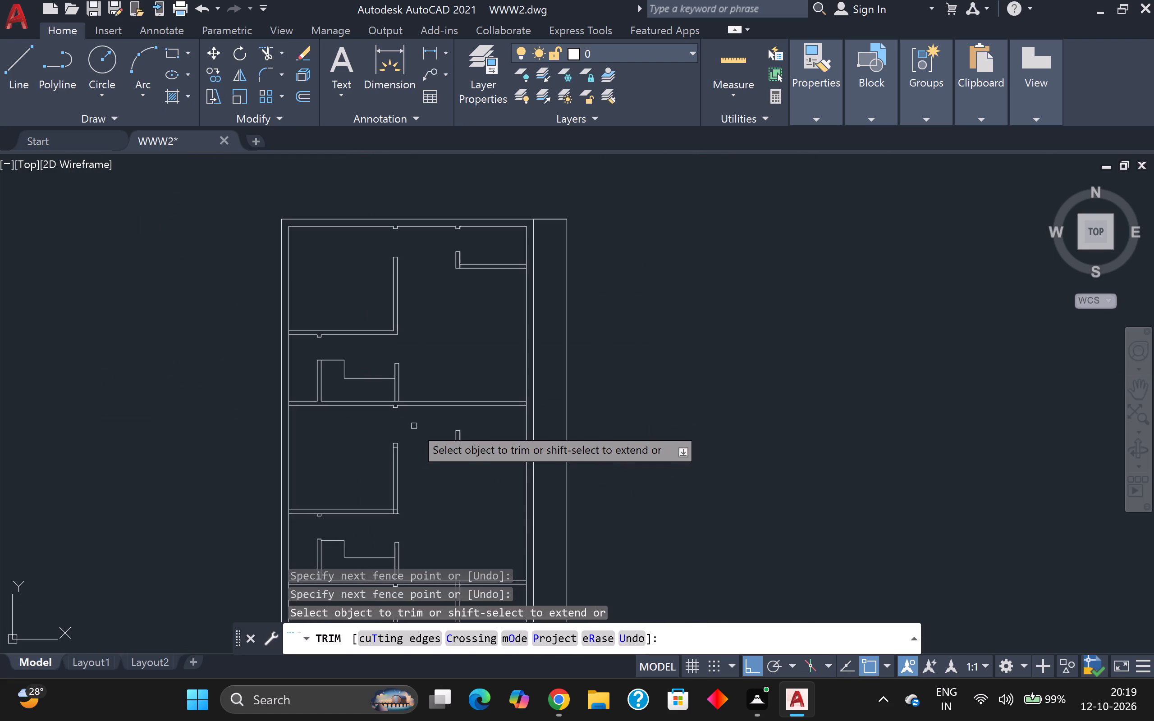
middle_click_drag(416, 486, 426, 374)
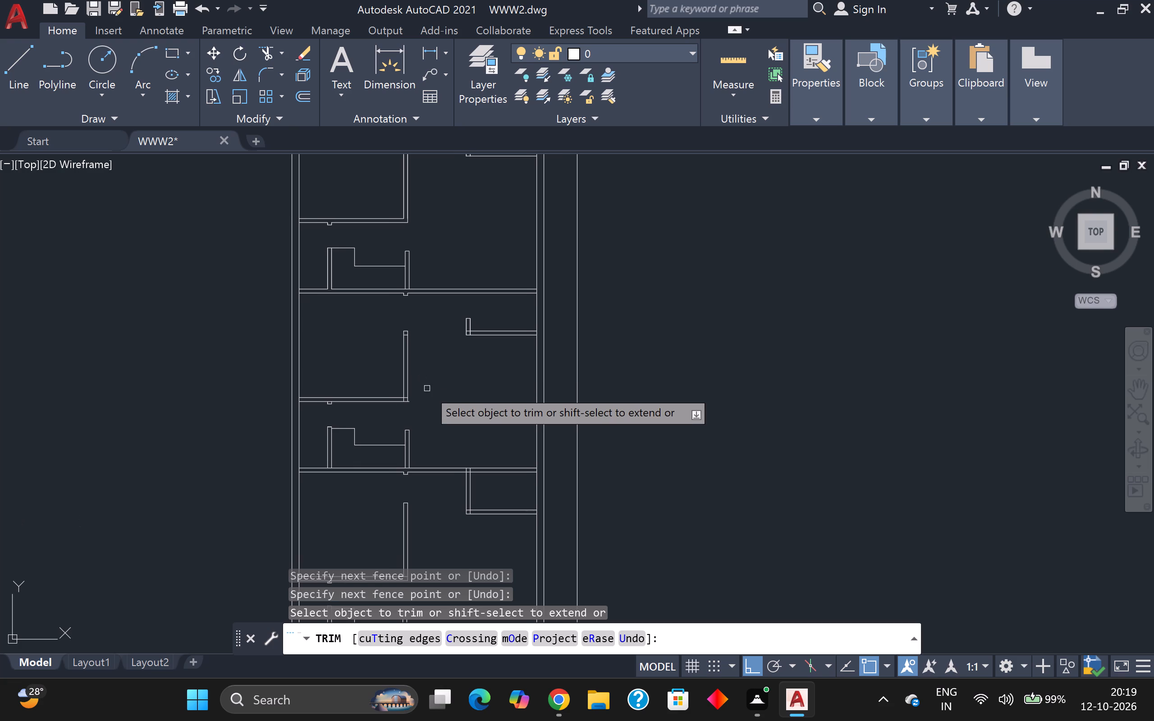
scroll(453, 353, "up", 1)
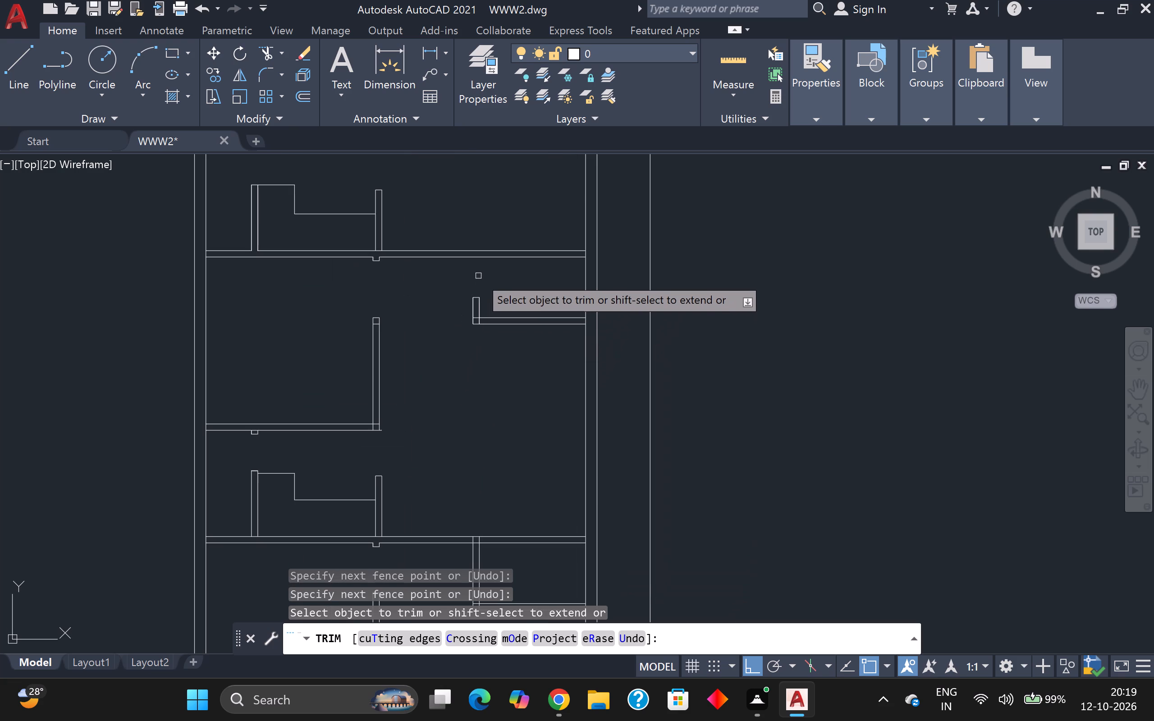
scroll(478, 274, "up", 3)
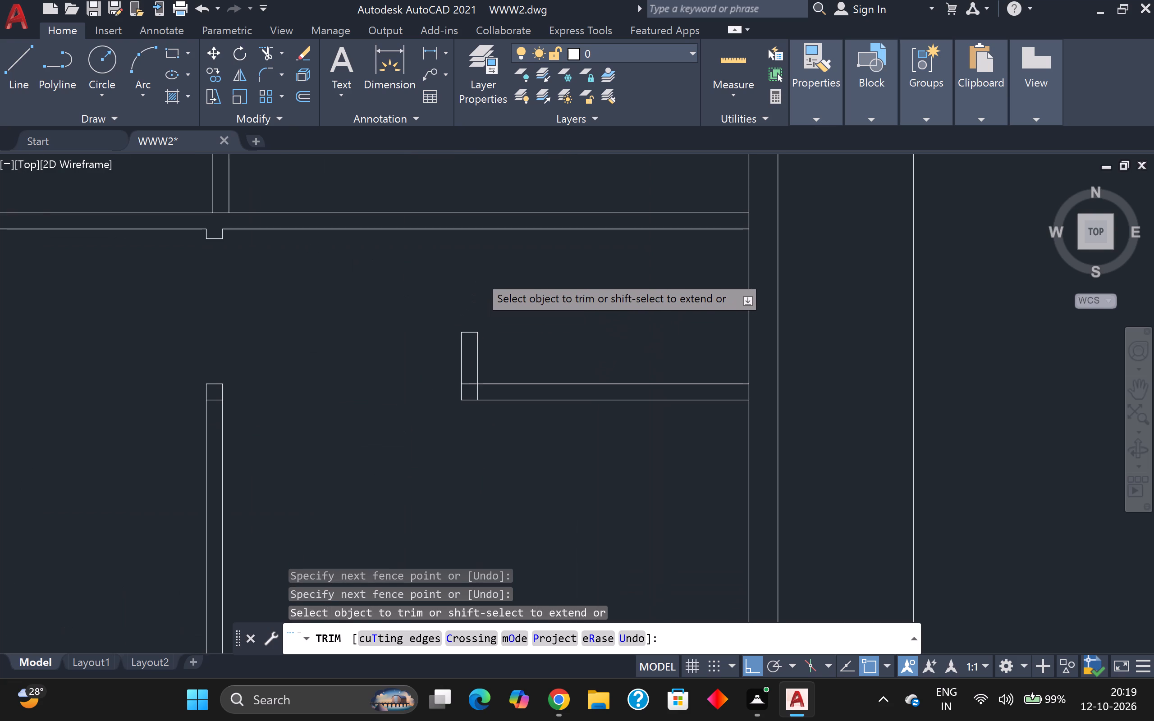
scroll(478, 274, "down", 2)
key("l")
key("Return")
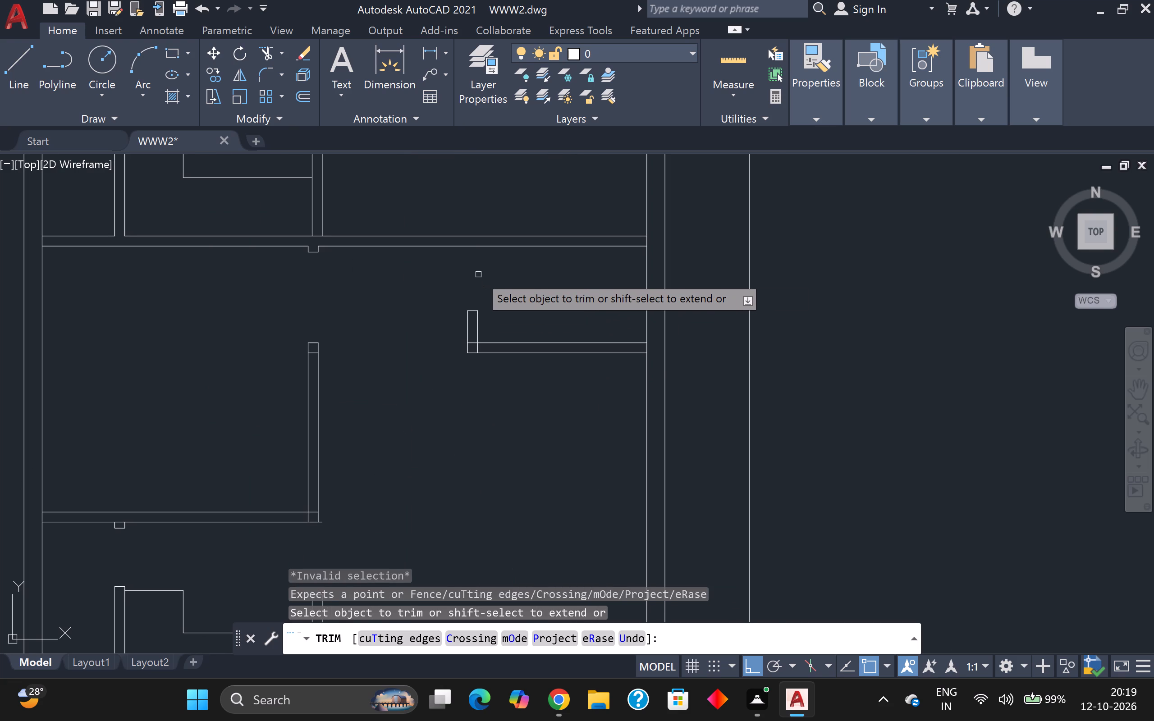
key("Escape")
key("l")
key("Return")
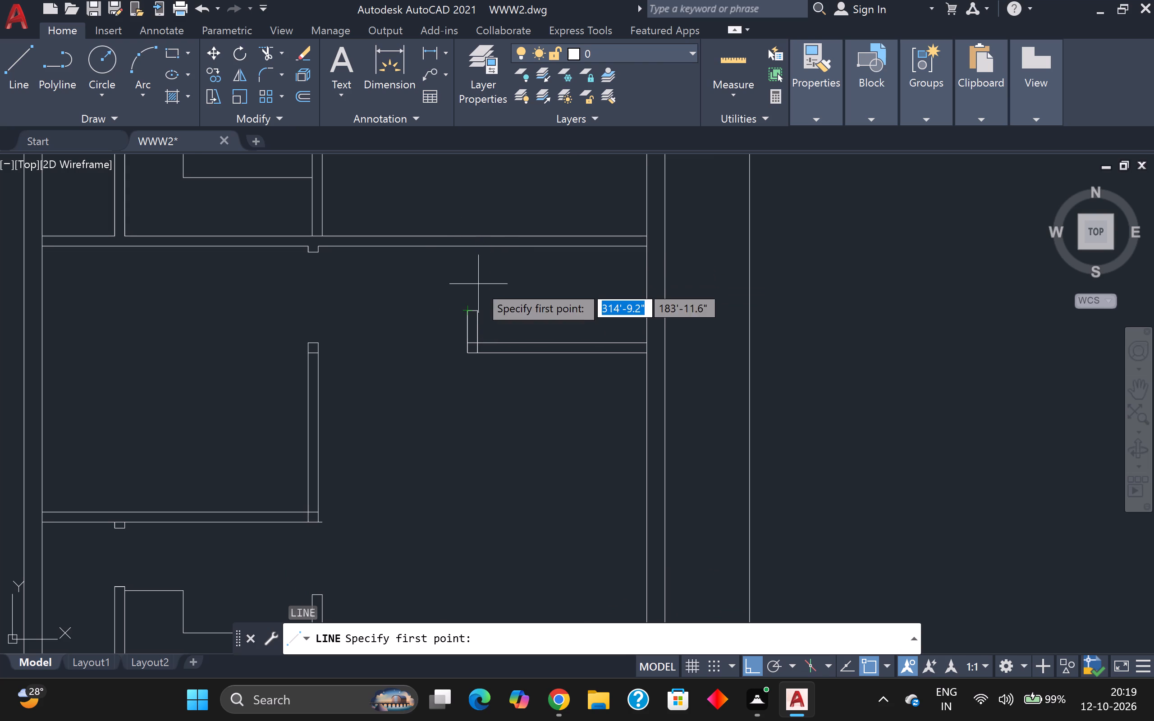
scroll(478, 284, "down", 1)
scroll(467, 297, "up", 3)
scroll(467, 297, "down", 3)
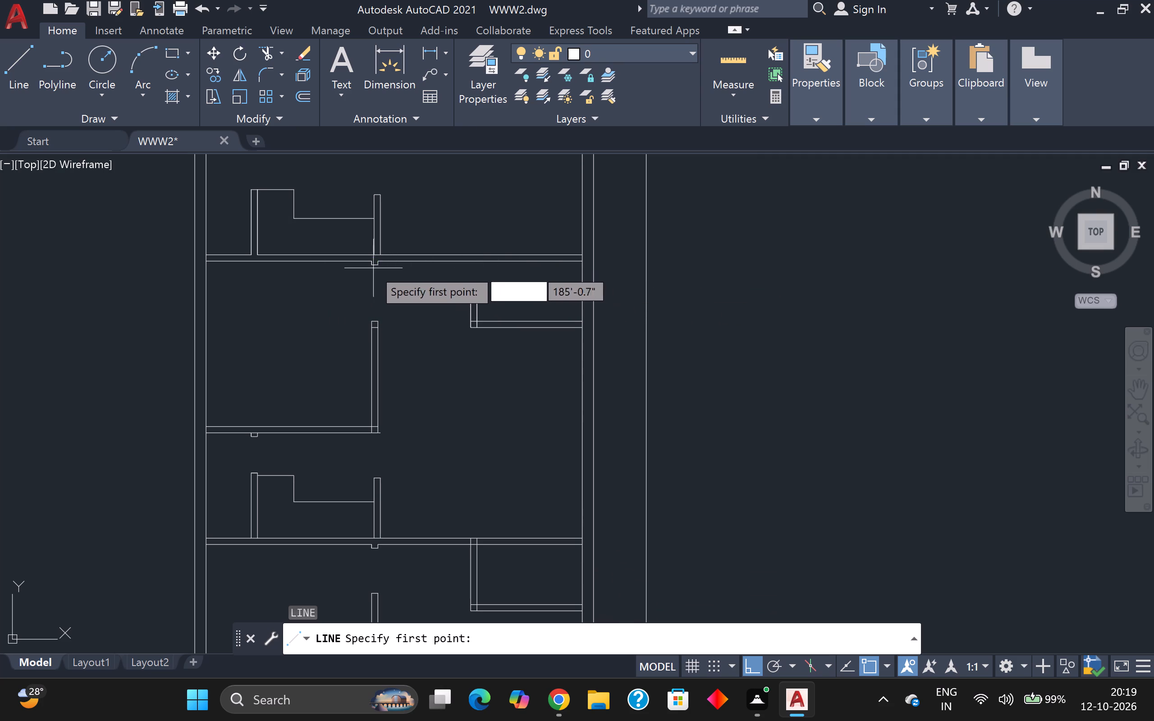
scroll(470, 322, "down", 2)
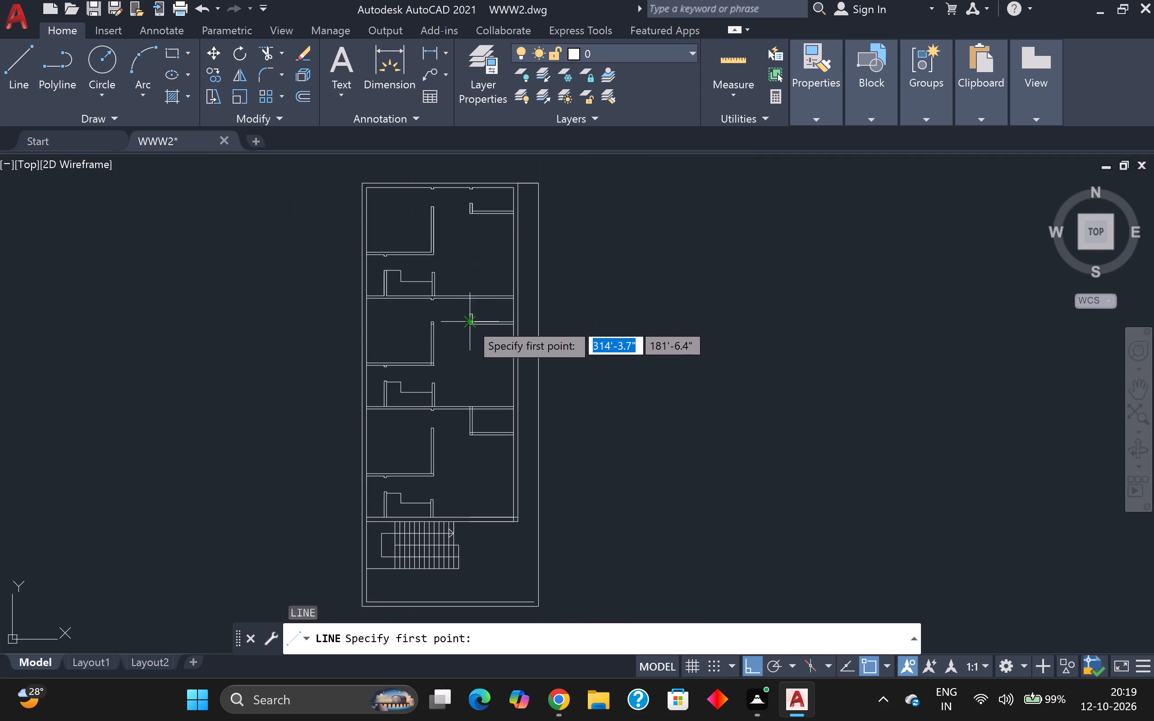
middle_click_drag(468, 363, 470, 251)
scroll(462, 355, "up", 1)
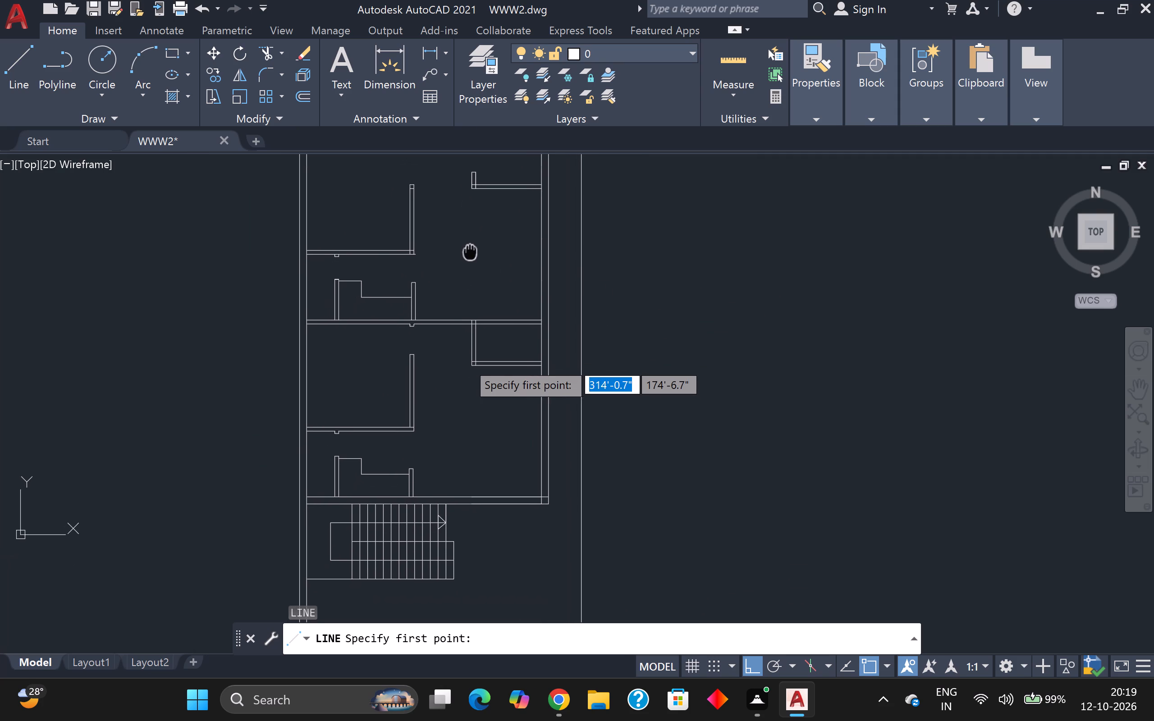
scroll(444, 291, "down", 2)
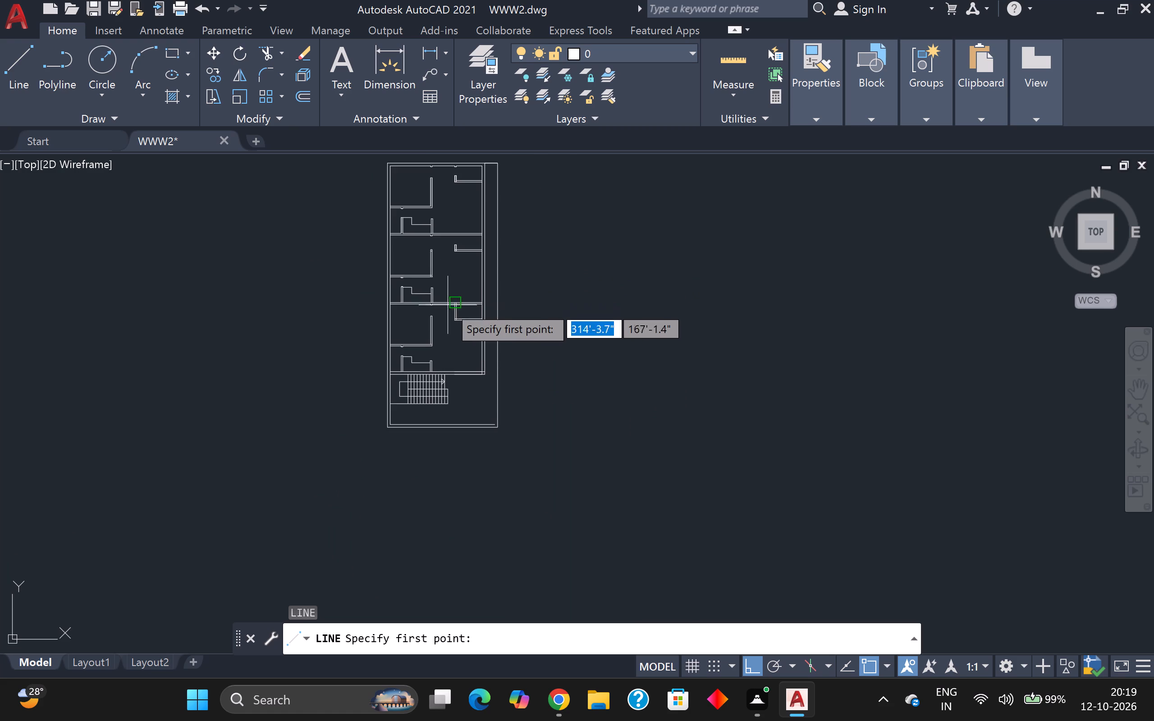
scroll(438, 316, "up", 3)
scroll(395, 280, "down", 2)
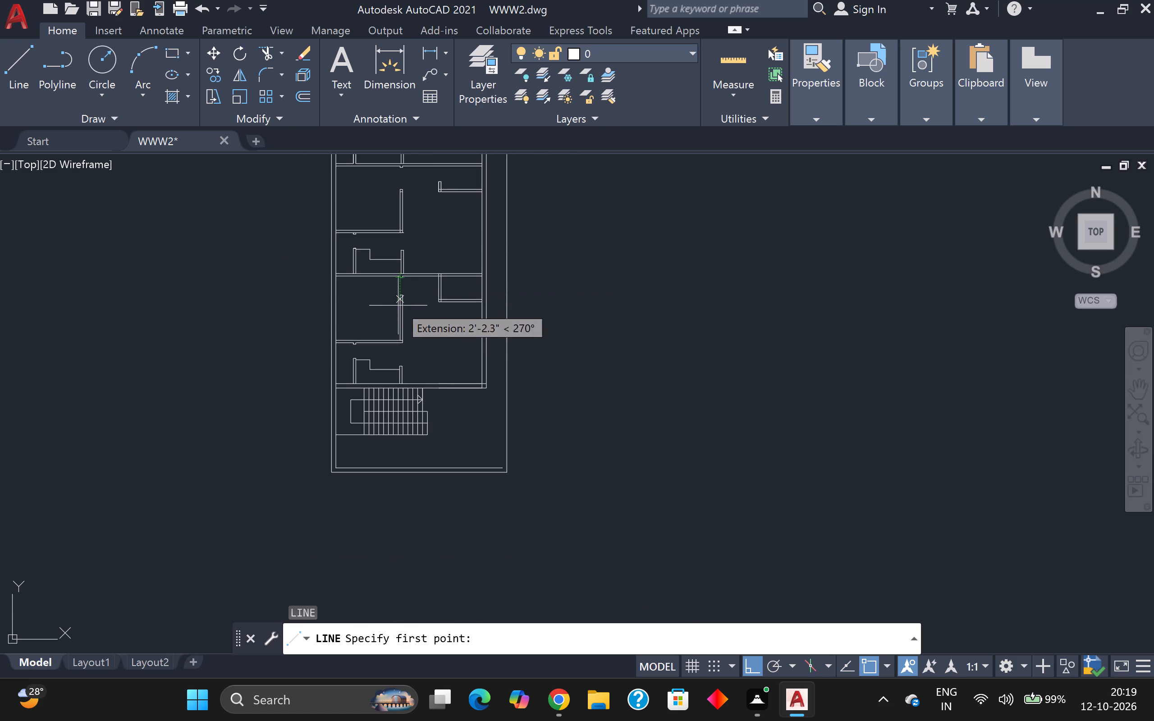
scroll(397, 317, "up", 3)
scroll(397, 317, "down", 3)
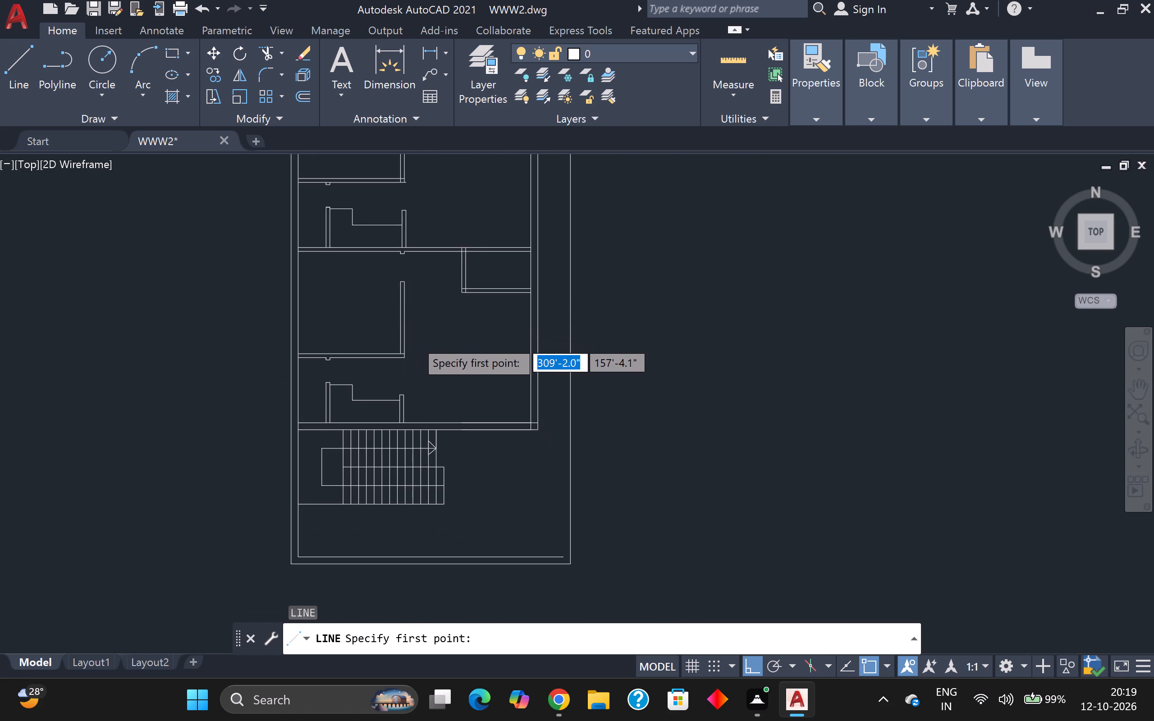
Trim the lower-left room's bottom partition upper line between the right partition's two lines at the room's lower-right corner.
scroll(382, 365, "up", 3)
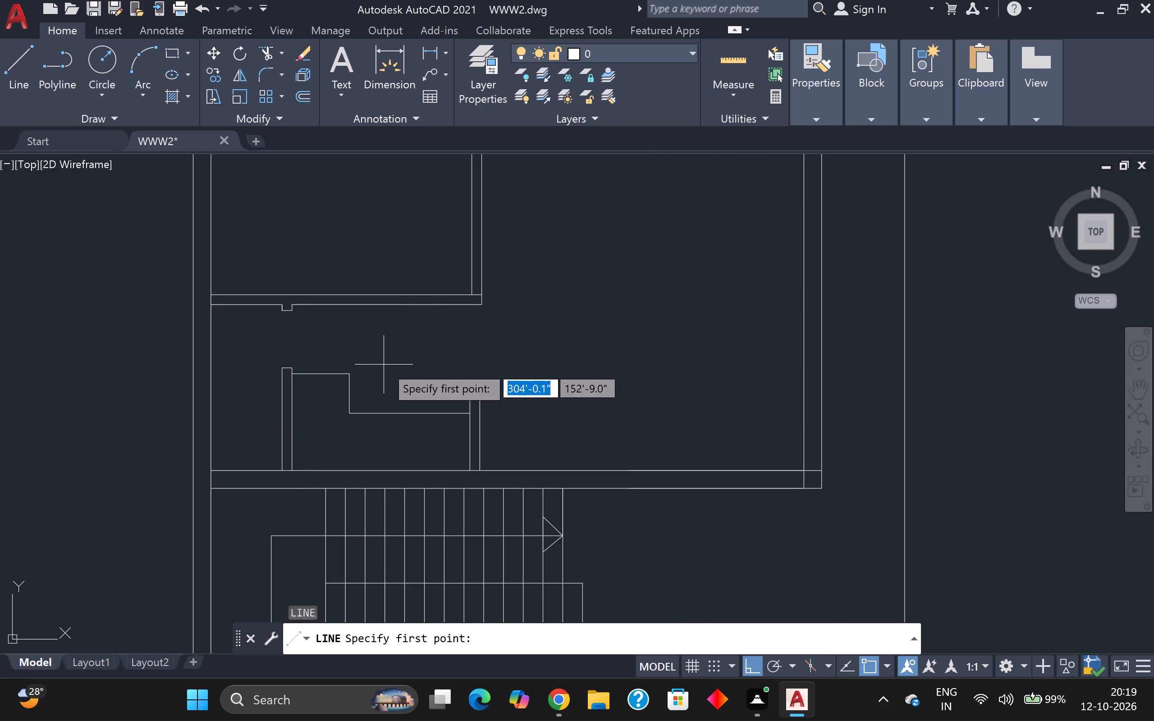
scroll(440, 339, "up", 1)
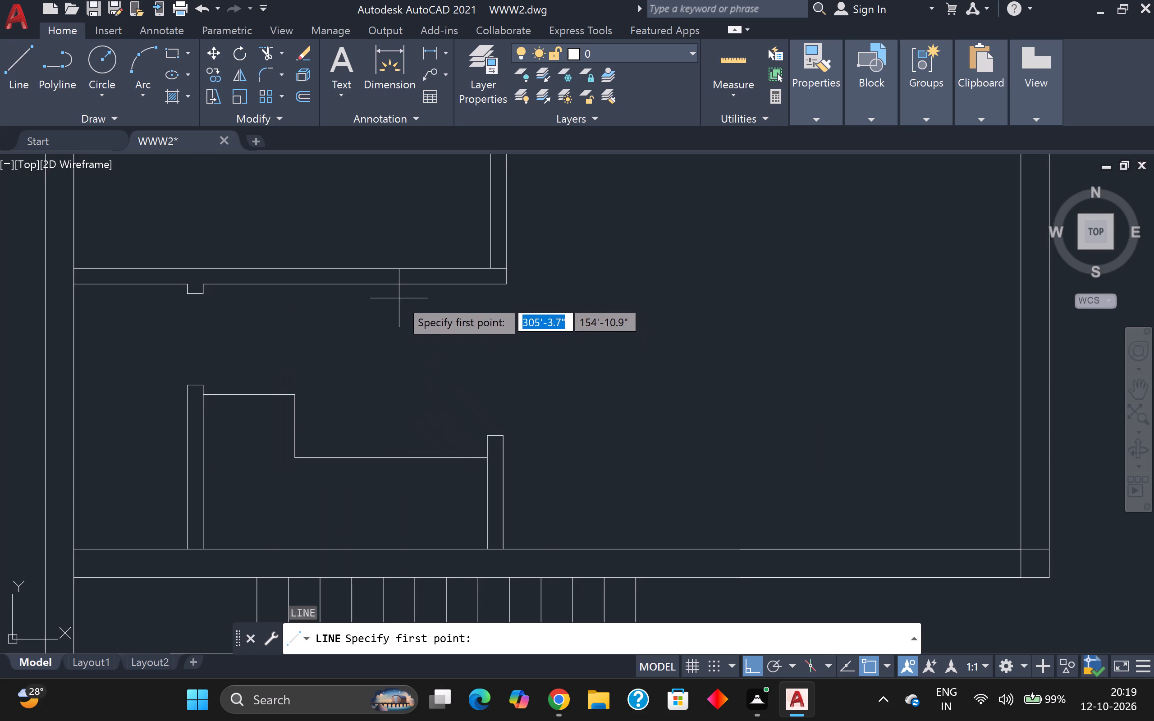
left_click(266, 52)
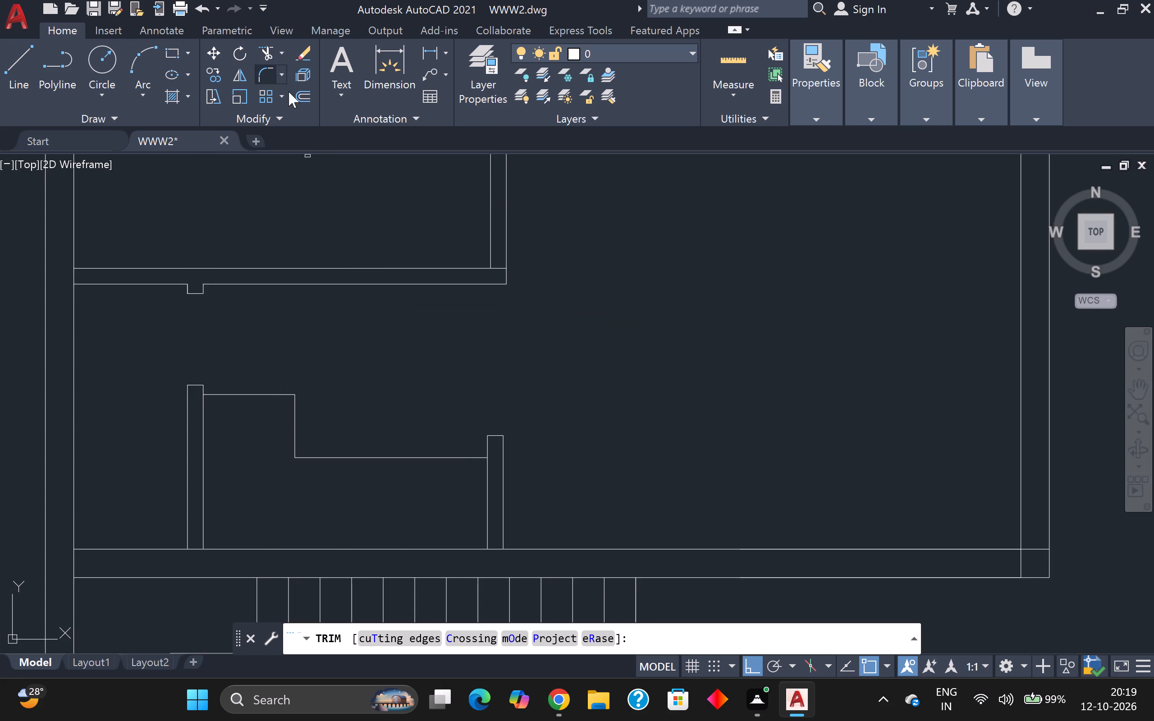
left_click(496, 267)
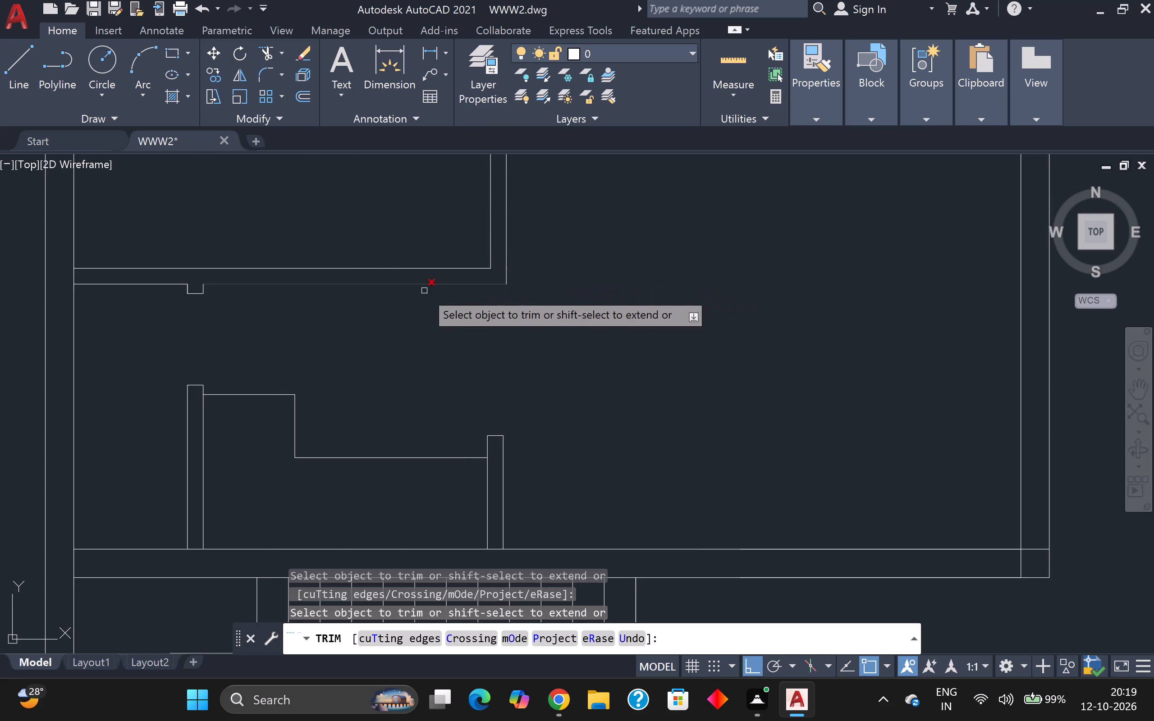
scroll(424, 291, "down", 2)
scroll(468, 292, "down", 1)
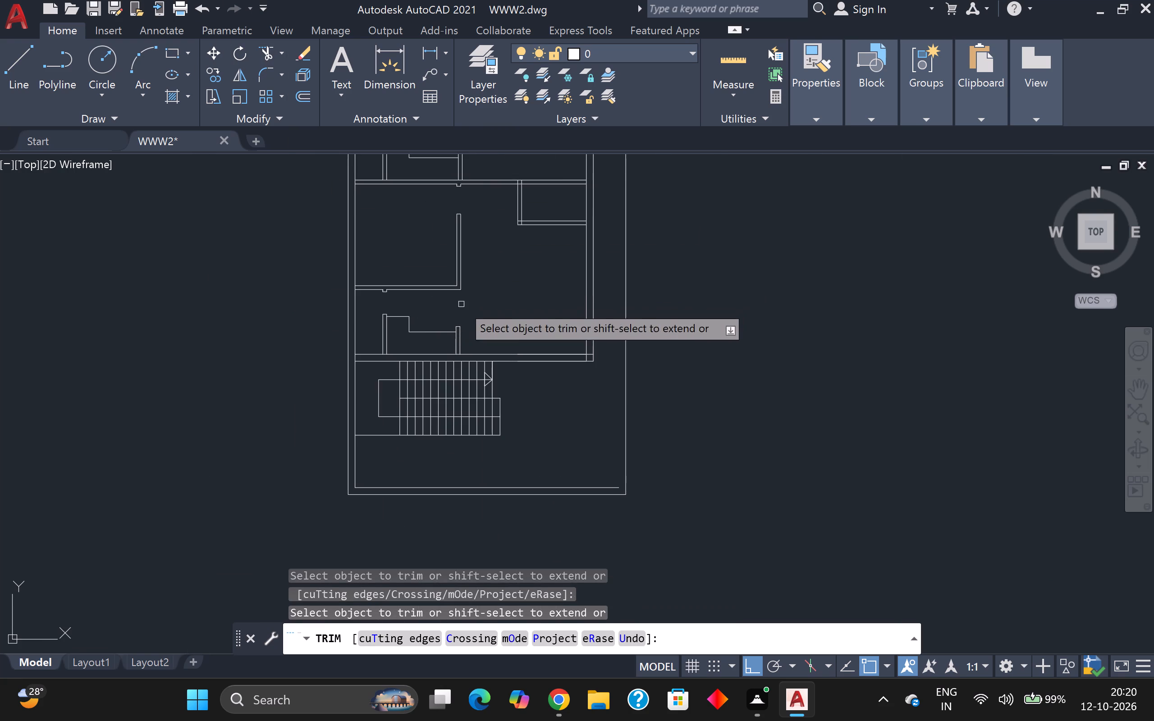
middle_click_drag(493, 273, 477, 377)
scroll(495, 315, "down", 1)
scroll(472, 329, "up", 5)
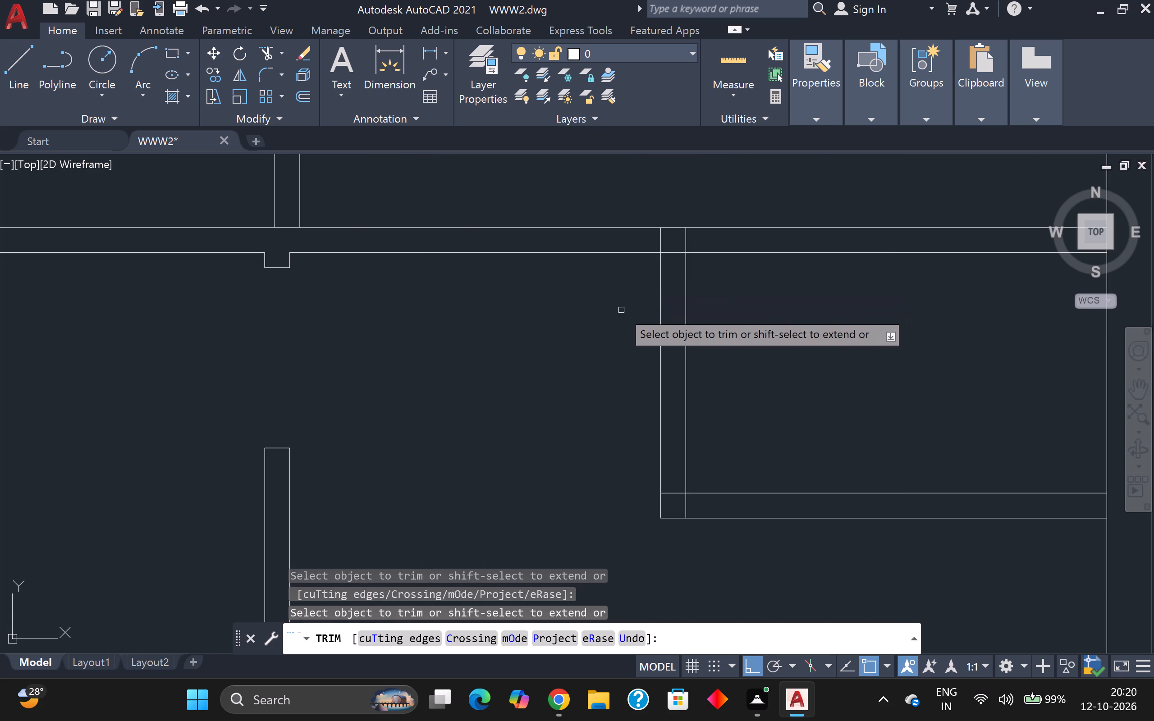
key("Escape")
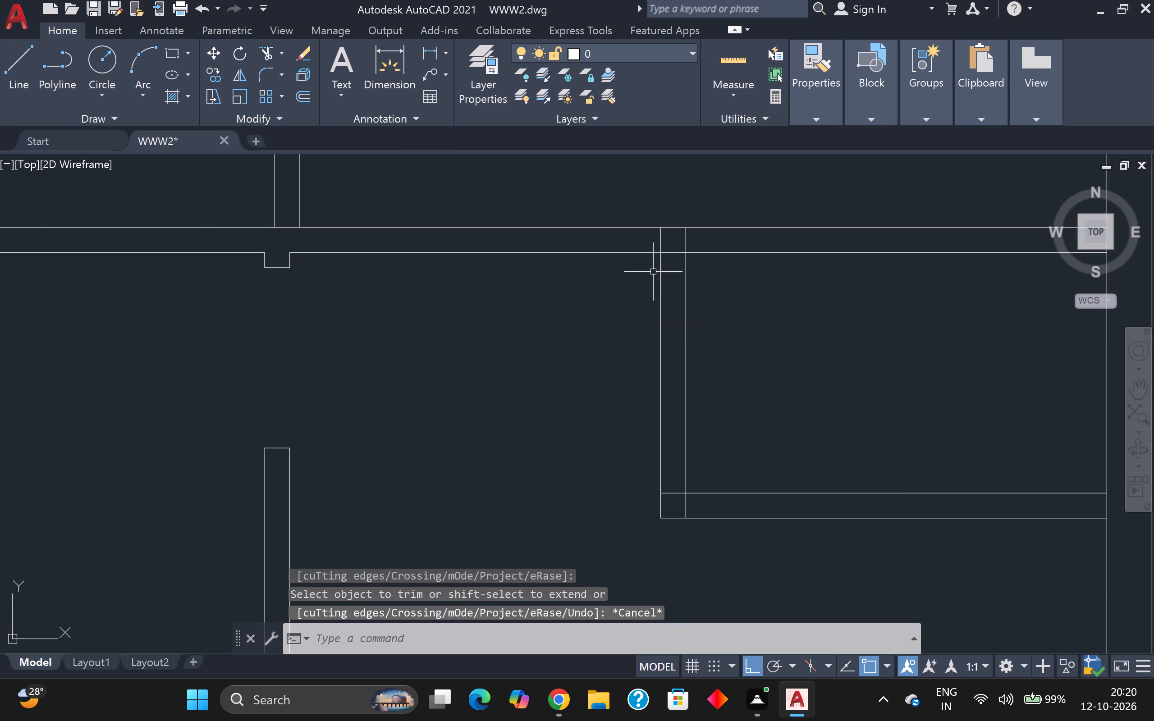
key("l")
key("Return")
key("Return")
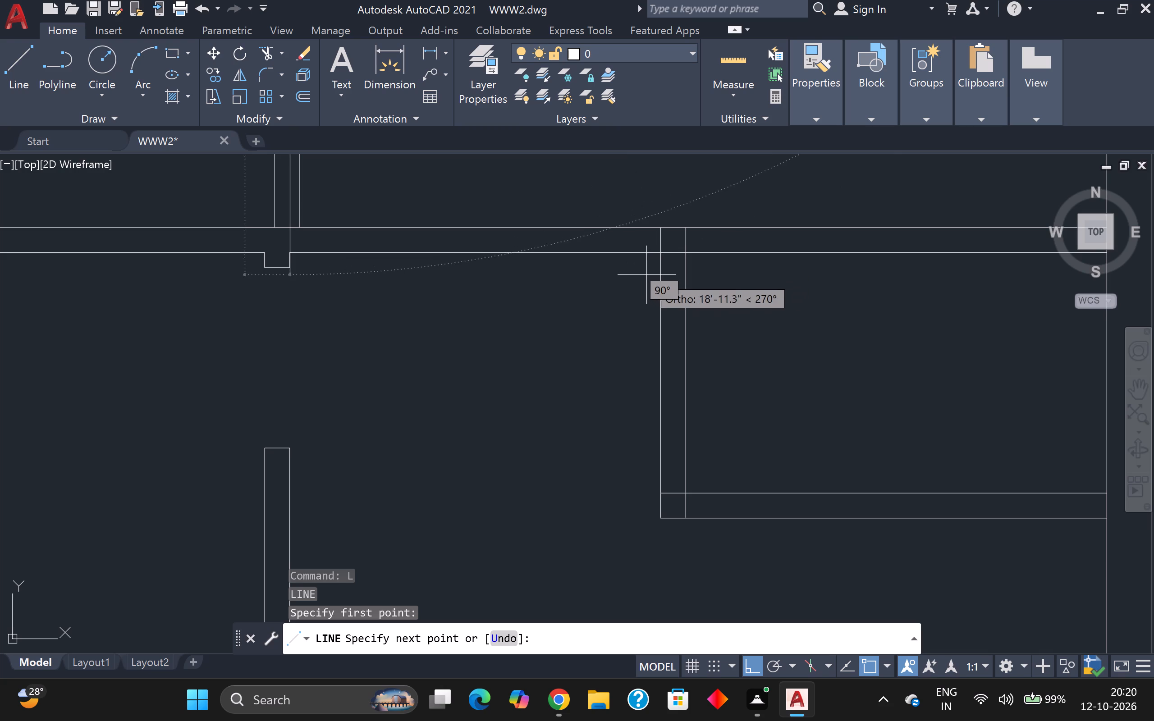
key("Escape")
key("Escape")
Draw a line 3" down the lower-right small room's left partition from the cross wall's lower line, continuing straight across the partition.
key("l")
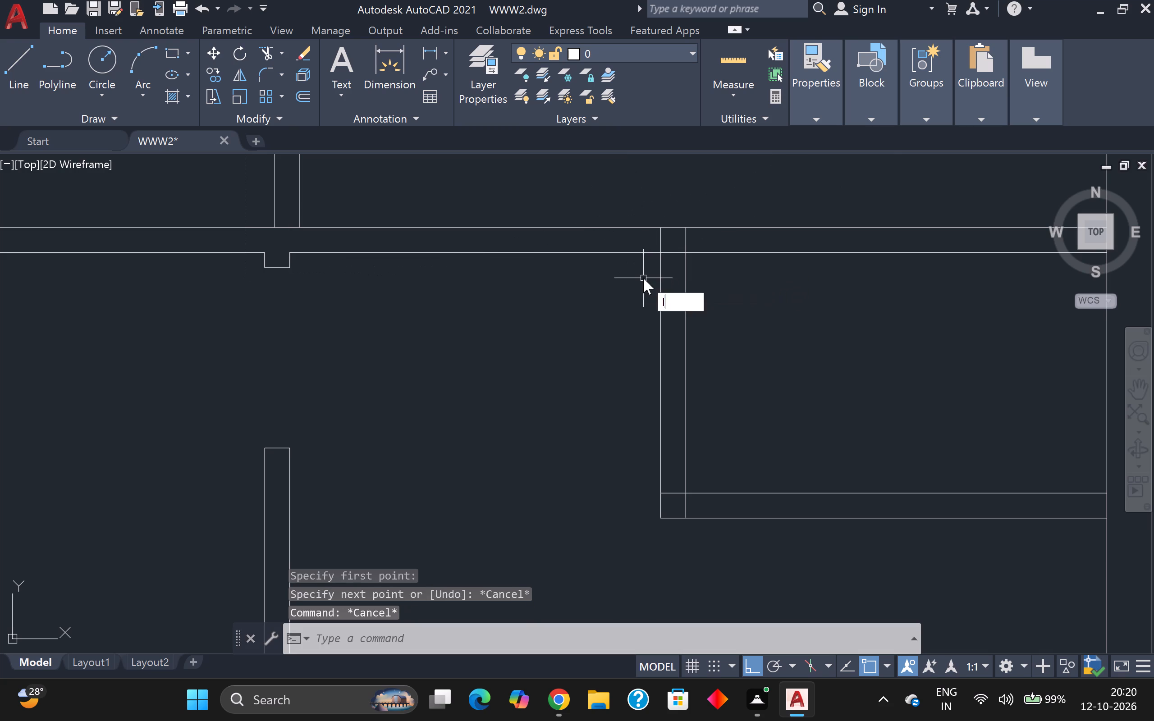
key("Return")
left_click(659, 256)
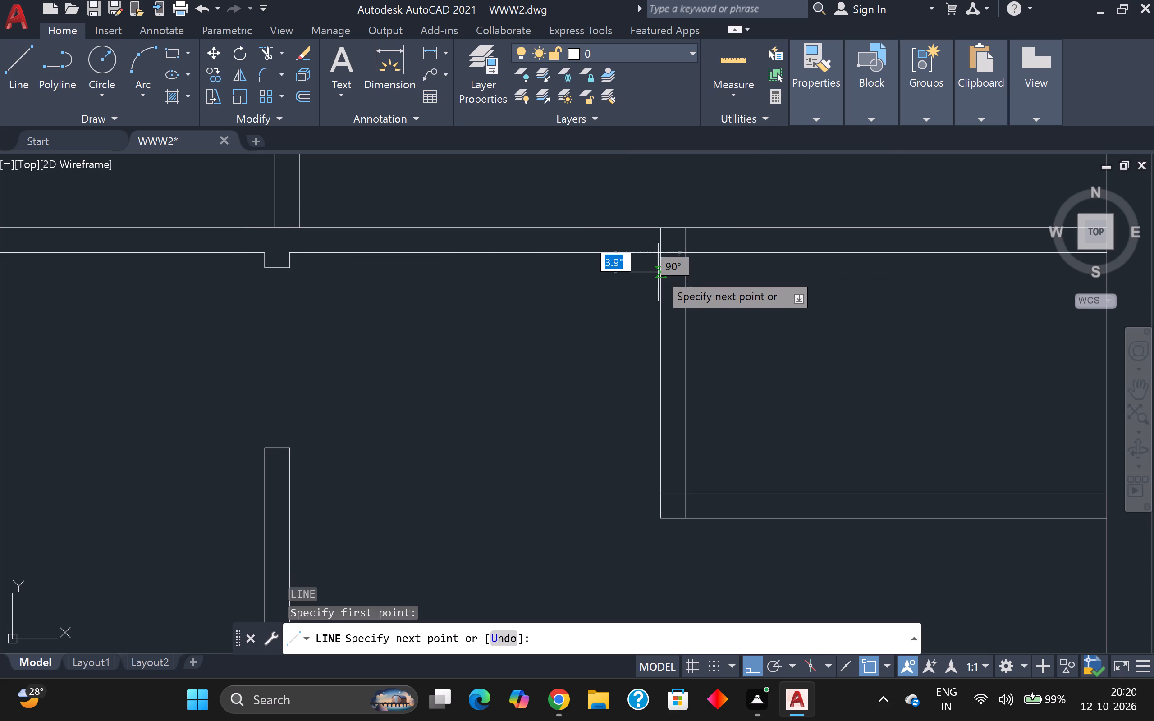
key("3")
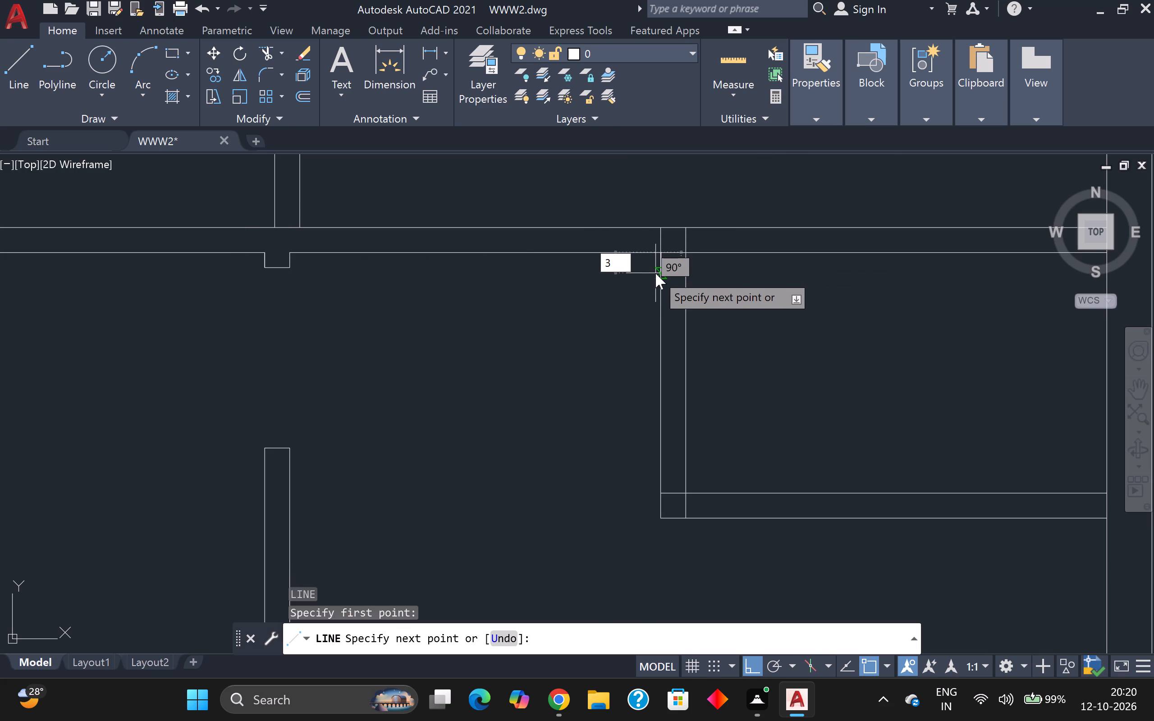
key("Return")
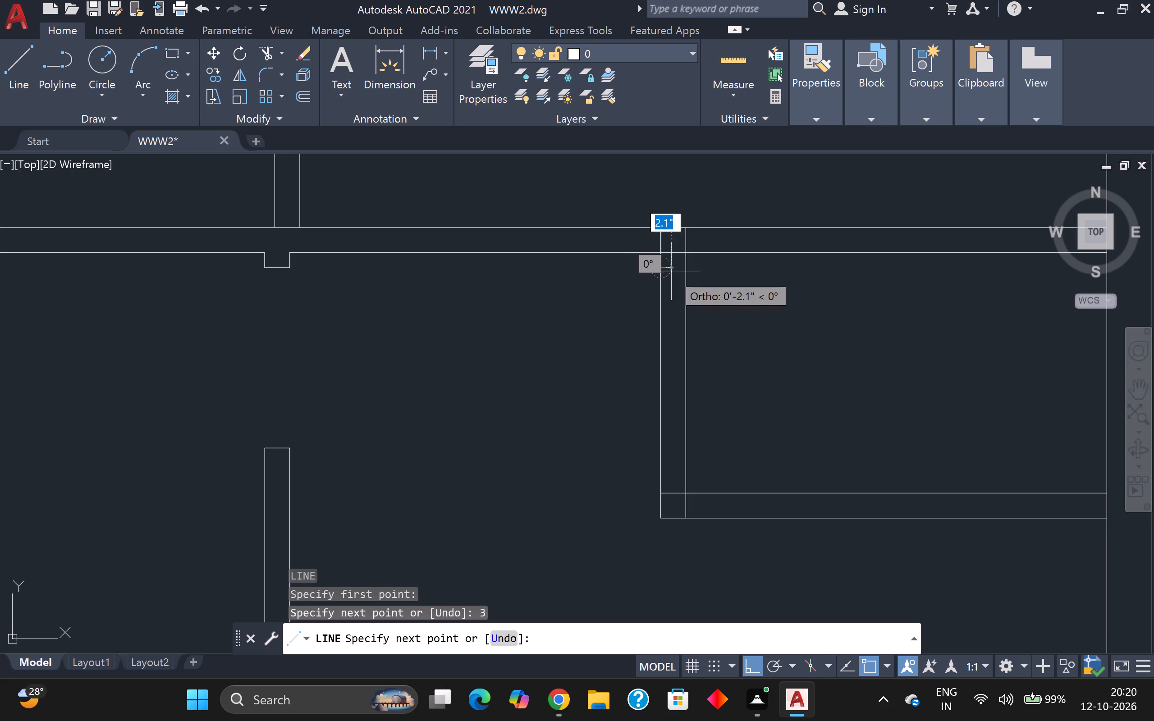
scroll(684, 273, "up", 1)
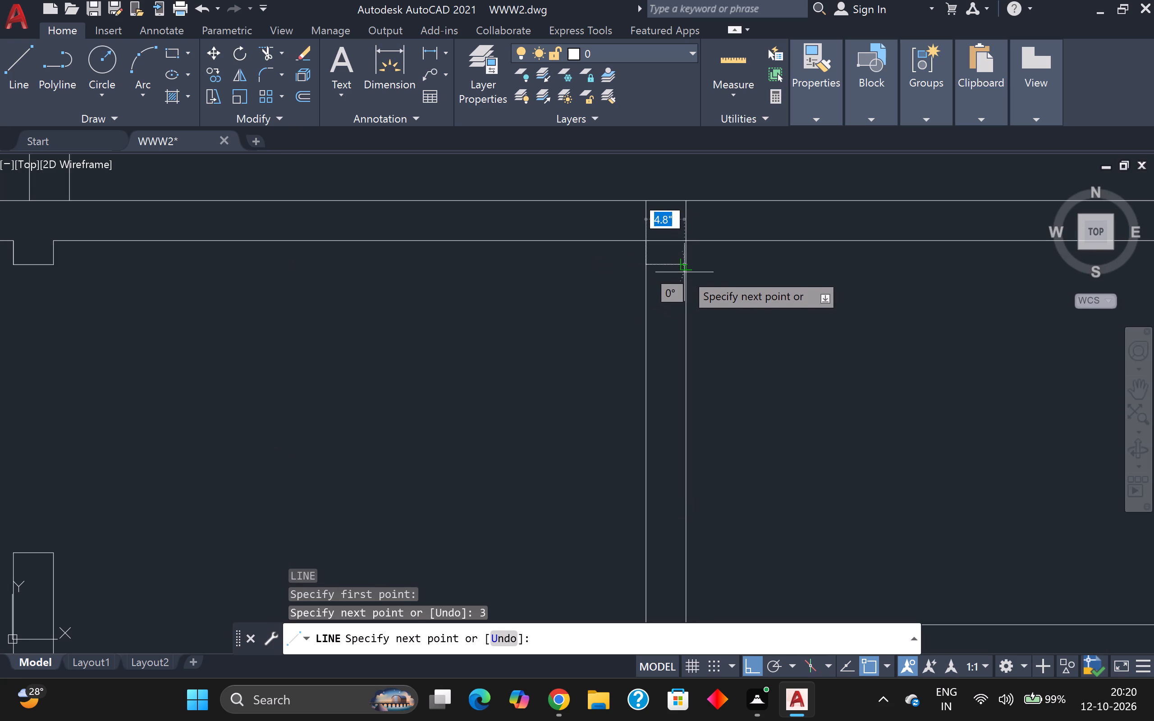
scroll(684, 272, "up", 2)
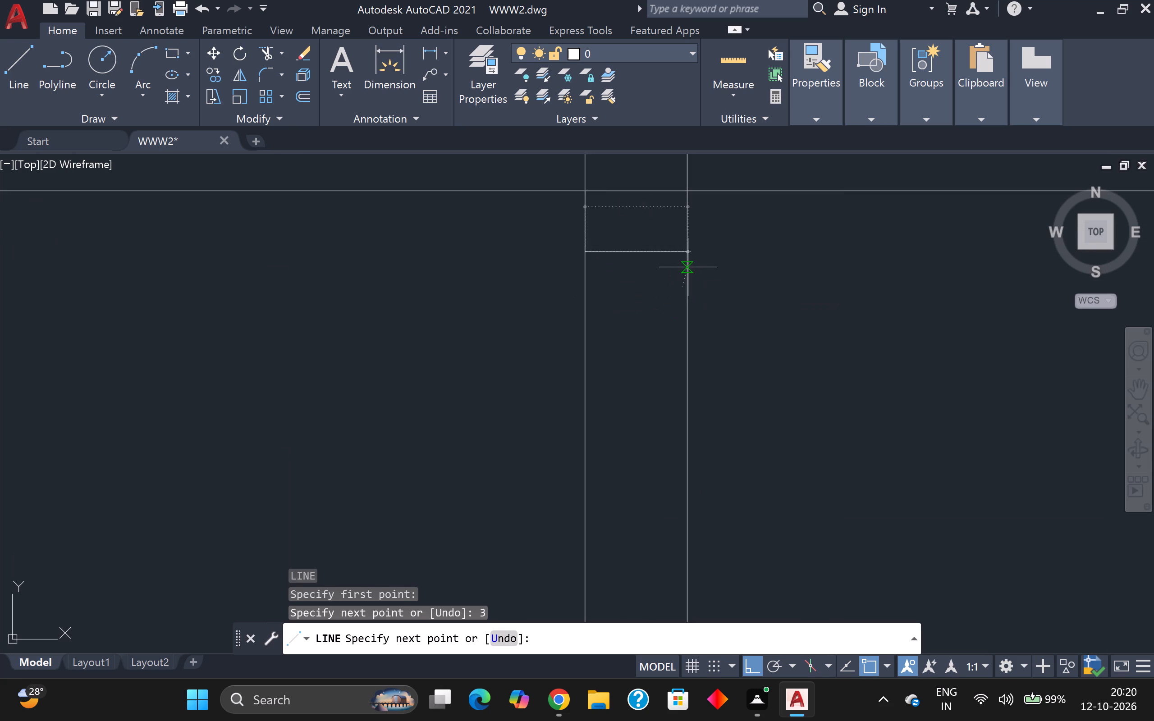
left_click(688, 267)
key("F1")
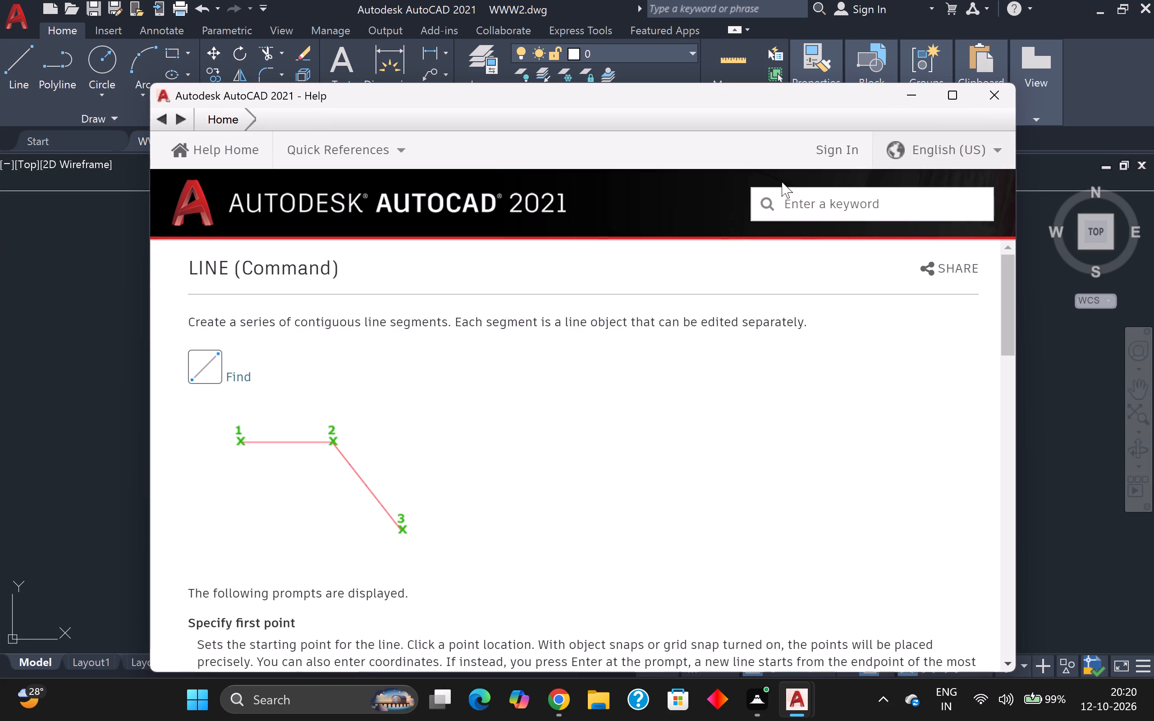
left_click(988, 87)
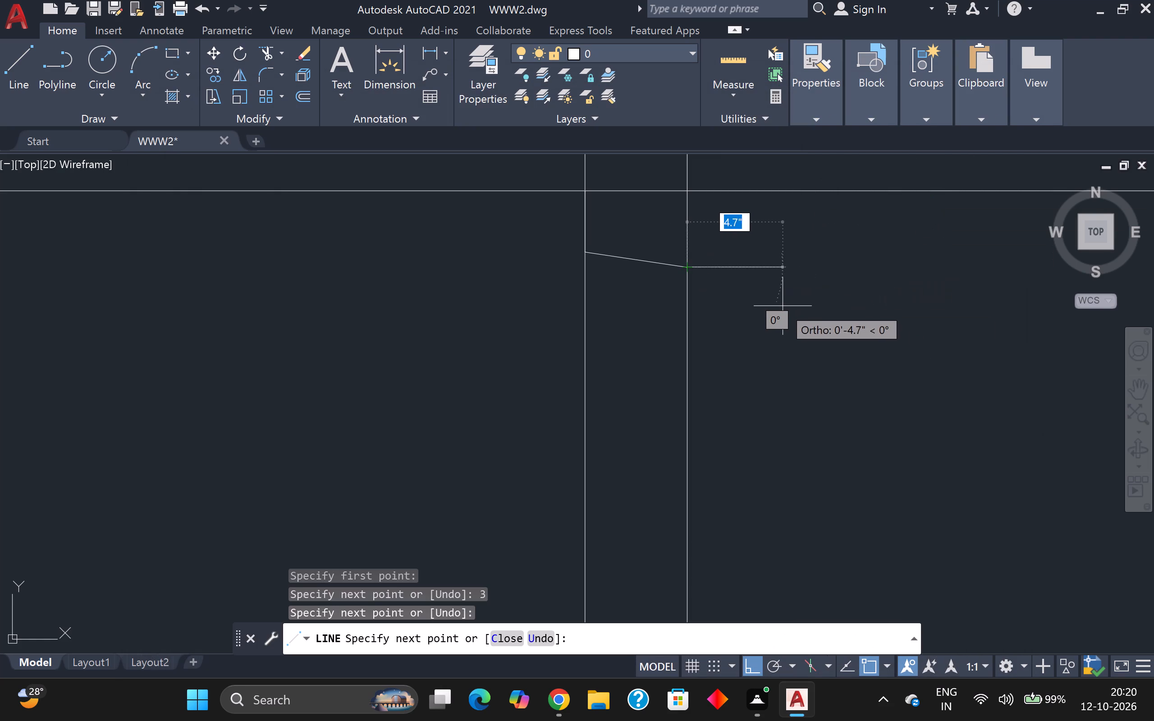
key("ctrl+z")
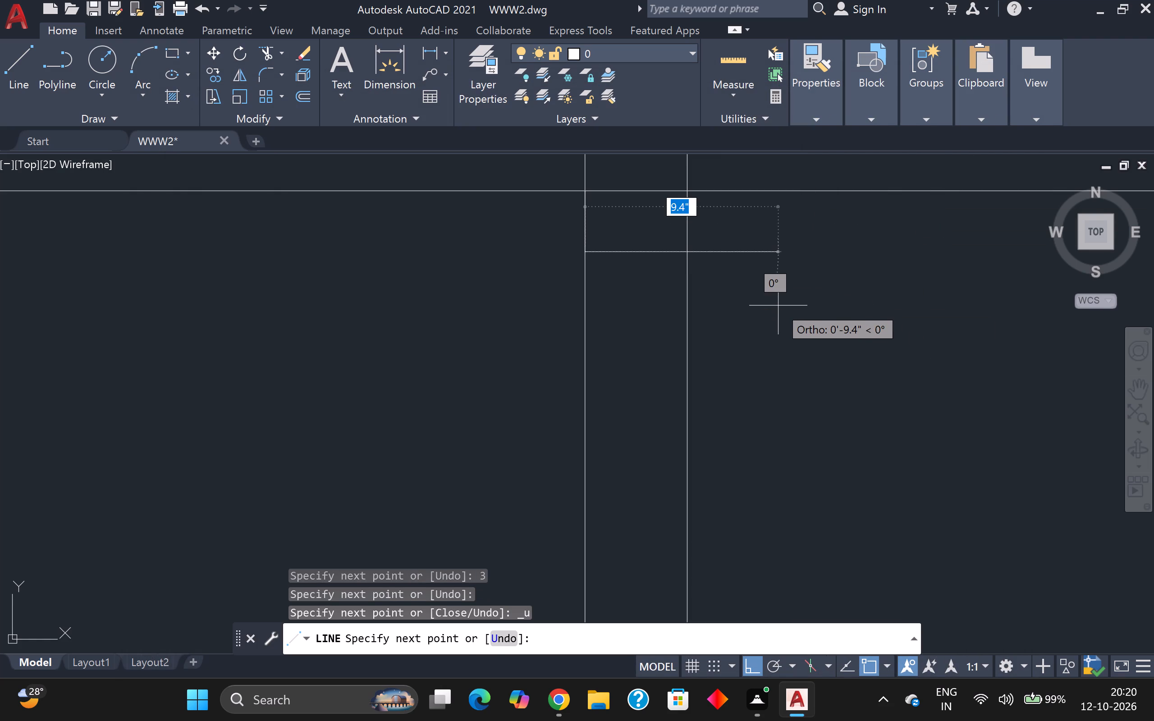
left_click(683, 248)
key("Escape")
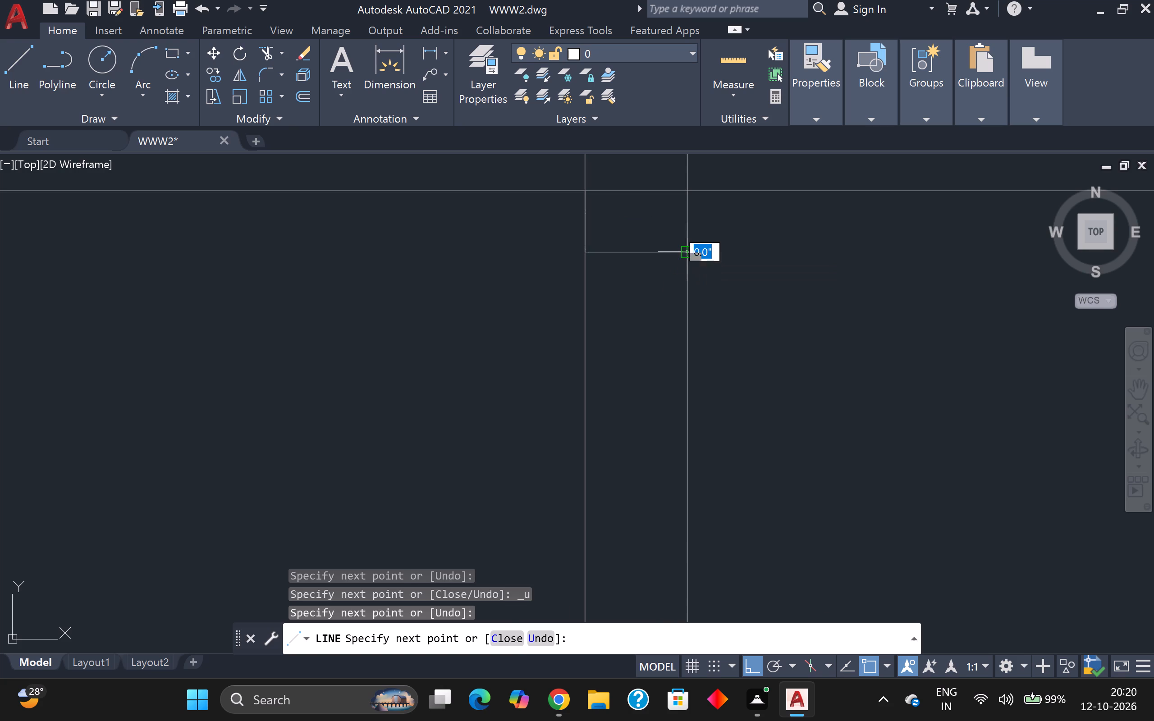
Trim the junction of the lower-right small room's left partition and the cross wall, removing the partition lines inside the wall and the wall line between them.
scroll(718, 235, "down", 2)
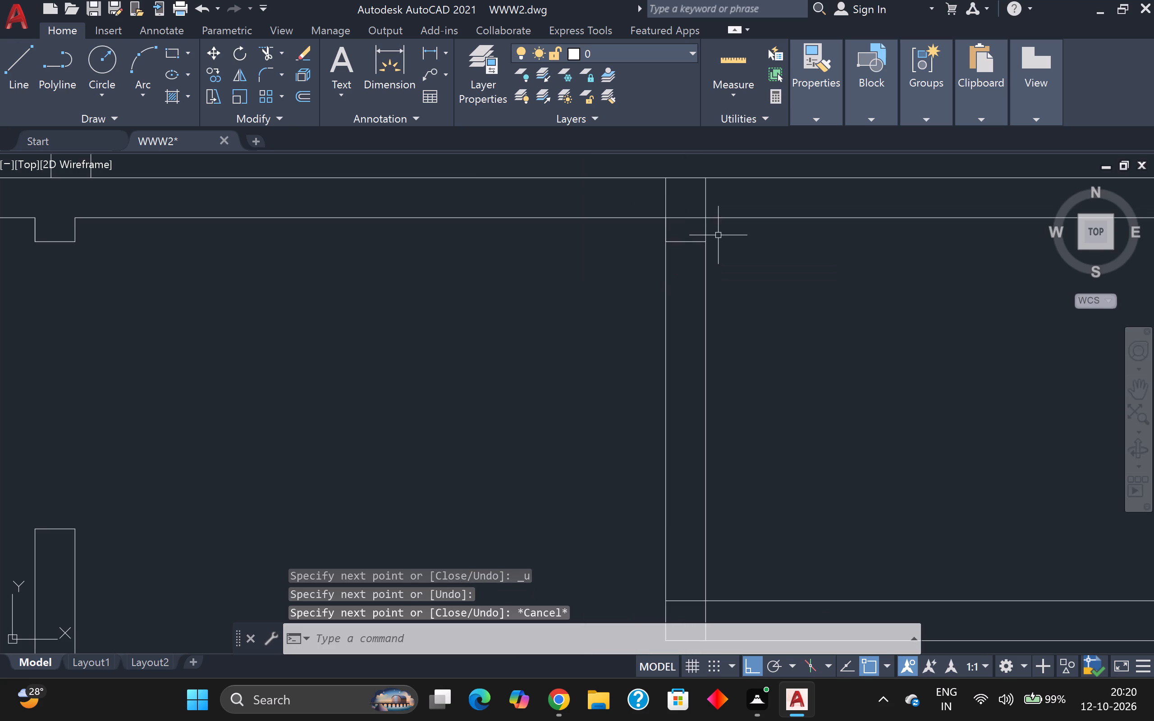
left_click(271, 47)
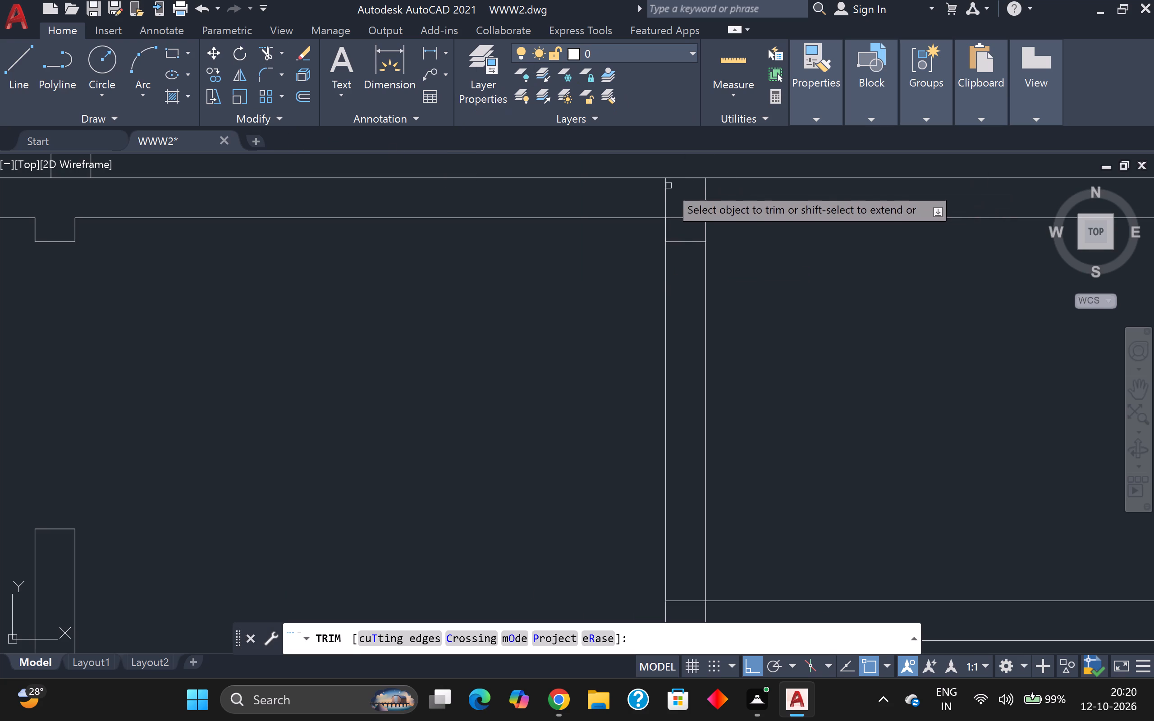
left_click(654, 196)
left_click(719, 197)
left_click(684, 220)
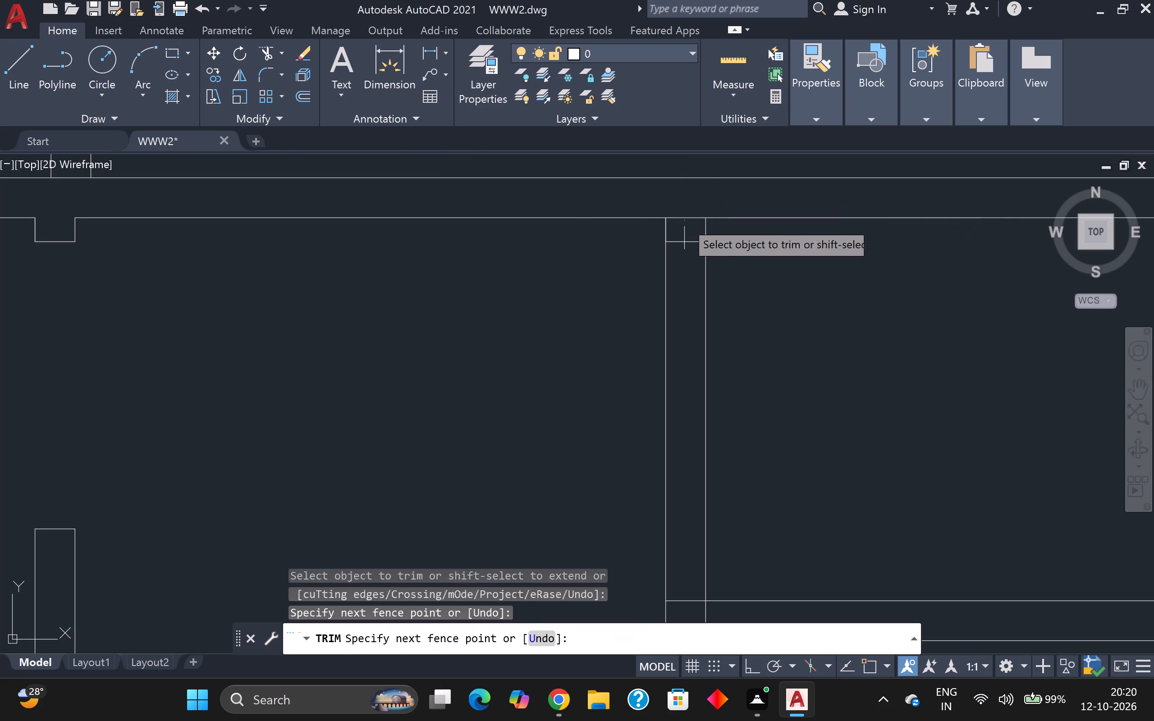
left_click(686, 209)
scroll(687, 206, "down", 2)
middle_click_drag(721, 276, 703, 261)
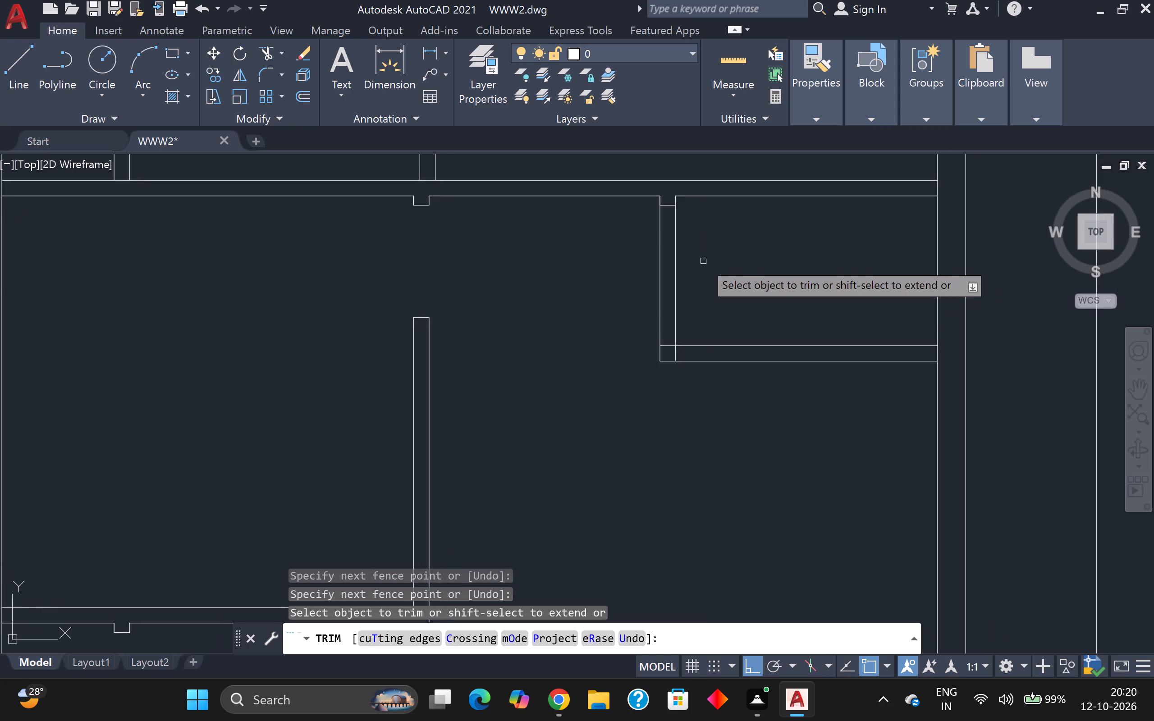
key("Escape")
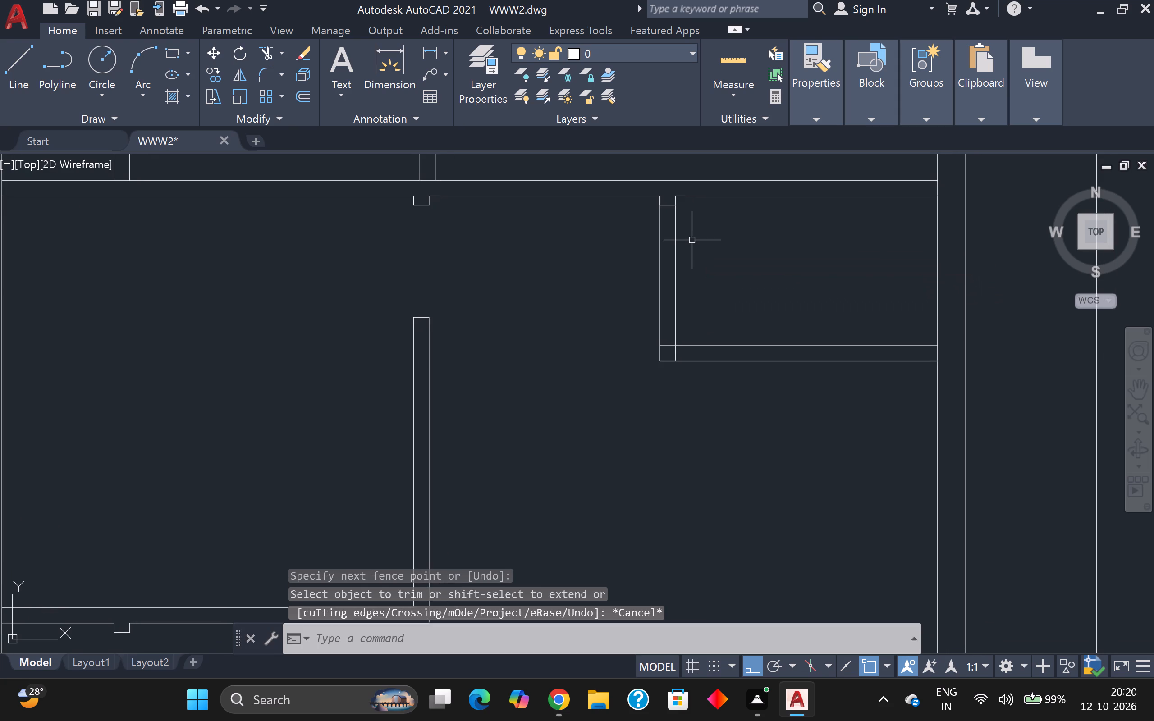
Offset the short line across the lower-right small room's left partition 2'5" downward to mark the other side of the door opening.
key("o")
key("Return")
key("Return")
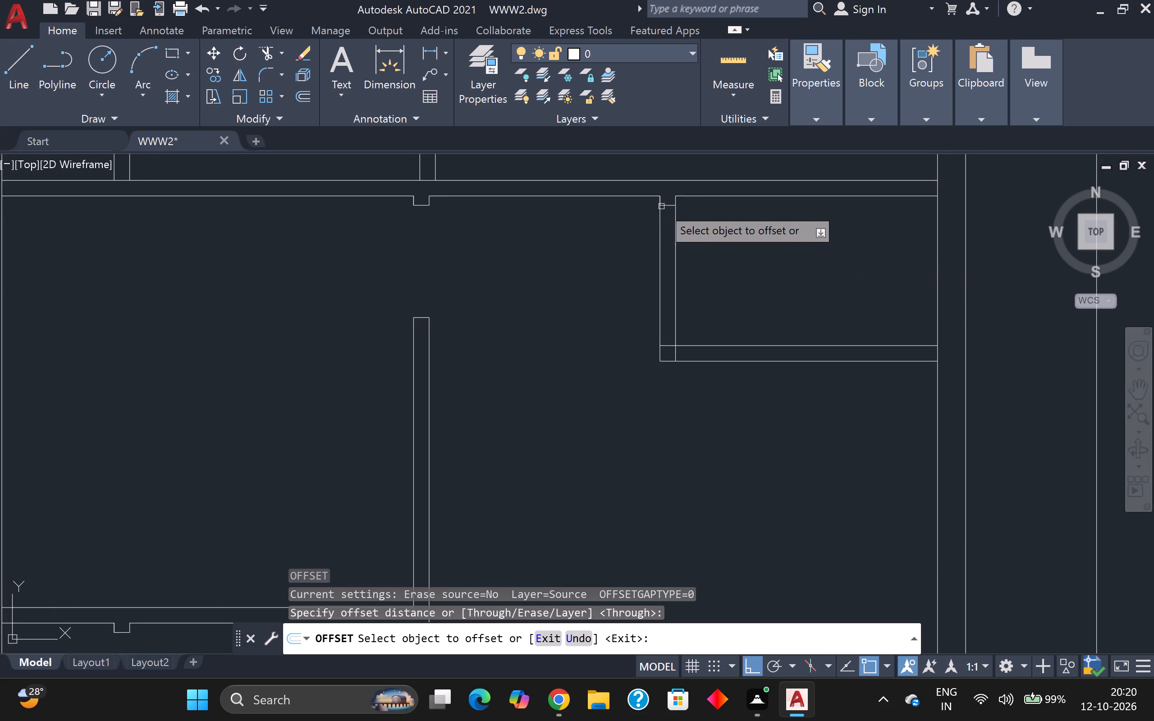
left_click(668, 205)
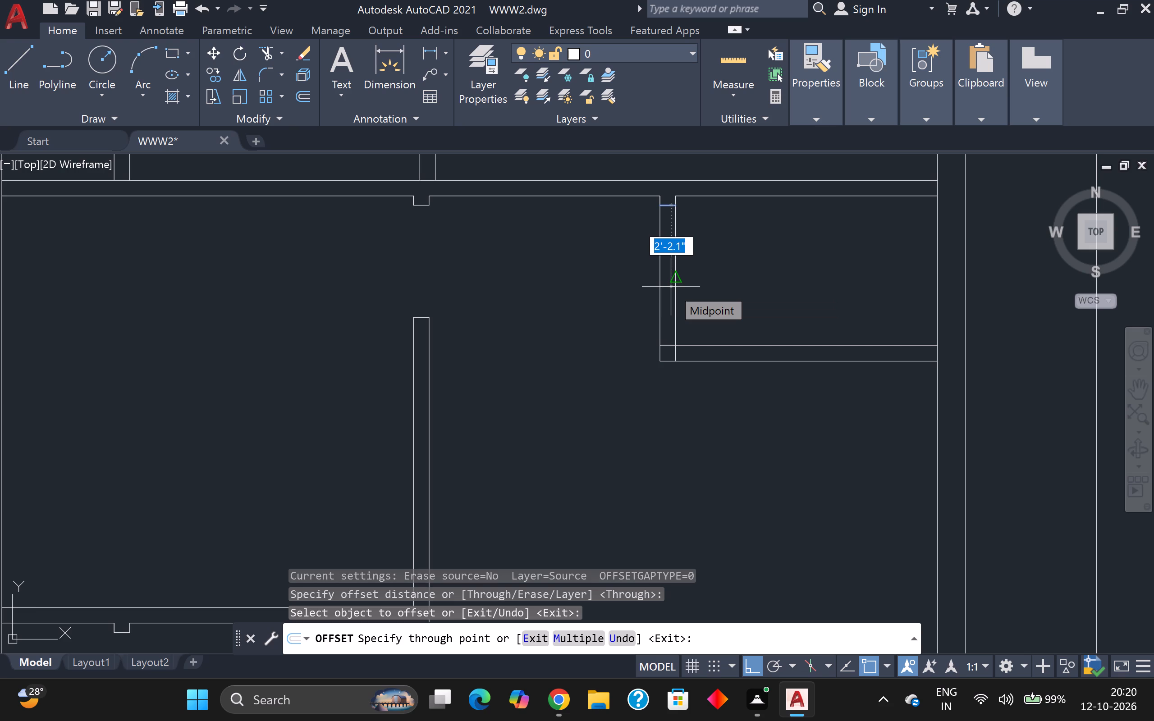
scroll(671, 287, "up", 3)
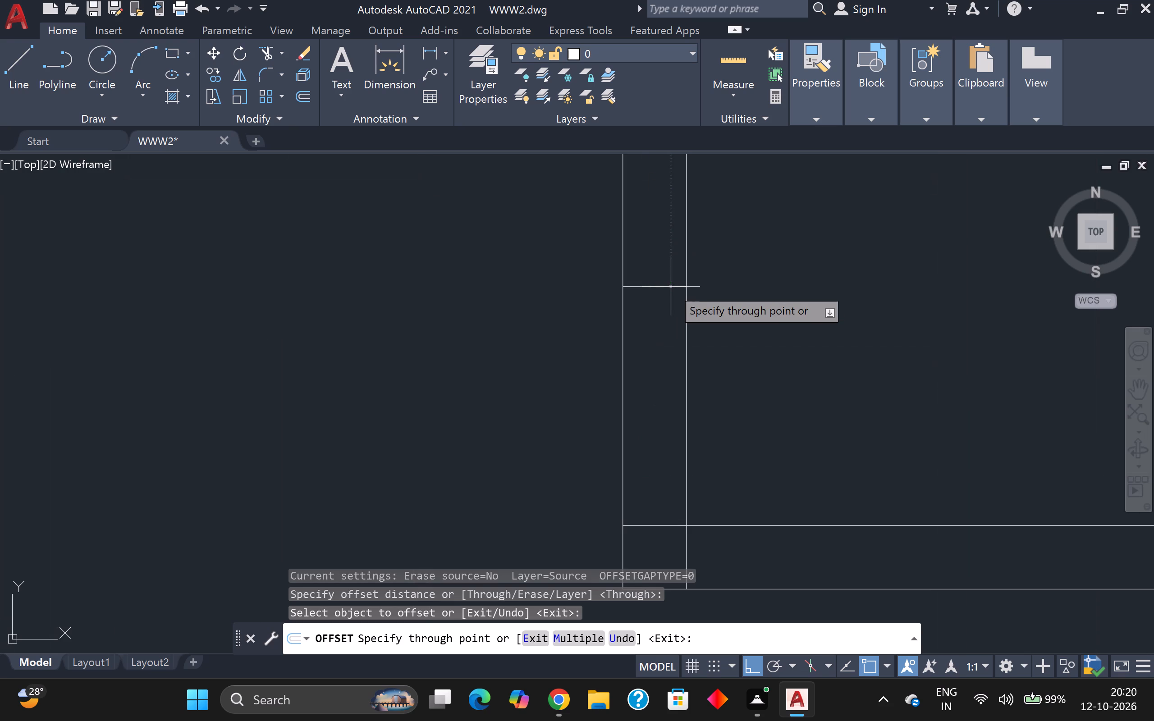
scroll(671, 287, "down", 1)
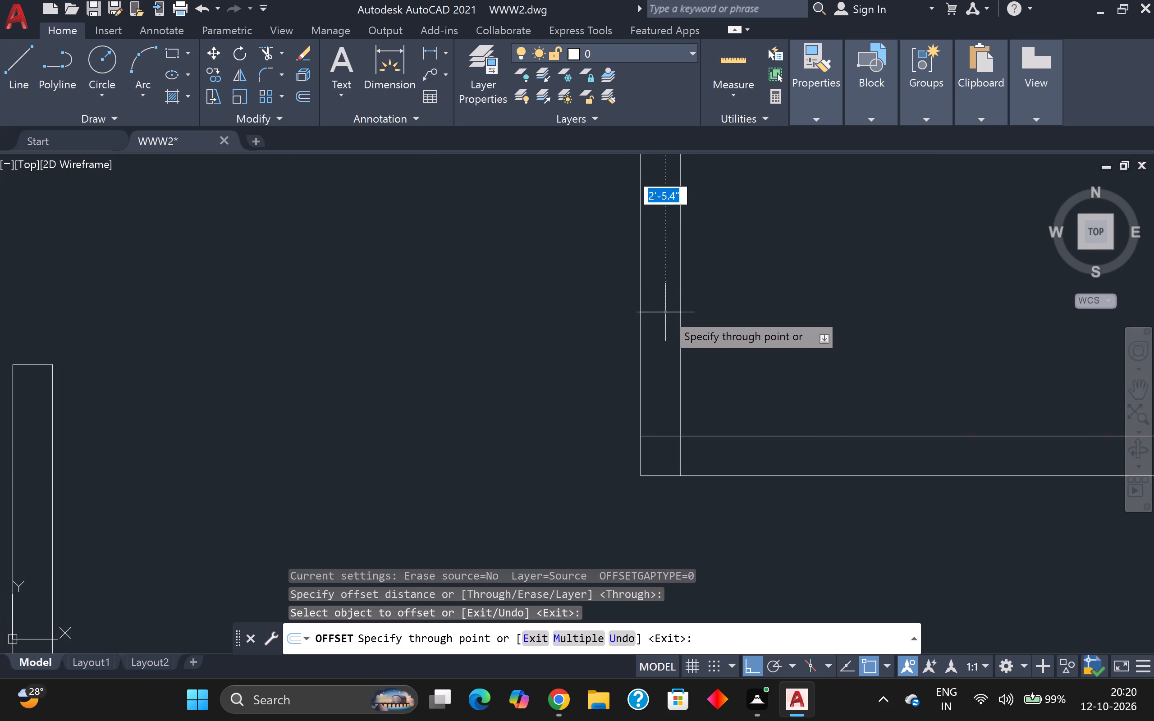
scroll(666, 319, "down", 1)
middle_click_drag(666, 319, 670, 341)
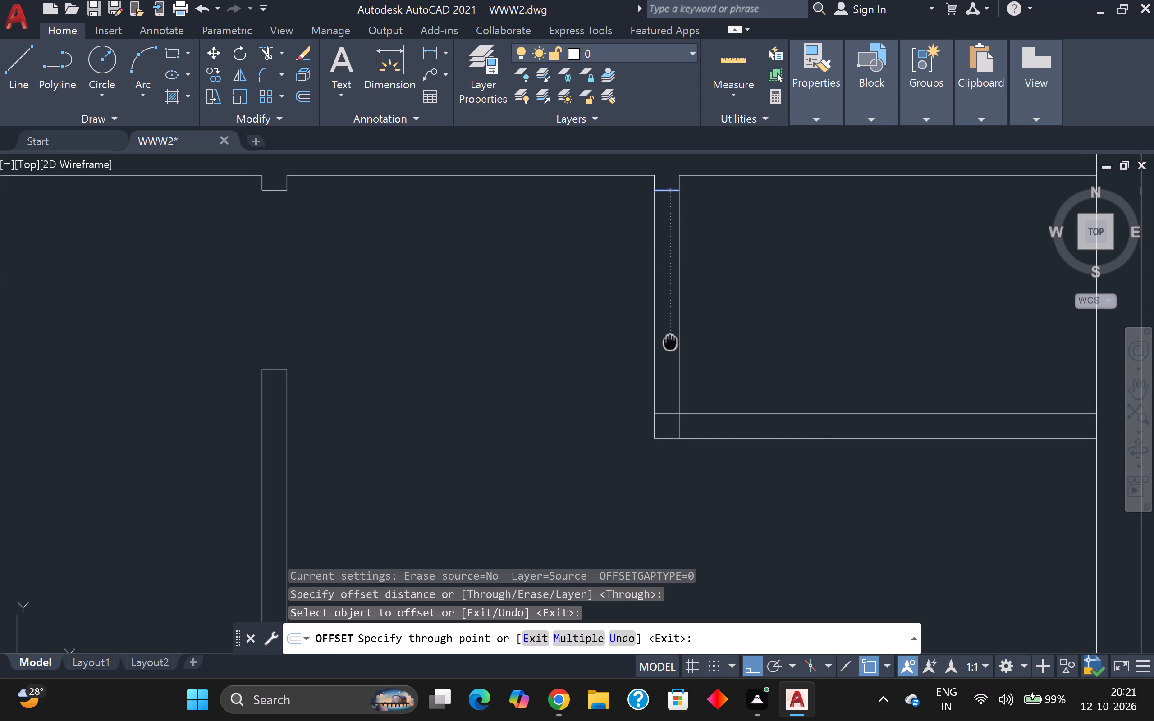
middle_click_drag(670, 341, 672, 342)
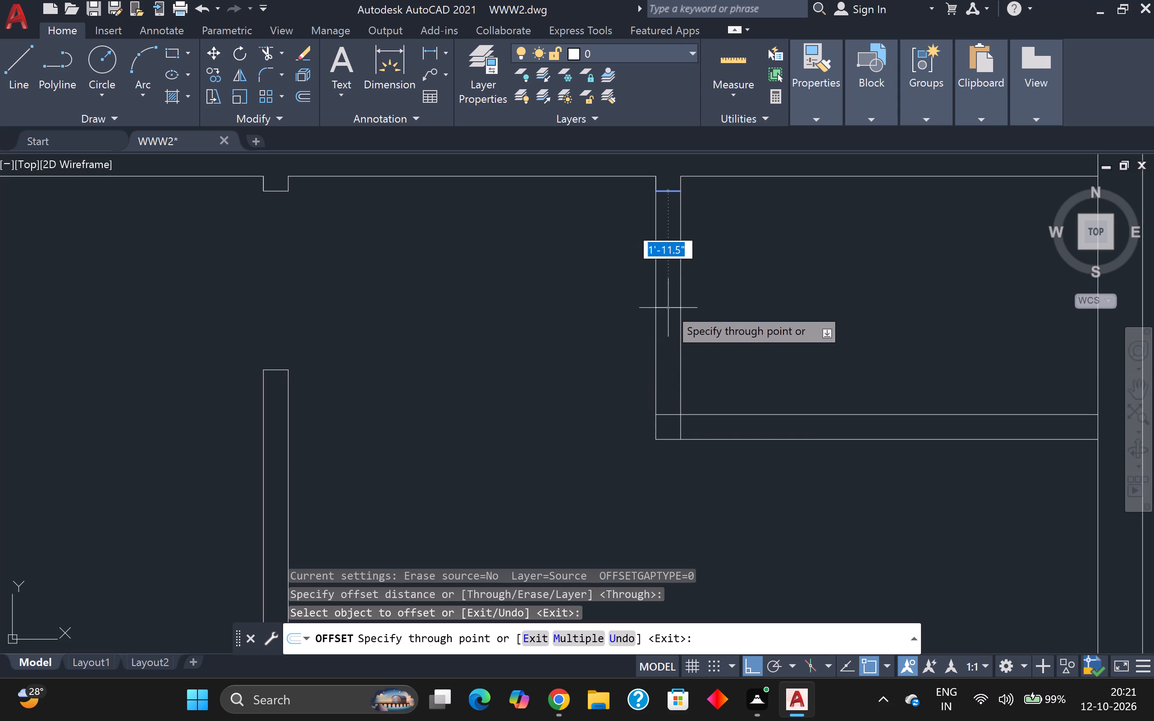
scroll(664, 274, "down", 3)
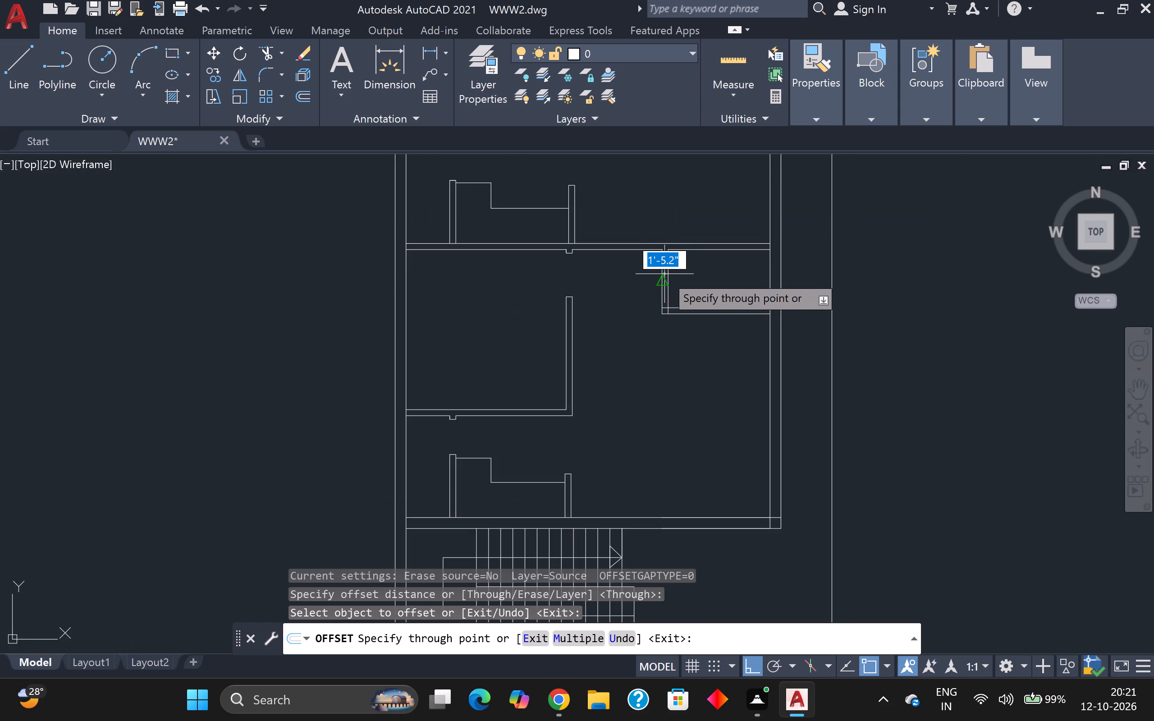
scroll(664, 274, "up", 3)
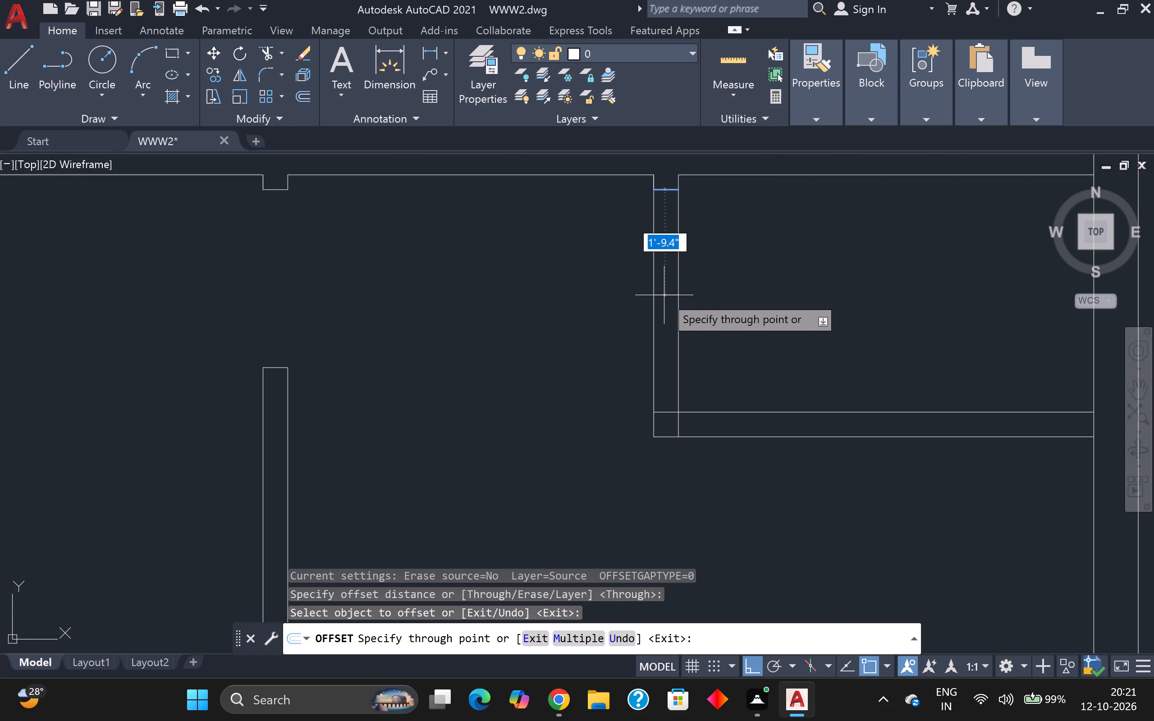
key("2")
type("'58")
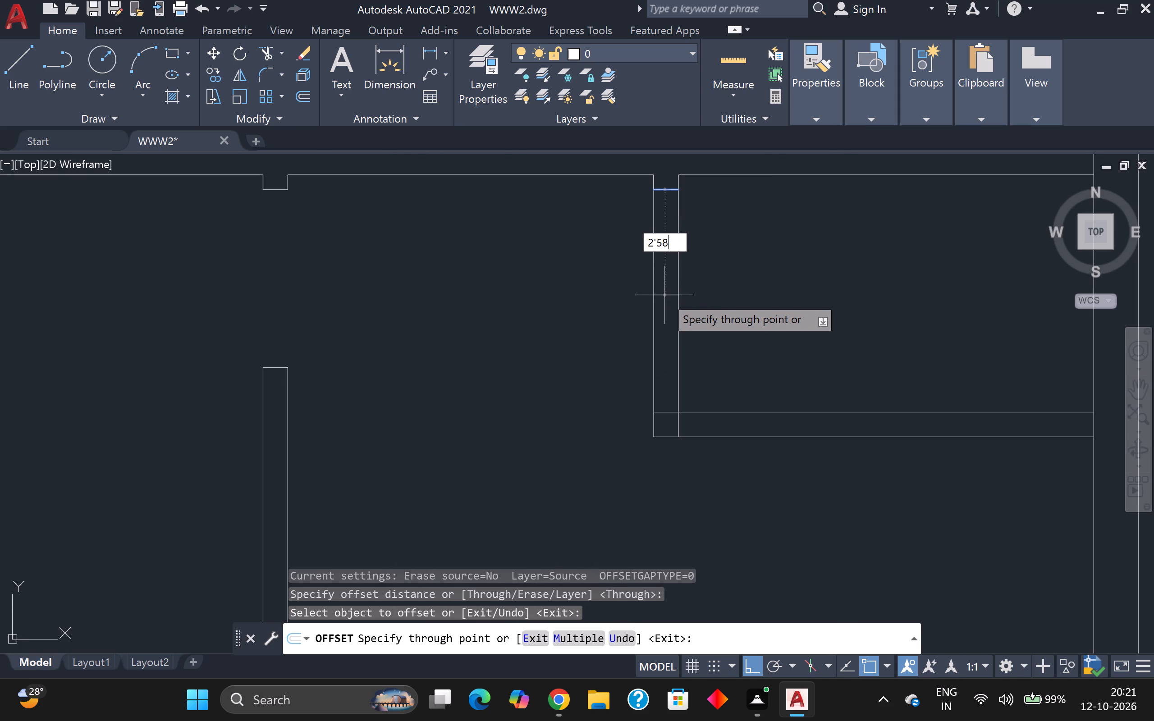
key("Return")
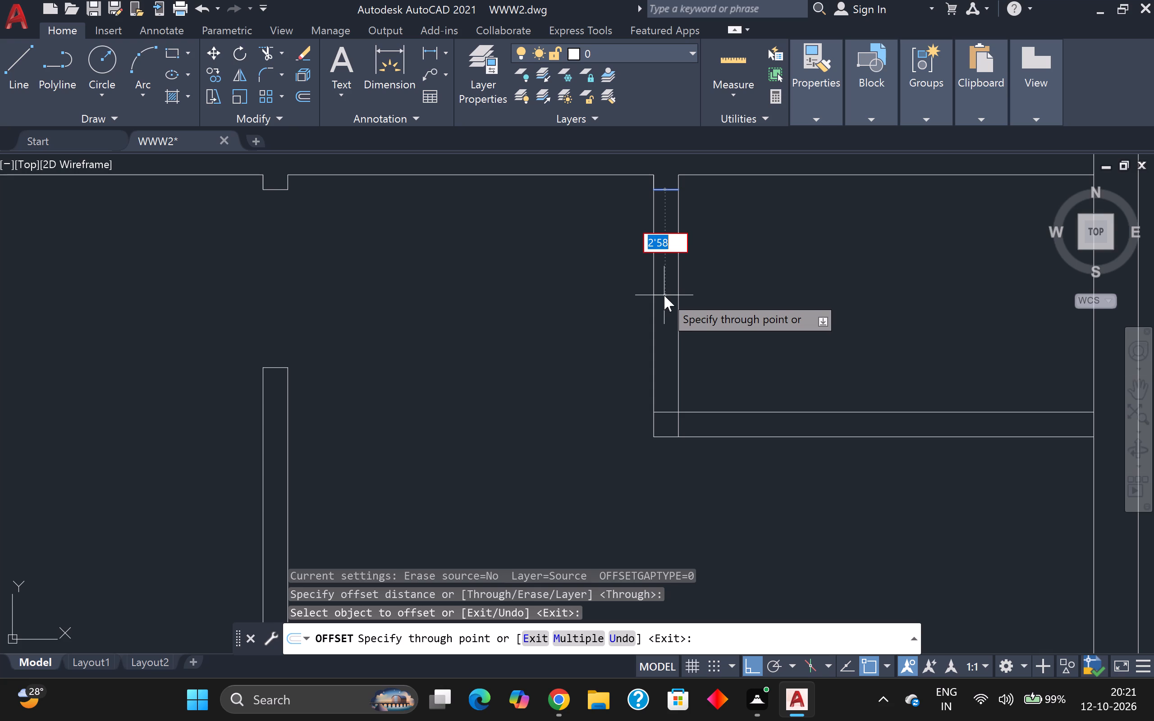
key("BackSpace")
type("2'")
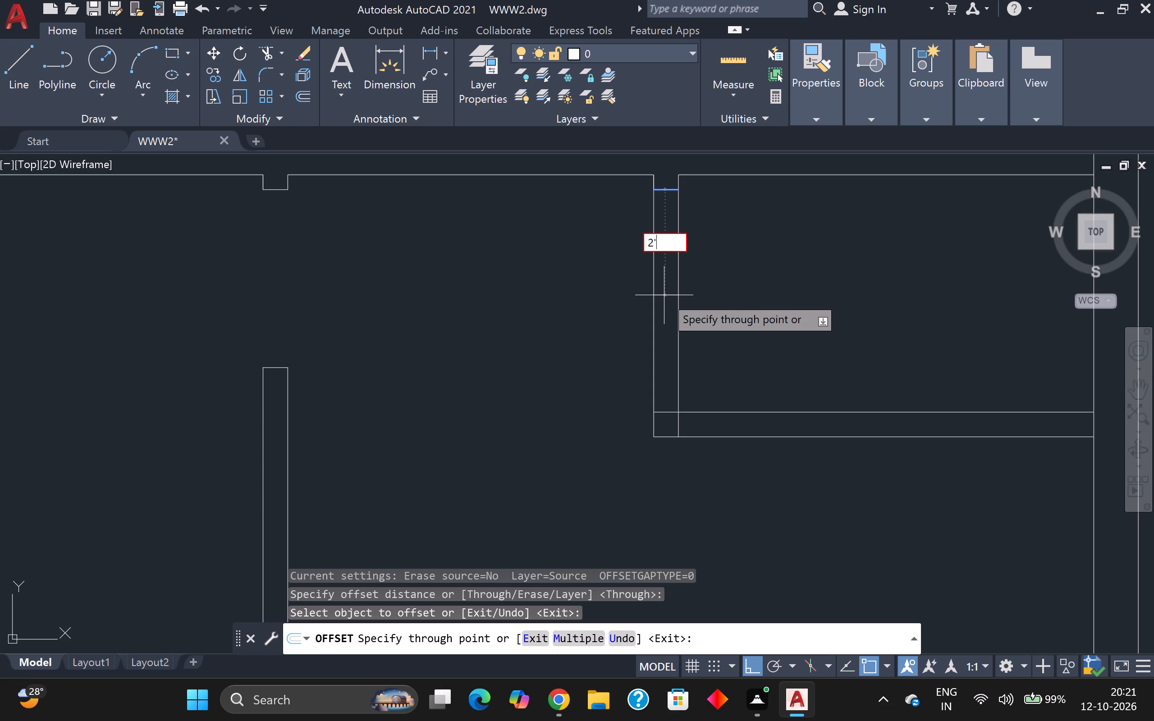
key("5")
key("Return")
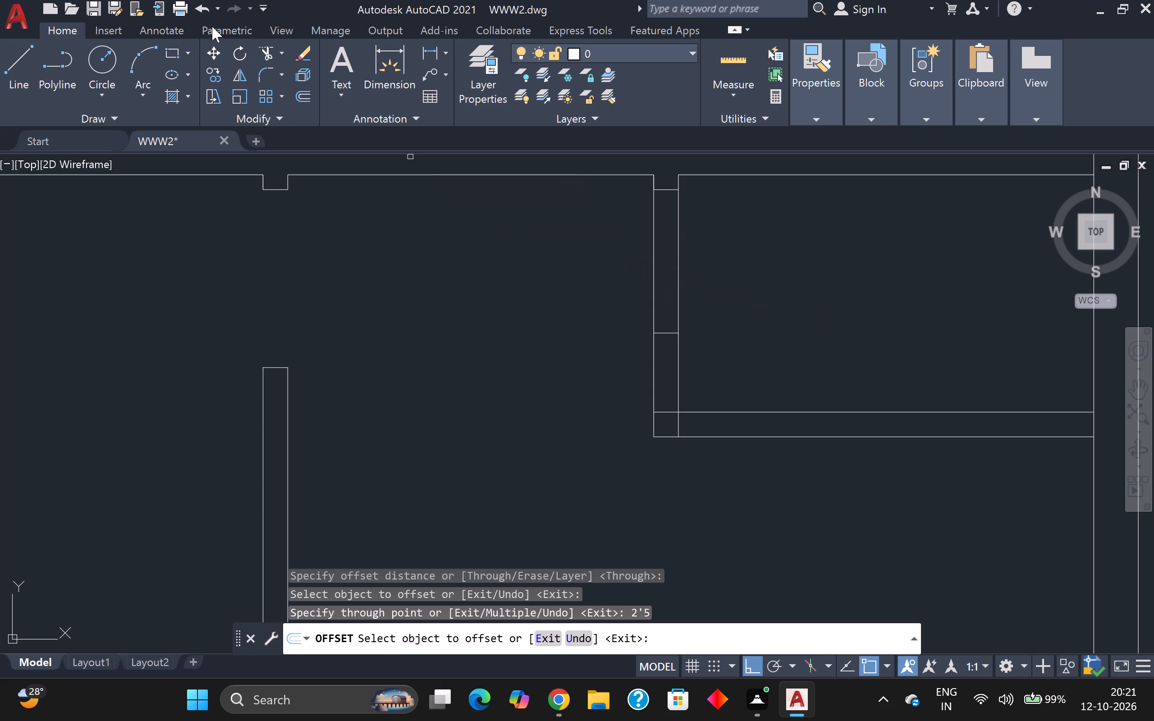
Trim both left partition lines of the lower-right small room between the two short lines to open the doorway.
left_click(266, 53)
left_click(521, 219)
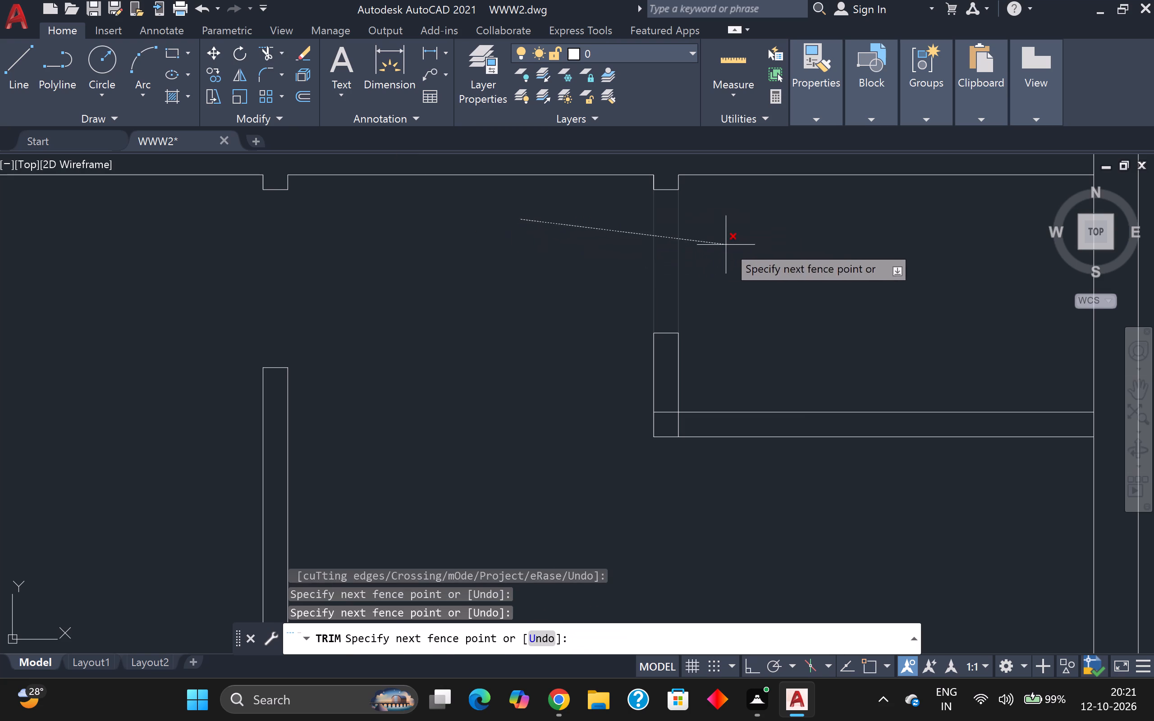
left_click(728, 245)
Trim the overlapping partition lines inside the lower-left corner of the lower-right small room.
scroll(729, 242, "down", 3)
scroll(707, 301, "up", 3)
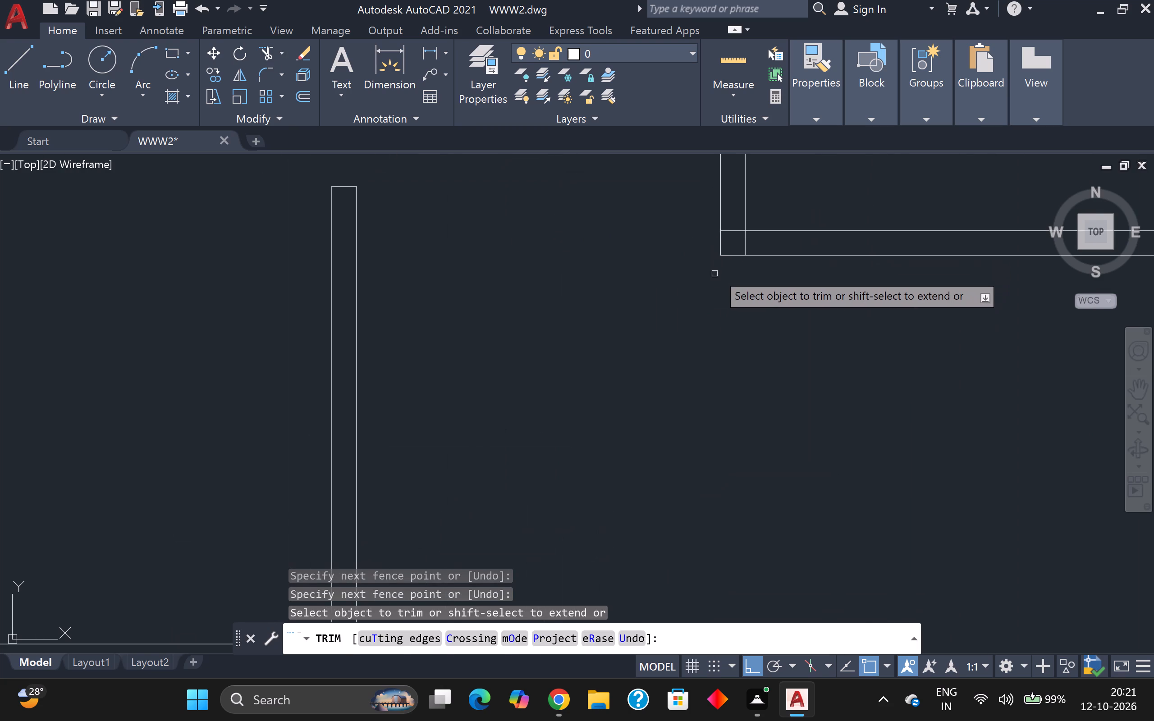
left_click(734, 225)
left_click(751, 247)
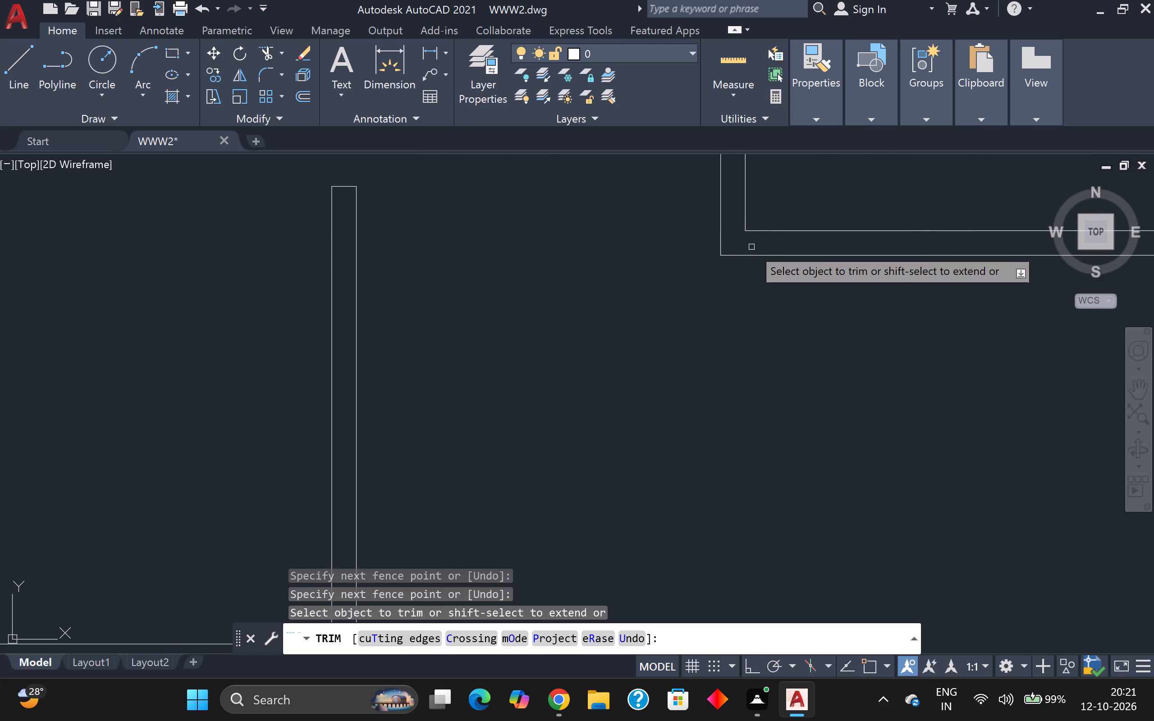
Look over the whole floor plan, examining the door openings and partition junctions in all three units.
scroll(751, 247, "down", 2)
scroll(700, 262, "down", 2)
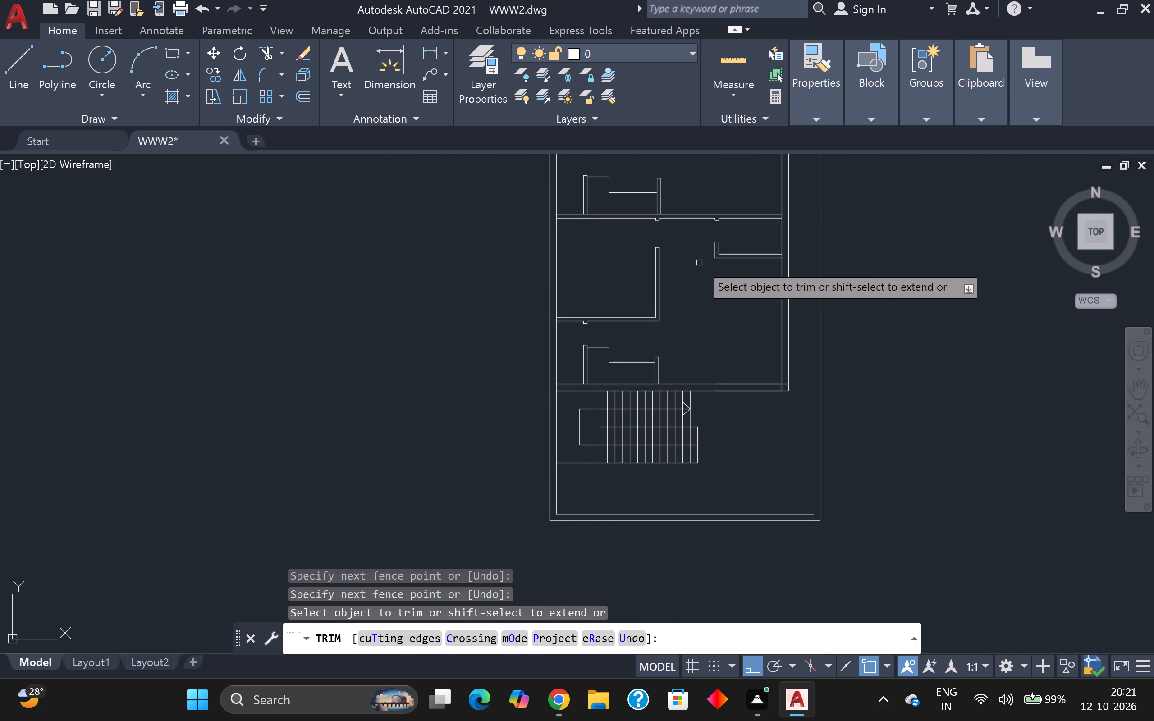
scroll(699, 263, "down", 1)
middle_click_drag(699, 261, 687, 238)
scroll(694, 249, "up", 1)
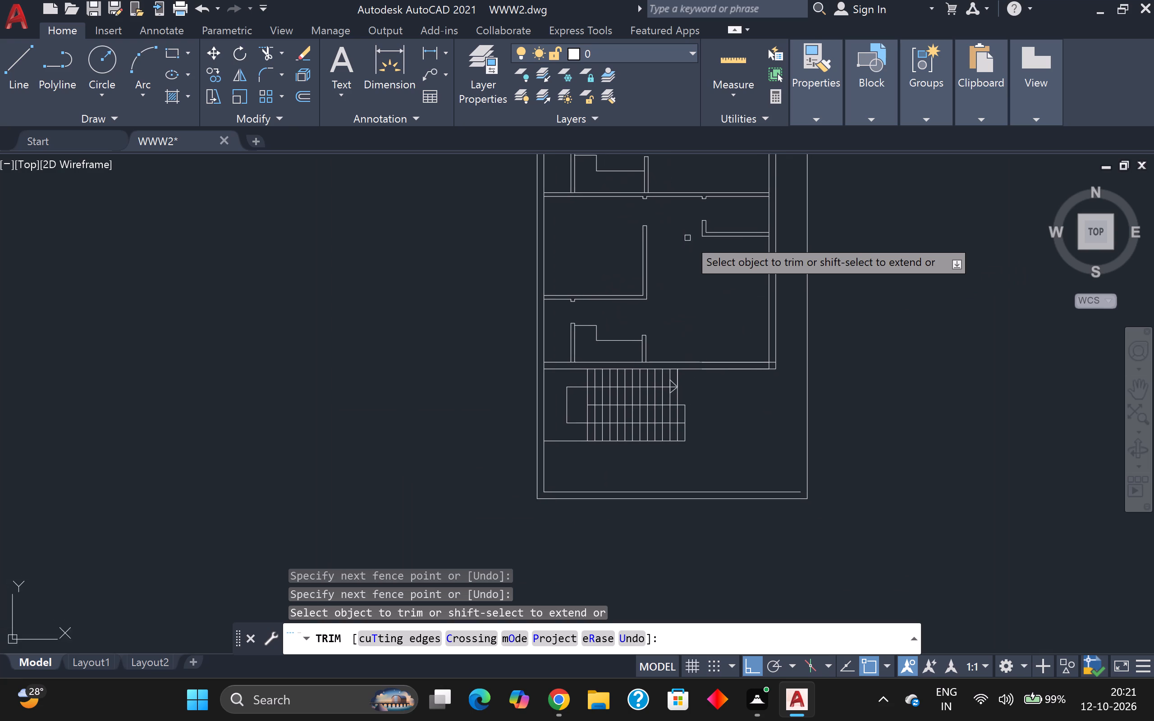
scroll(687, 238, "down", 2)
scroll(719, 208, "up", 3)
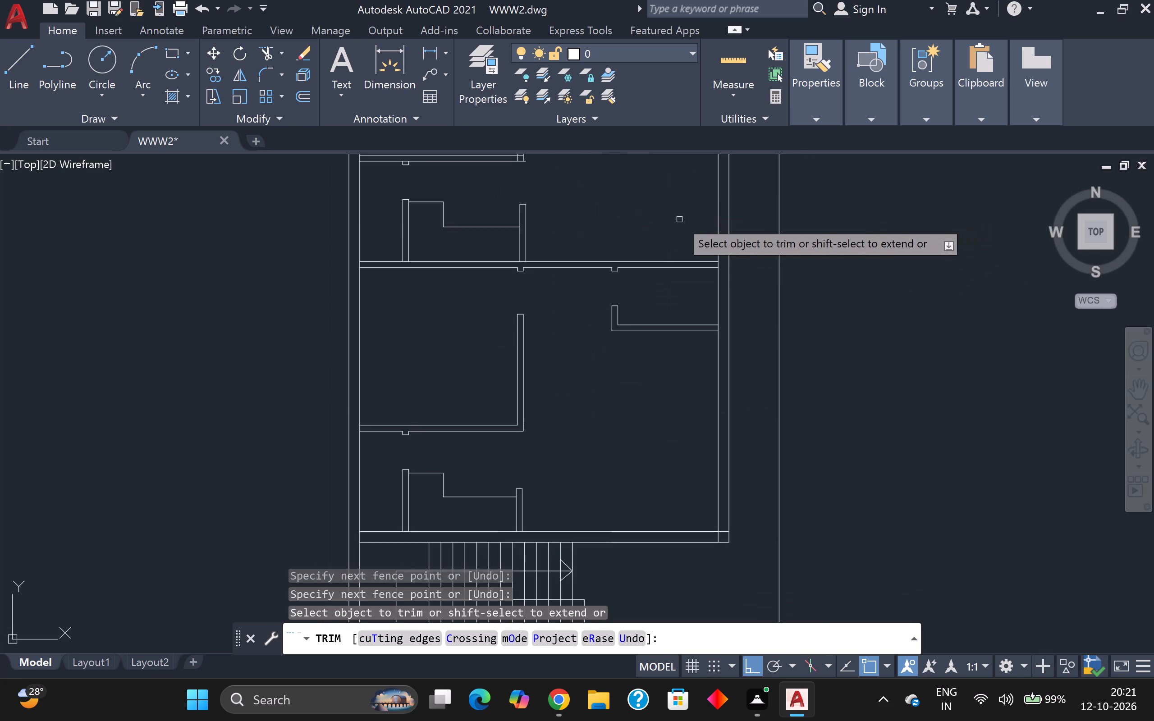
scroll(649, 245, "down", 2)
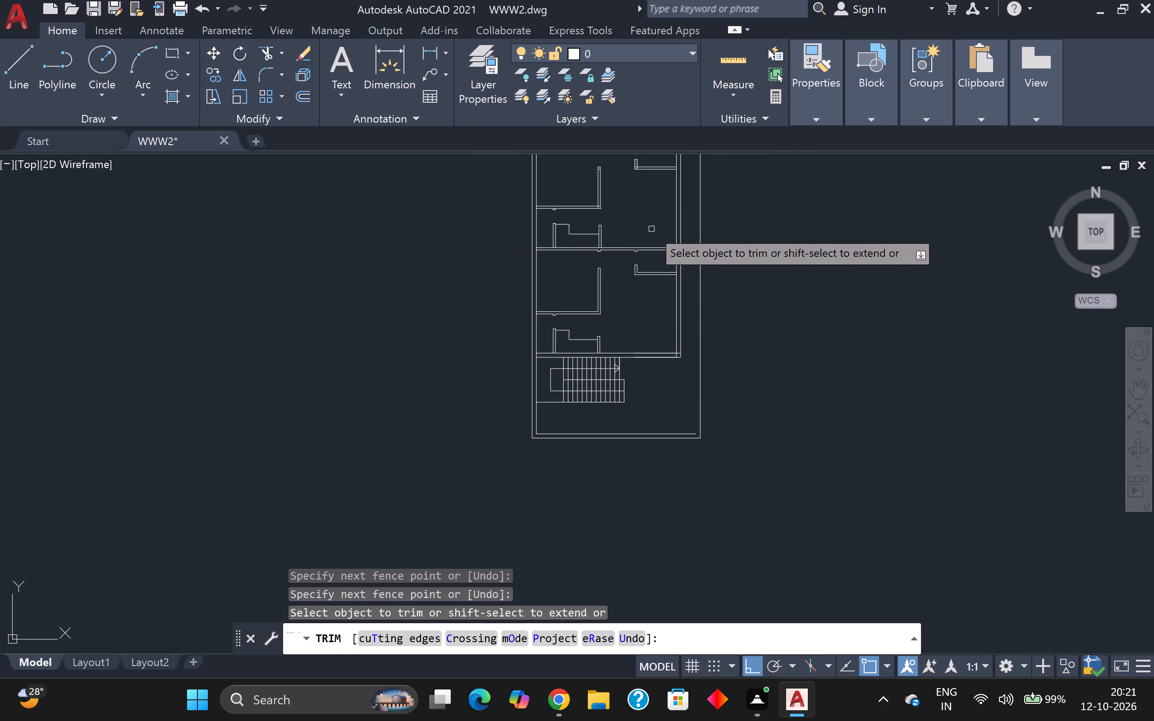
scroll(649, 214, "down", 2)
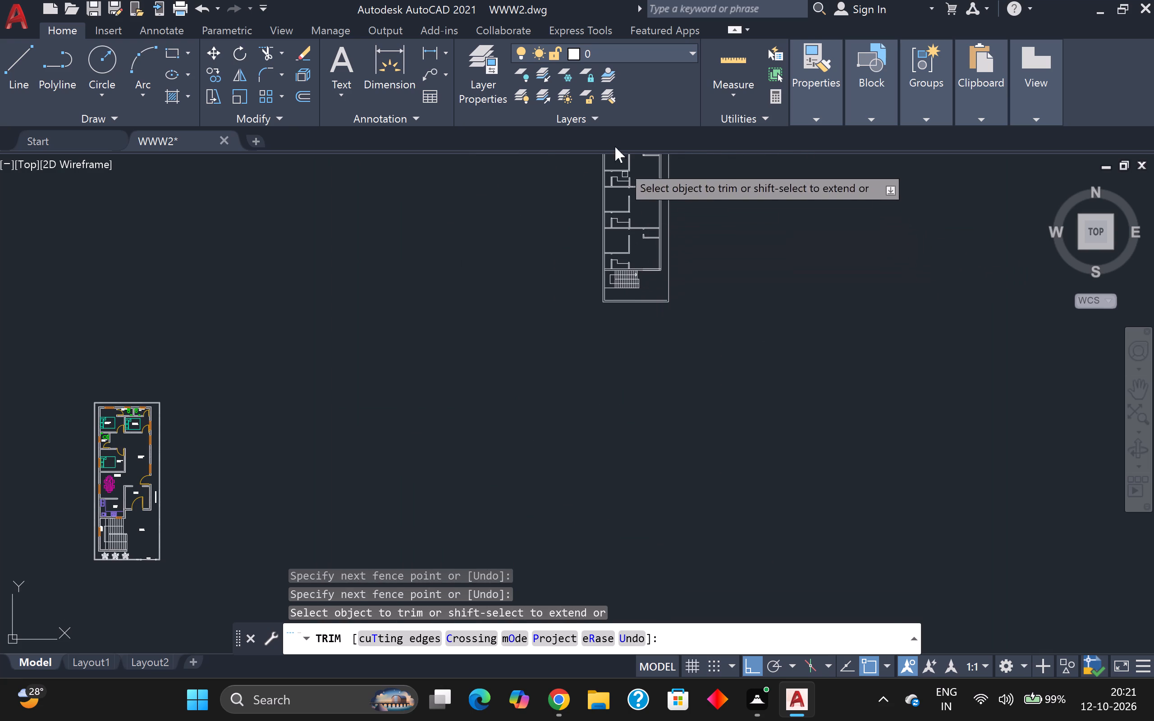
middle_click_drag(700, 194, 739, 385)
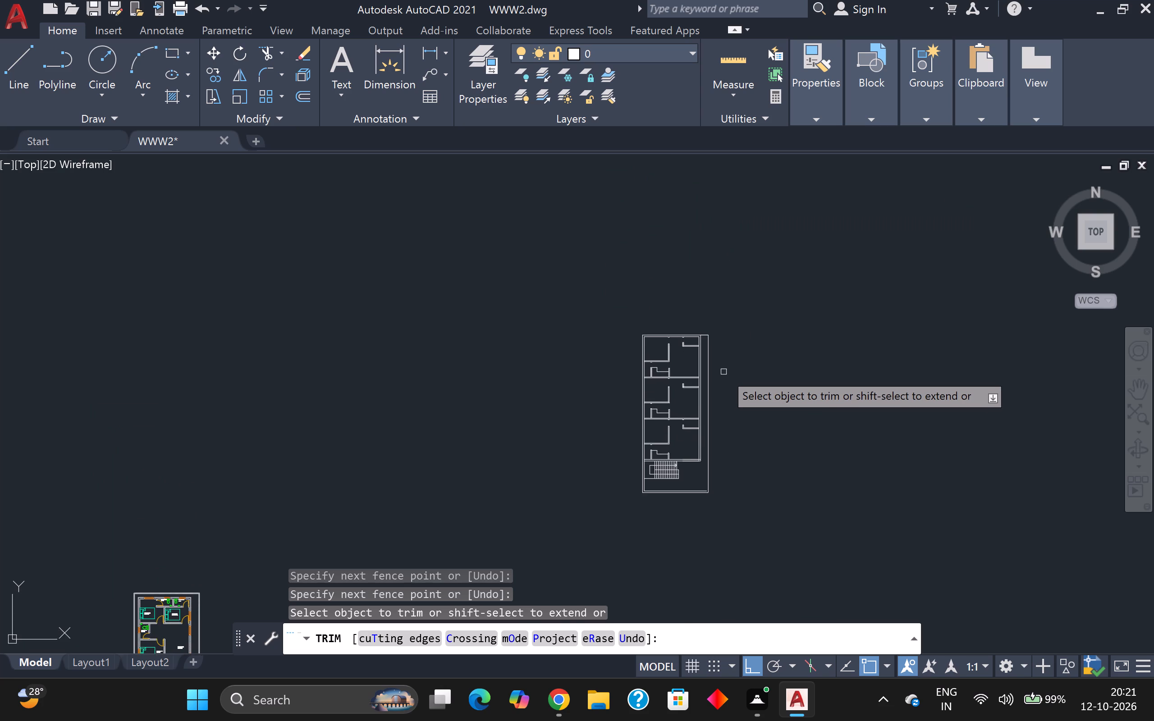
scroll(724, 372, "up", 2)
scroll(693, 371, "down", 1)
middle_click_drag(655, 530, 611, 397)
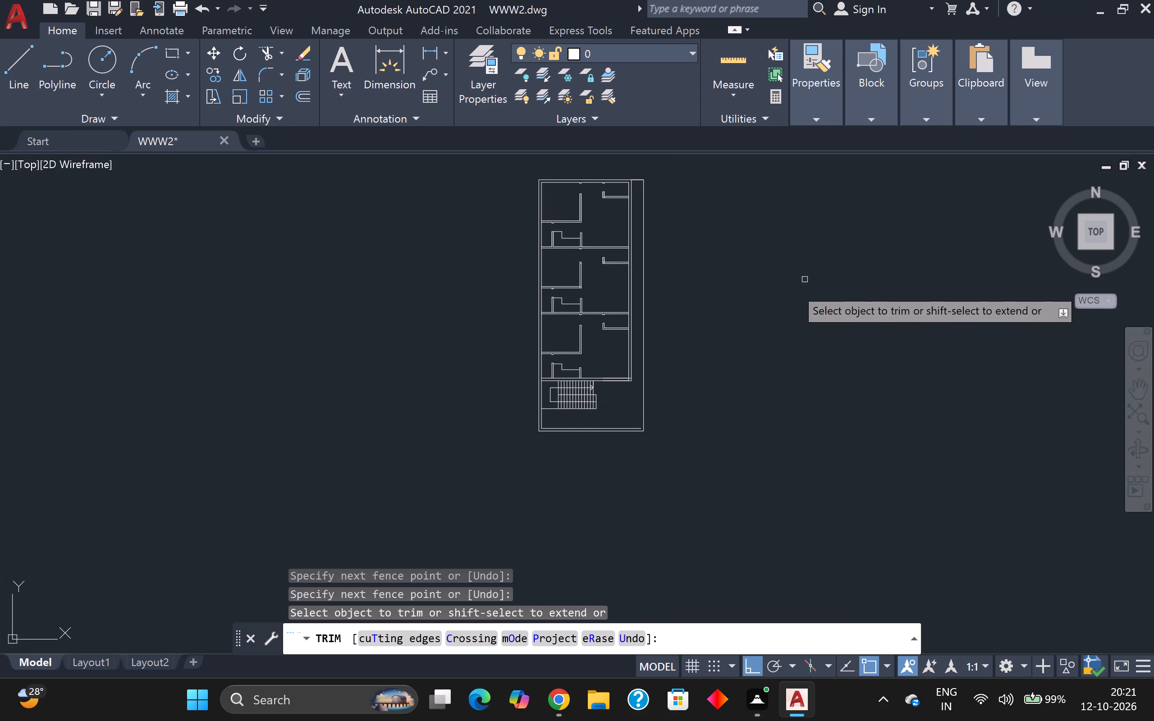
scroll(610, 333, "up", 1)
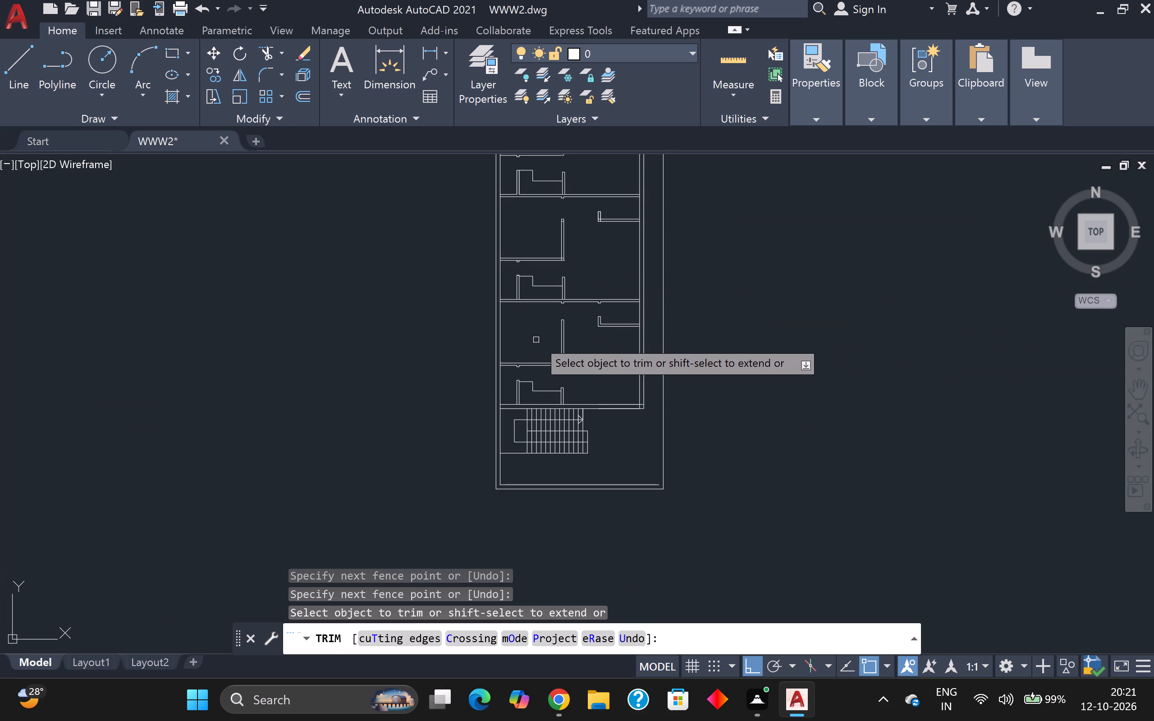
middle_click_drag(612, 249, 669, 417)
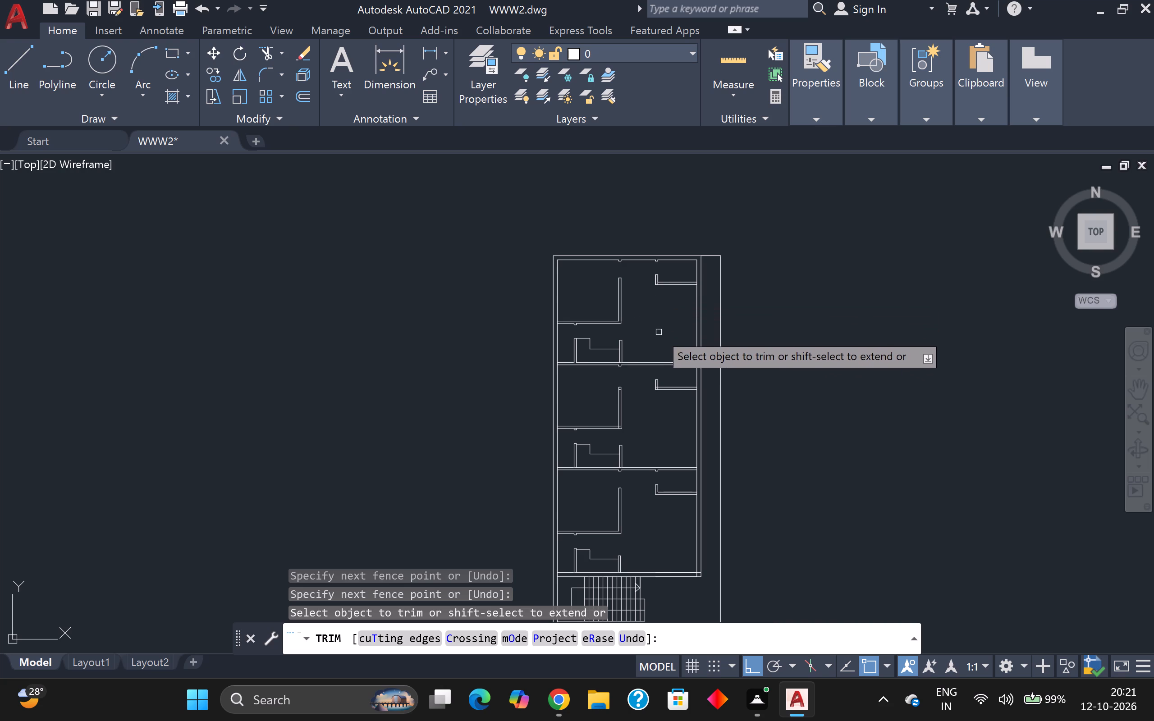
key("Escape")
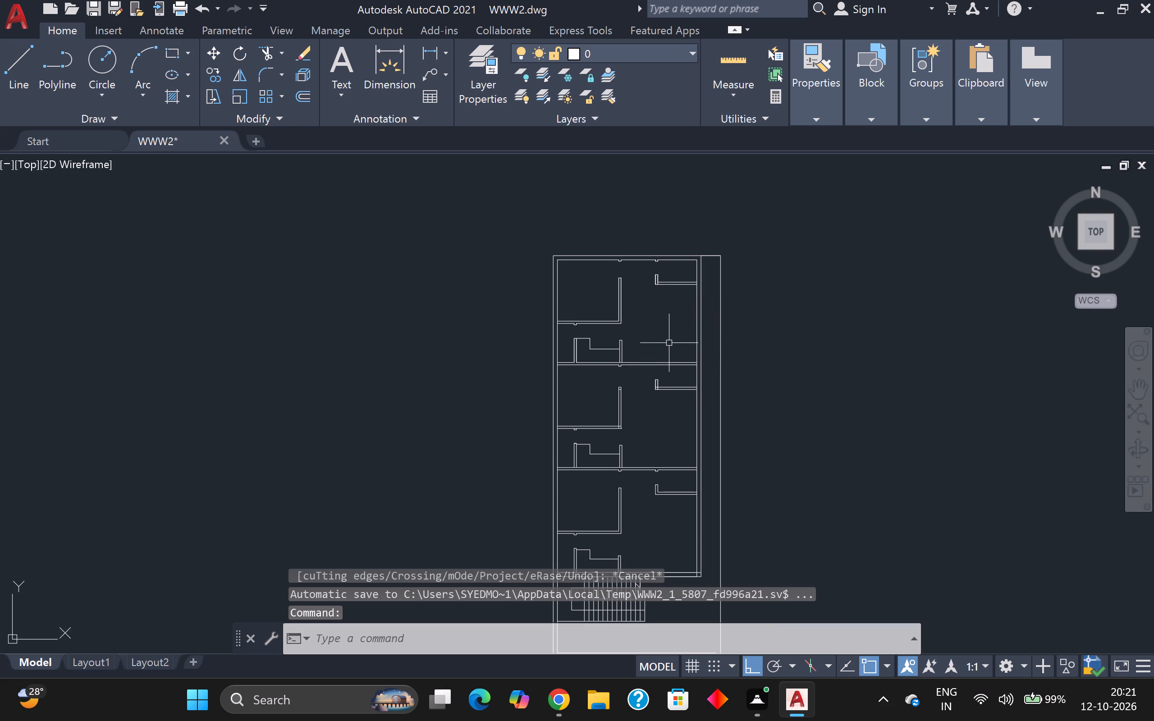
Place a Door - Imperial block from the architectural tool palette in the empty space to the right of the floor plan.
key("ctrl+3")
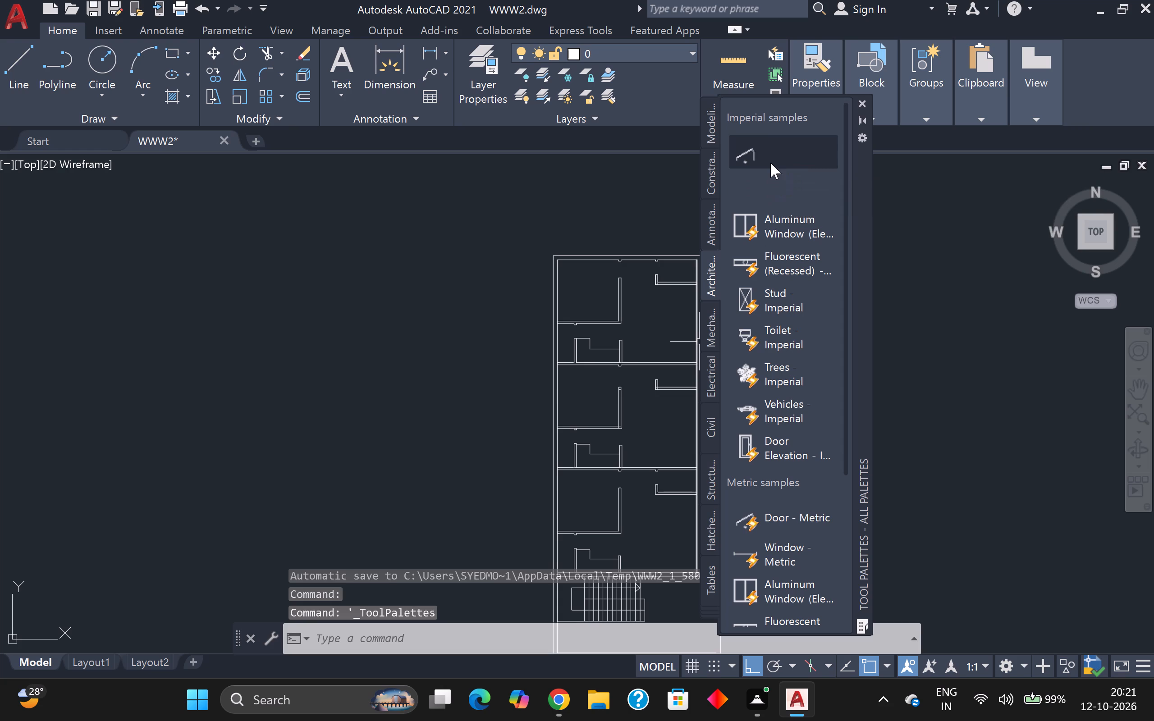
left_click_drag(762, 145, 875, 244)
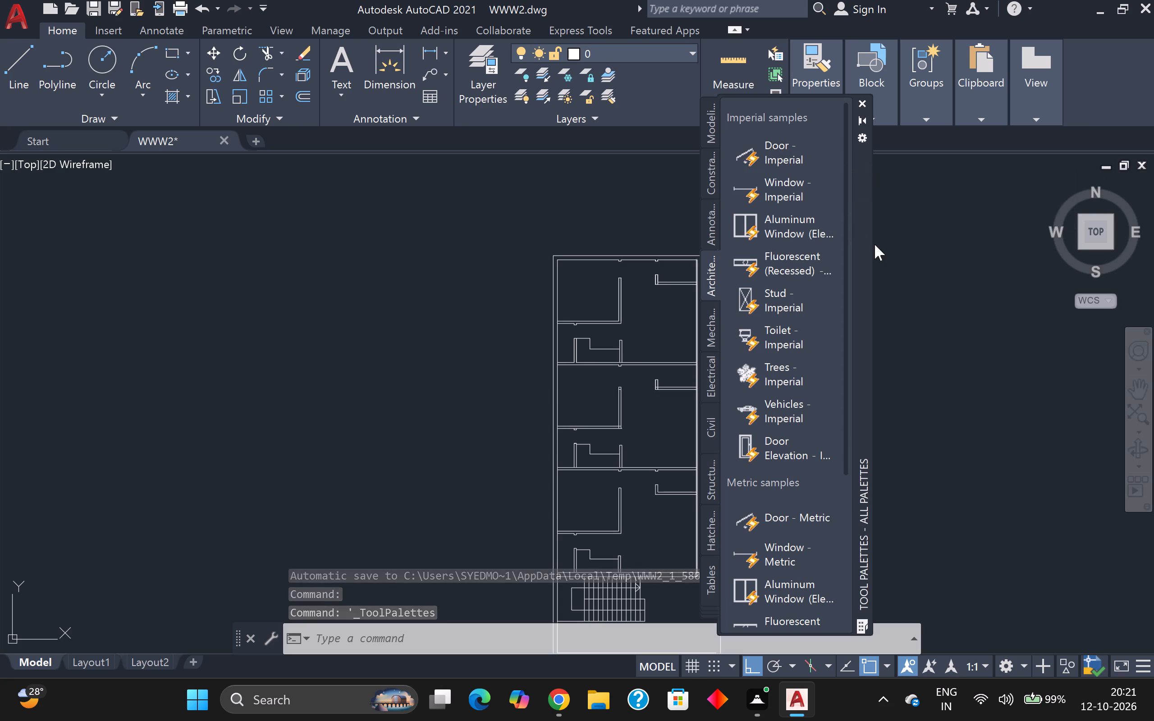
left_click_drag(875, 244, 922, 274)
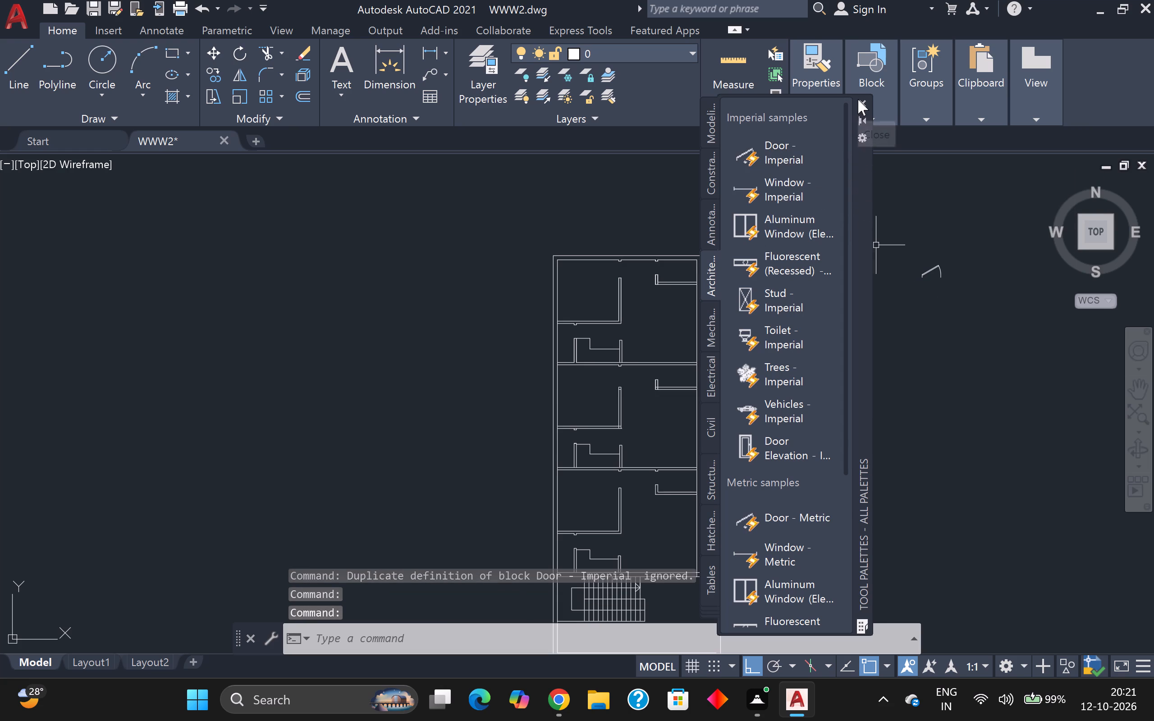
left_click(865, 103)
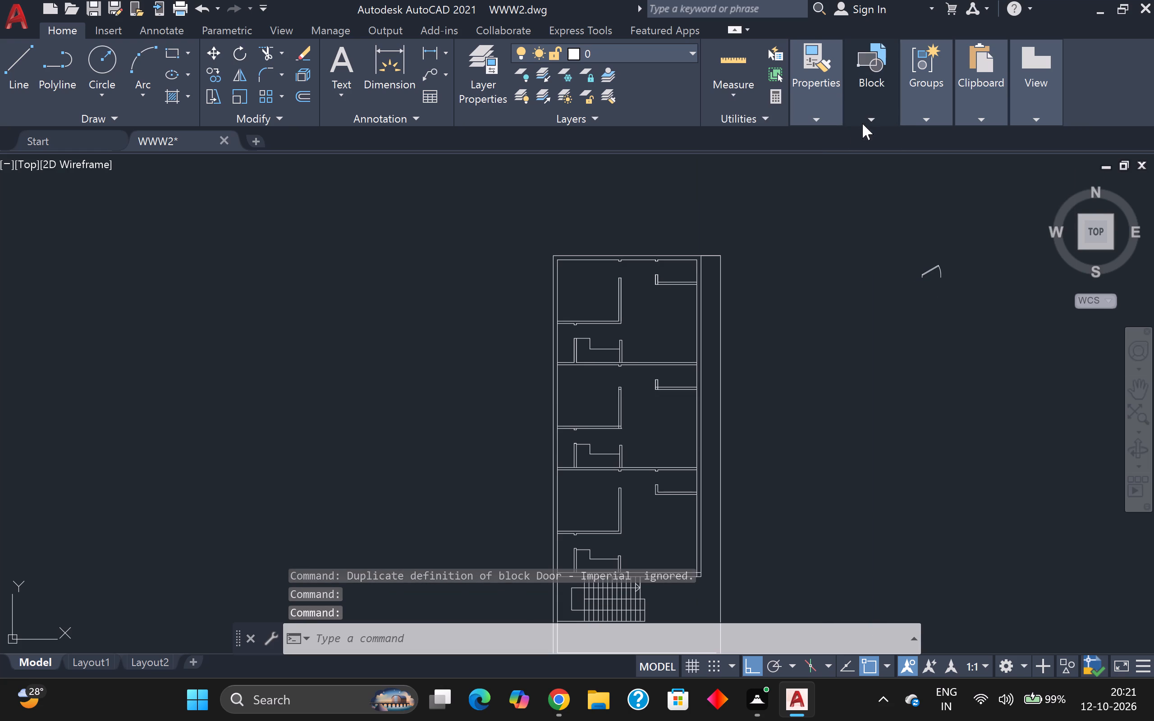
Draw a 2' wide window outline with lines across the 9" top outer wall, above the top unit's upper-right small room.
scroll(679, 265, "up", 1)
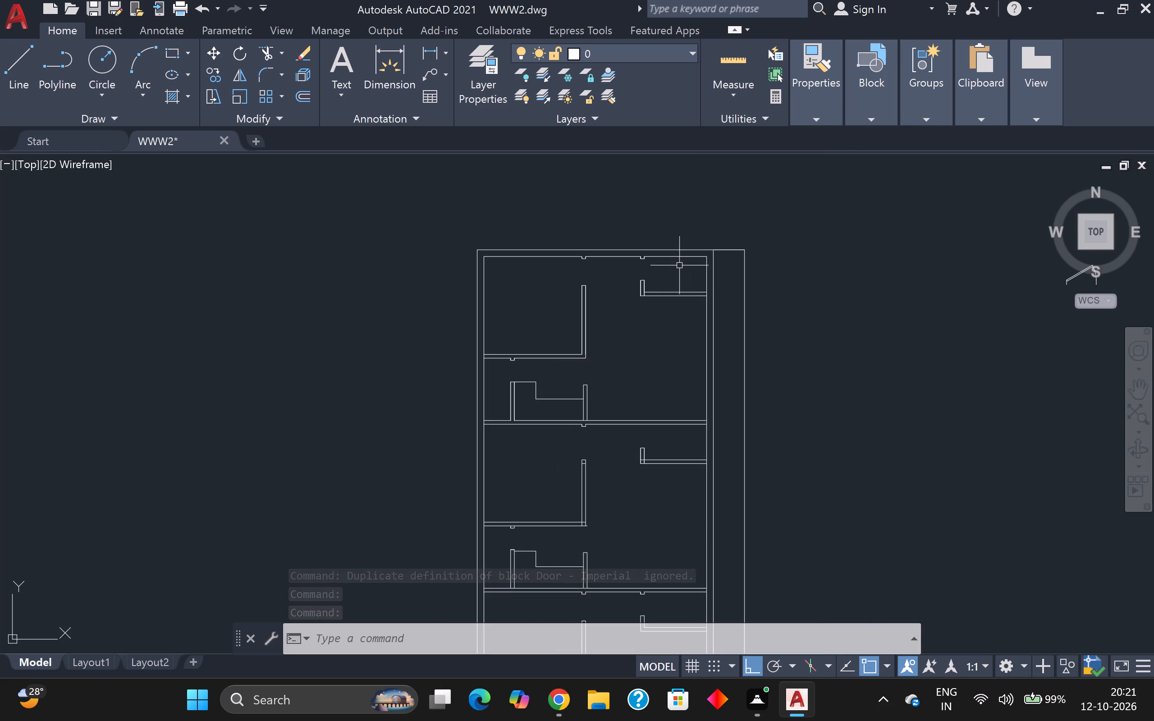
scroll(679, 265, "up", 2)
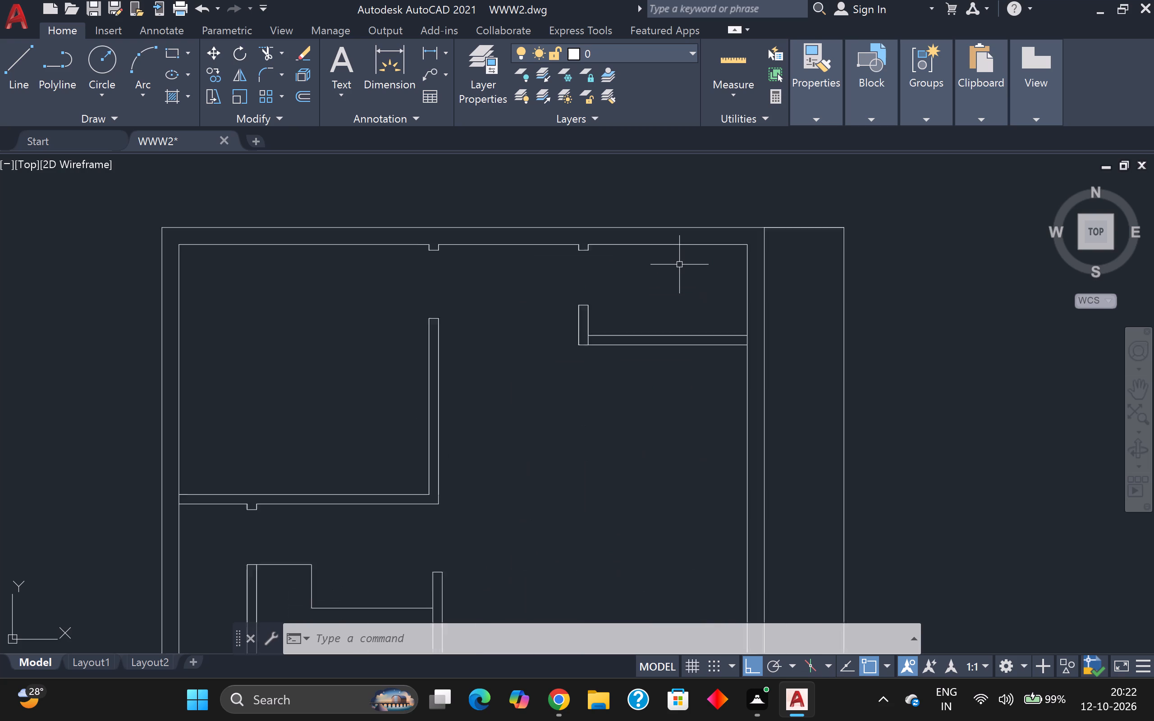
scroll(679, 265, "up", 1)
key("l")
key("Return")
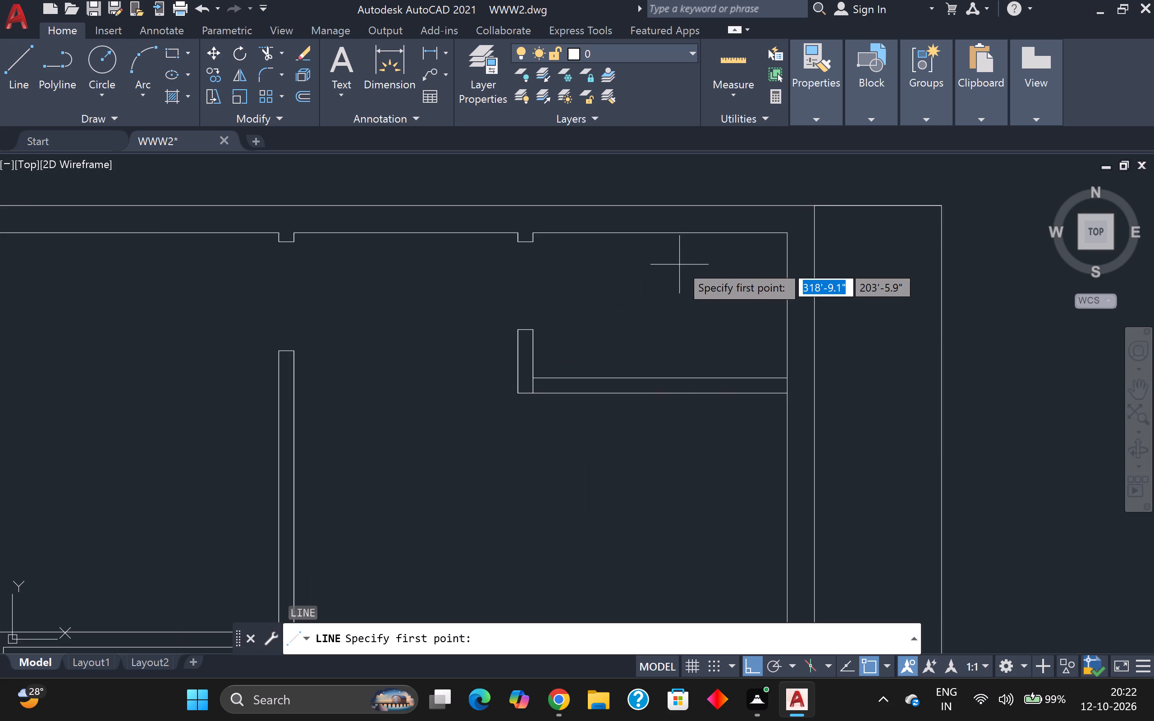
left_click(659, 233)
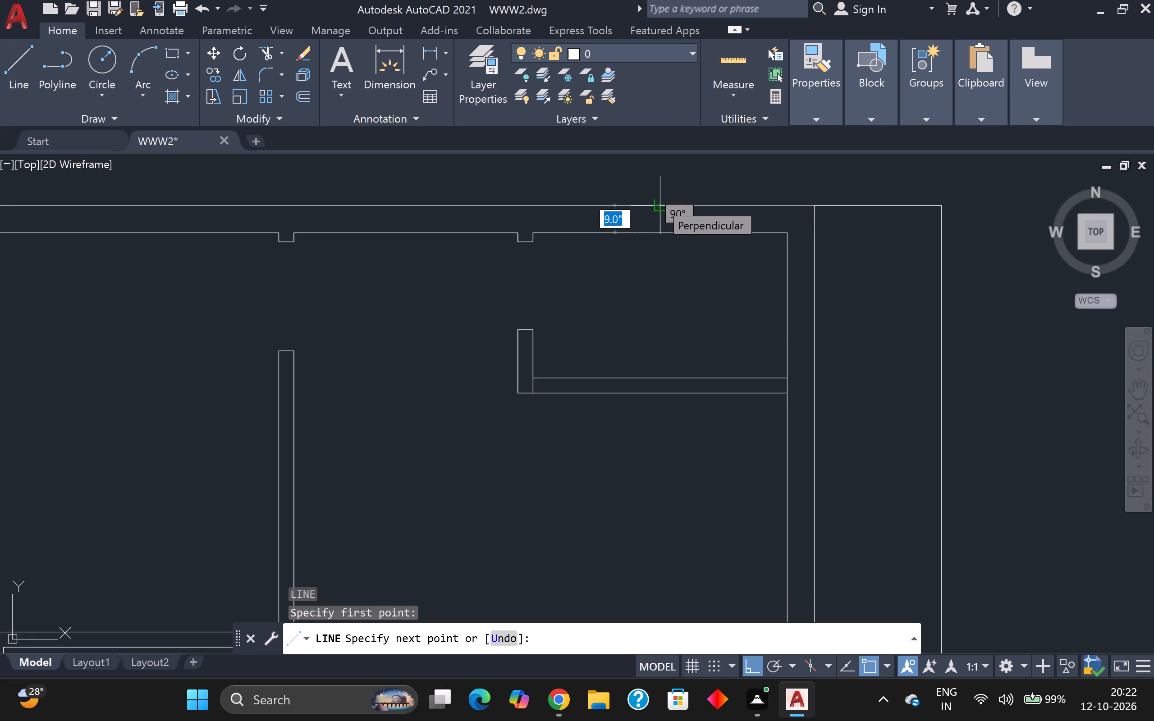
left_click(659, 201)
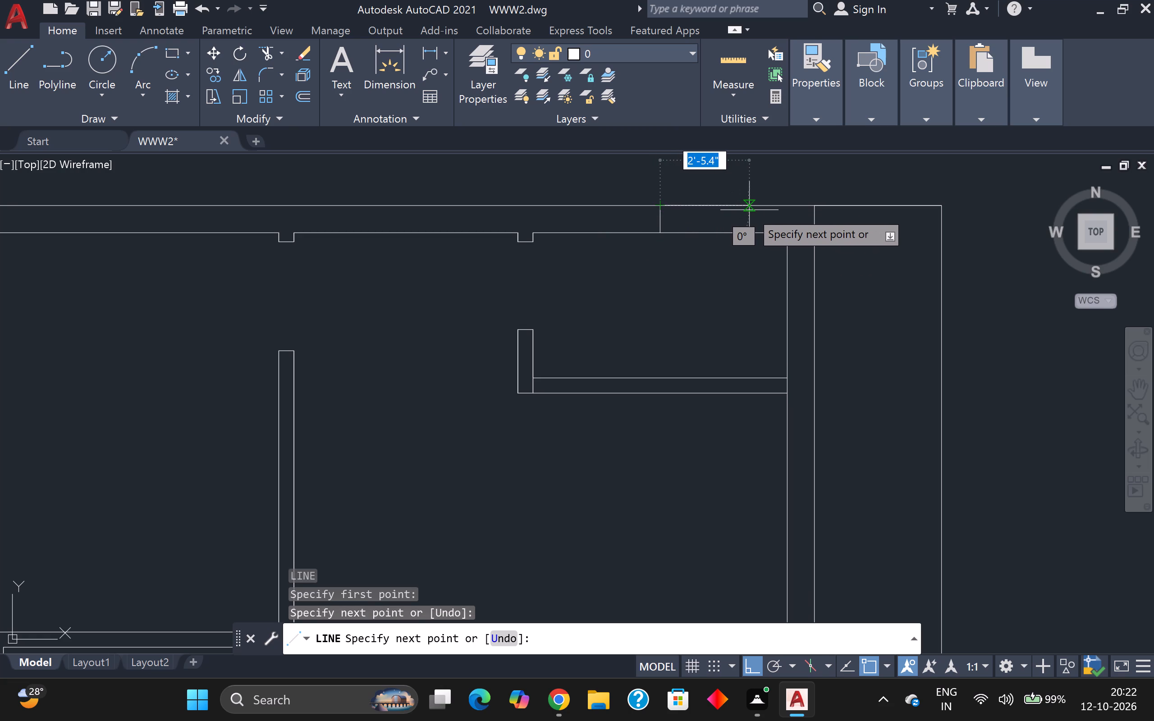
type("2'")
key("Return")
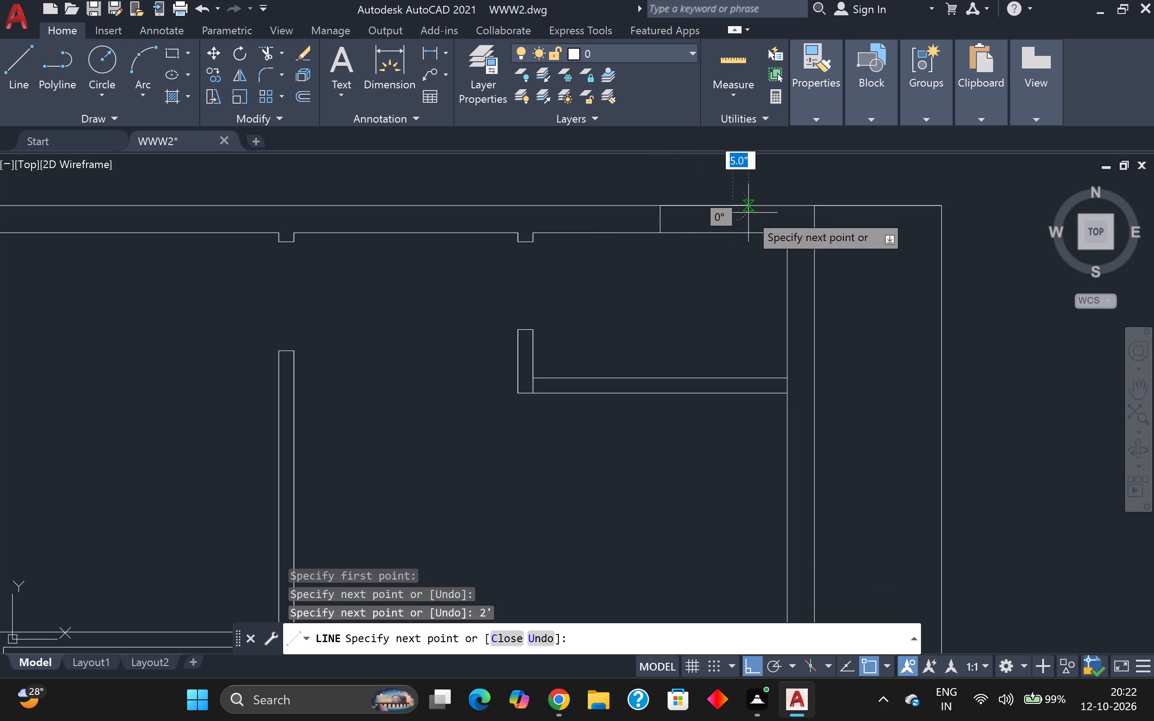
left_click(751, 235)
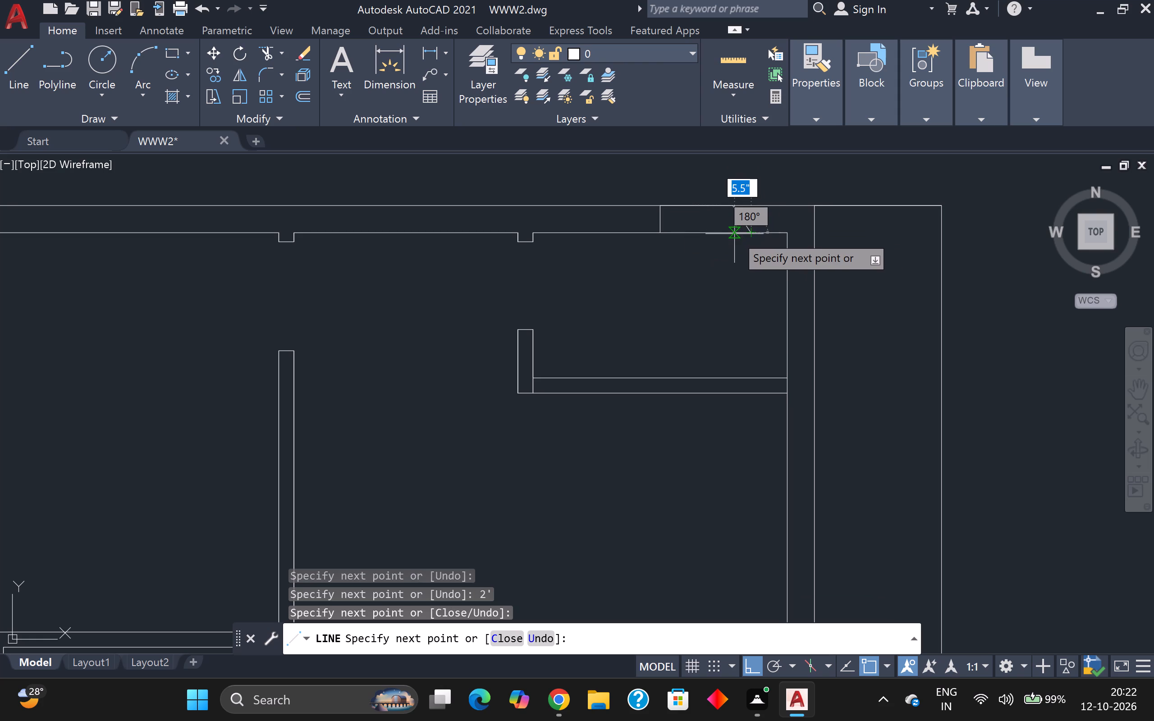
key("ctrl+z")
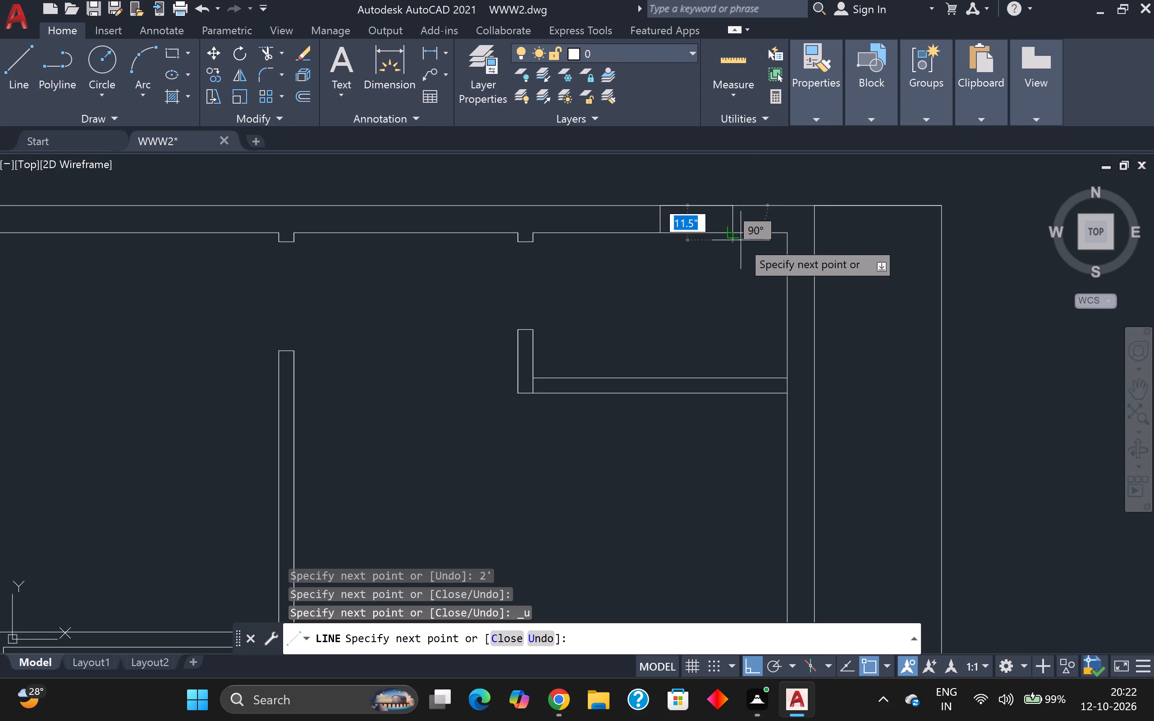
key("F8")
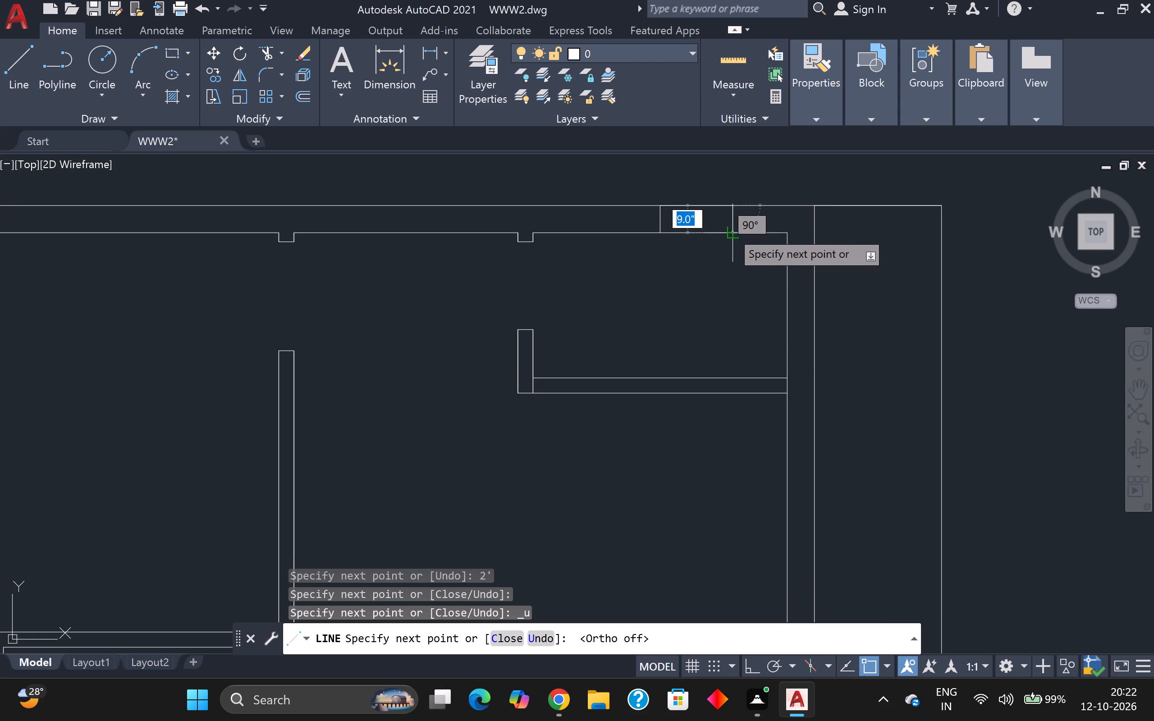
key("F8")
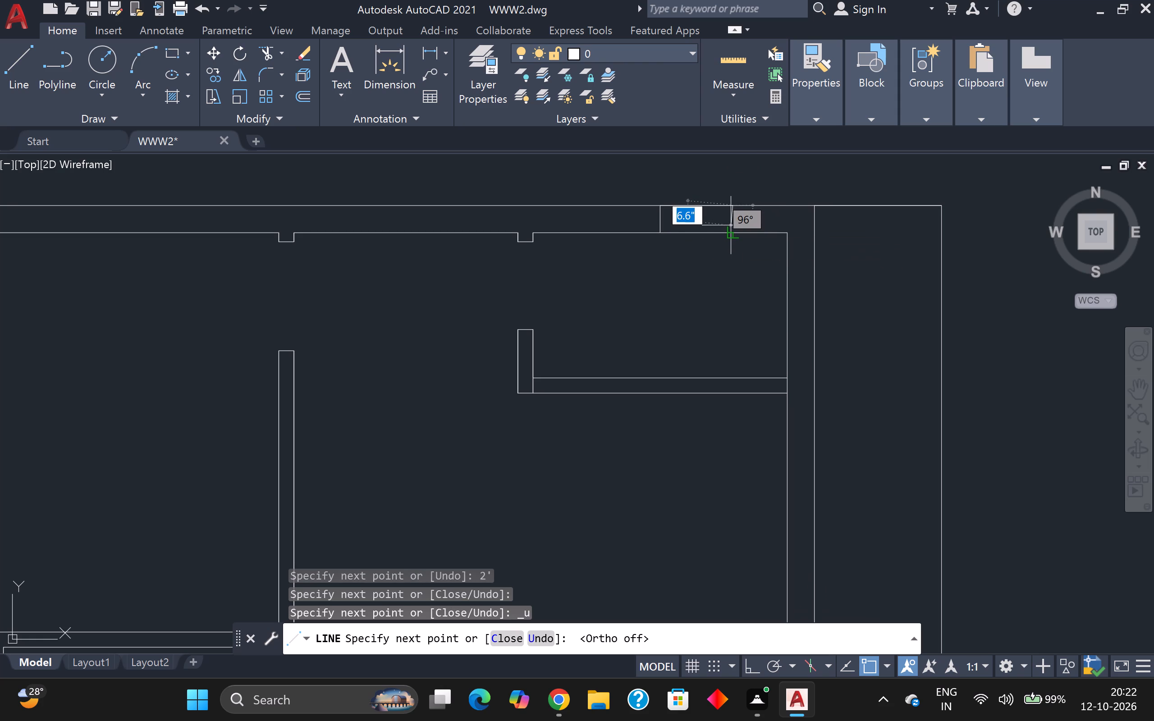
scroll(731, 225, "up", 3)
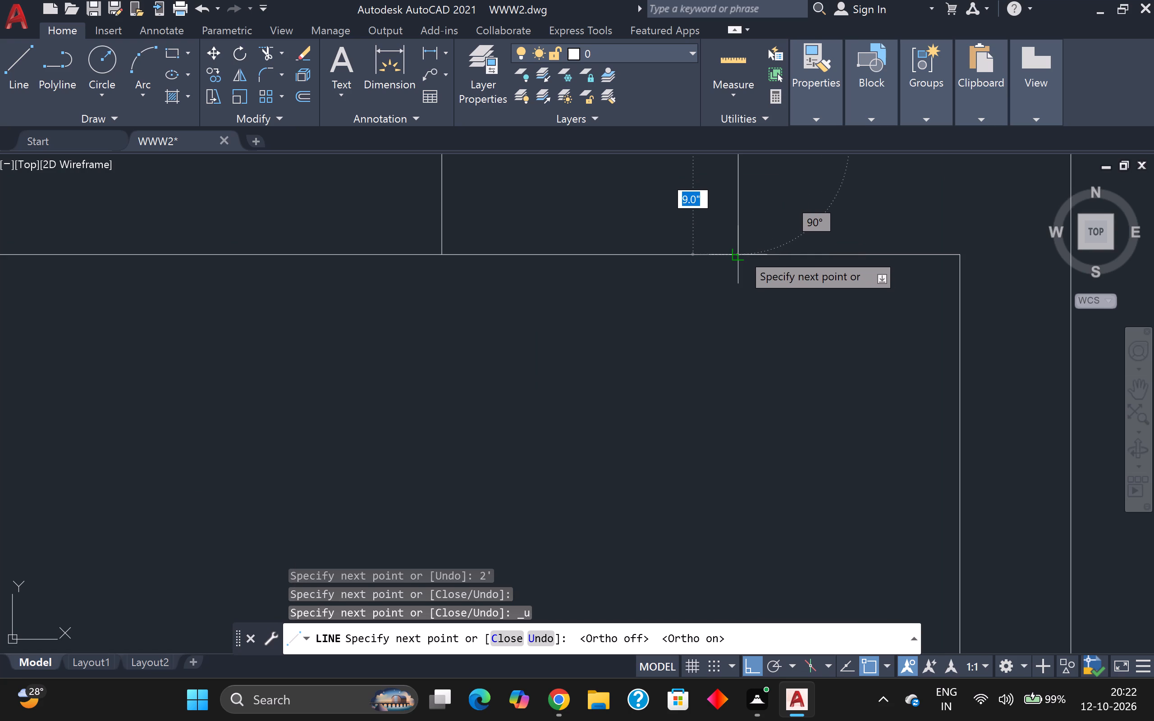
left_click(741, 252)
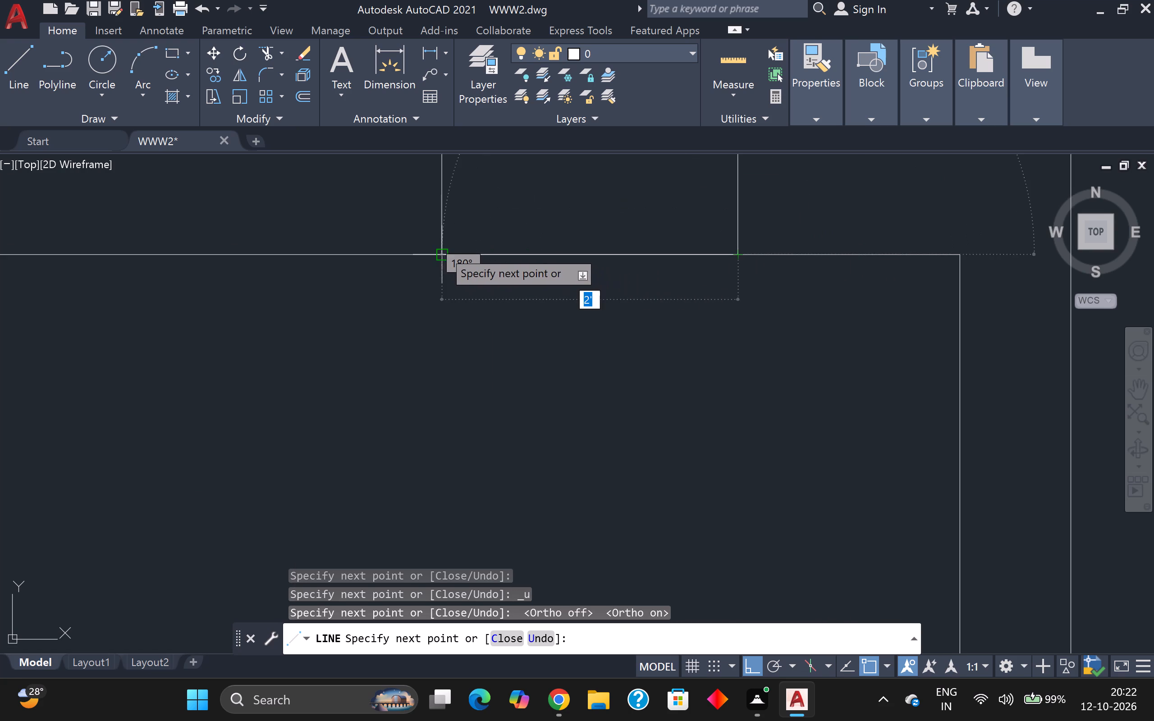
left_click(440, 249)
key("Escape")
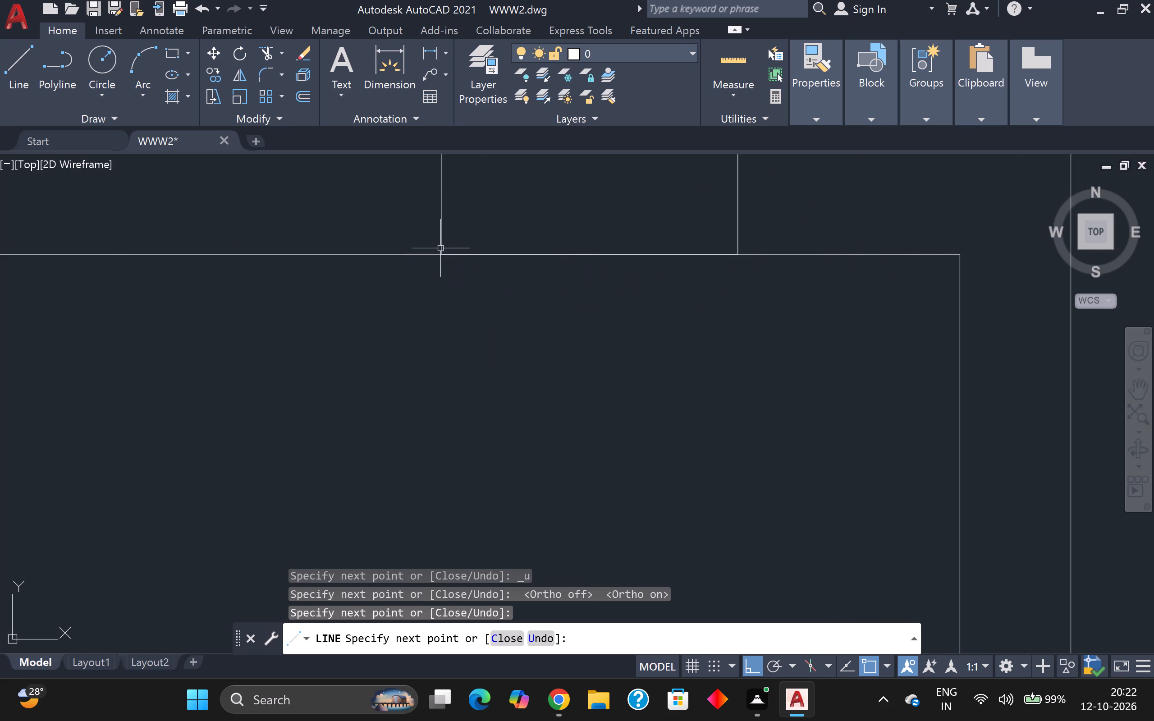
Draw the window's horizontal centre line from the midpoint of its left side to its right side.
scroll(440, 248, "down", 1)
scroll(495, 230, "down", 1)
middle_click_drag(495, 230, 507, 265)
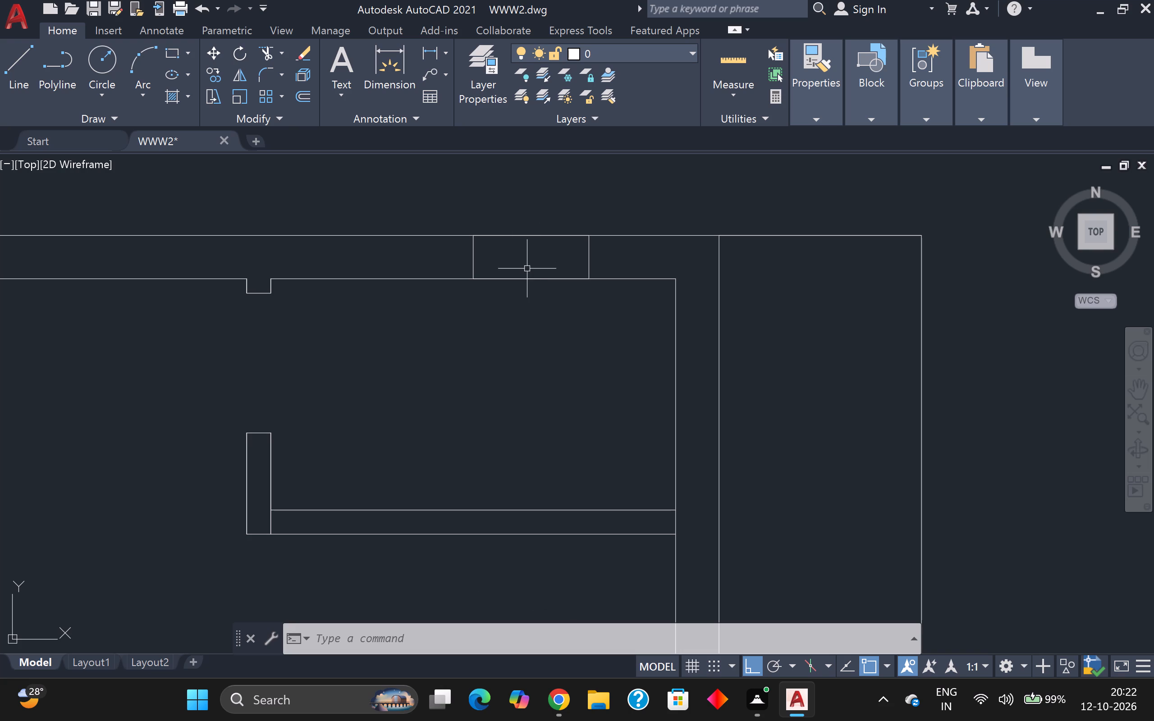
type("lk'")
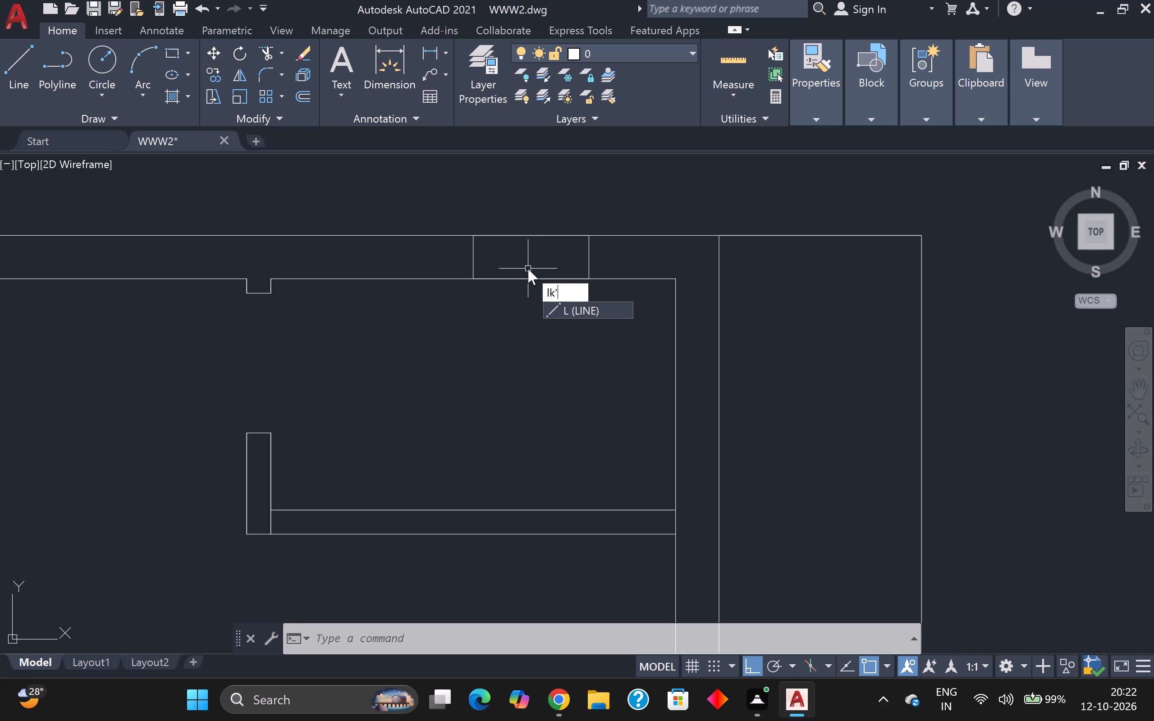
key("BackSpace")
key("BackSpace")
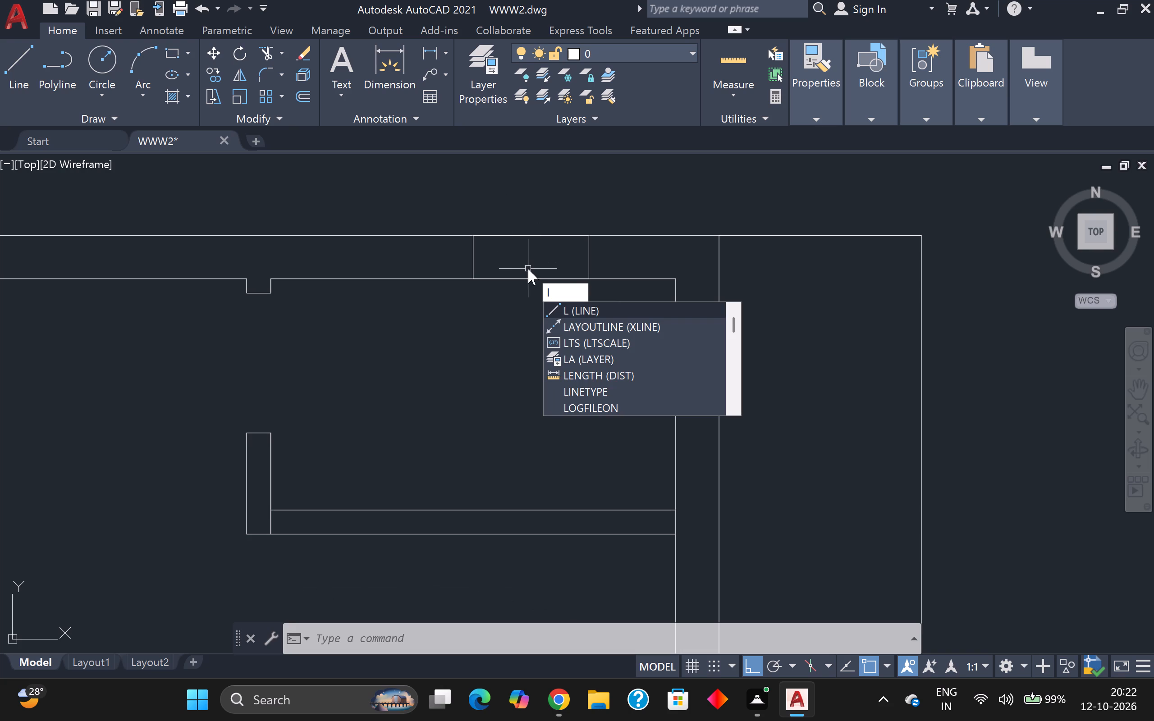
key("BackSpace")
key("l")
key("Return")
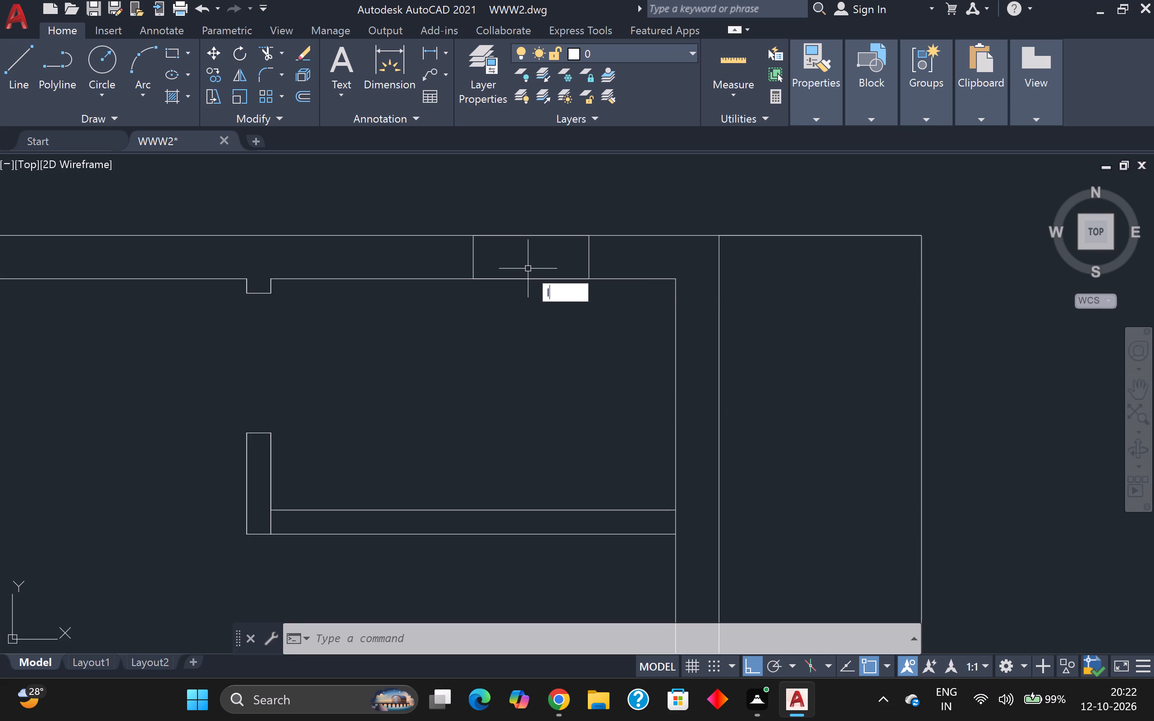
key("Return")
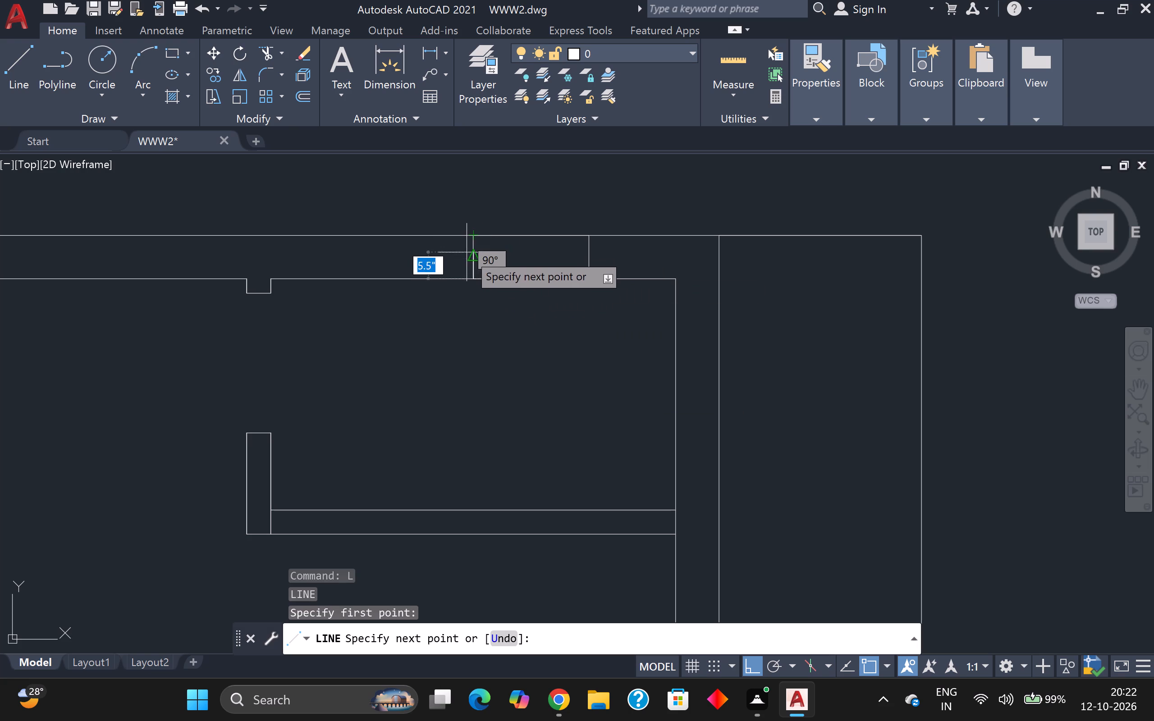
left_click(471, 254)
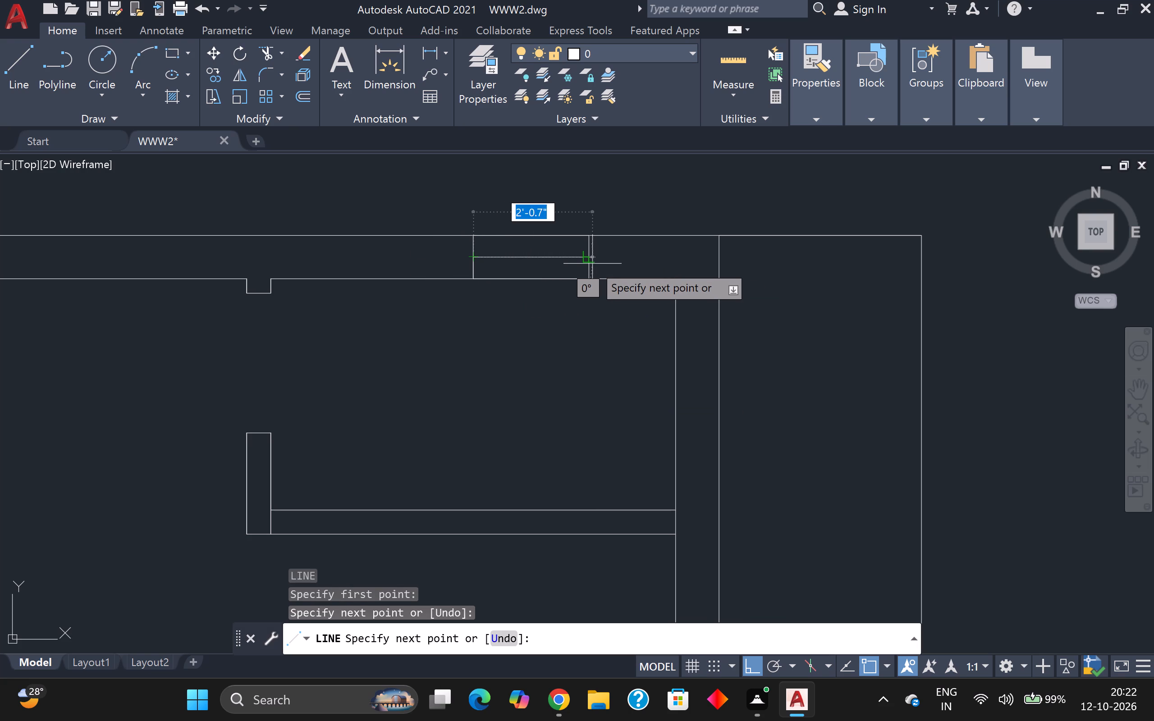
scroll(586, 262, "up", 3)
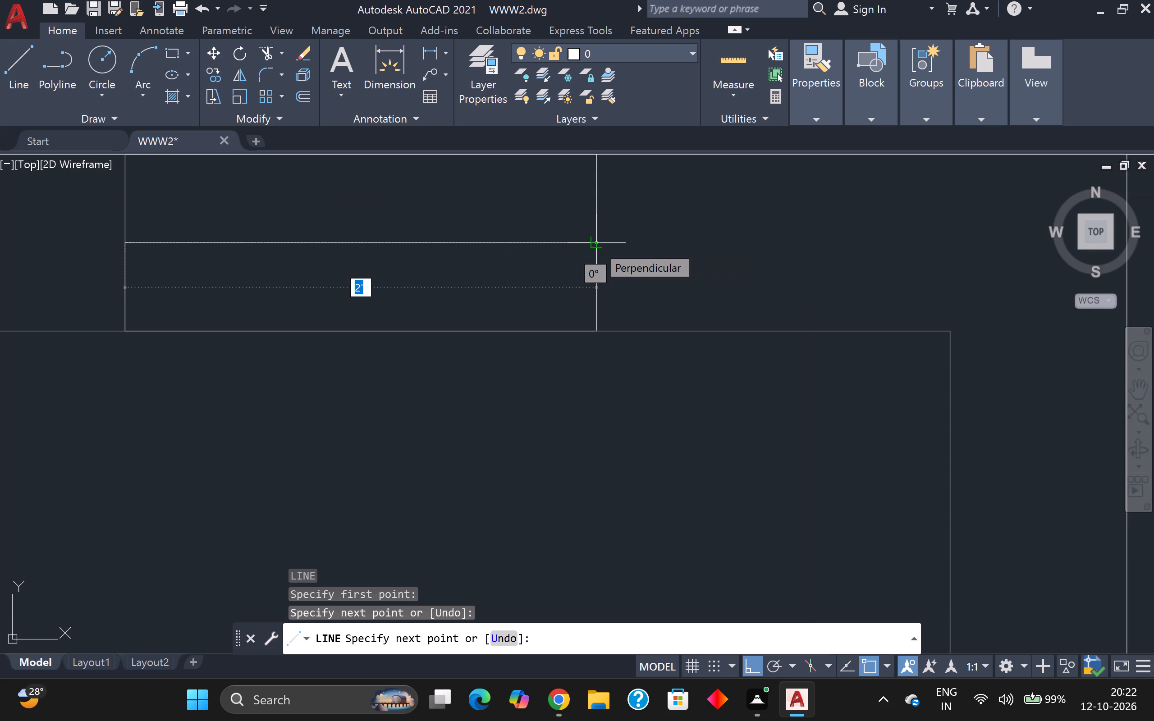
left_click(596, 244)
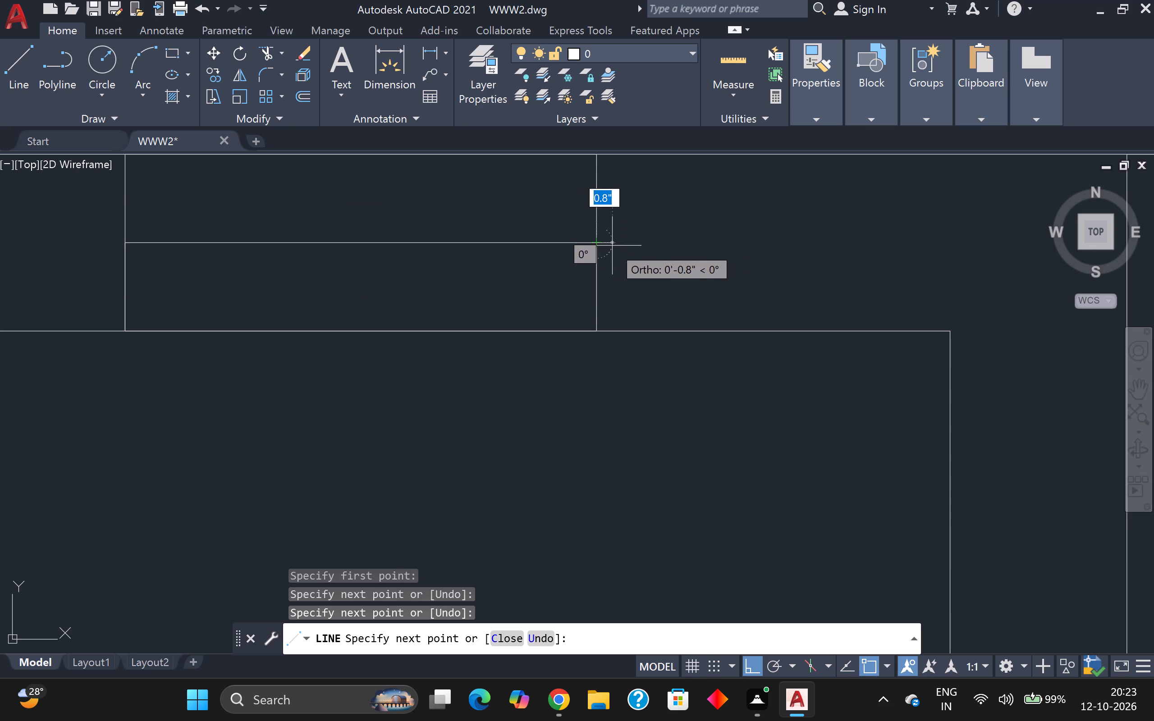
key("Escape")
Draw a 3' wide window outline with lines across the top outer wall, above the top unit's upper-left room.
scroll(614, 243, "down", 4)
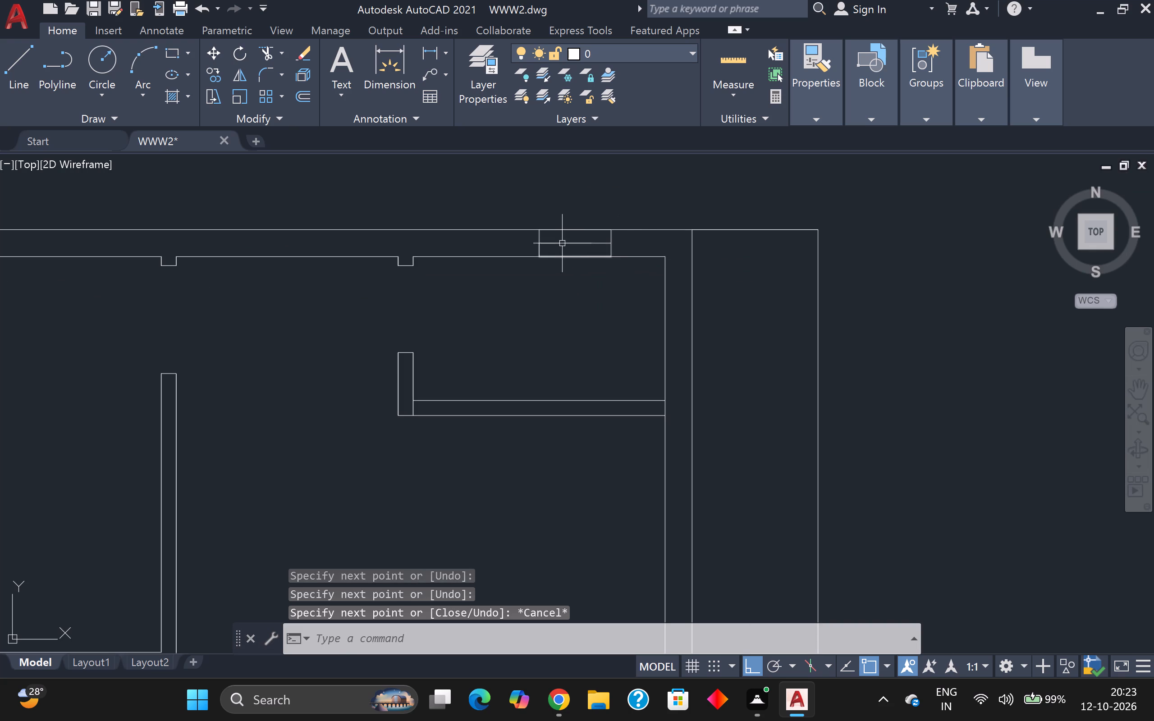
scroll(562, 243, "up", 3)
scroll(553, 237, "down", 4)
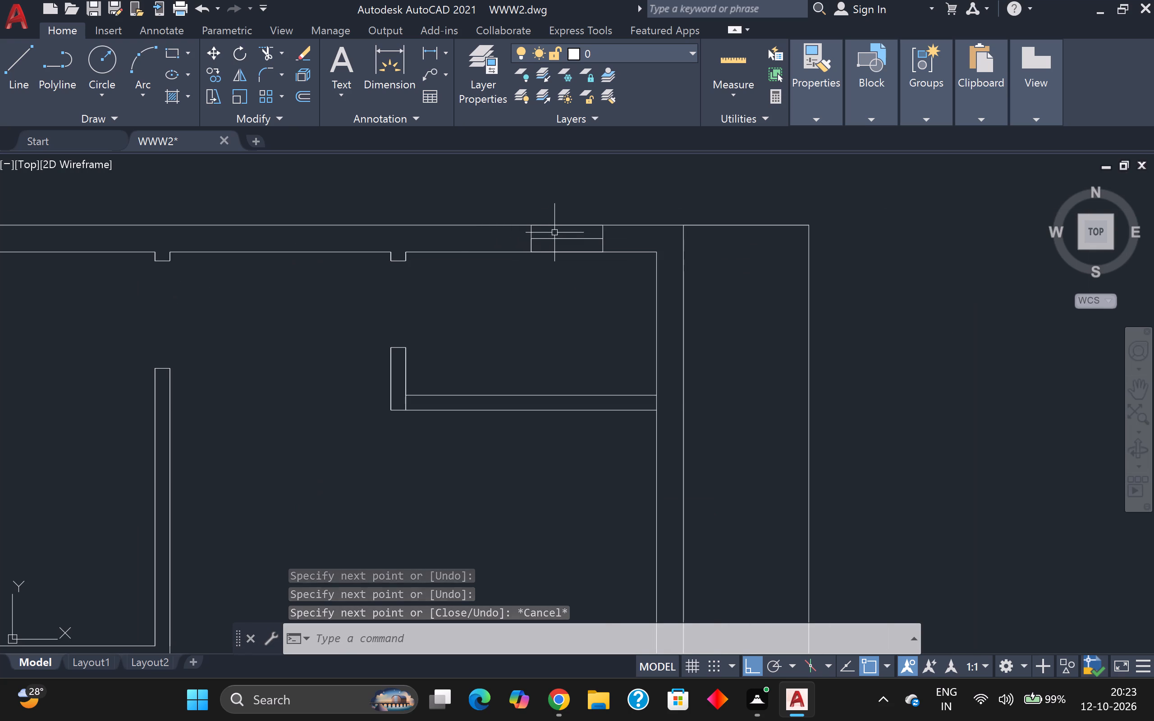
scroll(554, 233, "down", 1)
scroll(551, 232, "up", 3)
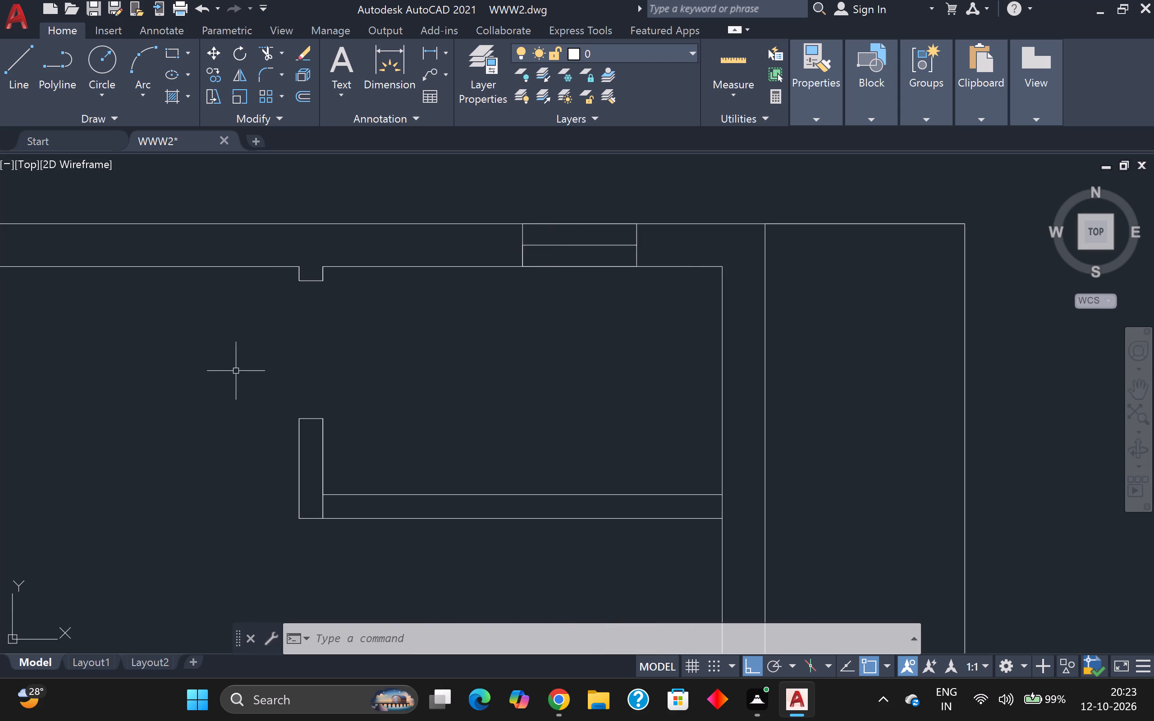
scroll(254, 357, "down", 1)
middle_click_drag(254, 356, 618, 362)
scroll(253, 322, "down", 2)
middle_click_drag(231, 332, 392, 411)
key("l")
key("Return")
scroll(368, 388, "up", 2)
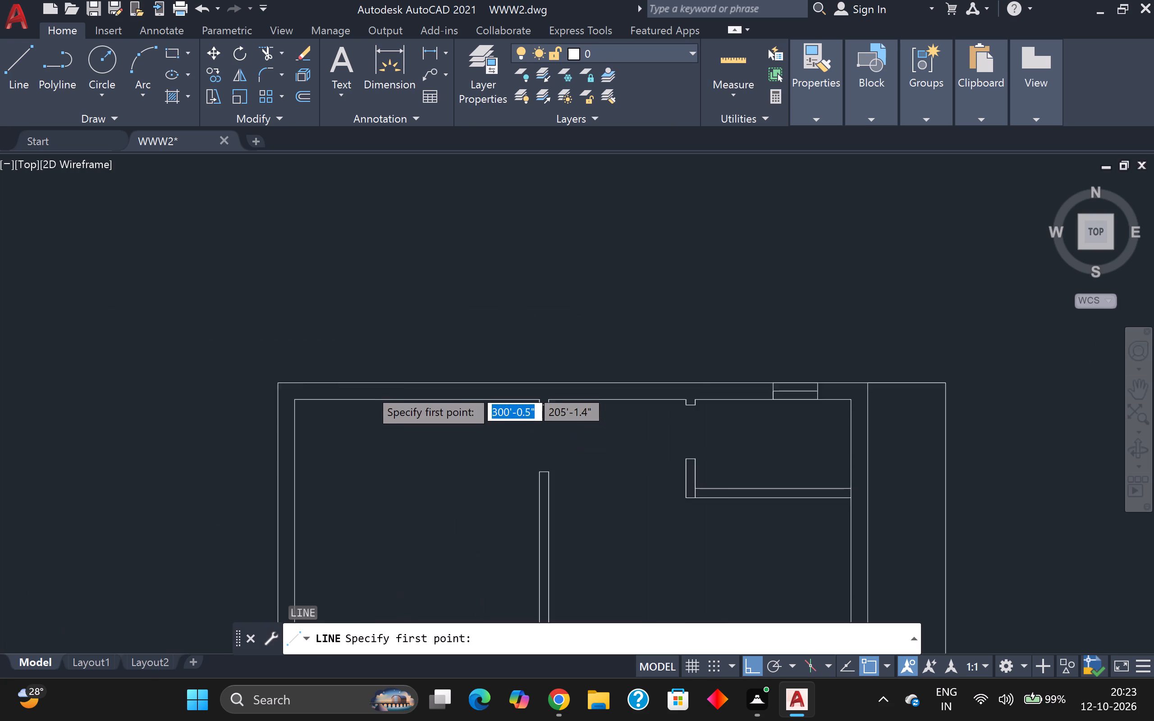
scroll(362, 383, "up", 2)
scroll(376, 380, "down", 3)
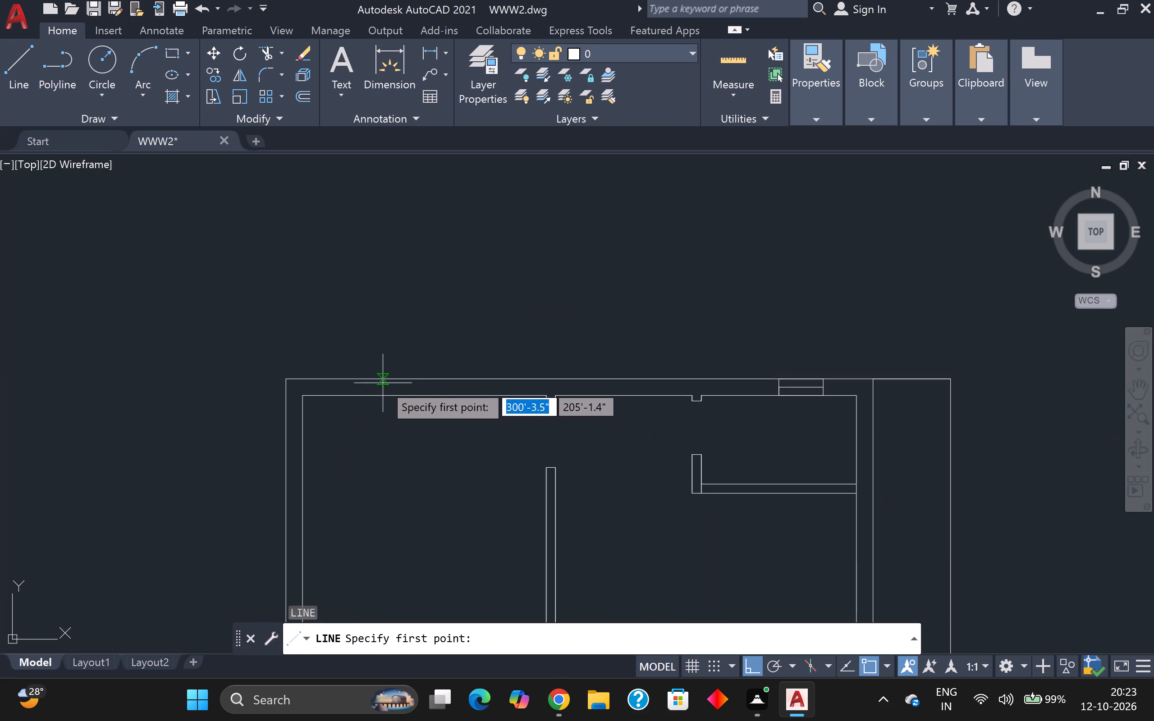
scroll(412, 387, "down", 2)
scroll(412, 367, "up", 3)
middle_click_drag(404, 394, 418, 296)
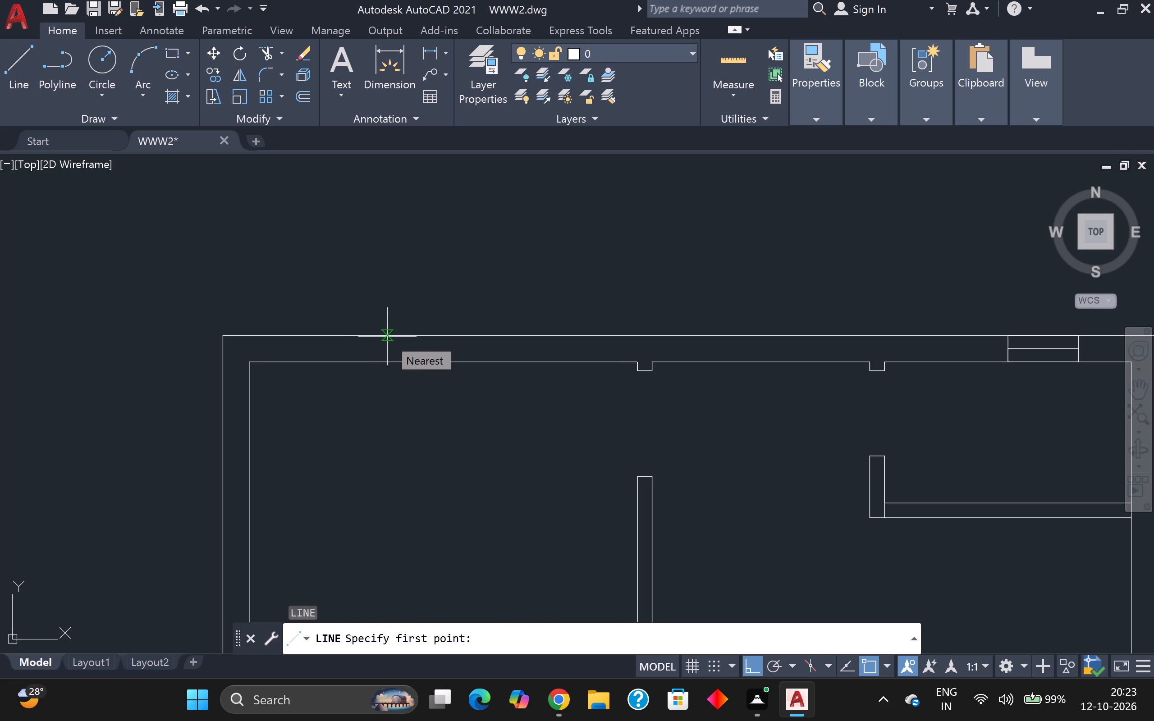
left_click(387, 337)
left_click(392, 363)
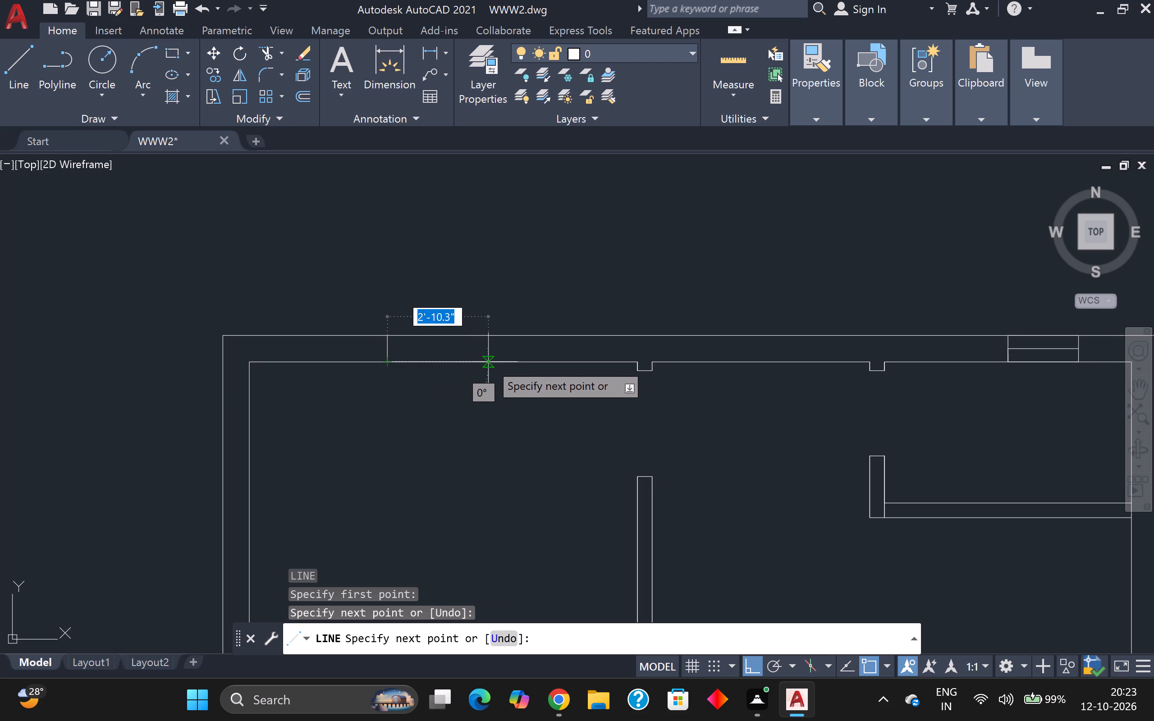
type("3'")
key("Return")
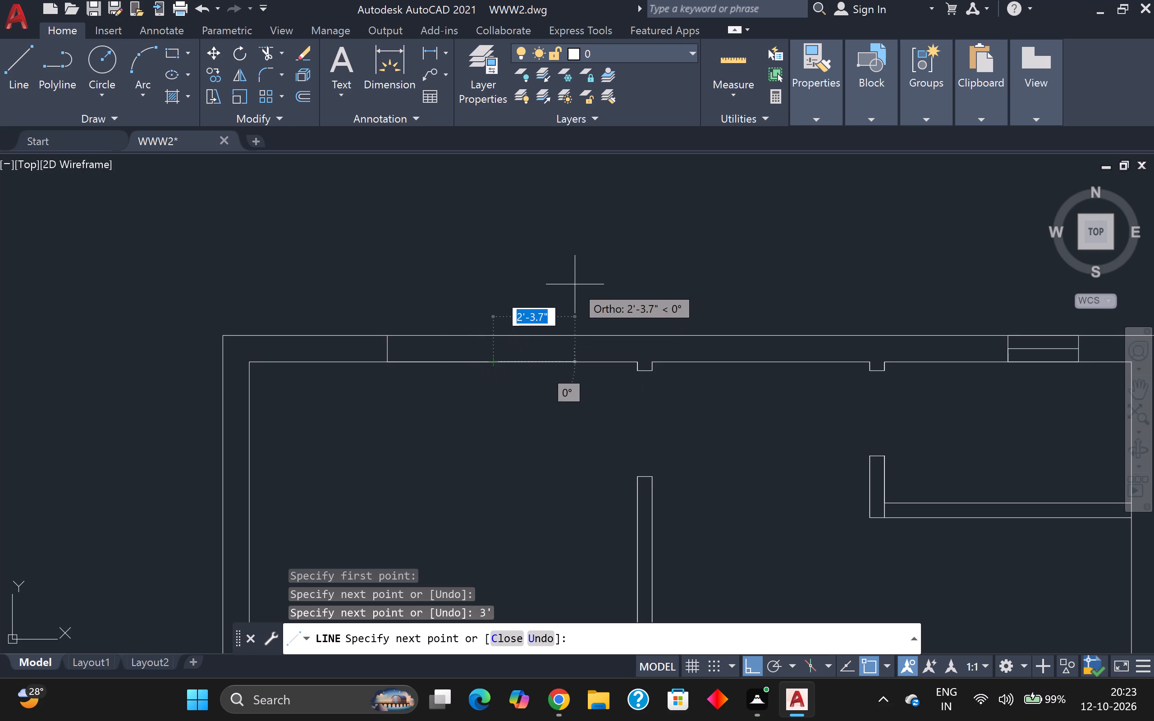
left_click(489, 338)
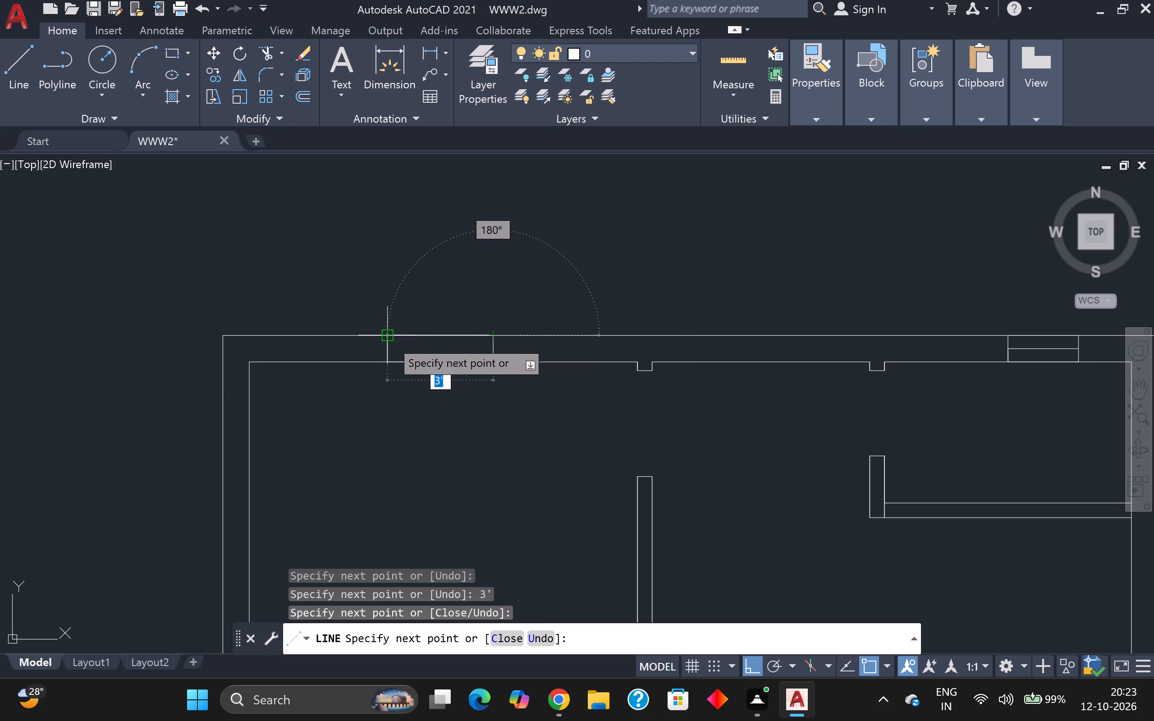
left_click(389, 339)
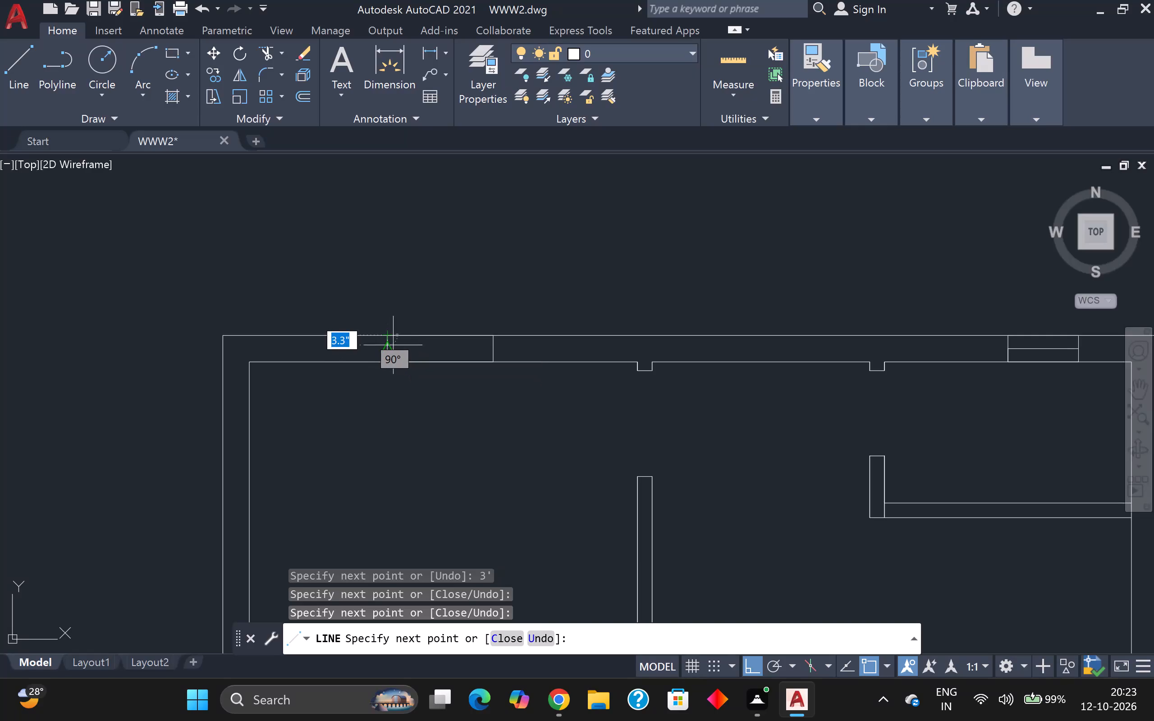
Add the horizontal centre line of the 3' window from the midpoint of its left side to its right side.
left_click(392, 345)
left_click(492, 347)
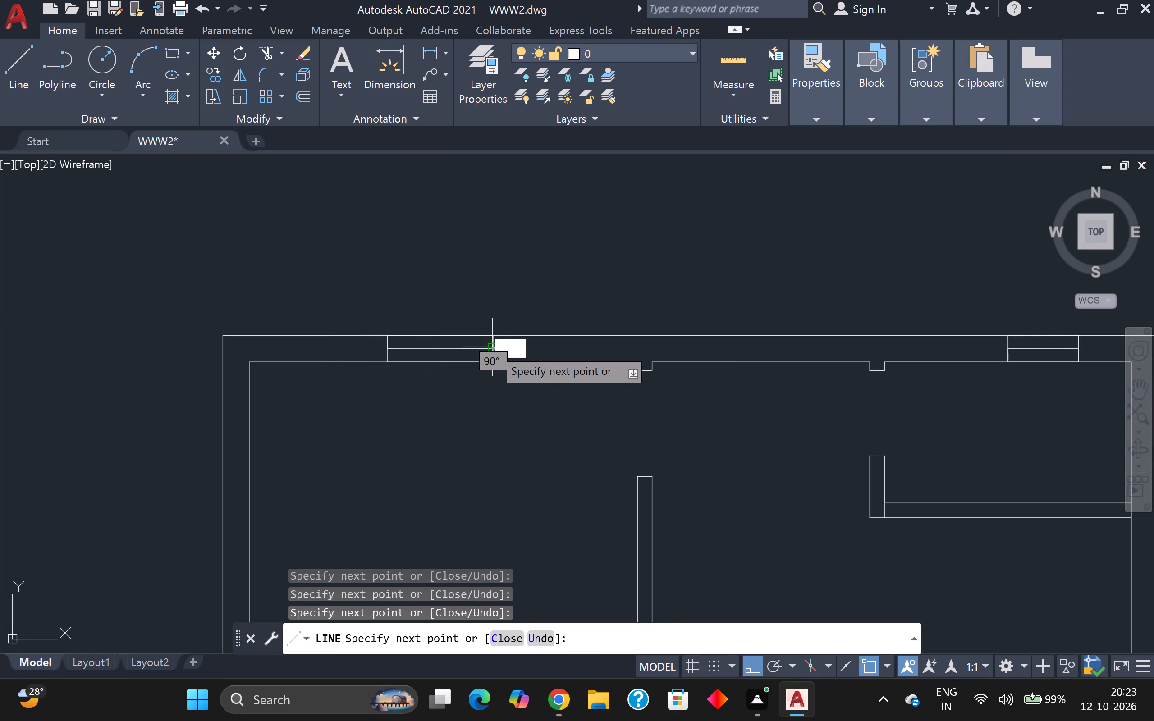
key("Escape")
scroll(492, 347, "down", 2)
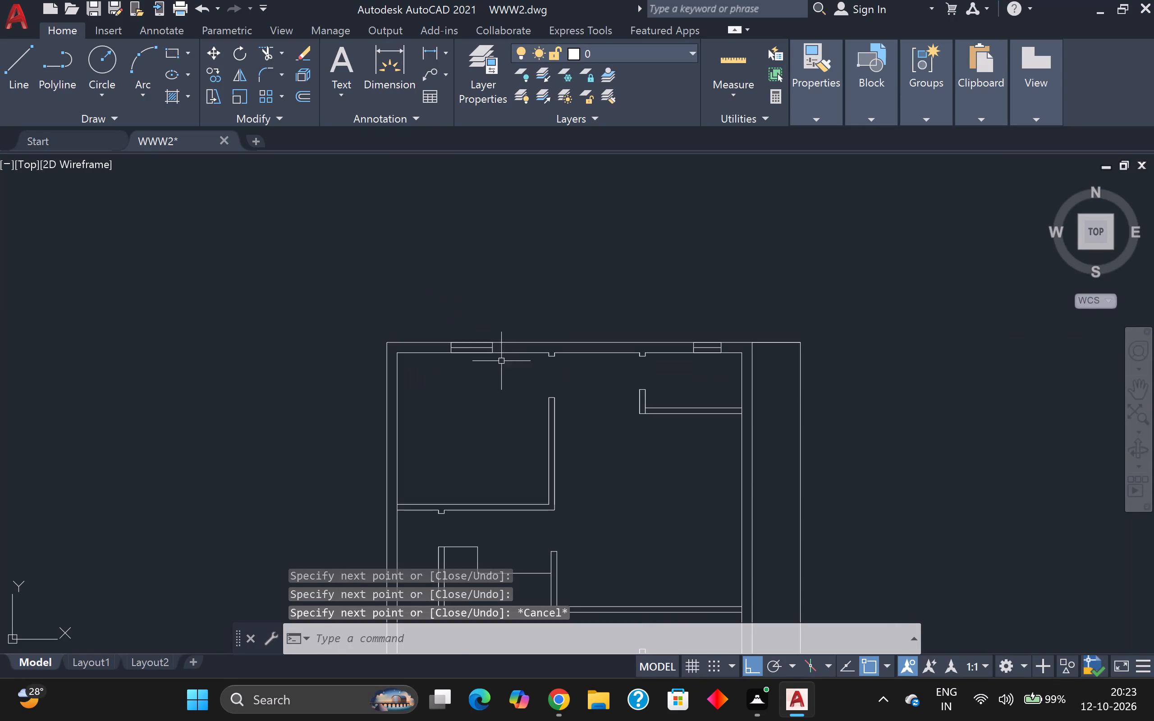
middle_click_drag(504, 371, 501, 362)
scroll(504, 371, "up", 1)
scroll(501, 362, "down", 1)
middle_click_drag(471, 386, 491, 366)
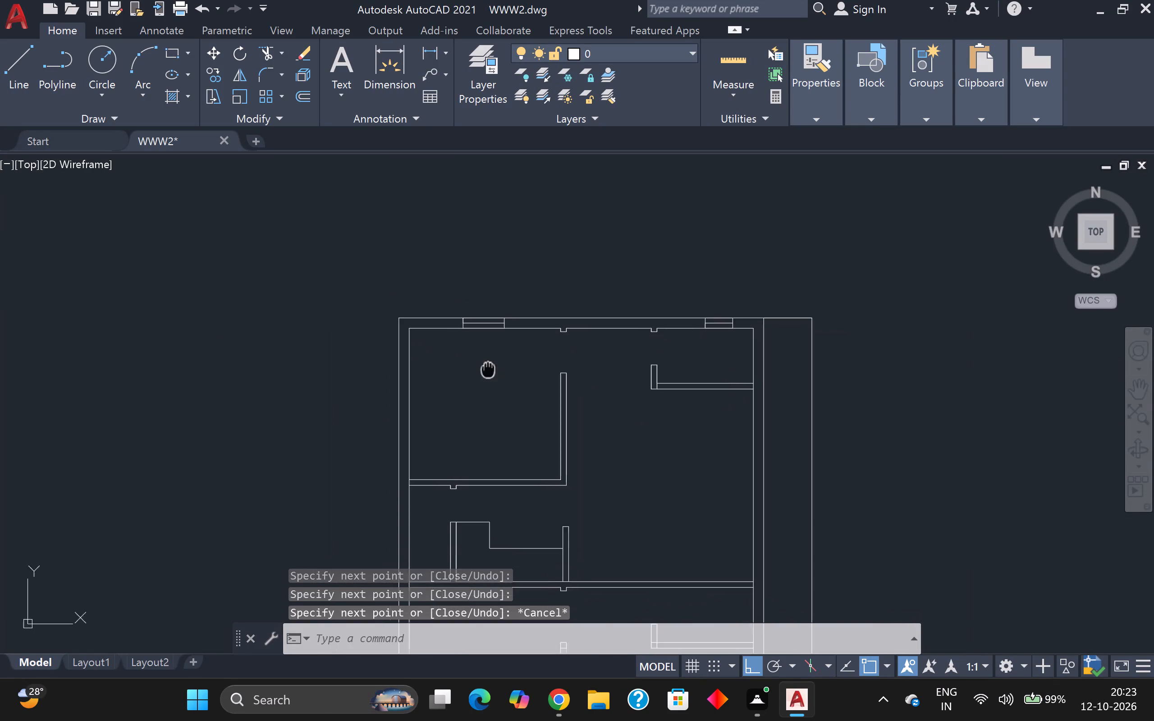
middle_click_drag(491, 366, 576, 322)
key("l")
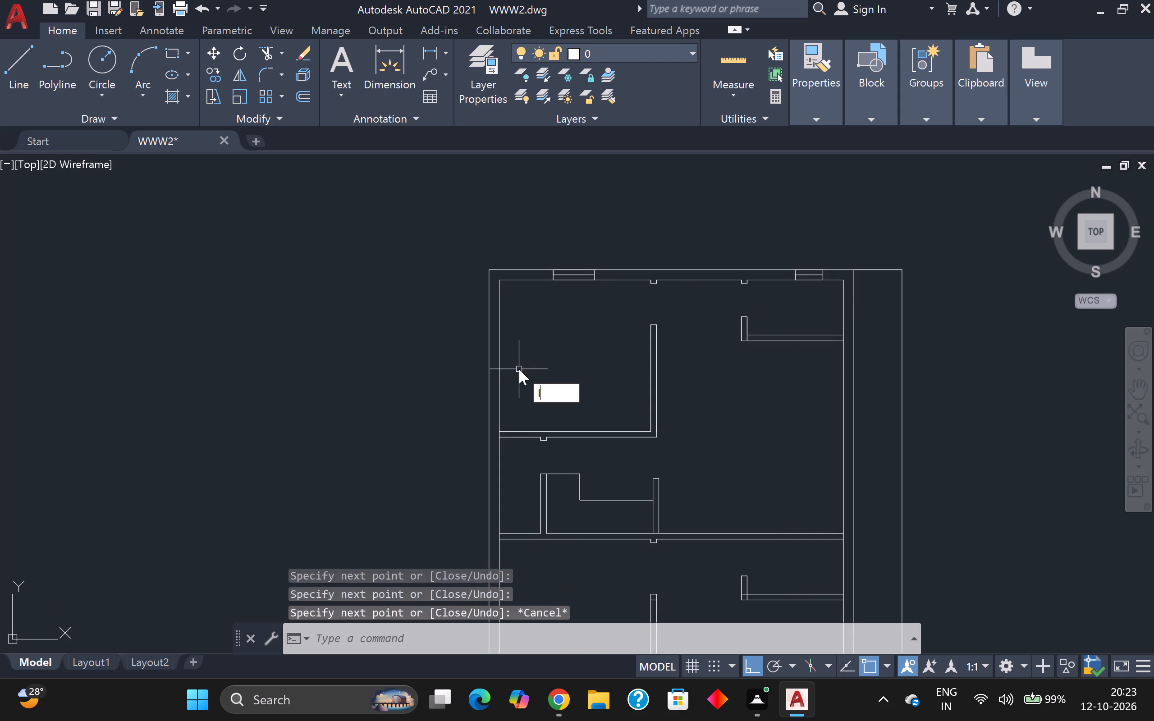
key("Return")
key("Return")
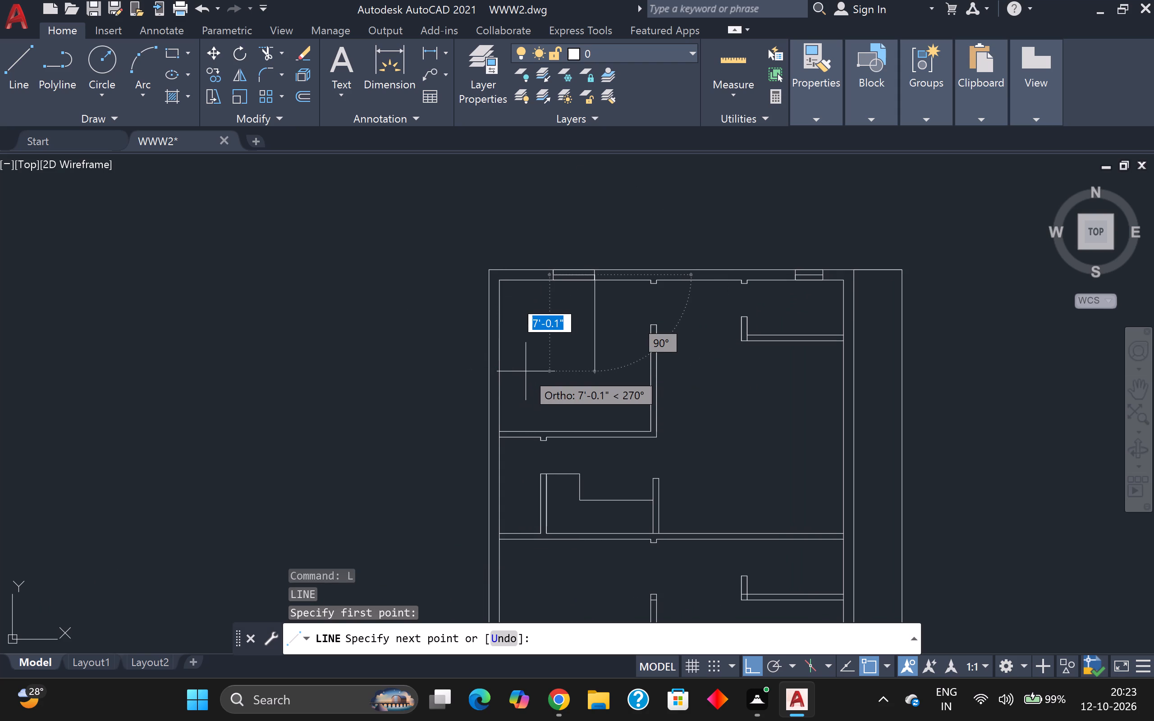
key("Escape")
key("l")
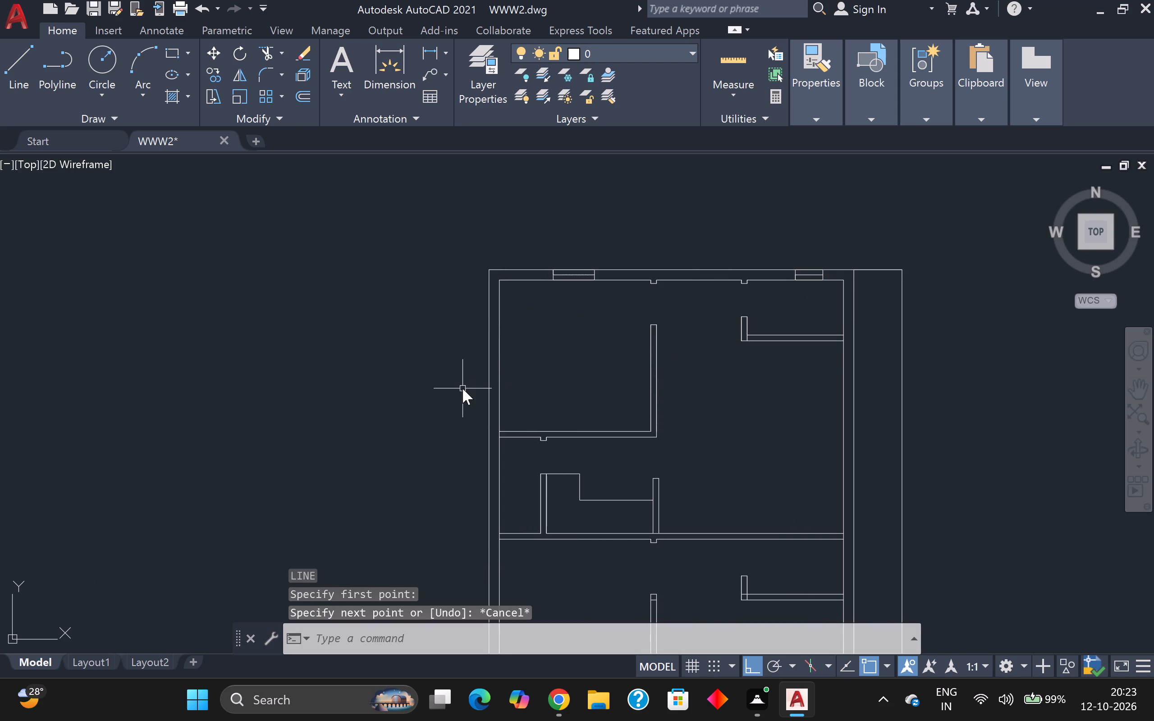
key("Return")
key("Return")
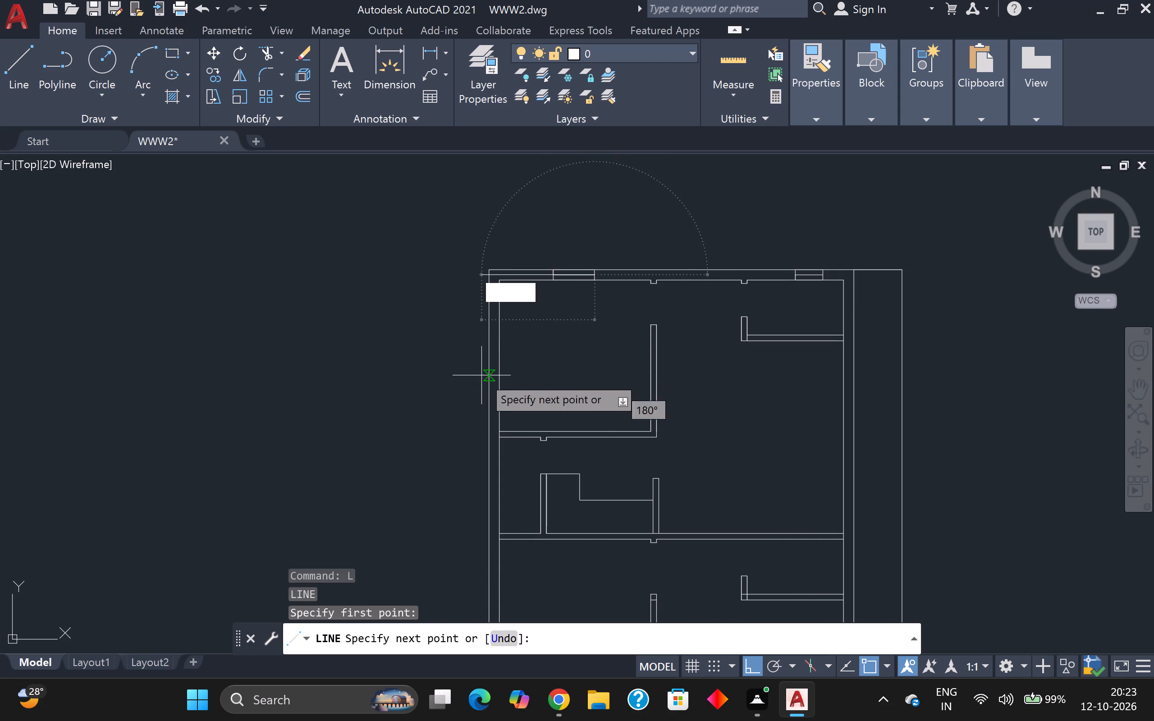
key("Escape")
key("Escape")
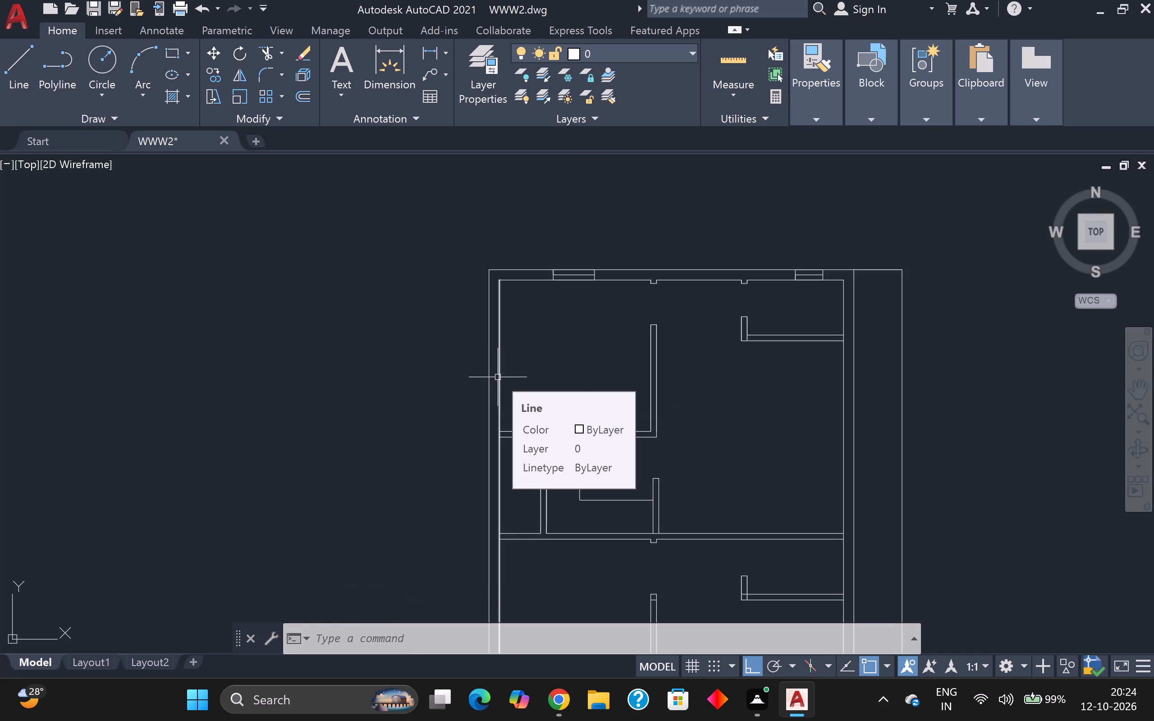
Draw a 3' long window outline with lines across the 9" left outer wall, beside the top unit's upper-left room.
key("l")
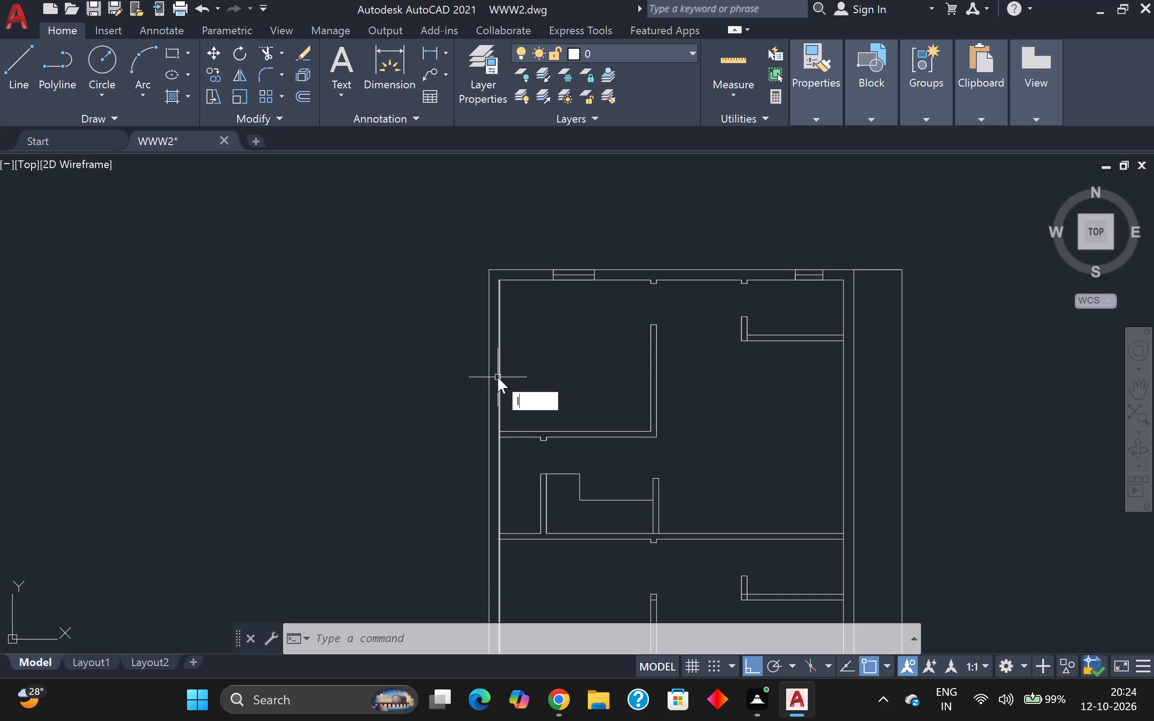
key("Return")
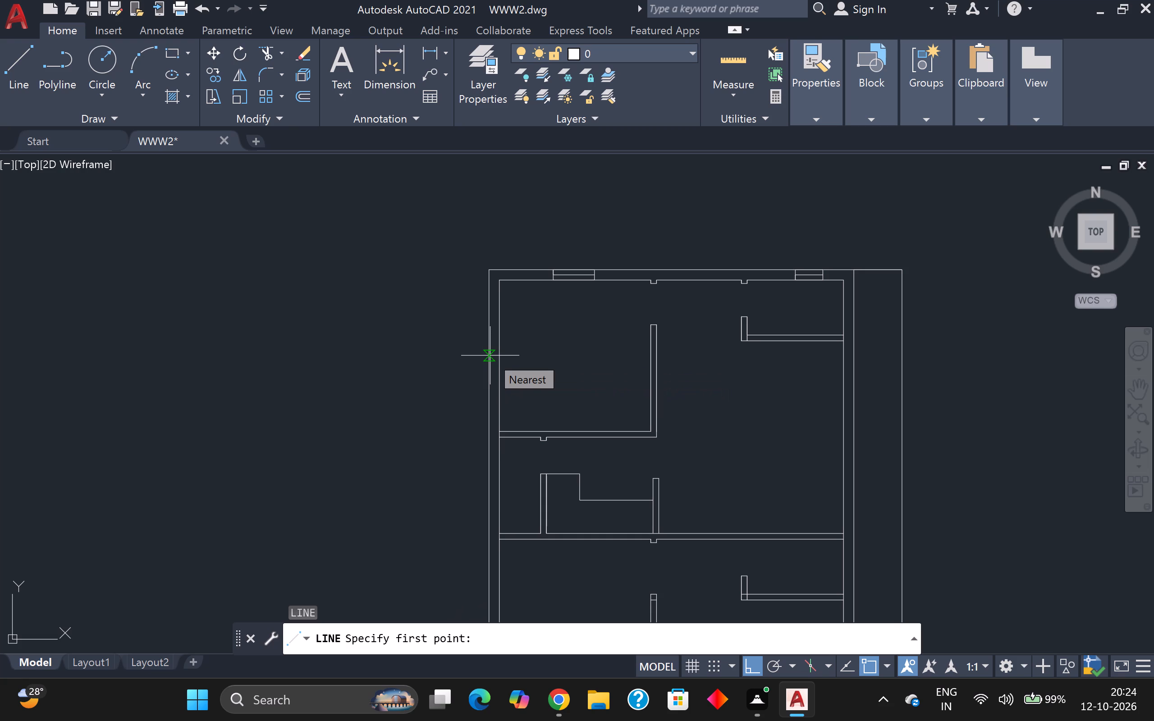
left_click(490, 356)
left_click(497, 353)
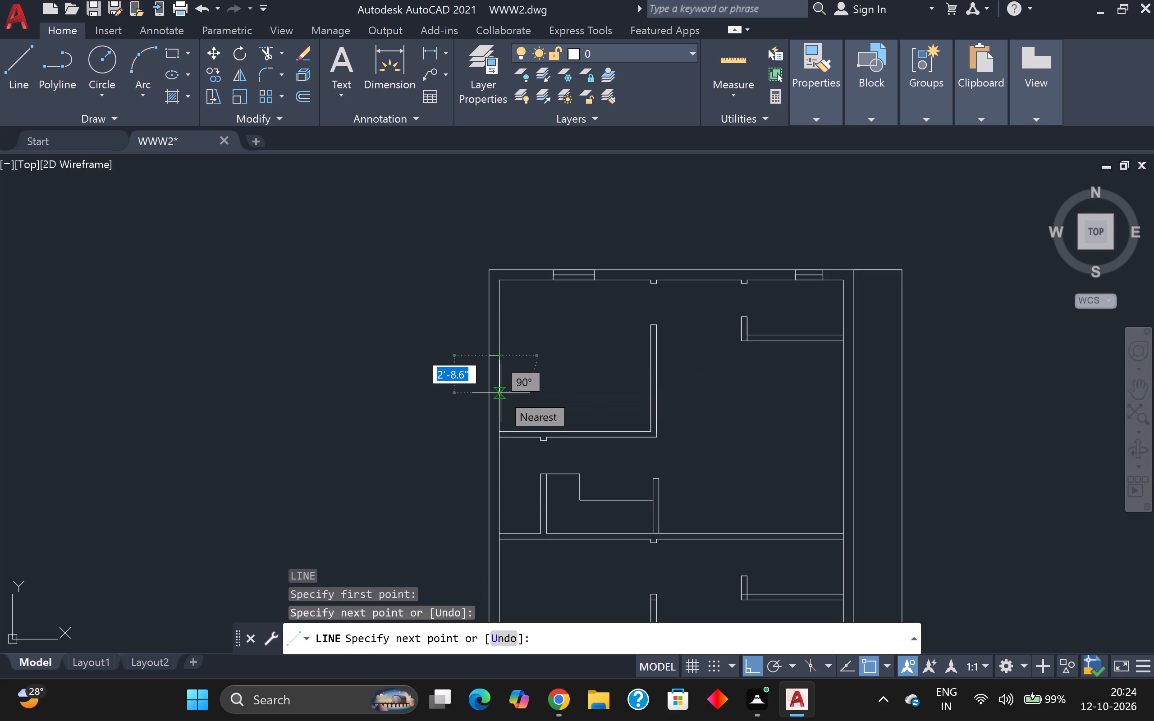
key("3")
key("apostrophe")
key("Return")
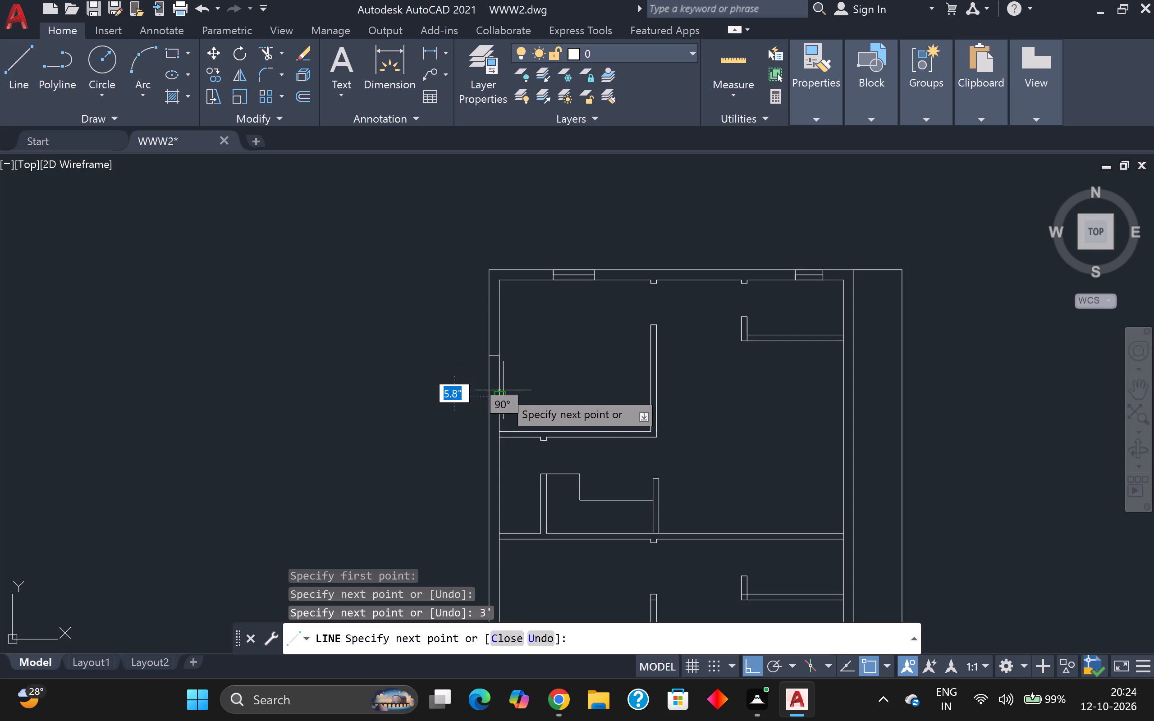
scroll(476, 393, "up", 2)
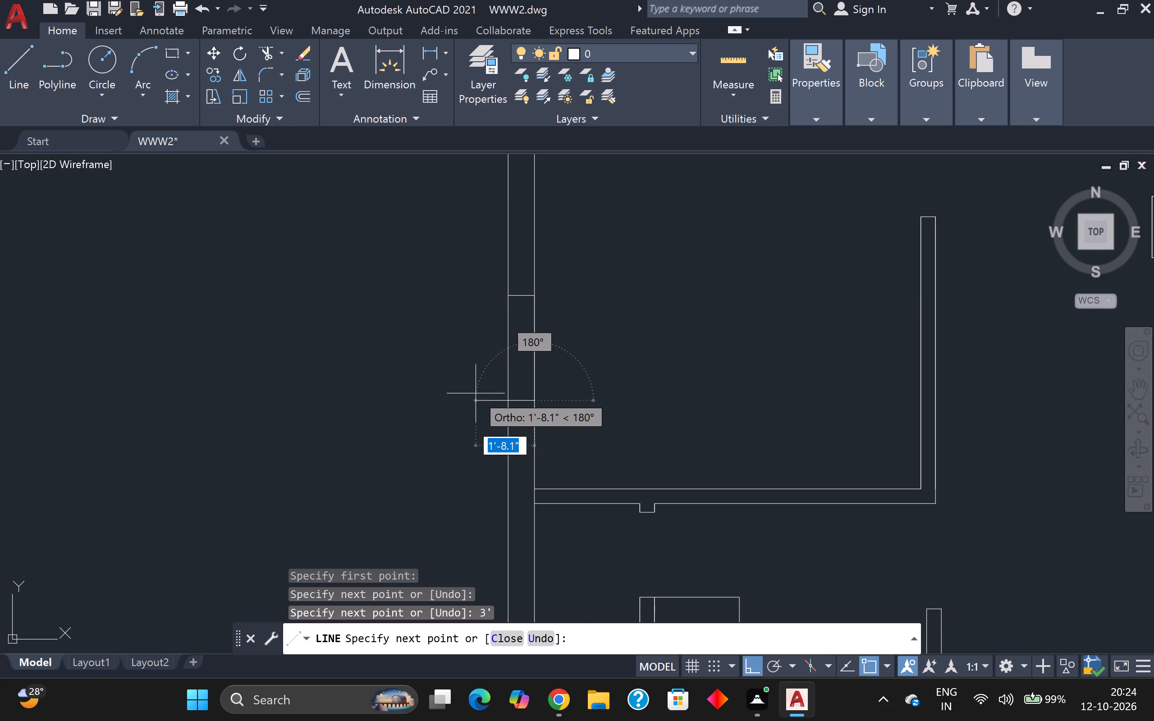
left_click(509, 400)
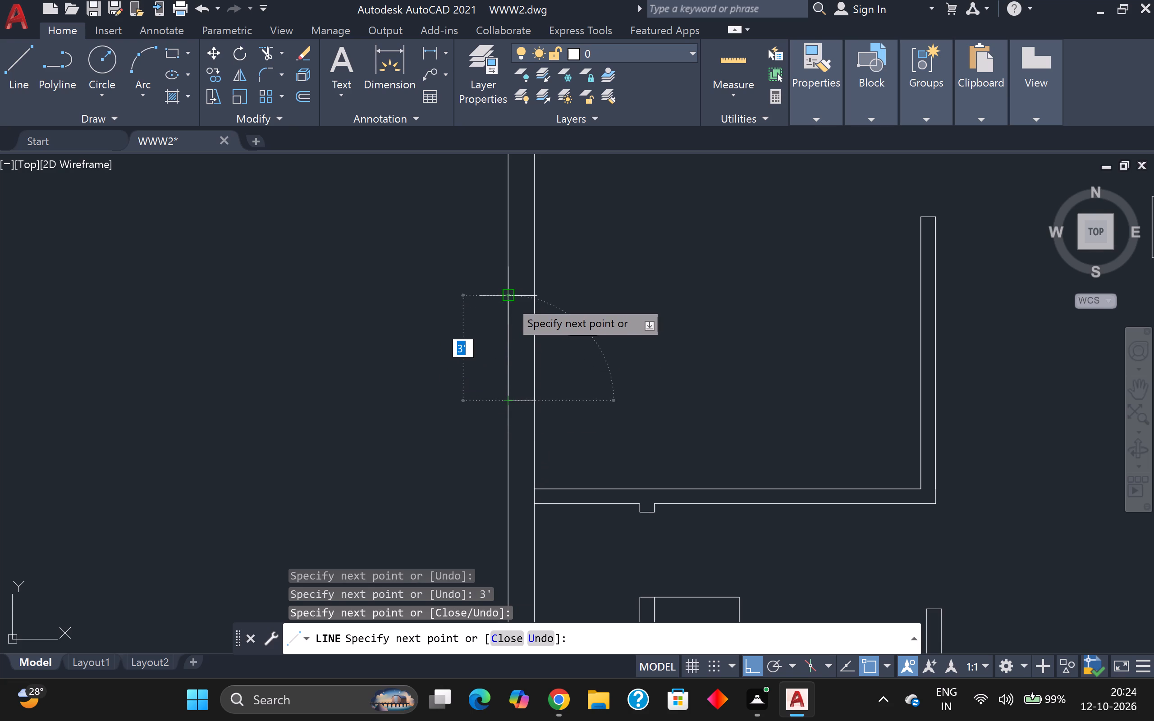
left_click(508, 299)
Add the left-wall window's vertical centre line from the midpoint of its top side to its bottom side.
left_click(526, 293)
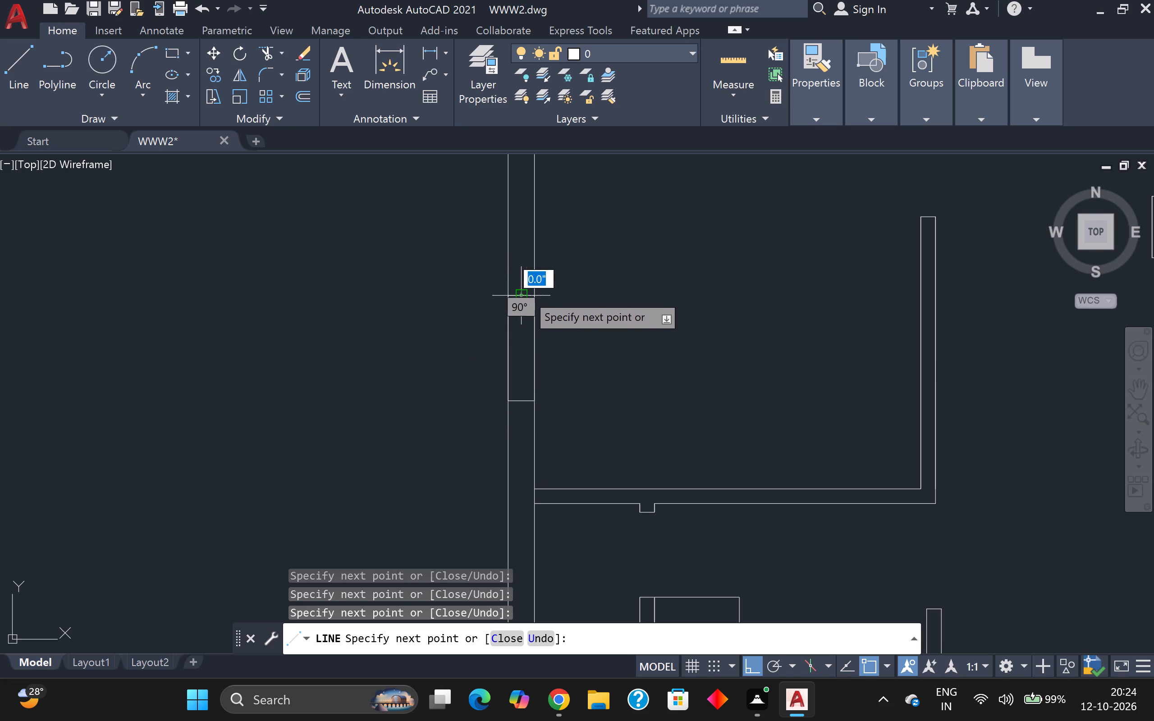
left_click(523, 397)
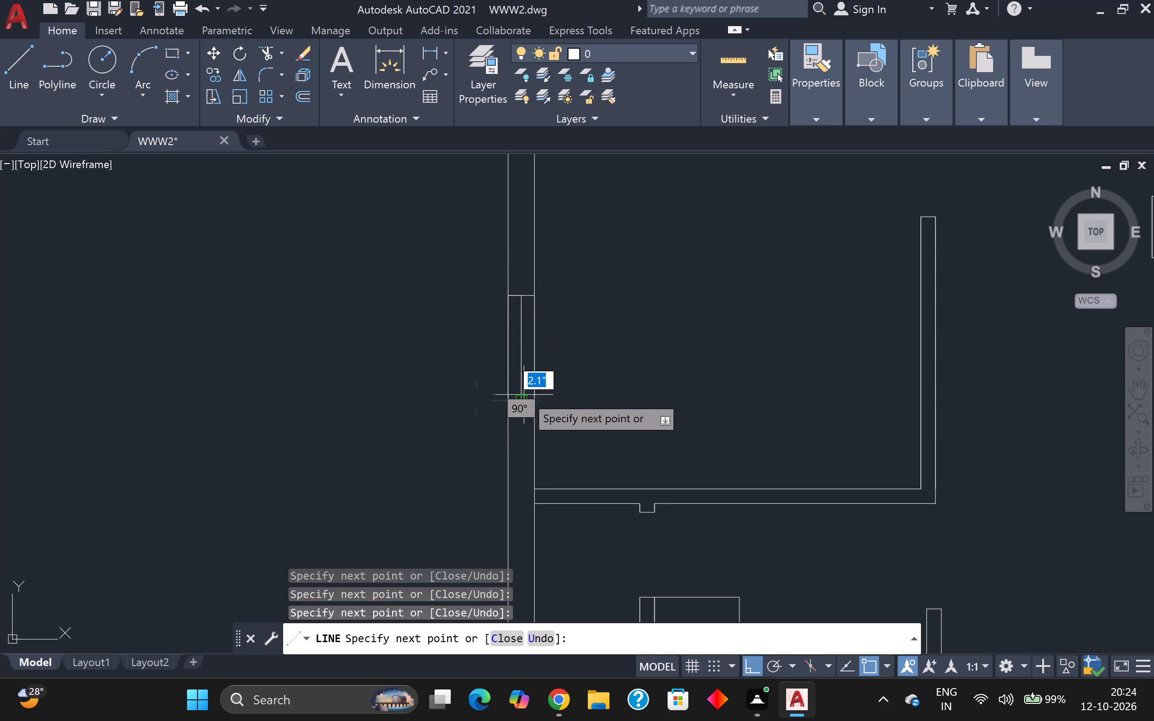
key("Escape")
Examine the outer walls of the three units to decide where the next window goes.
scroll(554, 356, "down", 2)
middle_click_drag(568, 335, 544, 295)
scroll(568, 335, "down", 1)
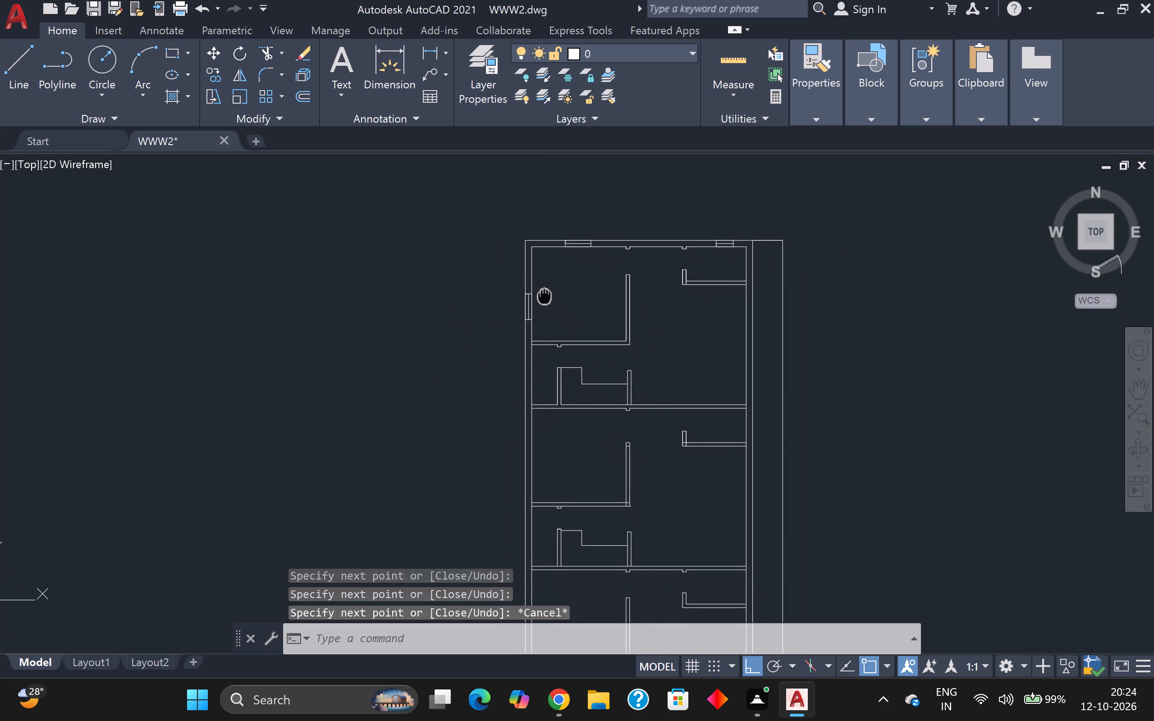
middle_click_drag(544, 295, 542, 290)
scroll(547, 292, "down", 1)
scroll(572, 303, "up", 1)
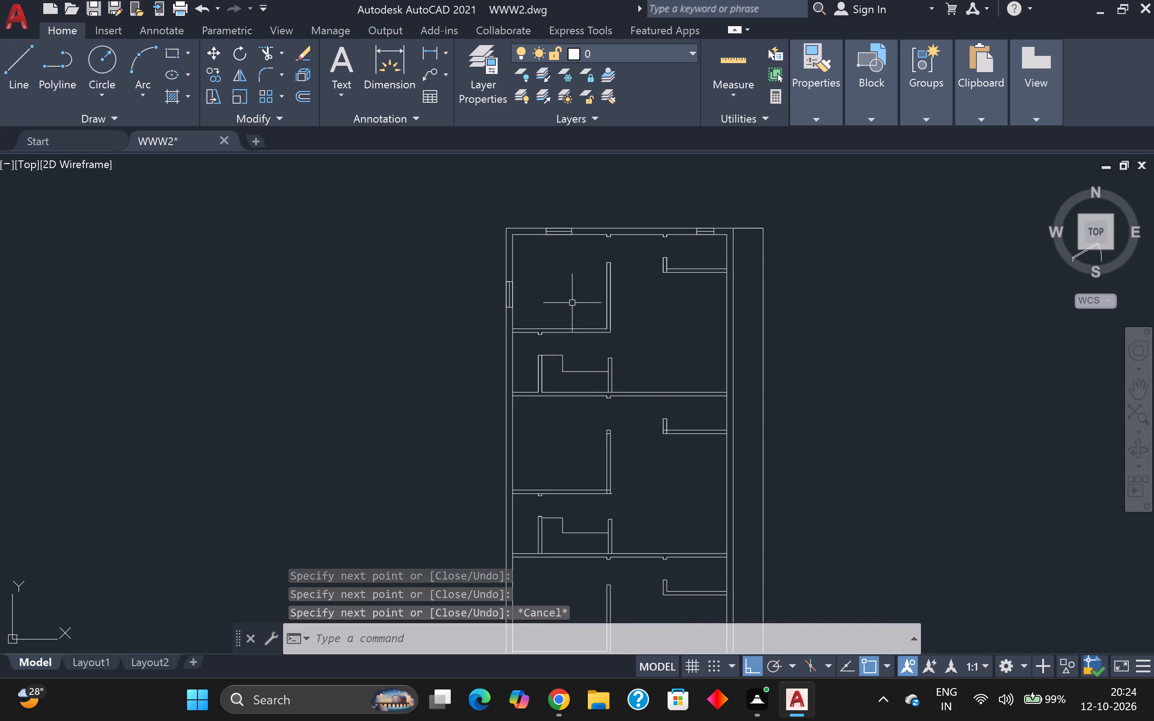
scroll(572, 303, "down", 1)
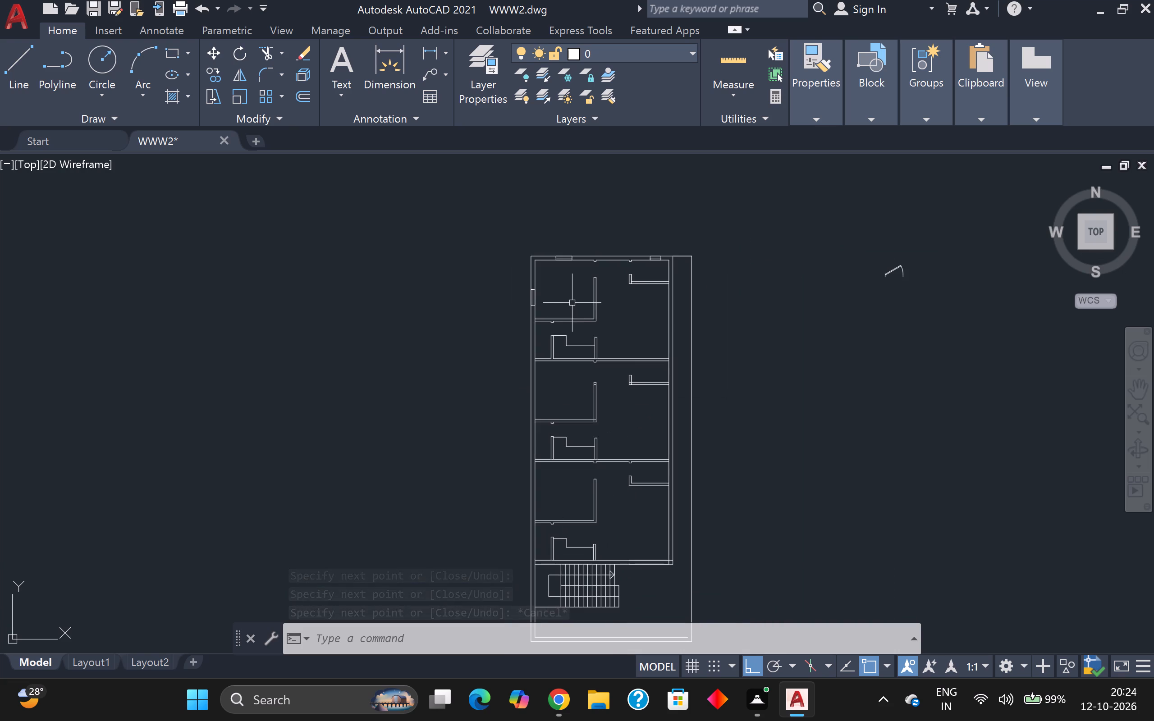
middle_click_drag(621, 310, 630, 264)
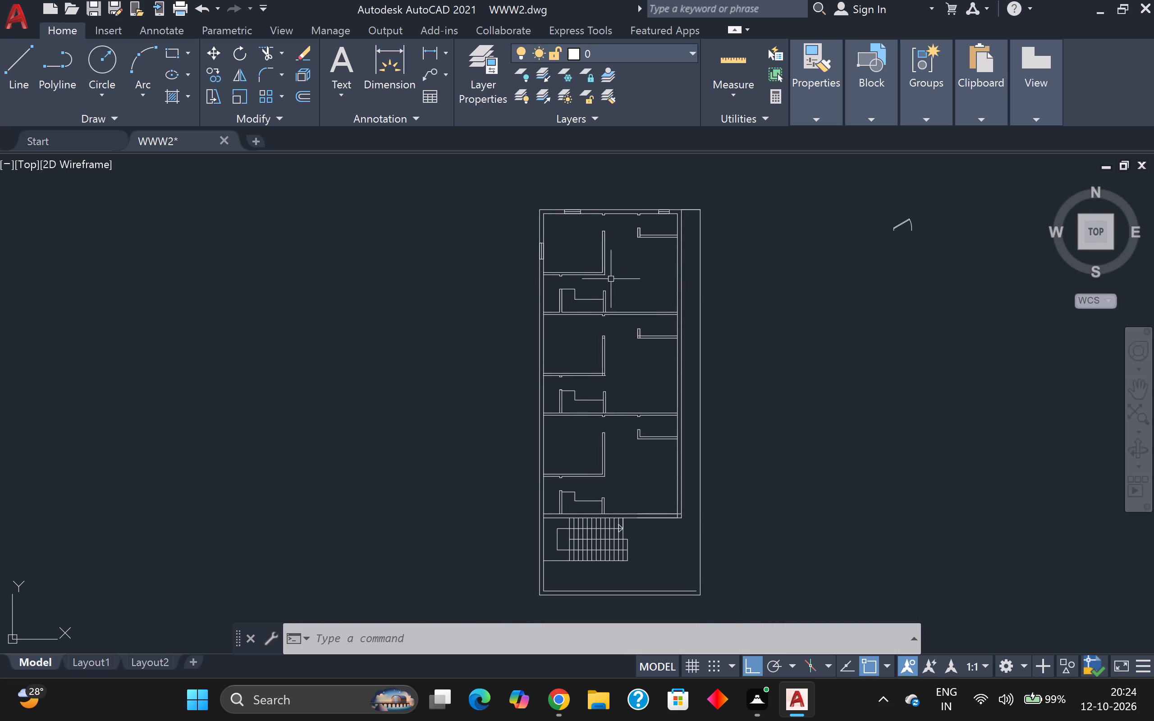
scroll(565, 296, "up", 4)
scroll(565, 296, "down", 2)
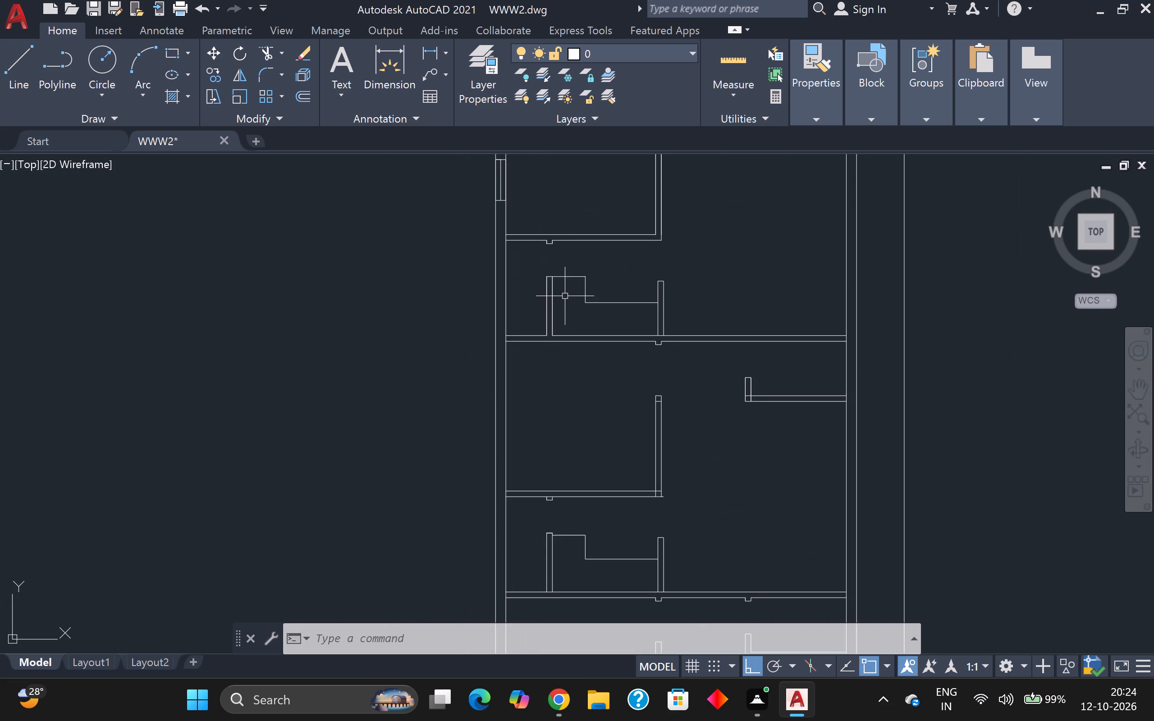
scroll(565, 296, "up", 2)
scroll(565, 296, "down", 4)
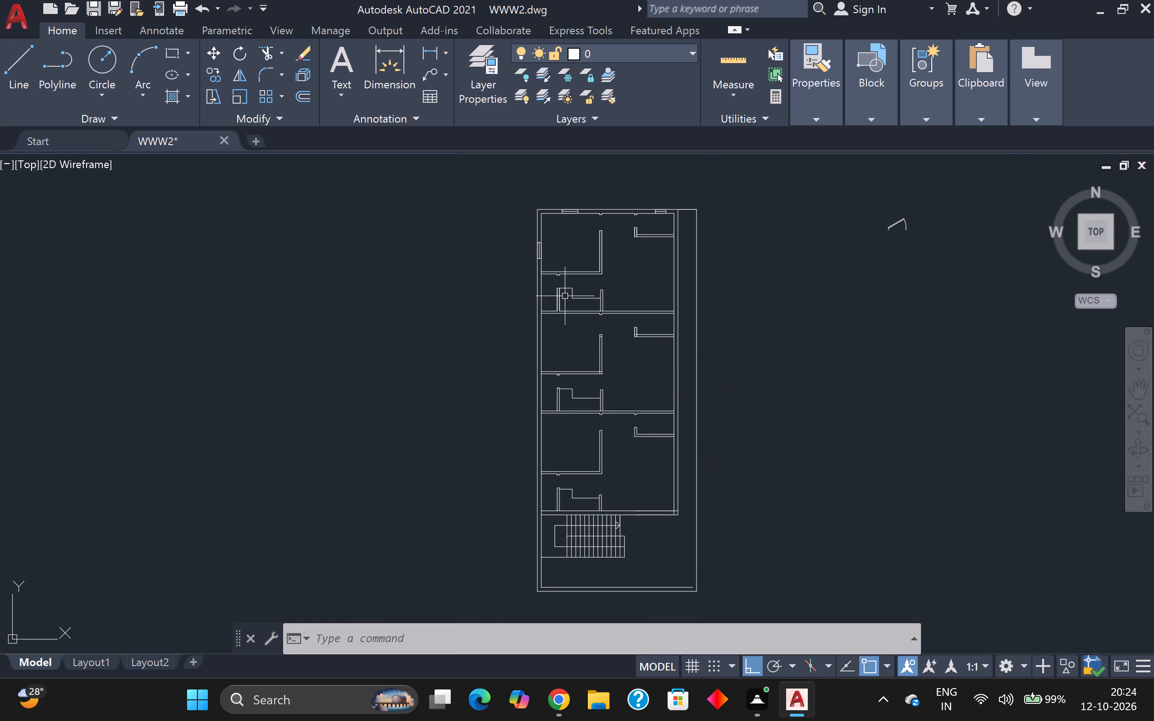
scroll(559, 327, "down", 1)
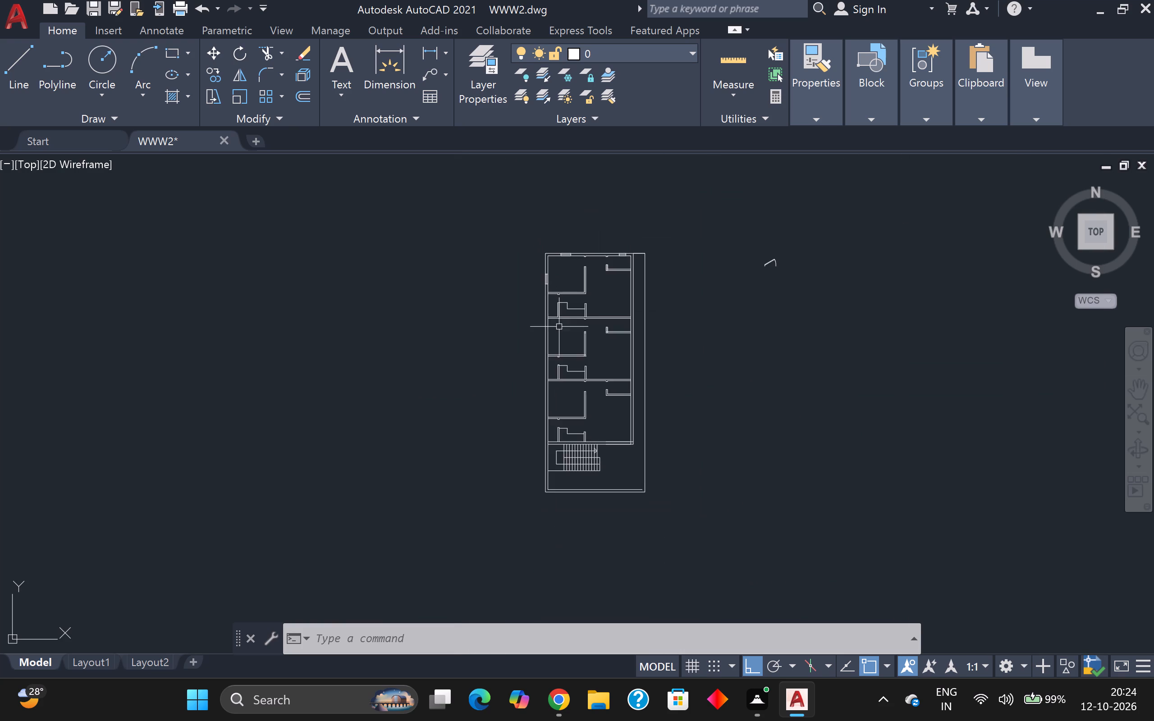
scroll(564, 317, "up", 3)
scroll(638, 293, "down", 2)
middle_click_drag(668, 281, 627, 281)
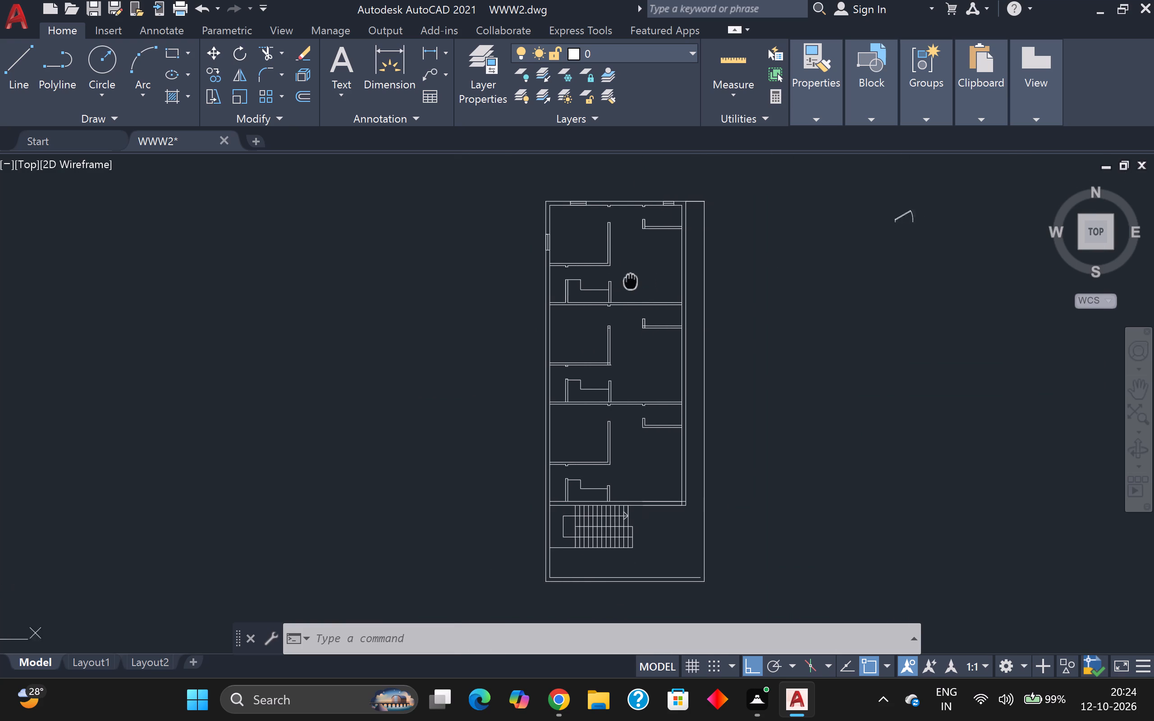
middle_click_drag(627, 281, 496, 335)
scroll(548, 348, "up", 3)
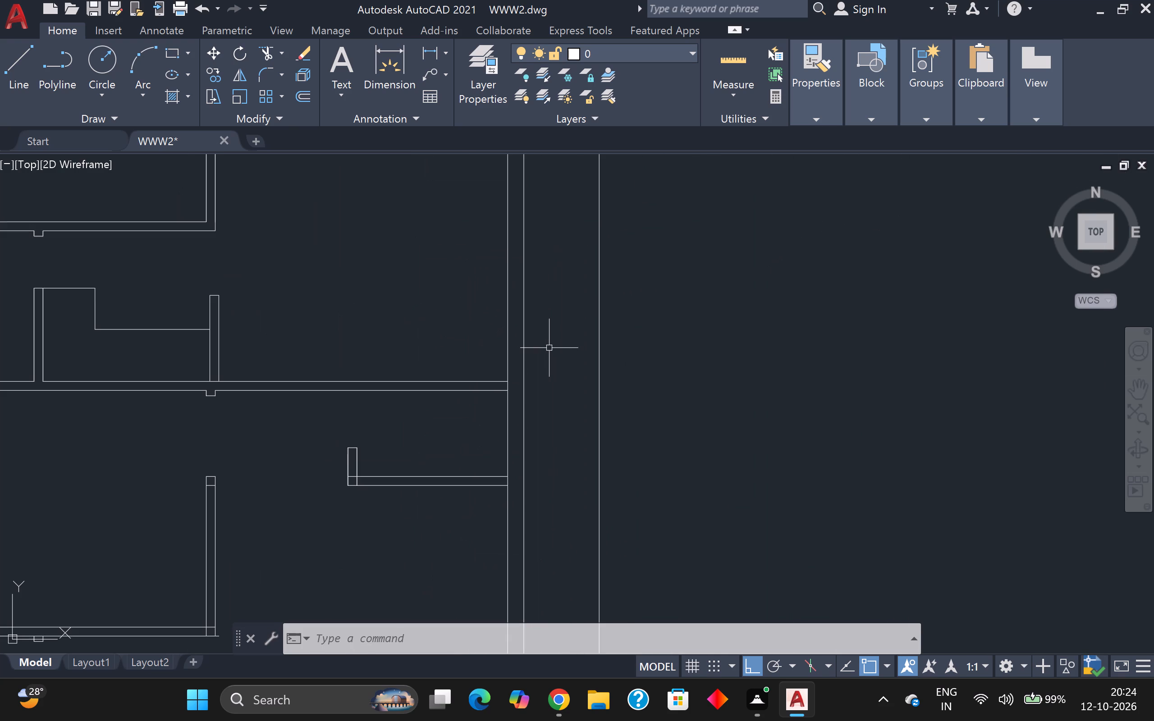
scroll(549, 348, "down", 2)
scroll(453, 385, "down", 1)
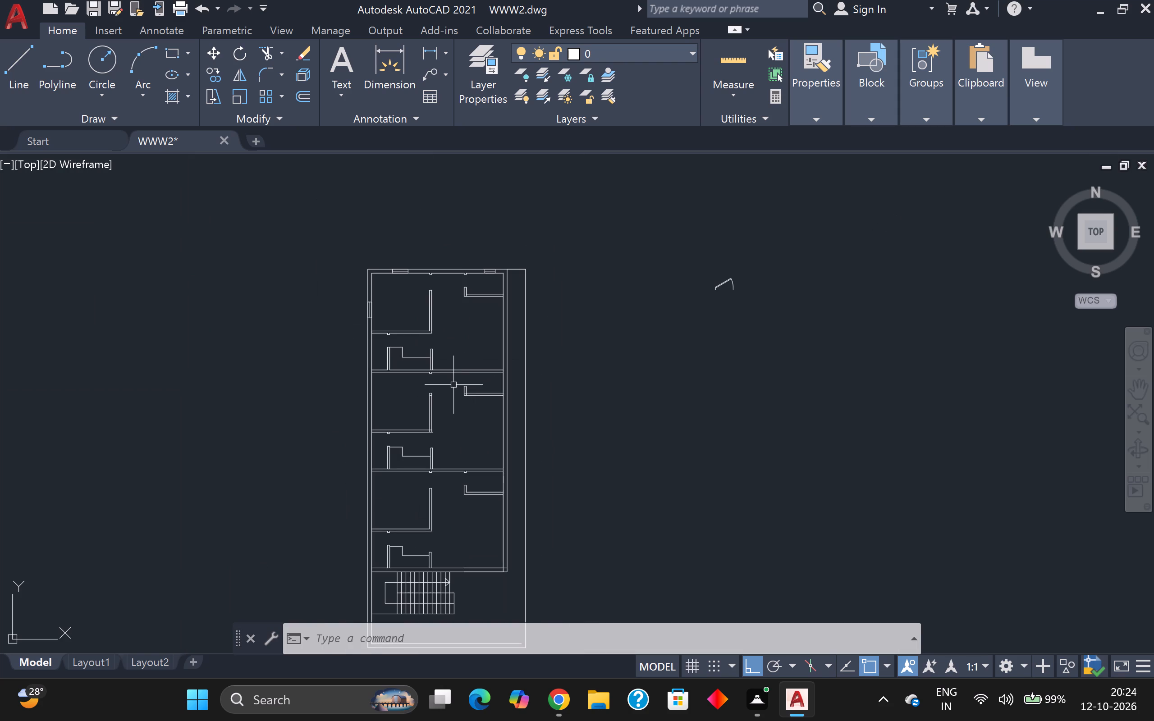
scroll(462, 388, "up", 3)
scroll(462, 388, "down", 6)
scroll(462, 388, "up", 2)
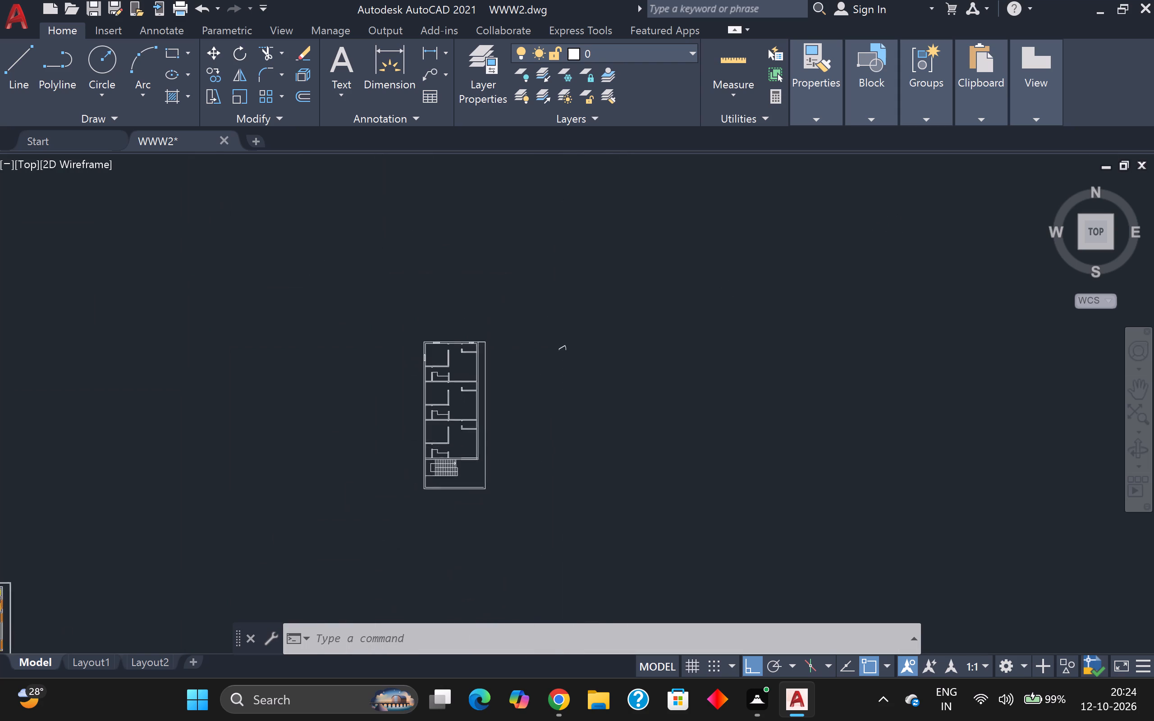
scroll(462, 388, "up", 4)
scroll(462, 387, "down", 3)
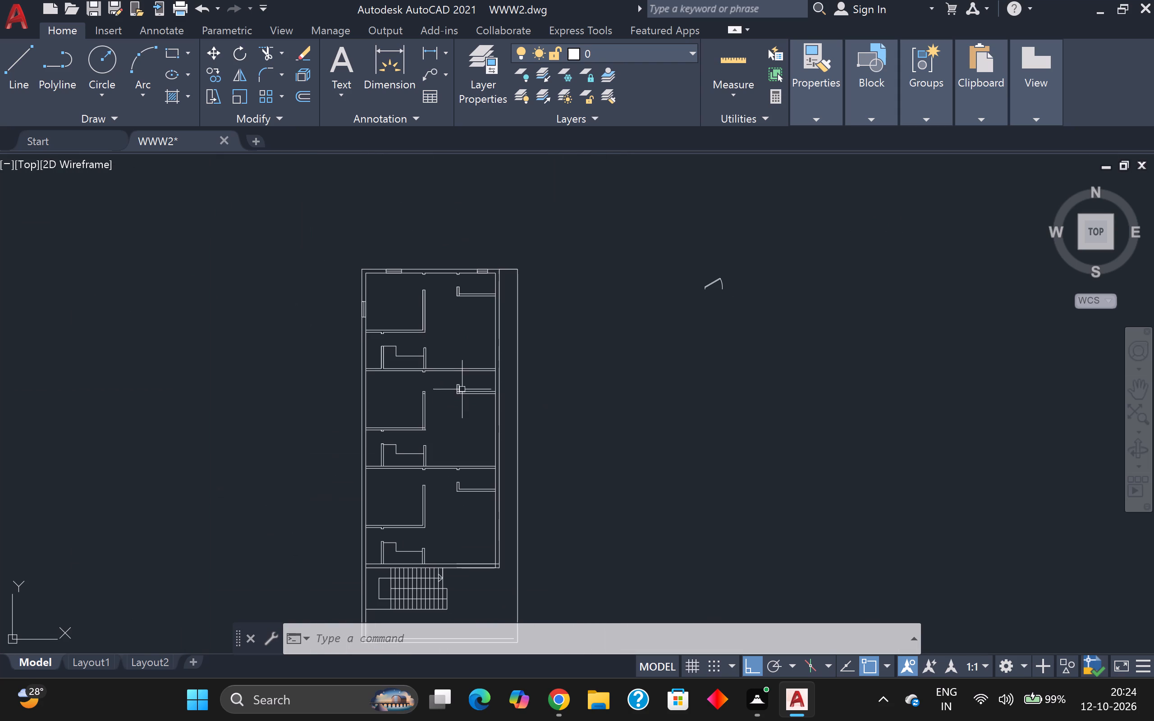
middle_click_drag(439, 437, 541, 419)
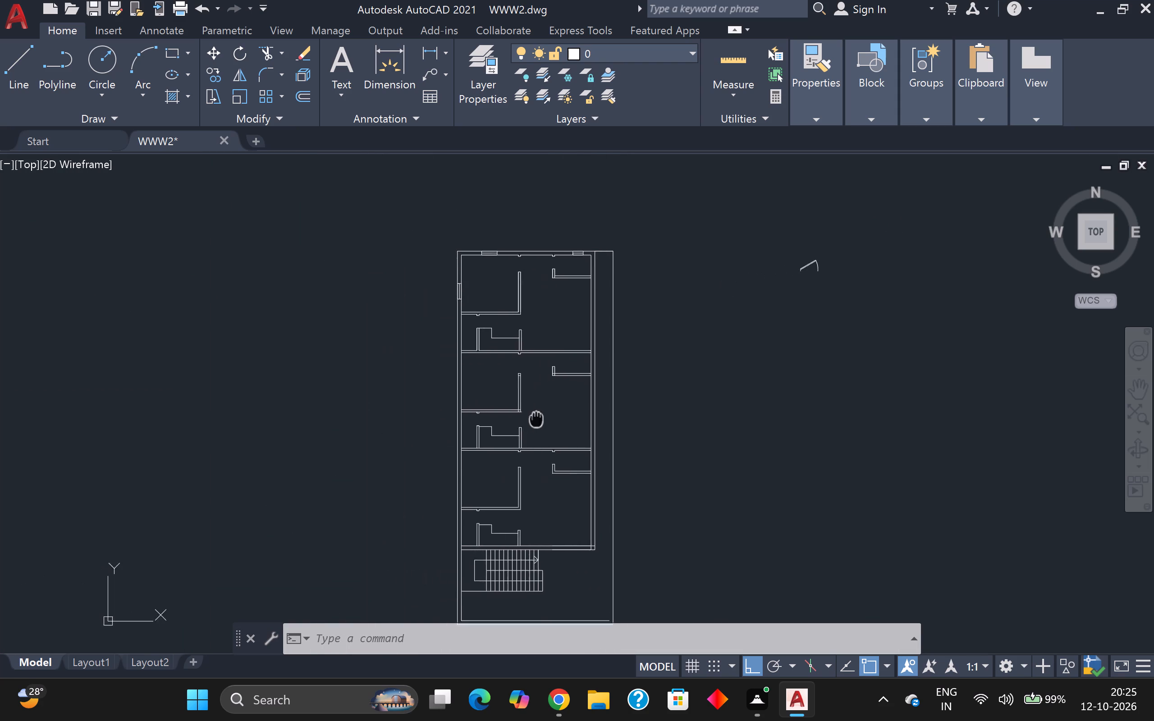
middle_click_drag(541, 419, 572, 414)
scroll(531, 388, "up", 1)
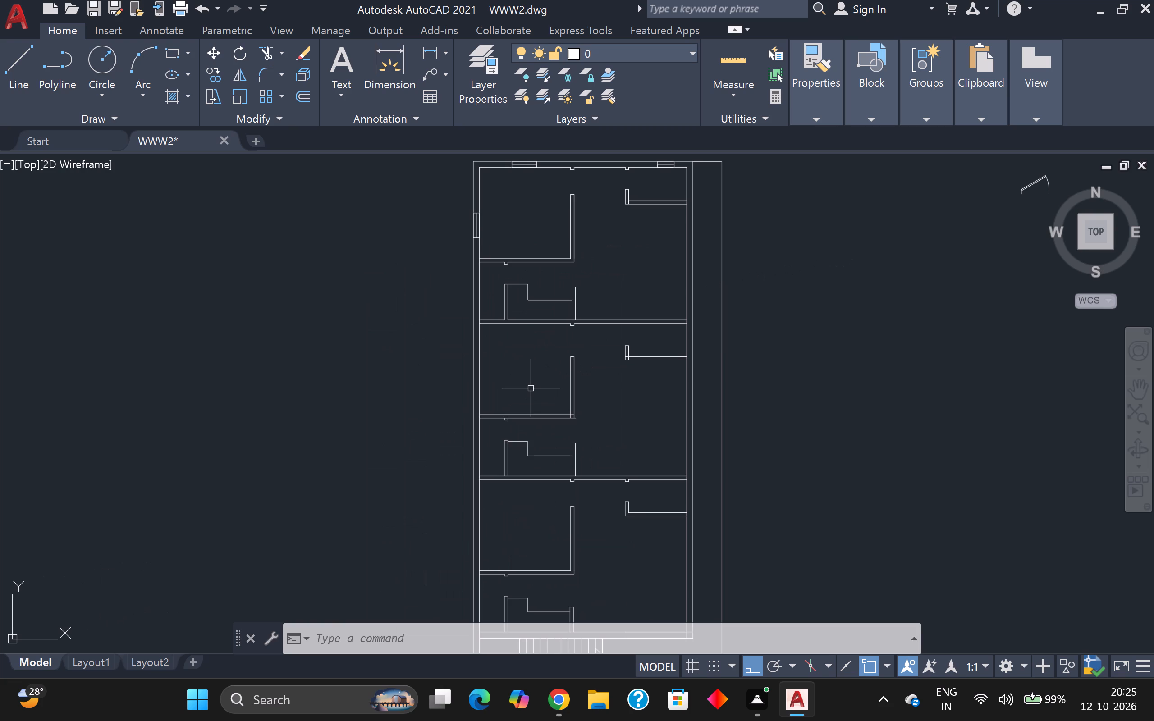
scroll(669, 362, "up", 3)
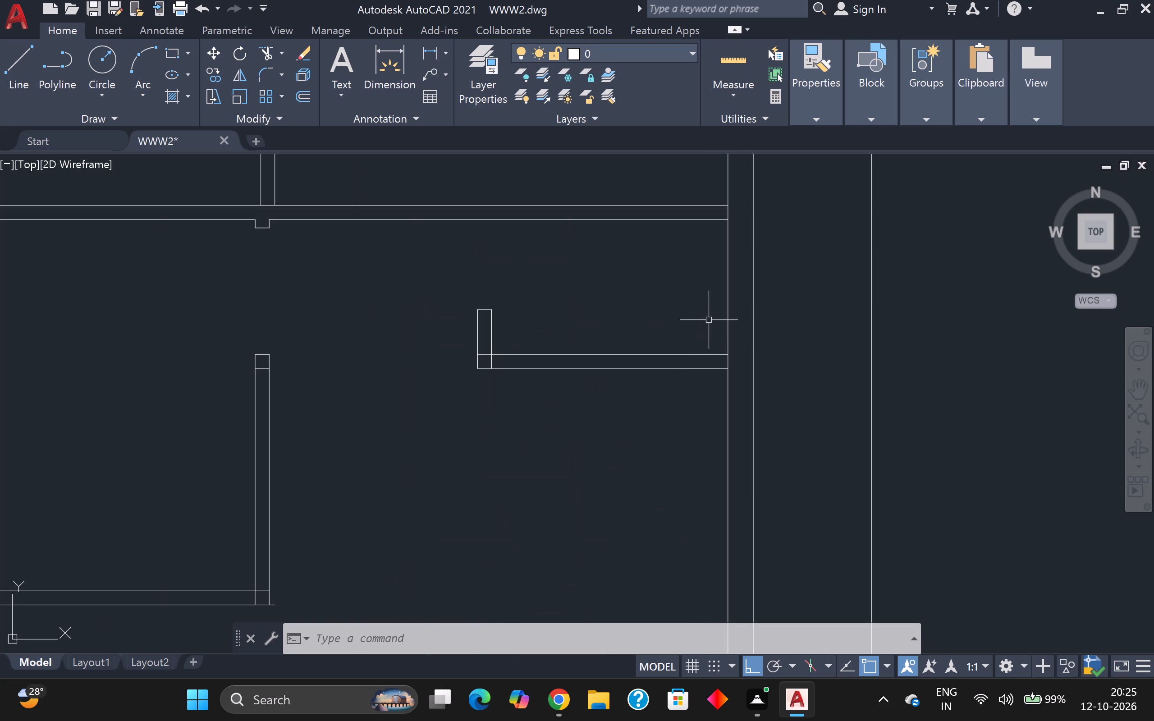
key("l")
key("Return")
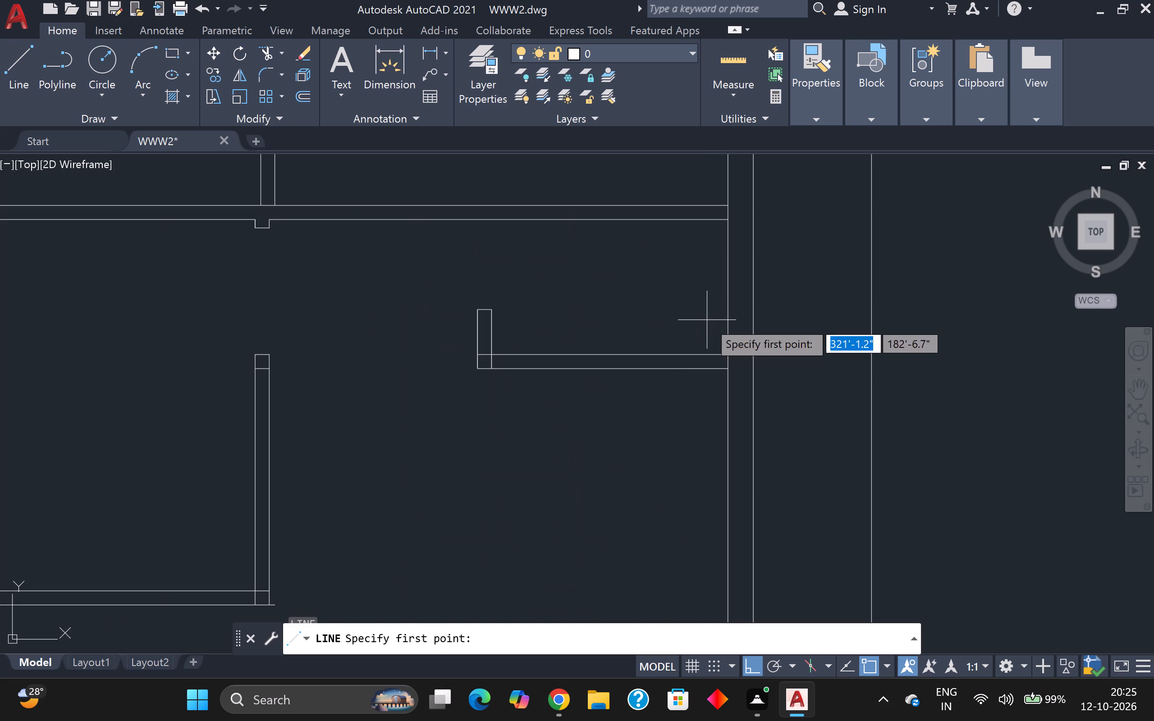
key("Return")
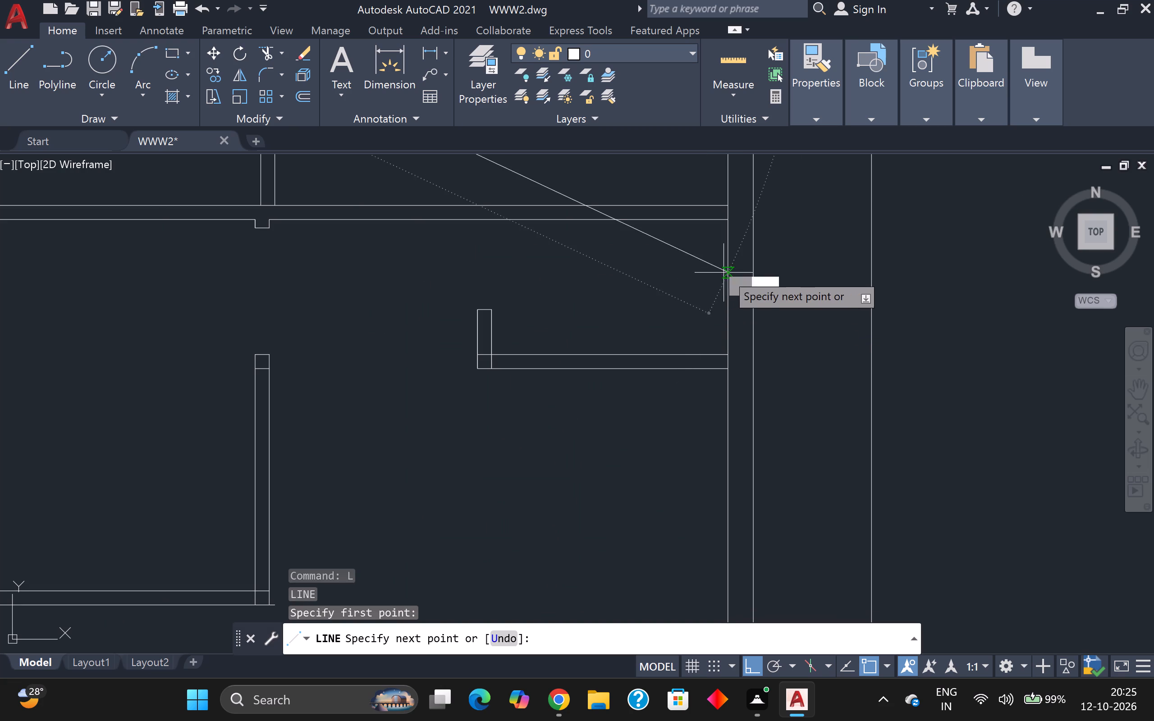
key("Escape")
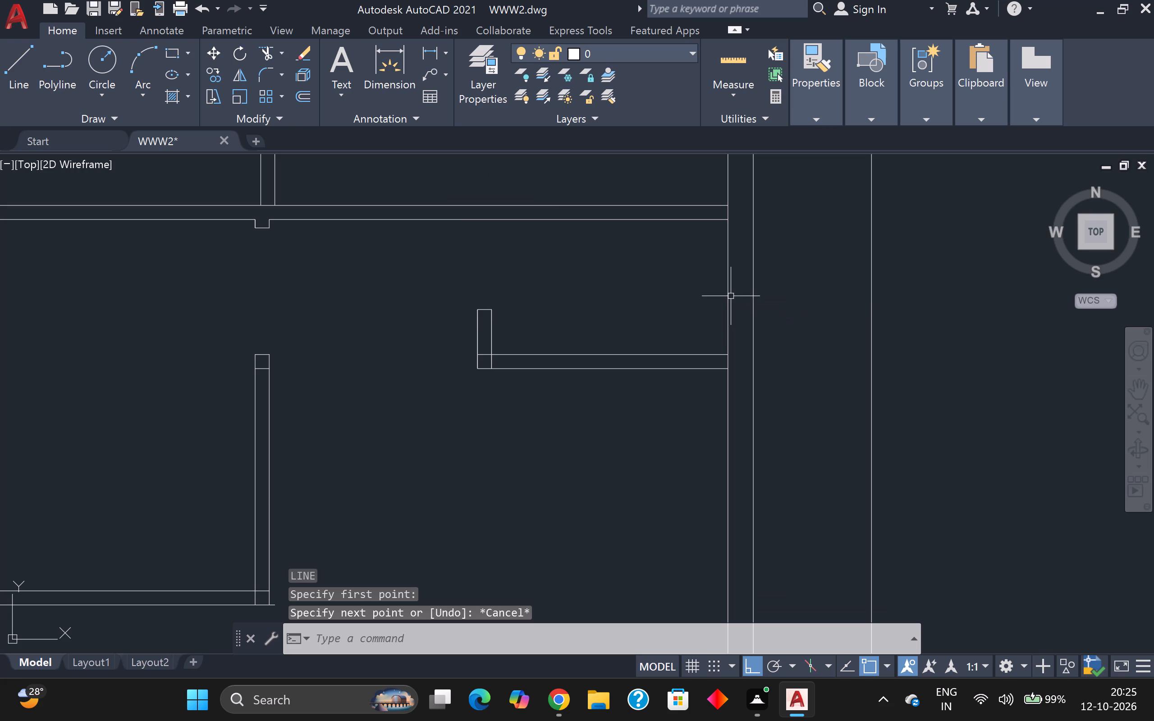
Draw a 2' long window with a vertical centre line in the 9" right outer wall, beside the middle unit's upper-right room.
key("l")
key("Return")
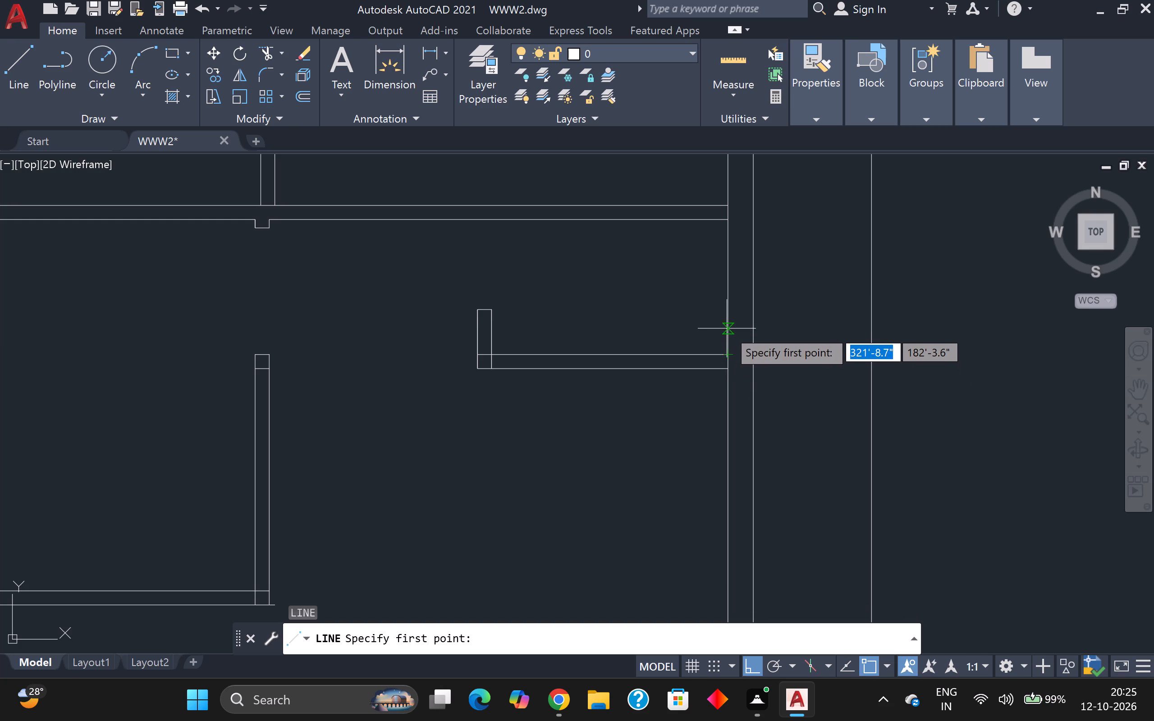
left_click(727, 329)
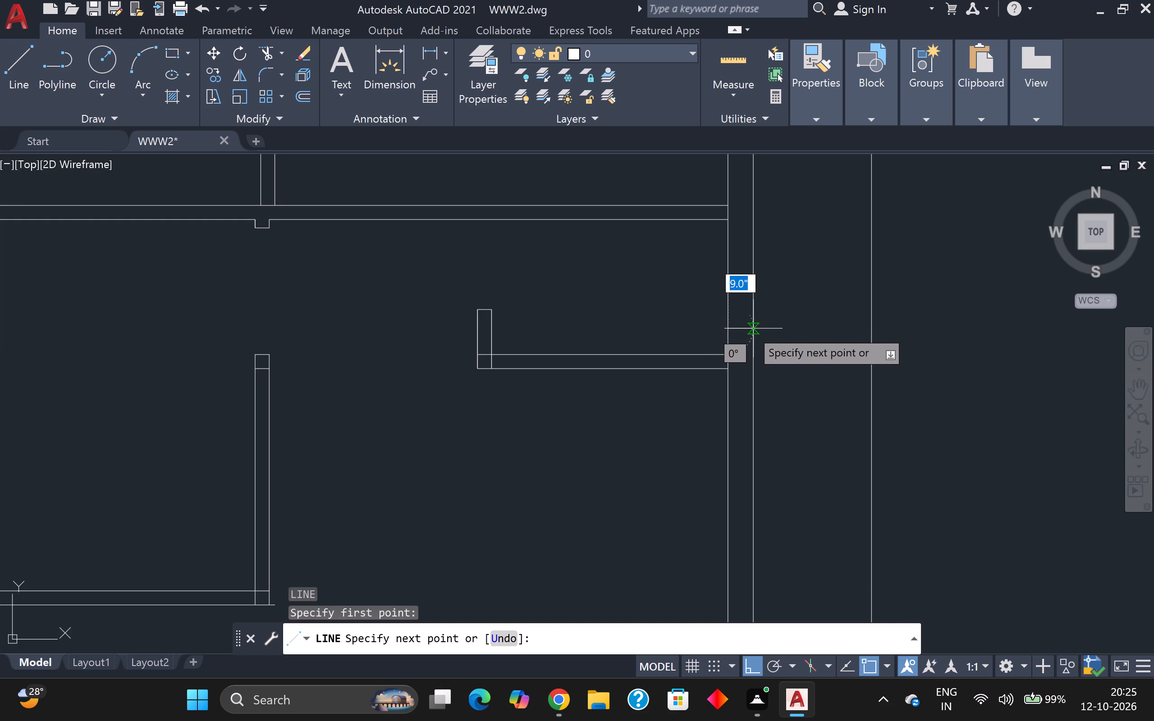
left_click(751, 330)
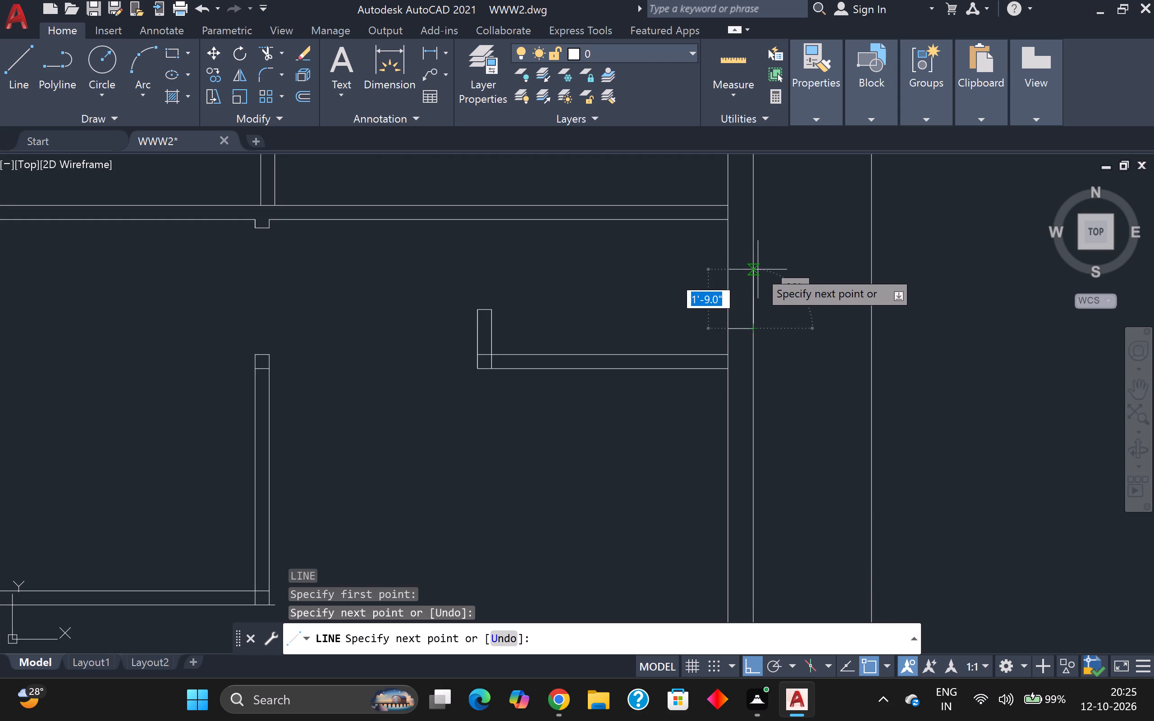
key("2")
key("apostrophe")
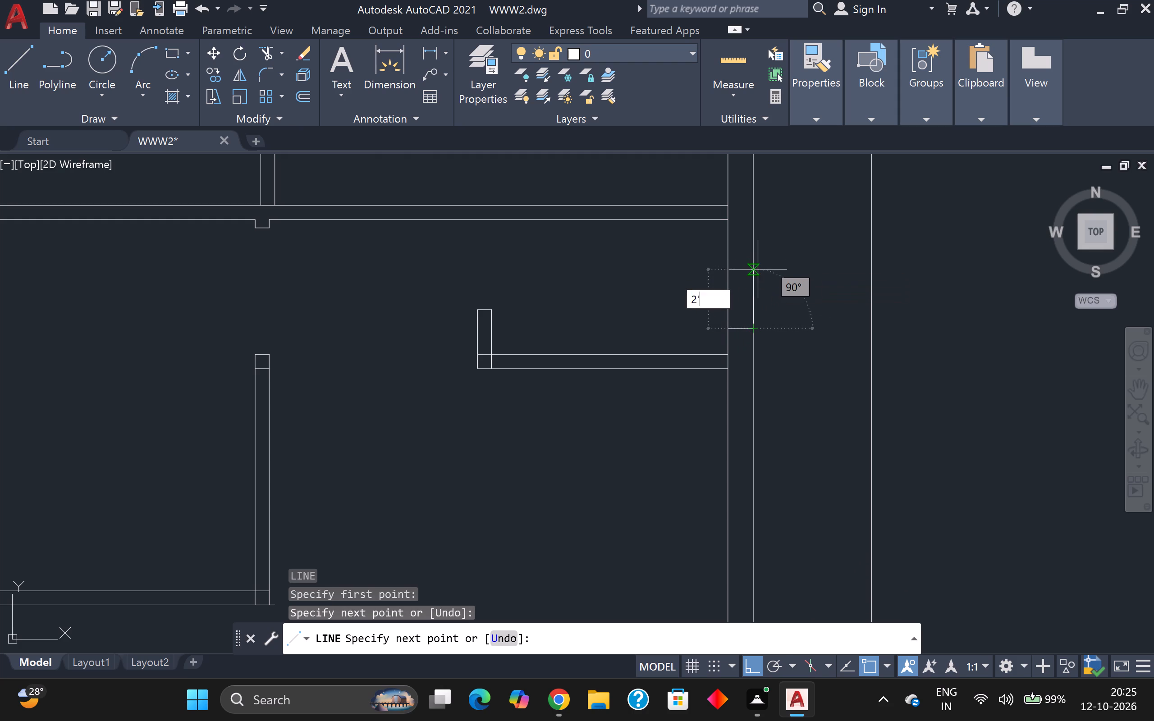
key("Return")
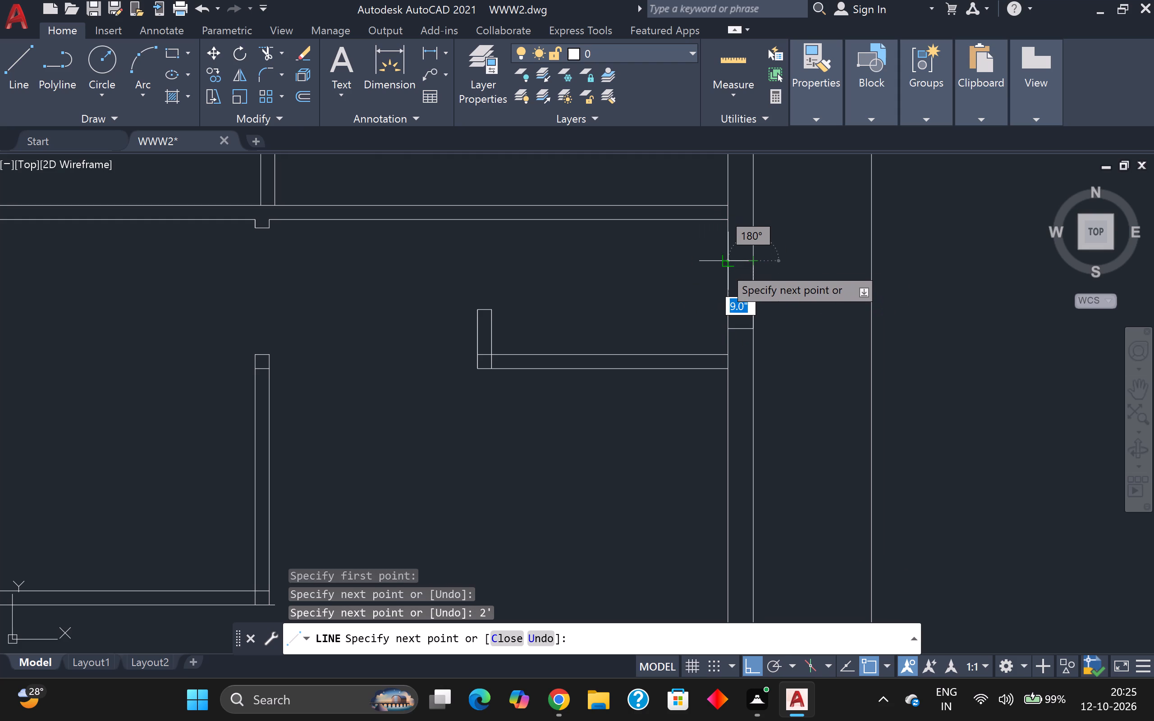
left_click(723, 266)
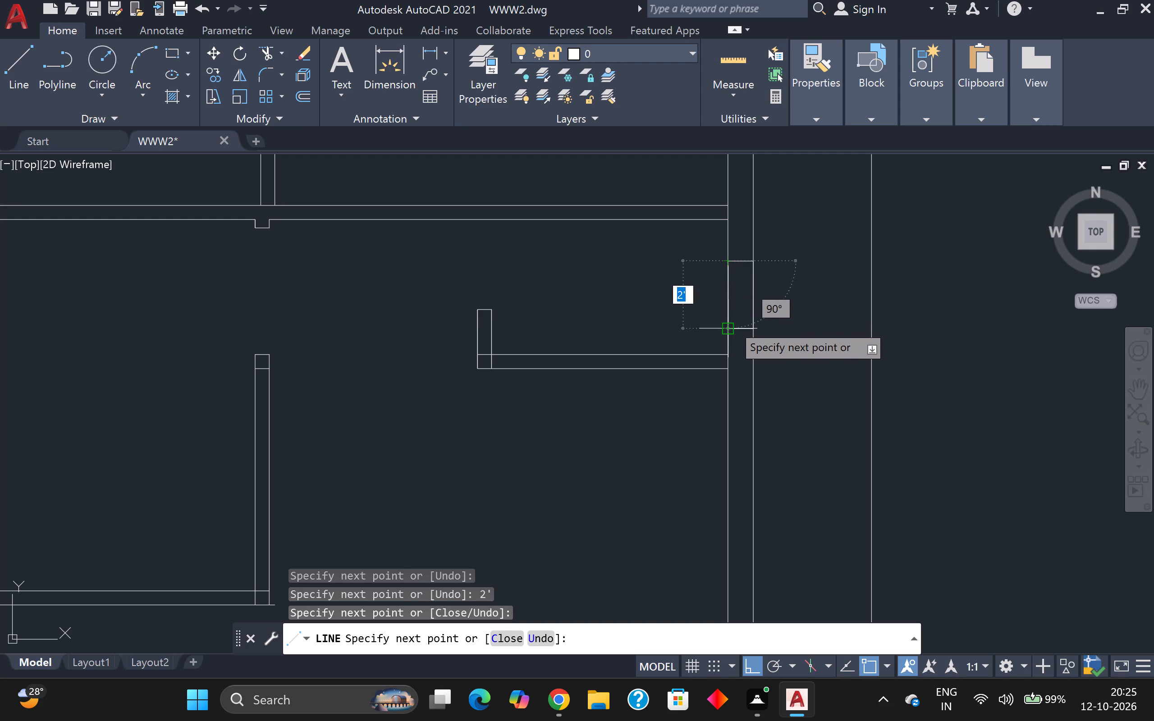
left_click(731, 323)
left_click(741, 323)
left_click(741, 266)
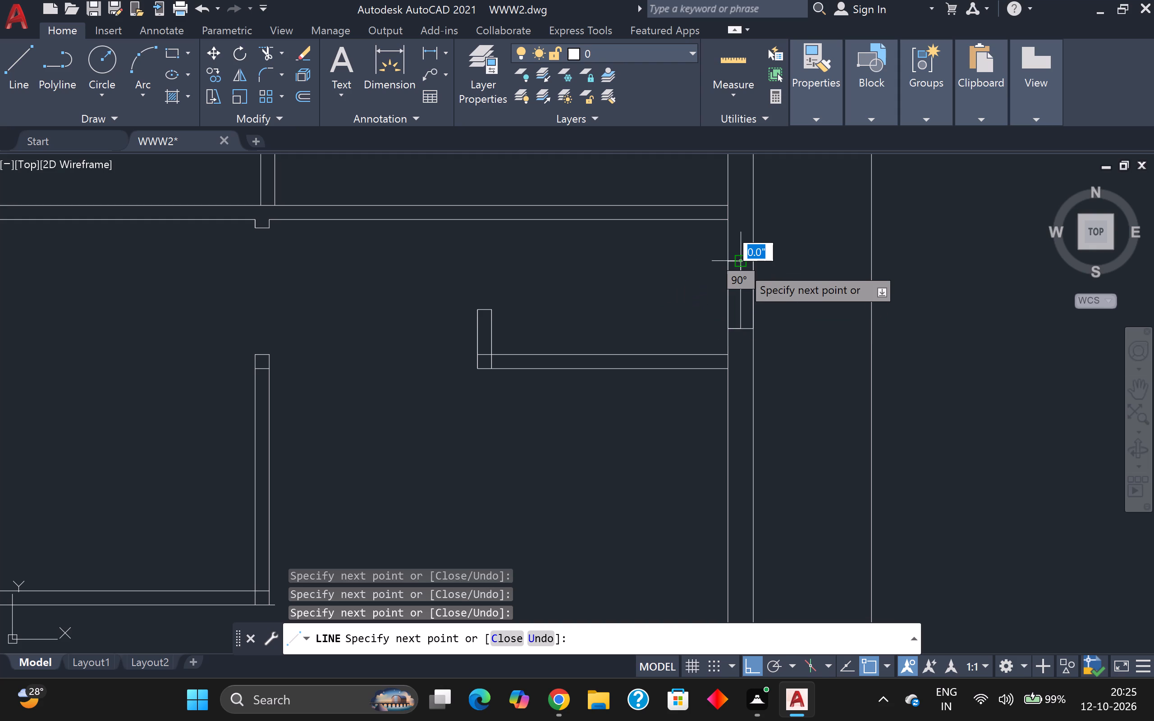
key("Escape")
Copy the 2' window straight down the right outer wall by about 18'-9.8", beside the bottom unit's upper-right room.
scroll(739, 268, "down", 2)
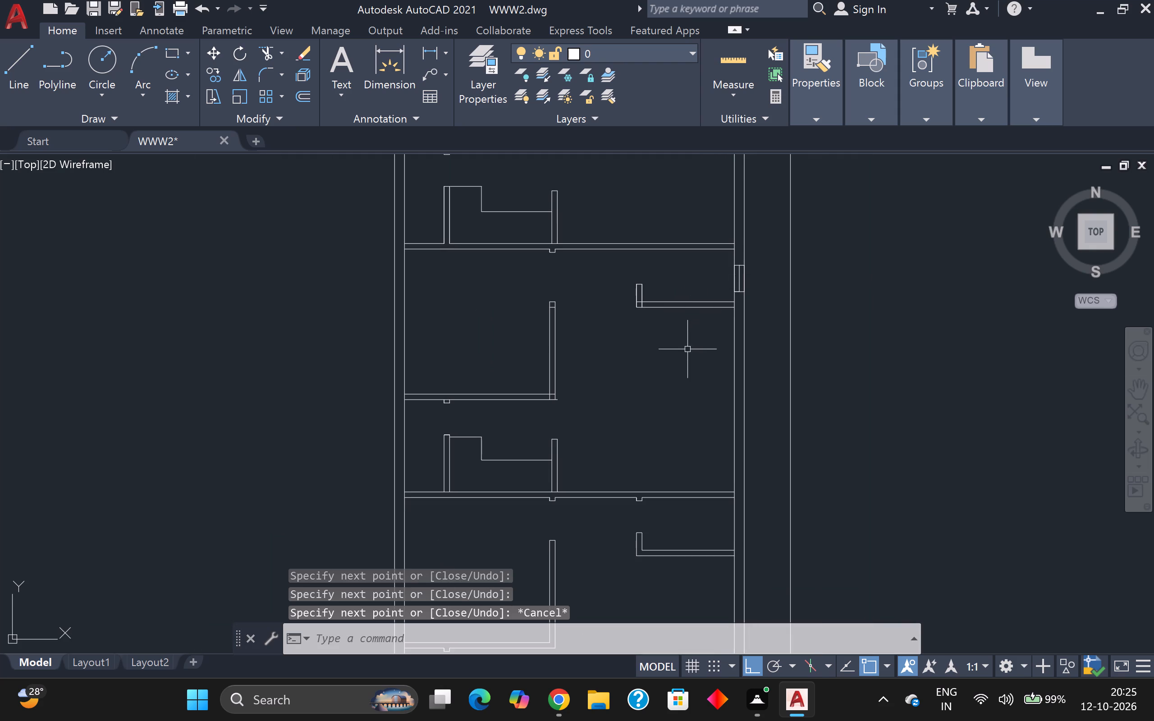
middle_click_drag(686, 350, 673, 279)
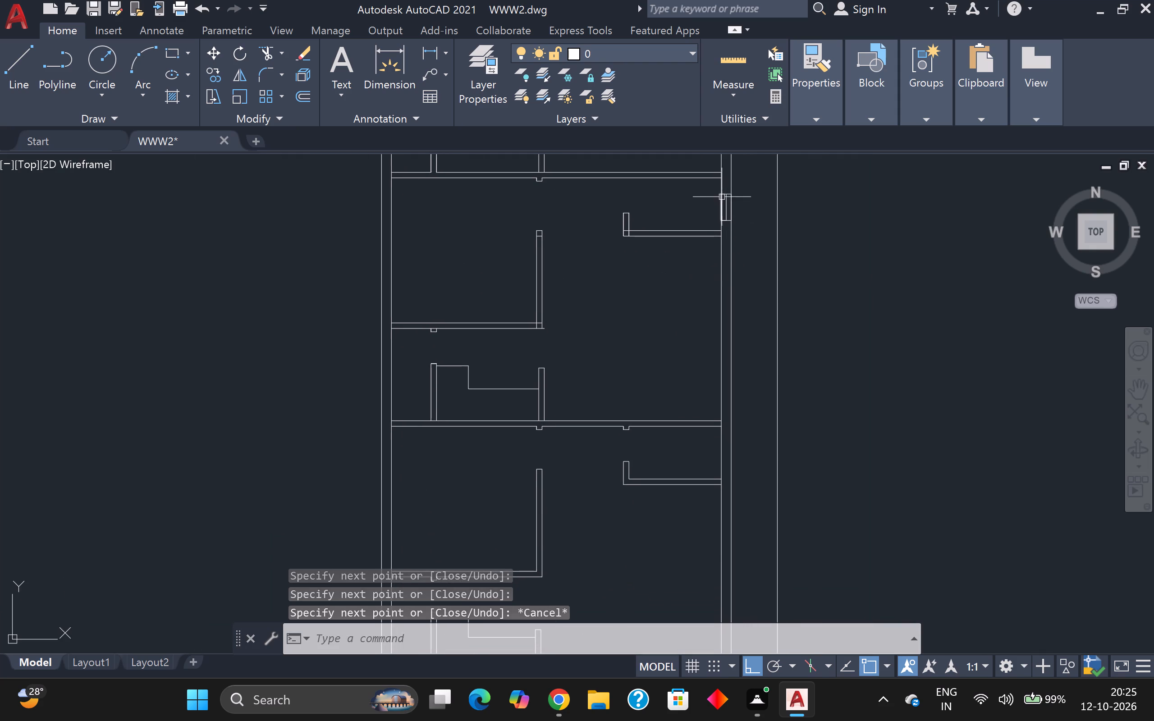
scroll(721, 197, "up", 2)
left_click(707, 189)
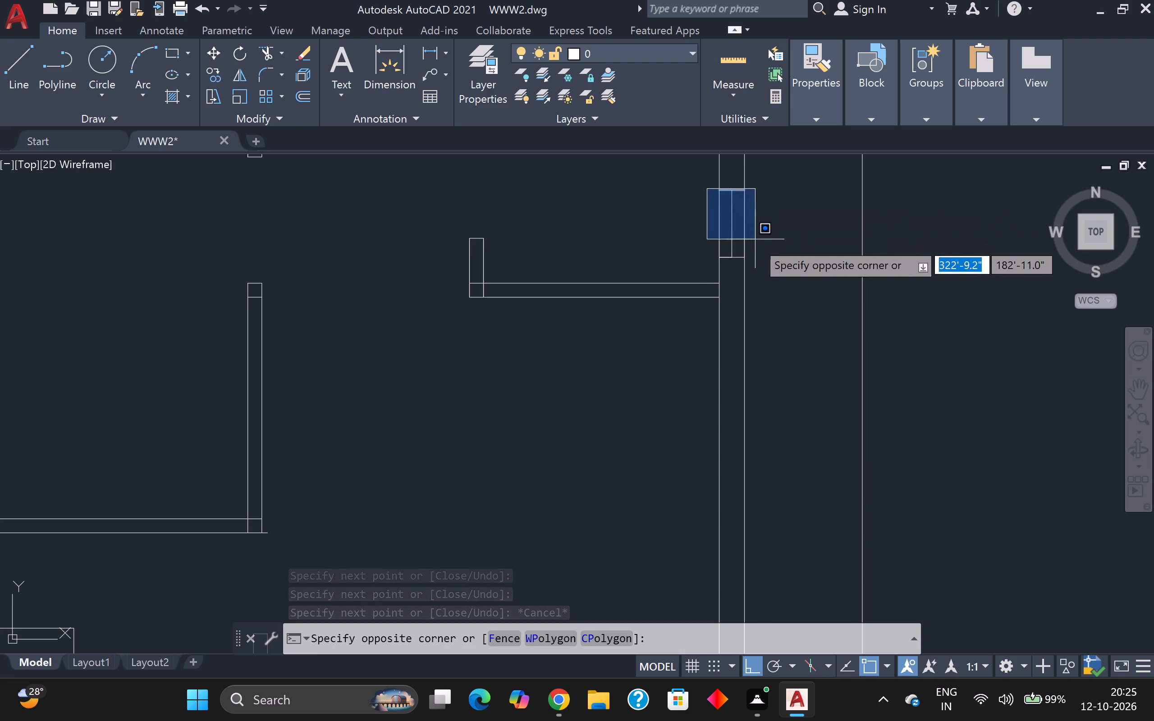
left_click(759, 262)
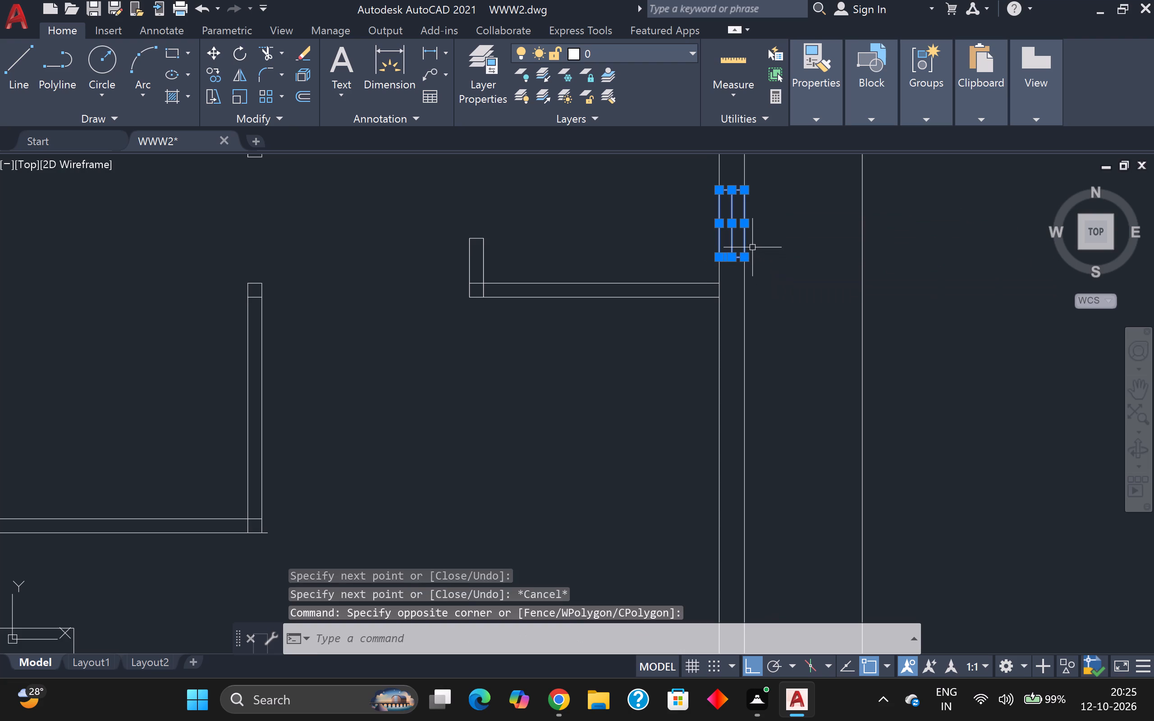
key("c")
key("o")
key("Return")
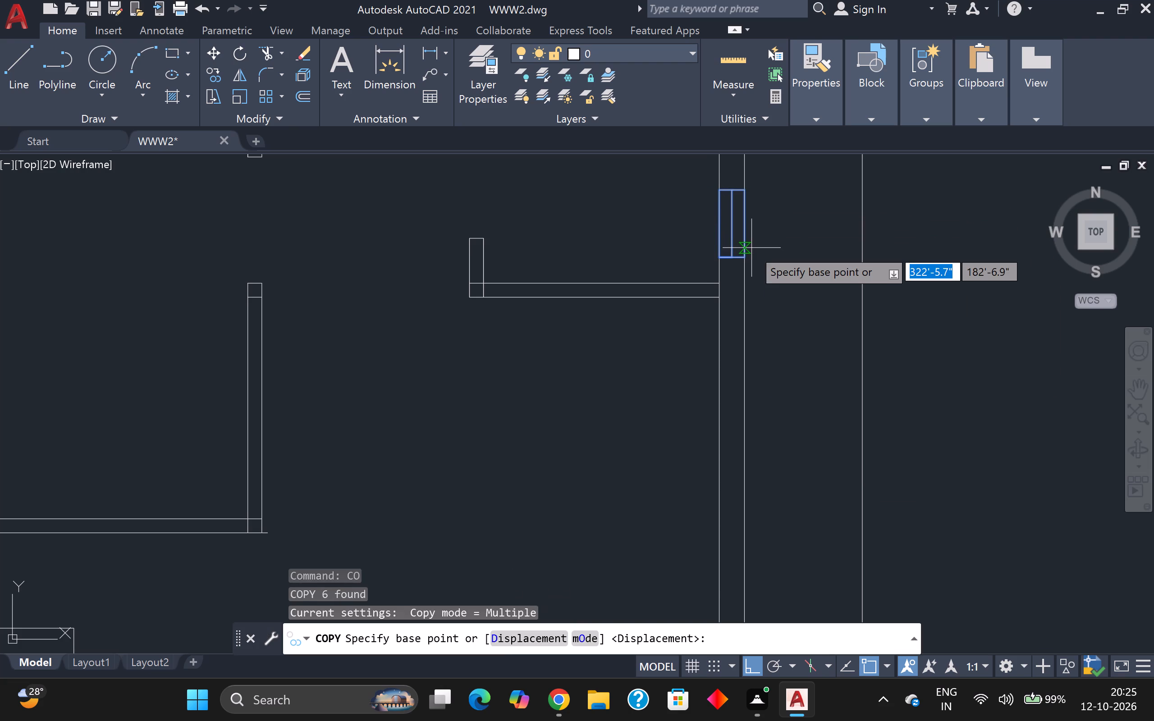
key("F8")
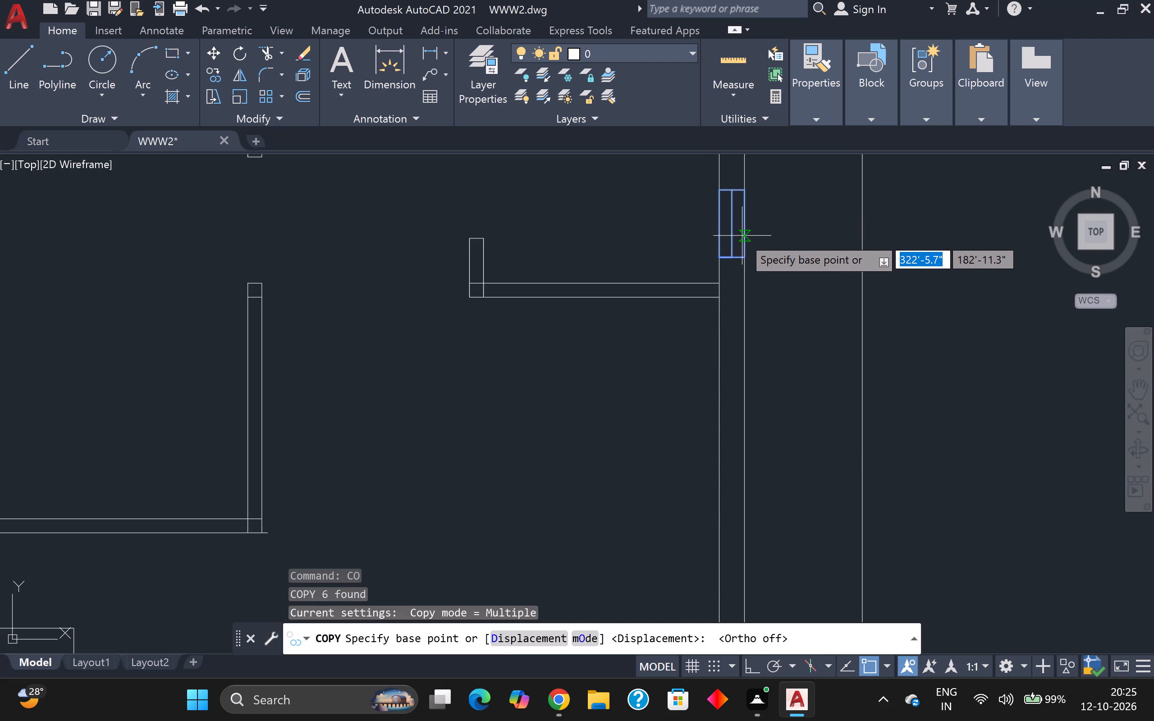
key("F8")
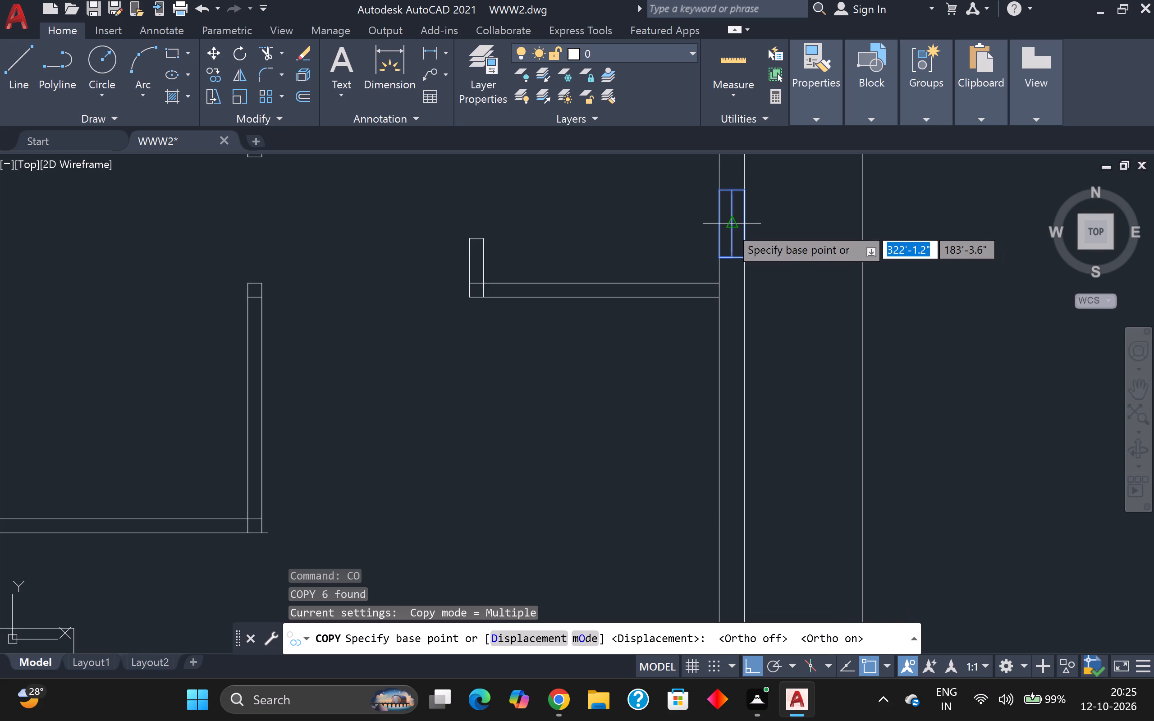
left_click(729, 226)
middle_click_drag(719, 309, 724, 231)
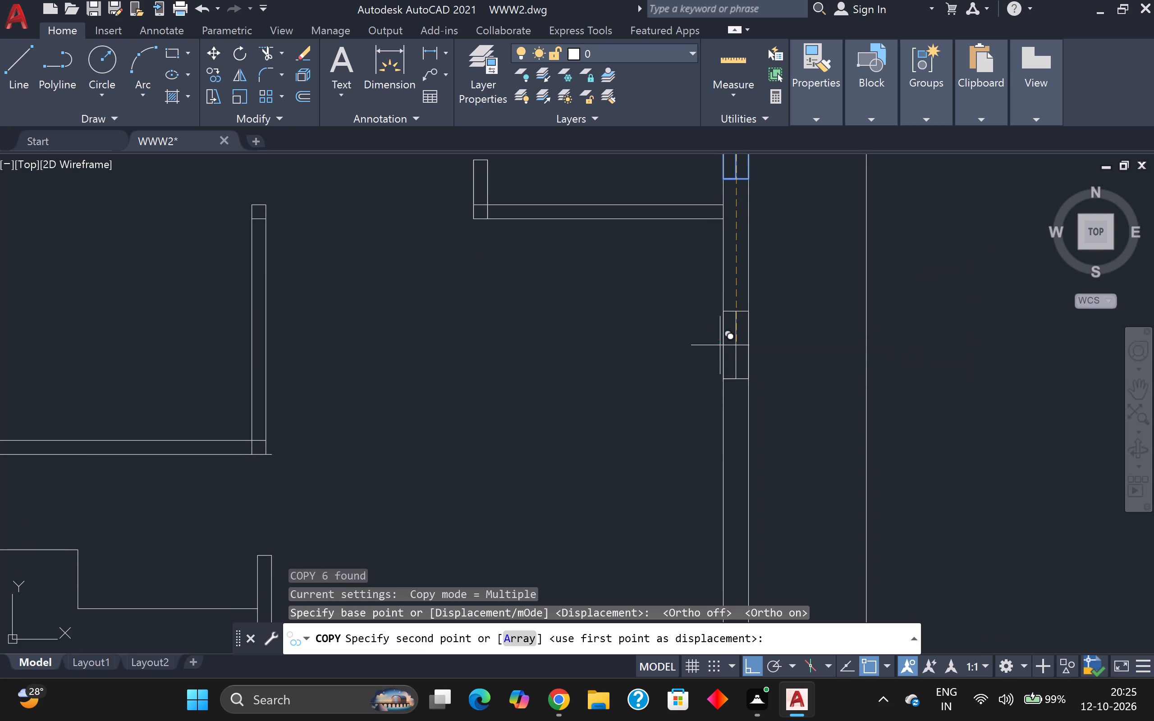
middle_click_drag(725, 389, 722, 283)
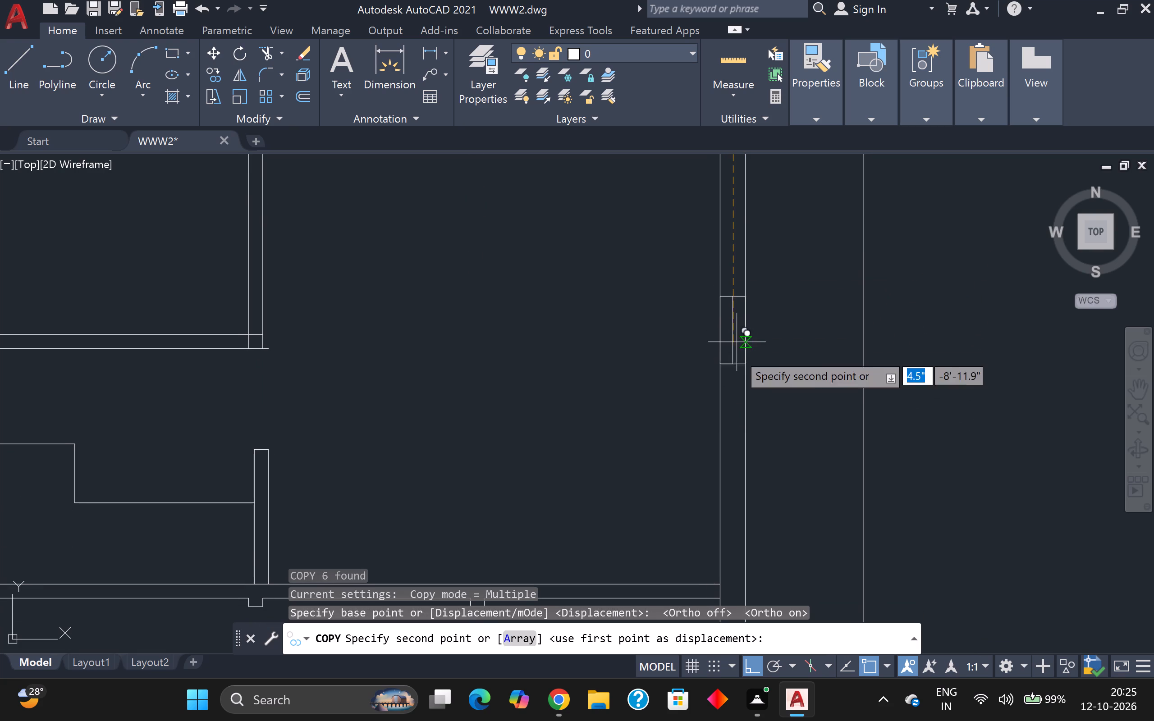
middle_click_drag(737, 362, 714, 220)
scroll(716, 223, "down", 2)
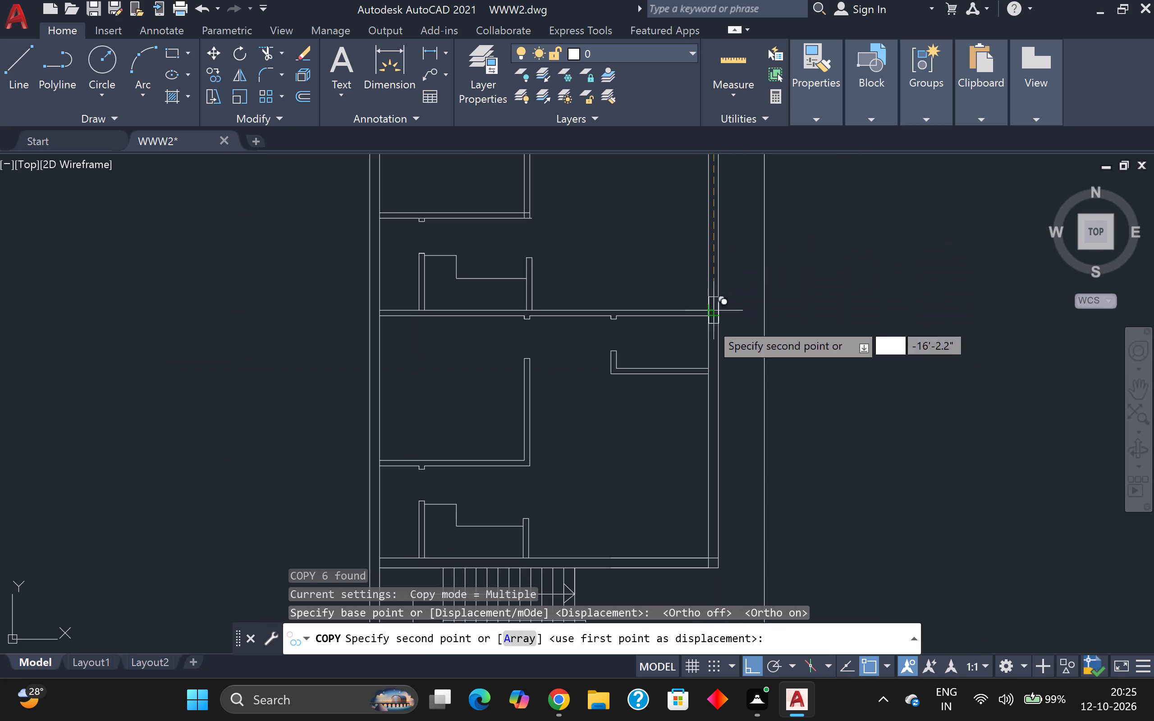
scroll(707, 342, "up", 4)
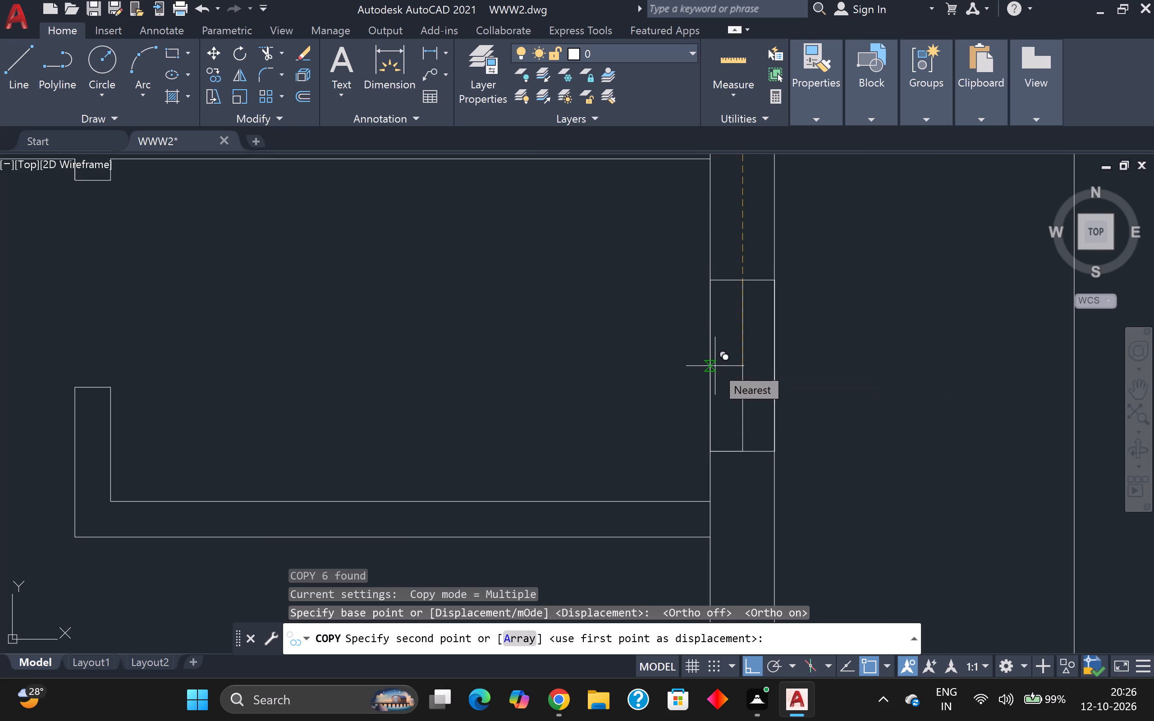
left_click(715, 366)
scroll(715, 366, "down", 1)
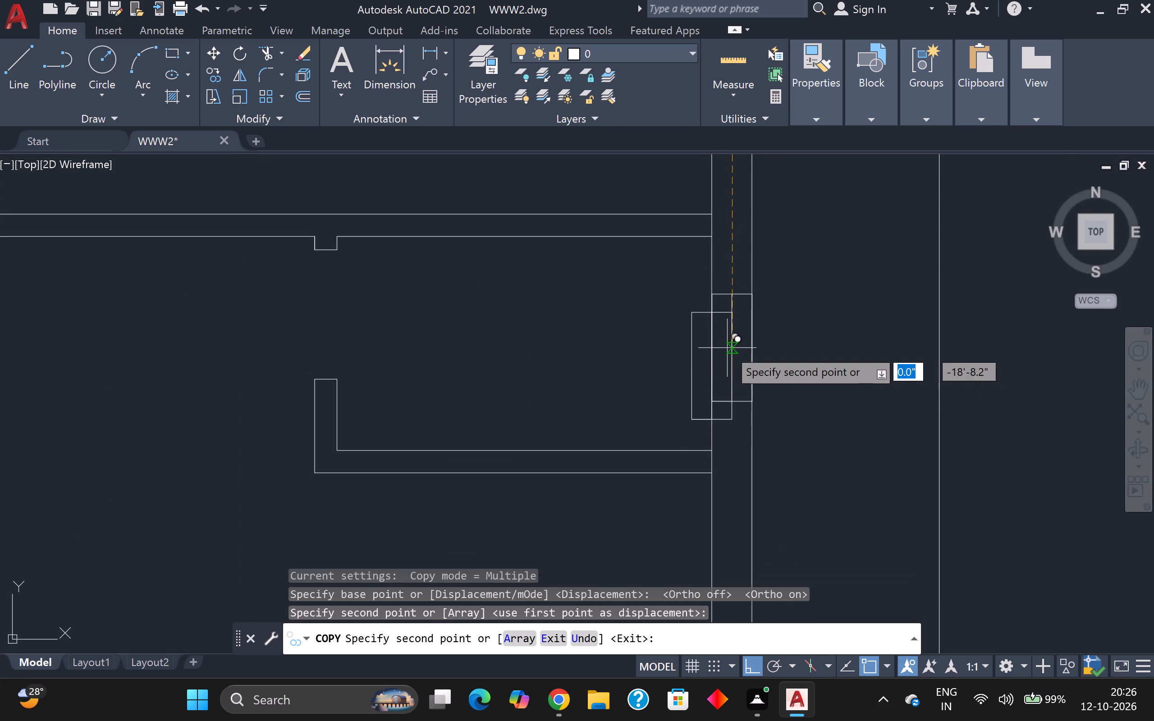
scroll(727, 348, "up", 2)
left_click(724, 365)
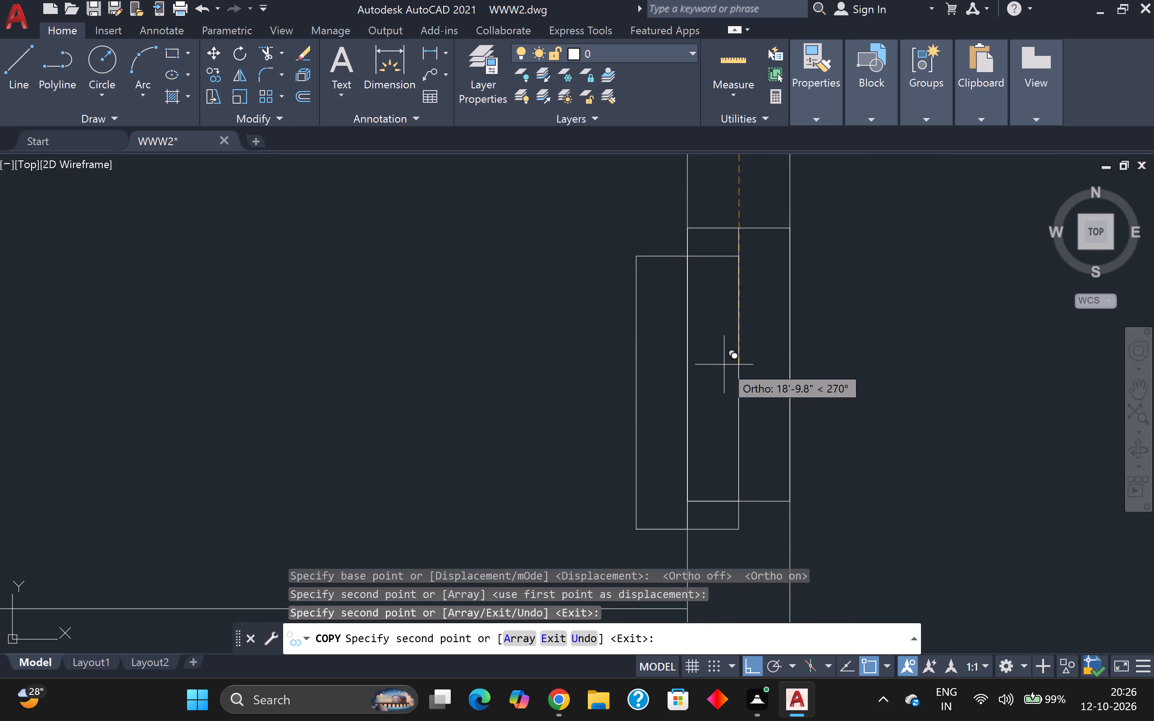
Copy the same 2' window up the right outer wall by about 18'-9.6", beside the top unit's upper-right room.
middle_click_drag(761, 438, 732, 281)
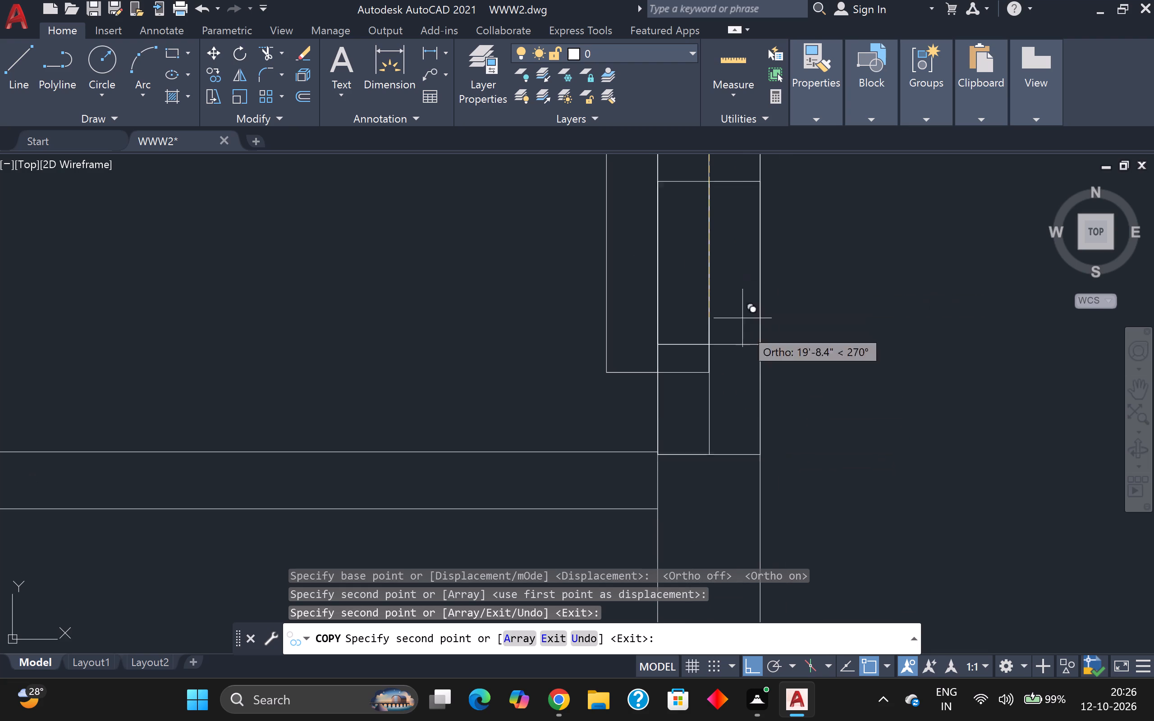
middle_click_drag(726, 432, 735, 224)
scroll(732, 304, "down", 4)
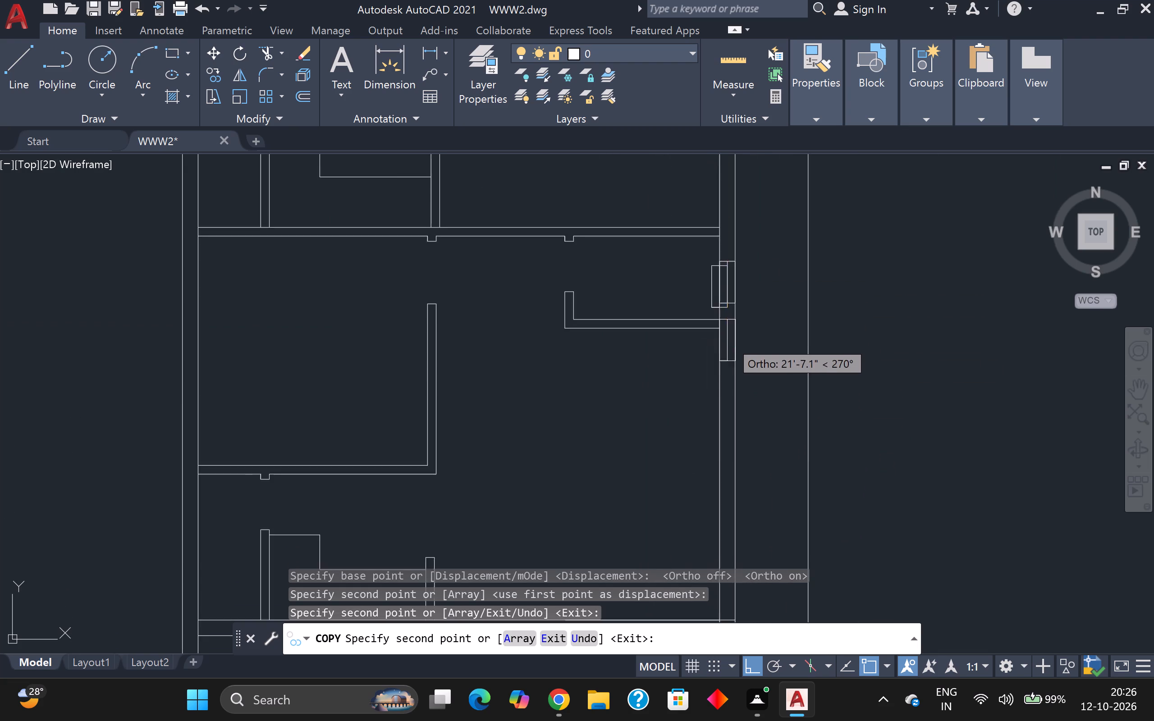
scroll(729, 340, "down", 2)
middle_click_drag(728, 243, 734, 550)
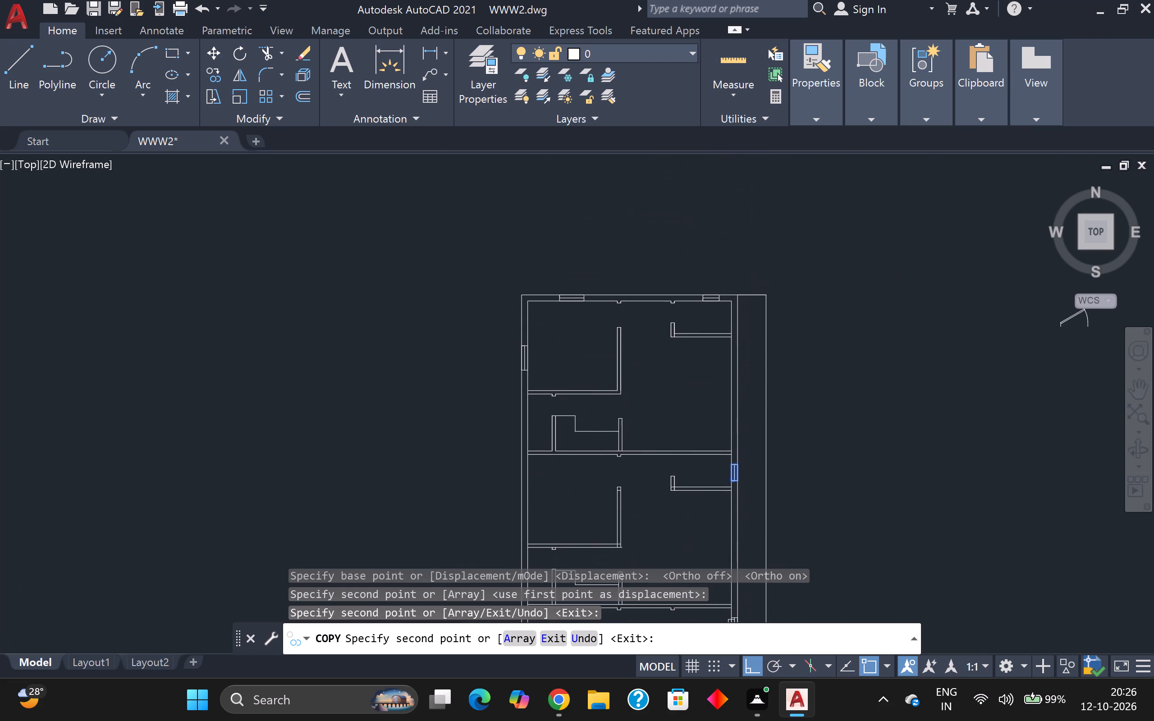
scroll(739, 342, "up", 3)
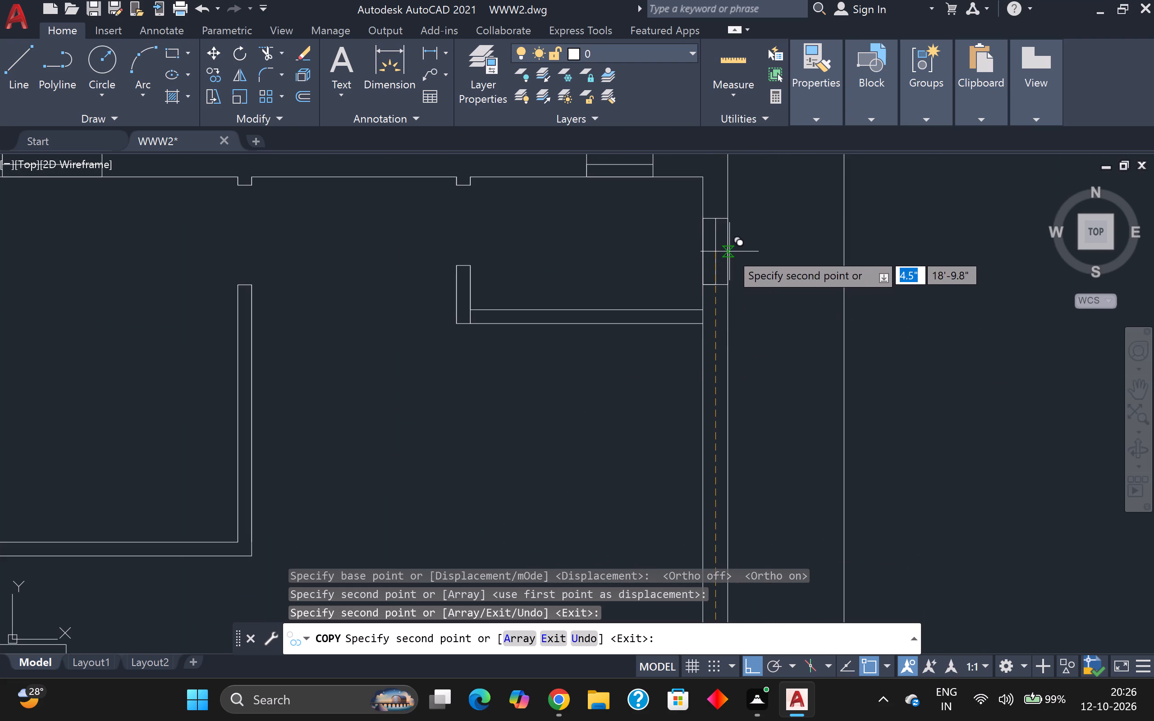
left_click(729, 253)
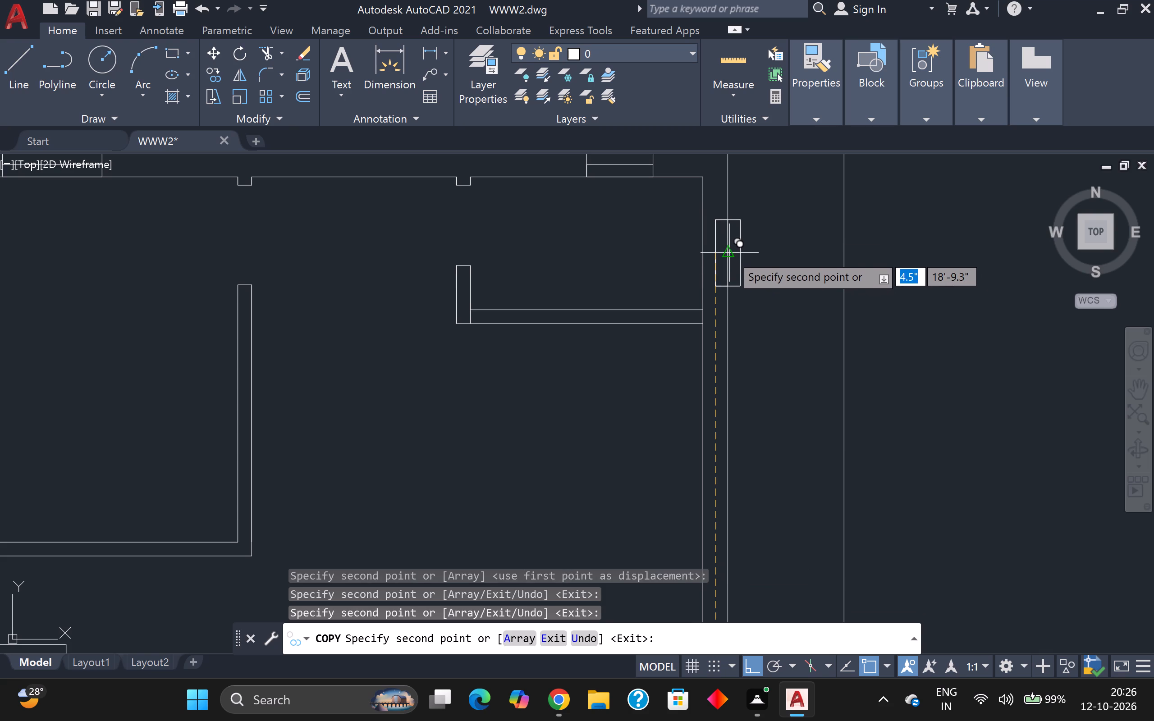
left_click(746, 257)
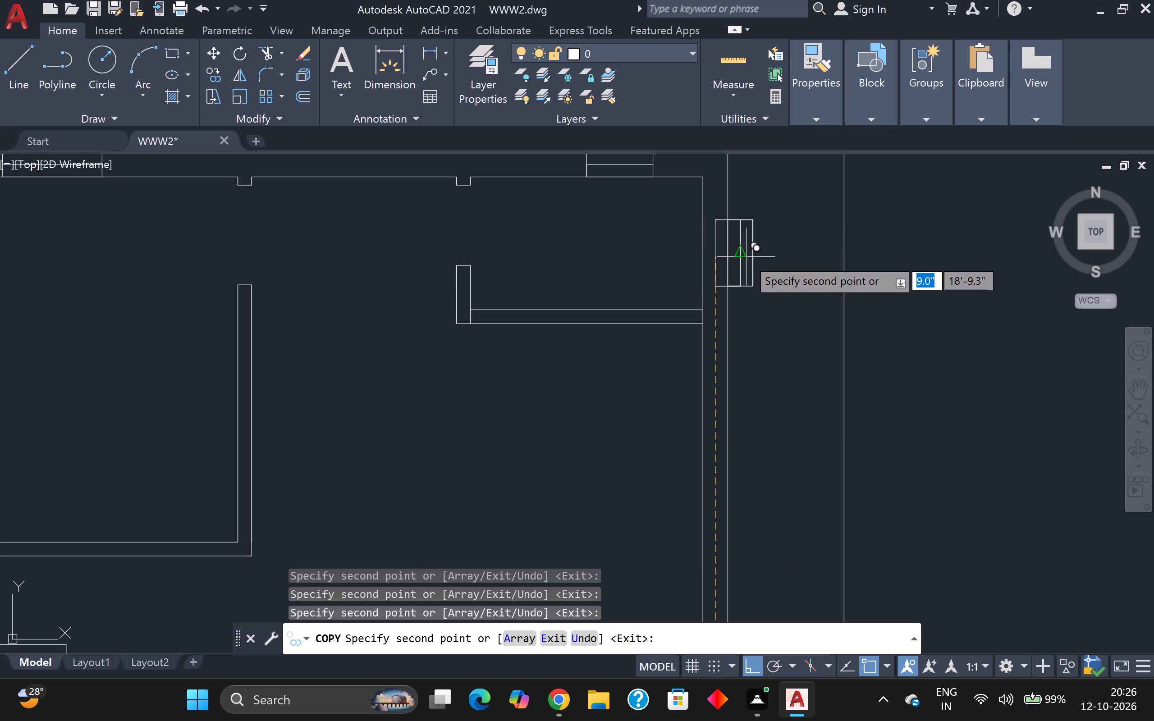
scroll(721, 252, "up", 3)
left_click(721, 252)
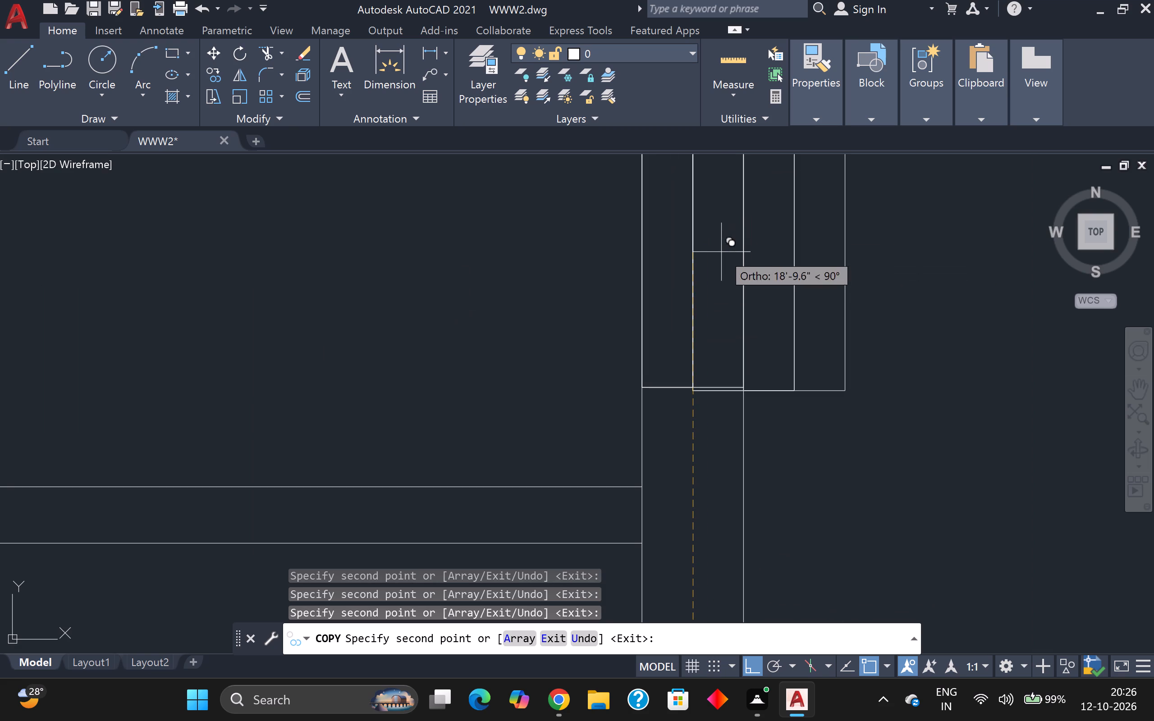
key("Escape")
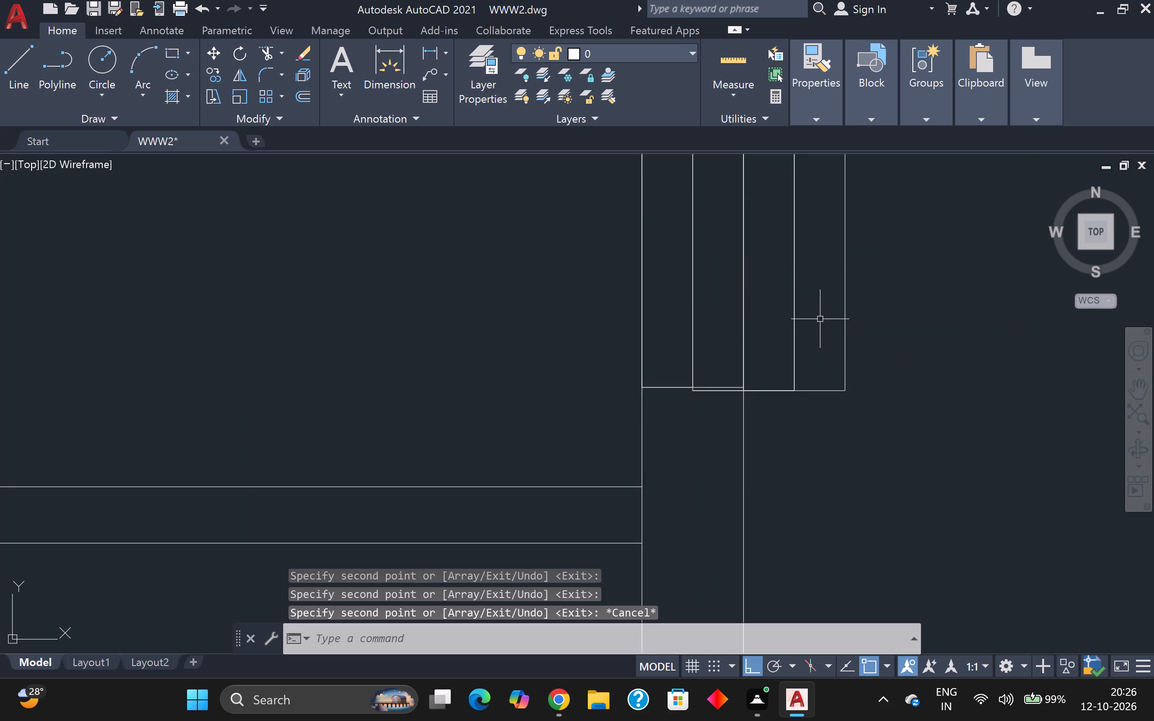
Erase the offset duplicate window copies and the centre line at the top unit's right-wall window, keeping the outline within the wall.
scroll(820, 319, "down", 1)
left_click(739, 311)
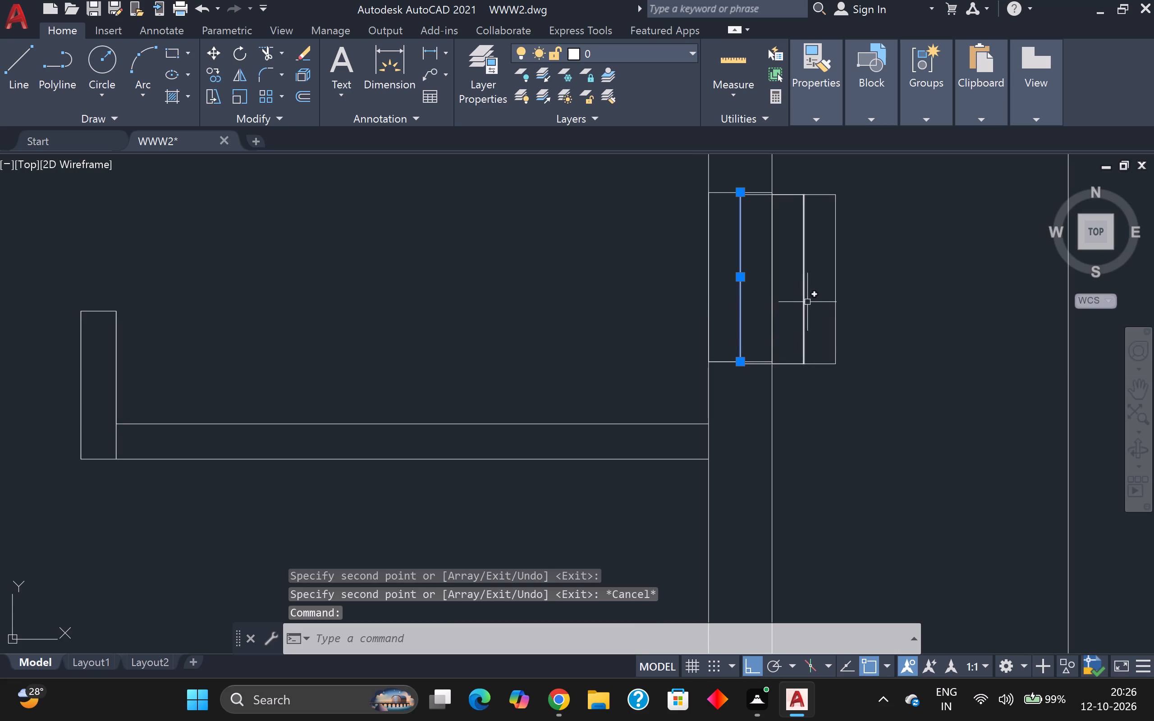
left_click(851, 197)
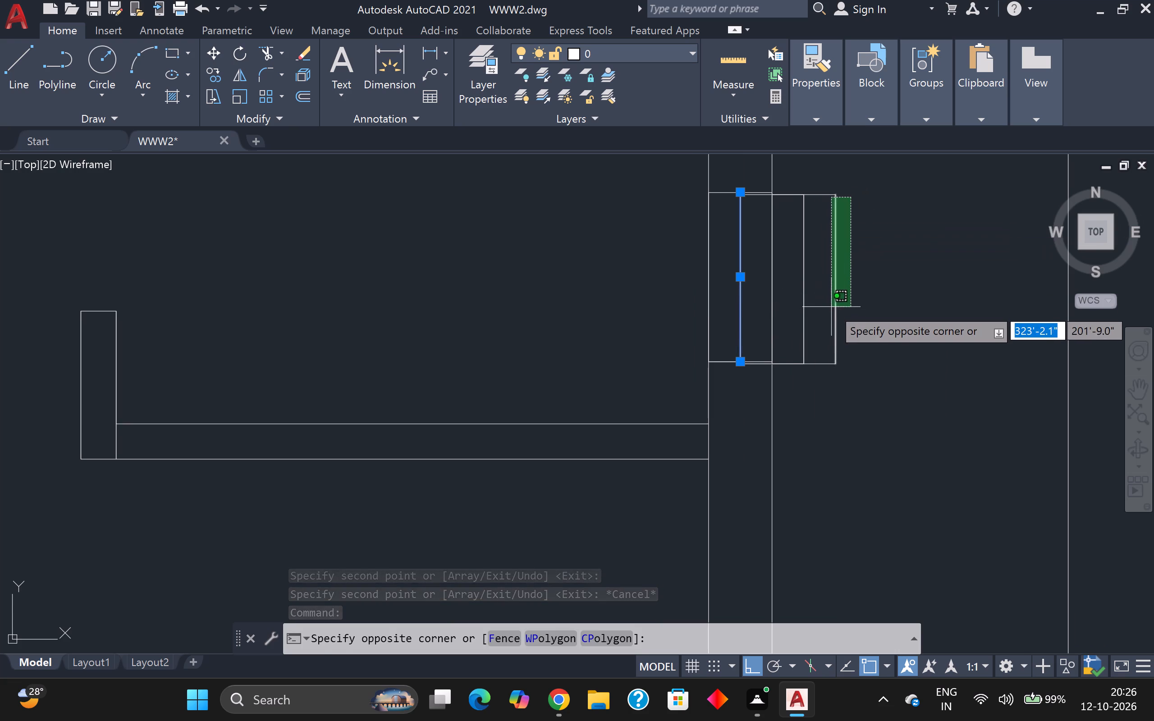
key("Escape")
left_click(730, 250)
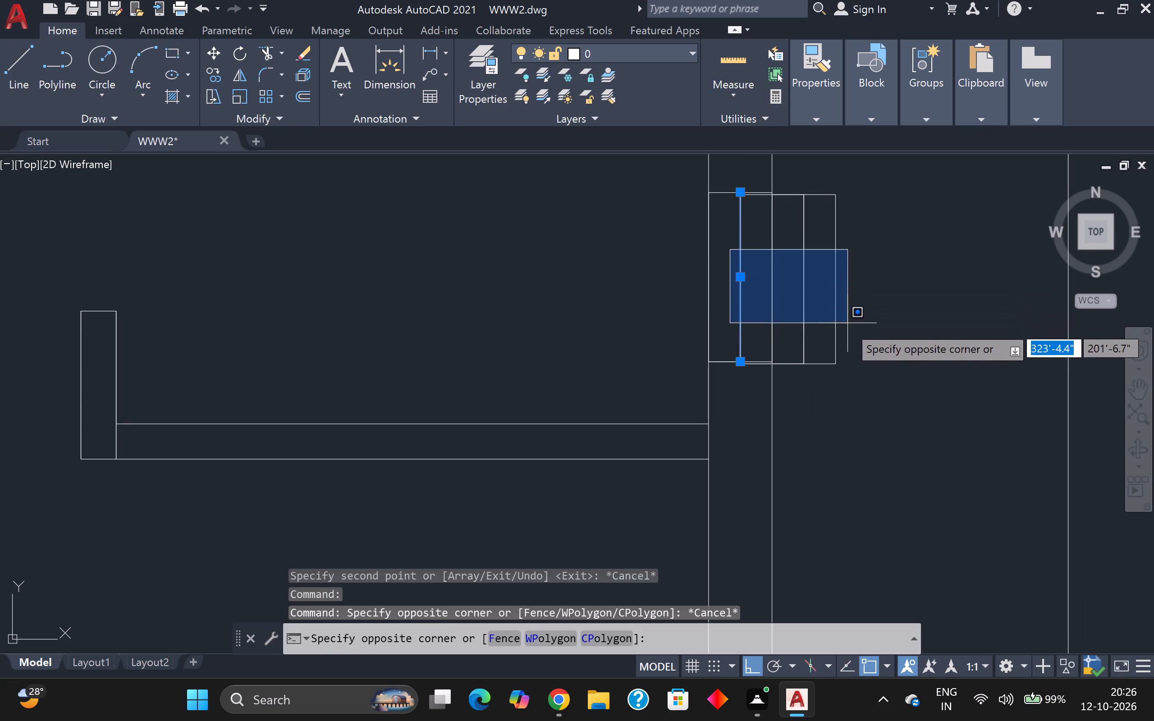
left_click(847, 325)
left_click_drag(797, 158, 806, 161)
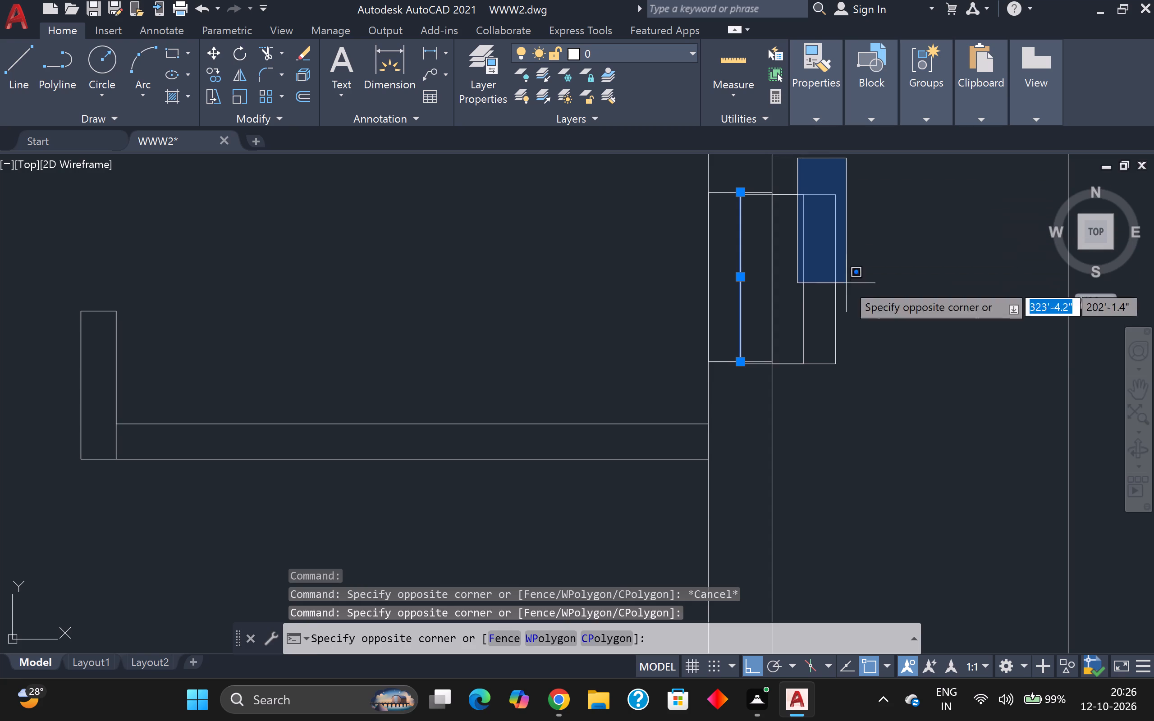
left_click(821, 394)
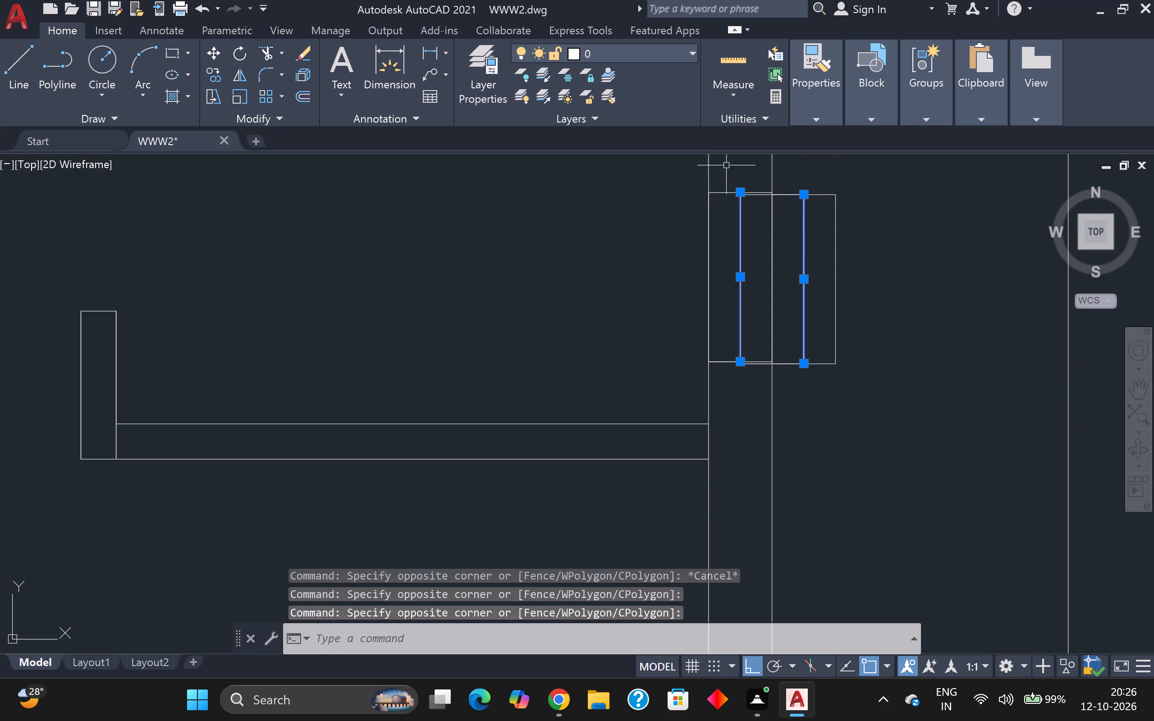
left_click_drag(731, 164, 747, 169)
left_click(911, 383)
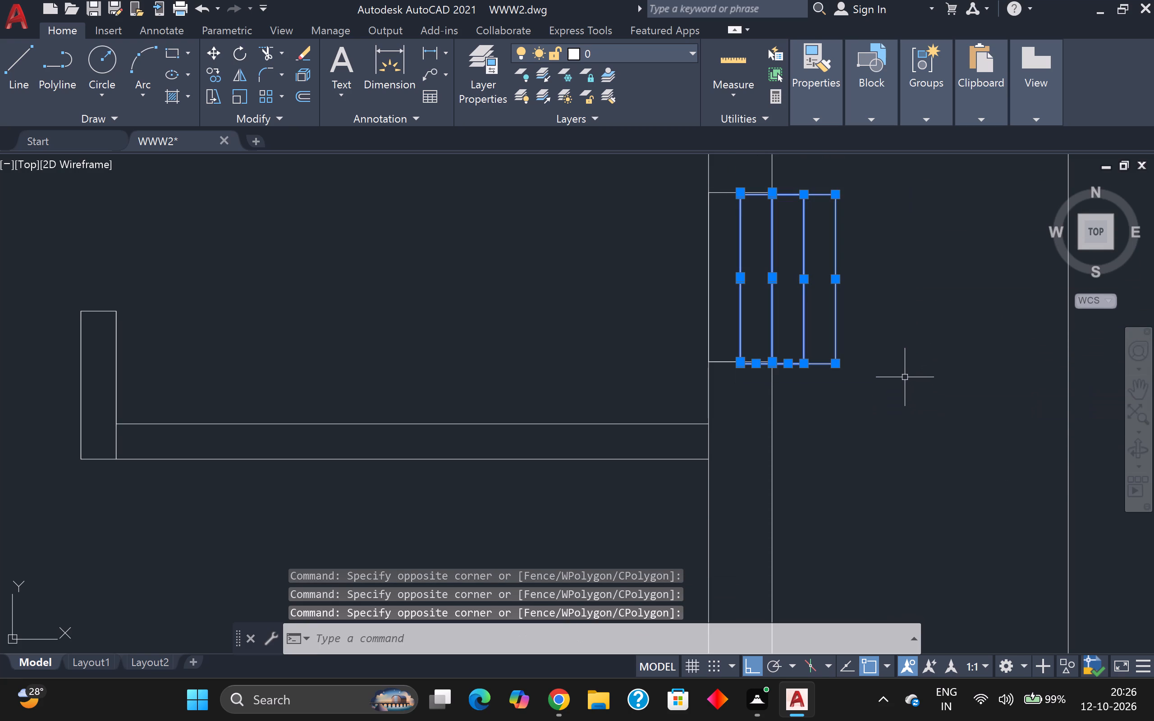
key("Delete")
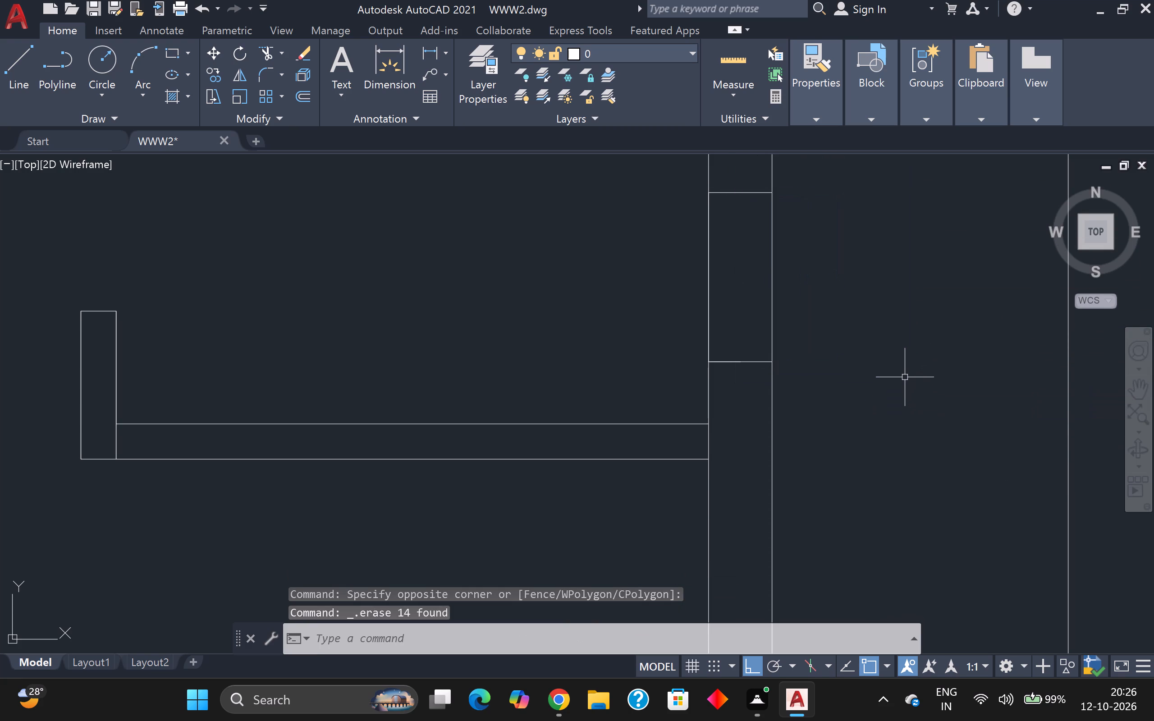
Draw the vertical centre line in the 2' window of the right outer wall, beside the top unit's upper-right room.
key("l")
key("Return")
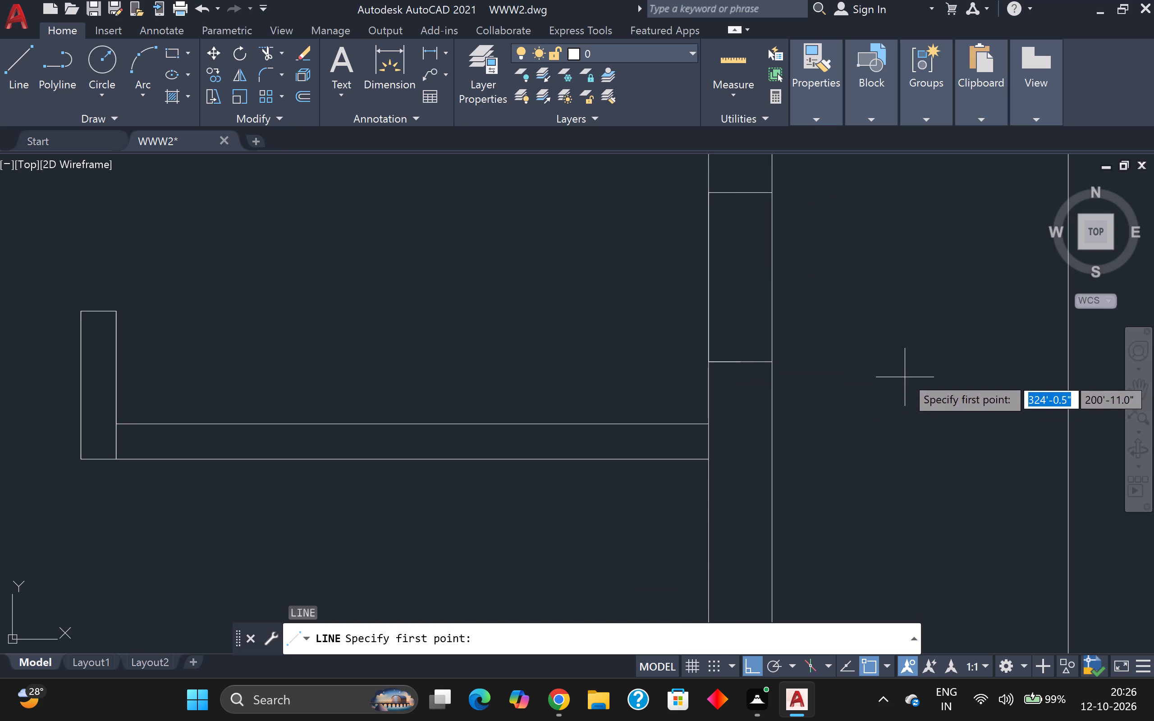
left_click(744, 194)
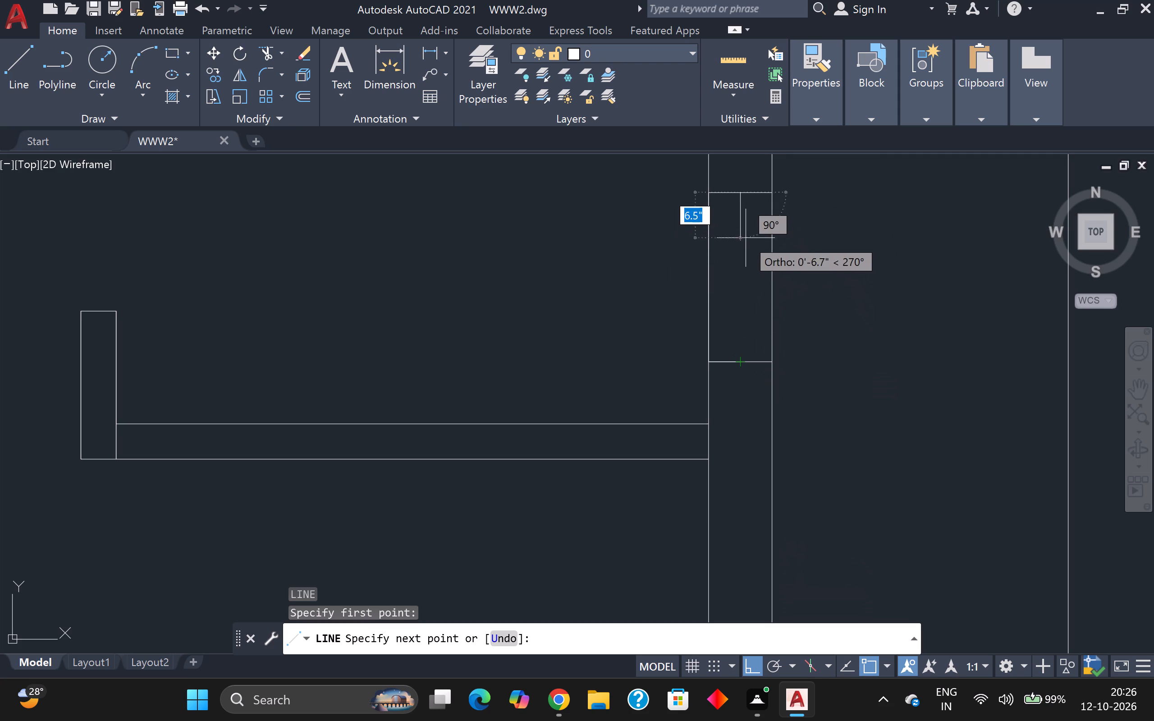
left_click(755, 363)
key("ctrl+z")
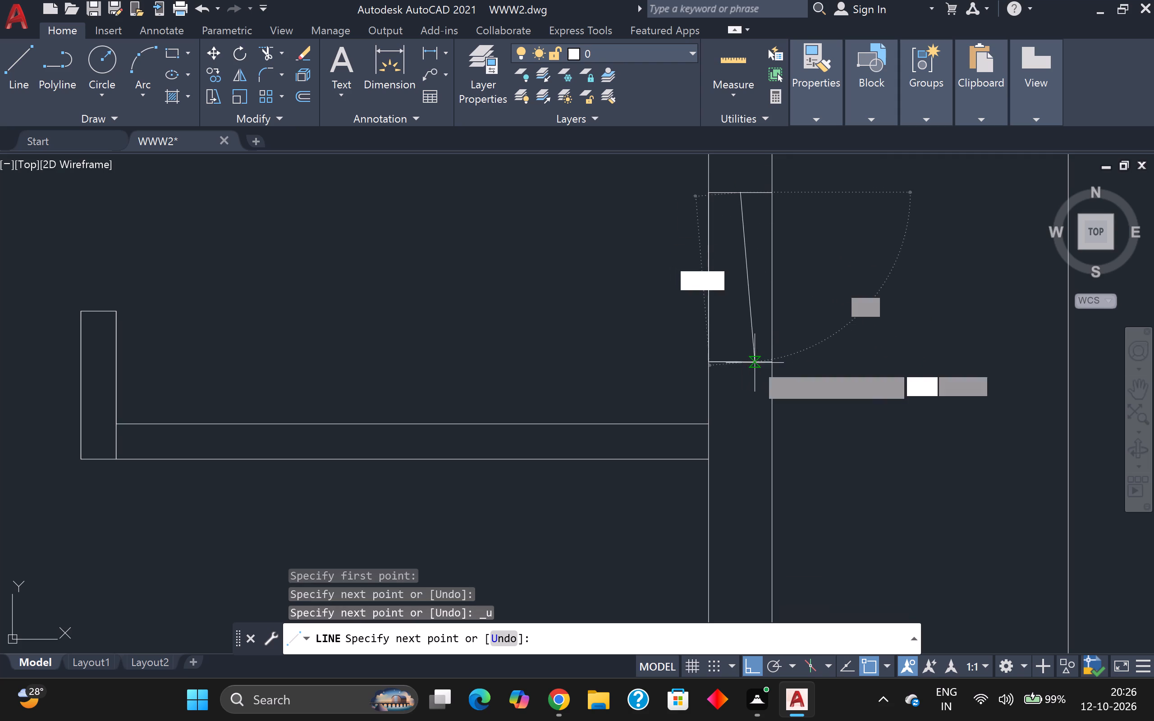
scroll(751, 364, "up", 2)
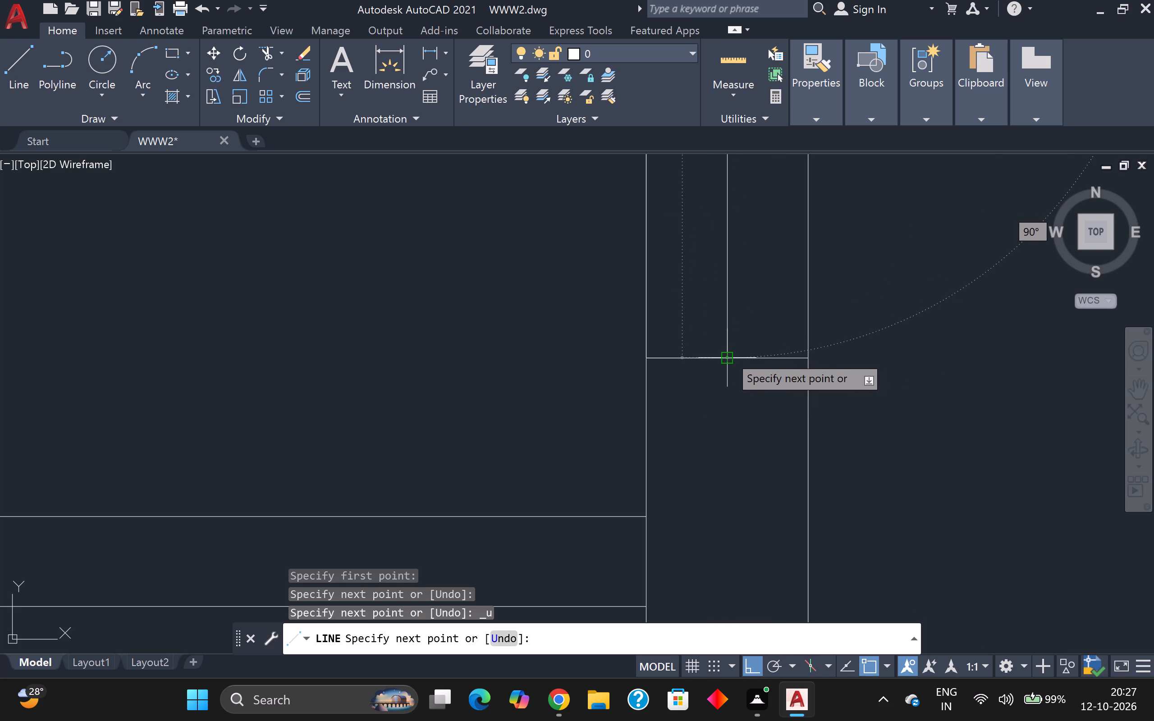
left_click(728, 355)
scroll(728, 355, "down", 2)
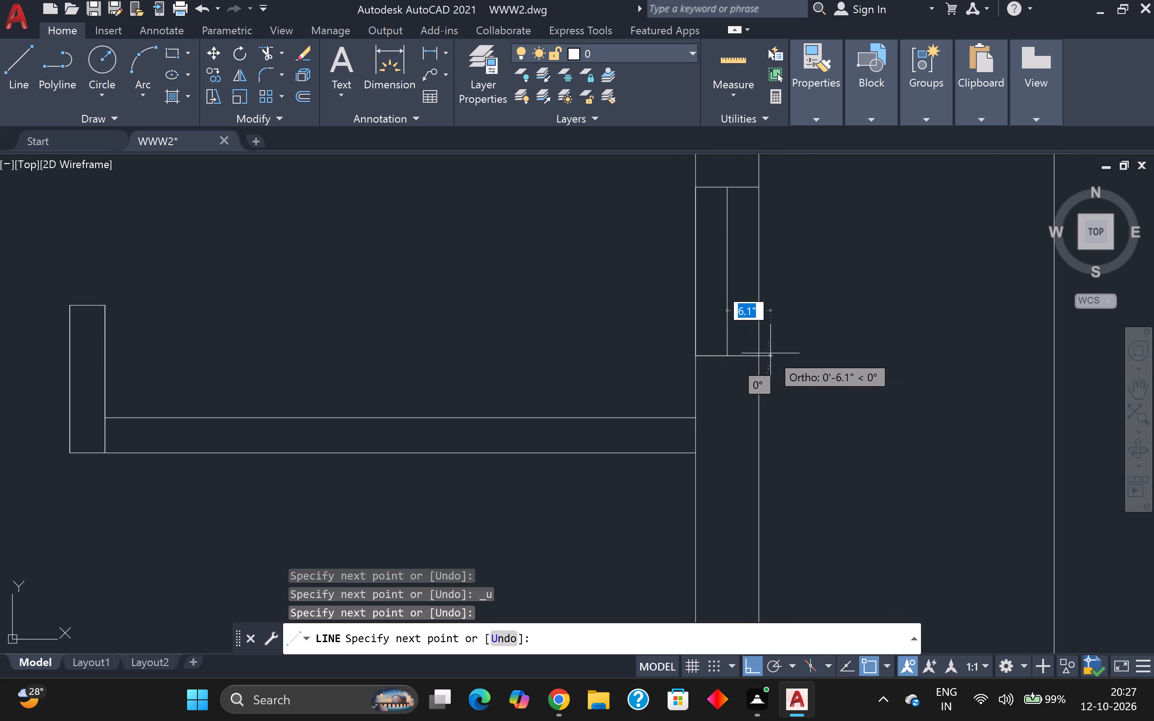
key("Escape")
Erase the offset duplicate window lines at the bottom unit's right-wall window, keeping the window that sits within the wall.
scroll(770, 353, "down", 2)
middle_click_drag(808, 342, 798, 276)
scroll(798, 276, "up", 1)
scroll(798, 276, "down", 2)
scroll(786, 352, "down", 1)
middle_click_drag(791, 413, 783, 353)
scroll(770, 368, "down", 2)
scroll(728, 437, "up", 1)
middle_click_drag(728, 437, 768, 380)
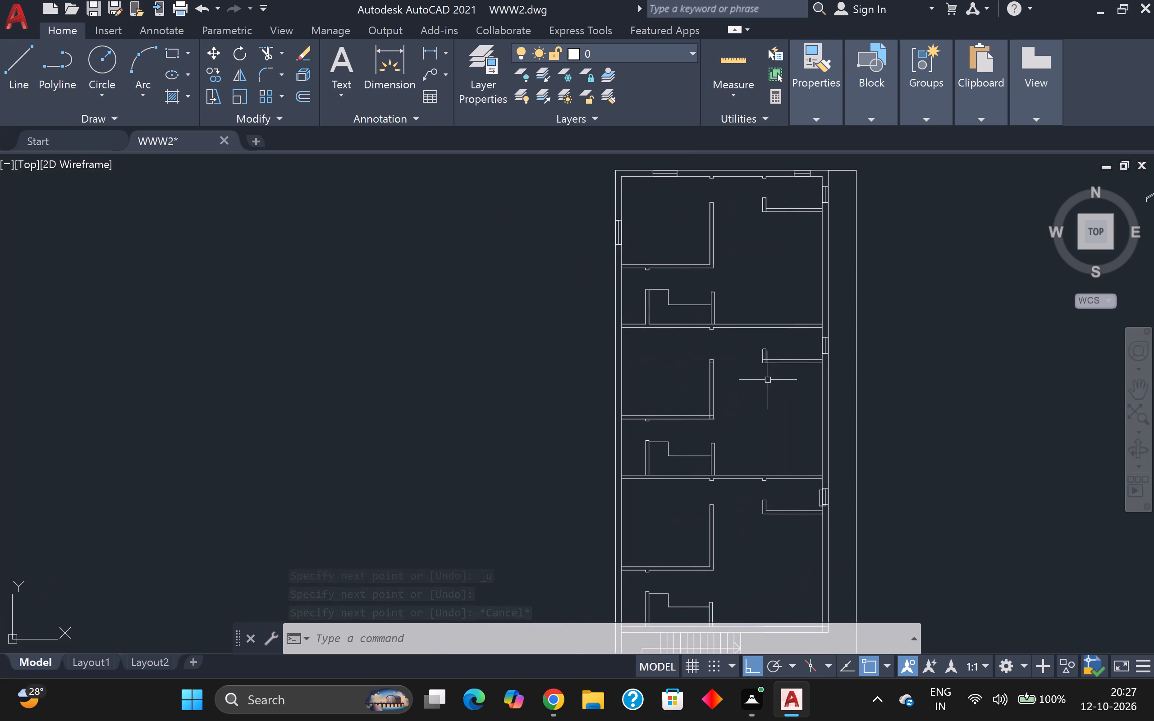
scroll(735, 344, "up", 3)
scroll(734, 343, "down", 1)
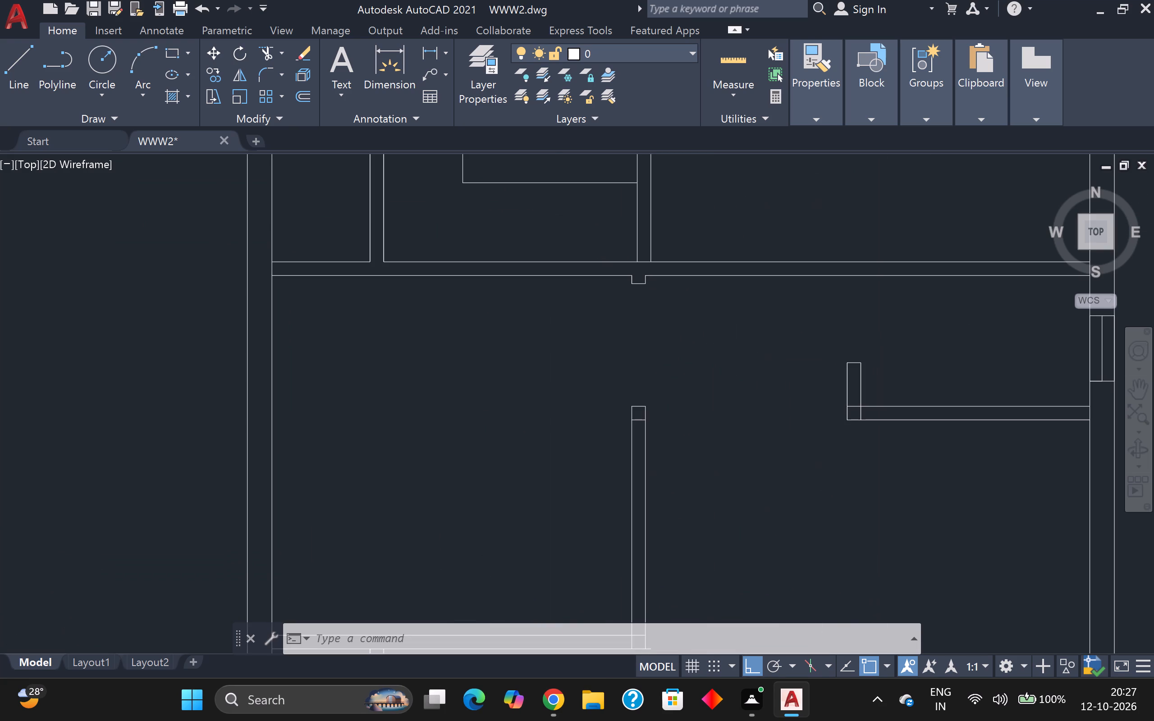
scroll(734, 343, "down", 2)
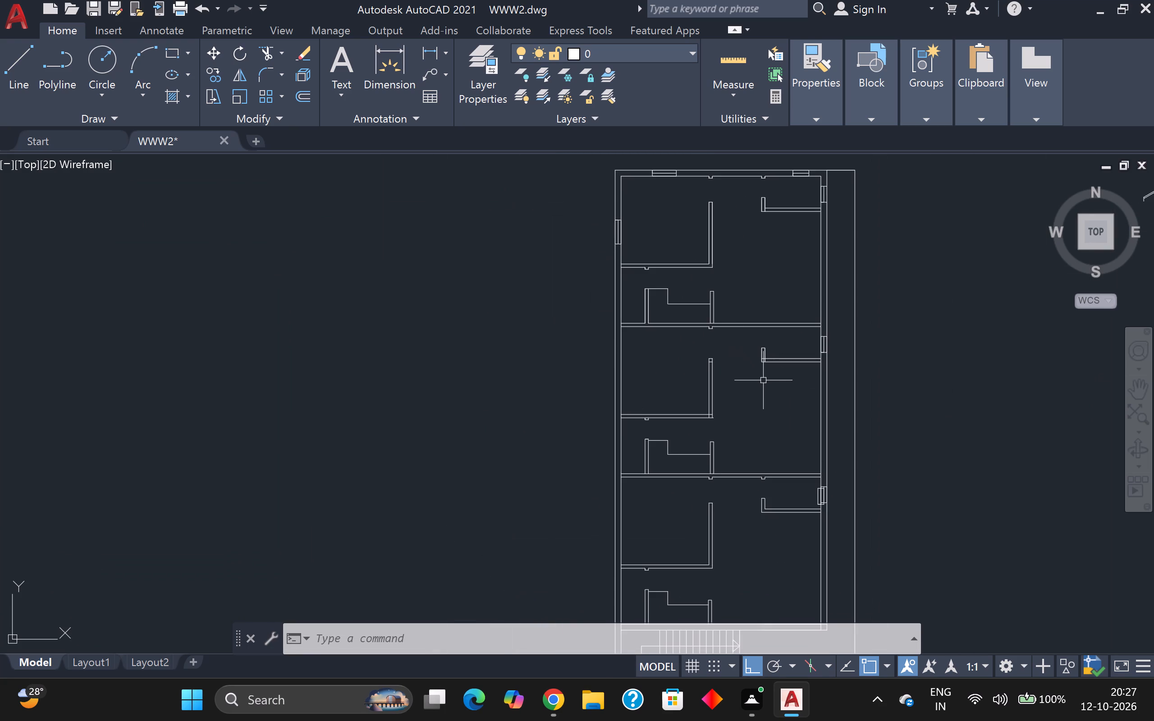
scroll(830, 502, "up", 4)
scroll(788, 472, "up", 1)
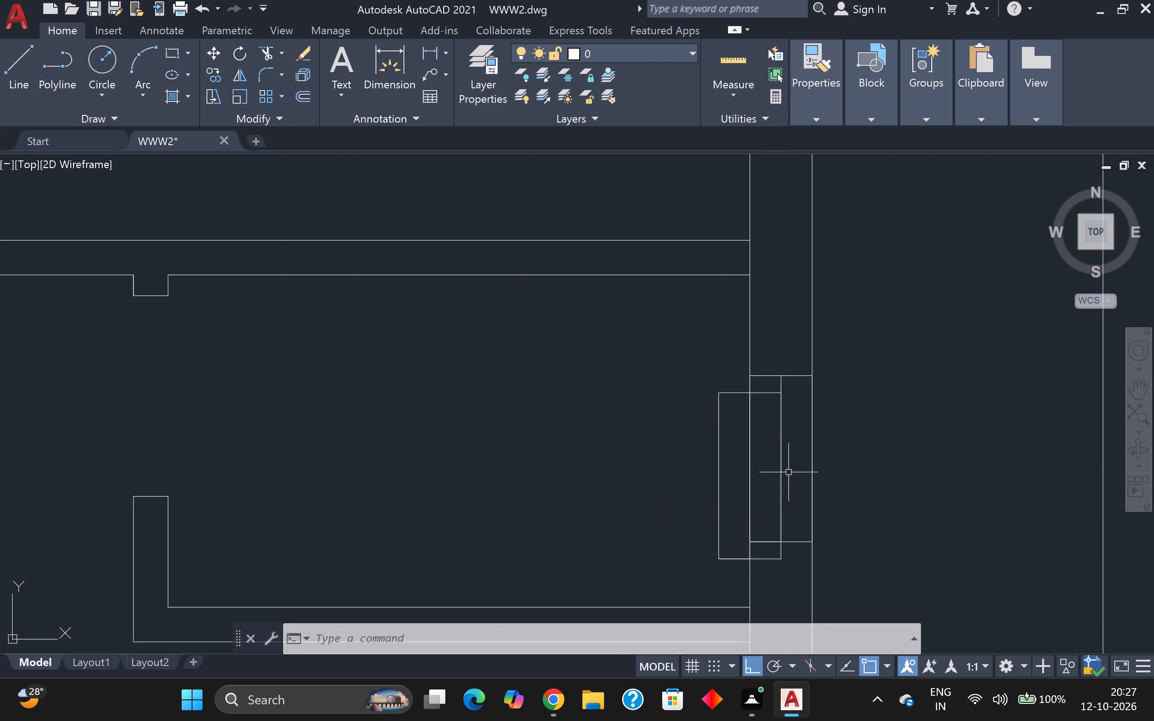
scroll(787, 471, "up", 1)
left_click(665, 321)
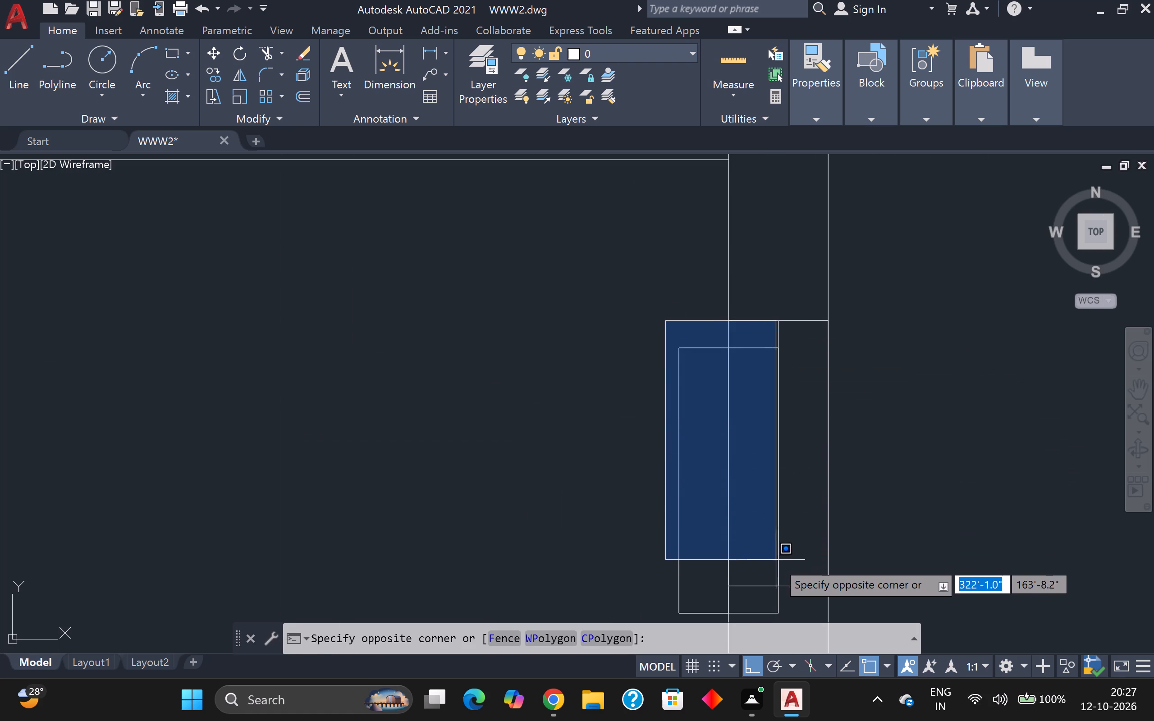
left_click(778, 621)
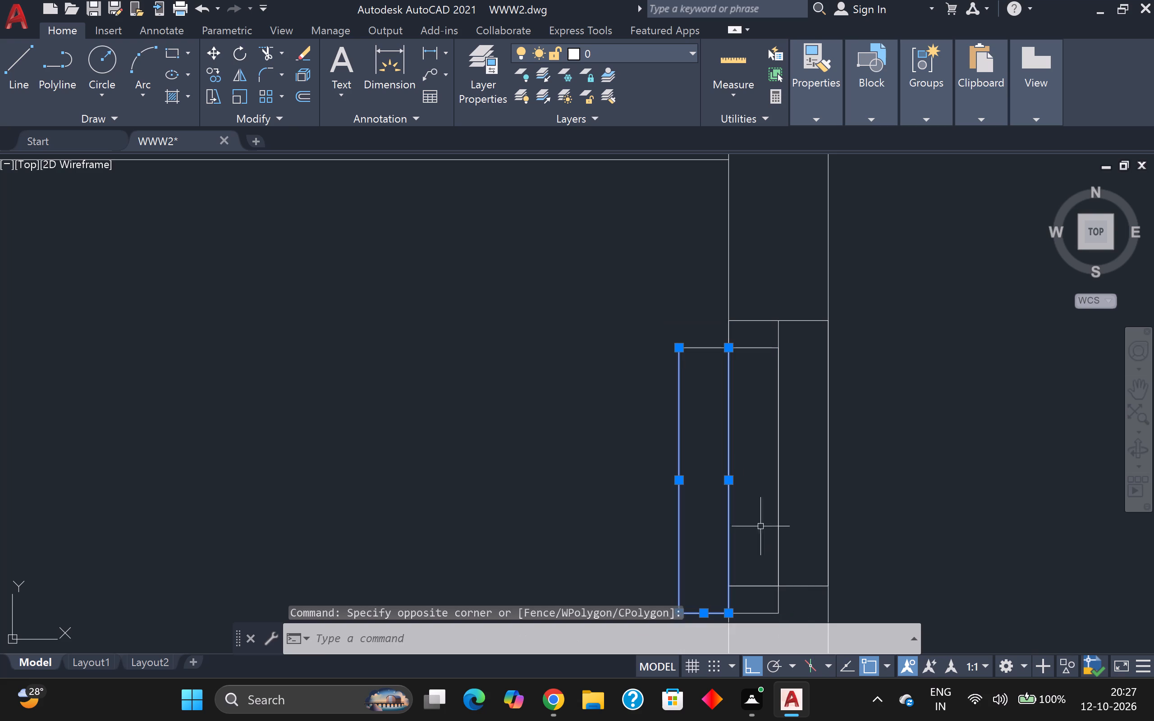
left_click(756, 349)
scroll(755, 381, "down", 2)
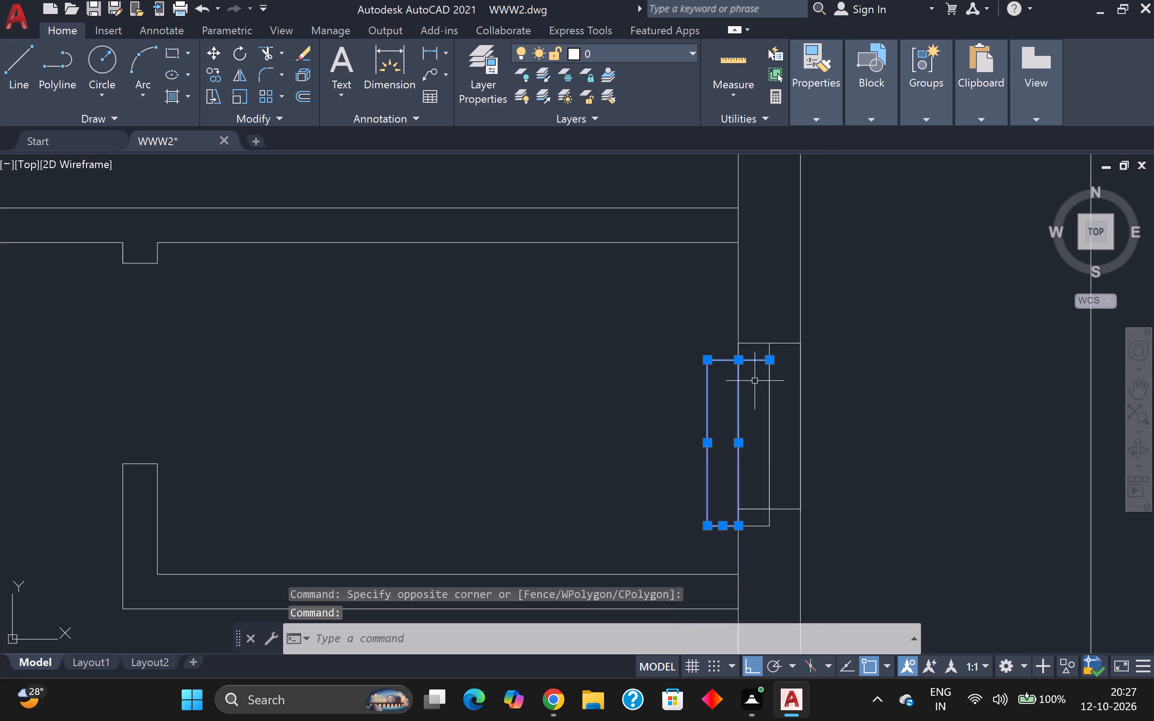
scroll(776, 490, "up", 3)
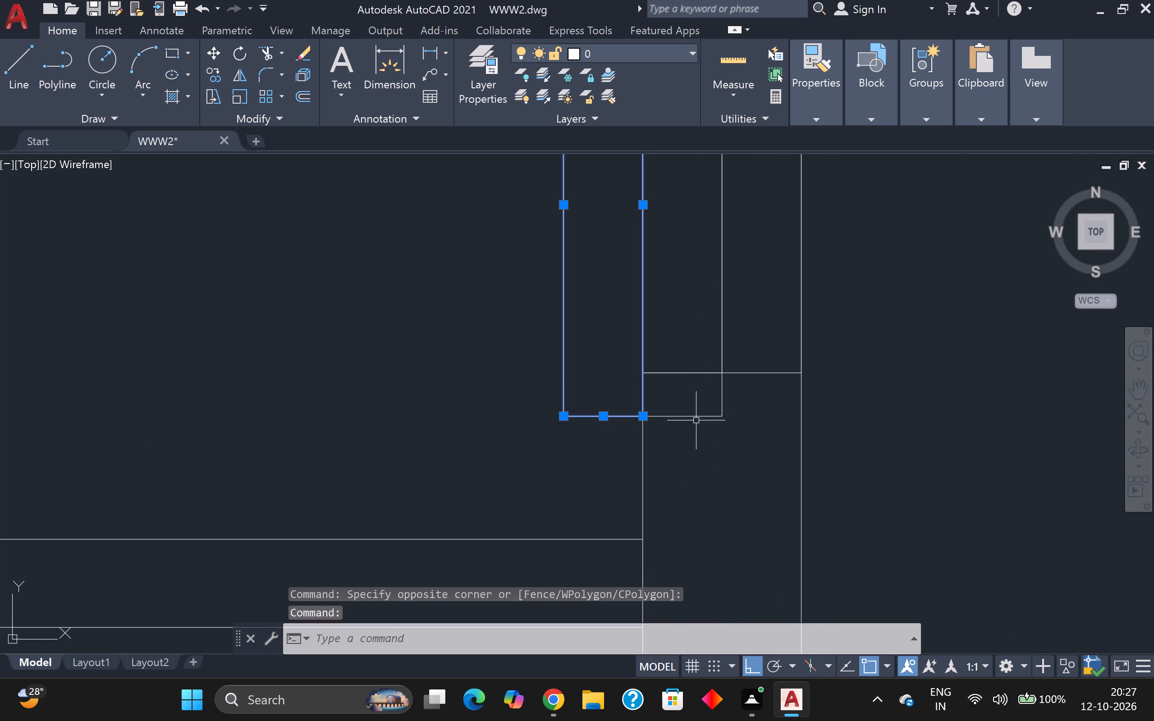
left_click(699, 418)
left_click(726, 397)
left_click(720, 390)
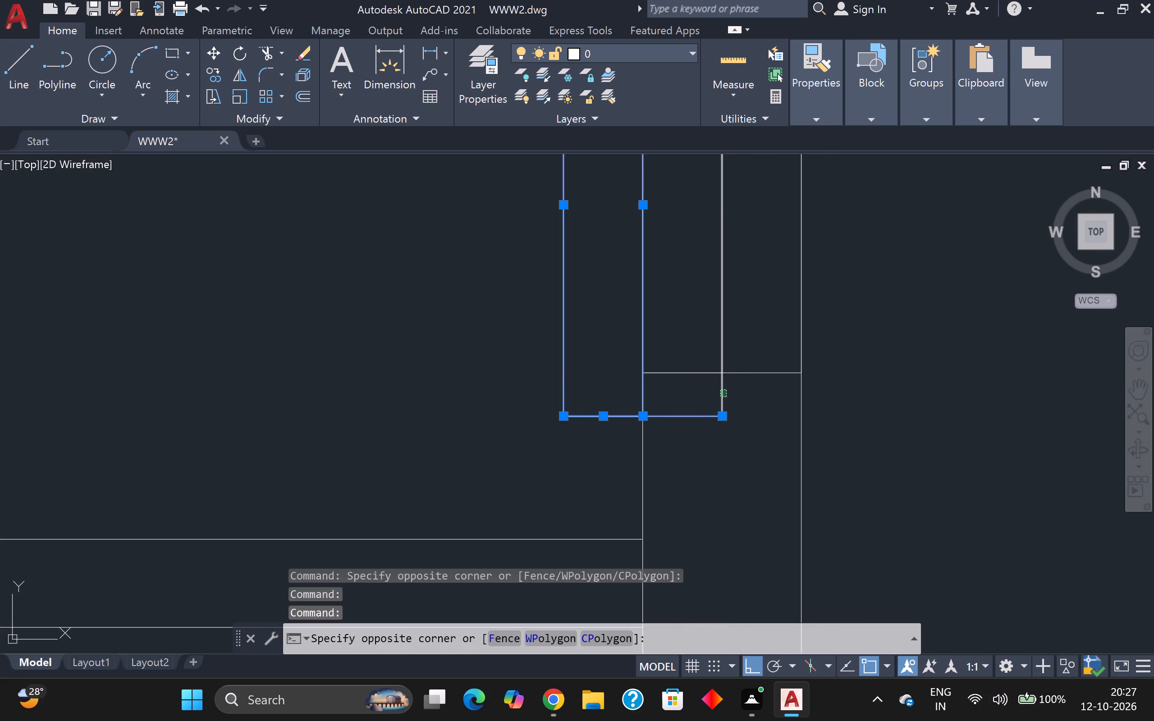
key("Delete")
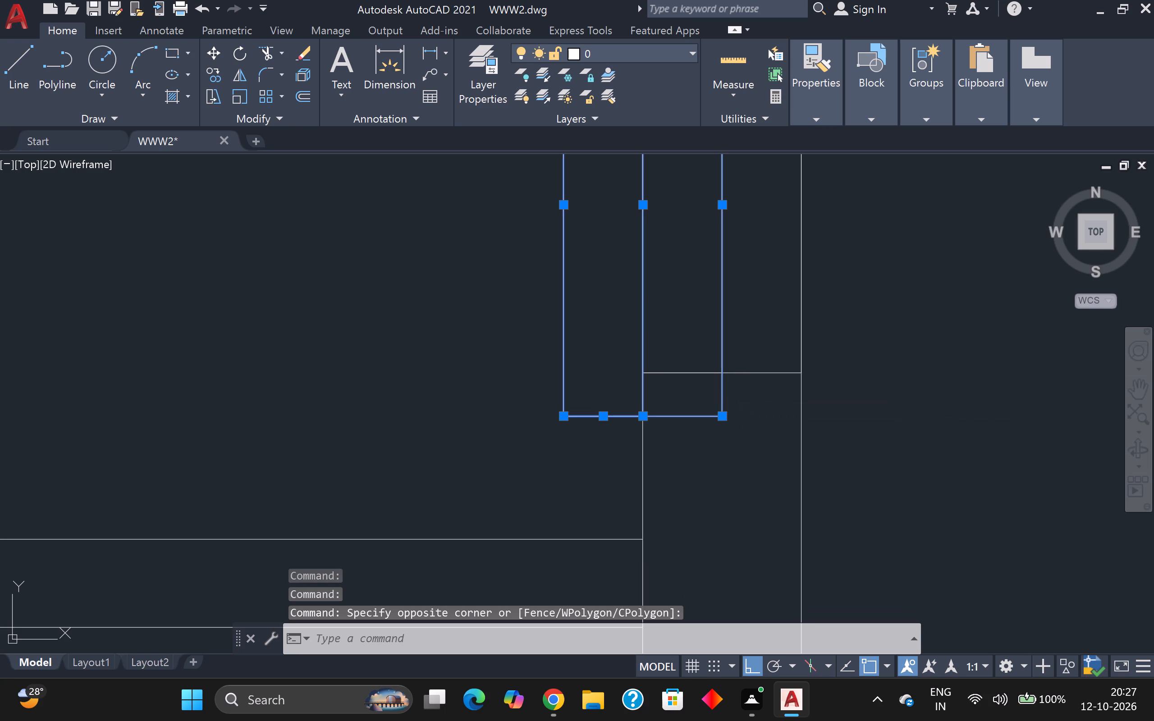
Draw a 4' long window with a vertical centre line in the right outer wall, below the middle unit's upper-right room.
scroll(735, 390, "down", 3)
scroll(771, 427, "down", 1)
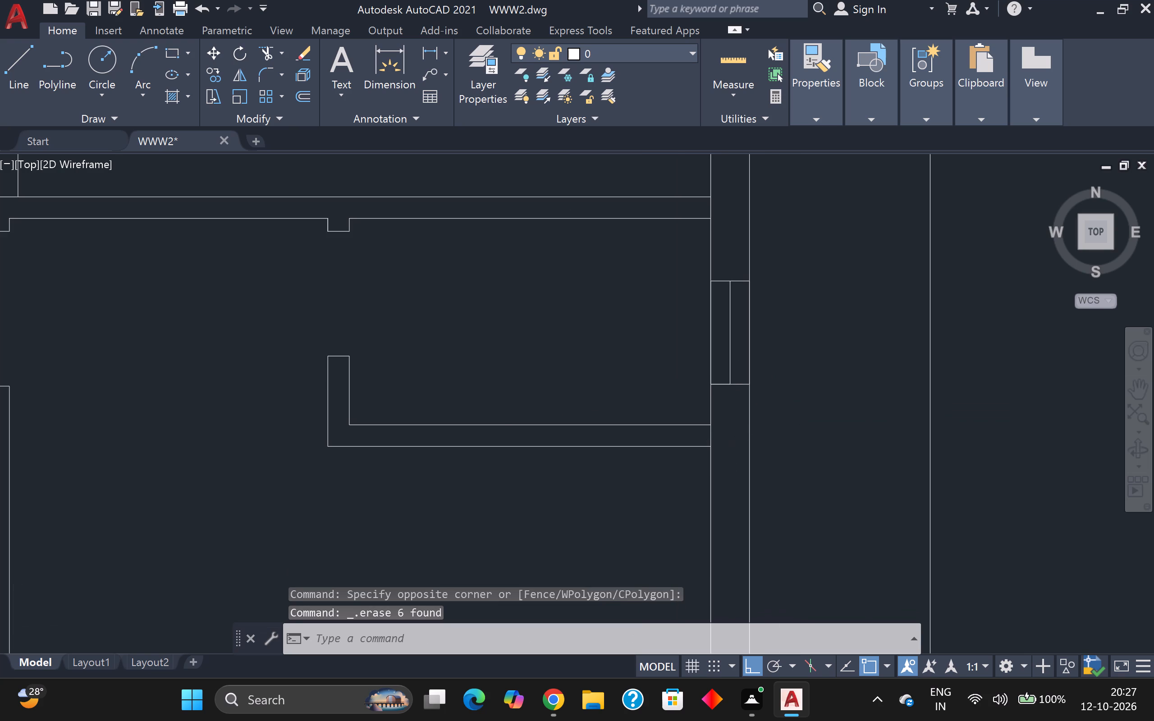
middle_click_drag(783, 433, 756, 262)
scroll(758, 273, "down", 2)
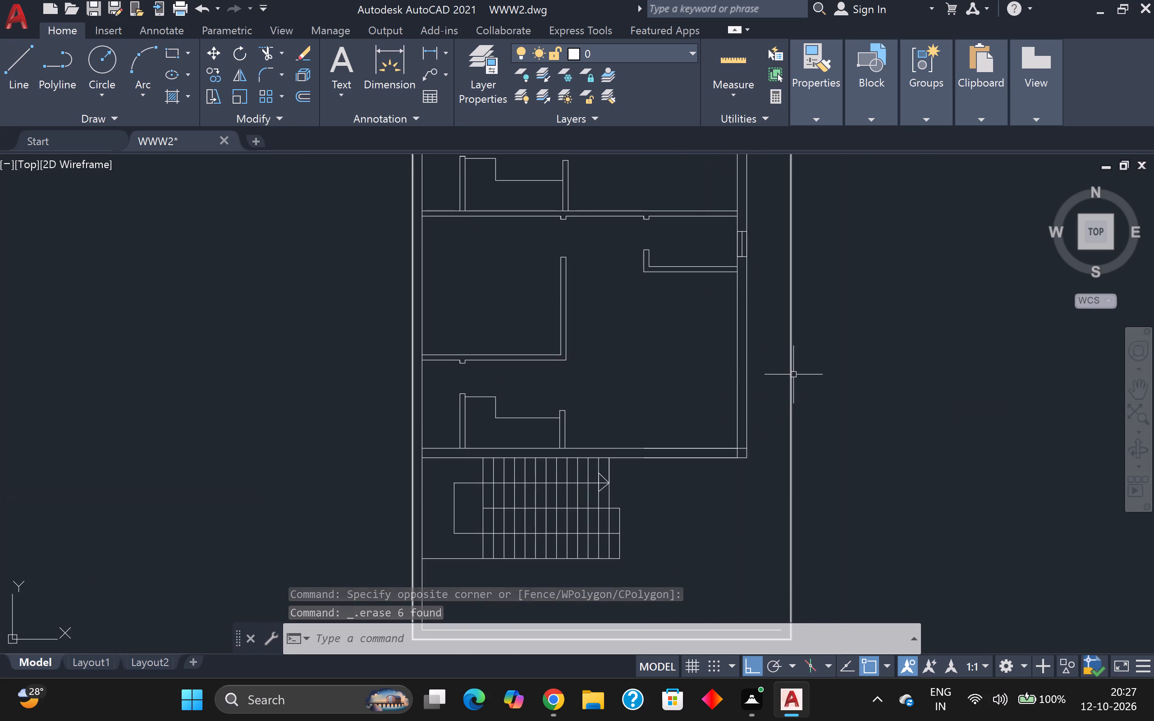
scroll(771, 374, "up", 4)
scroll(771, 374, "down", 2)
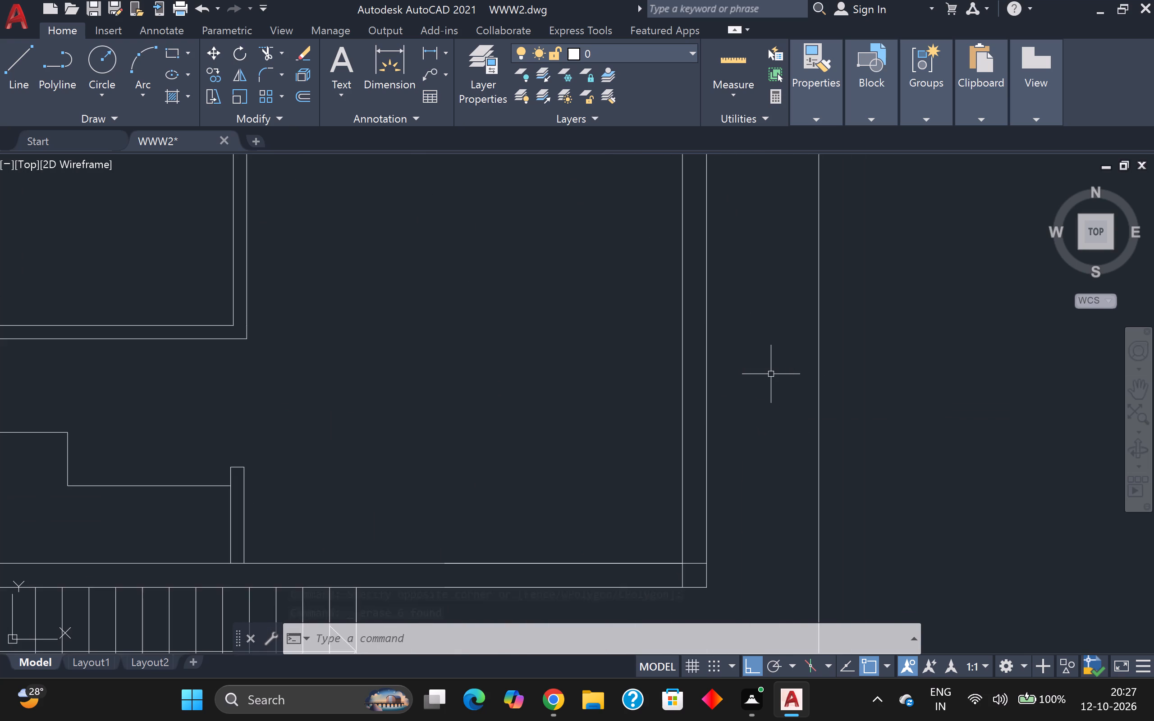
scroll(771, 374, "down", 3)
middle_click_drag(757, 363, 736, 332)
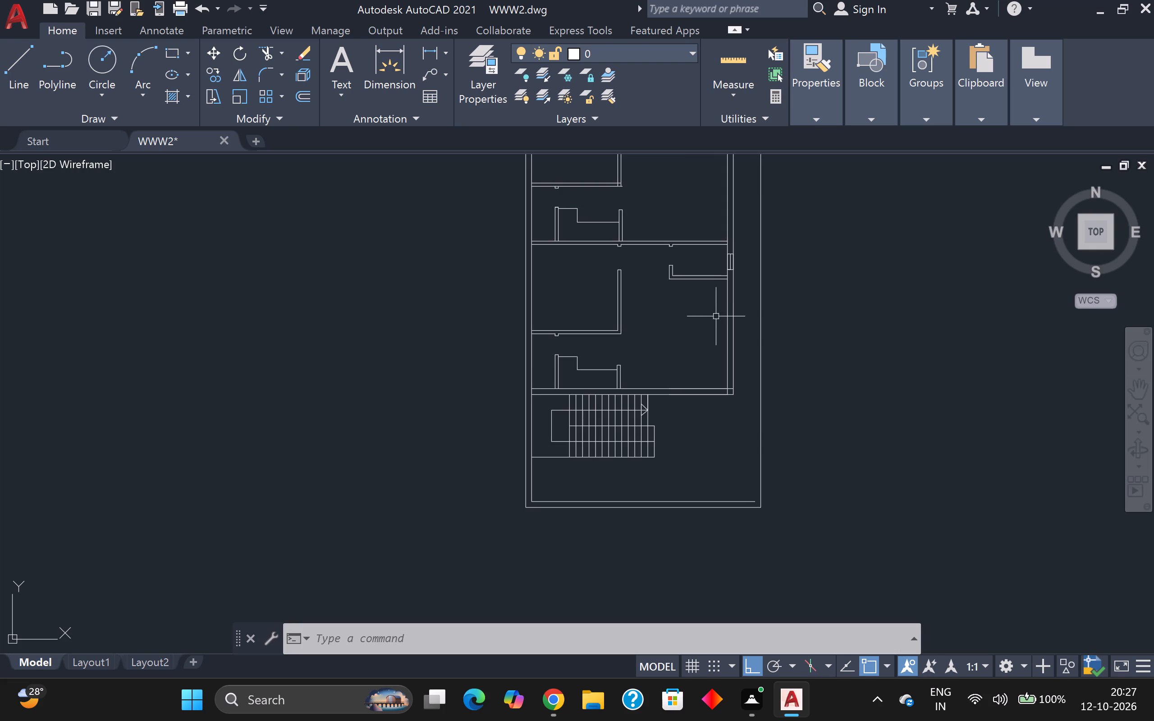
scroll(687, 365, "down", 1)
middle_click_drag(687, 365, 697, 451)
scroll(771, 333, "up", 3)
scroll(718, 335, "down", 2)
scroll(684, 332, "up", 2)
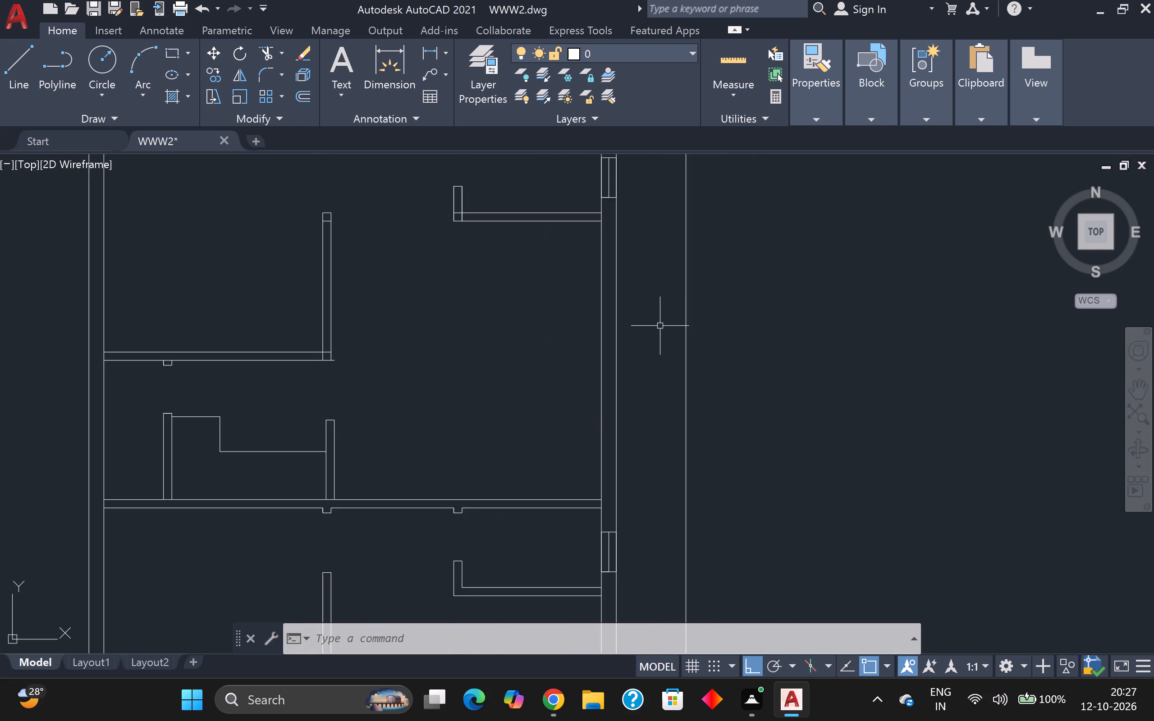
key("l")
key("Return")
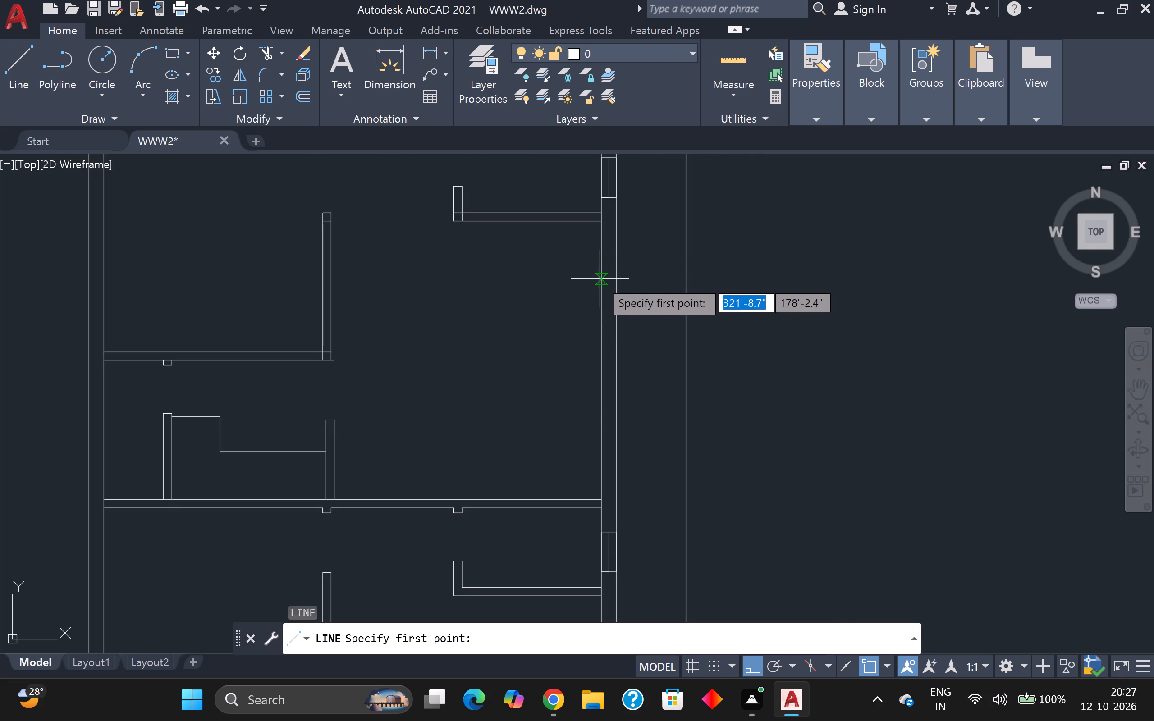
left_click(601, 279)
left_click(618, 281)
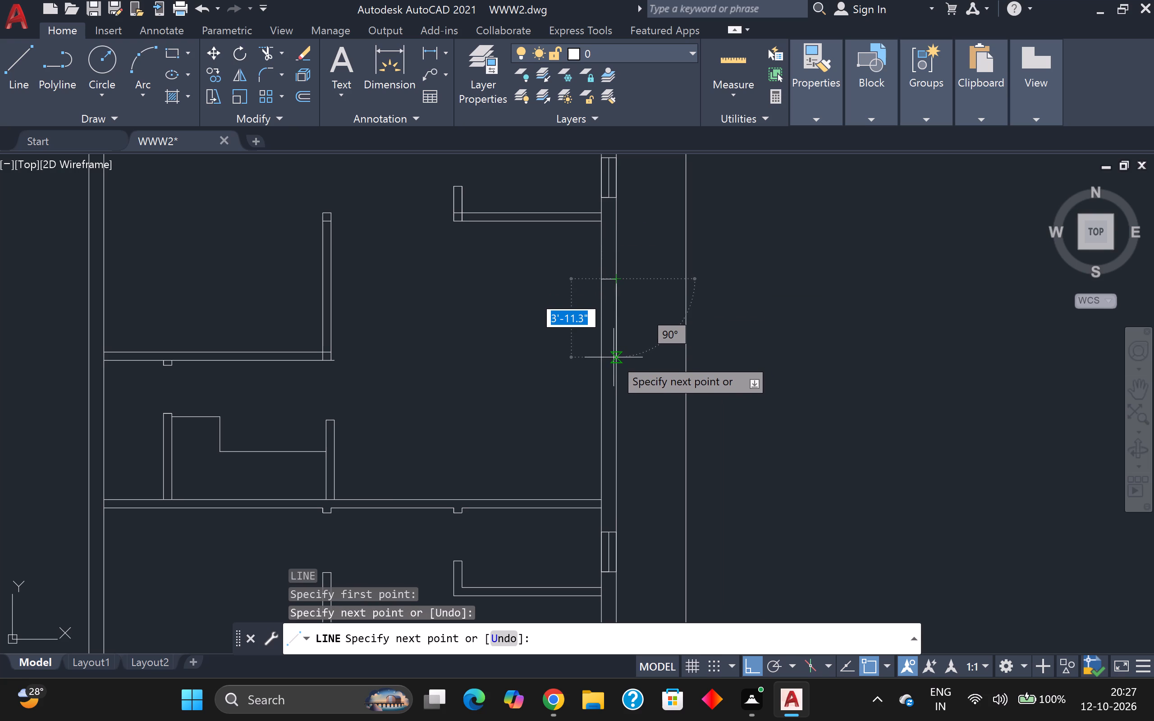
key("4")
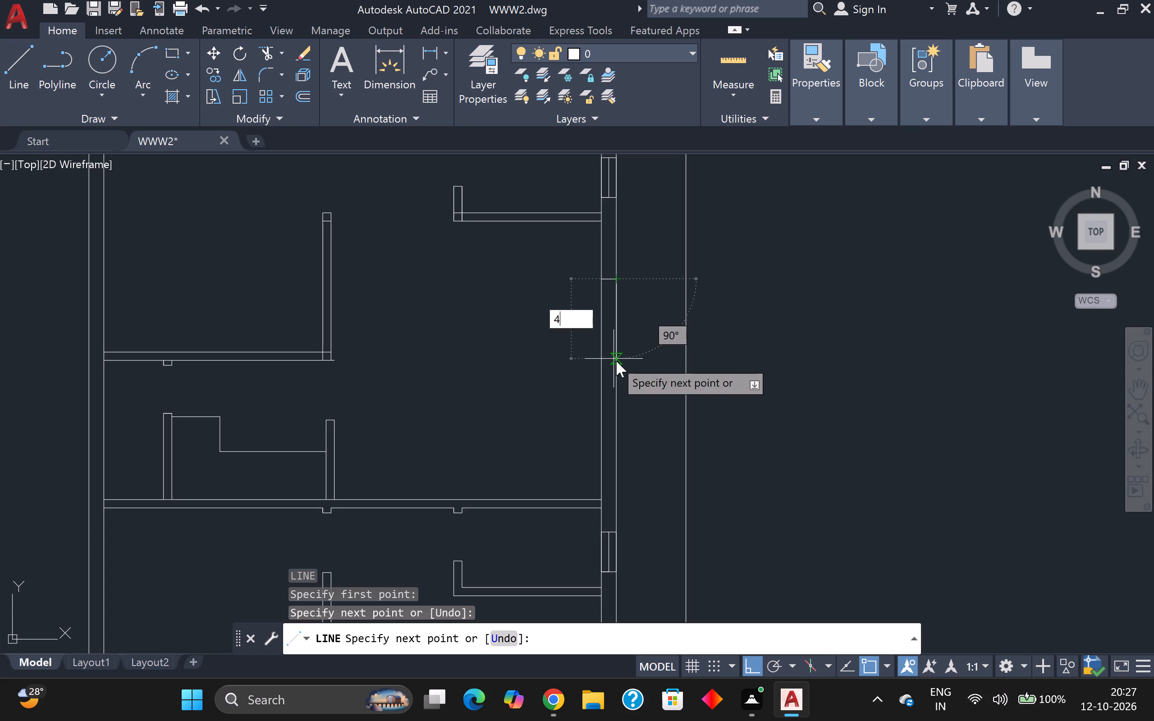
key("apostrophe")
key("Return")
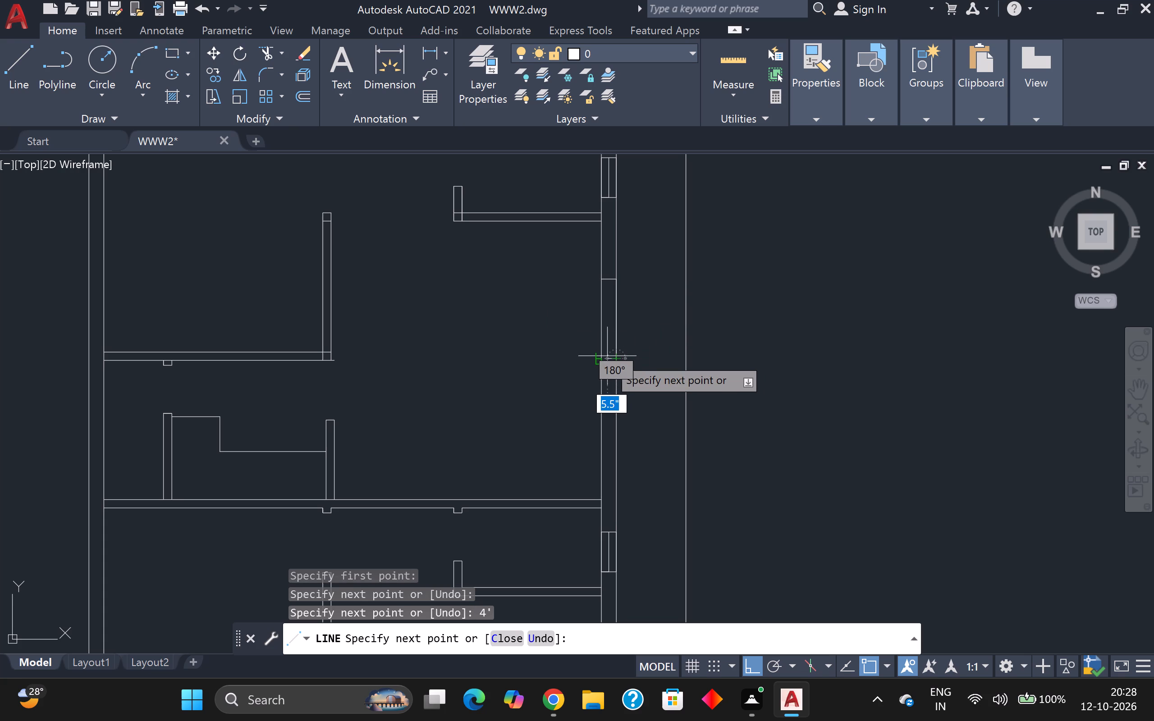
left_click(606, 356)
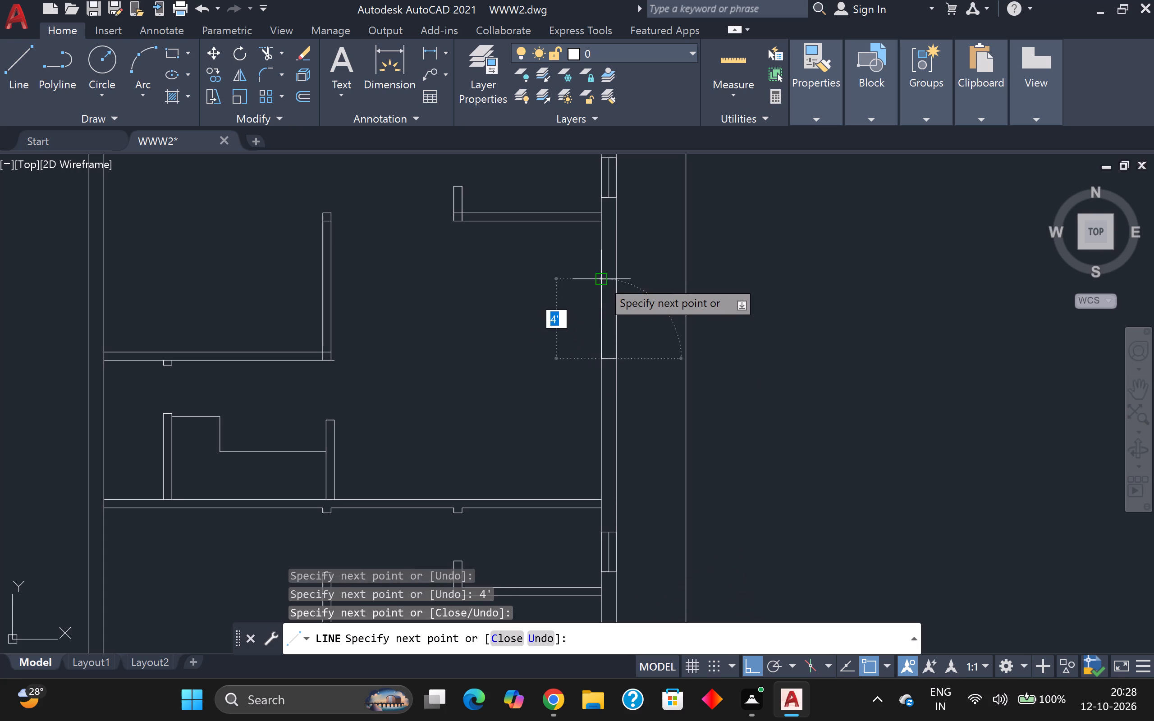
left_click(601, 279)
left_click(610, 279)
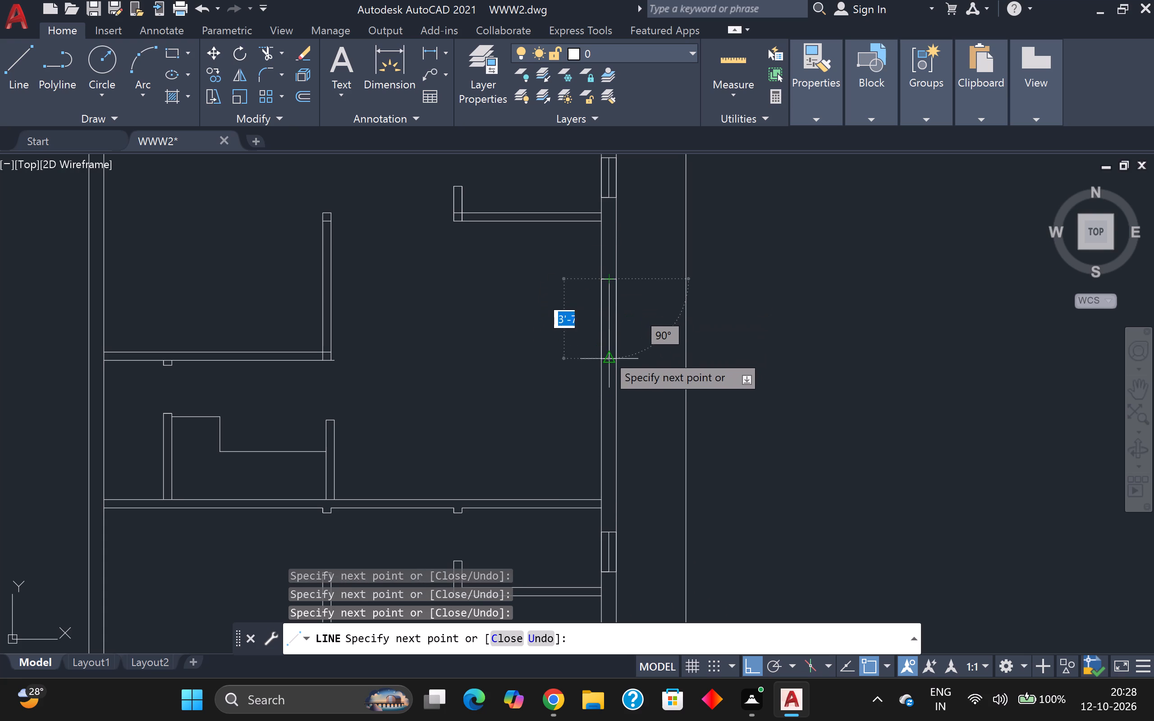
left_click(604, 356)
key("Escape")
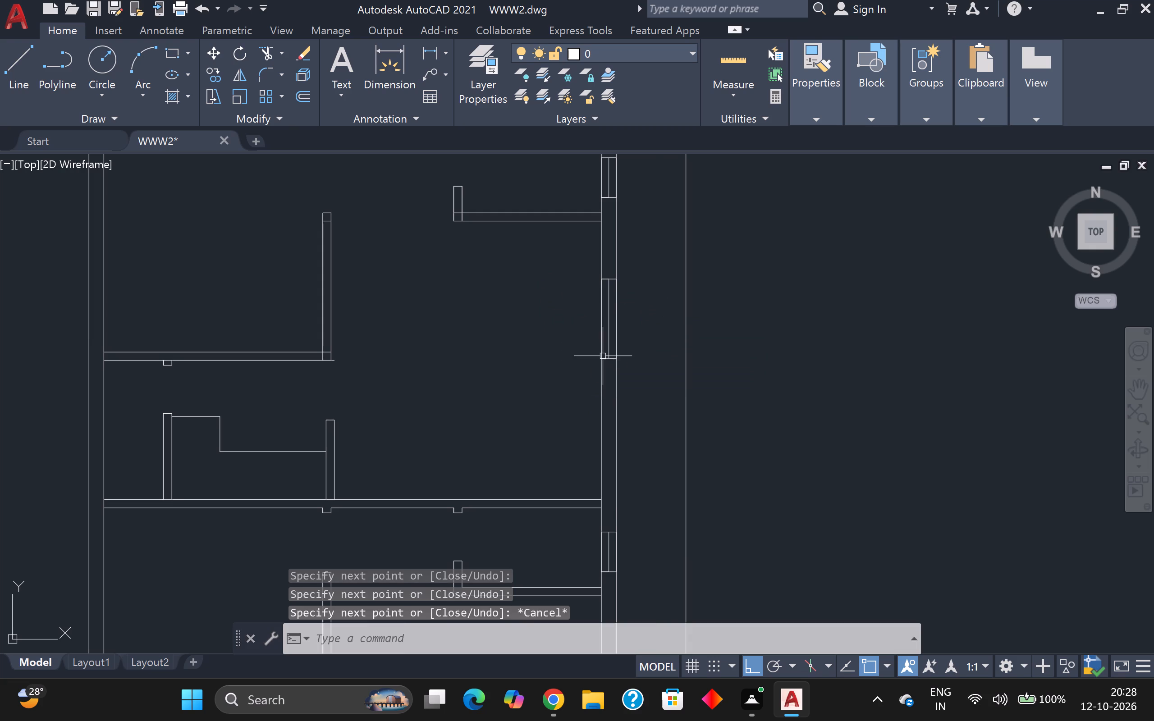
Copy the middle unit's 4' right-wall window by its centre into the top unit's right outer wall, below the upper-right room.
scroll(605, 350, "down", 2)
scroll(593, 370, "up", 1)
middle_click_drag(593, 370, 600, 449)
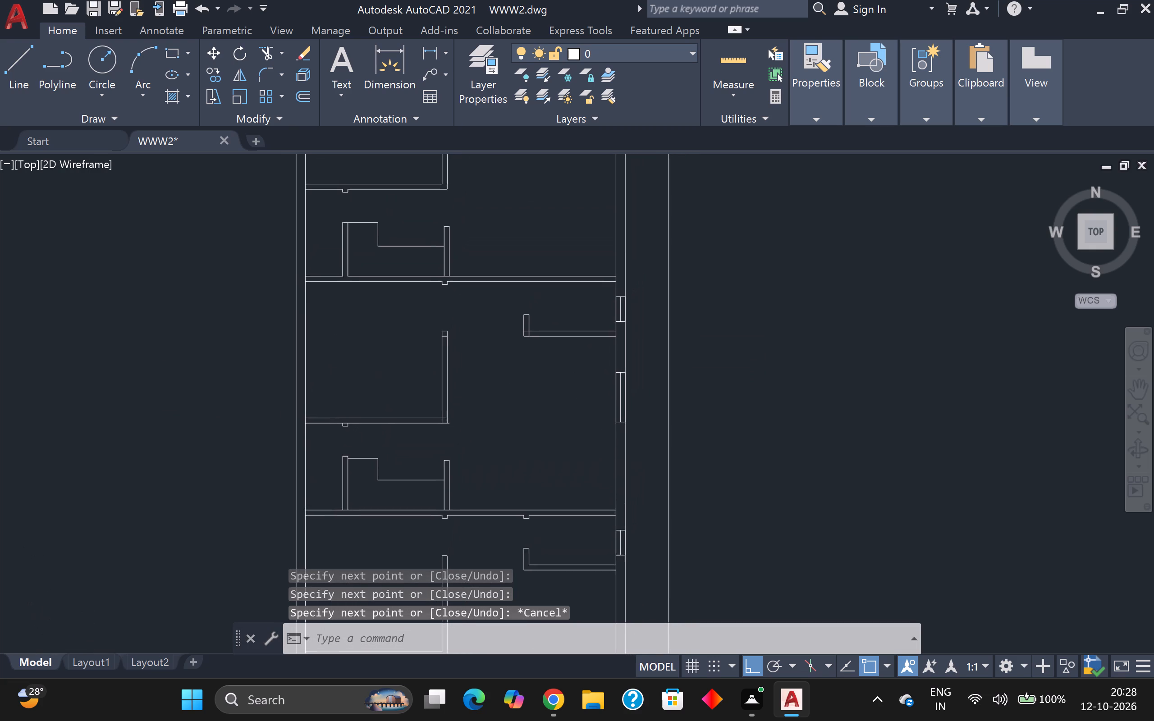
middle_click_drag(600, 450, 590, 494)
scroll(604, 482, "down", 1)
middle_click_drag(604, 482, 594, 507)
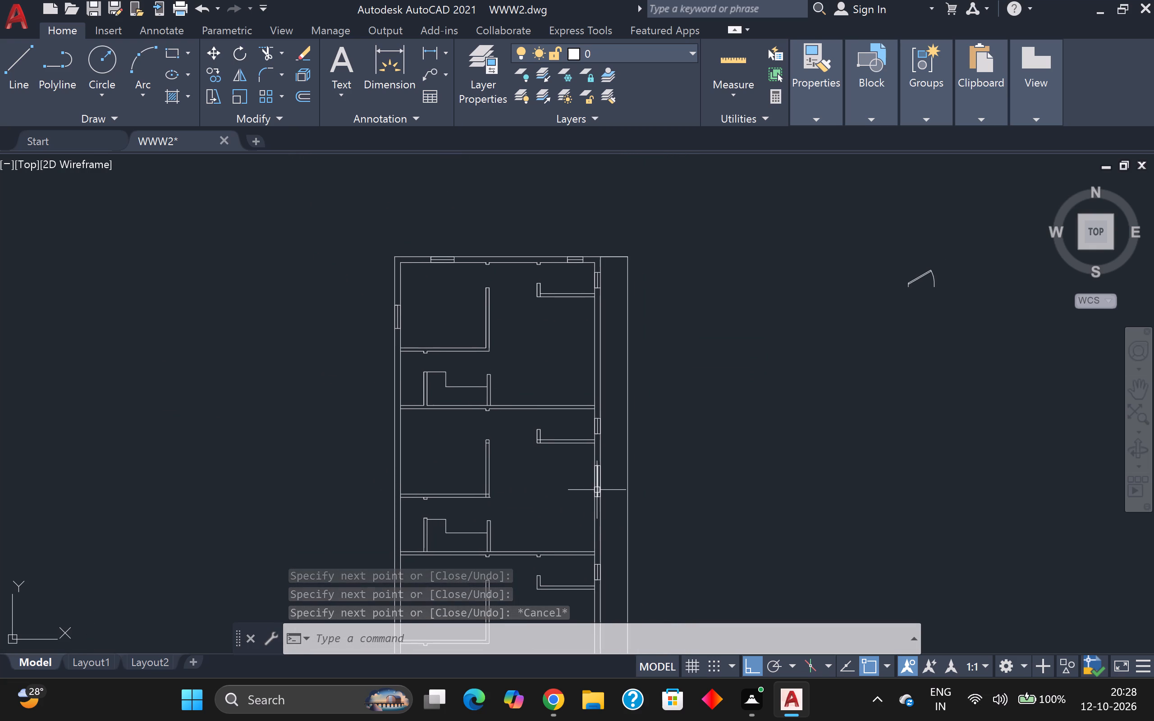
scroll(600, 484, "up", 2)
left_click(570, 431)
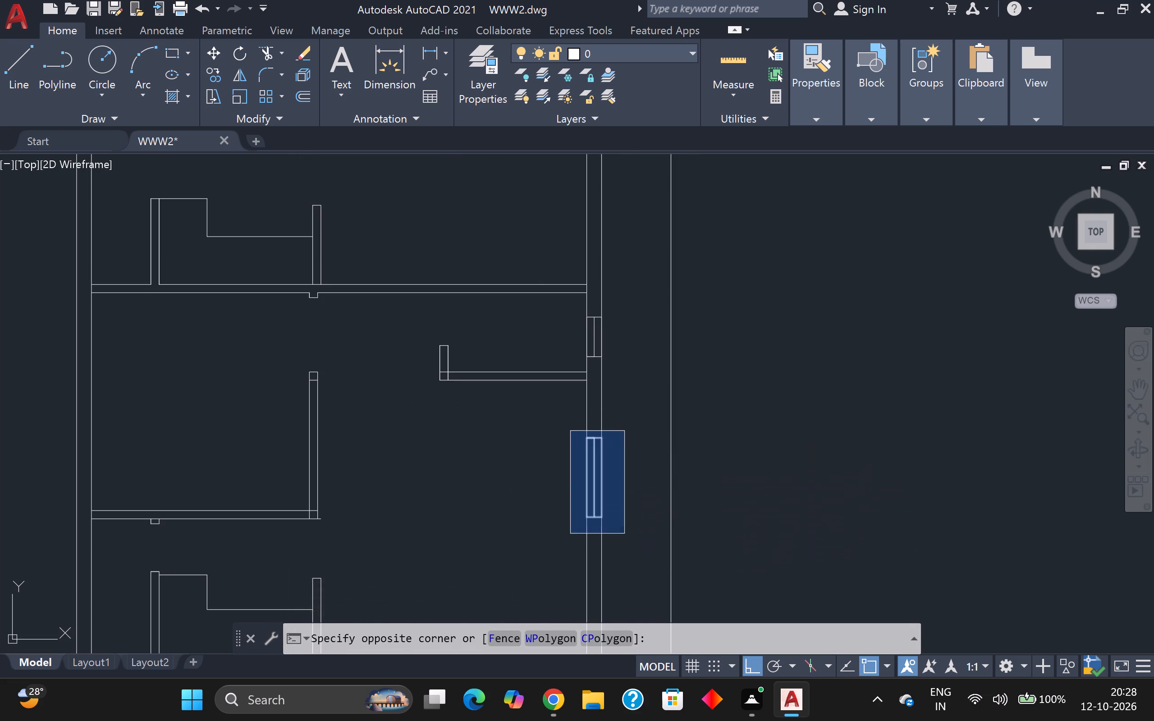
left_click(624, 534)
key("c")
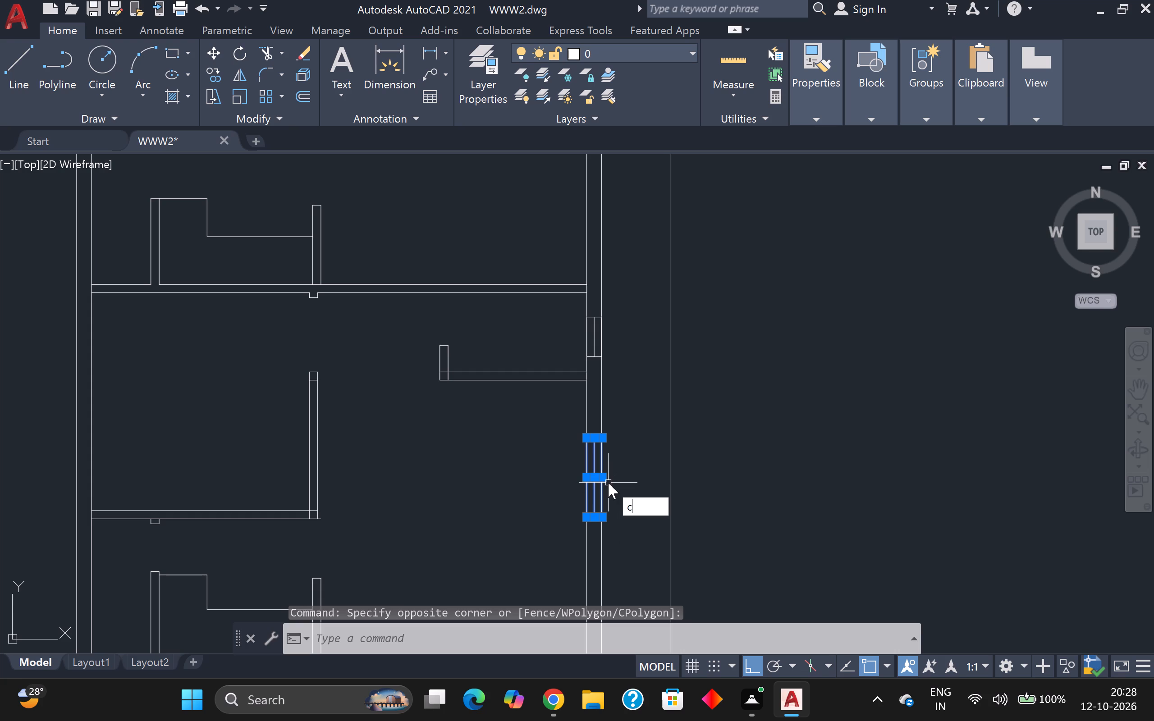
key("o")
key("Return")
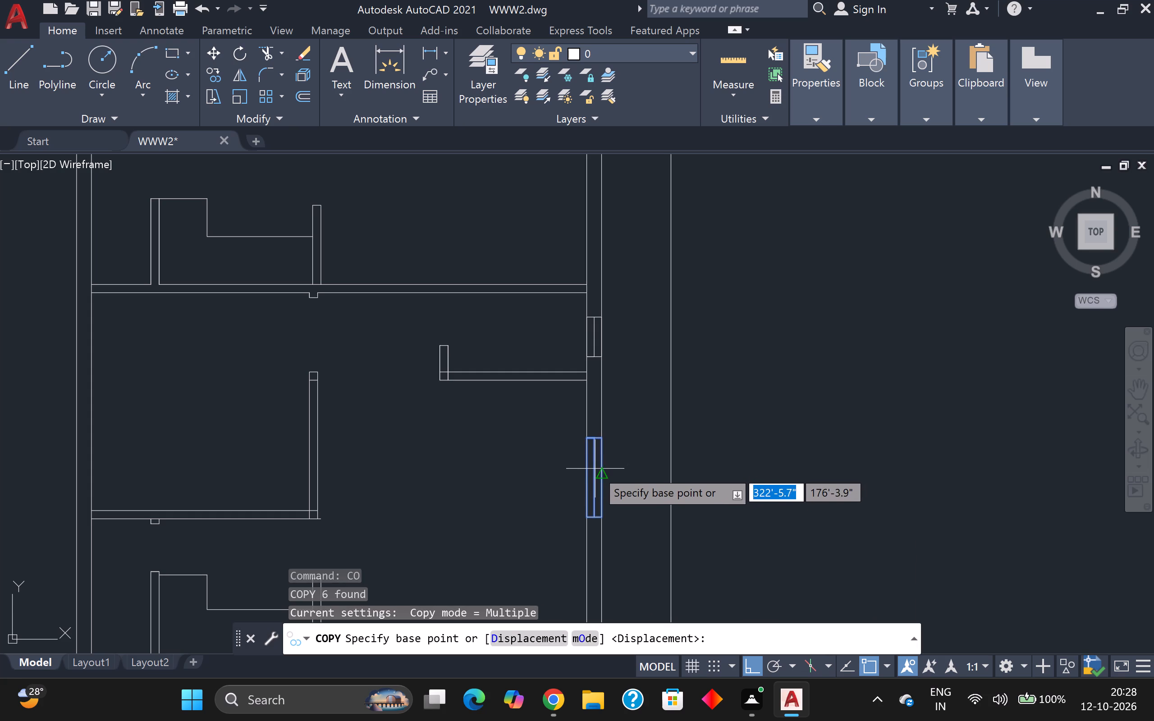
left_click(594, 477)
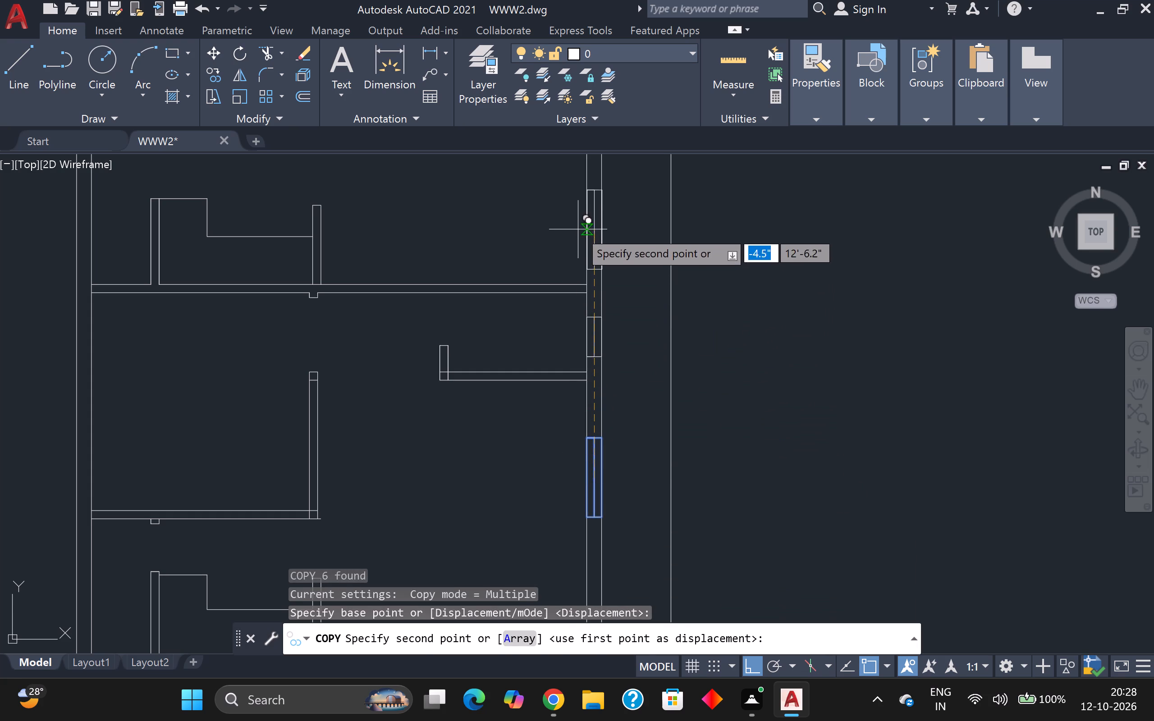
middle_click_drag(578, 228, 561, 464)
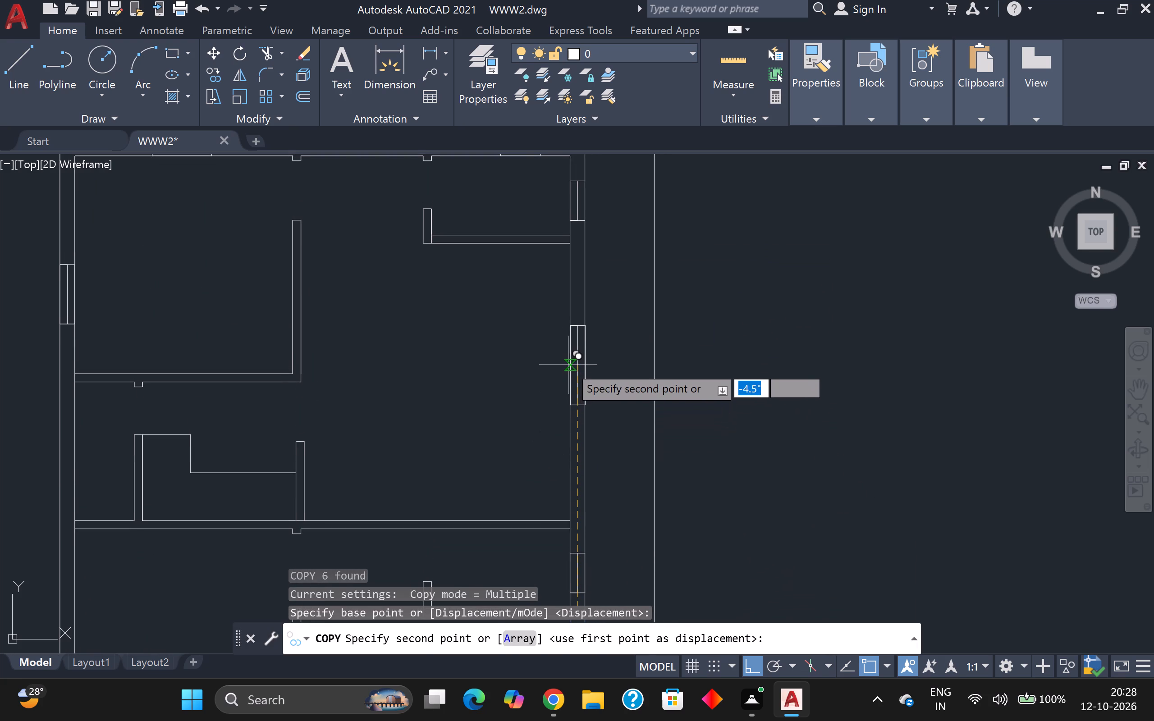
left_click(571, 339)
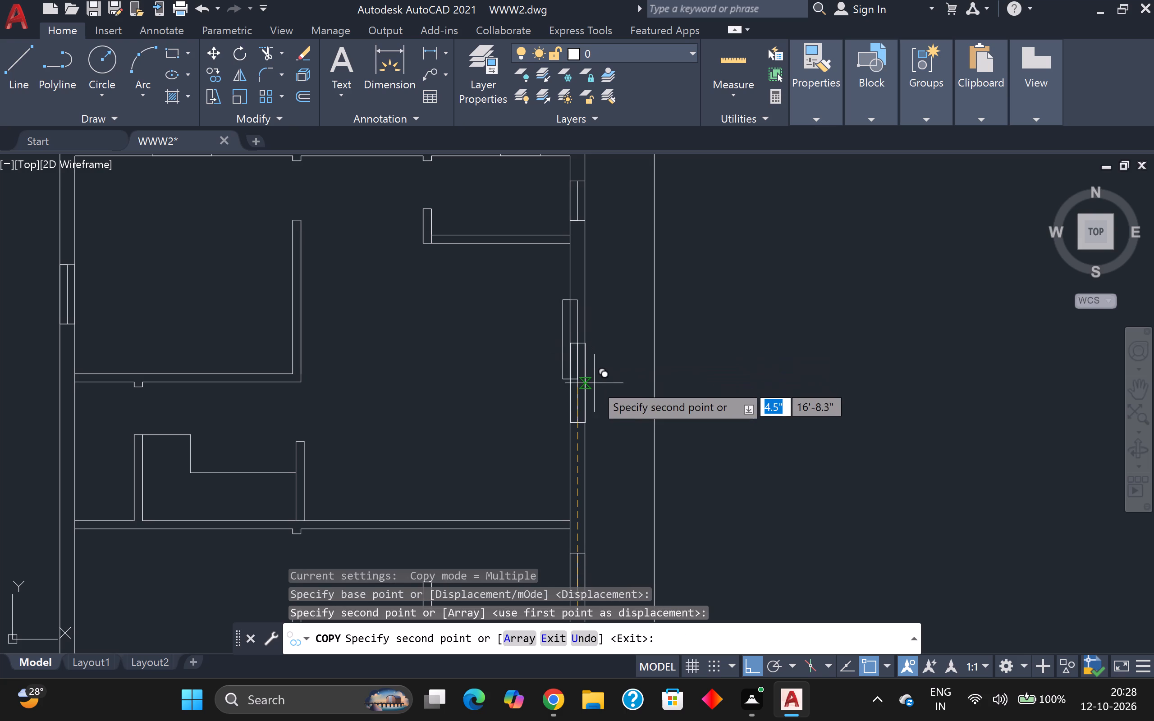
scroll(587, 349, "up", 3)
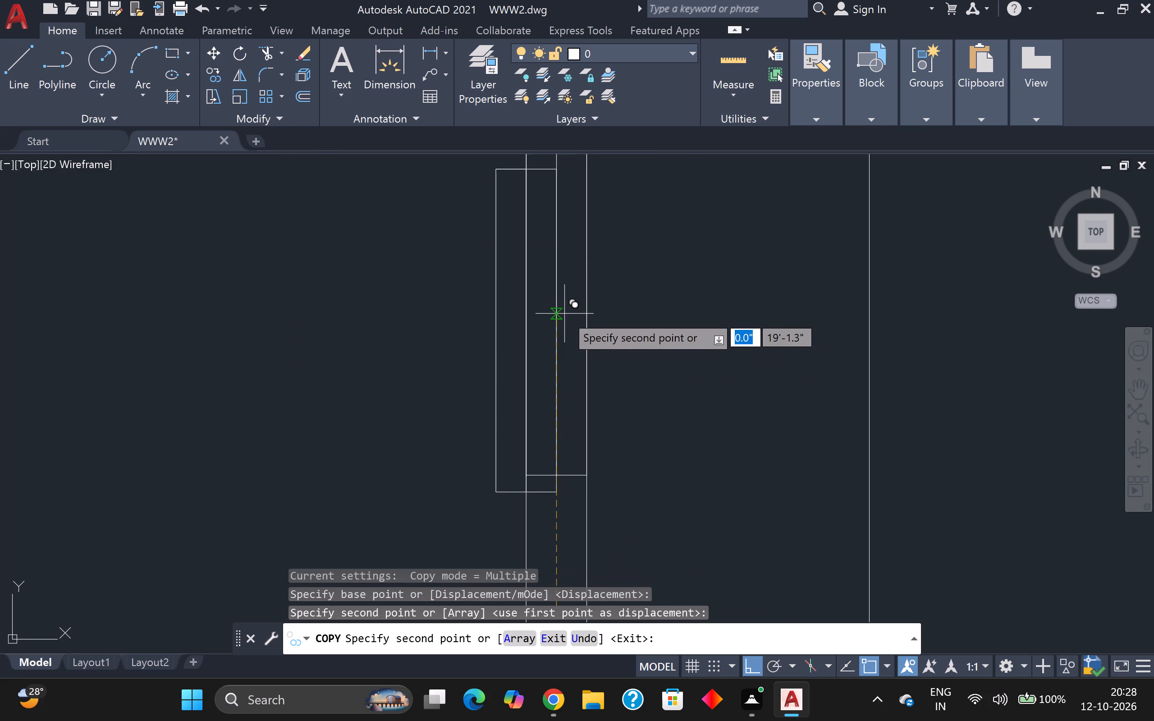
left_click(564, 314)
scroll(573, 333, "down", 2)
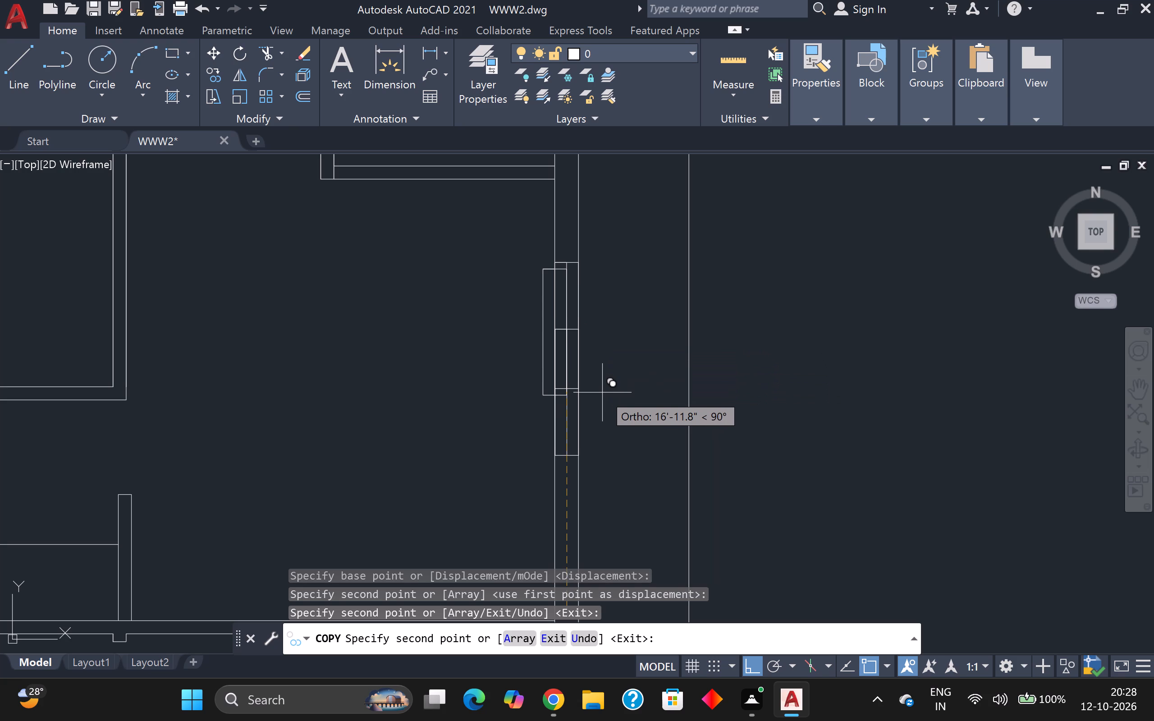
key("Escape")
Erase the offset duplicate window copy at the top unit's right outer wall, keeping the one within the wall thickness.
left_click(520, 274)
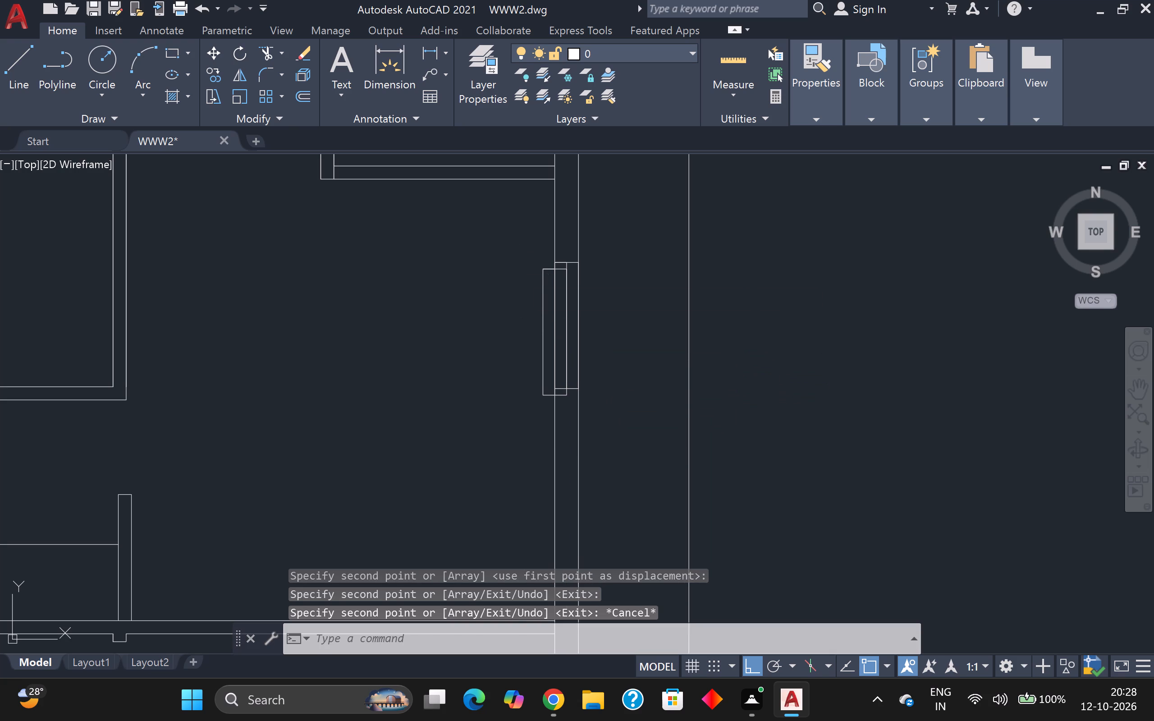
left_click(566, 385)
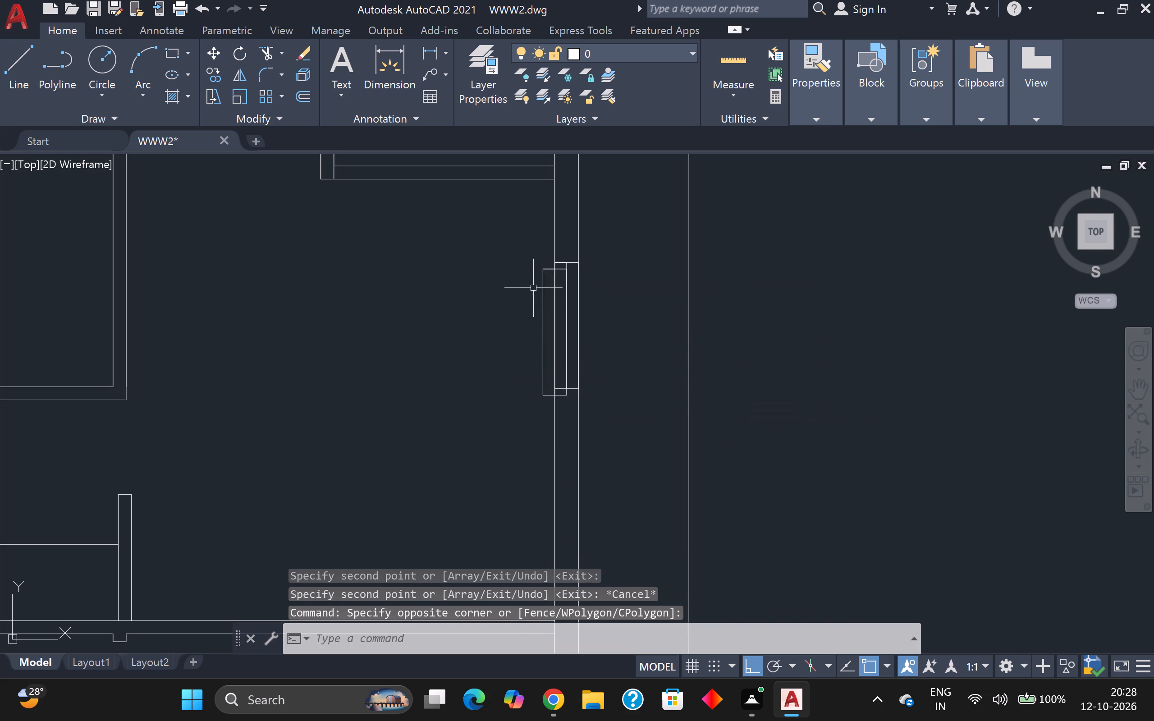
left_click(532, 263)
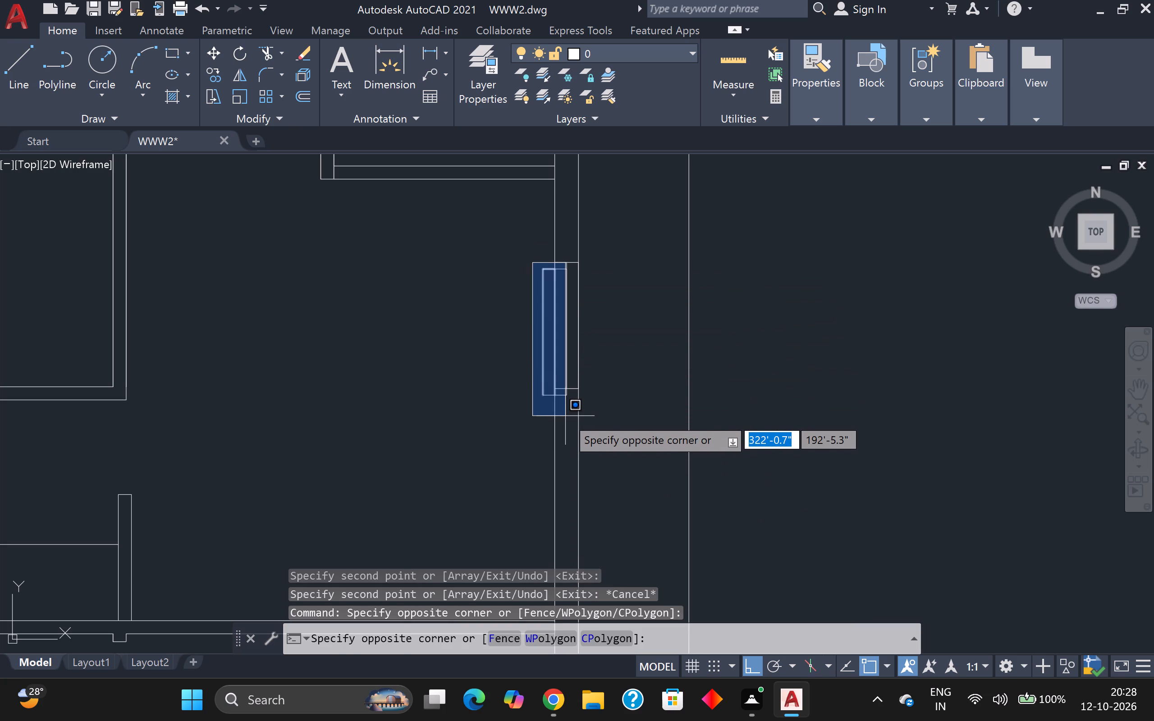
left_click(570, 426)
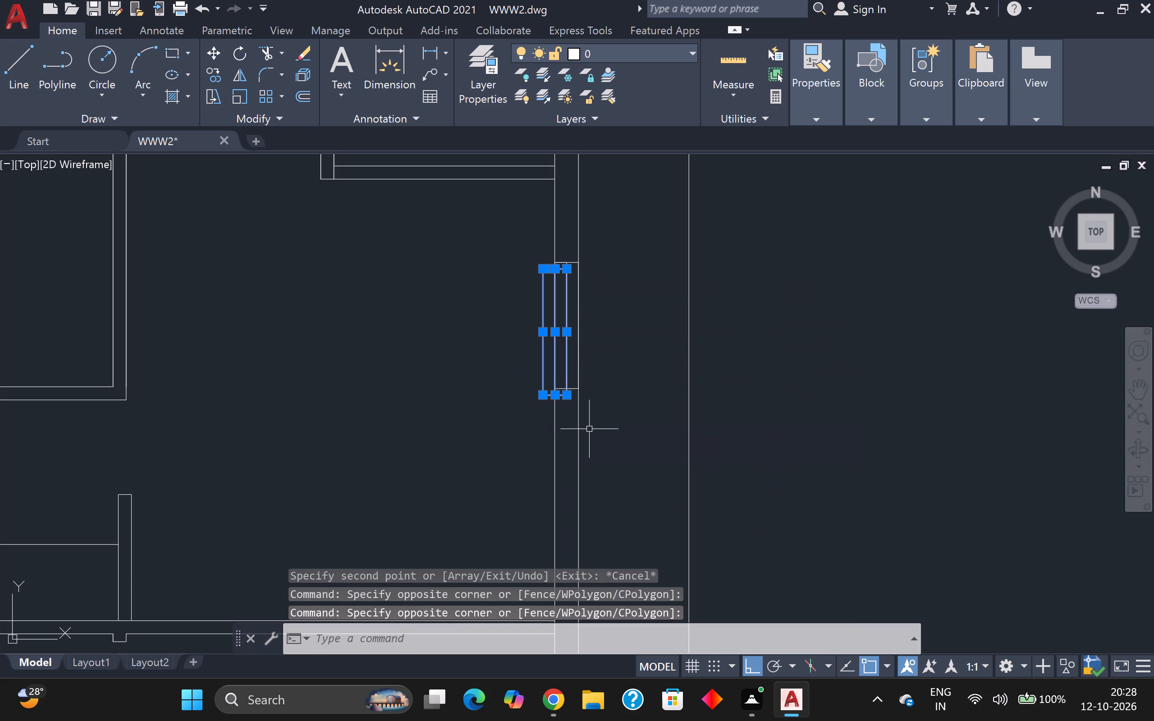
key("Delete")
scroll(597, 357, "up", 3)
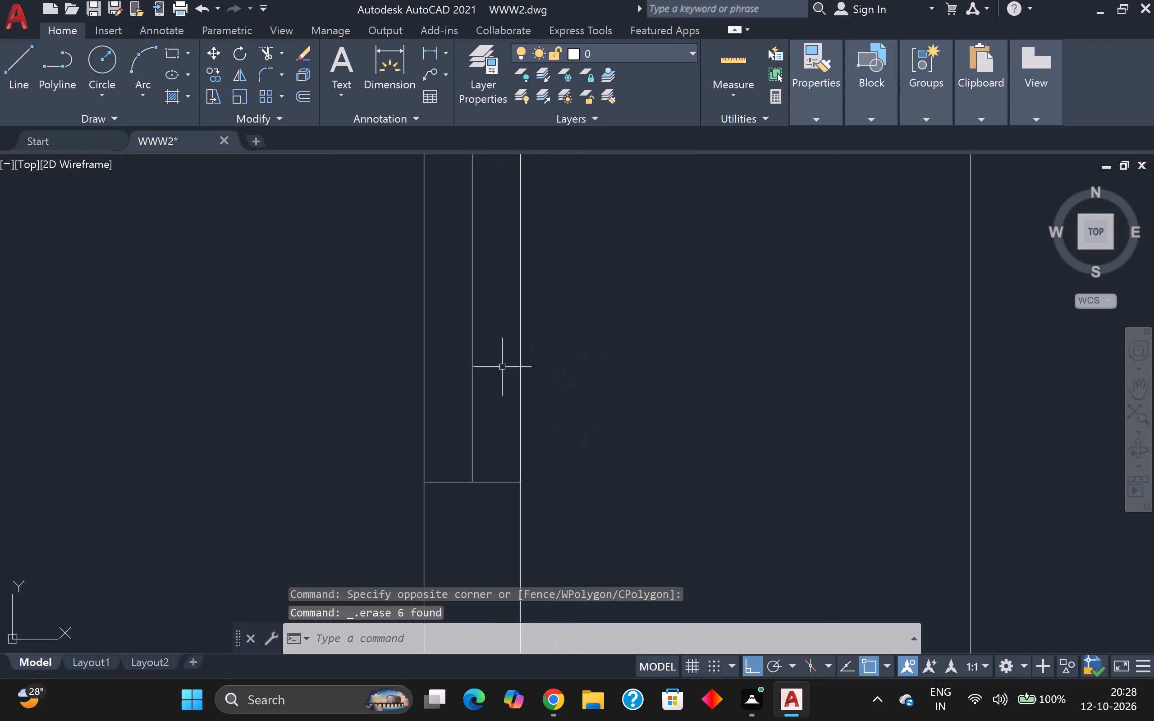
left_click(422, 356)
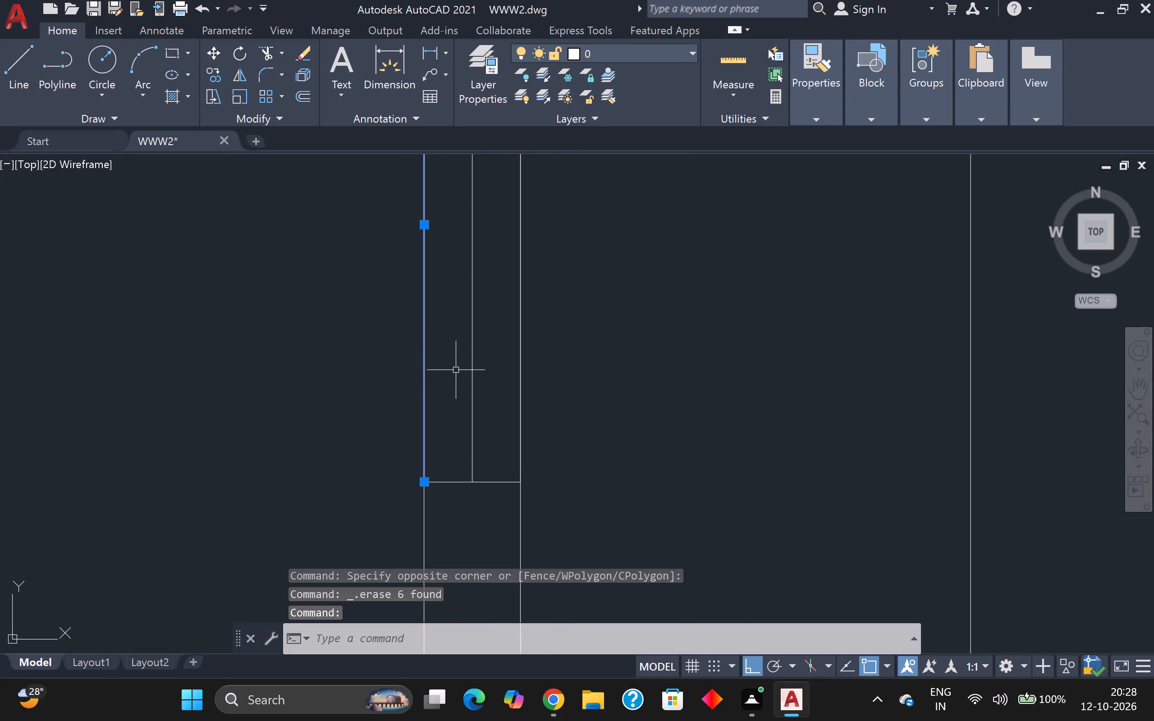
key("Escape")
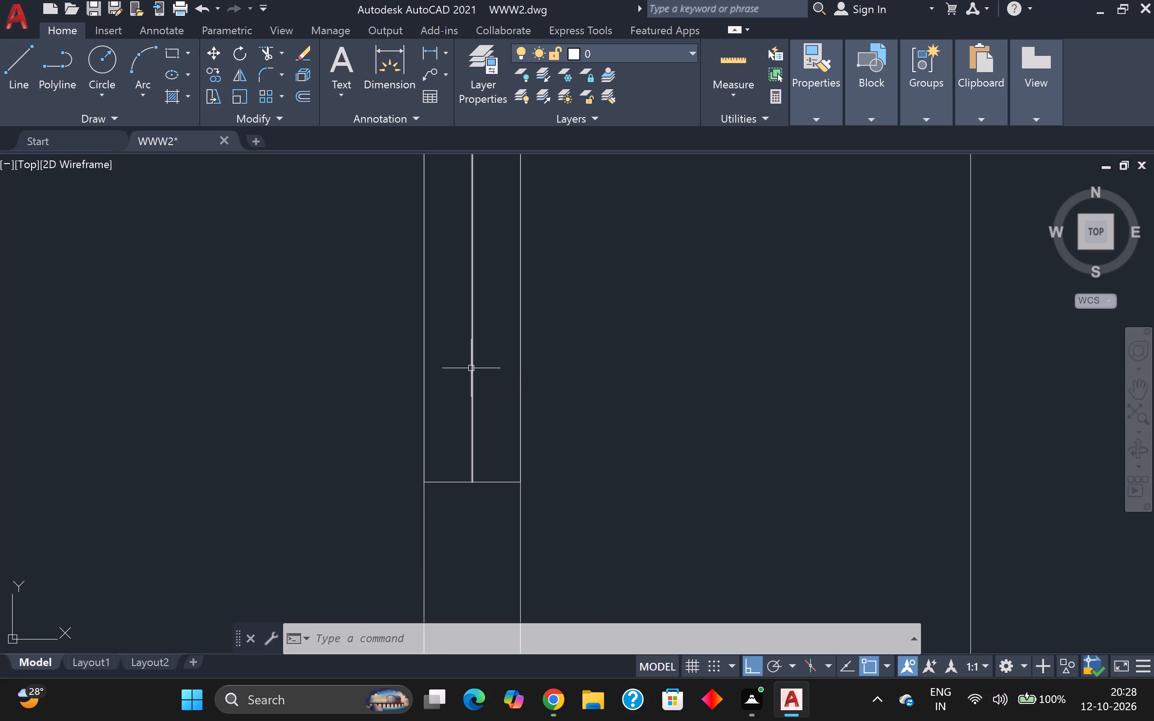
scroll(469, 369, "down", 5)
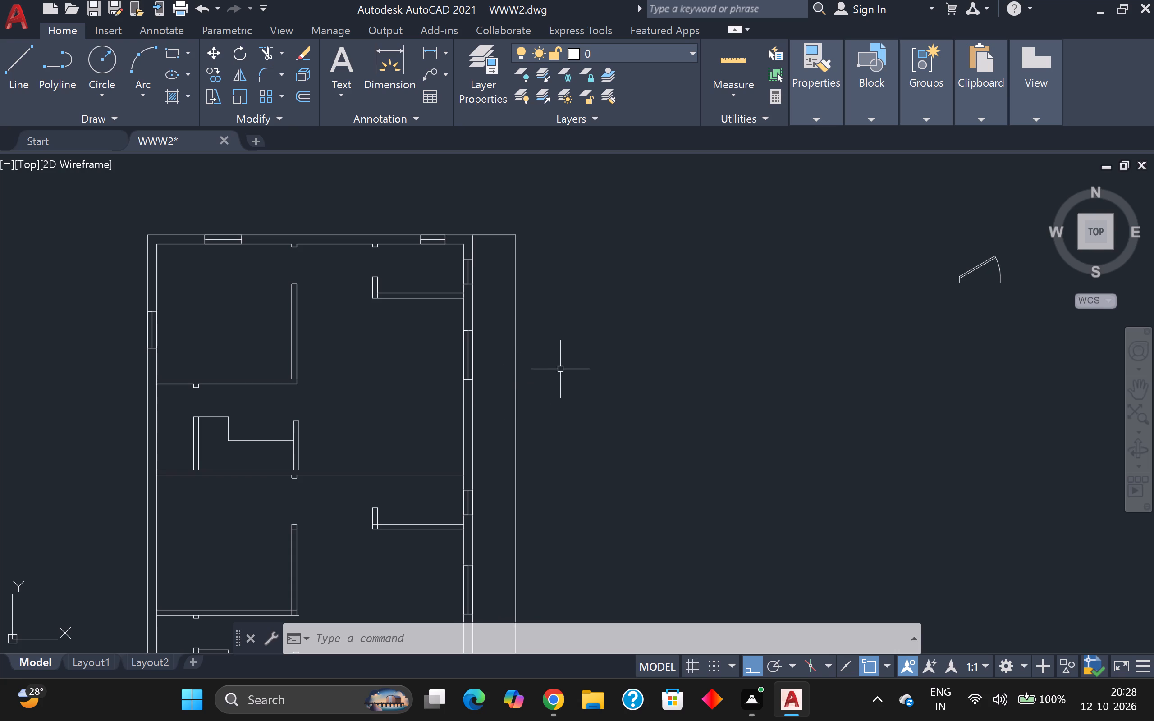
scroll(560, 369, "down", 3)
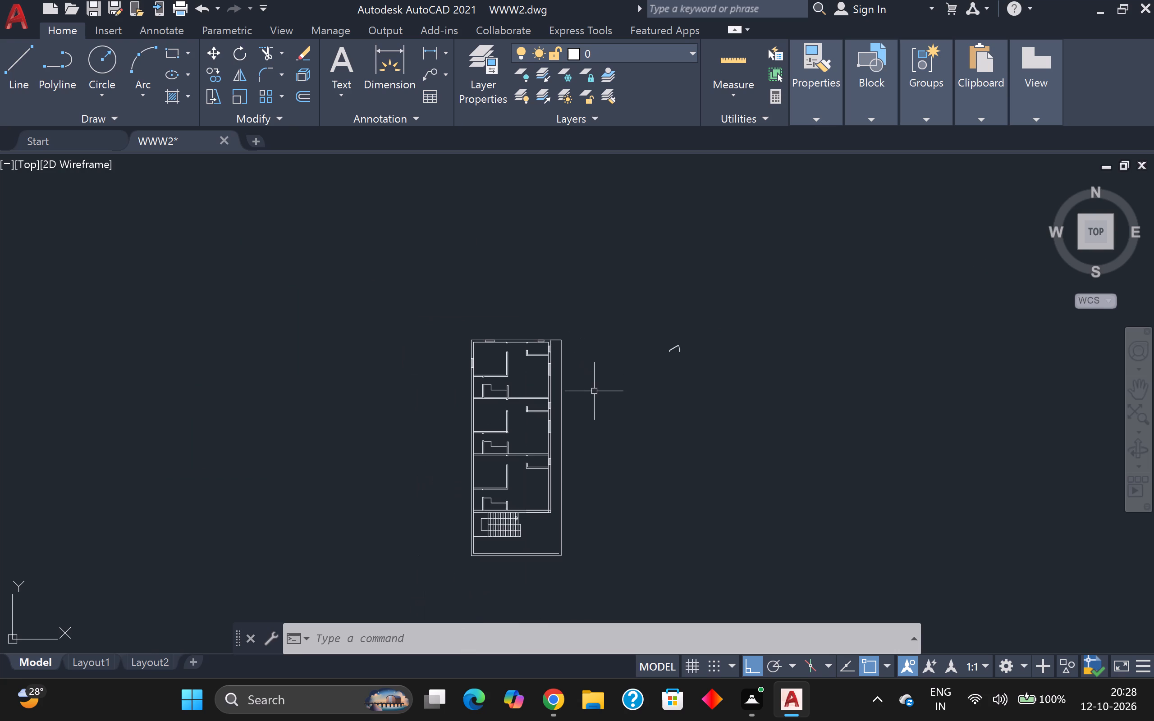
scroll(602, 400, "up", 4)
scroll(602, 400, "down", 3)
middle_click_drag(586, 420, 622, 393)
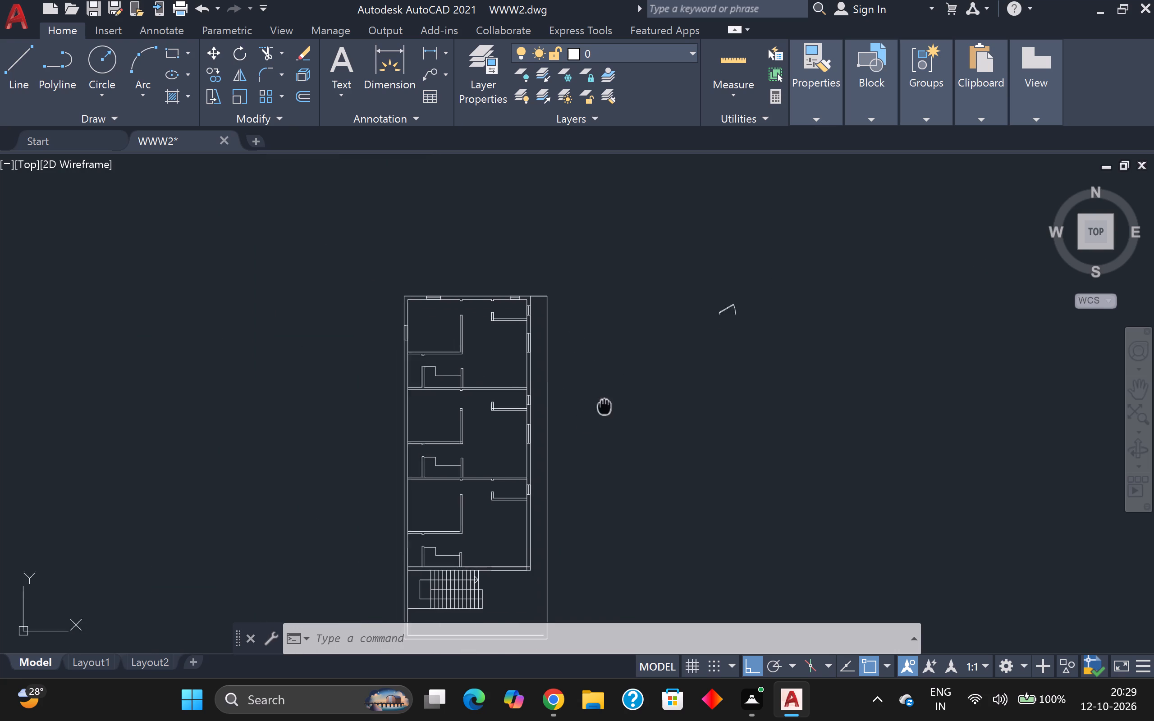
Examine the floor plan of the three stacked units and staircase, checking the windows along the outer walls.
middle_click_drag(622, 393, 791, 317)
scroll(586, 385, "up", 3)
scroll(589, 387, "down", 2)
middle_click_drag(719, 455, 709, 443)
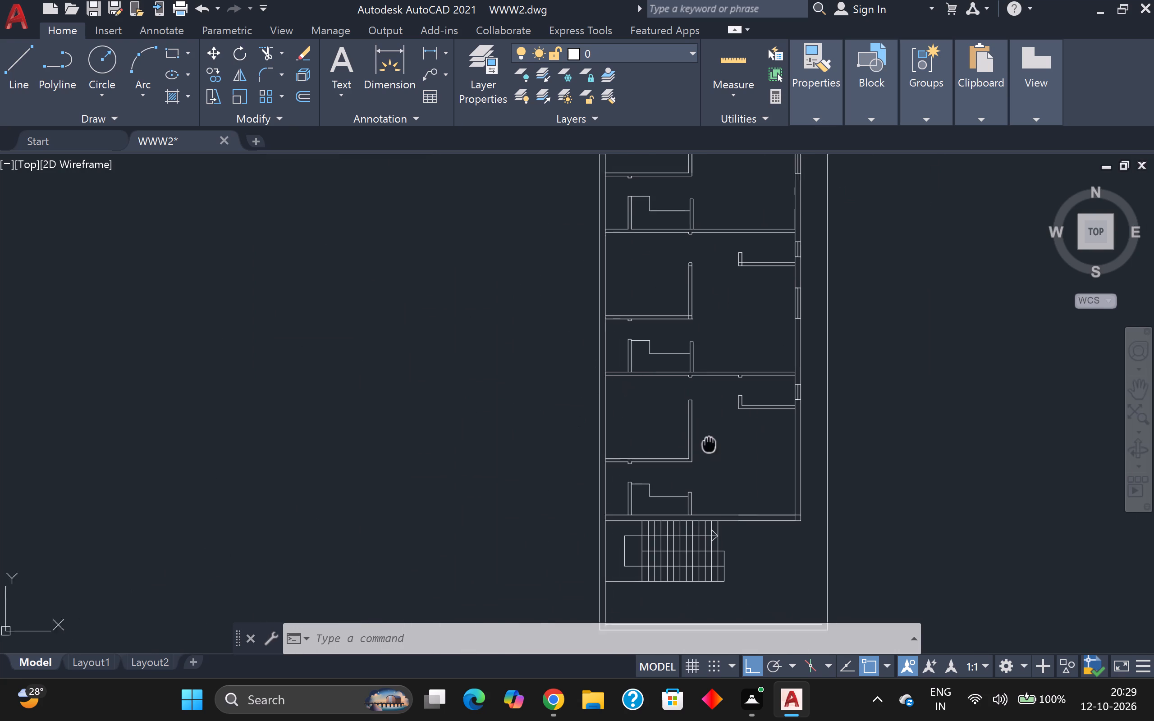
middle_click_drag(709, 443, 653, 353)
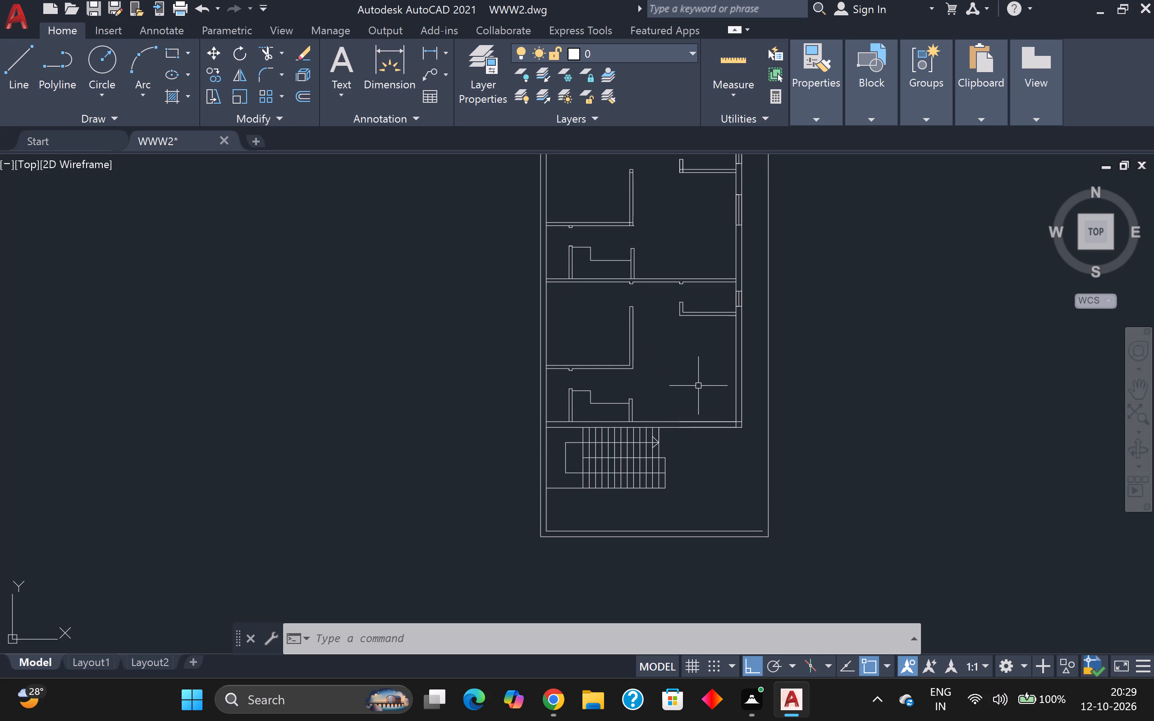
scroll(746, 357, "down", 3)
scroll(763, 353, "up", 1)
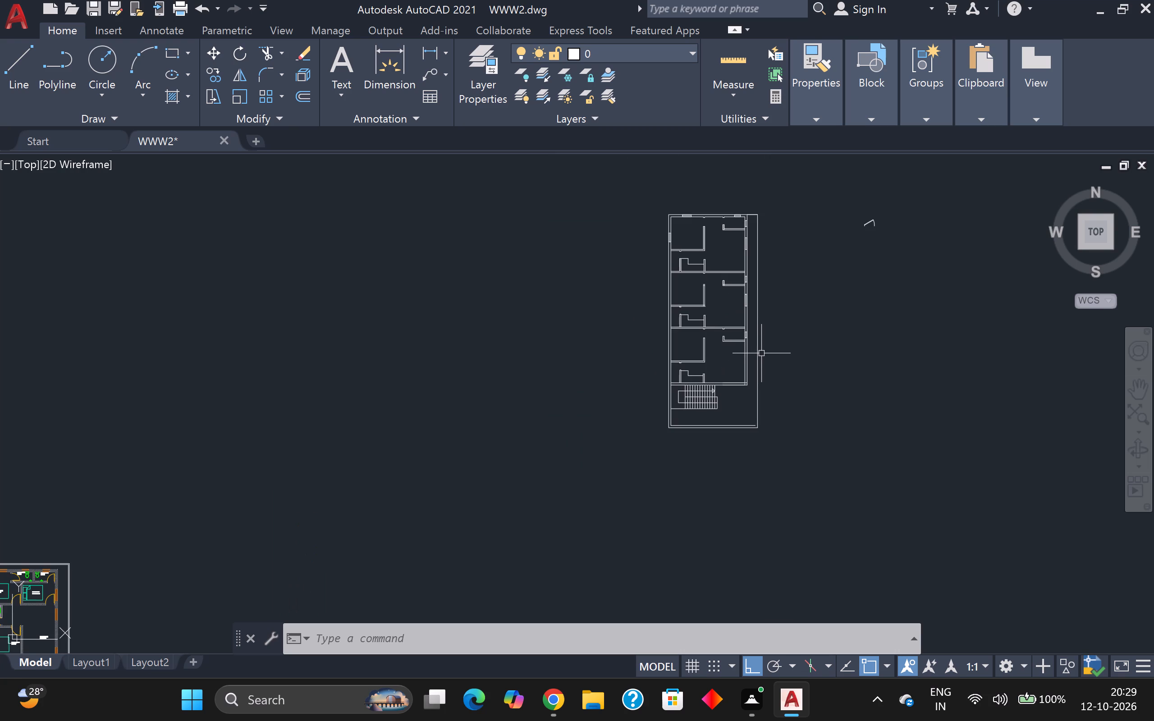
scroll(761, 353, "up", 2)
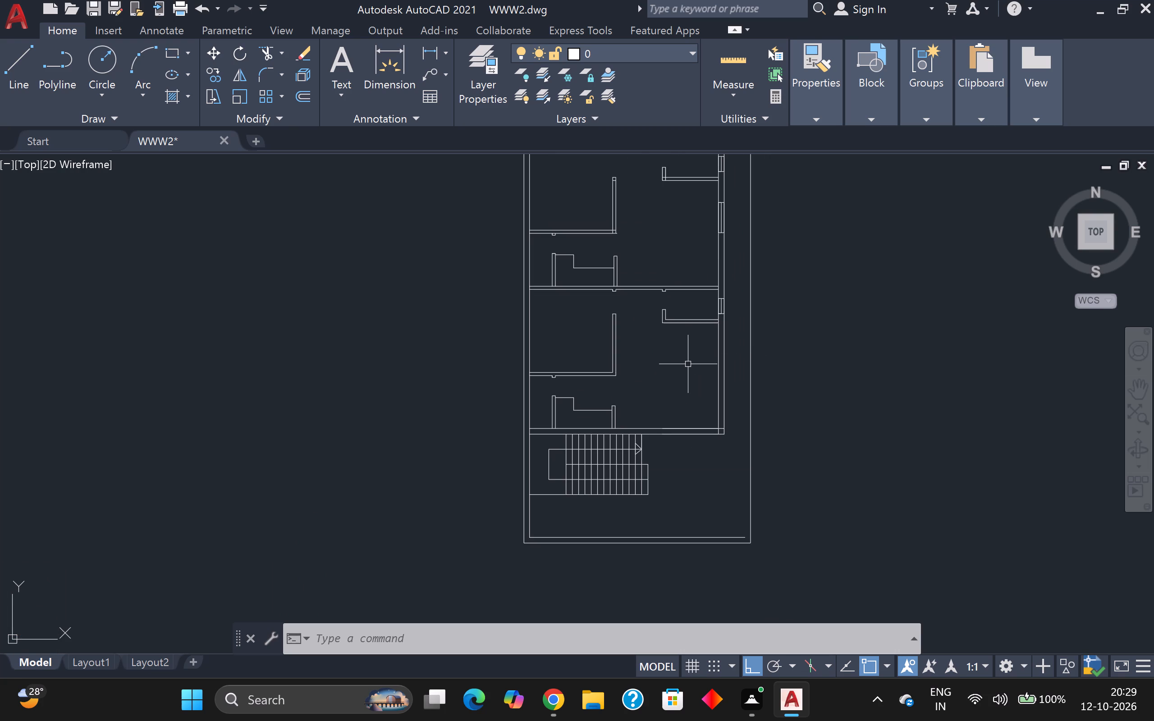
scroll(688, 364, "down", 1)
scroll(706, 315, "up", 3)
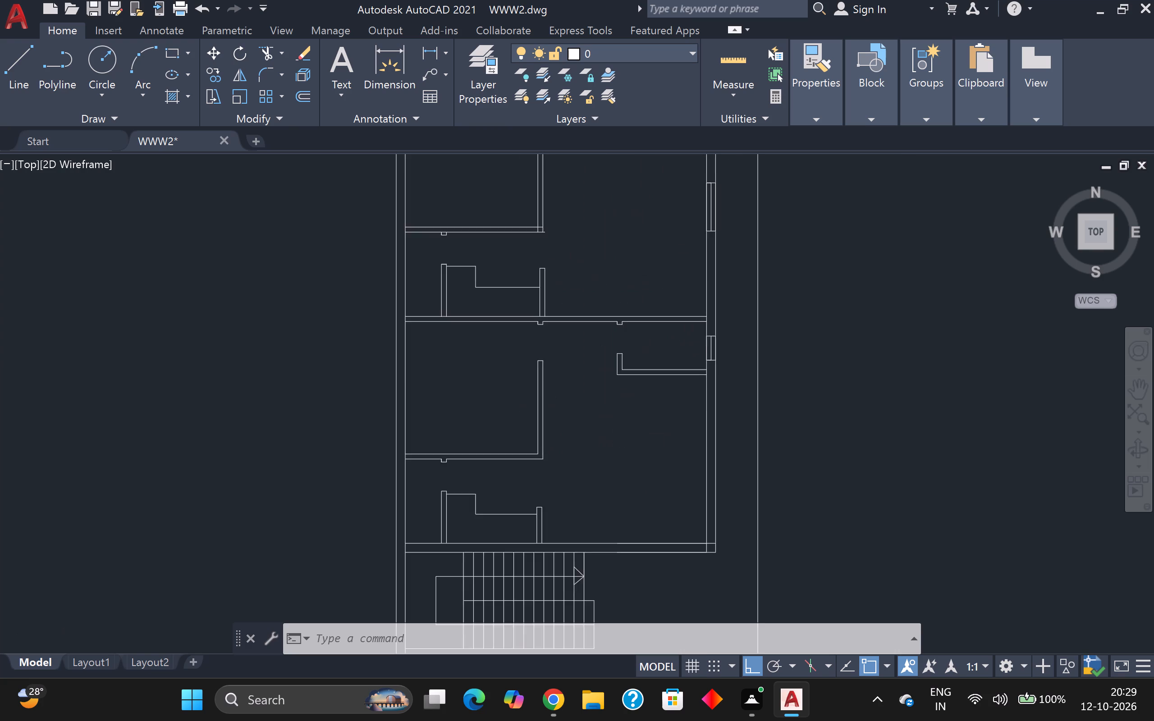
scroll(714, 342, "up", 2)
scroll(714, 342, "down", 5)
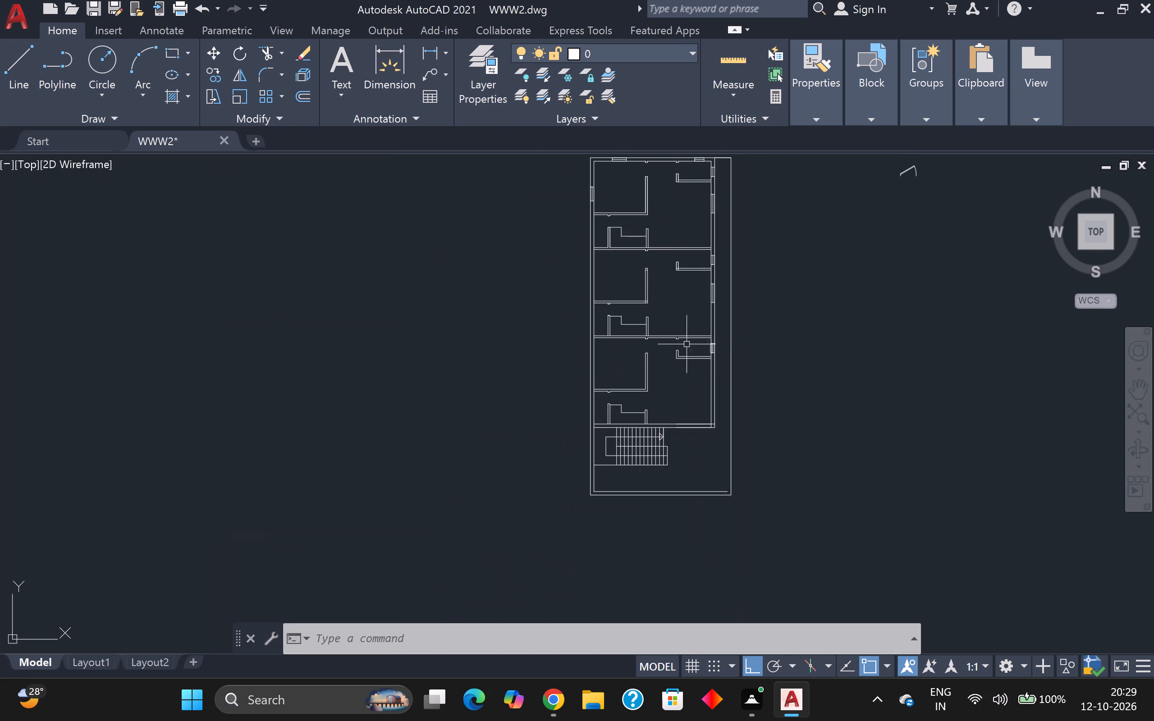
middle_click_drag(665, 310, 753, 359)
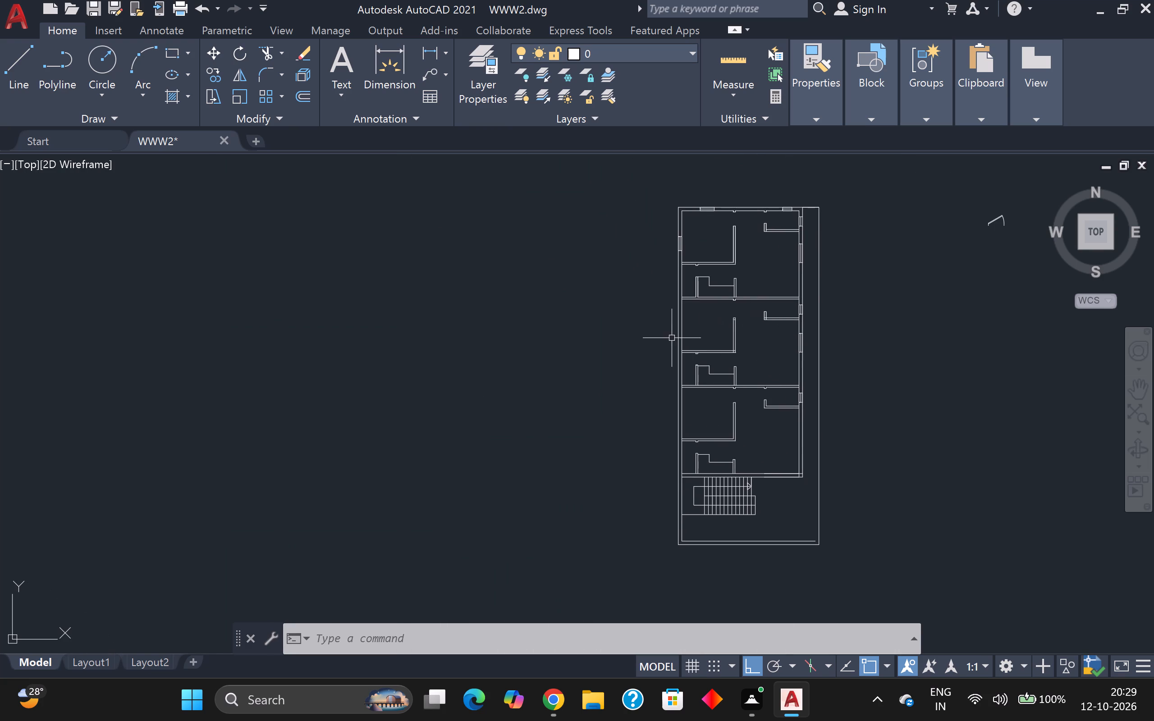
scroll(670, 338, "up", 3)
scroll(711, 312, "down", 2)
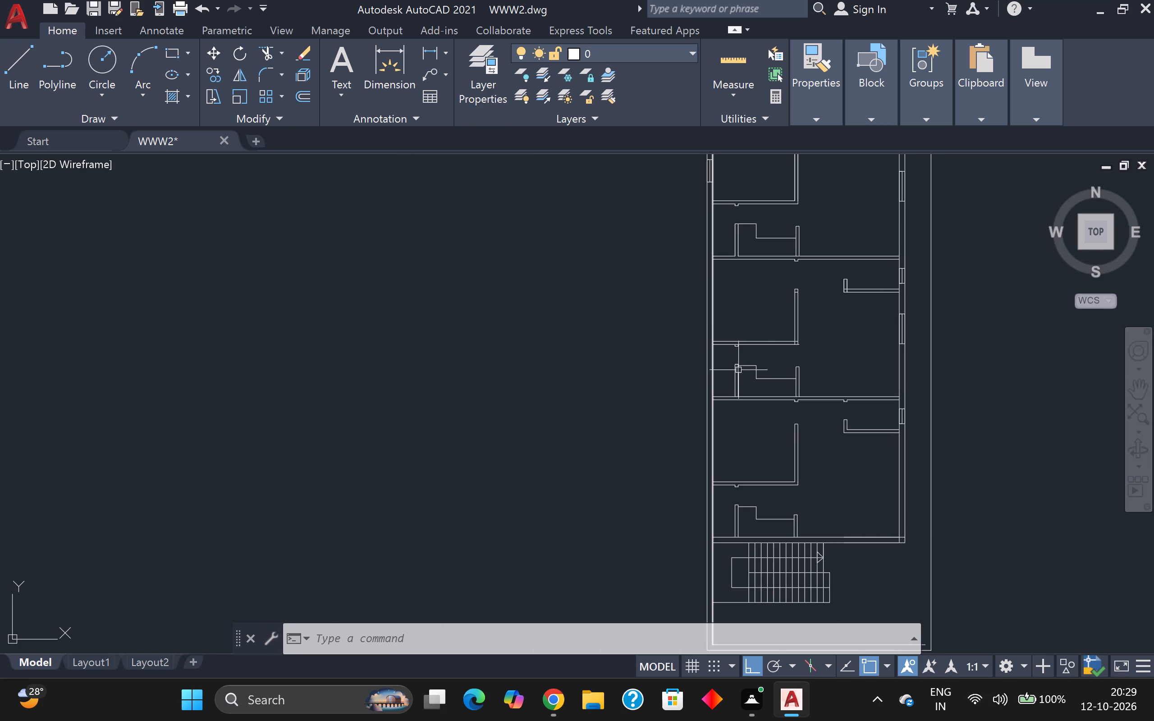
scroll(732, 380, "up", 5)
scroll(731, 380, "down", 5)
scroll(781, 300, "up", 3)
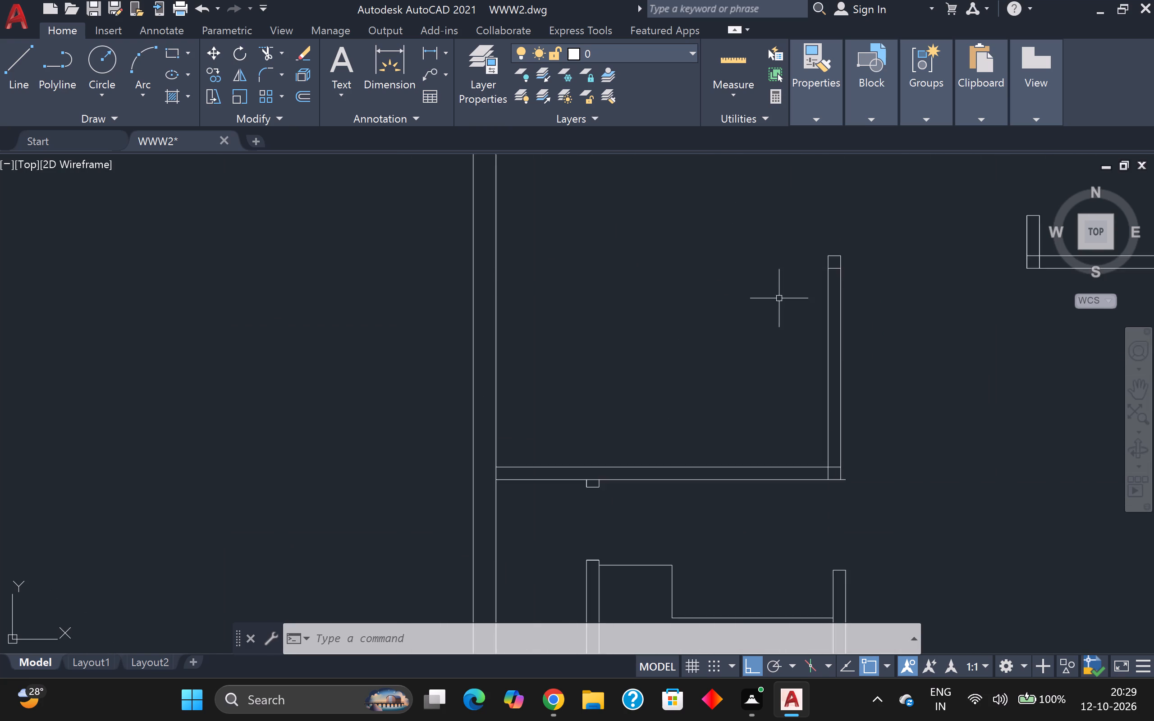
scroll(773, 293, "down", 3)
middle_click_drag(771, 293, 753, 331)
middle_click_drag(753, 333, 753, 465)
scroll(756, 470, "down", 1)
scroll(752, 460, "up", 1)
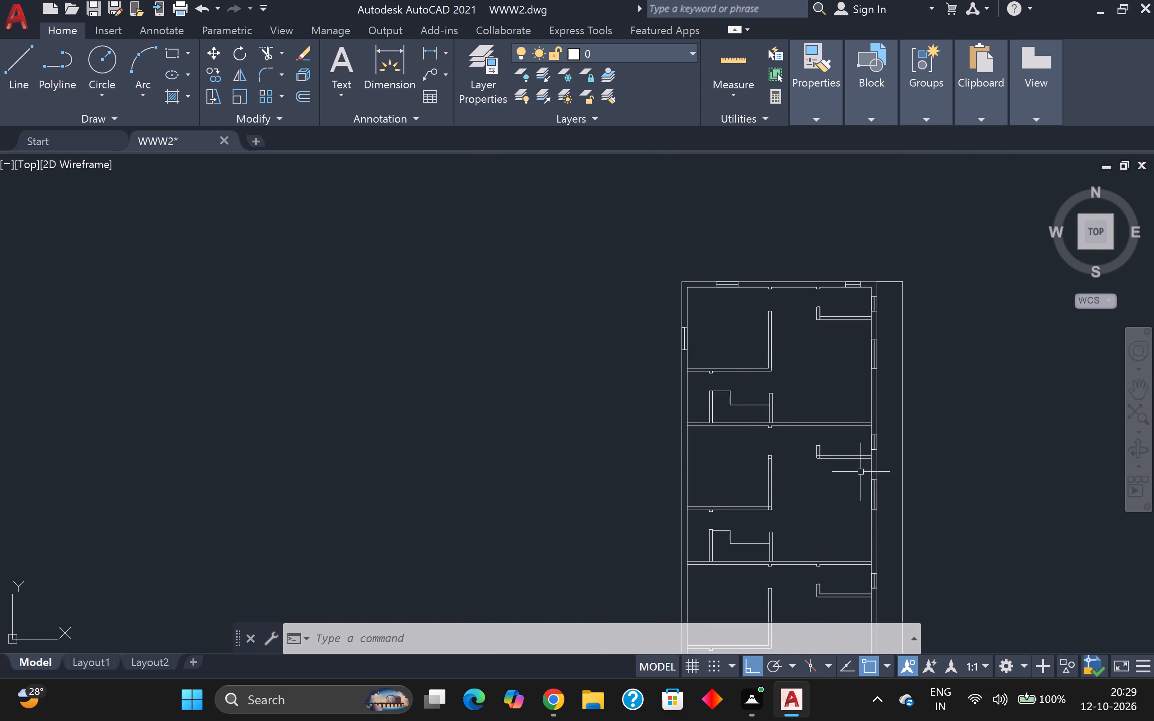
Copy the large window in the middle unit's east wall about 20'-2" down to the lowest unit's east wall, placing two copies.
middle_click_drag(833, 495, 803, 286)
scroll(803, 286, "up", 1)
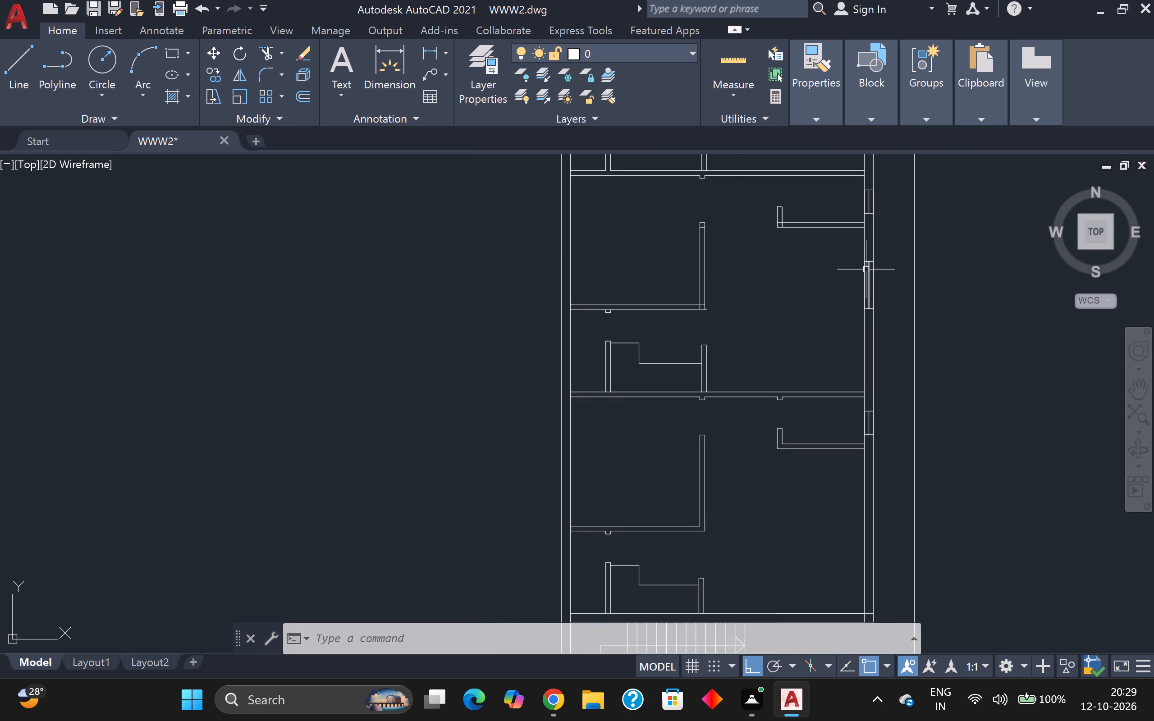
left_click(858, 259)
left_click(893, 327)
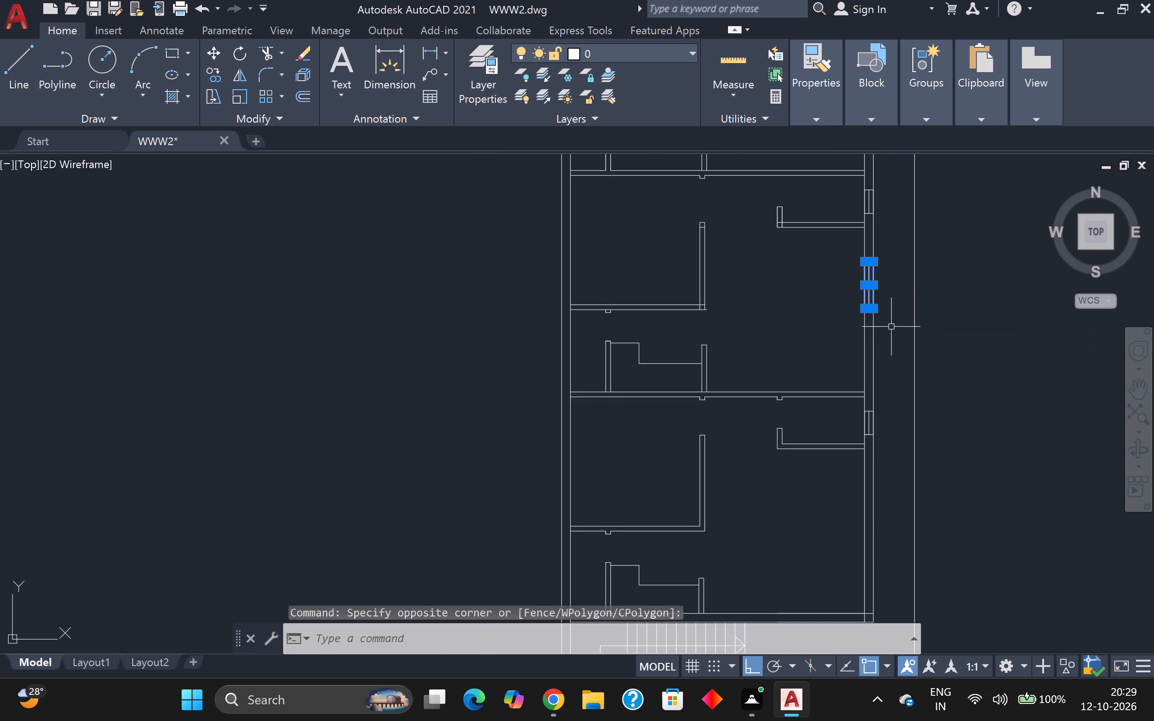
key("c")
key("o")
key("Return")
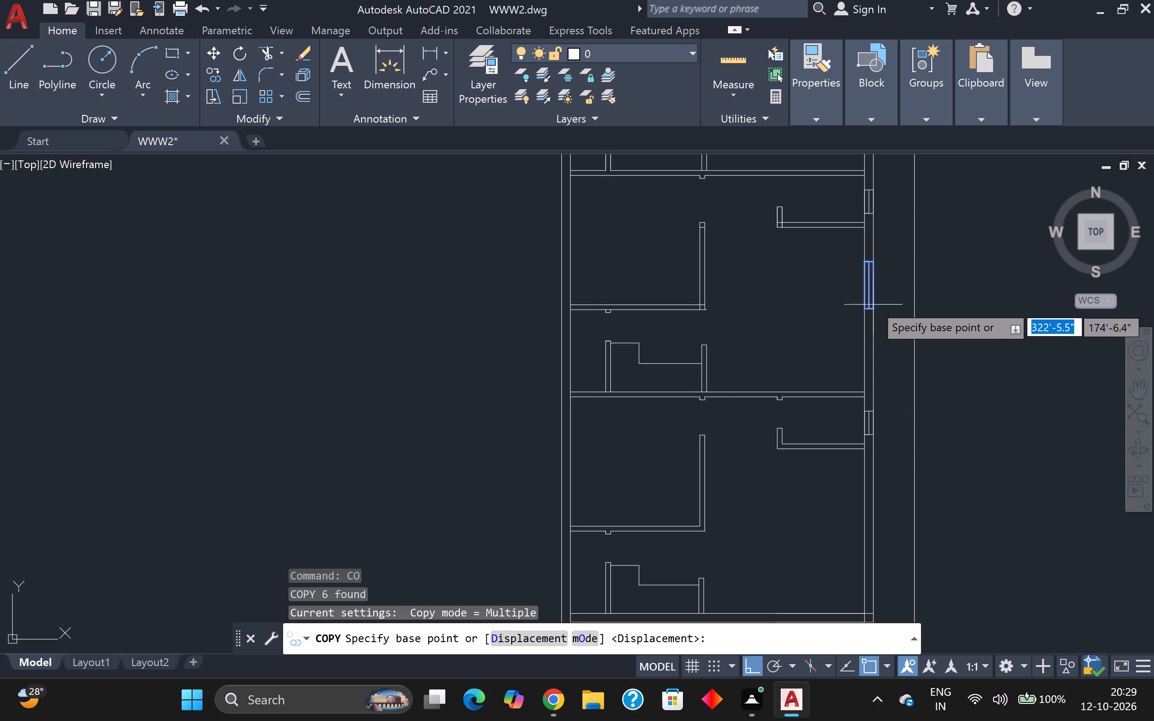
left_click(868, 283)
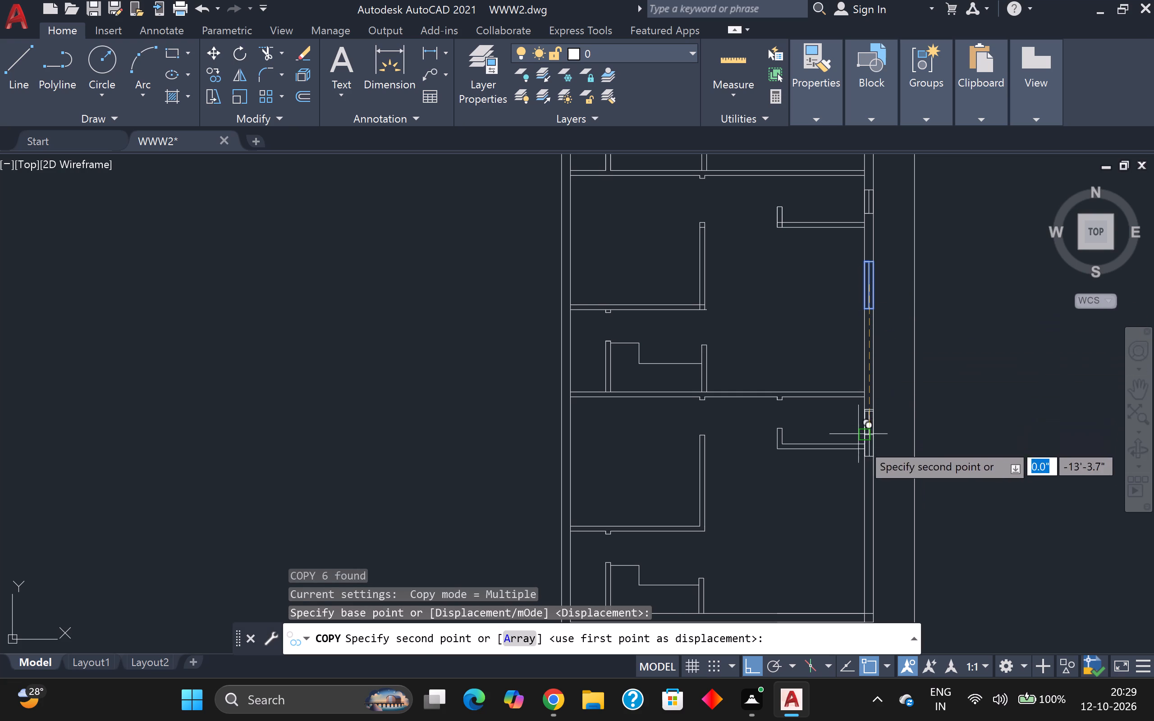
middle_click_drag(869, 481, 870, 367)
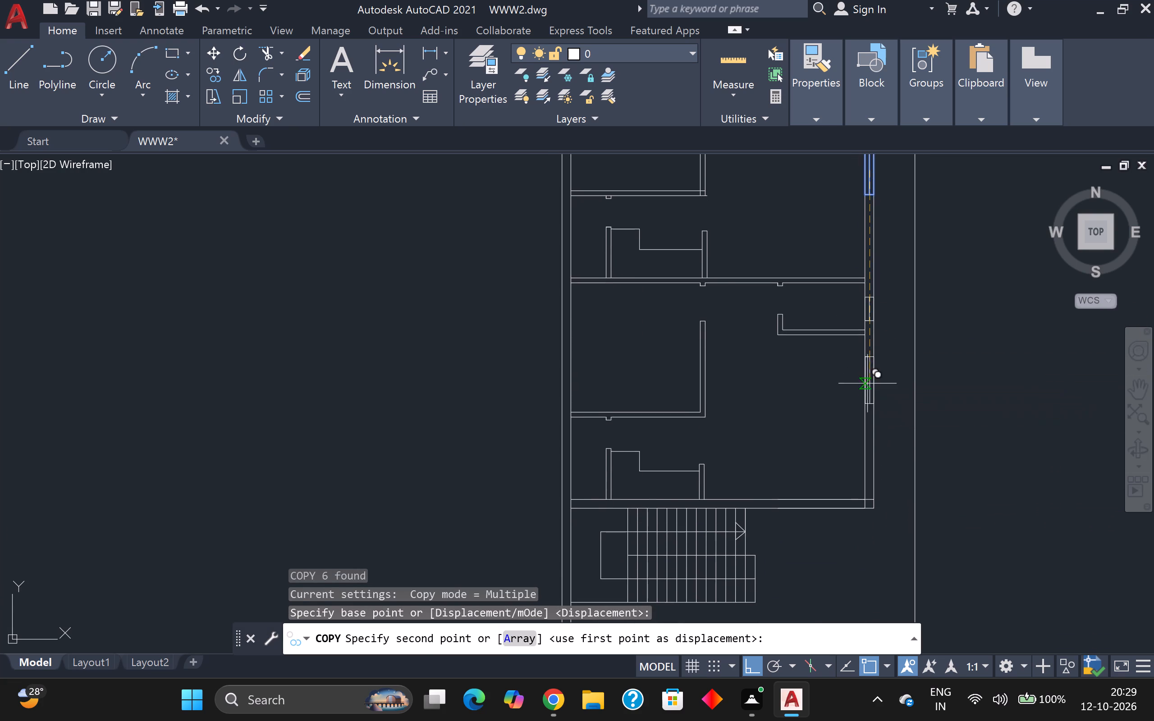
scroll(867, 407, "up", 3)
scroll(867, 409, "down", 1)
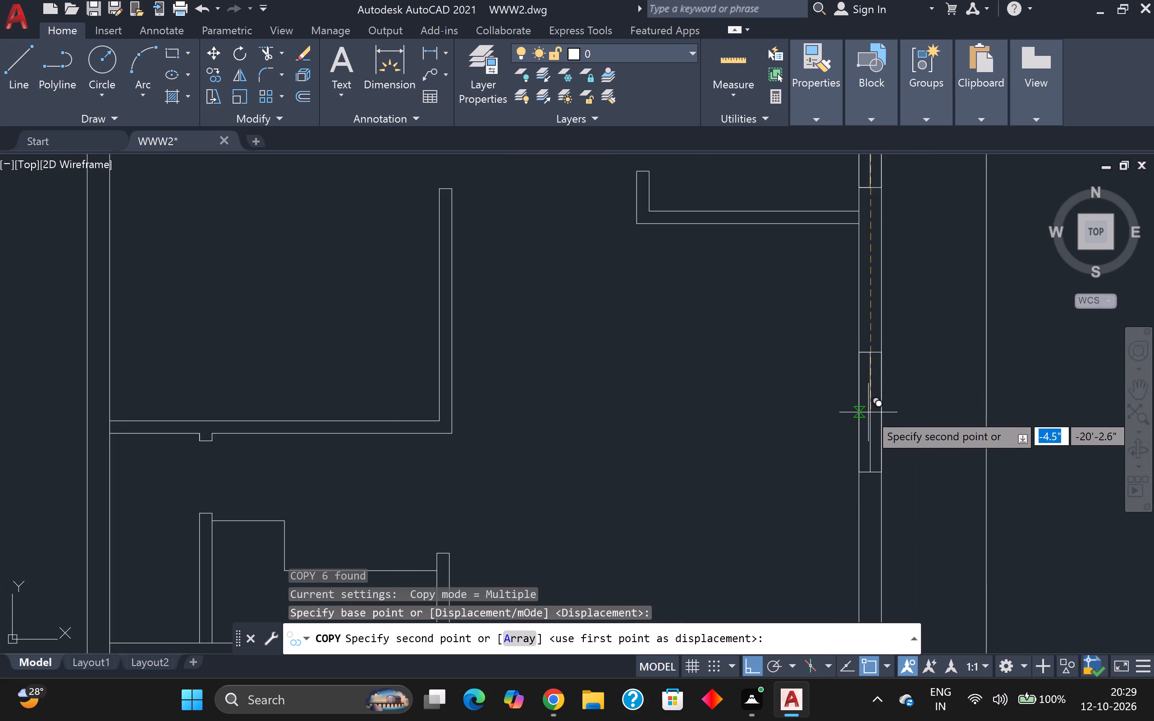
left_click(868, 412)
scroll(871, 412, "up", 4)
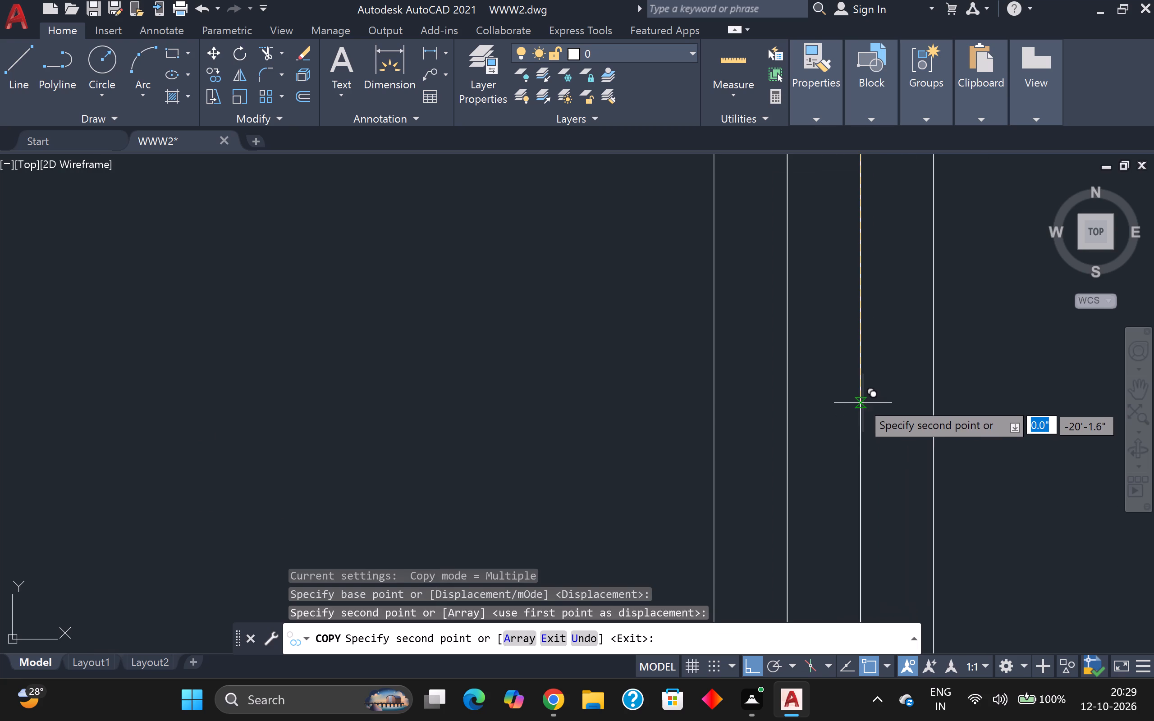
left_click(856, 399)
scroll(857, 399, "down", 3)
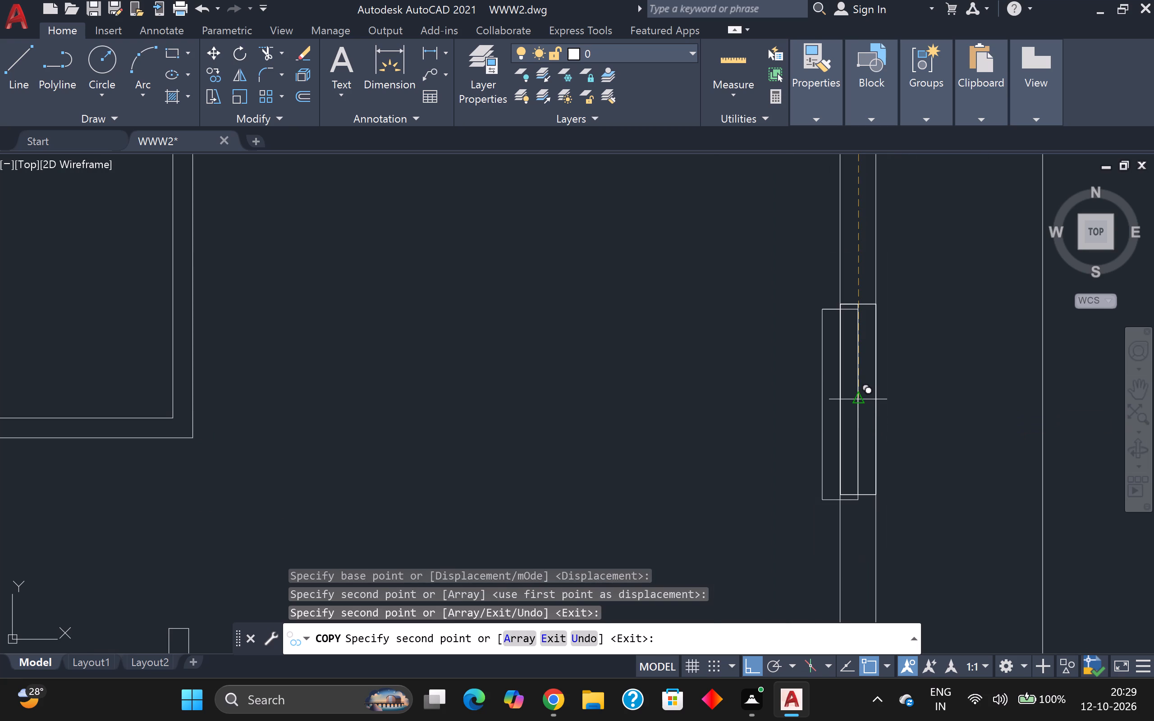
key("Escape")
Erase the six overlapping lines of the misaligned window copy in the lowest unit's east wall.
left_click(814, 298)
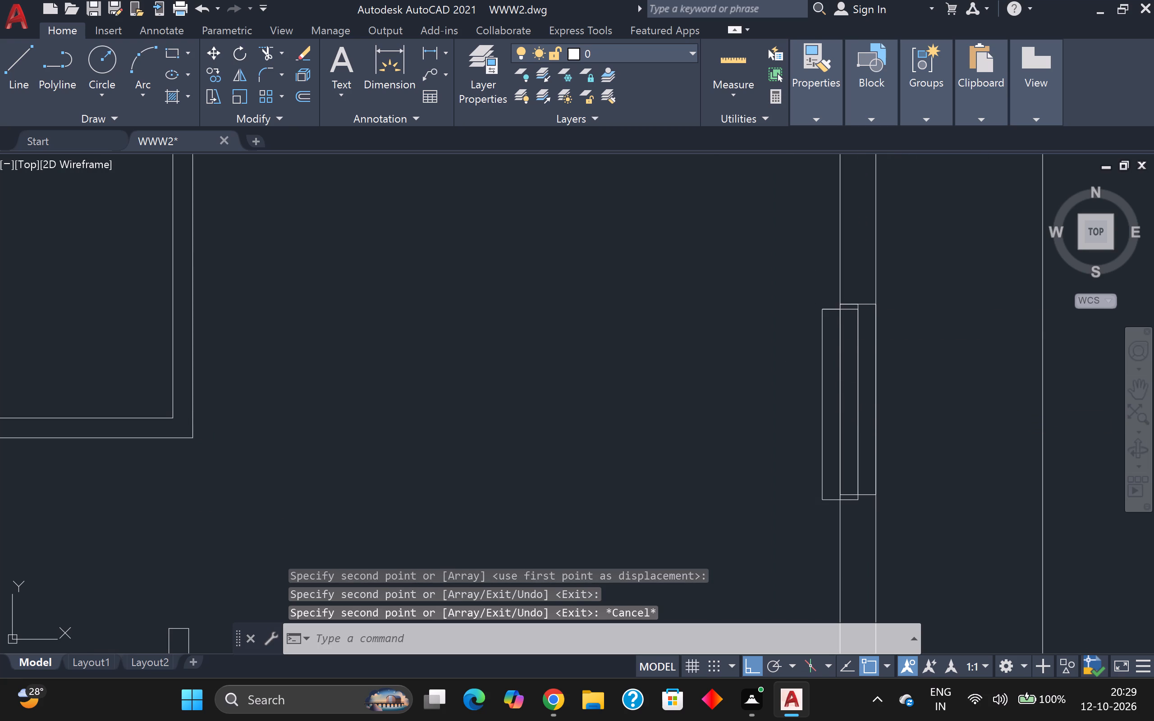
left_click(856, 498)
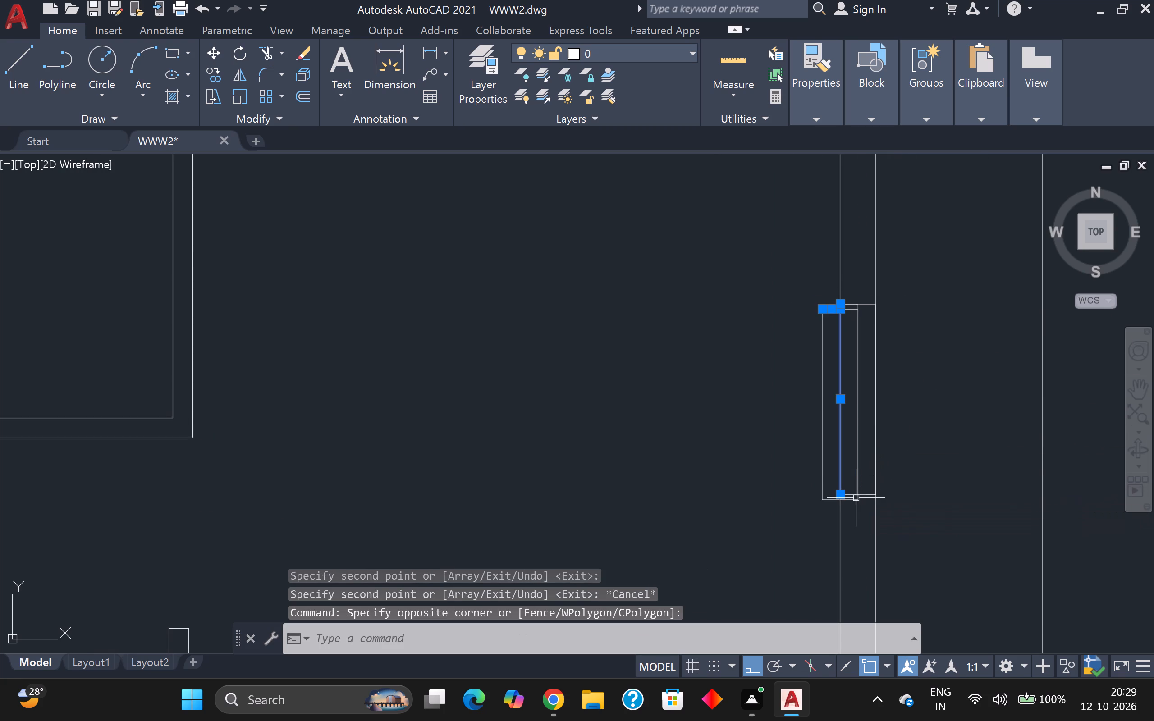
left_click(859, 400)
scroll(825, 321, "up", 3)
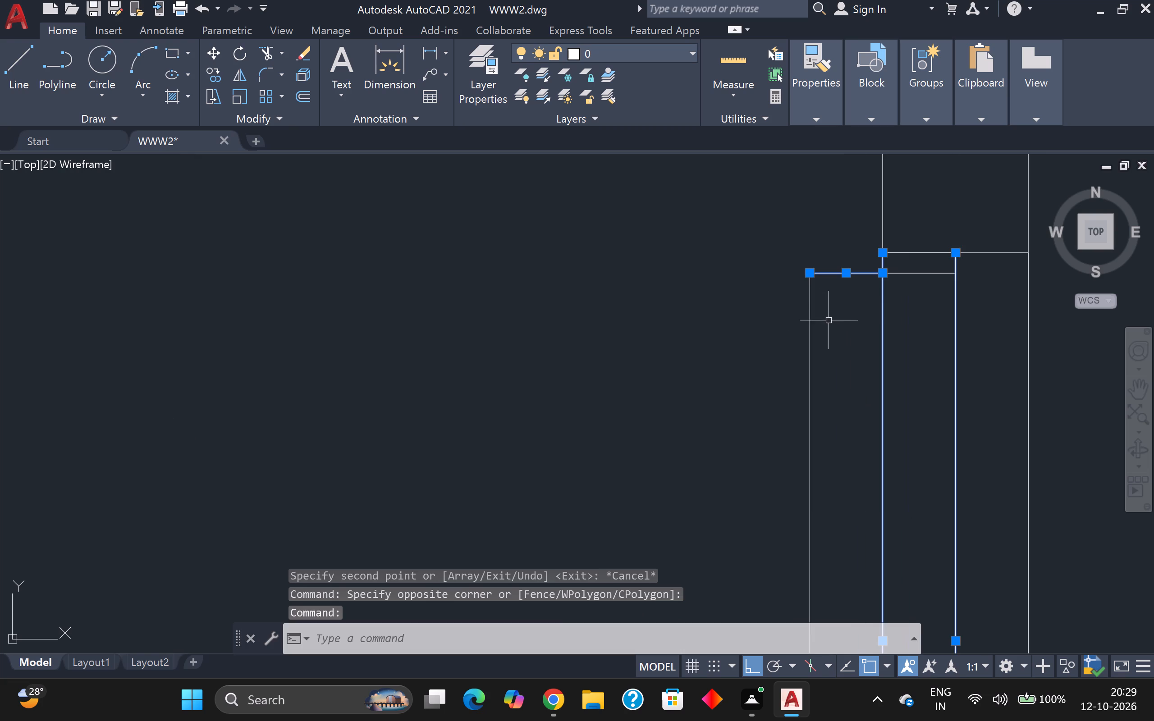
left_click(921, 274)
scroll(929, 345, "down", 3)
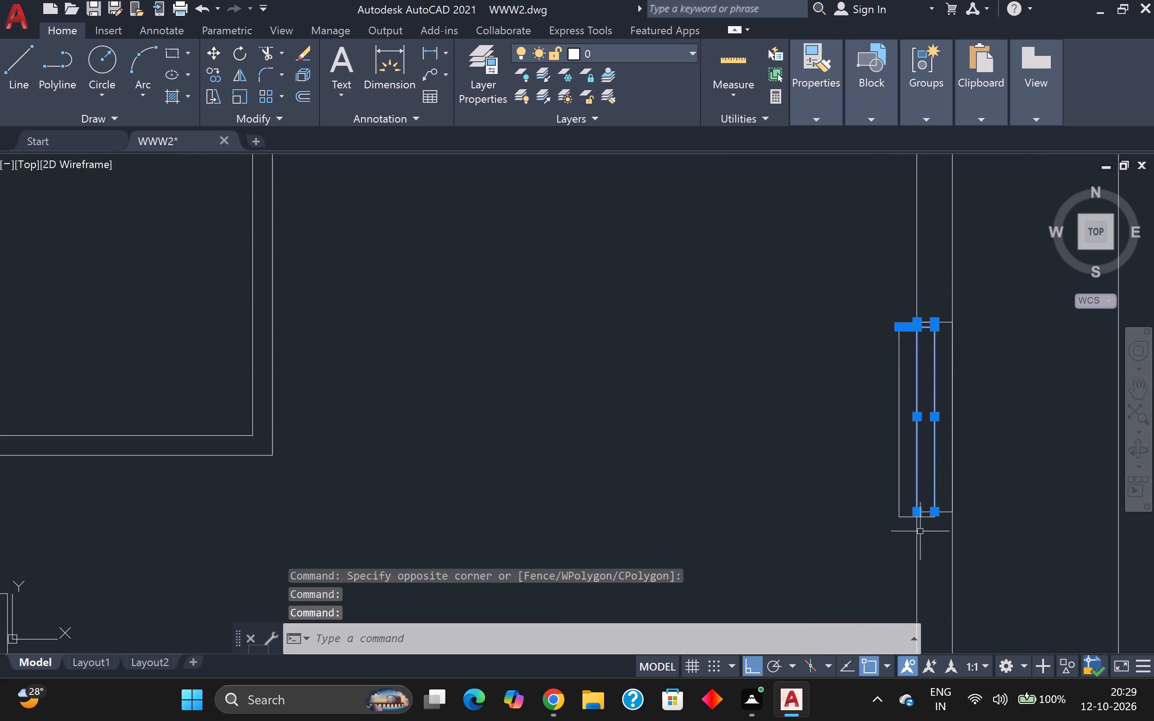
left_click(901, 499)
scroll(910, 512, "up", 3)
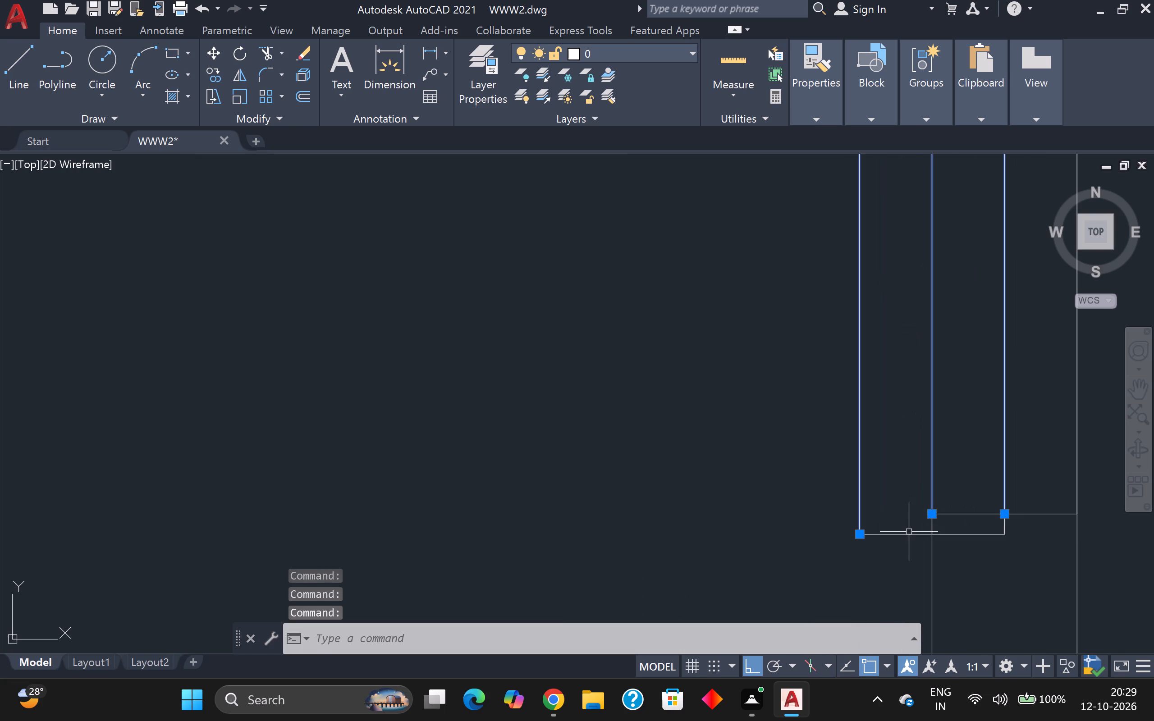
left_click(909, 532)
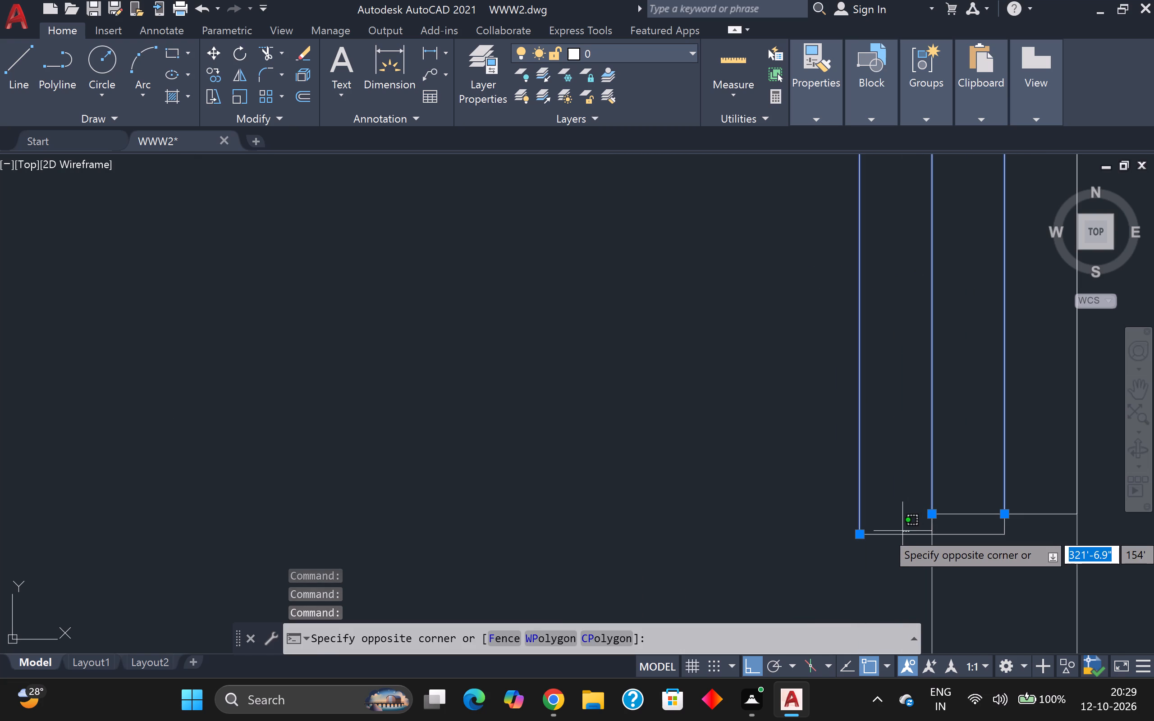
key("Delete")
key("Delete")
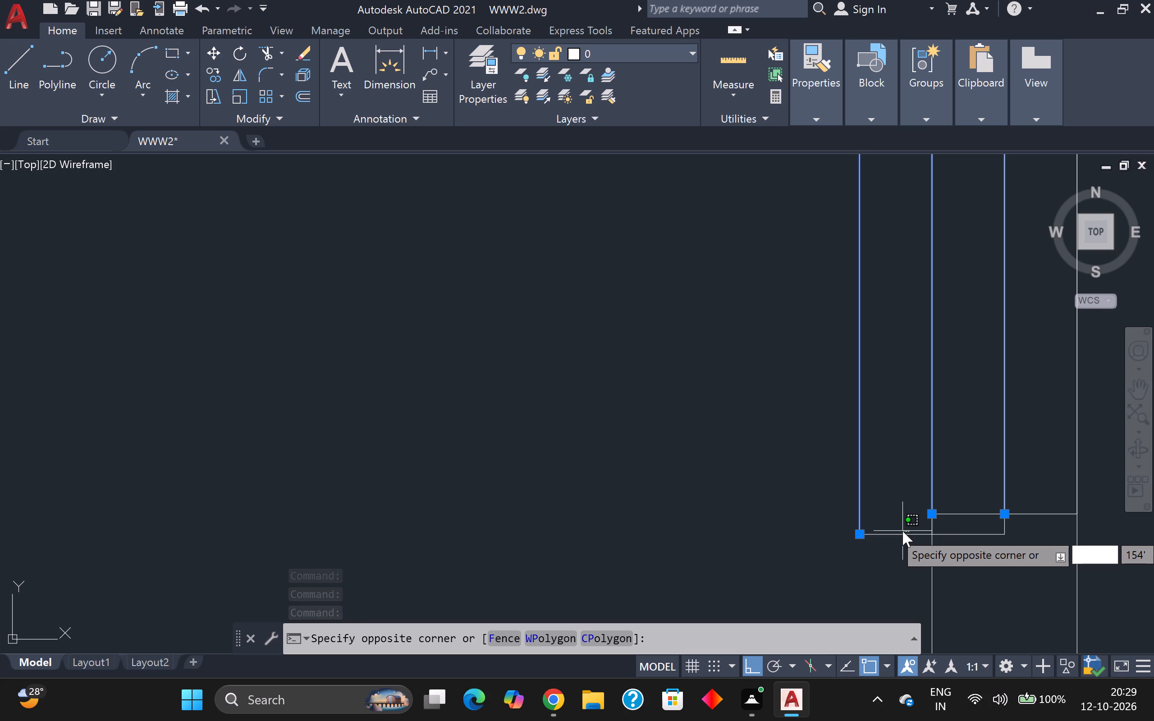
left_click(921, 536)
left_click(928, 537)
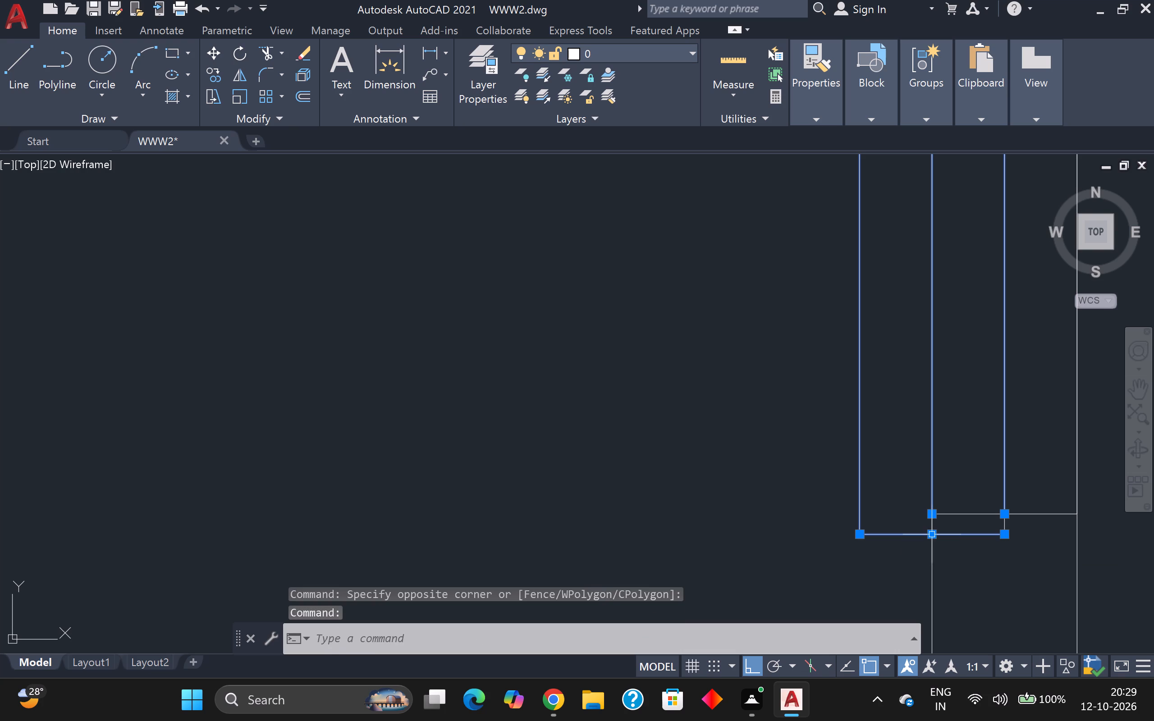
key("Delete")
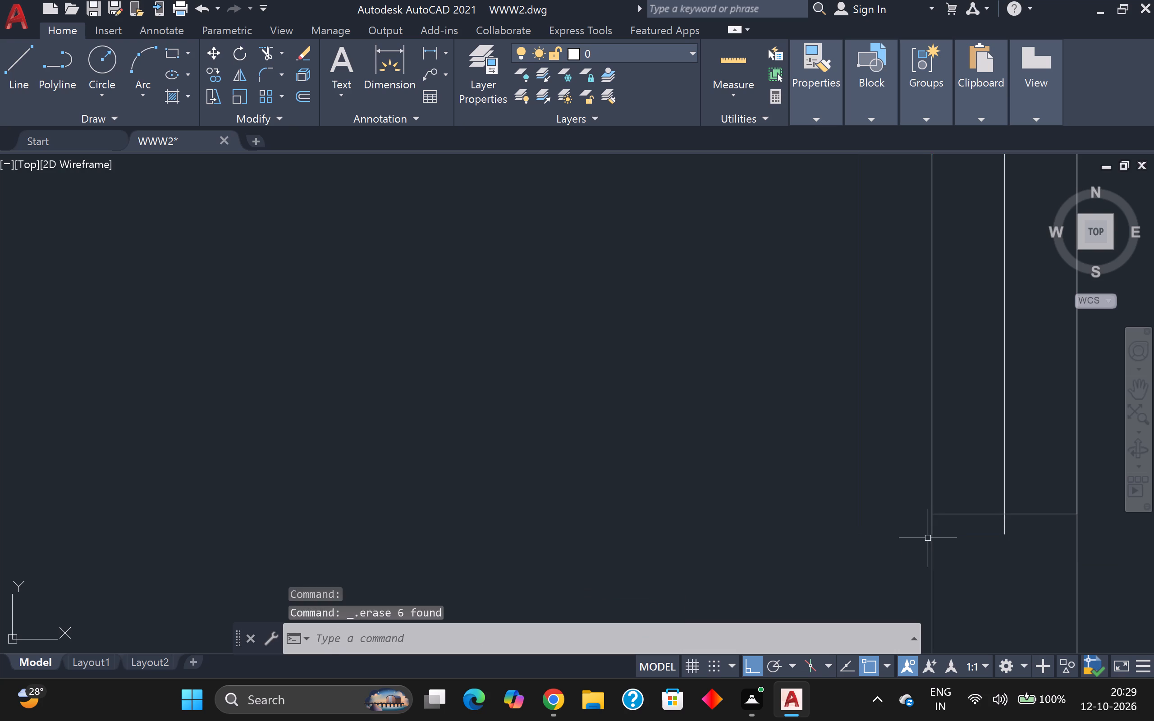
Erase the leftover vertical line that overshoots the end of the lowest unit's new window.
scroll(928, 538, "down", 2)
scroll(957, 551, "up", 2)
scroll(964, 554, "down", 2)
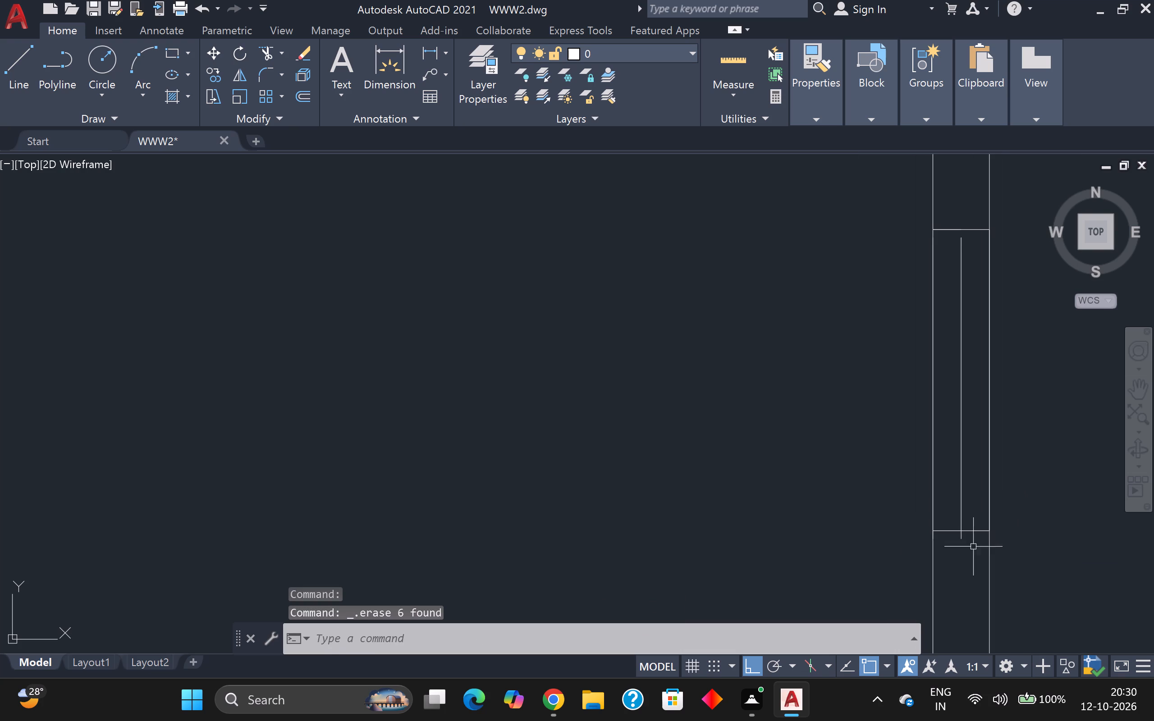
scroll(976, 541, "up", 2)
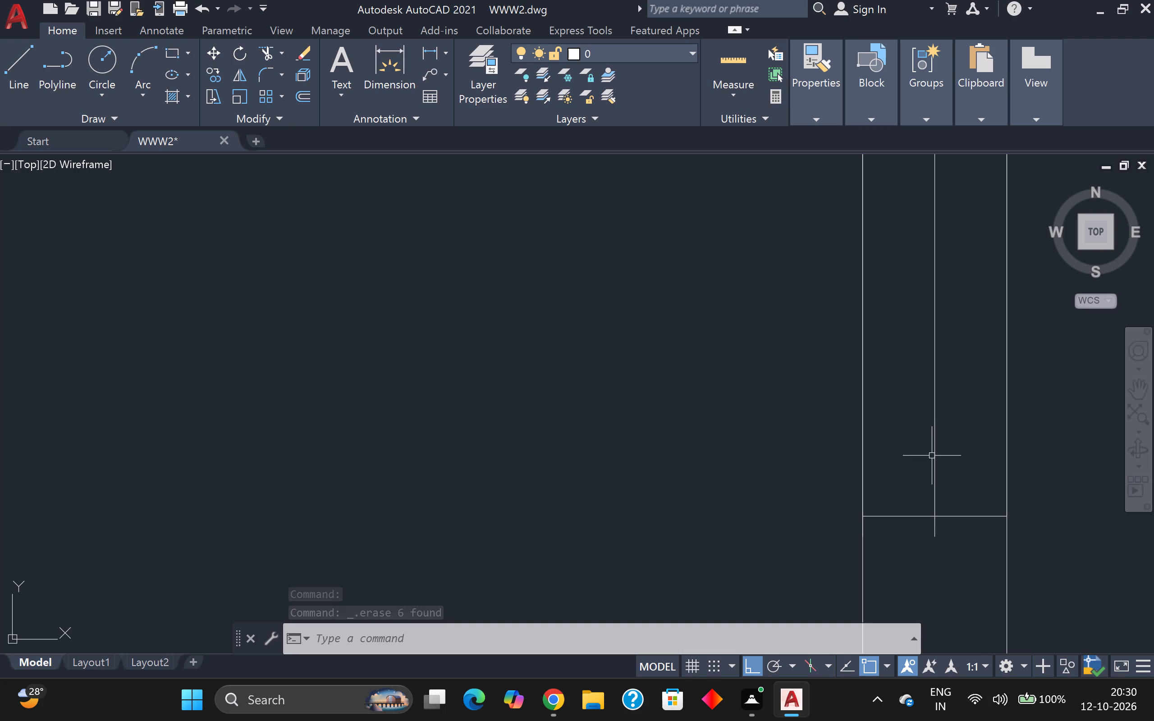
left_click(934, 456)
key("Delete")
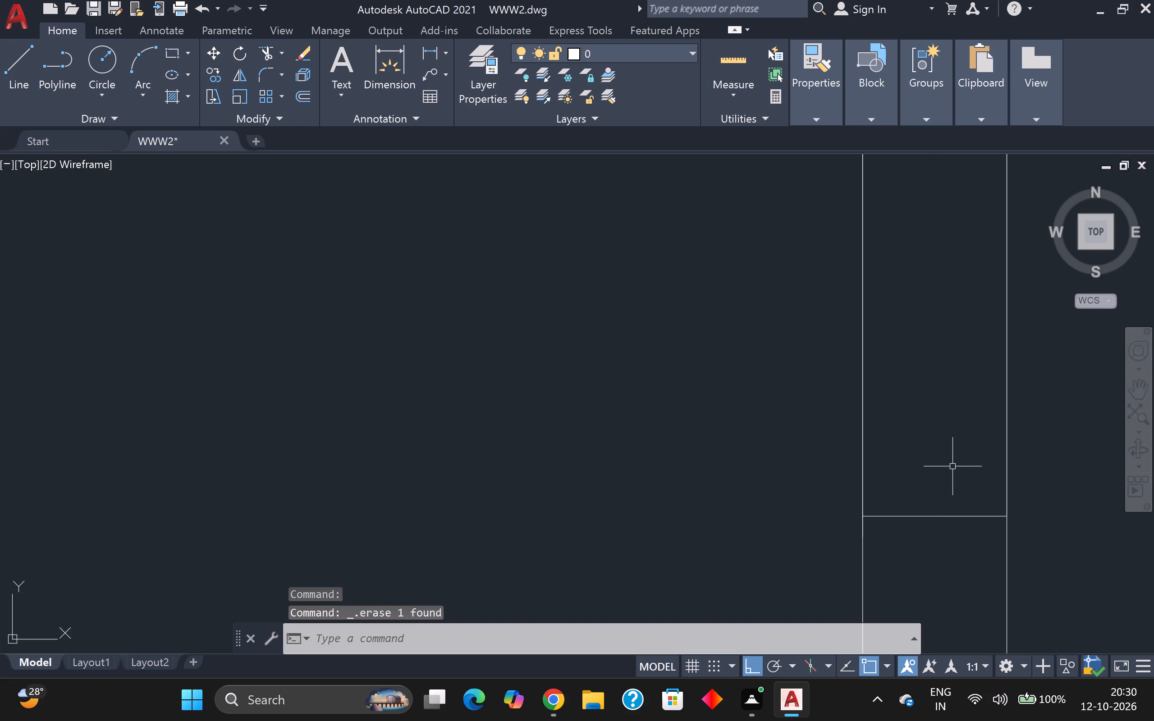
Draw a vertical centre line in the lowest unit's new window between the midpoints of its two end lines.
key("l")
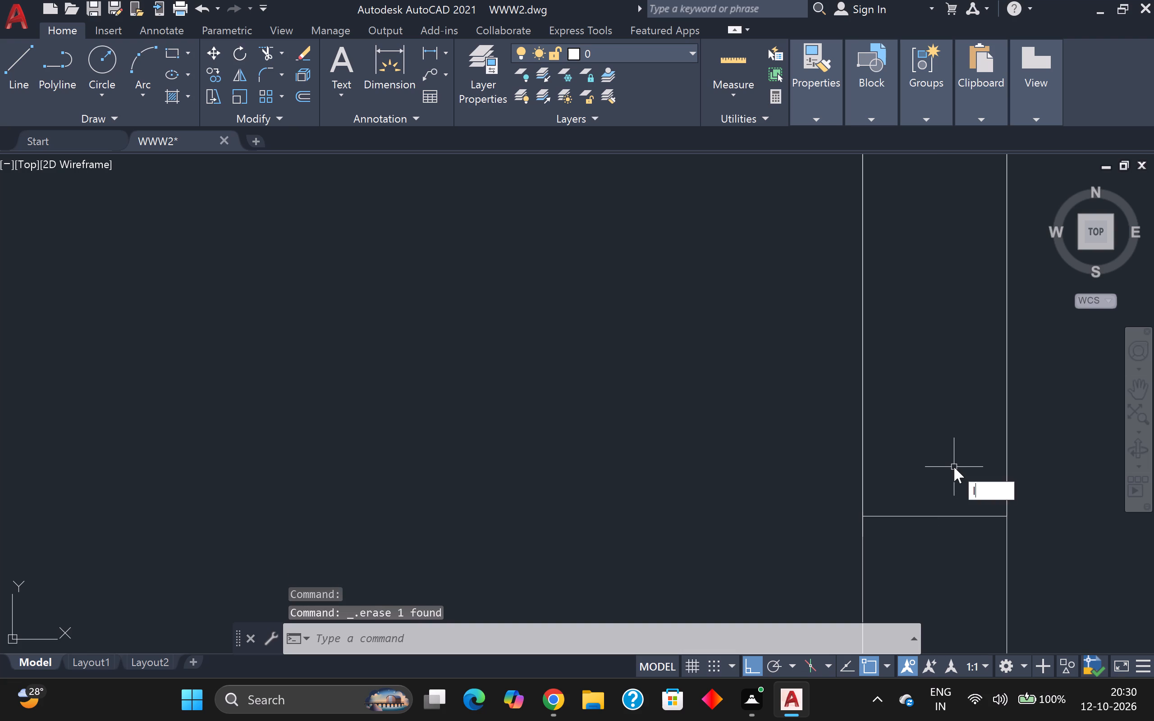
key("Return")
middle_click_drag(958, 389, 955, 633)
scroll(920, 370, "down", 1)
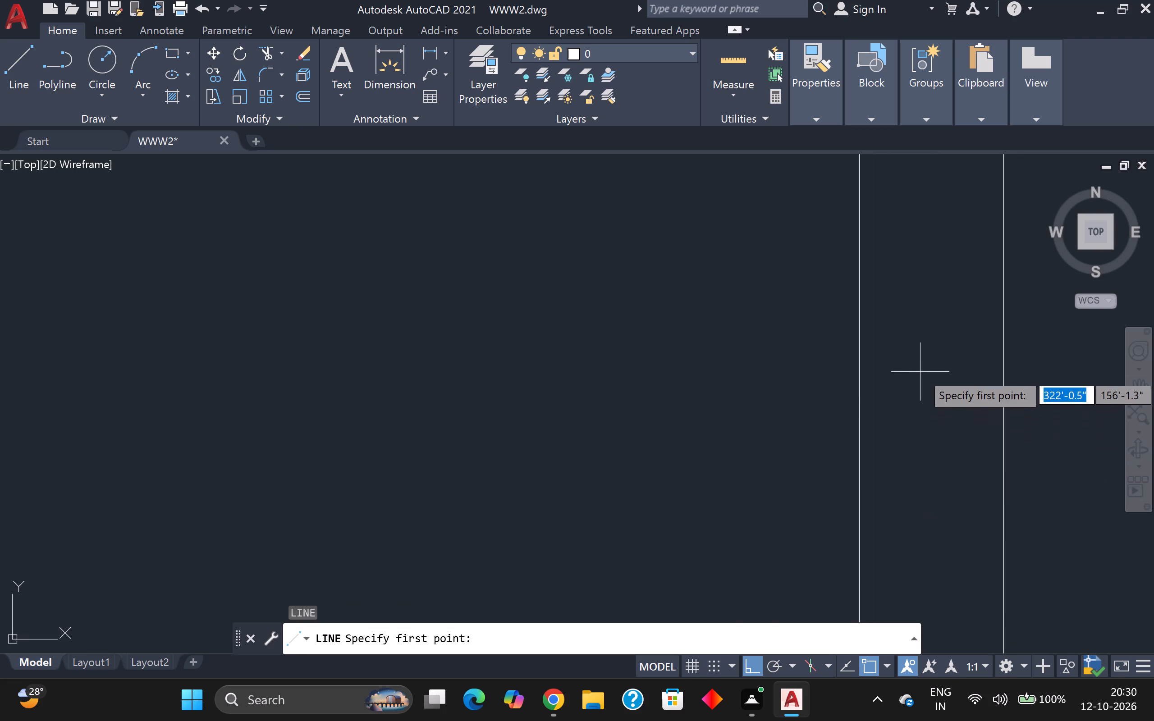
scroll(920, 370, "down", 2)
scroll(931, 288, "up", 2)
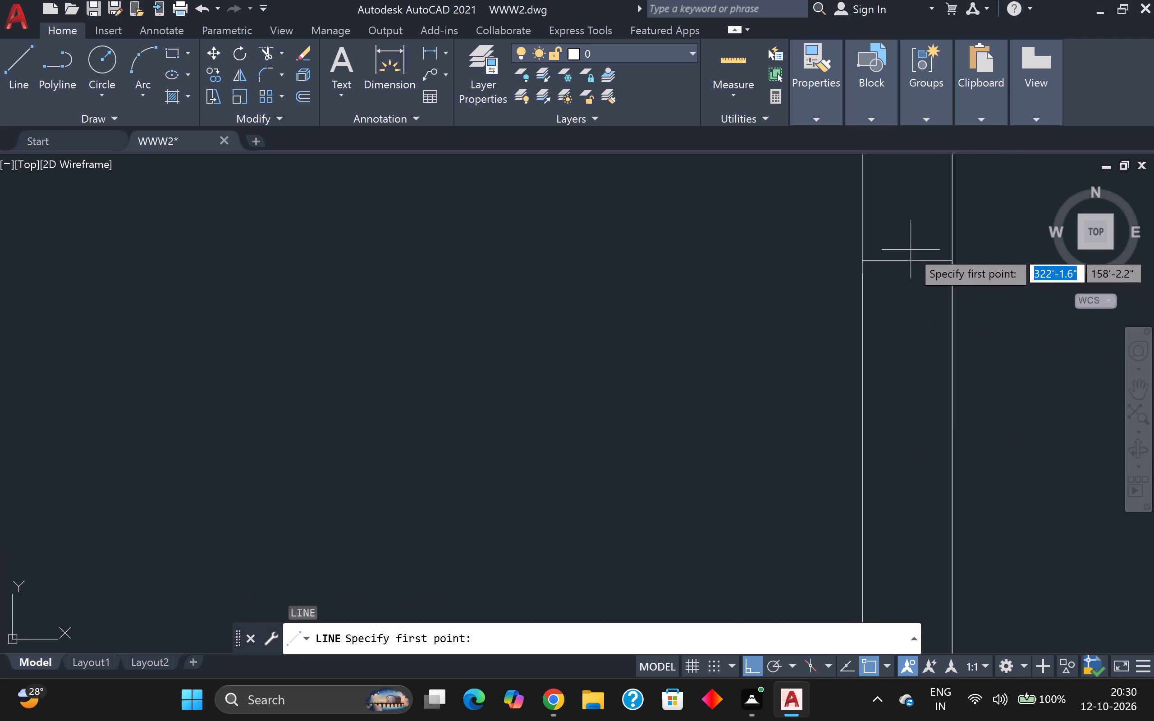
left_click_drag(908, 265, 908, 270)
middle_click_drag(914, 475, 904, 351)
middle_click_drag(888, 591, 879, 458)
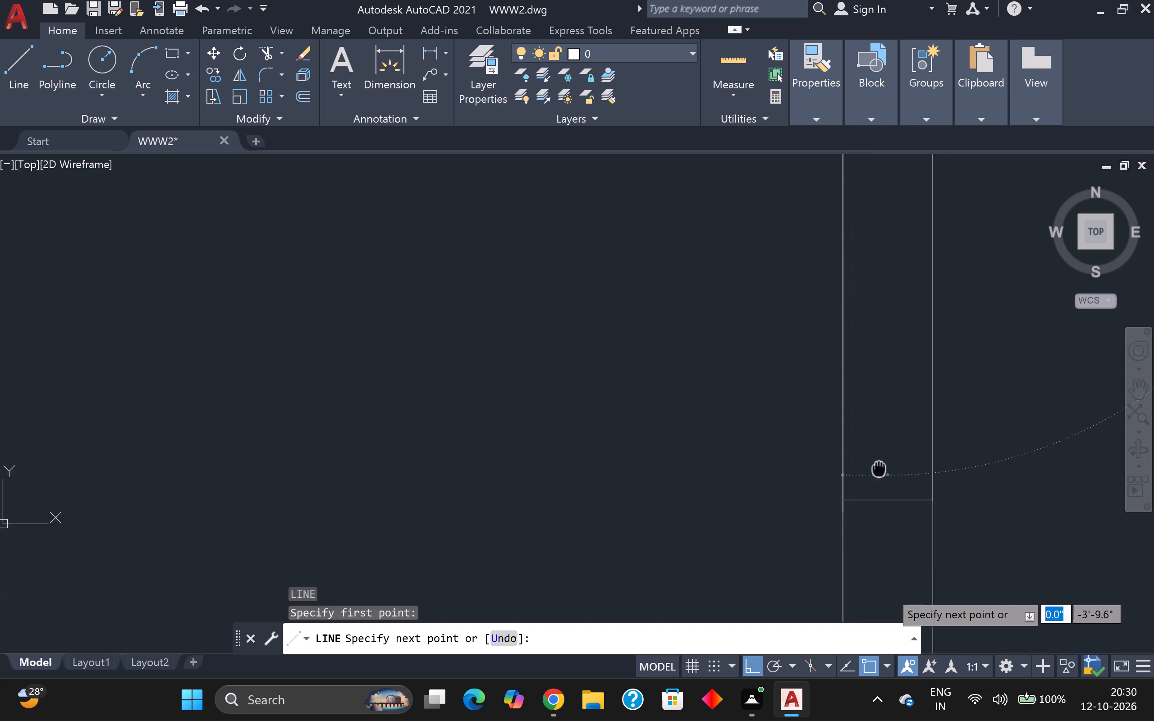
middle_click_drag(879, 458, 879, 440)
scroll(879, 440, "up", 1)
left_click(893, 481)
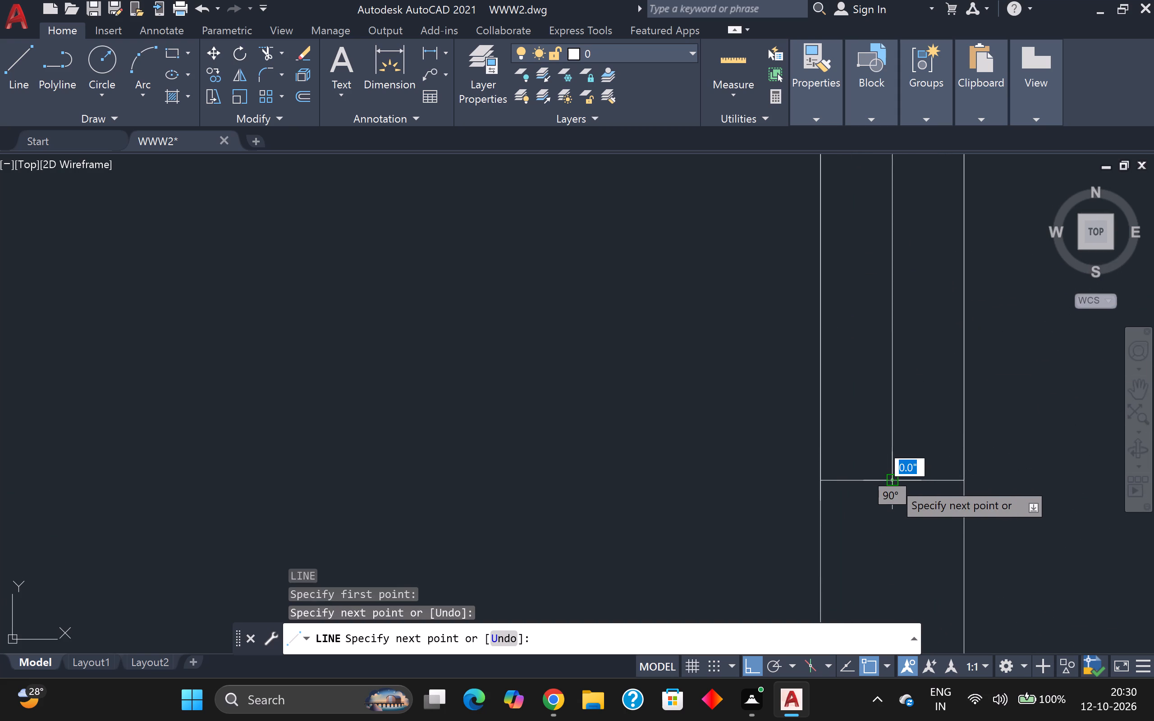
Look over the east-wall windows, the area around the staircase and the lowest unit's west wall.
key("Escape")
scroll(893, 481, "down", 3)
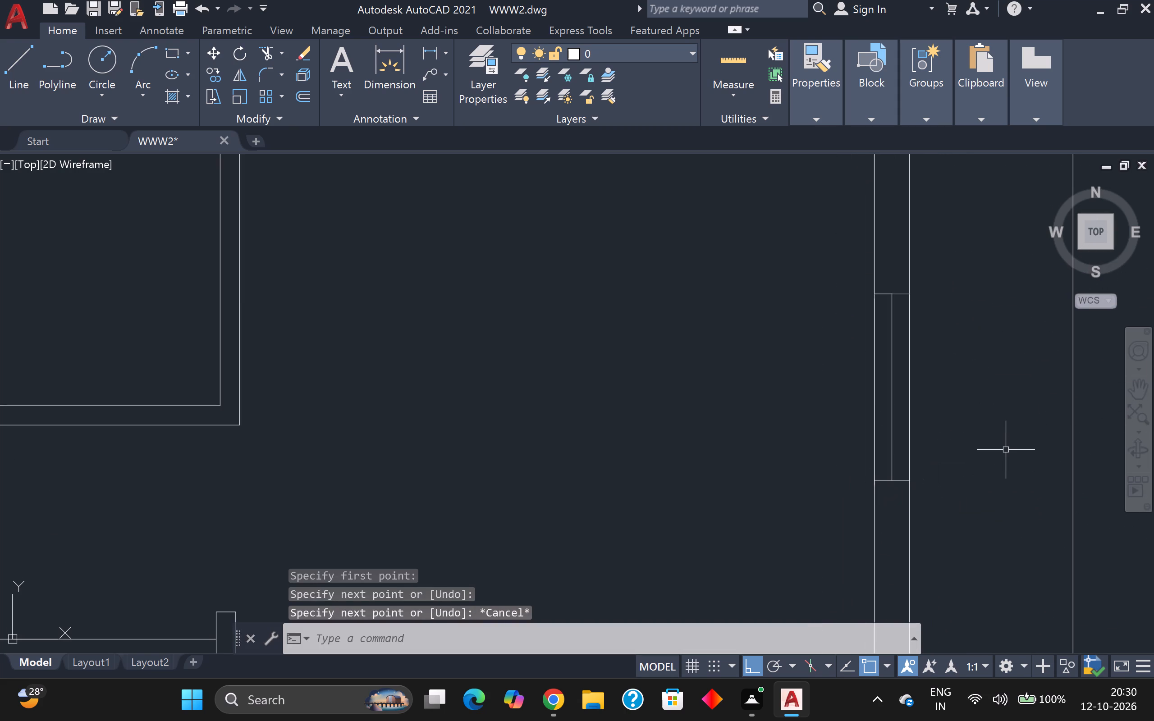
middle_click_drag(1006, 450, 1017, 564)
scroll(1016, 561, "up", 1)
scroll(1018, 529, "down", 2)
middle_click_drag(1009, 509, 1002, 495)
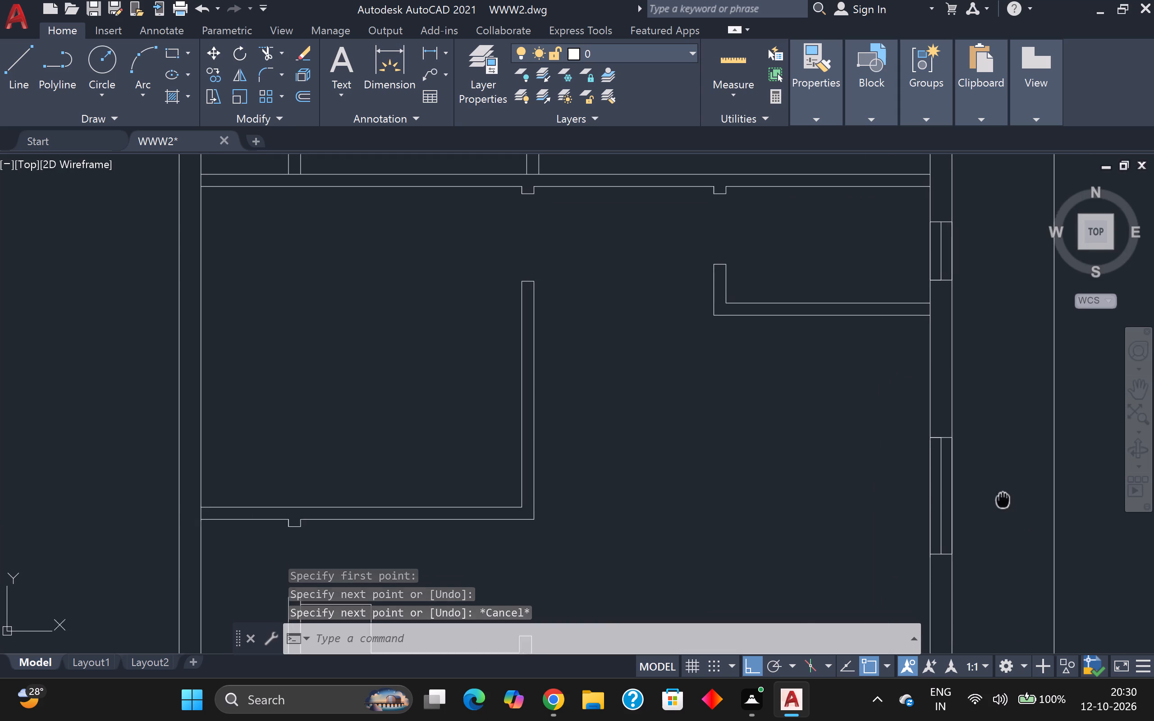
middle_click_drag(1002, 495, 981, 362)
scroll(986, 333, "down", 2)
scroll(979, 392, "up", 1)
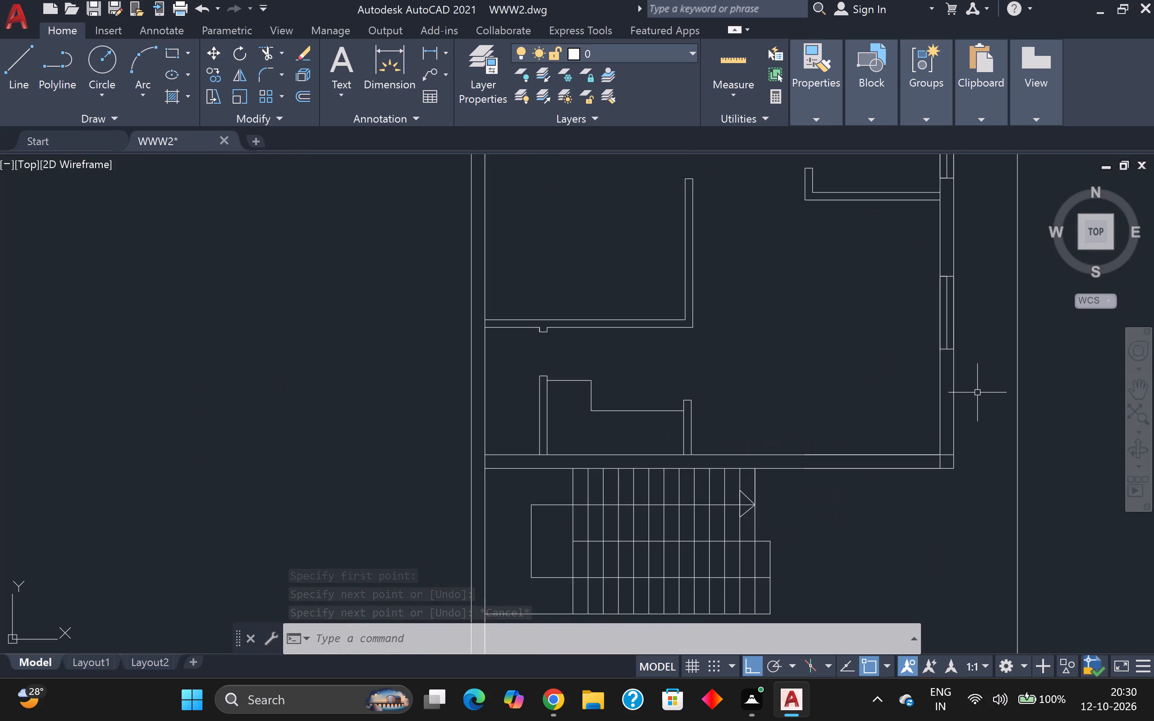
middle_click_drag(909, 379, 942, 473)
scroll(917, 464, "down", 1)
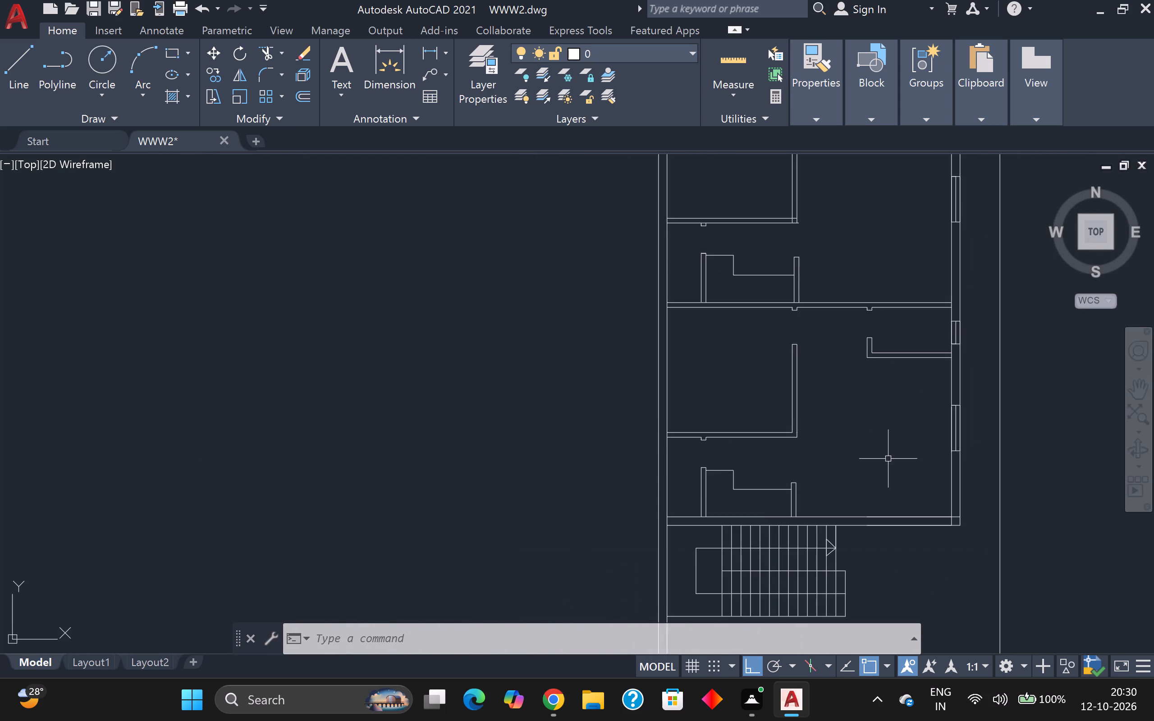
scroll(881, 464, "down", 1)
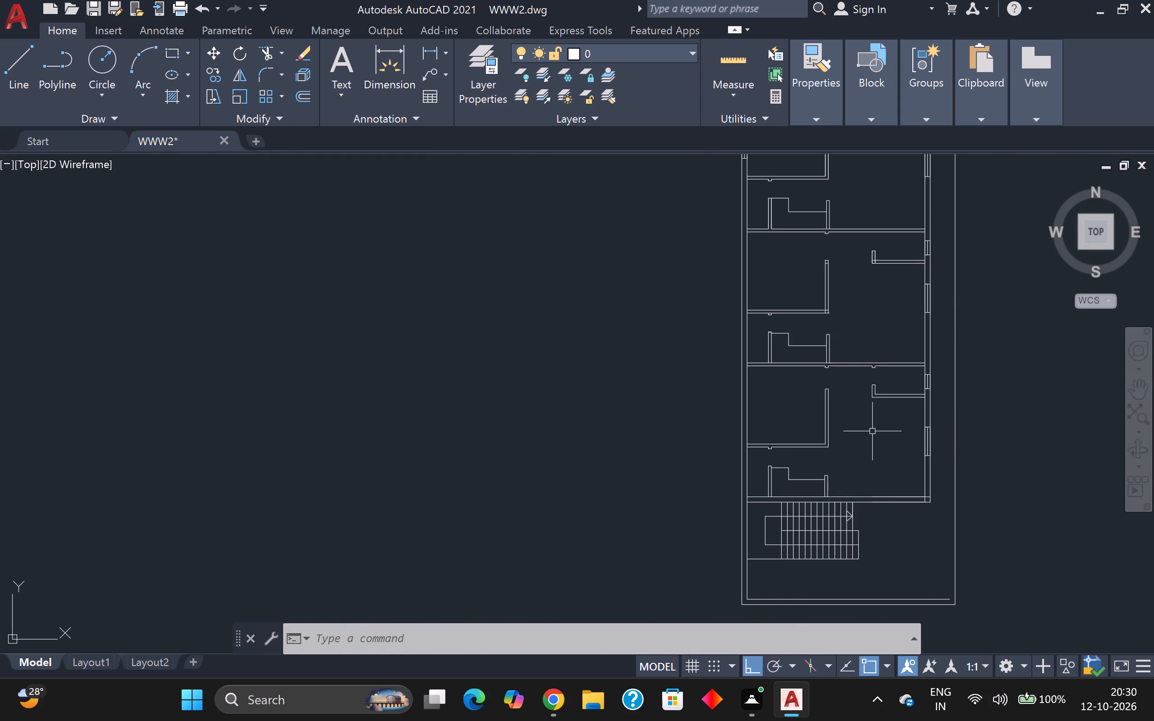
scroll(798, 397, "up", 2)
scroll(798, 397, "down", 2)
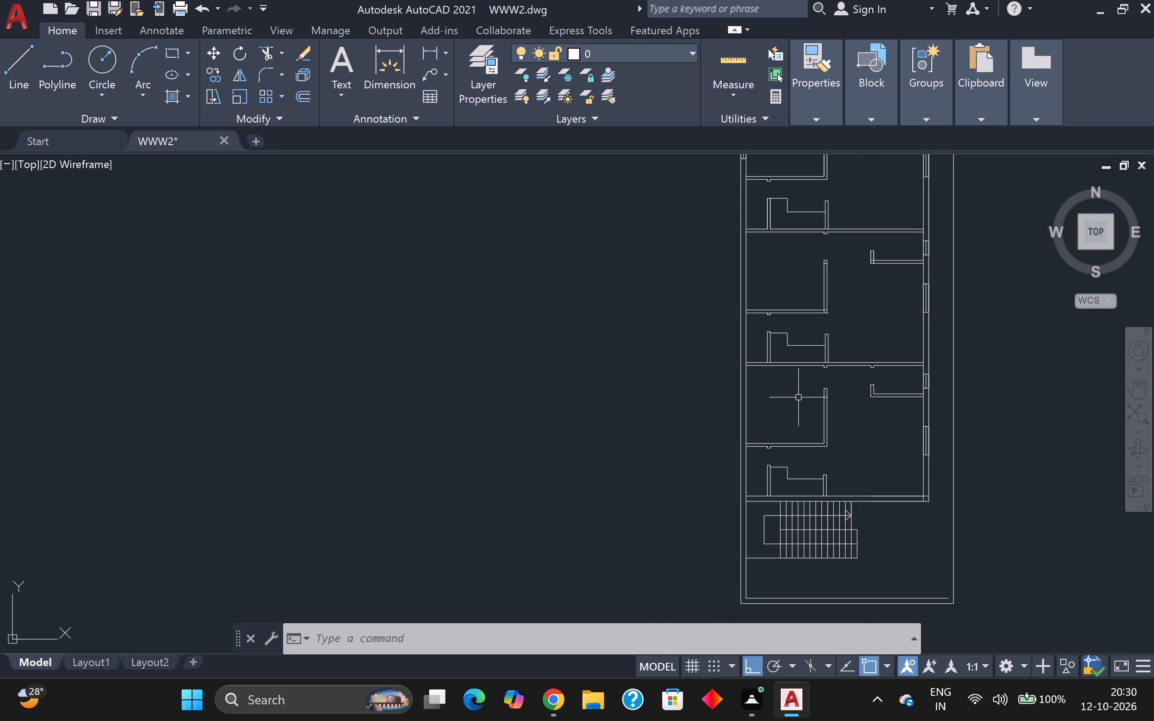
scroll(798, 397, "down", 1)
middle_click_drag(798, 397, 833, 420)
scroll(791, 462, "up", 3)
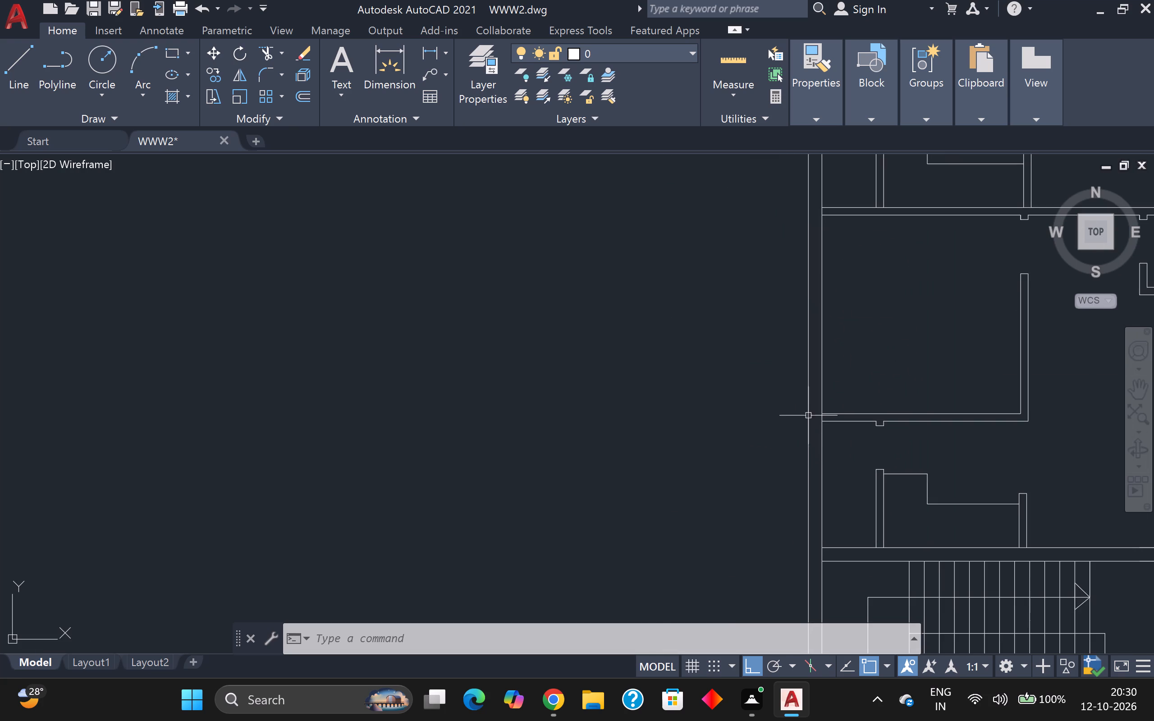
scroll(811, 412, "up", 2)
scroll(812, 407, "down", 3)
scroll(824, 388, "up", 1)
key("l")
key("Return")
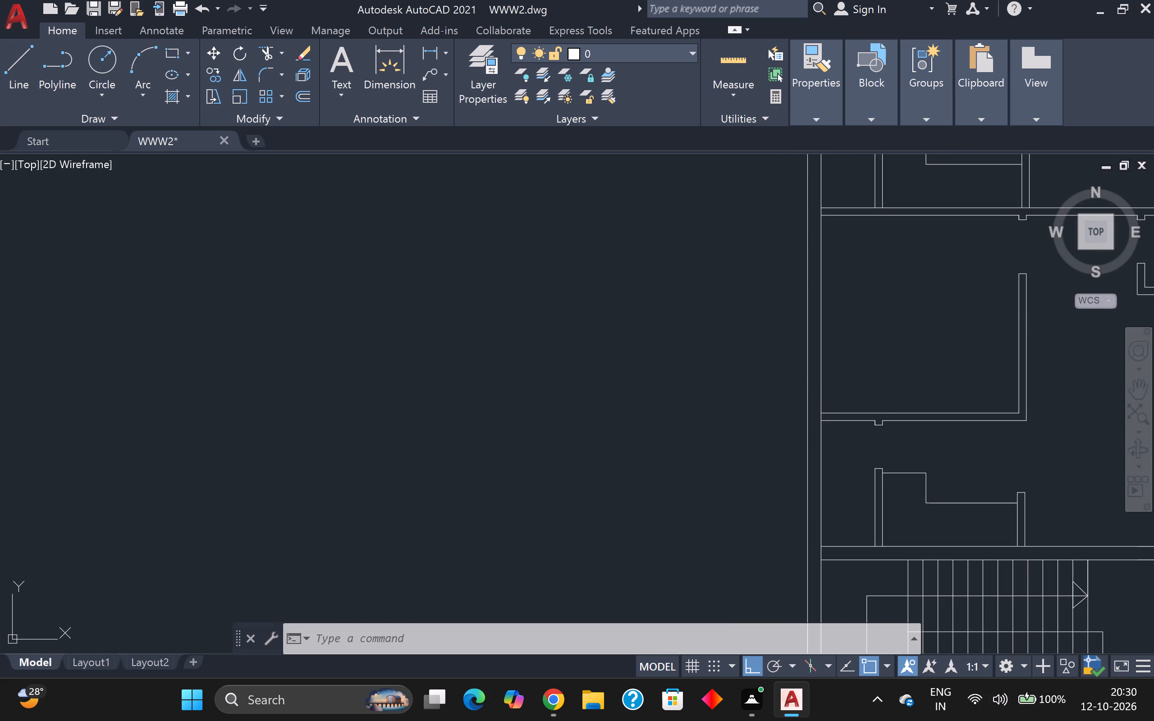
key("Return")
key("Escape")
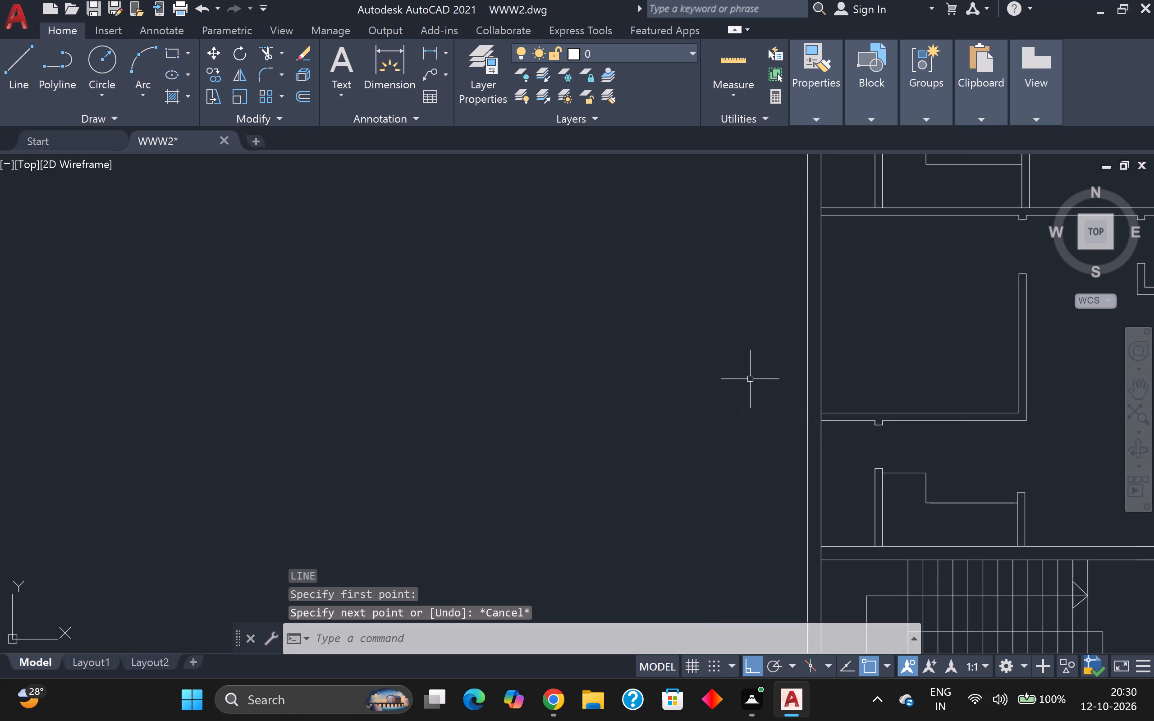
Draw a 3' long window across the 9" thick west wall of the lowest unit, with end lines and a vertical centre line.
key("l")
key("Return")
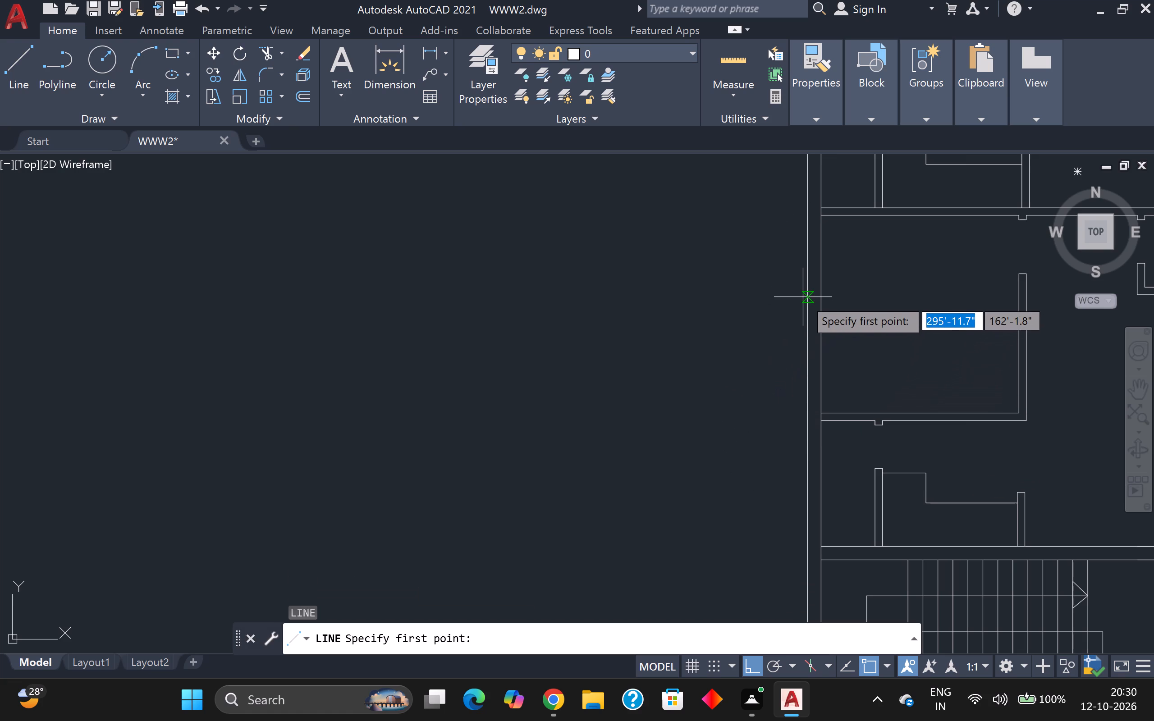
left_click(808, 335)
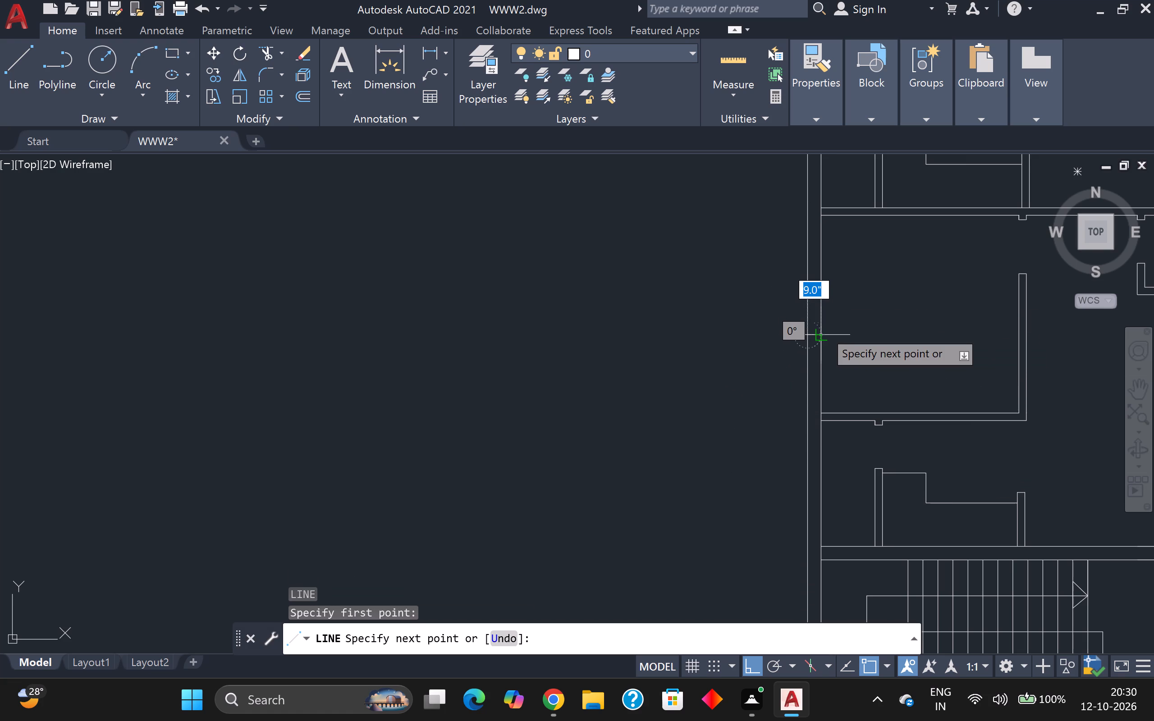
left_click(823, 329)
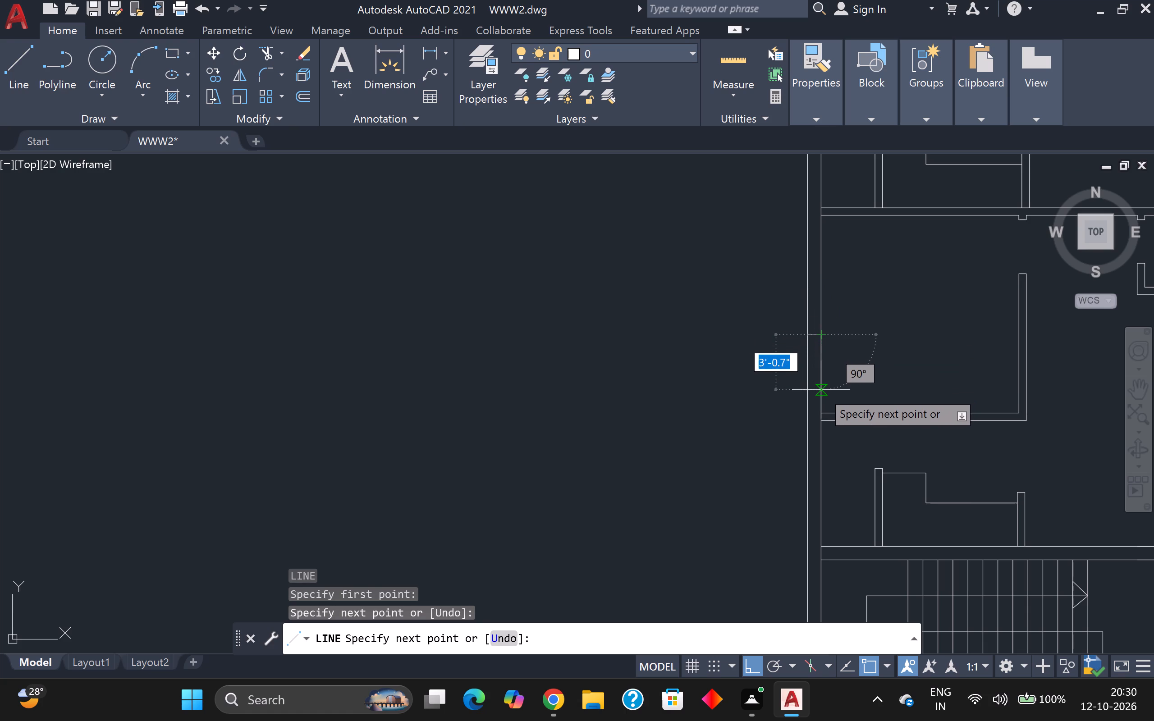
type("3'")
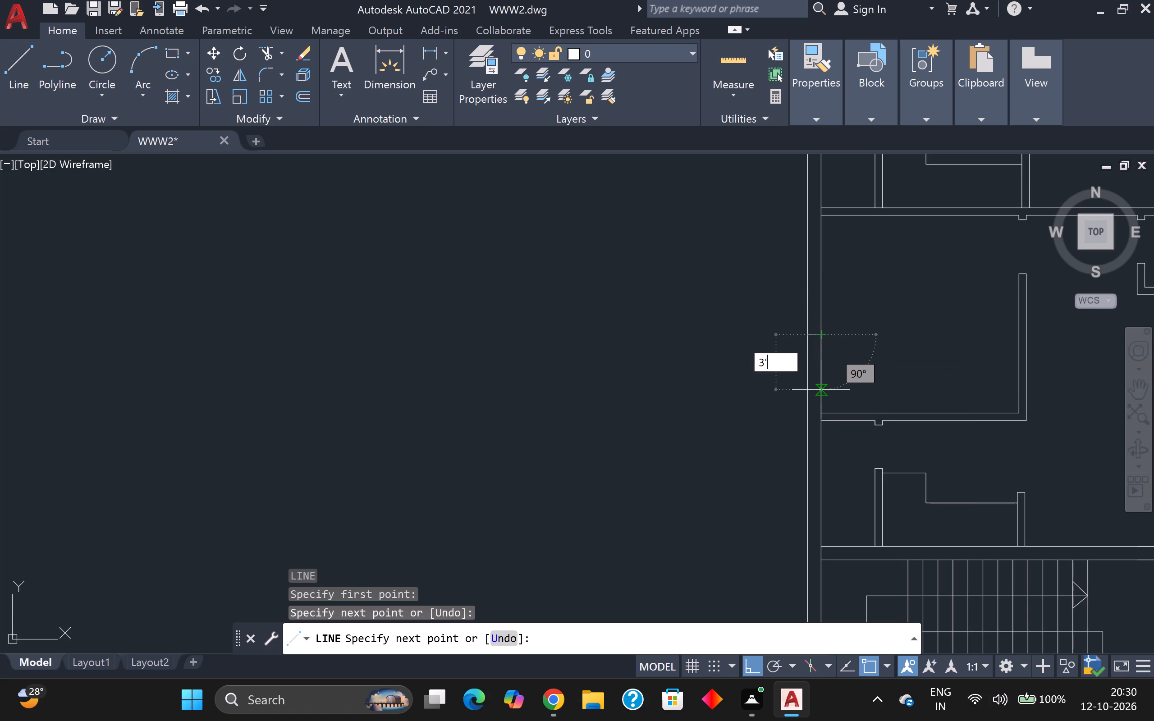
key("Return")
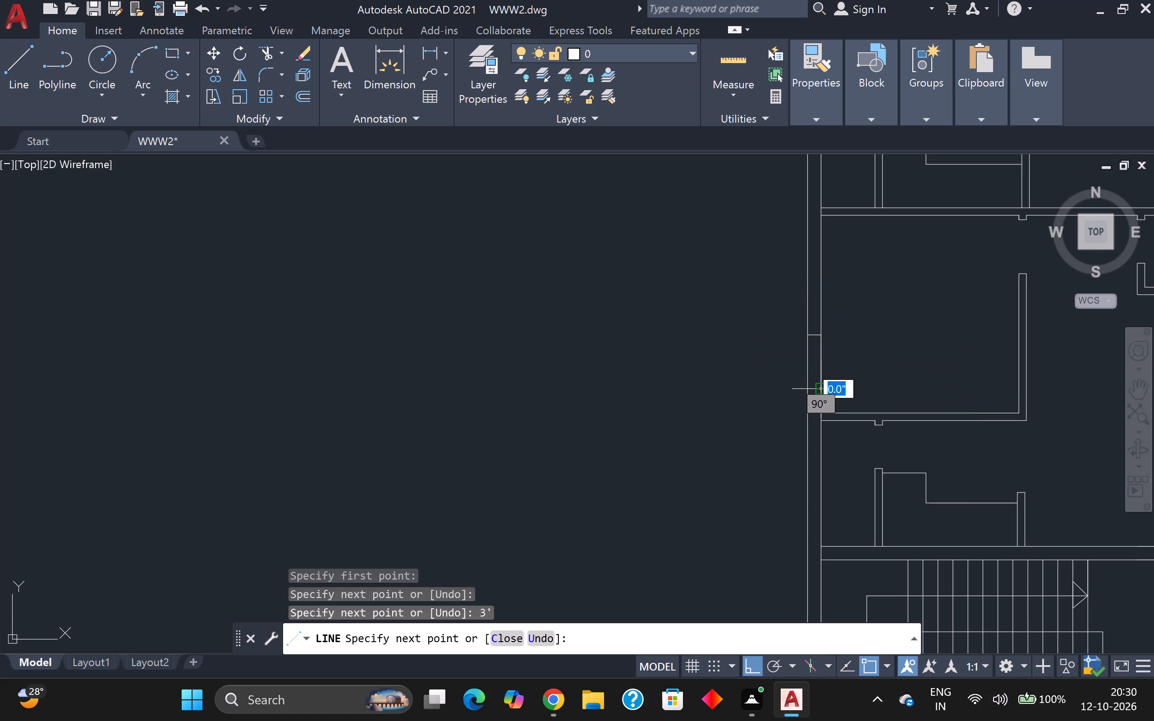
left_click(805, 382)
left_click(807, 332)
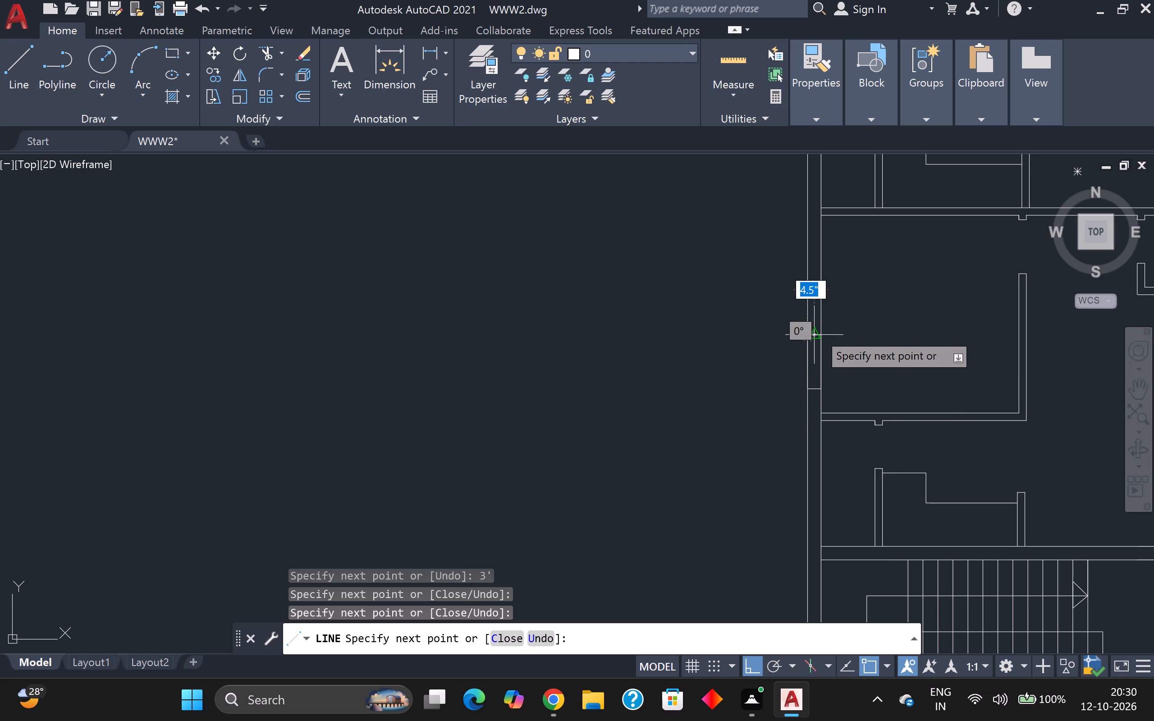
left_click(817, 332)
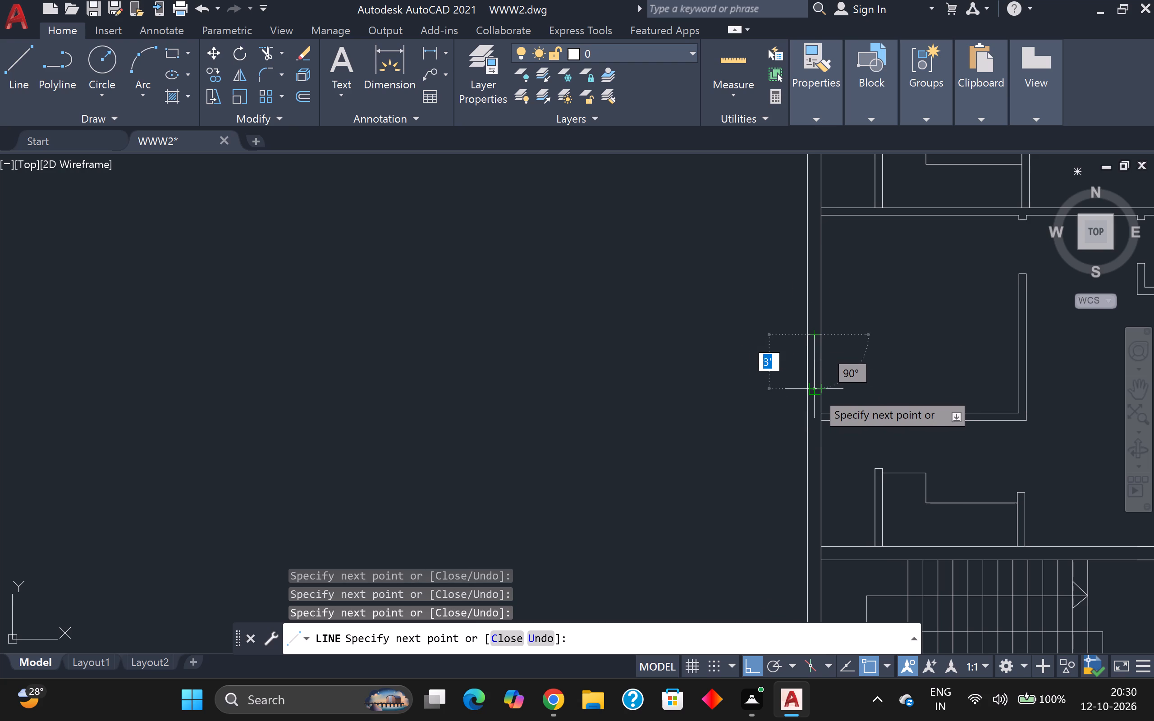
left_click(815, 391)
key("Escape")
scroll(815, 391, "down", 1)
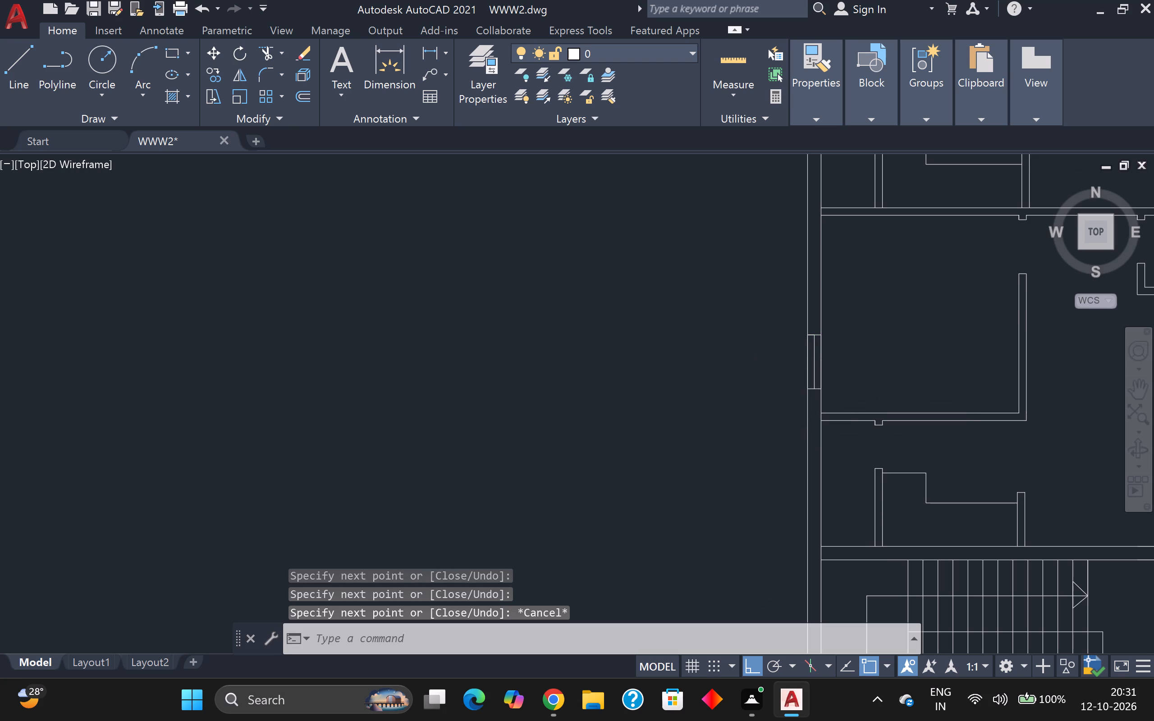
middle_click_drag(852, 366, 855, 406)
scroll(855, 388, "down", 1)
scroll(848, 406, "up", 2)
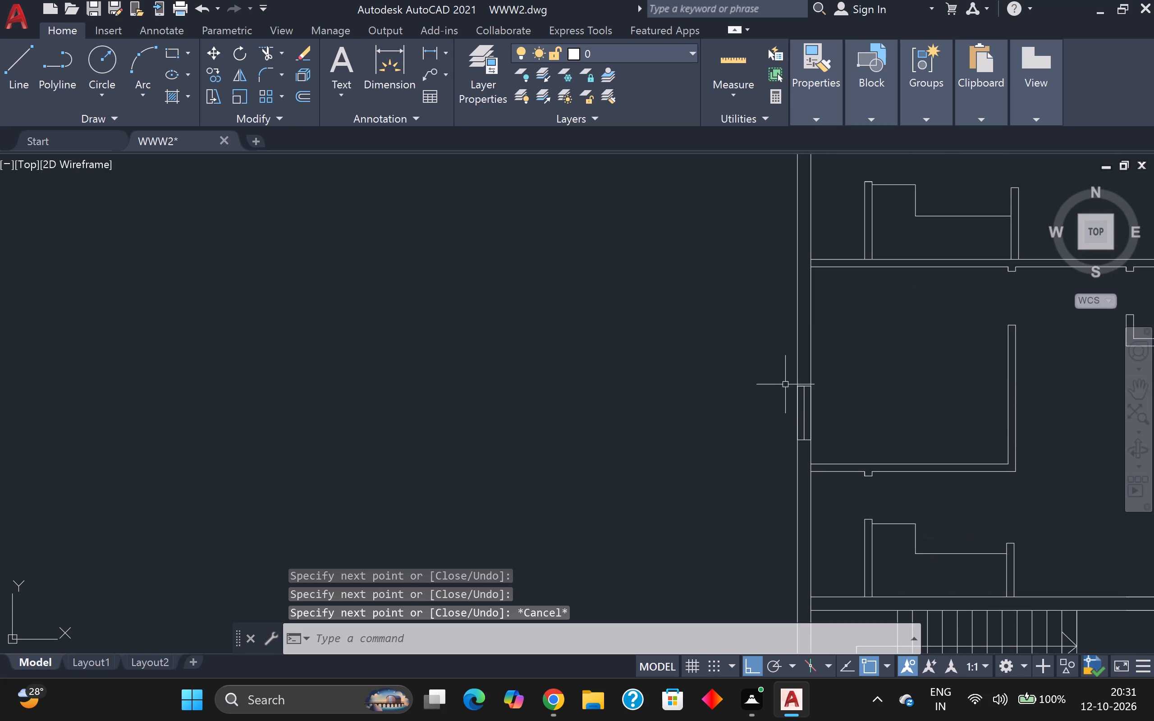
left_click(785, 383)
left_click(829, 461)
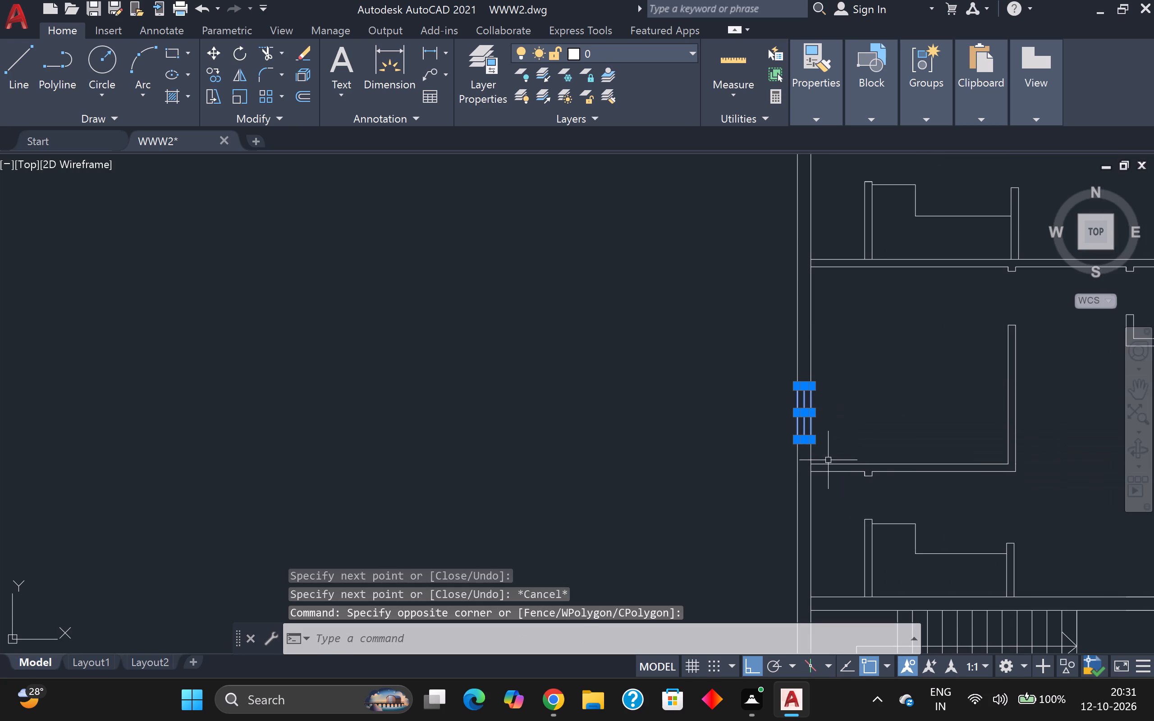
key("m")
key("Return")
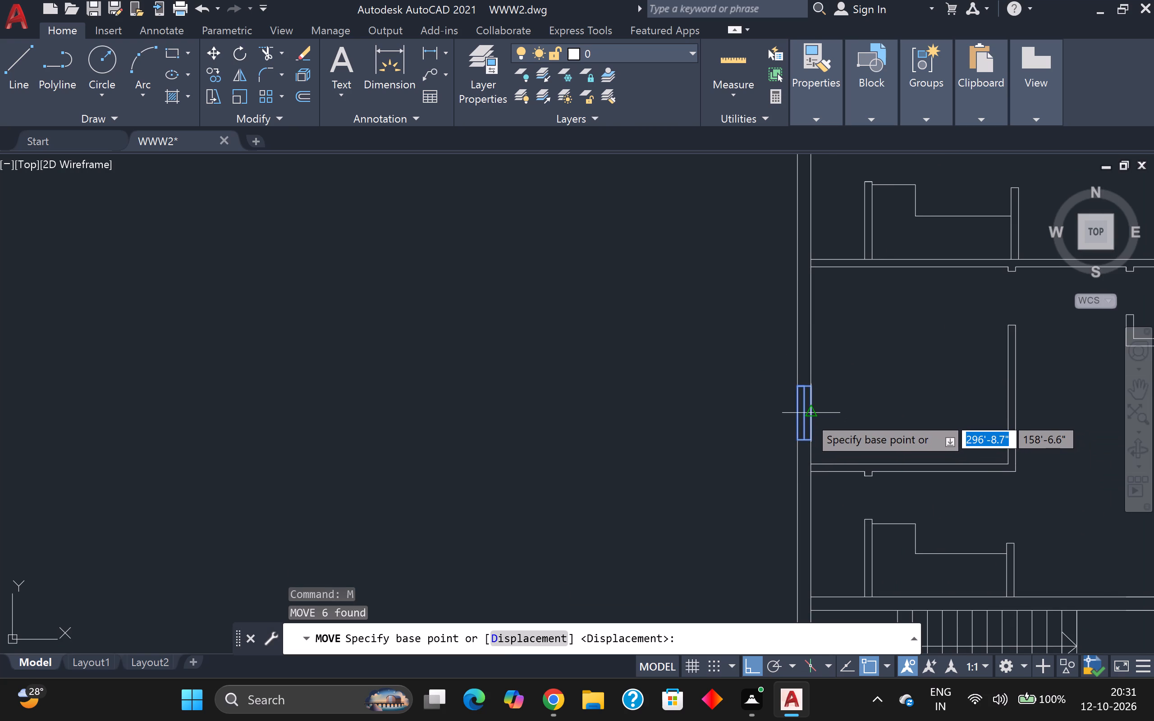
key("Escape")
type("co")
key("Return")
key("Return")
Copy the lowest unit's west-wall window about 19'-4" up to the middle unit's west wall, placing two copies.
left_click(792, 392)
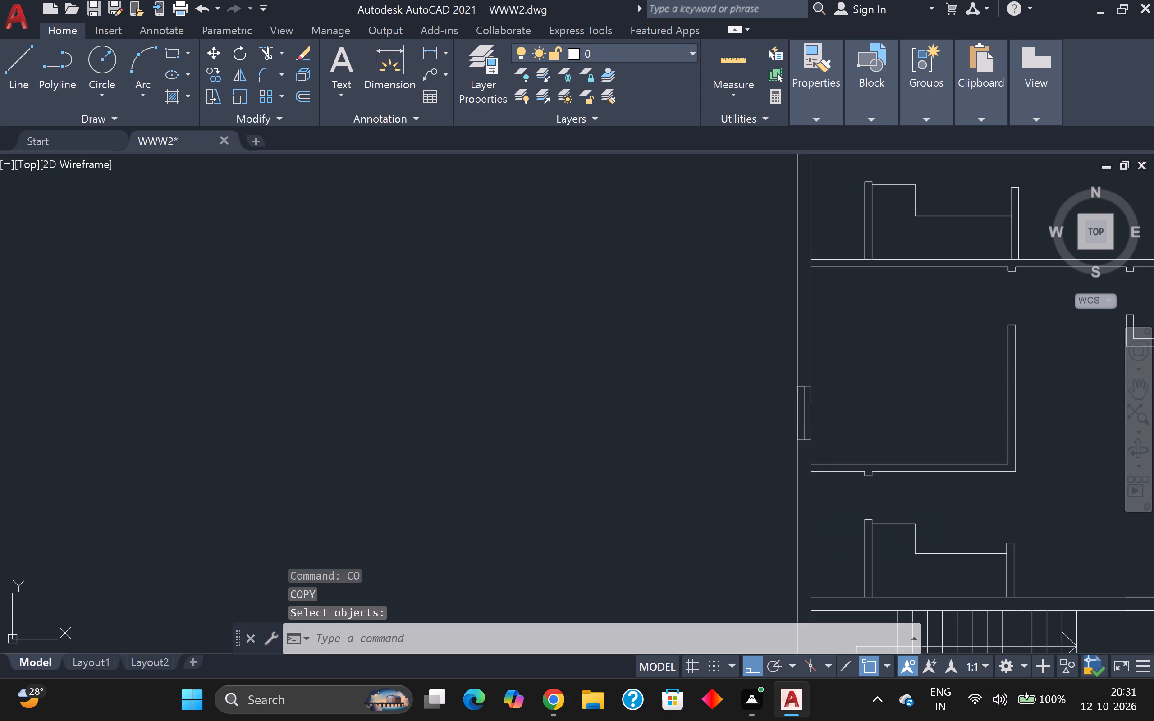
left_click(820, 449)
left_click(795, 390)
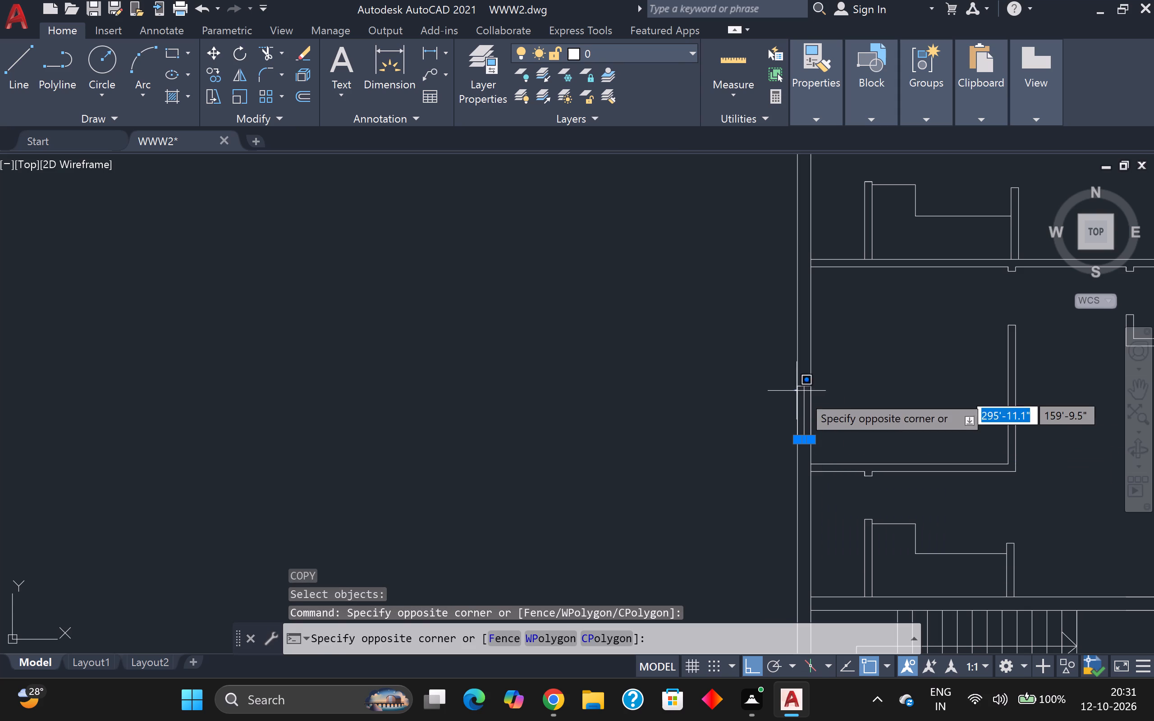
left_click(844, 452)
left_click(783, 378)
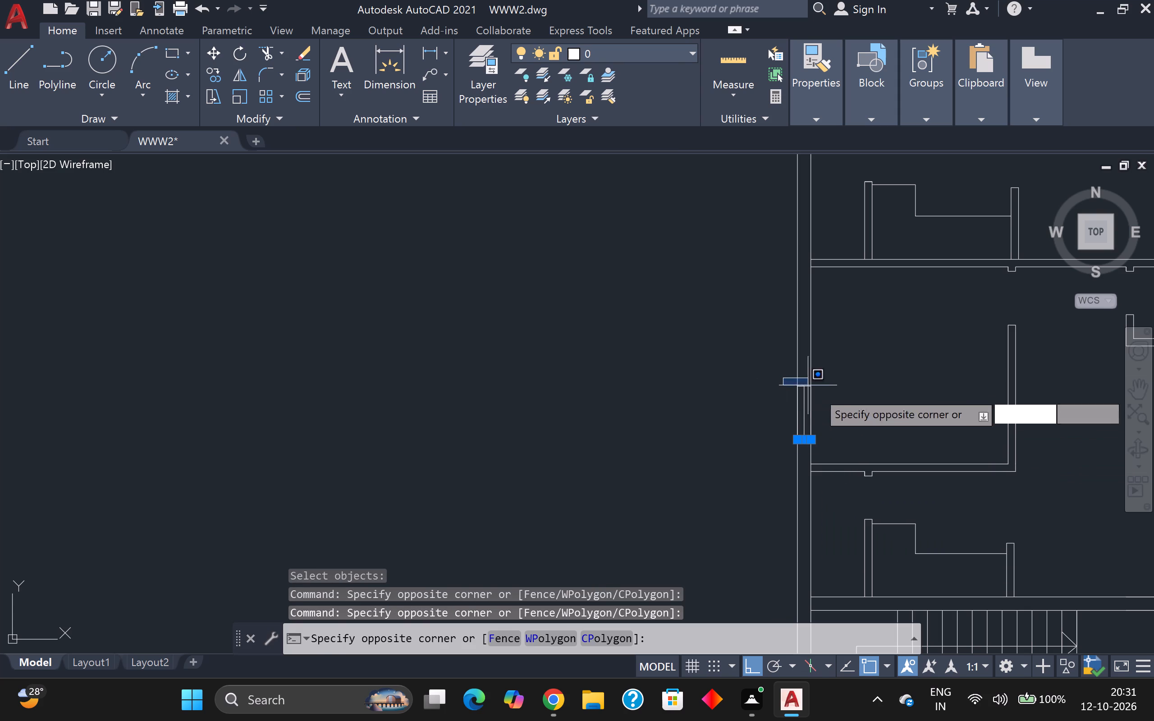
left_click(833, 464)
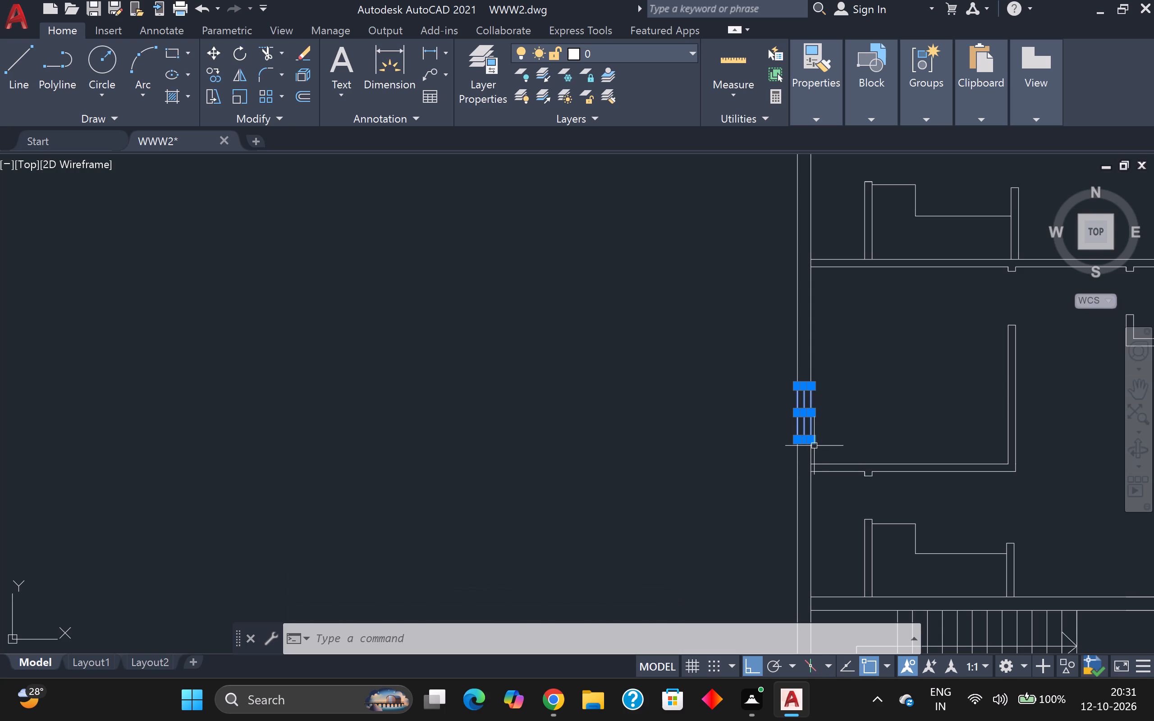
key("c")
key("o")
key("Return")
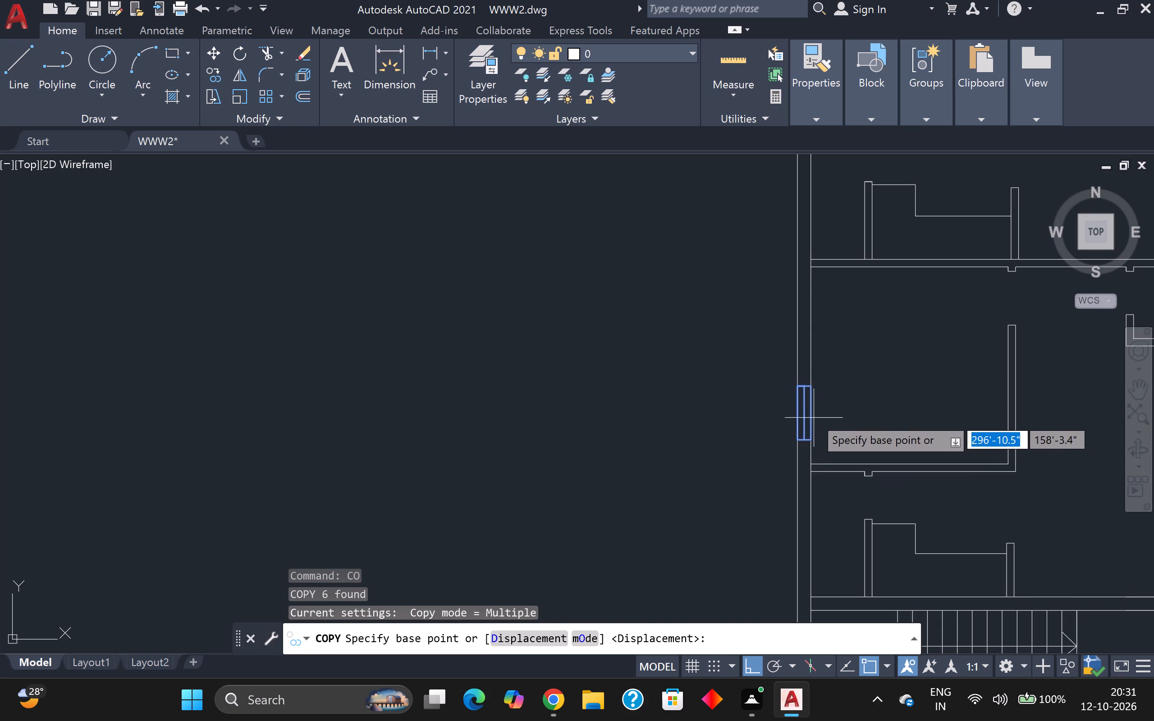
left_click(802, 410)
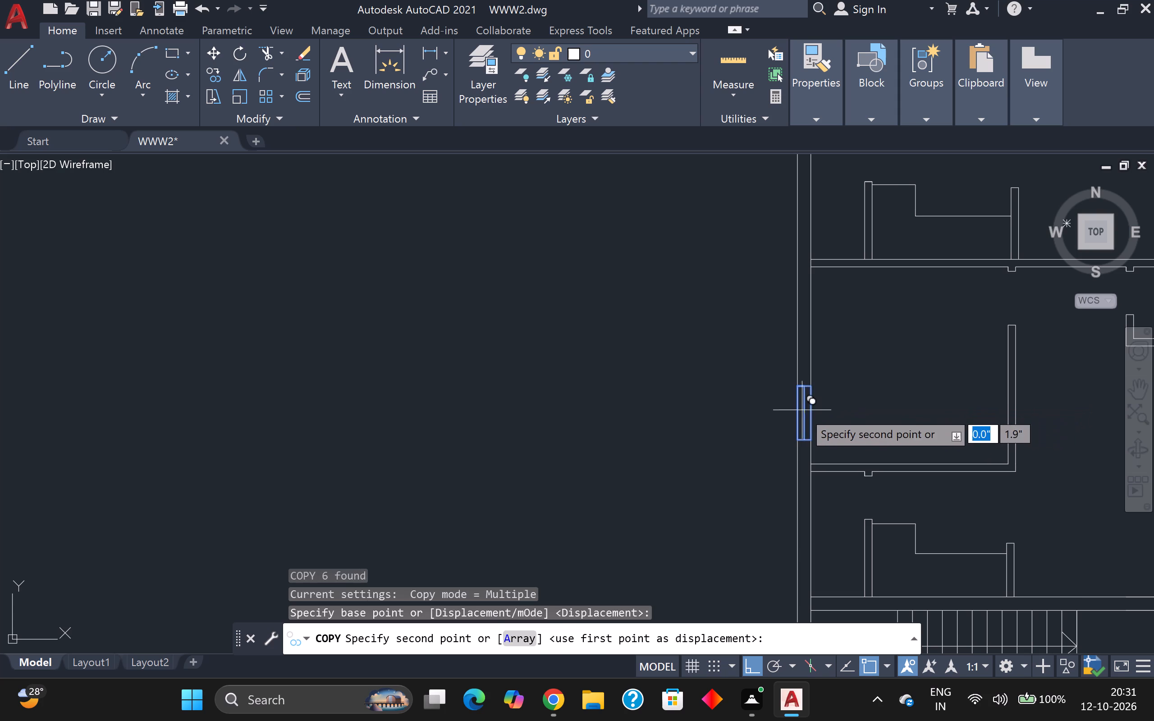
middle_click_drag(799, 322, 800, 496)
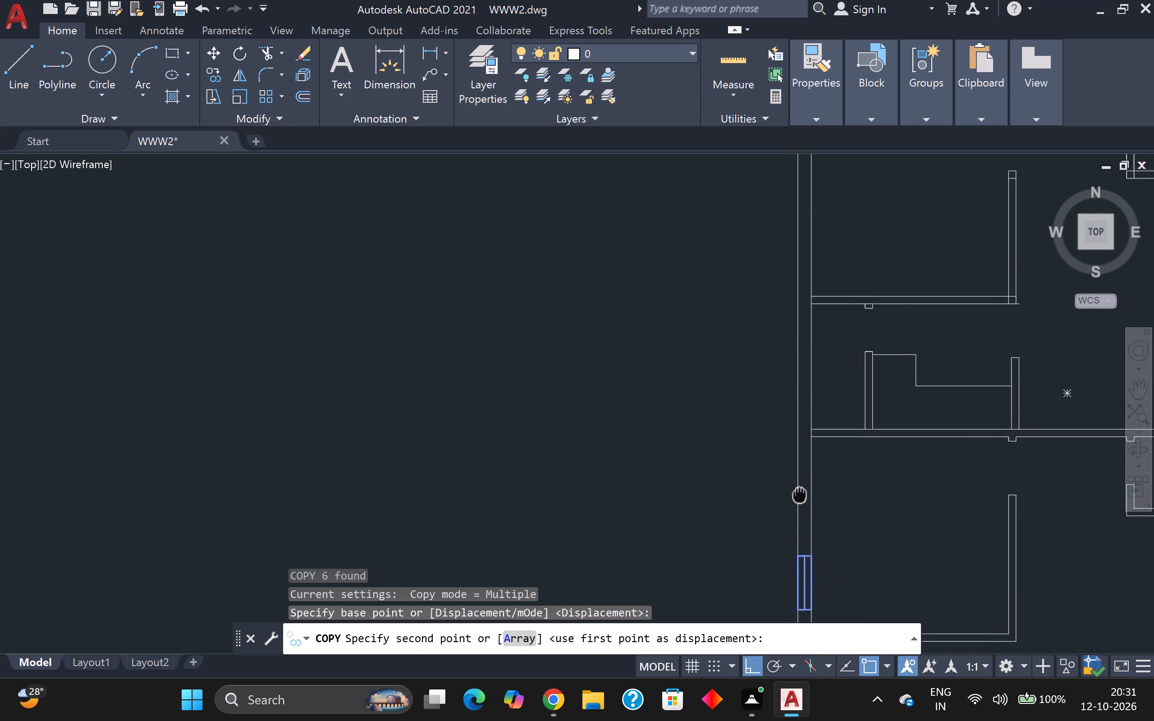
middle_click_drag(800, 496, 798, 519)
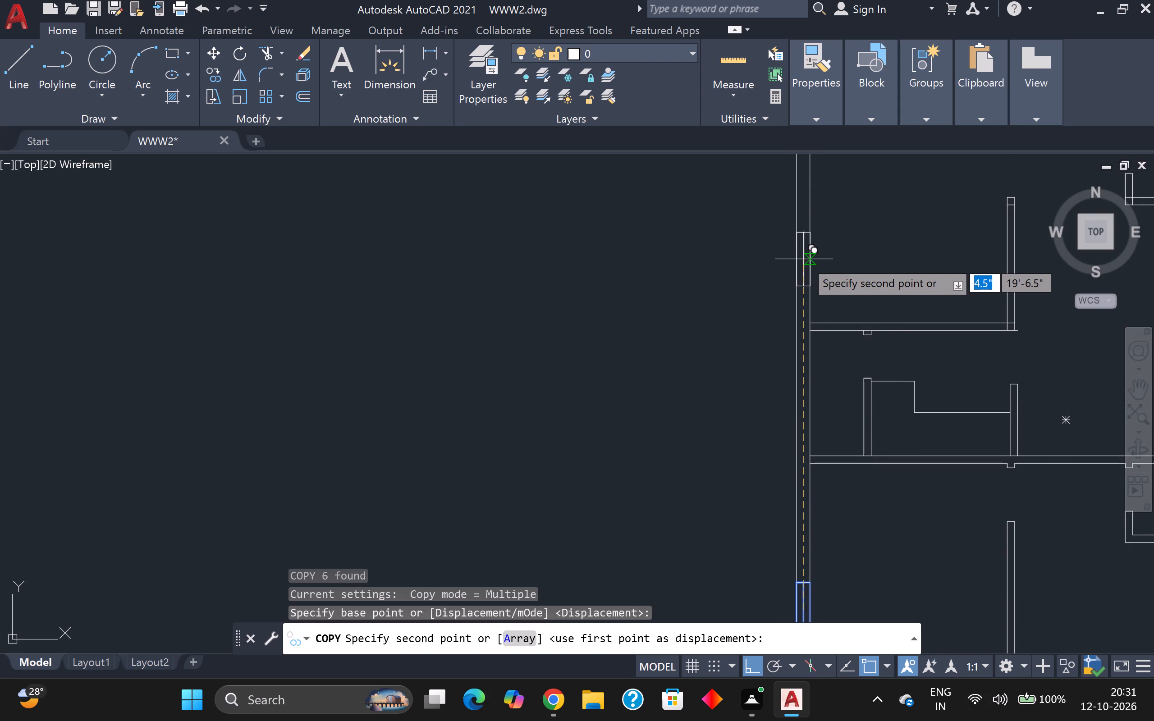
left_click(803, 259)
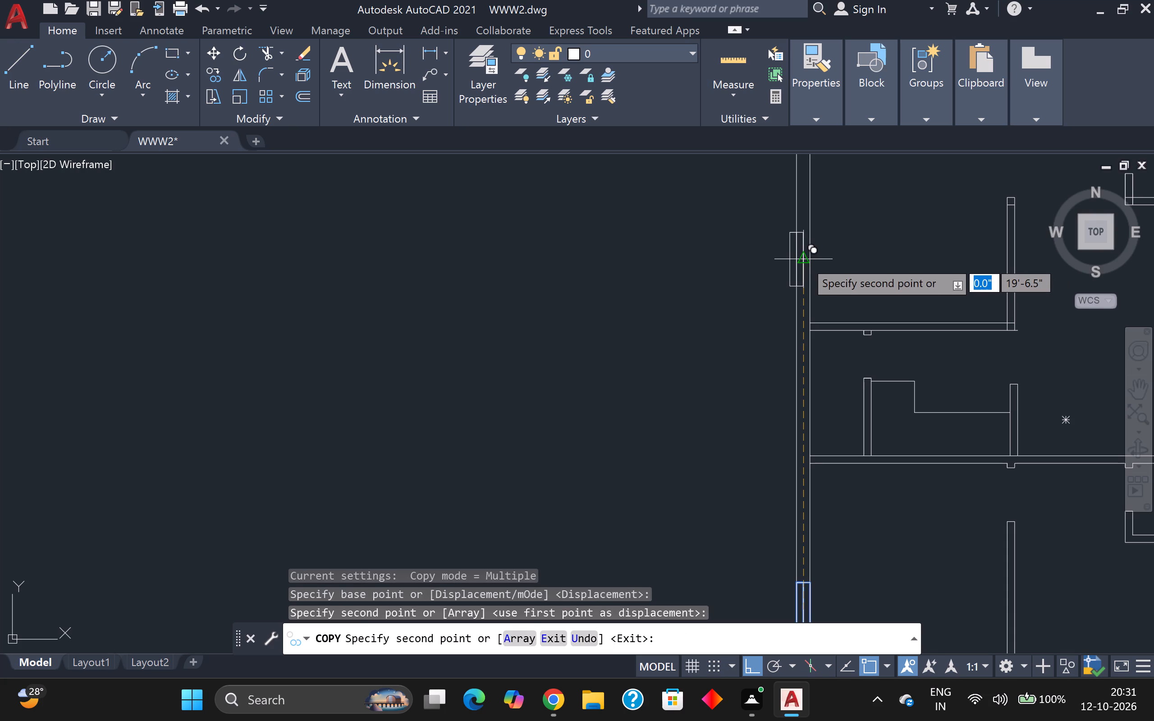
scroll(807, 263, "up", 4)
left_click(807, 263)
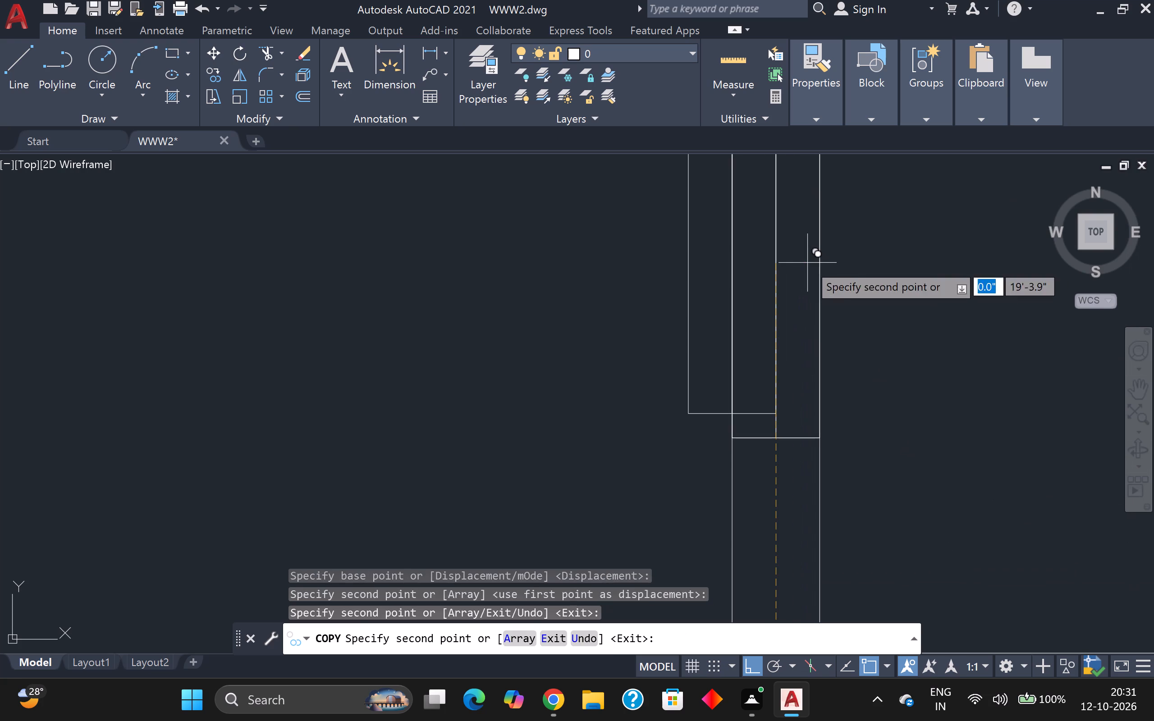
key("Escape")
Erase the misaligned window copy and the overlapping vertical lines in the middle unit's west wall.
scroll(809, 277, "down", 2)
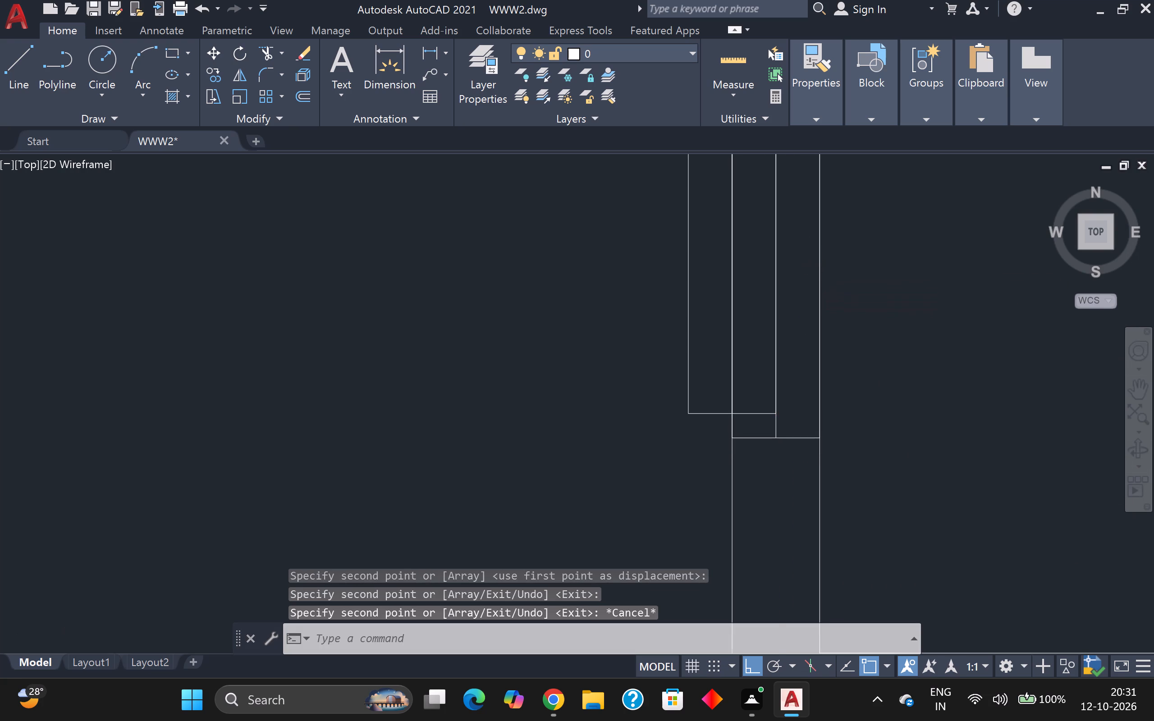
scroll(809, 277, "down", 1)
left_click(781, 244)
left_click(762, 216)
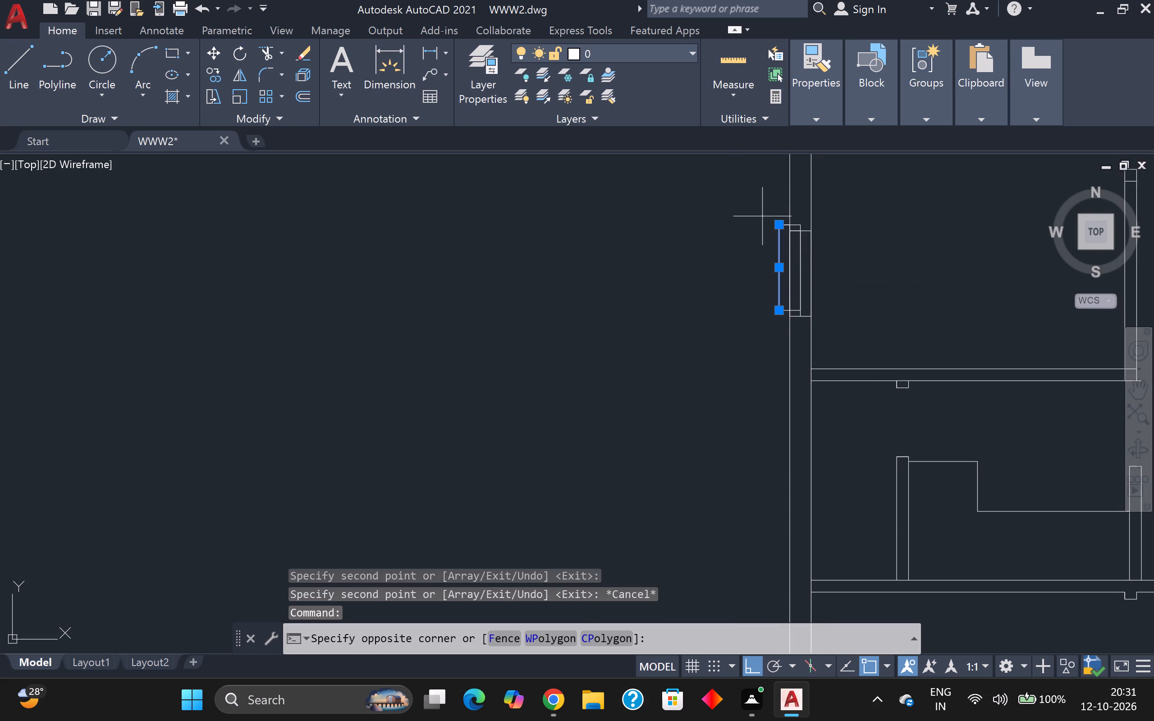
left_click(803, 326)
key("Delete")
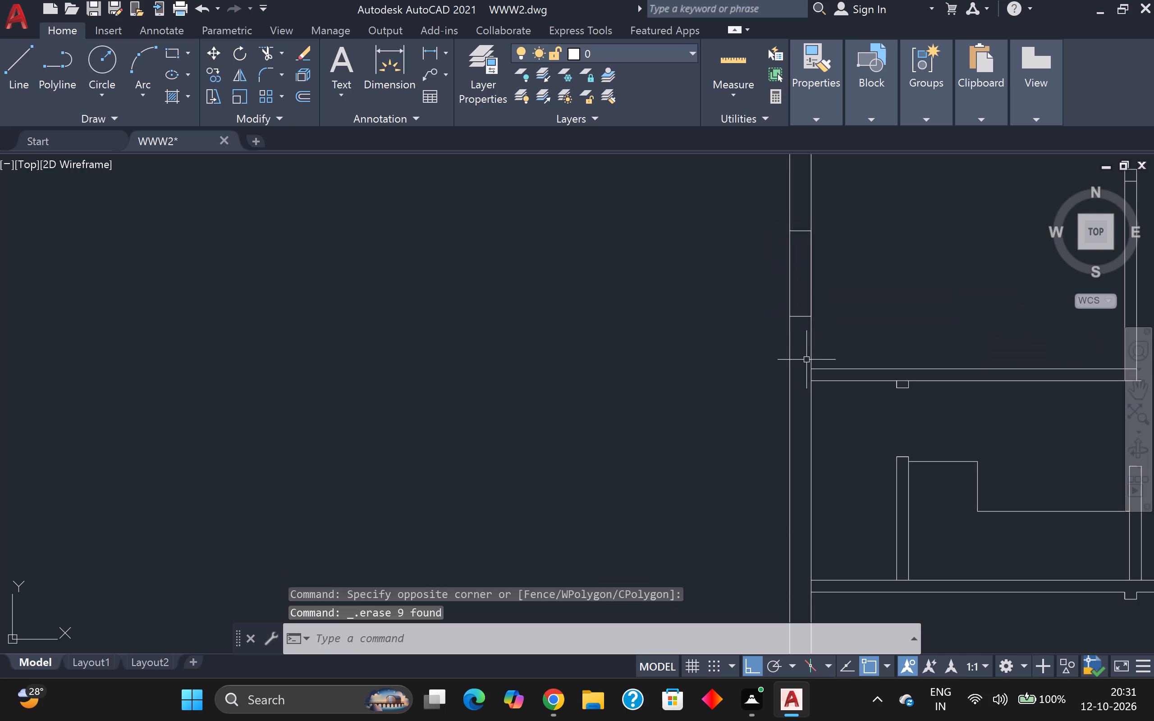
Draw a 3' vertical centre line in the middle unit's west-wall window, between the midpoints of its two end lines.
scroll(801, 294, "up", 1)
key("l")
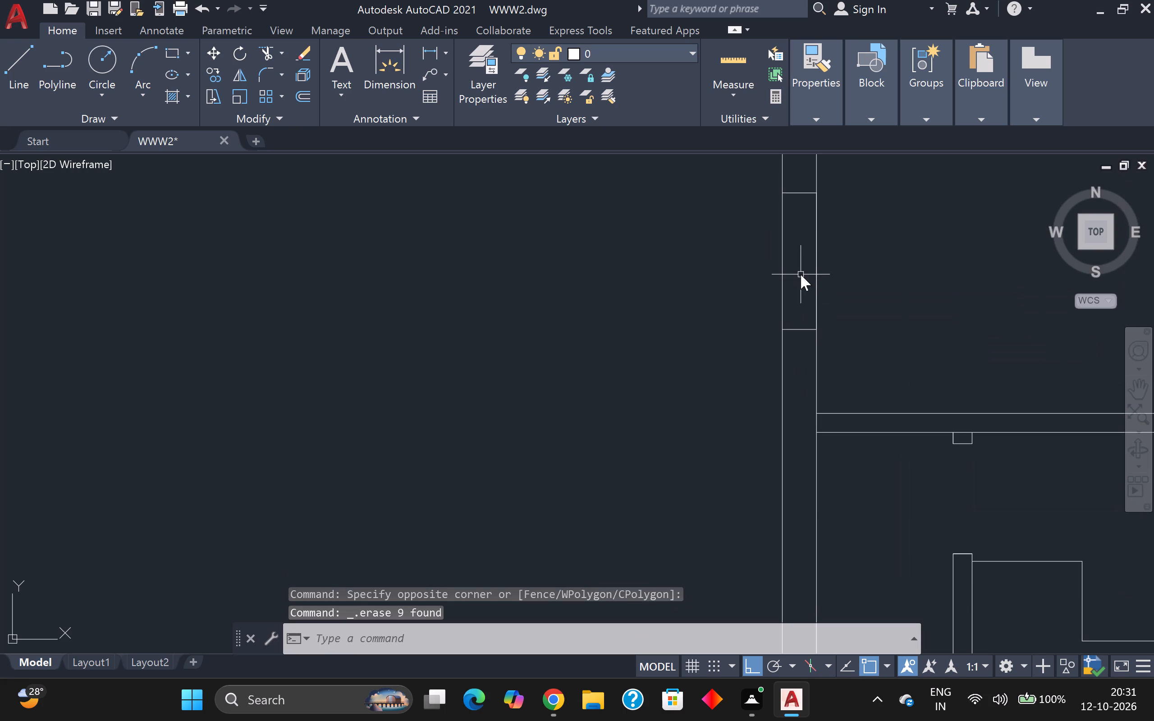
key("Return")
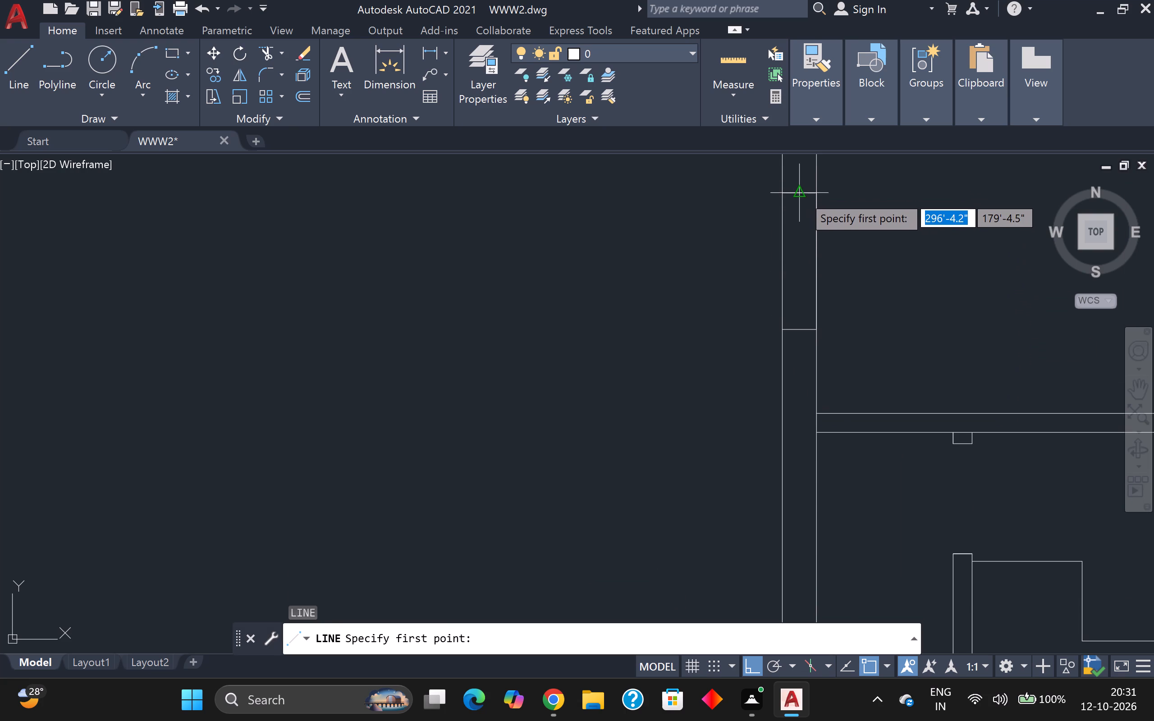
left_click(801, 194)
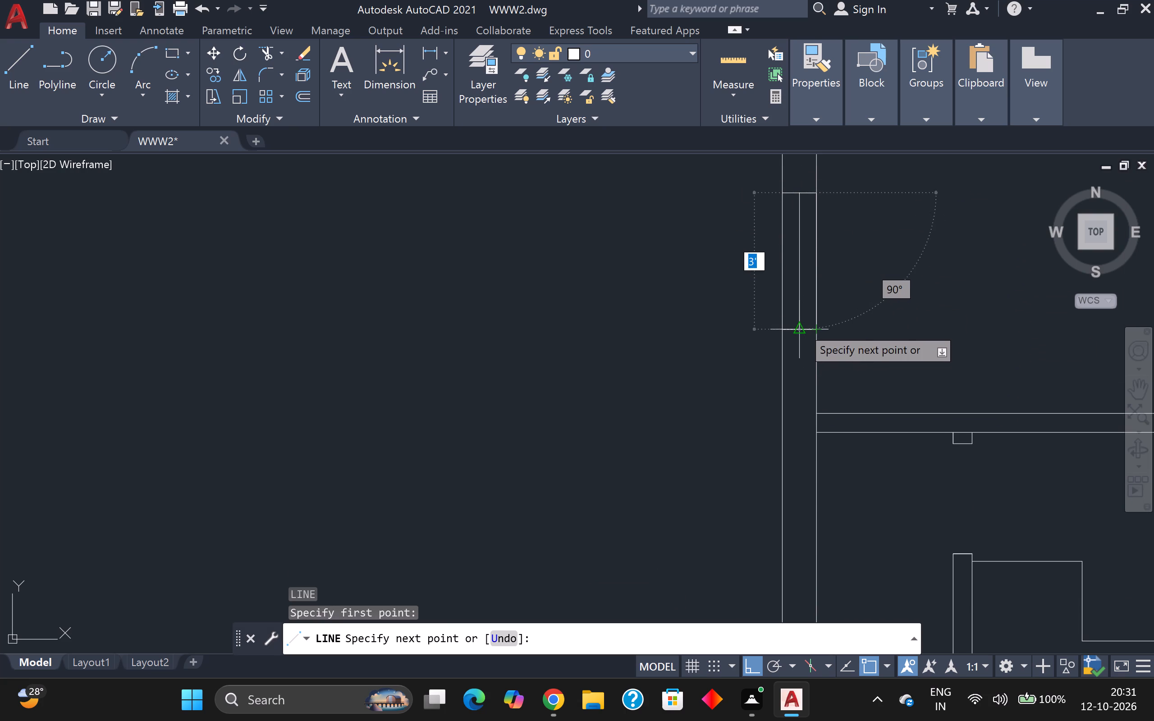
left_click(801, 326)
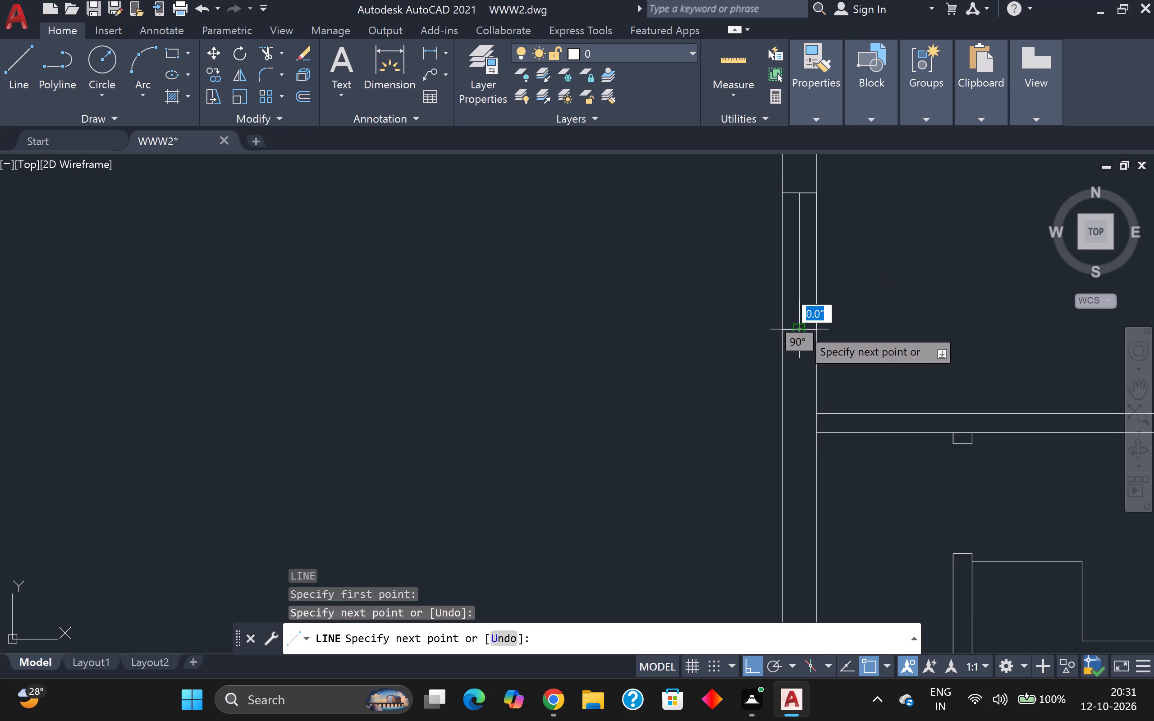
key("Escape")
Trim the wall line that crosses the small stub below the south wall of the middle unit's west room.
scroll(818, 294, "up", 3)
scroll(820, 287, "down", 2)
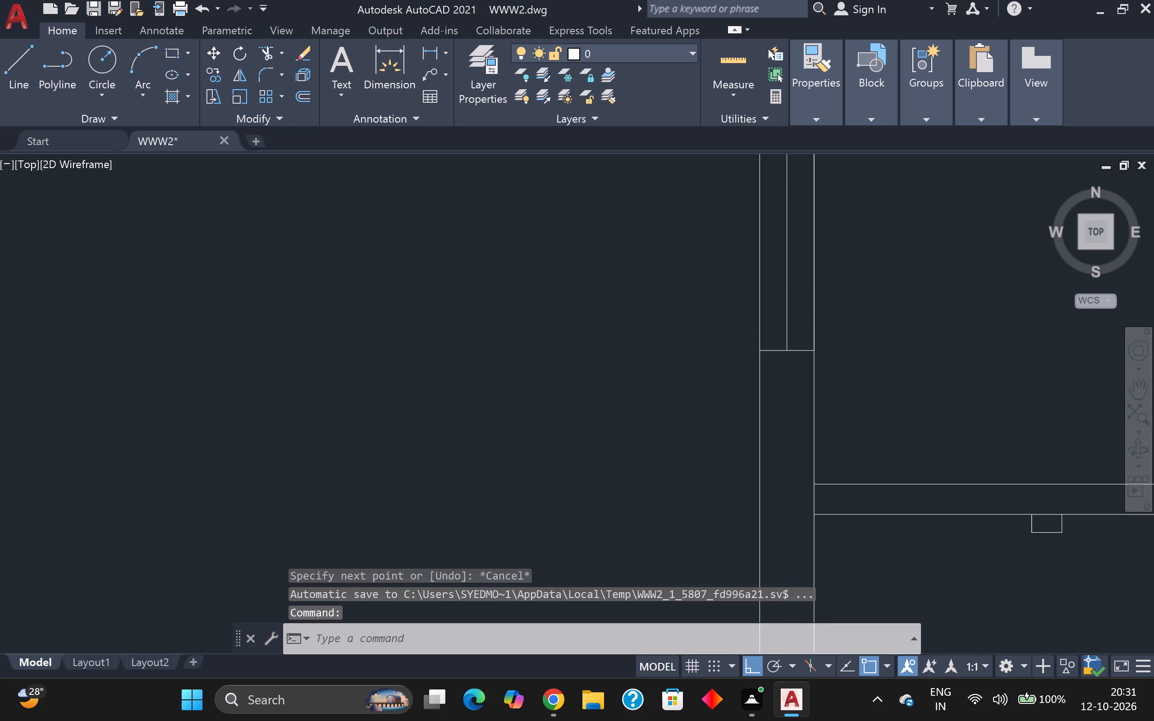
scroll(820, 287, "down", 3)
middle_click_drag(852, 307, 865, 358)
scroll(883, 386, "up", 2)
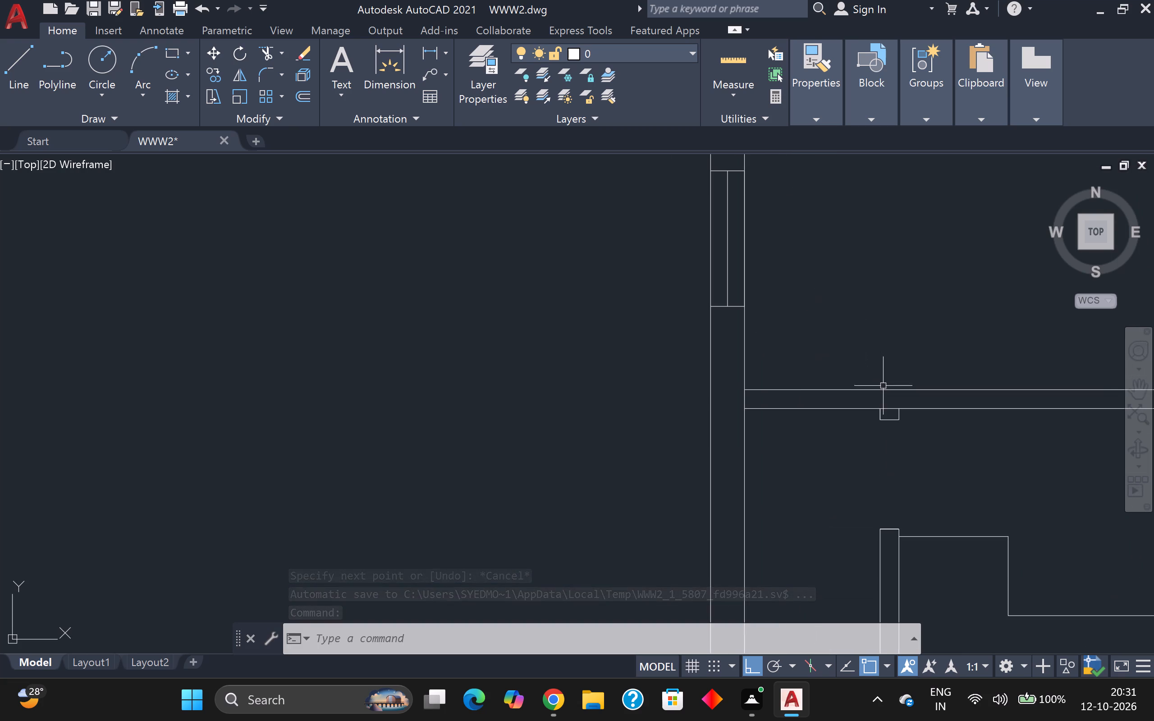
left_click(273, 49)
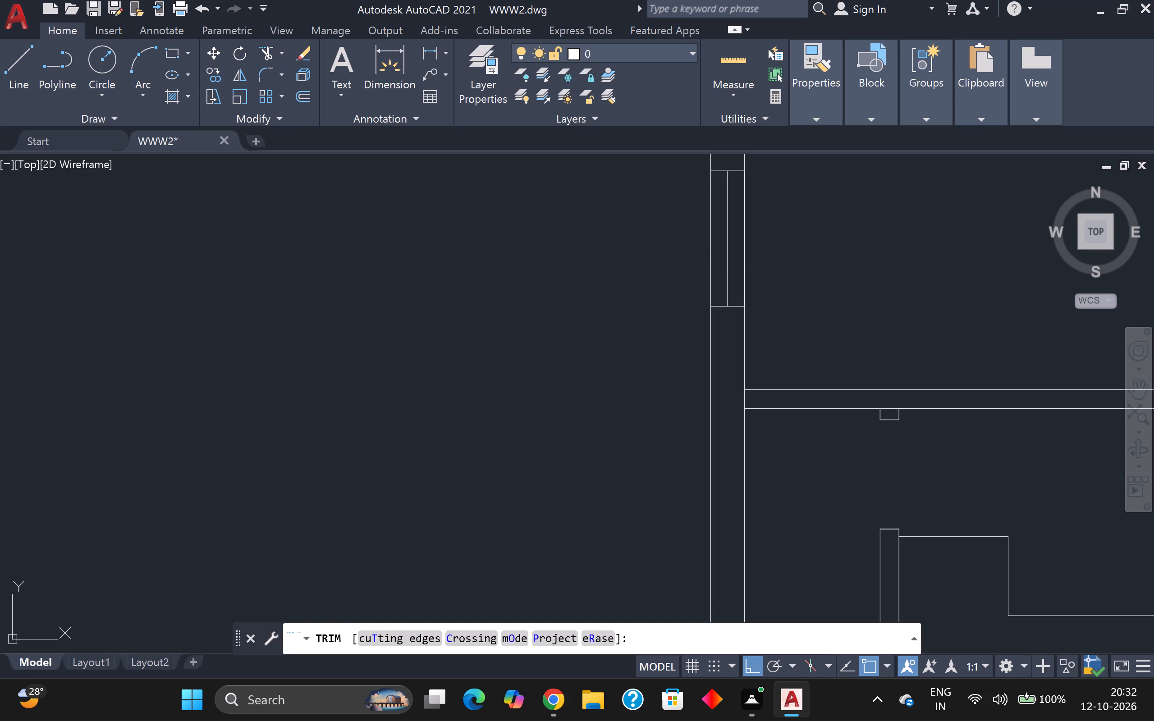
middle_click_drag(926, 417, 829, 397)
scroll(824, 444, "up", 2)
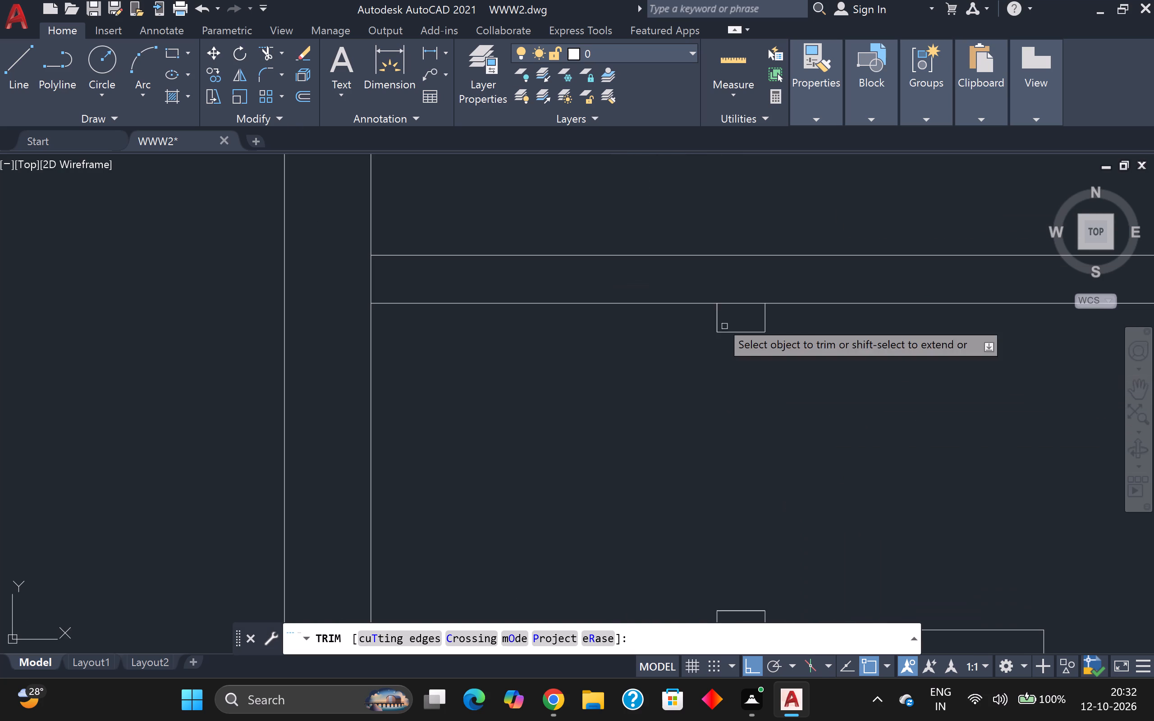
left_click(737, 295)
left_click(741, 311)
scroll(742, 309, "down", 2)
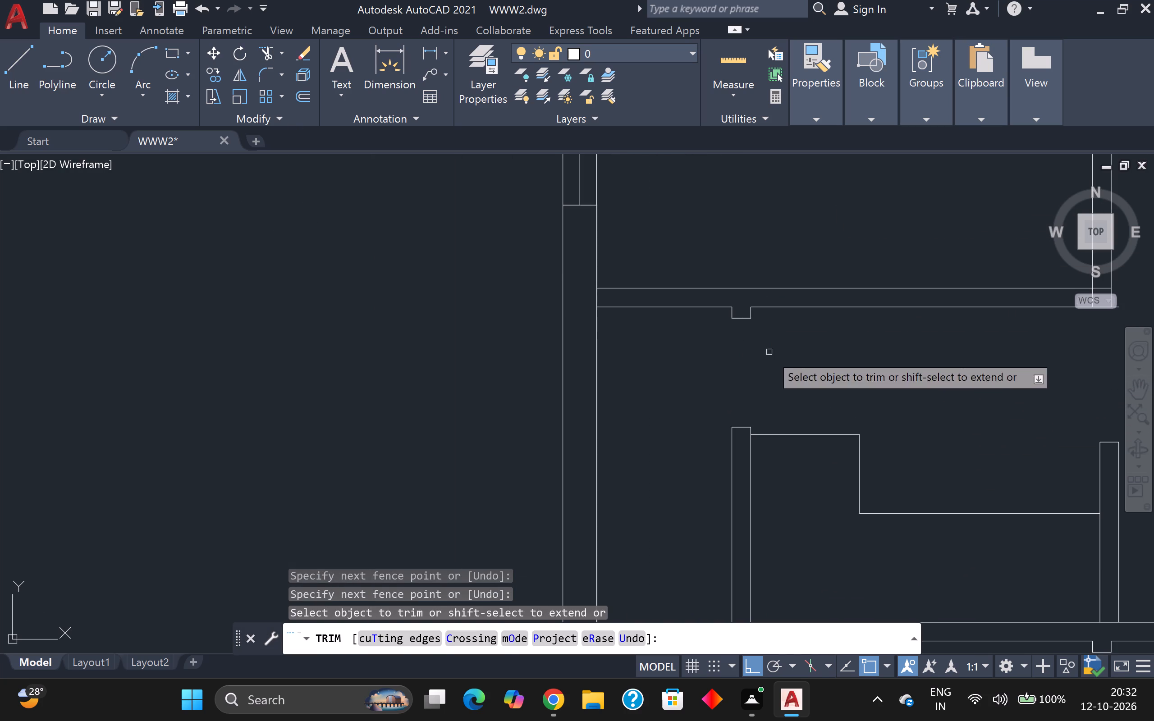
Trim the overlapping and overshooting wall lines at the southeast corner of the middle unit's west room.
middle_click_drag(777, 393, 722, 370)
scroll(726, 367, "down", 2)
scroll(804, 345, "up", 2)
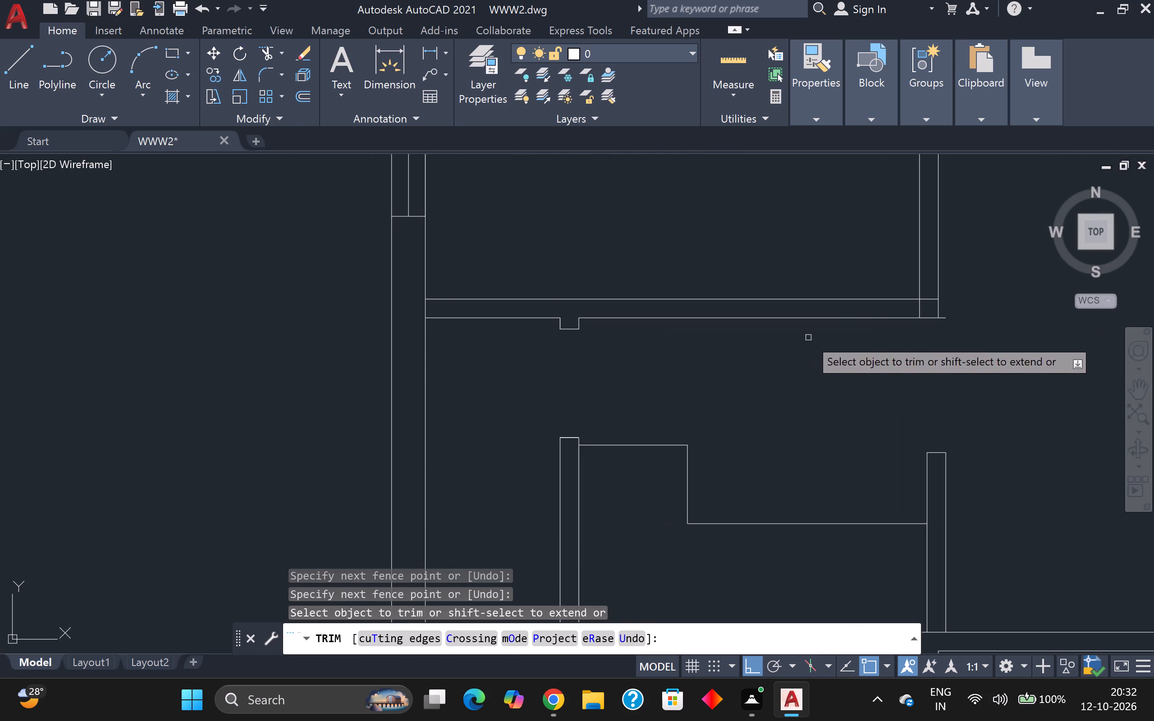
left_click(881, 311)
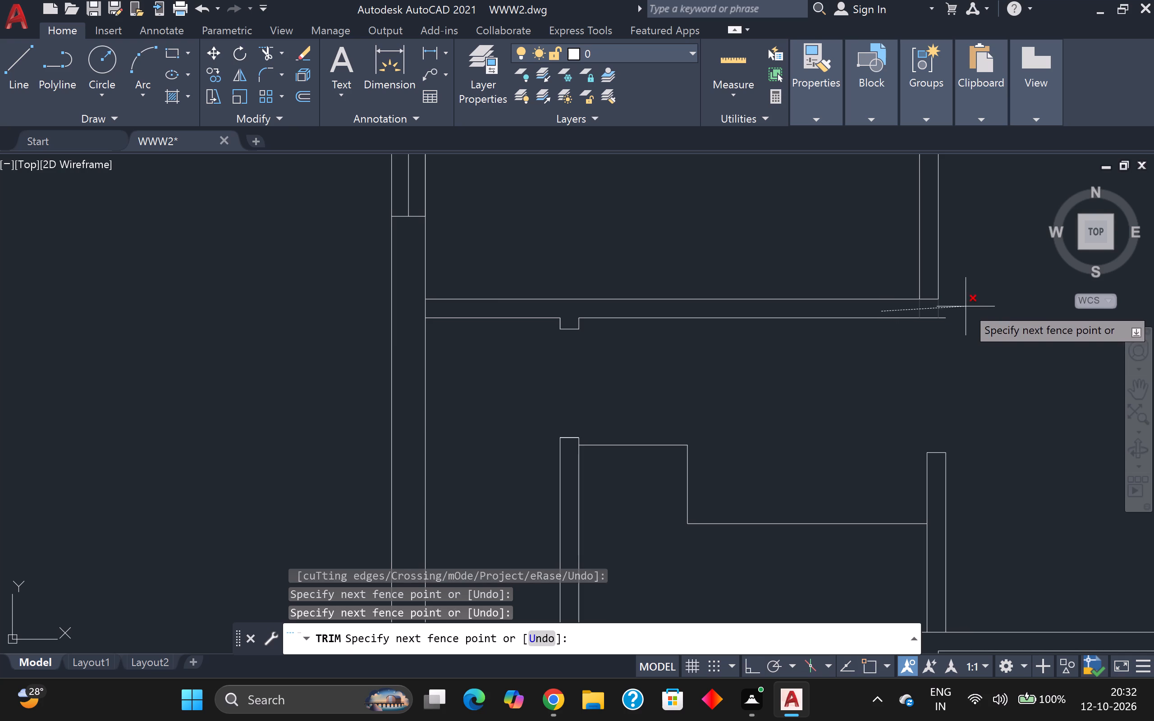
left_click(929, 308)
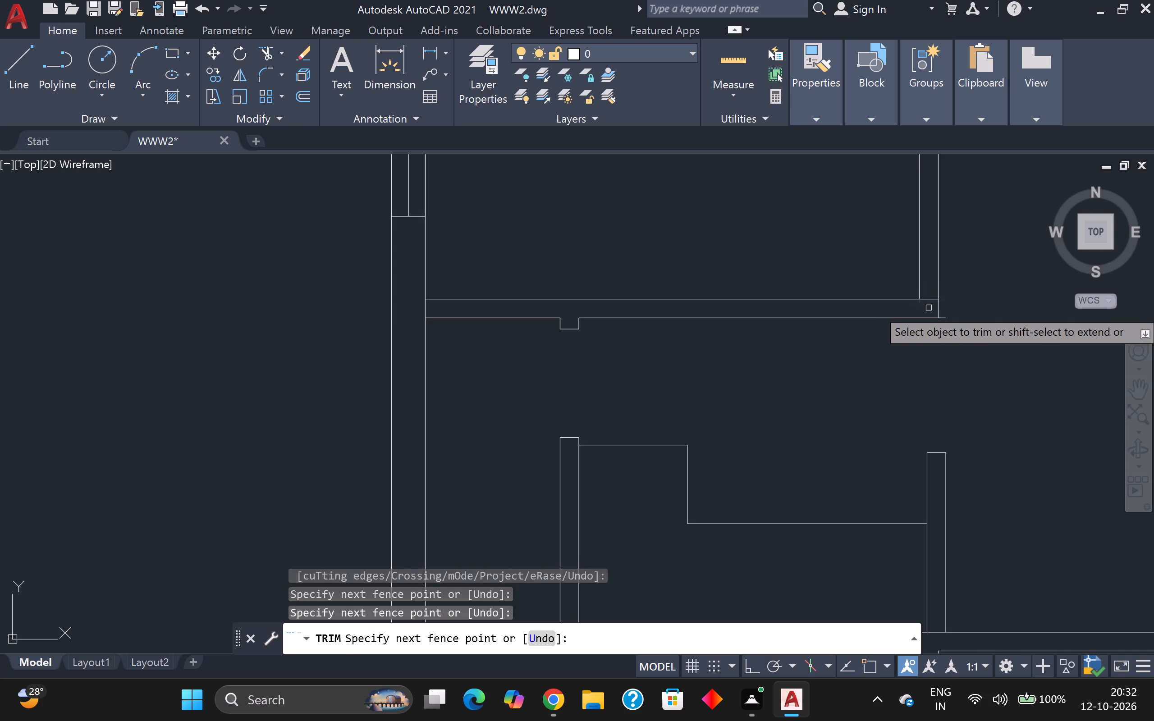
left_click(930, 299)
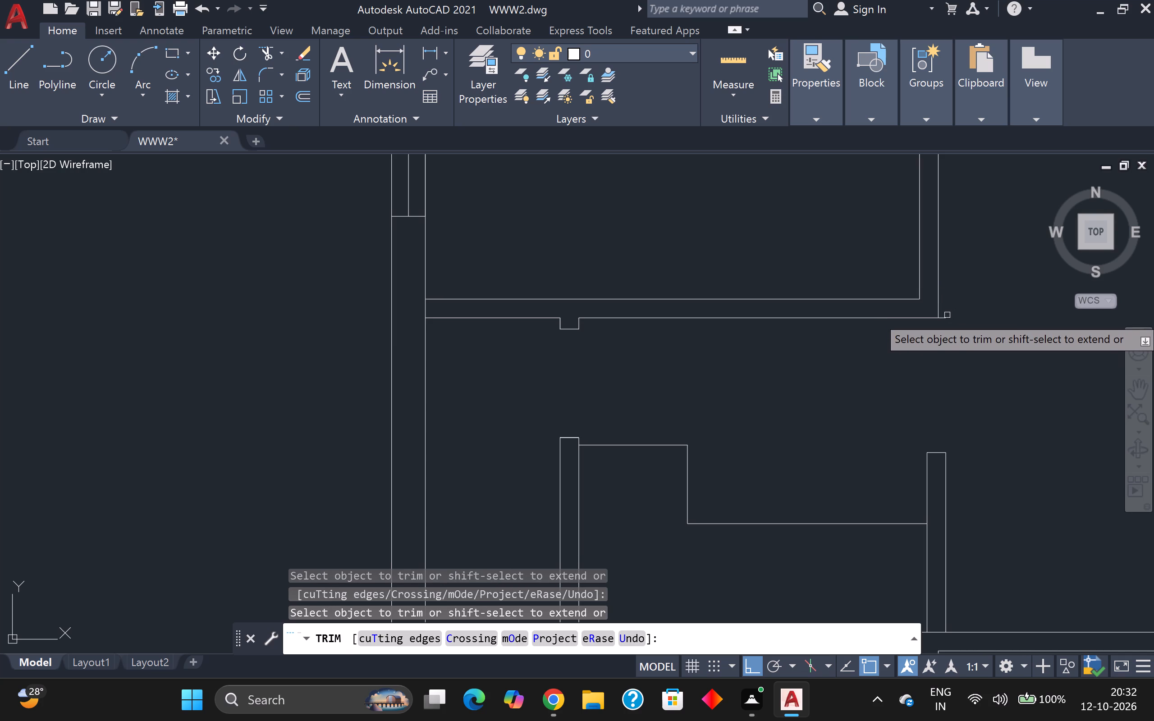
left_click(943, 317)
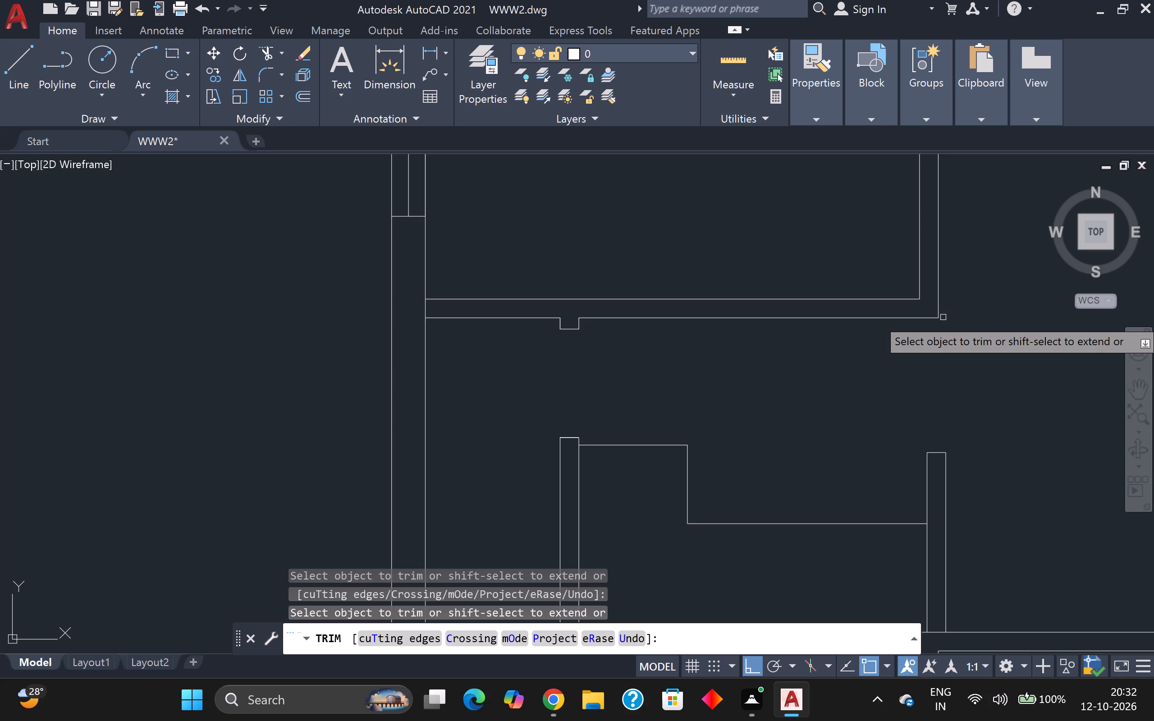
Trim the extra line across the upper end of the east wall of the middle unit's west room.
scroll(953, 322, "down", 2)
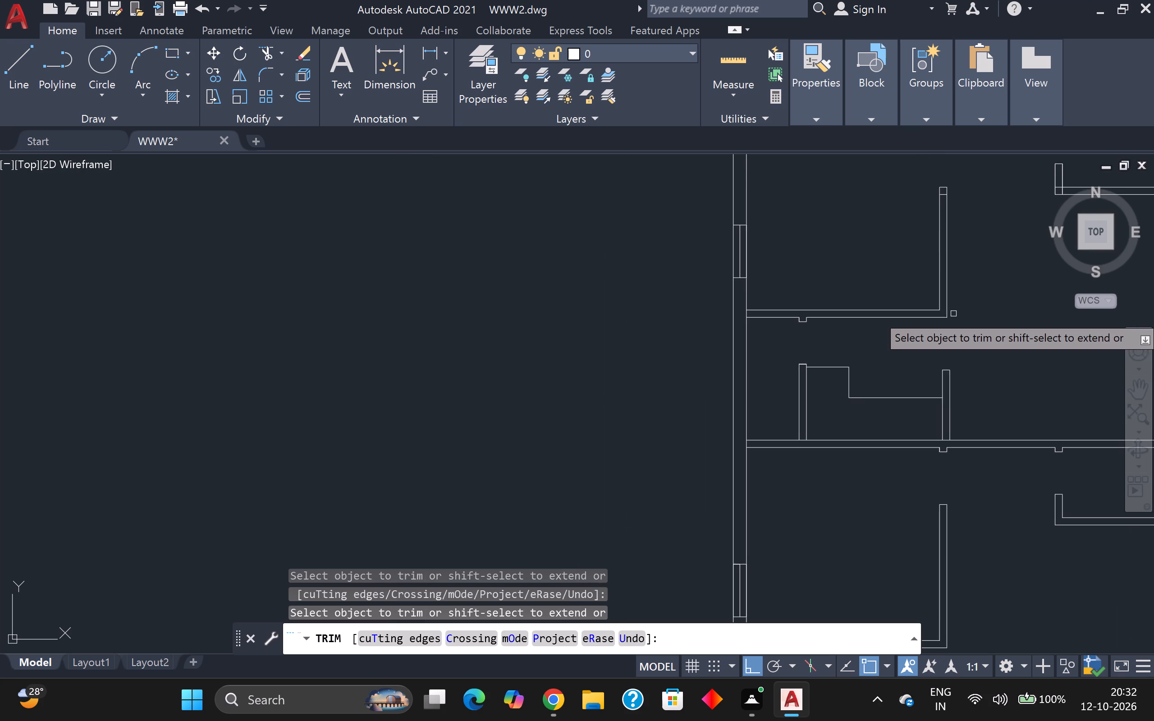
middle_click_drag(999, 350, 830, 400)
scroll(776, 249, "up", 2)
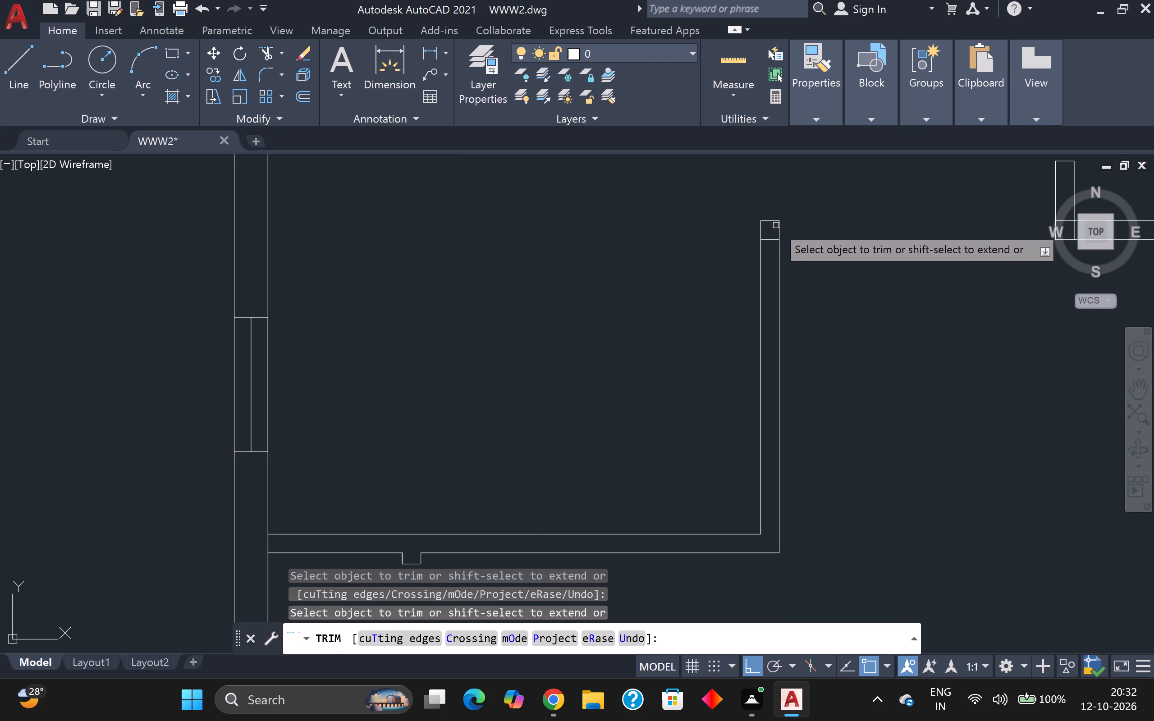
left_click(771, 237)
scroll(788, 245, "down", 3)
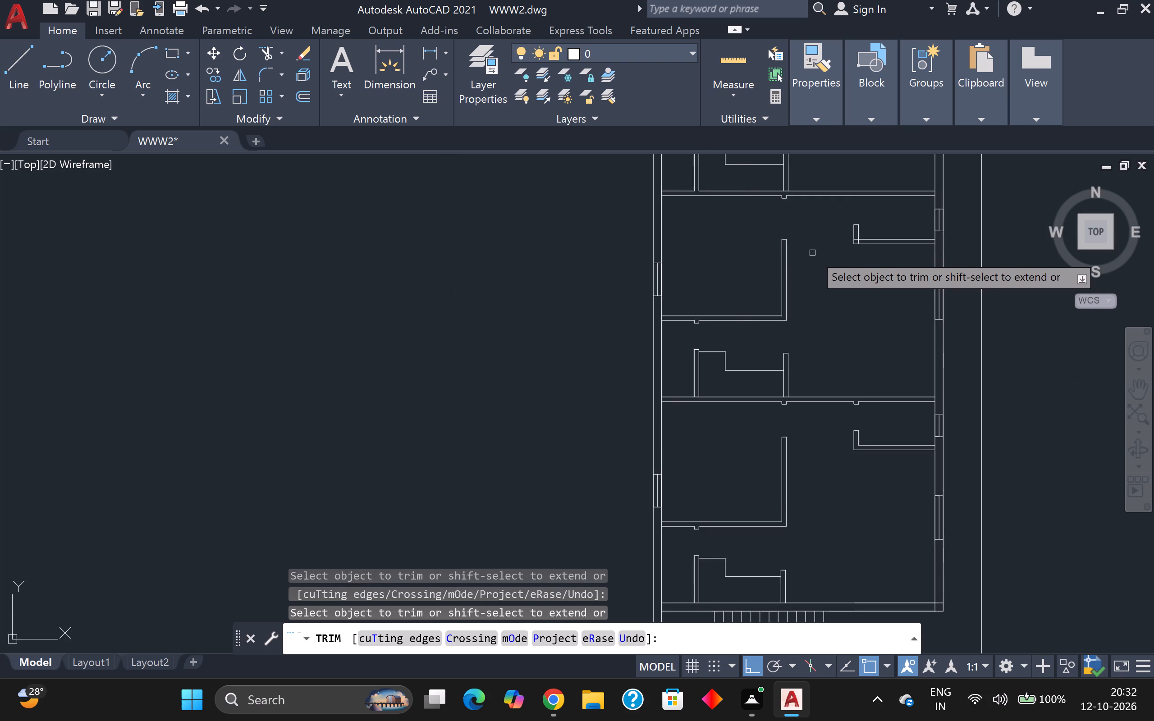
Look over the middle unit's west side and the small stepped room in its lower part.
scroll(815, 254, "down", 1)
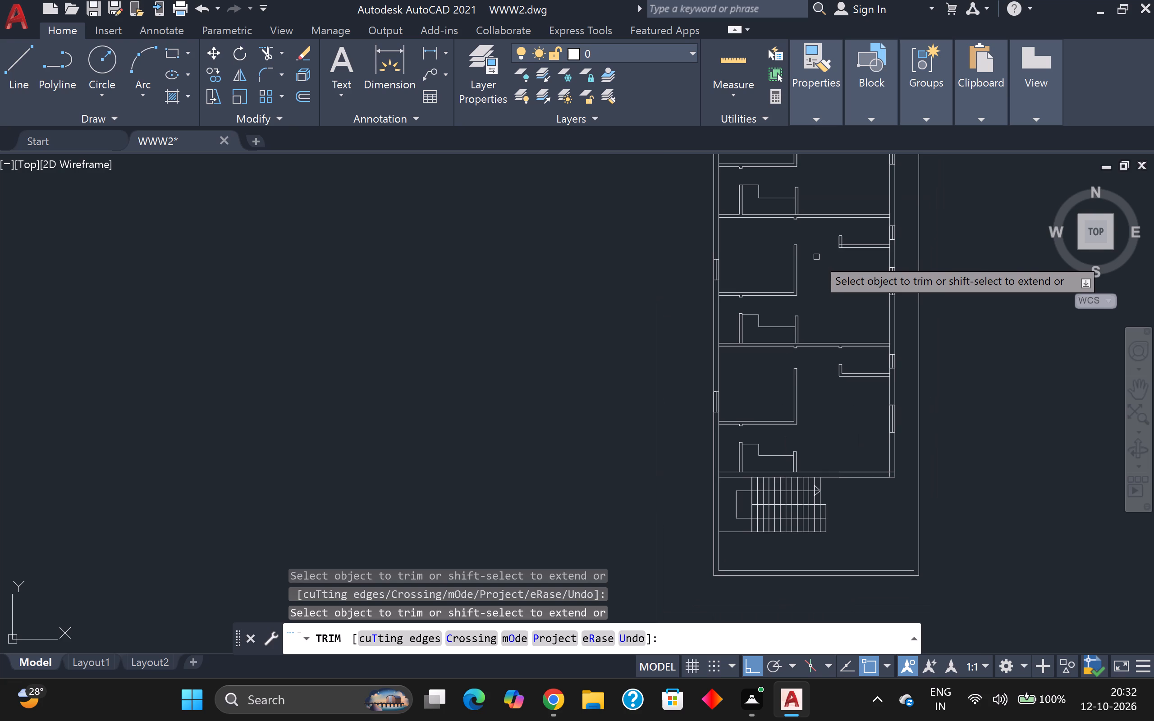
scroll(814, 287, "up", 2)
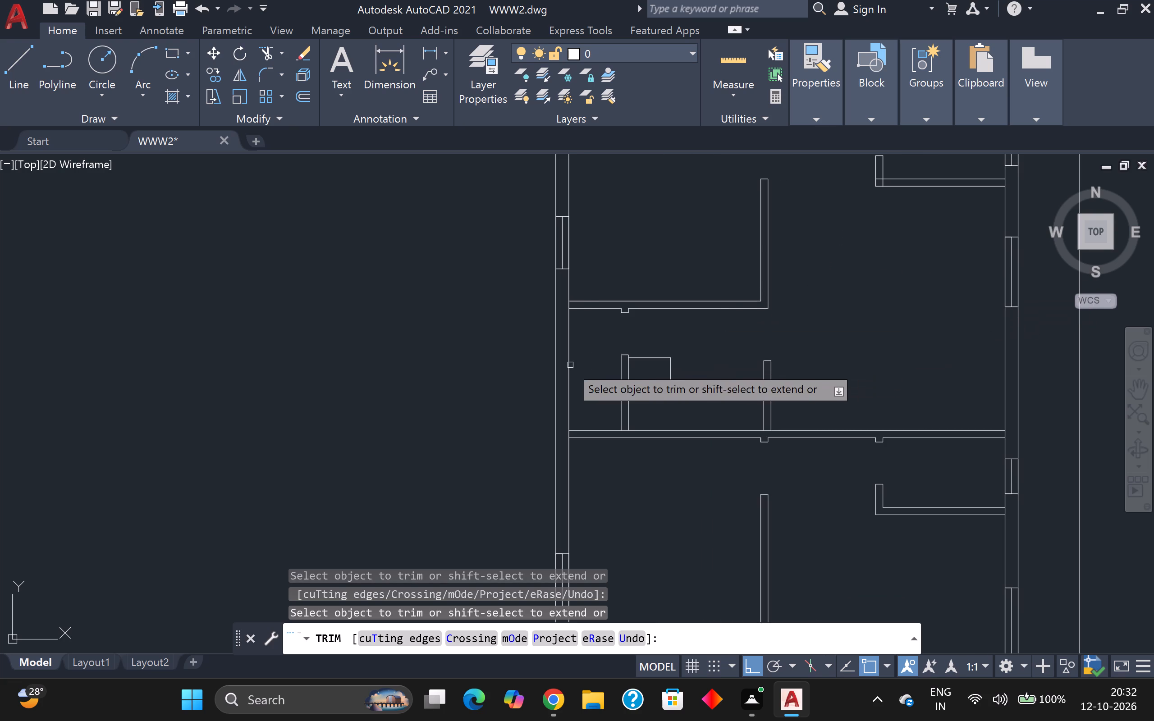
scroll(569, 359, "up", 3)
scroll(568, 353, "down", 2)
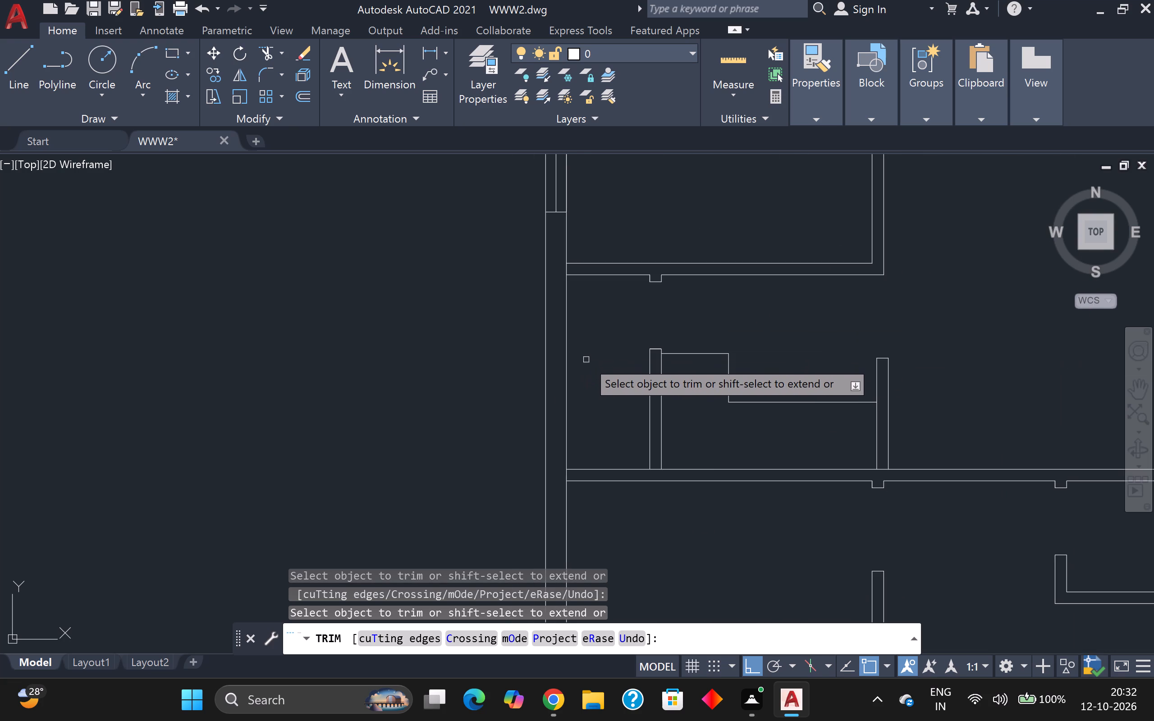
scroll(586, 360, "up", 4)
scroll(586, 359, "down", 6)
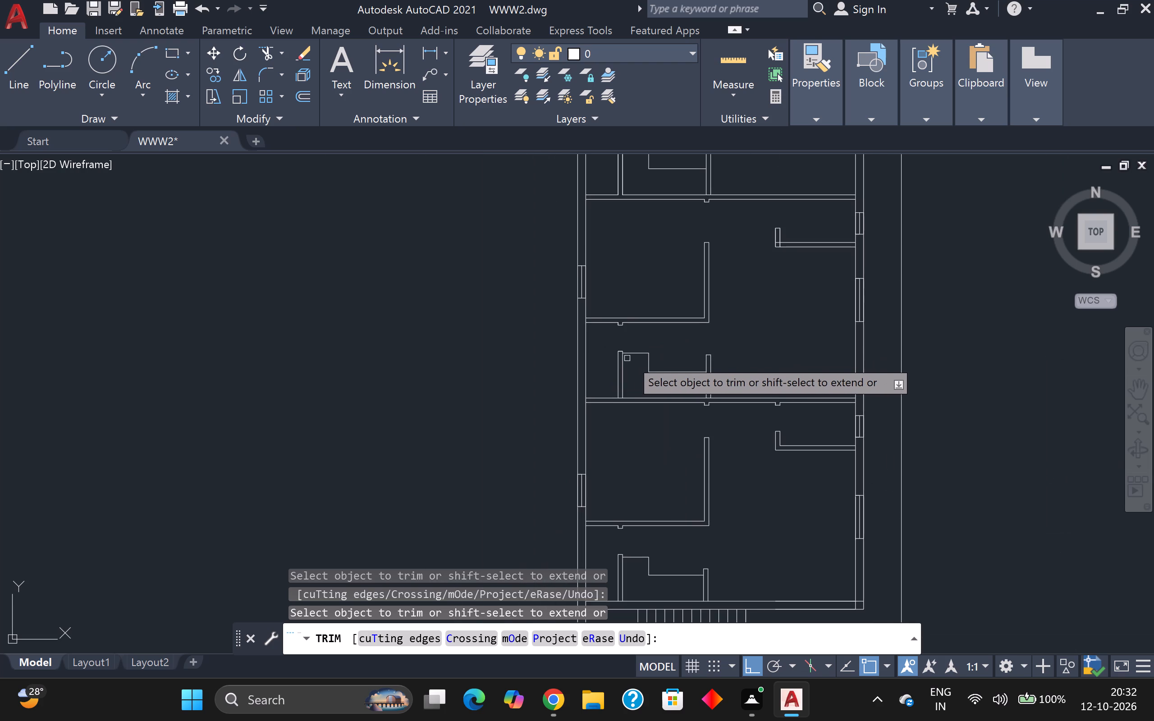
scroll(631, 359, "up", 3)
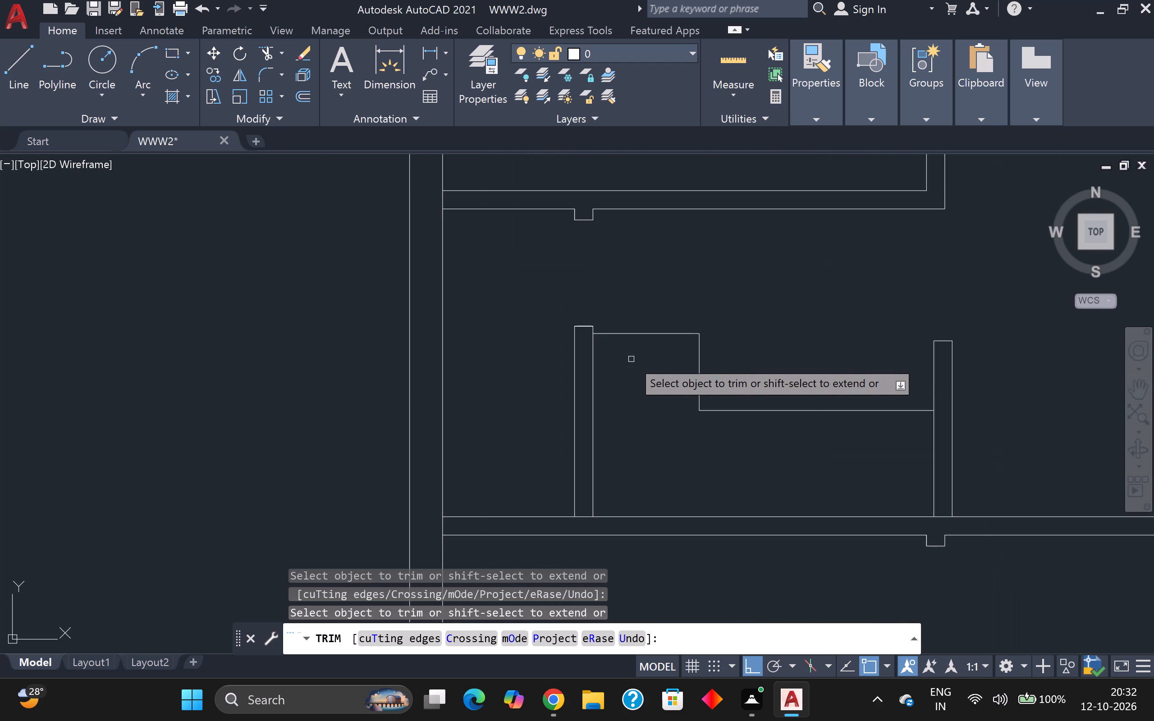
scroll(631, 359, "down", 2)
scroll(633, 368, "up", 3)
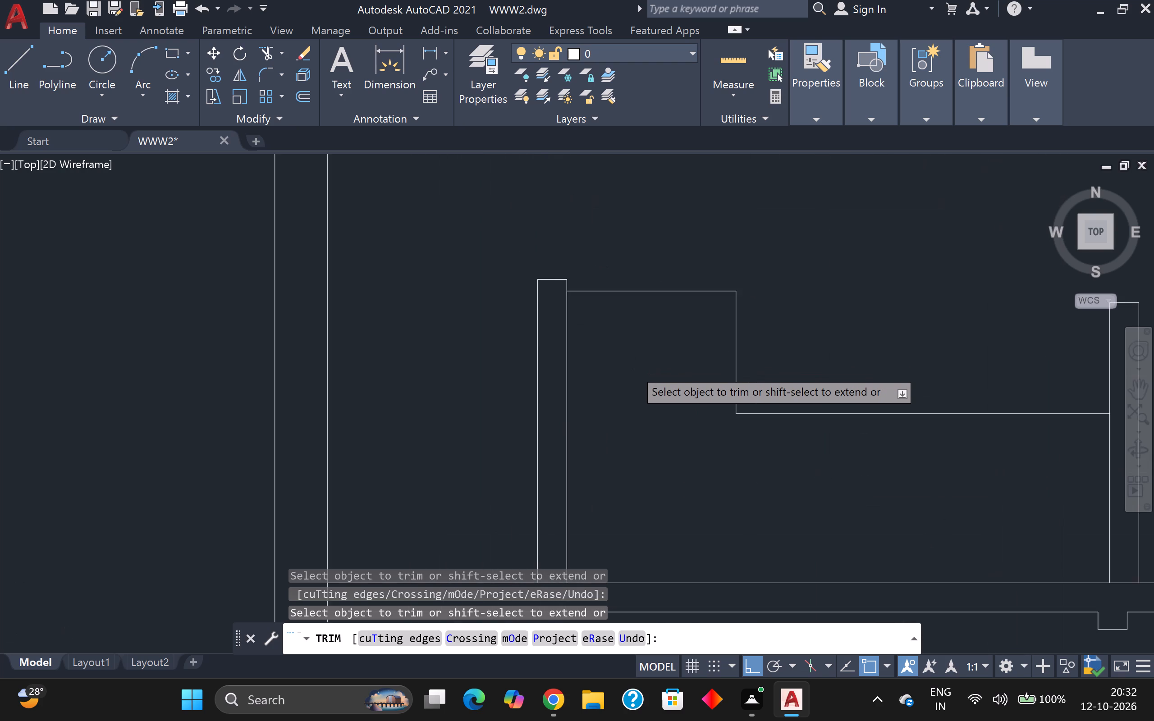
scroll(633, 368, "down", 2)
key("Escape")
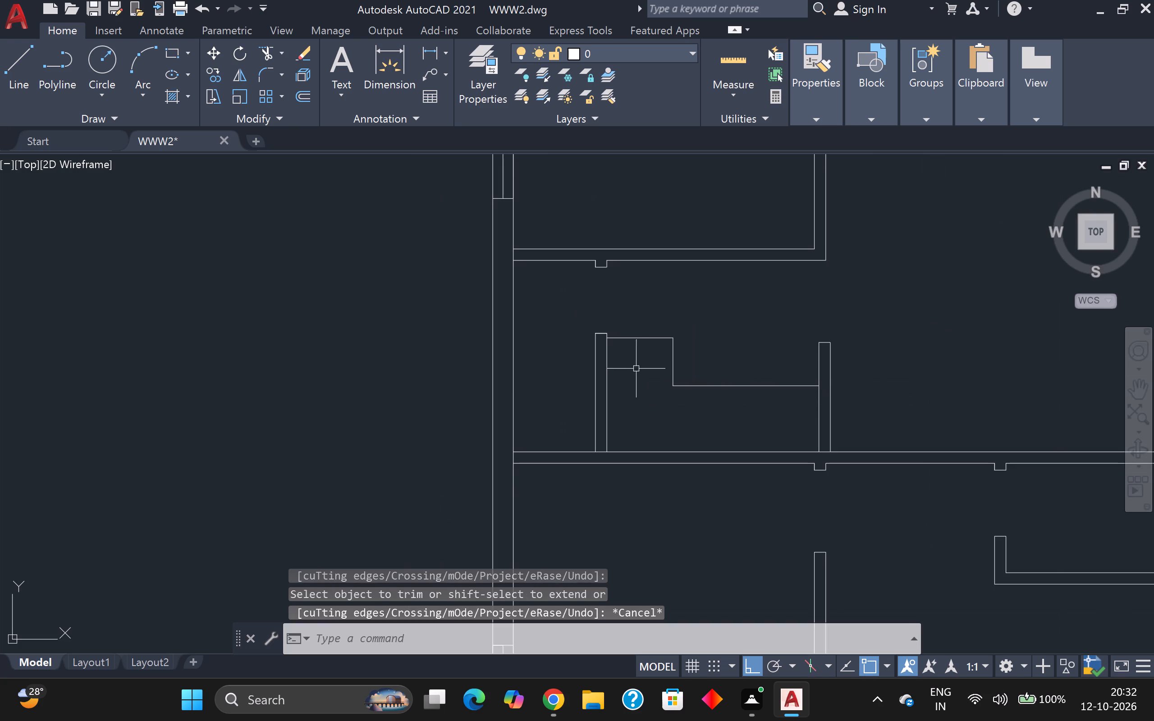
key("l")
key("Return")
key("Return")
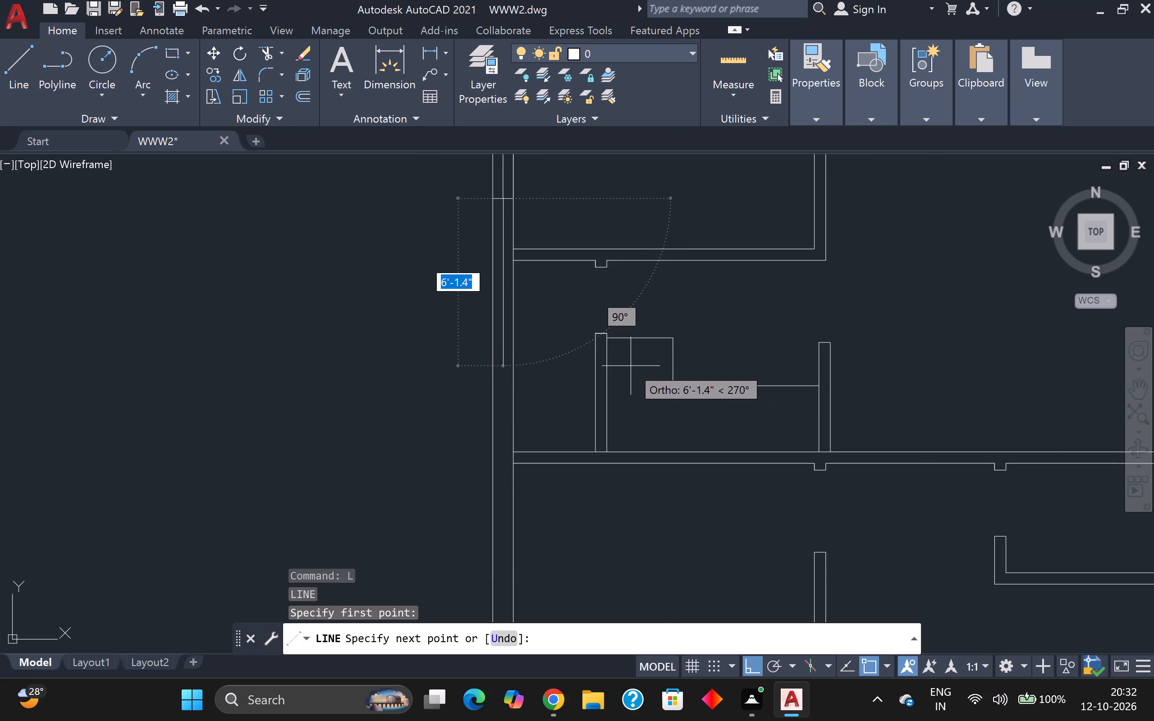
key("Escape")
Draw a 2' window with a centre line in the west wall of the middle unit's small stepped room.
key("l")
key("Return")
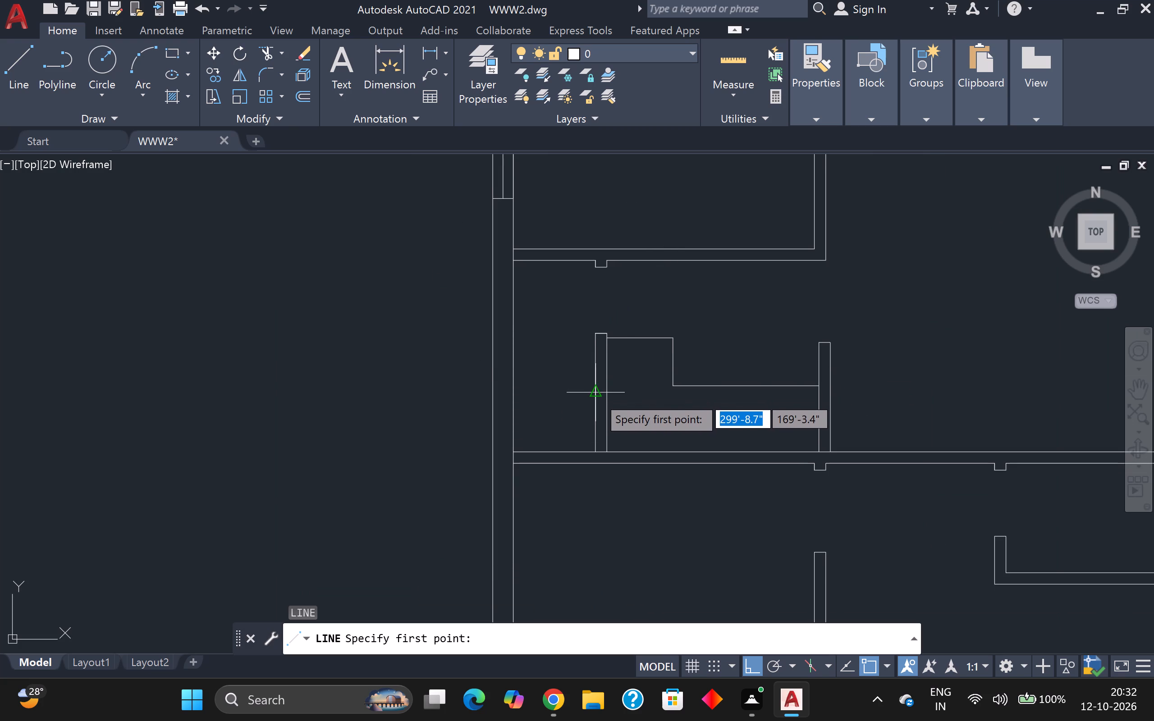
left_click(596, 430)
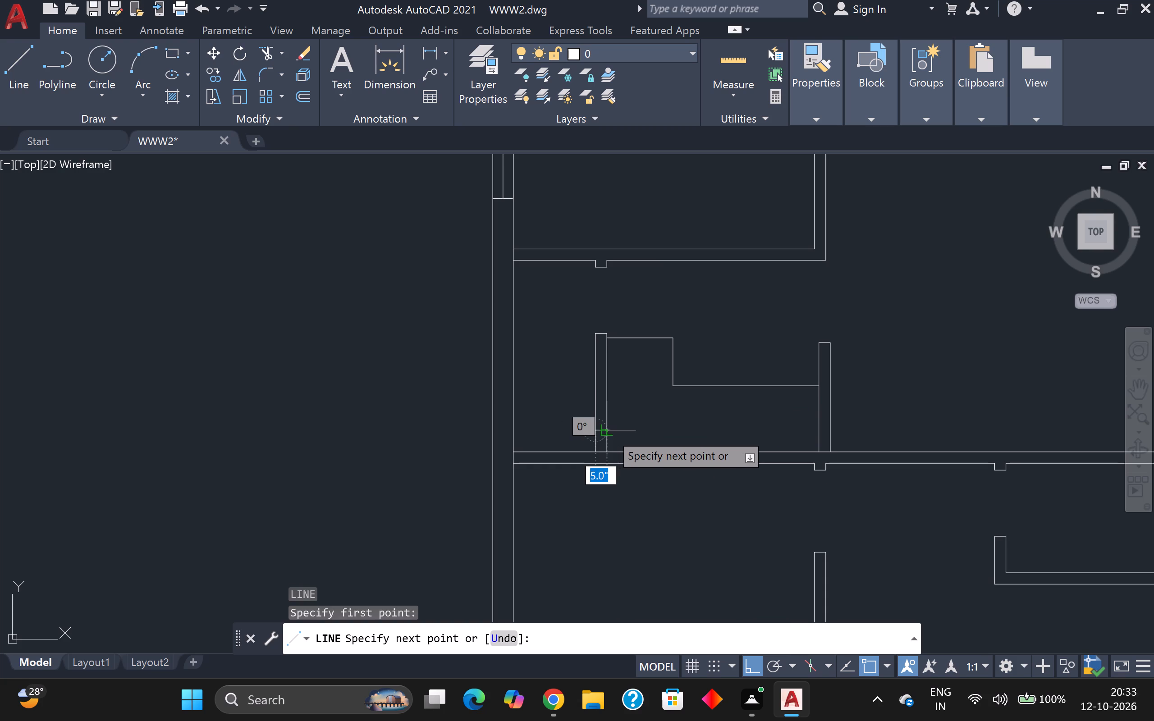
left_click(610, 431)
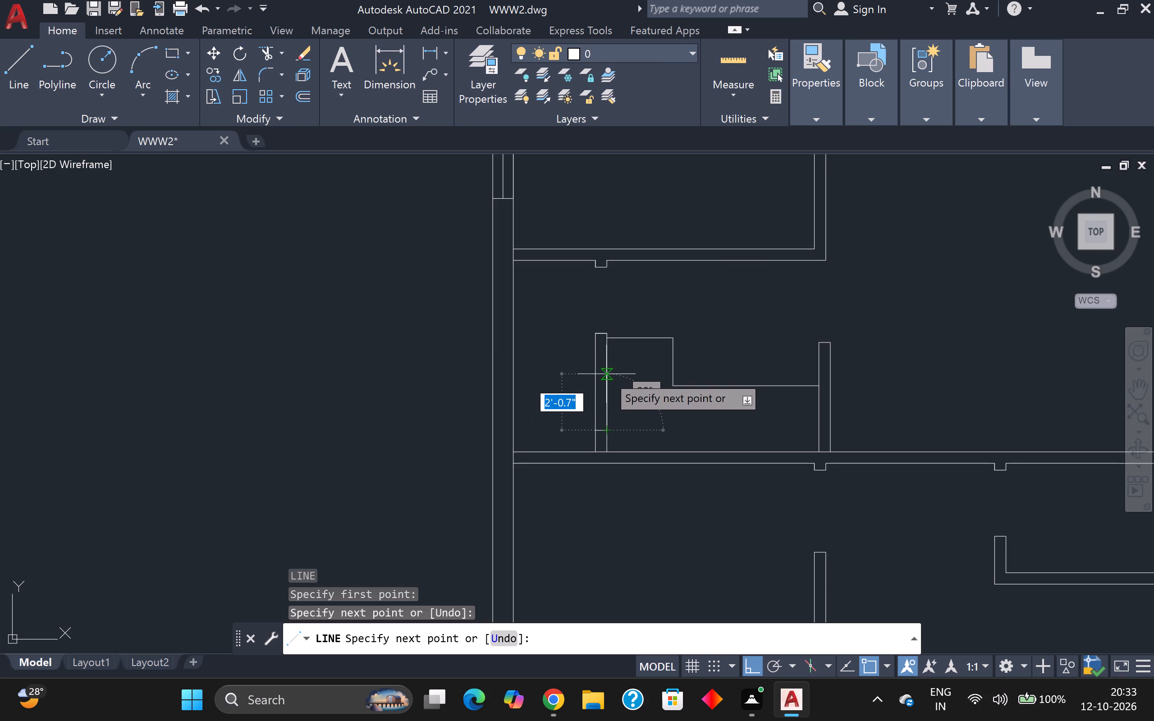
key("2")
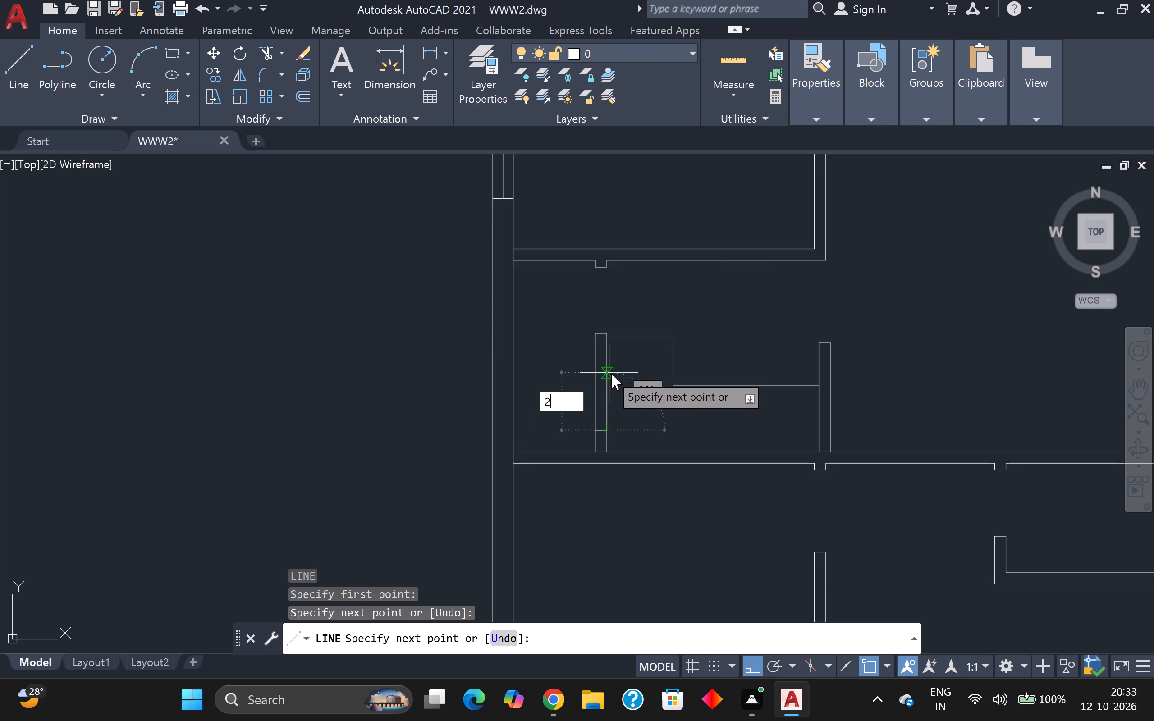
key("apostrophe")
key("Return")
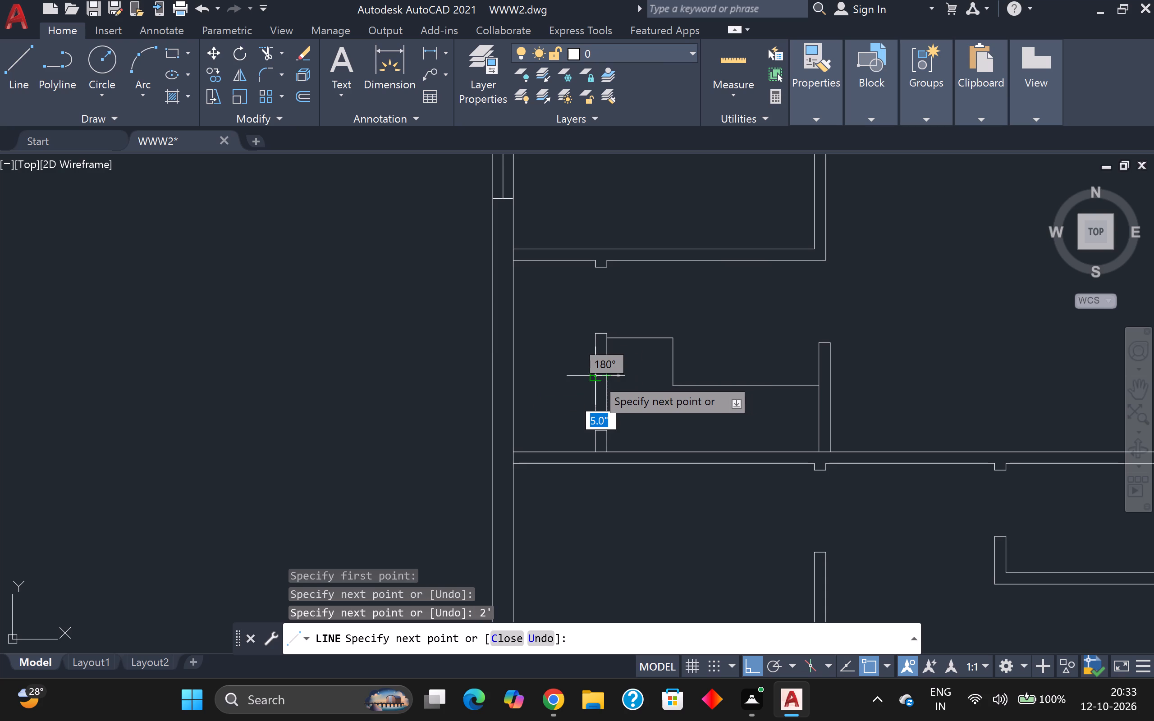
scroll(595, 378, "up", 2)
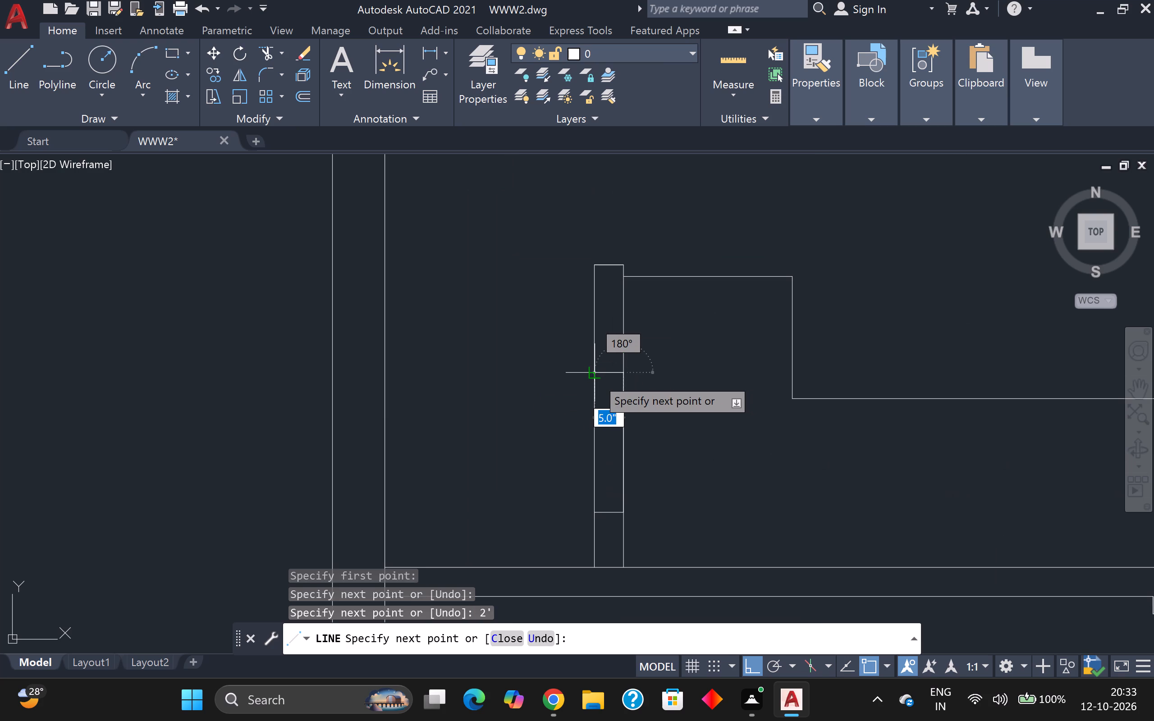
left_click(595, 377)
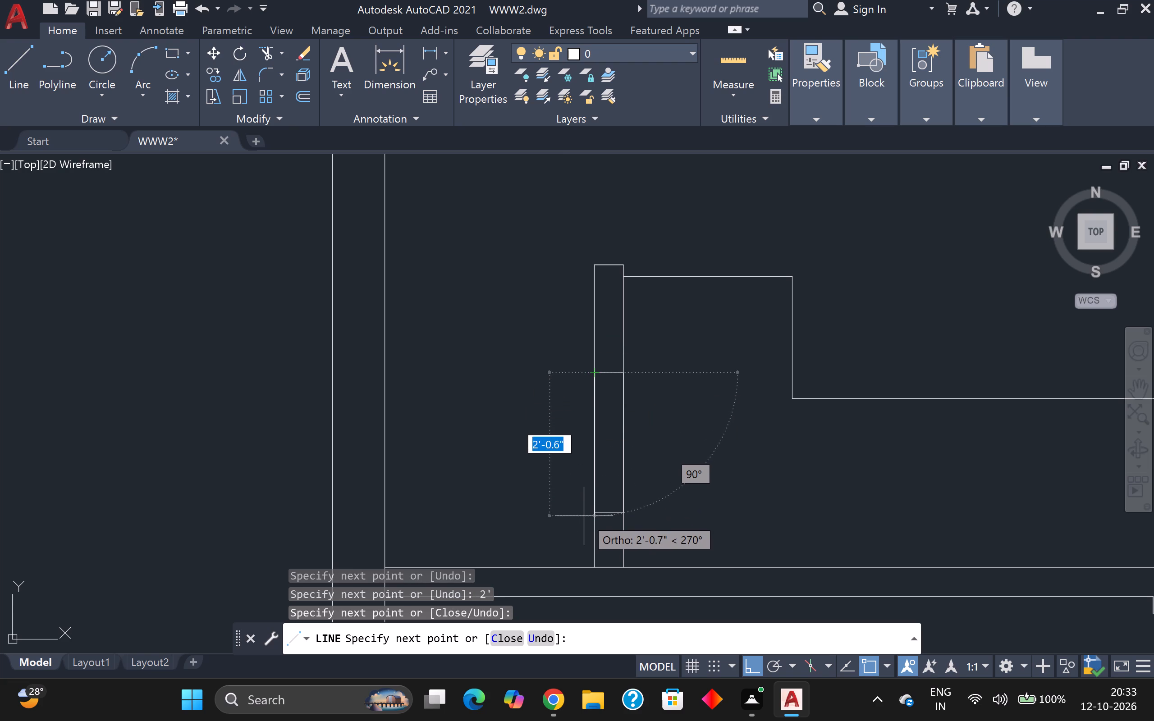
scroll(586, 509, "up", 3)
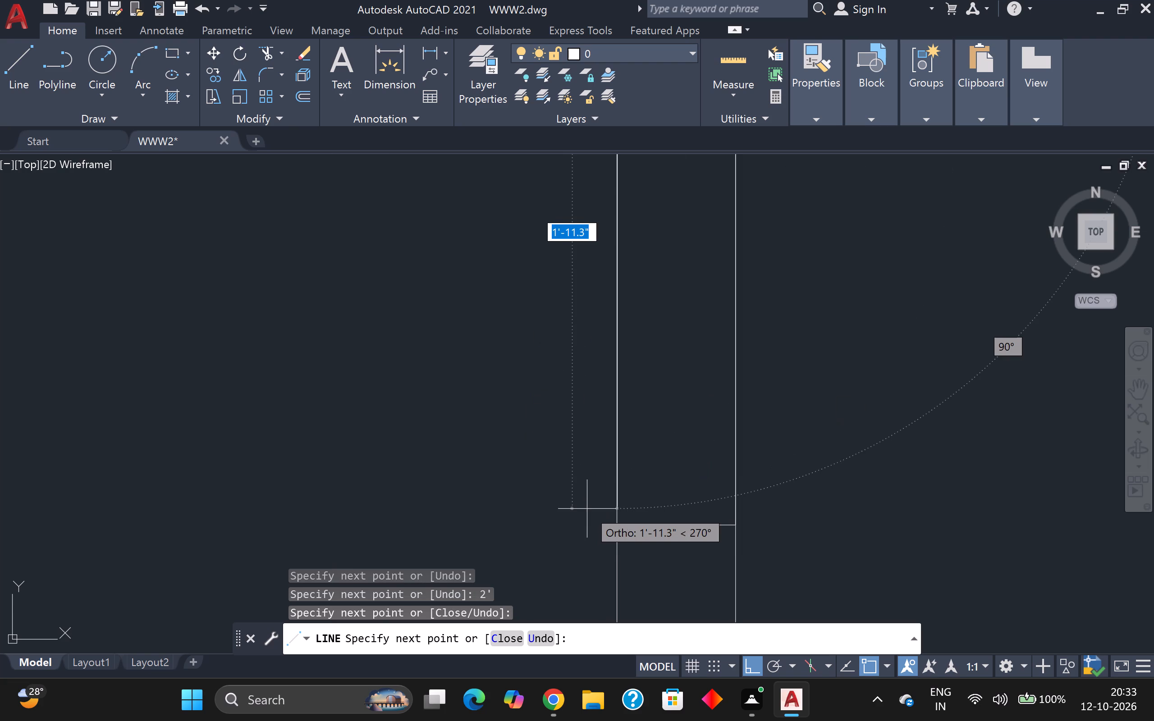
left_click(609, 525)
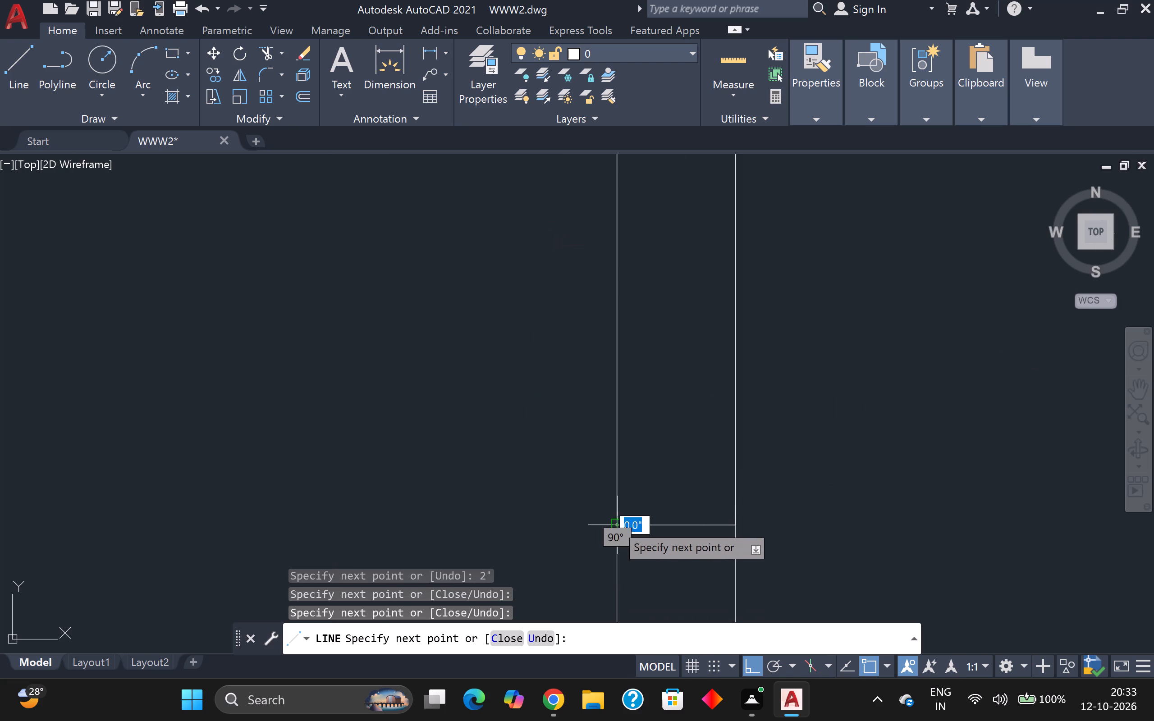
left_click(674, 525)
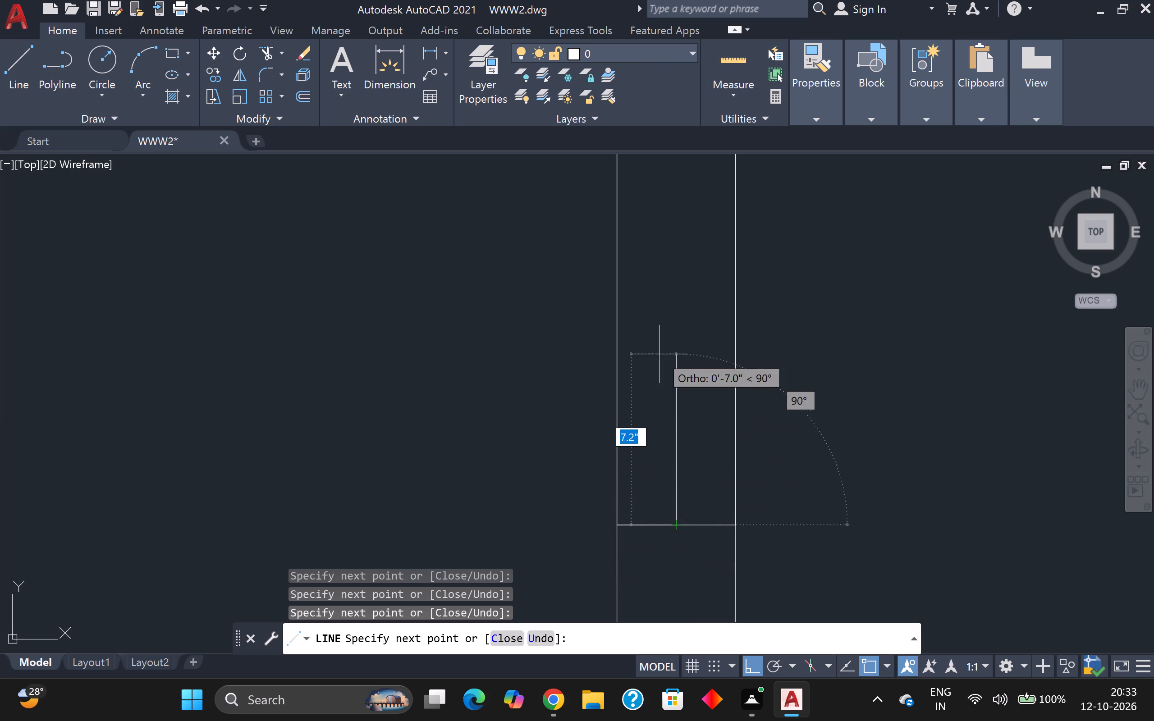
middle_click_drag(645, 315, 642, 595)
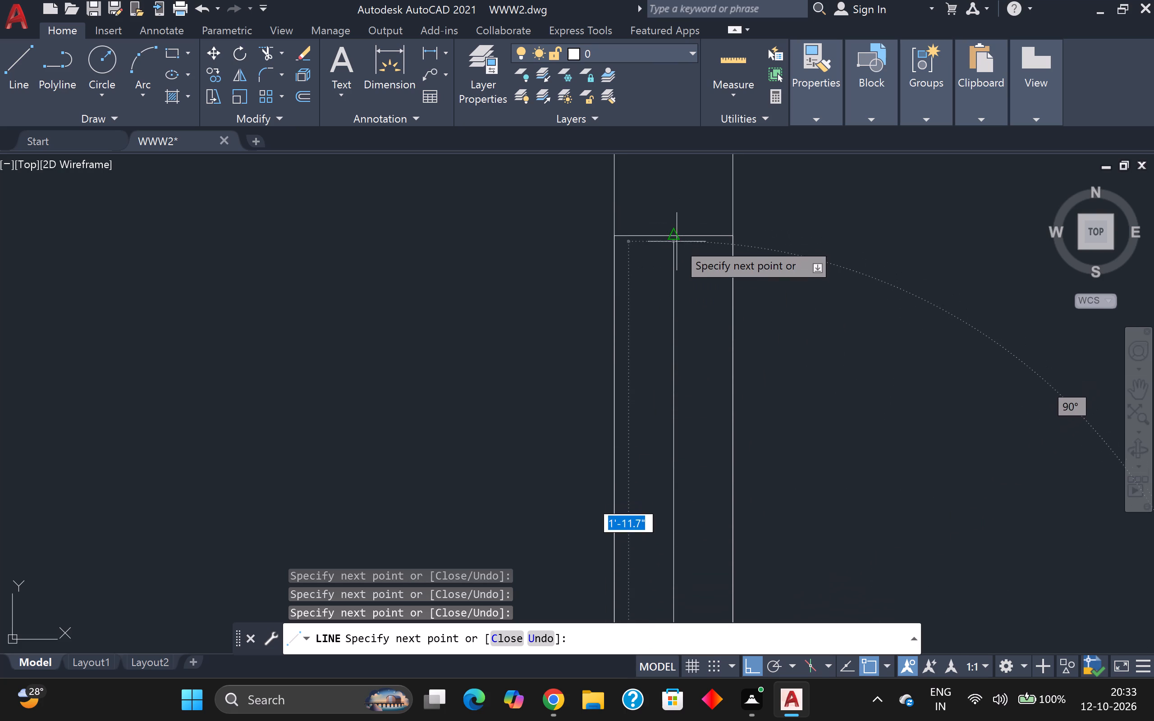
left_click(677, 239)
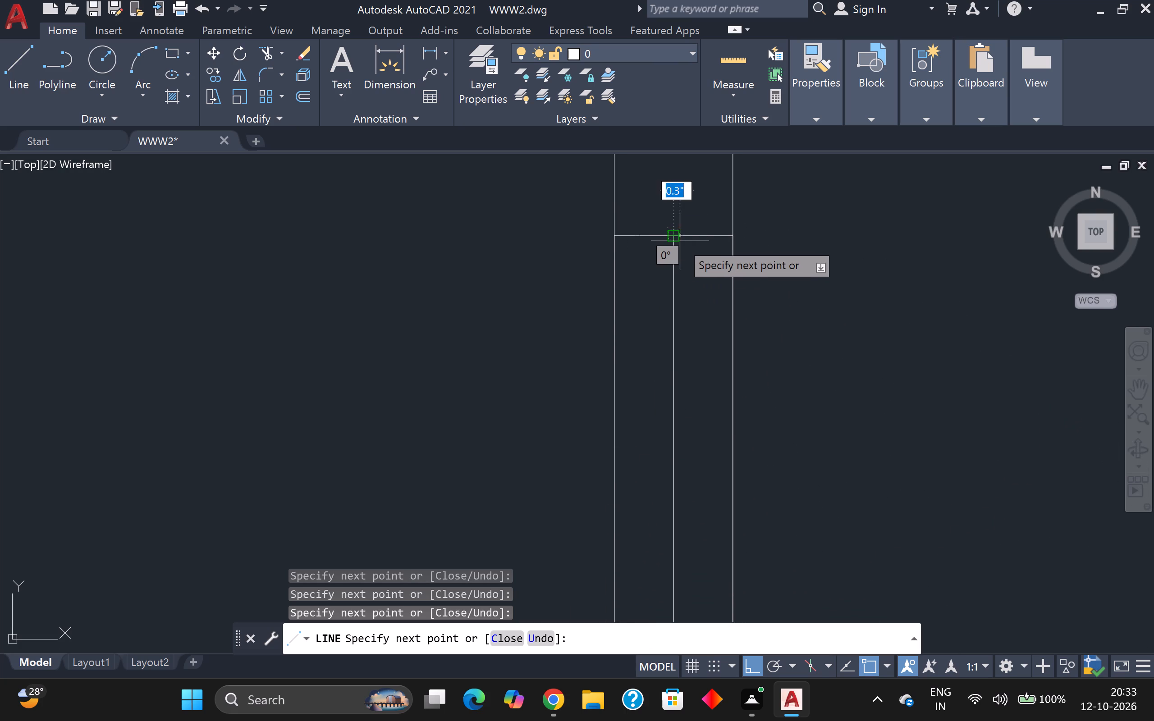
key("Escape")
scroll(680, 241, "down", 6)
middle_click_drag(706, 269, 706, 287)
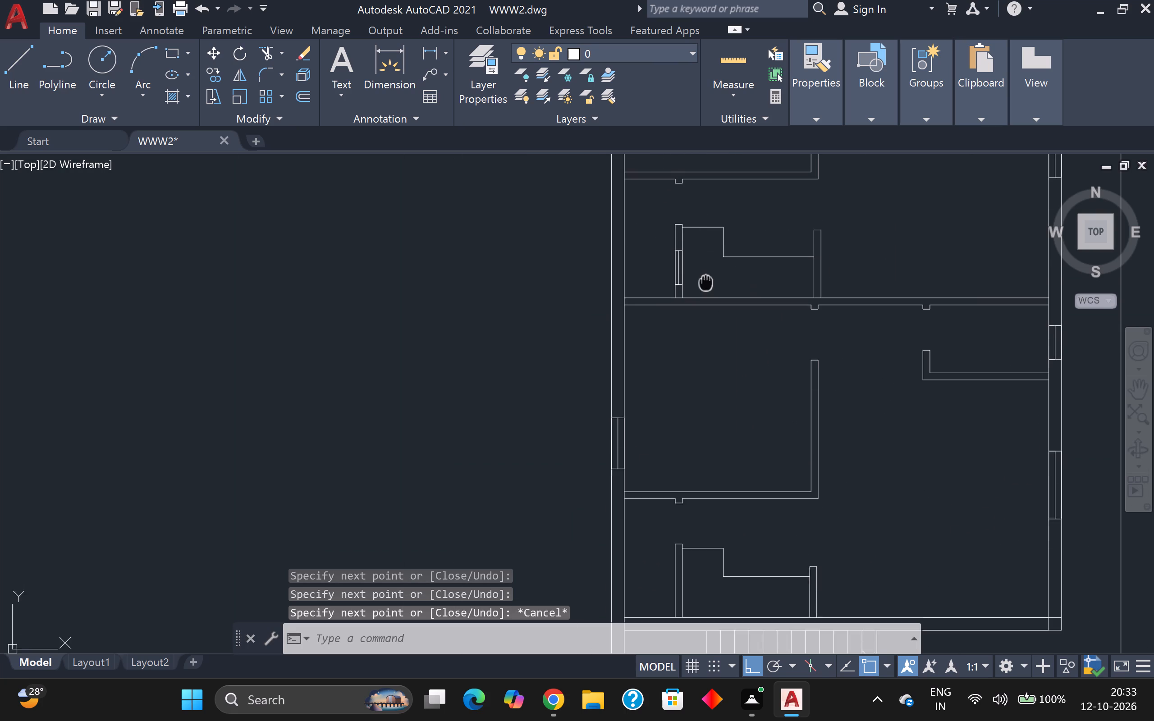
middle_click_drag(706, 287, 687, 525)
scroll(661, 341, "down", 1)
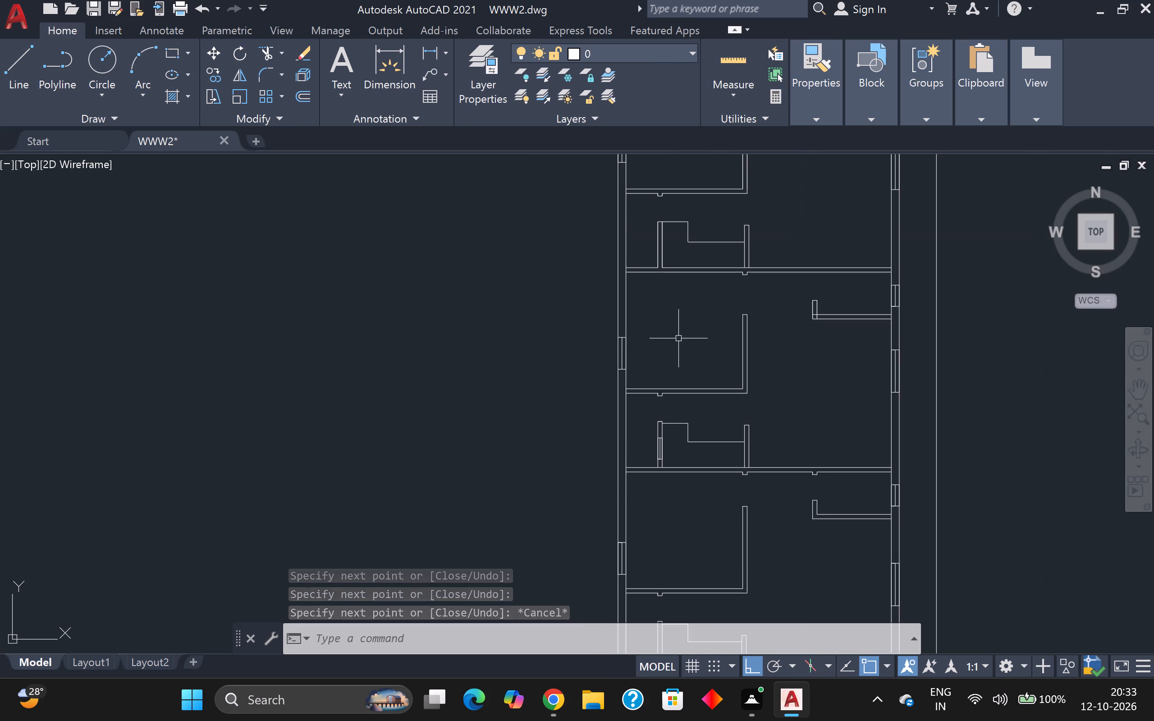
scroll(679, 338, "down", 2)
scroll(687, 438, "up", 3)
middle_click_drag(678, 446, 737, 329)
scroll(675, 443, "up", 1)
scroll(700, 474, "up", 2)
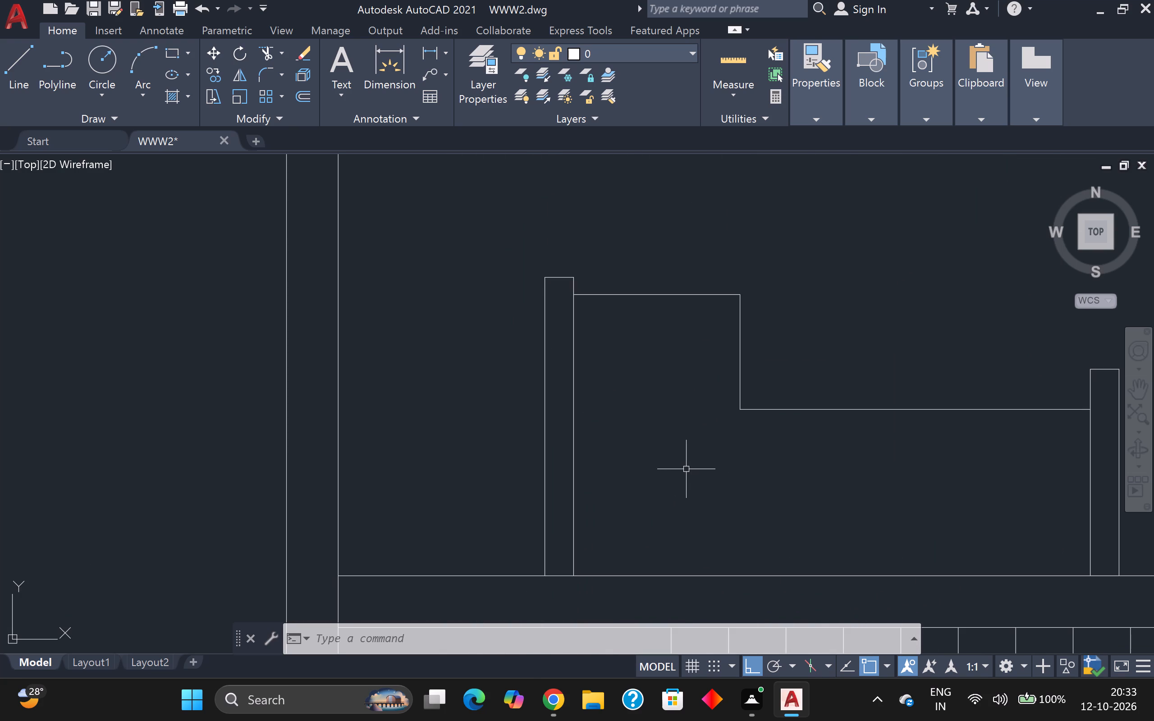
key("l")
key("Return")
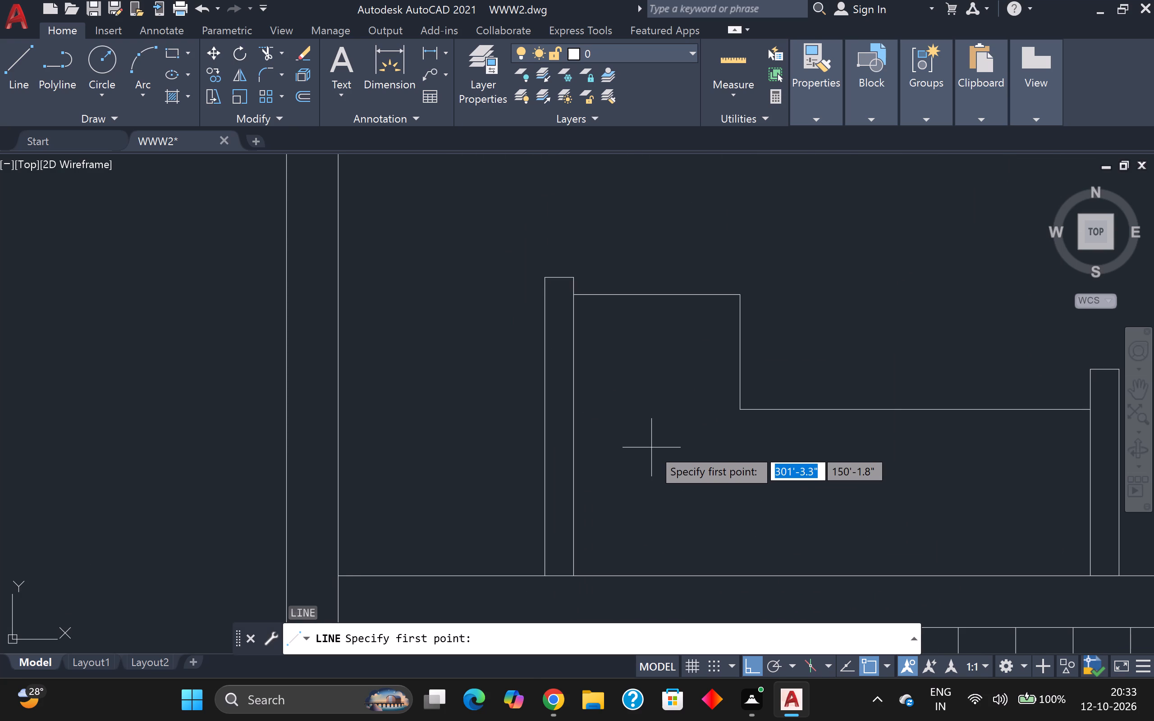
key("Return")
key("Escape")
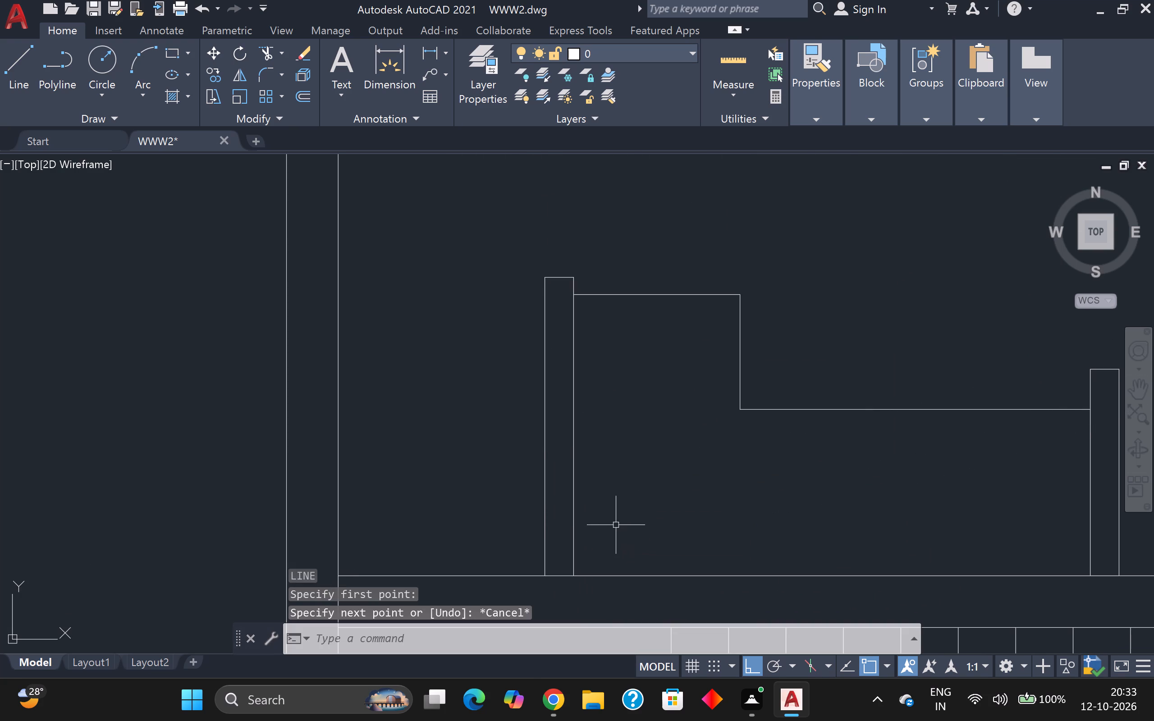
Draw a 2' window with a centre line in the west wall of the southern unit's small stepped room.
key("l")
key("Return")
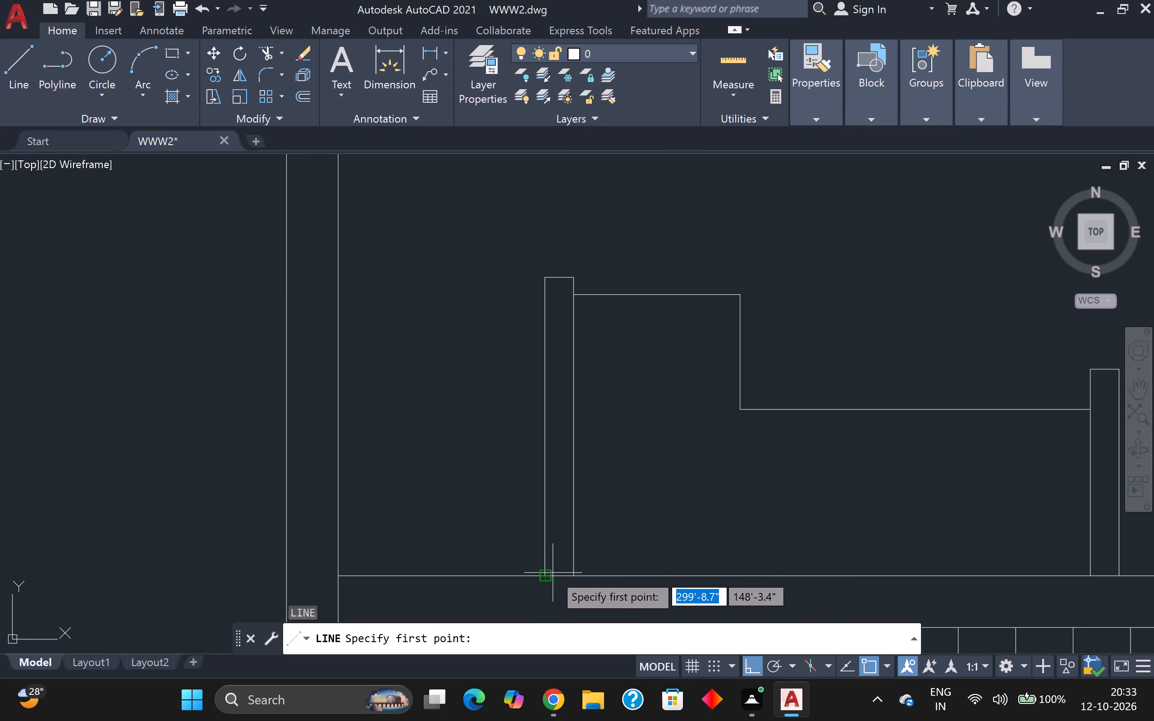
left_click(545, 534)
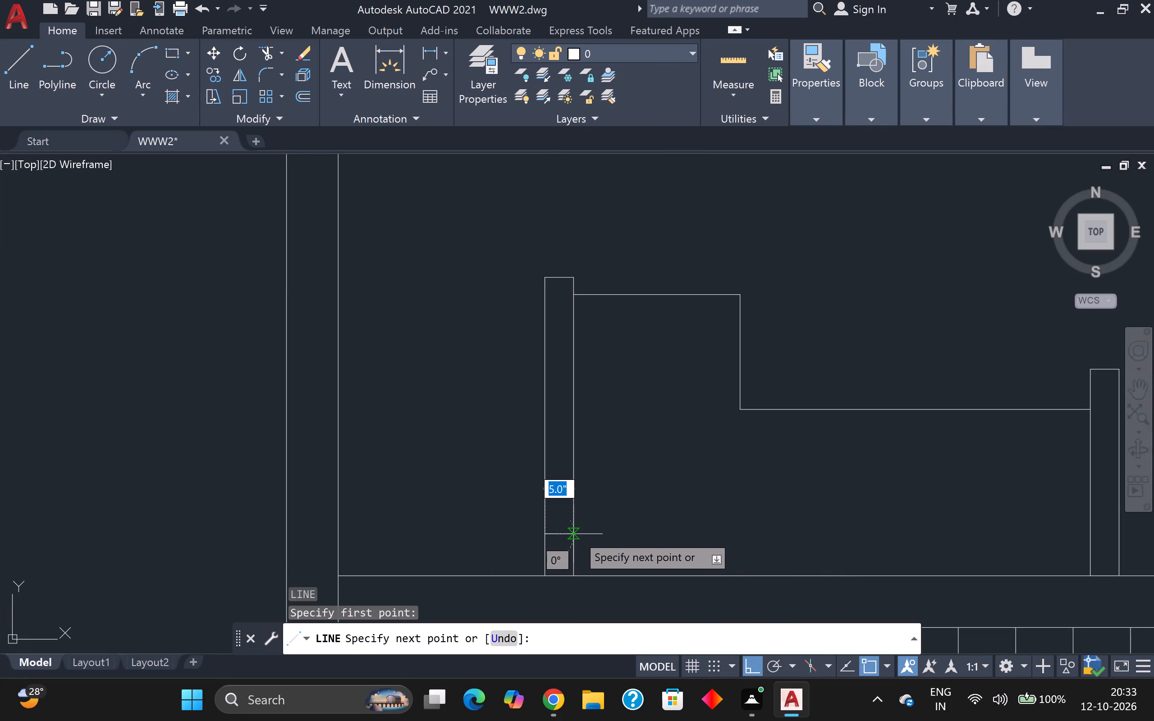
left_click(576, 533)
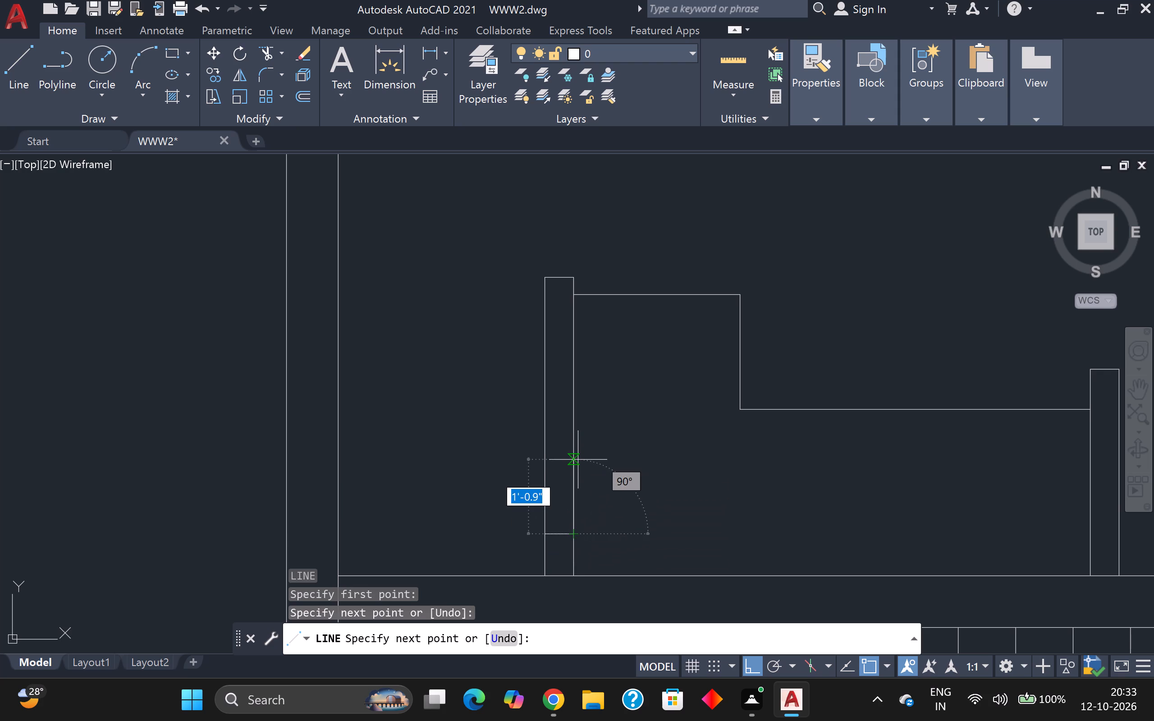
key("2")
key("apostrophe")
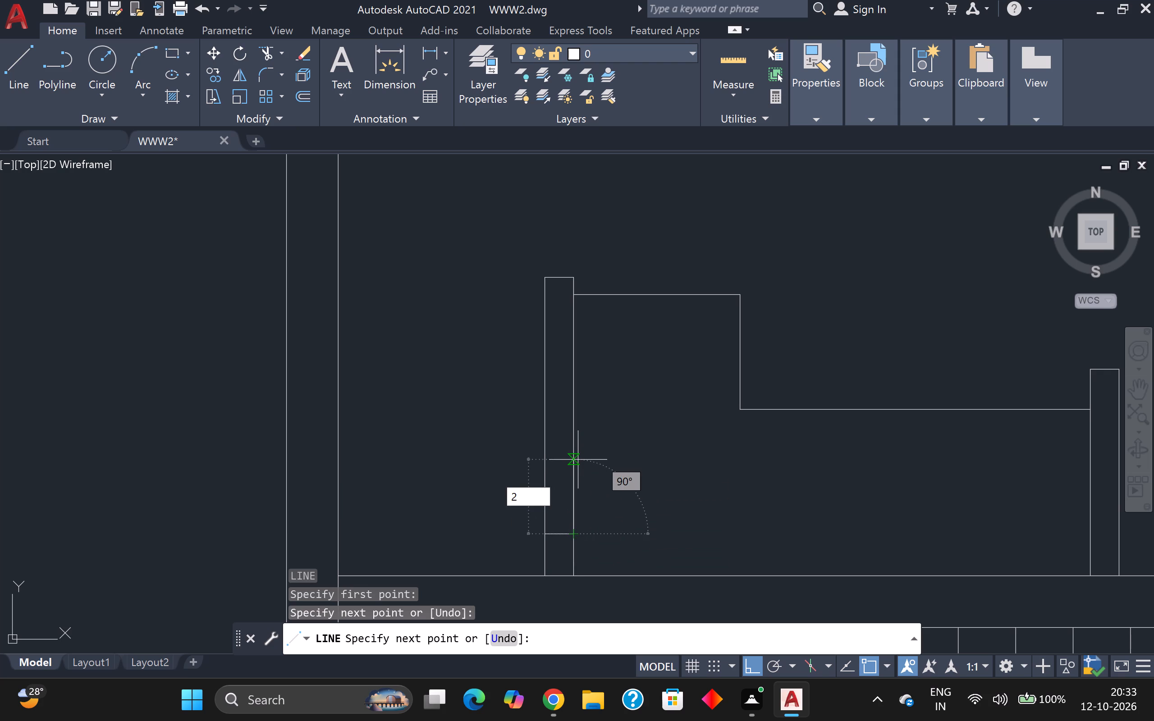
key("Return")
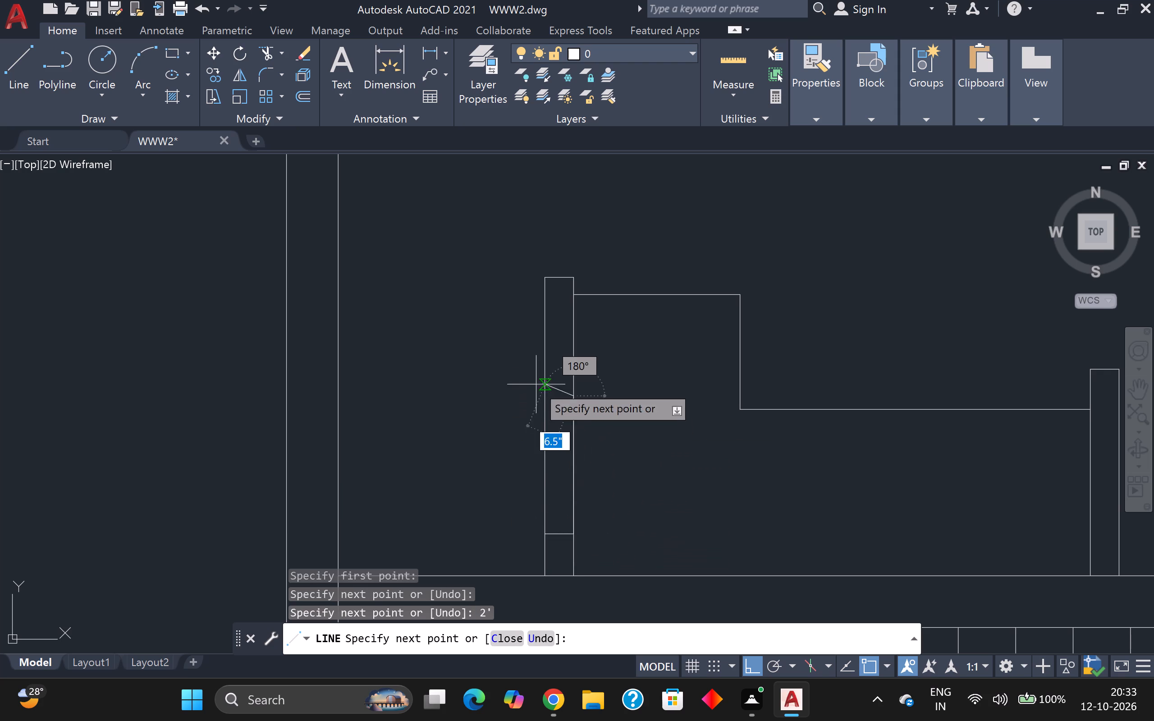
left_click(542, 397)
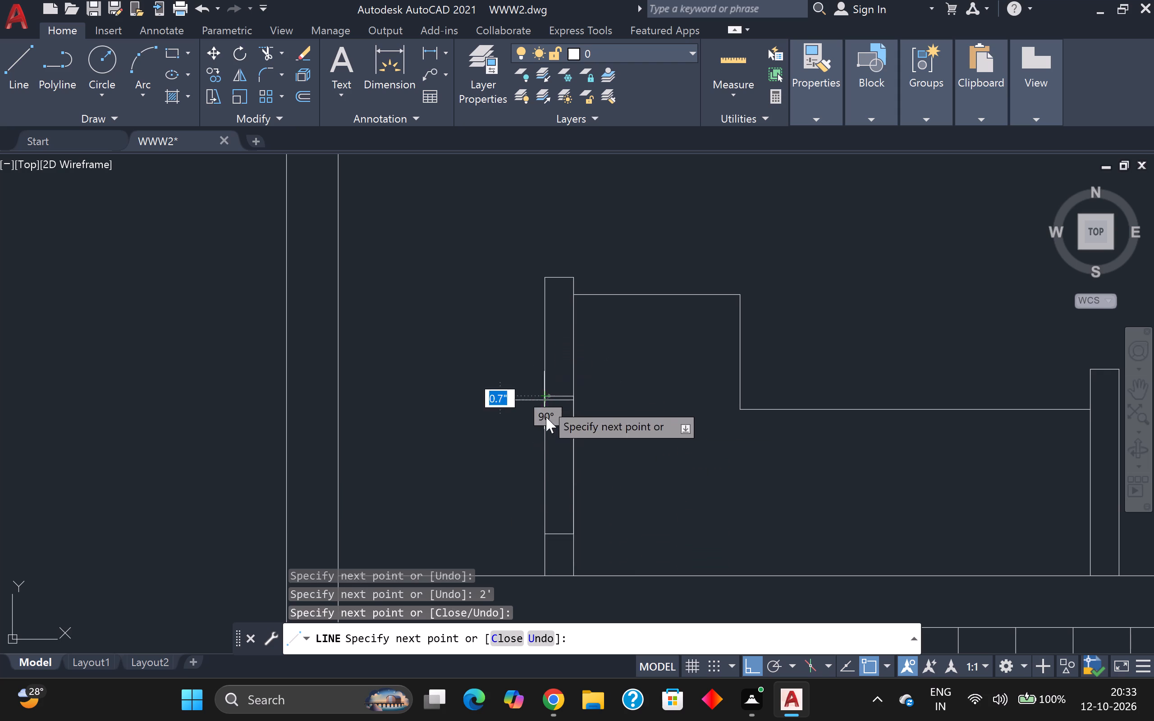
left_click(548, 538)
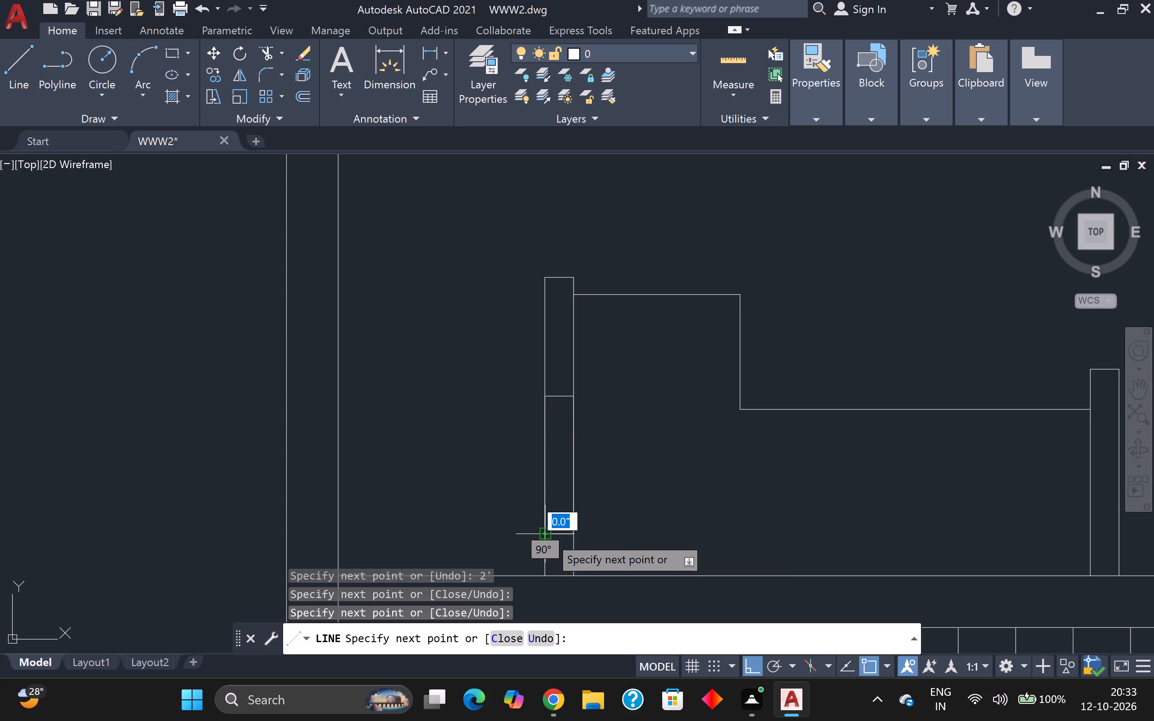
left_click(561, 532)
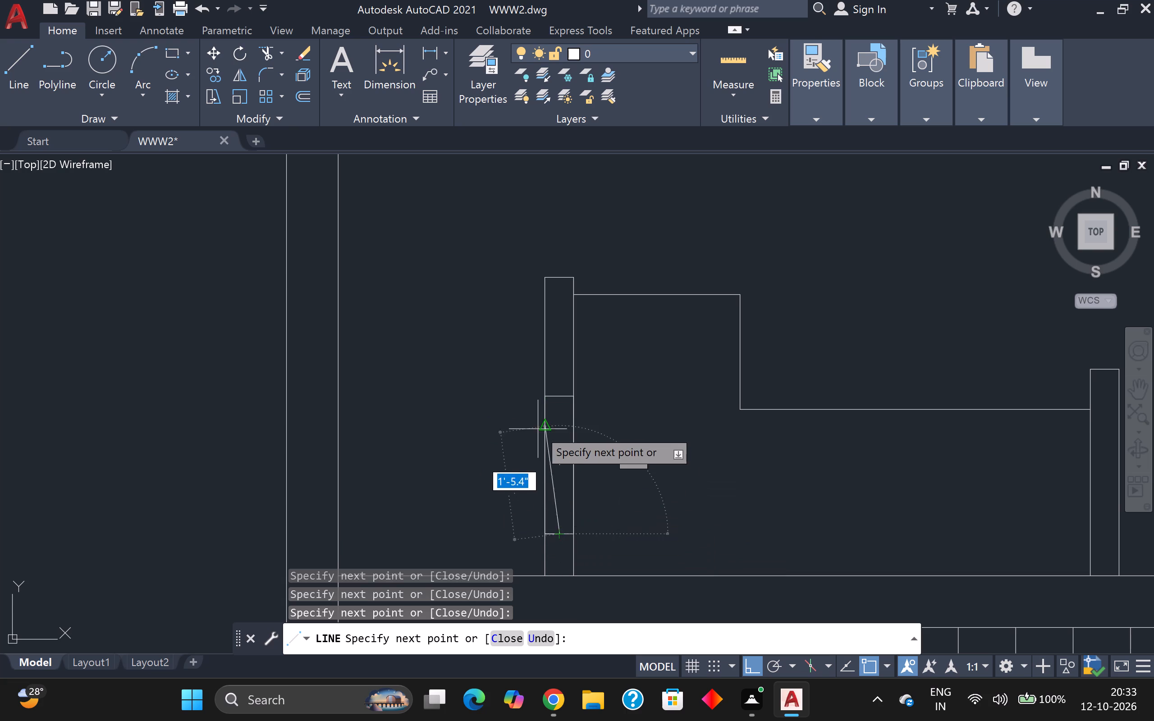
left_click(559, 400)
key("Escape")
Draw a 2' window with a centre line in the west wall of the northern unit's small stepped room.
scroll(559, 400, "down", 4)
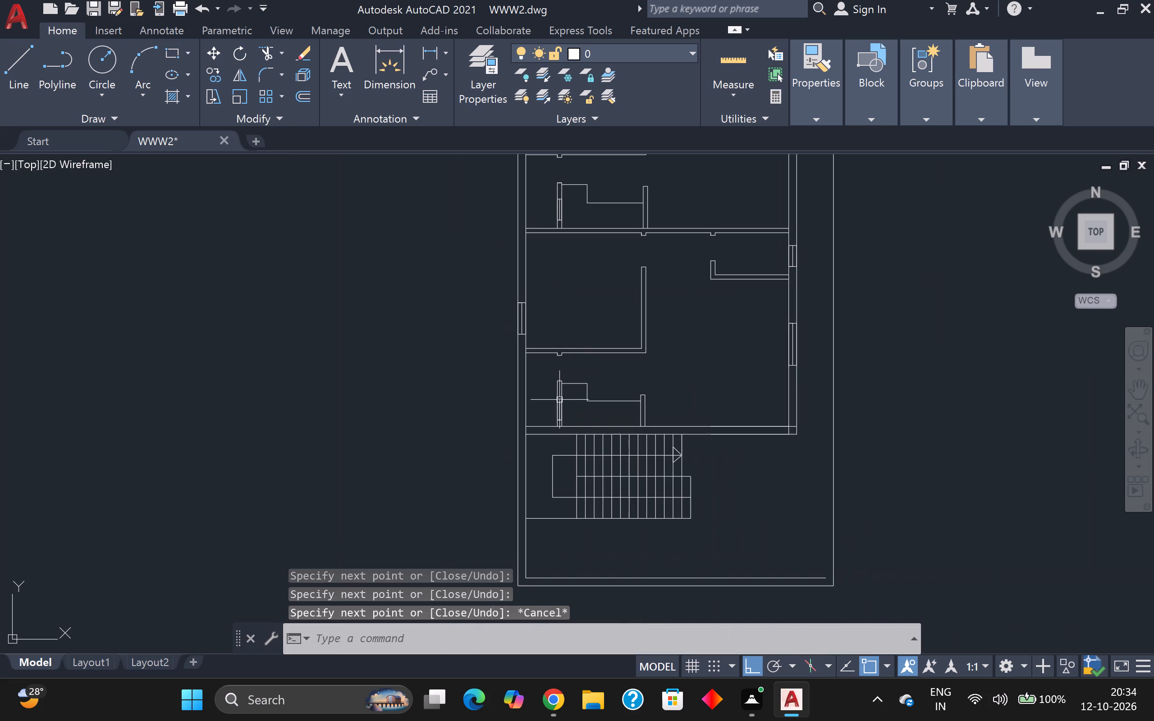
middle_click_drag(623, 288, 628, 589)
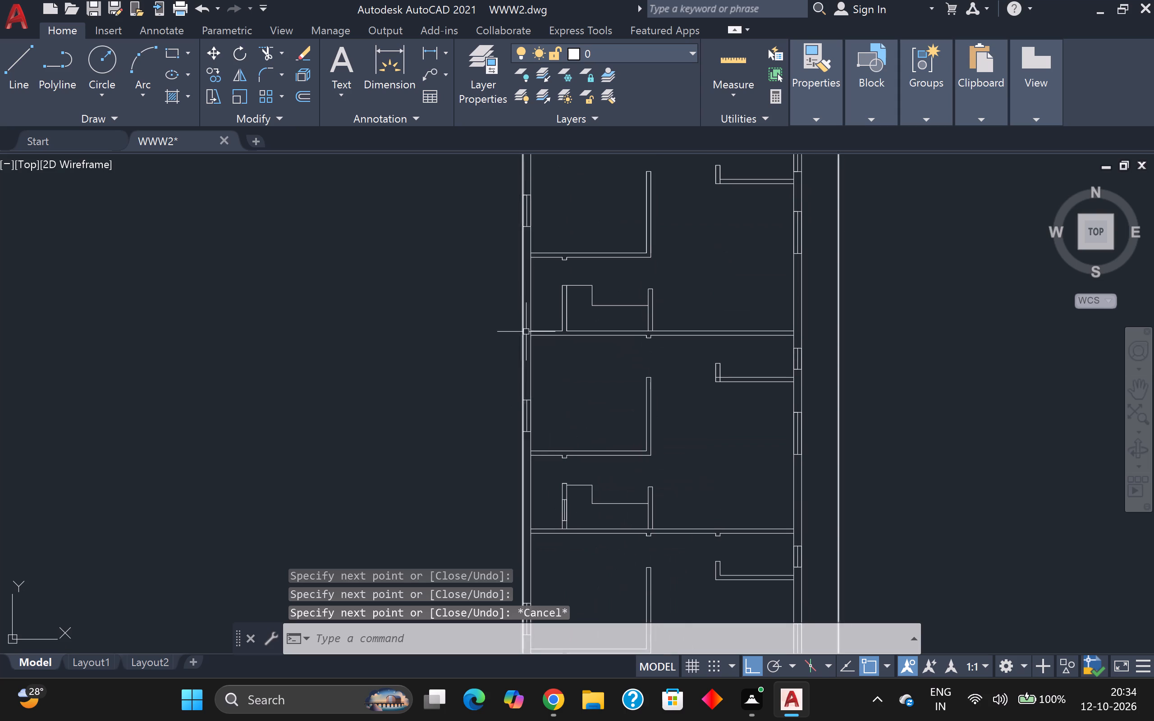
middle_click_drag(601, 273, 617, 360)
key("l")
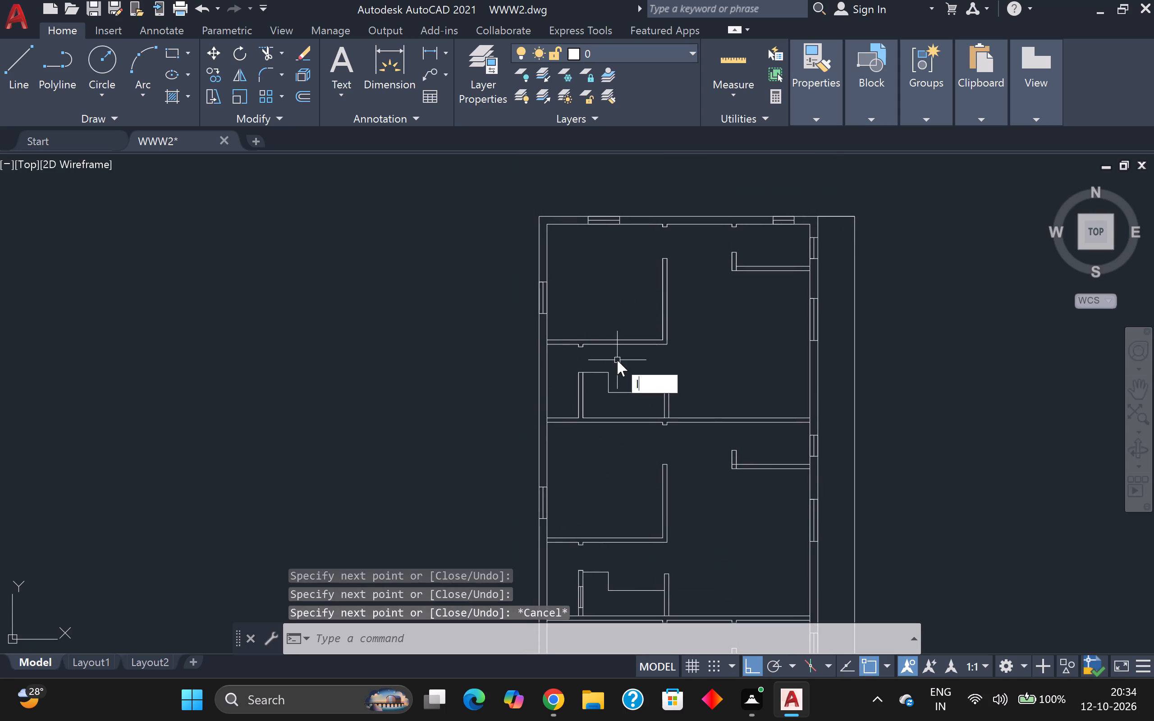
key("Return")
scroll(582, 409, "up", 4)
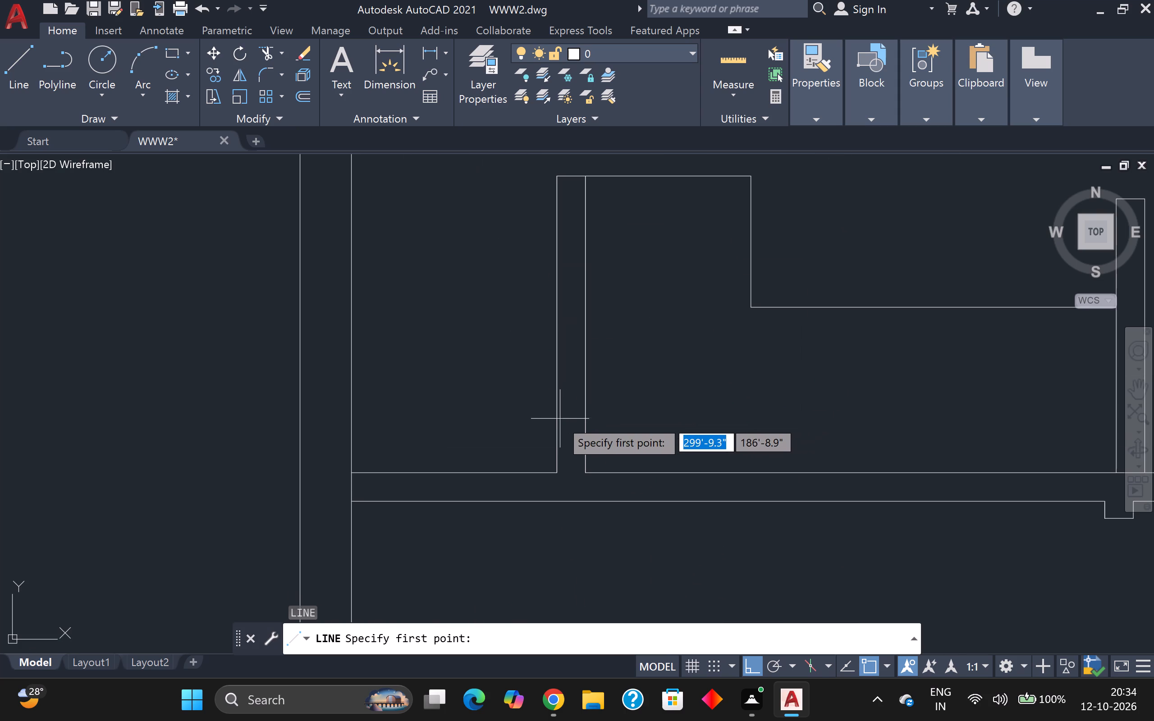
left_click(556, 415)
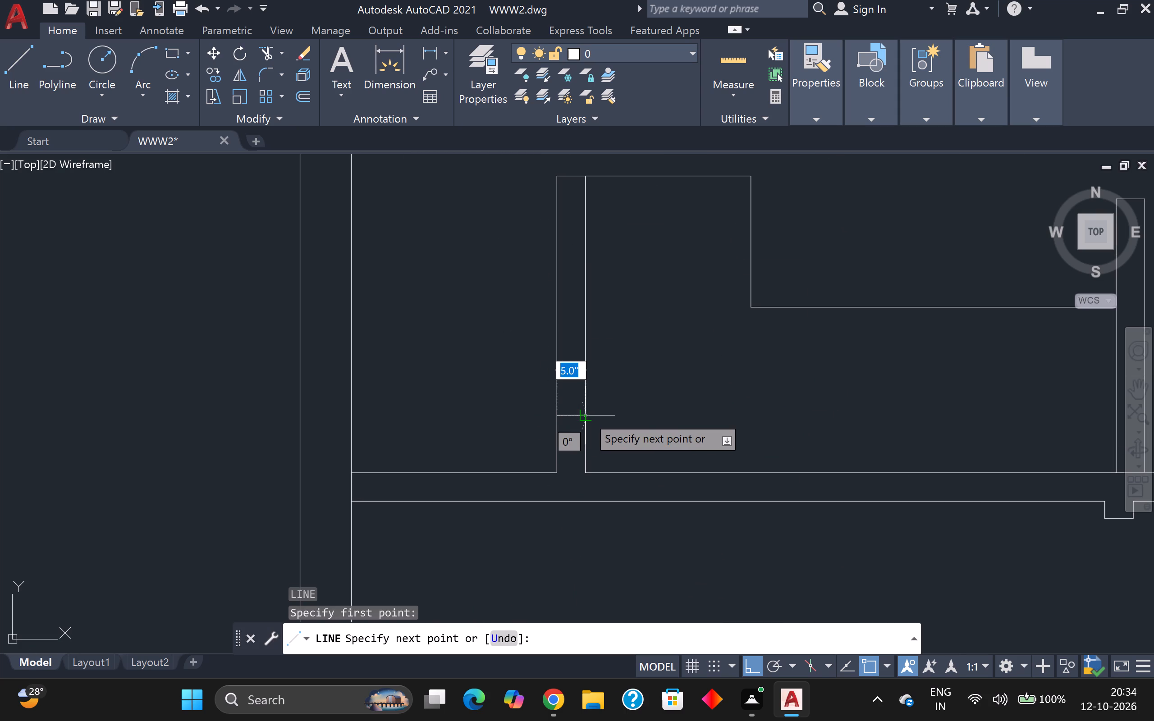
left_click(587, 415)
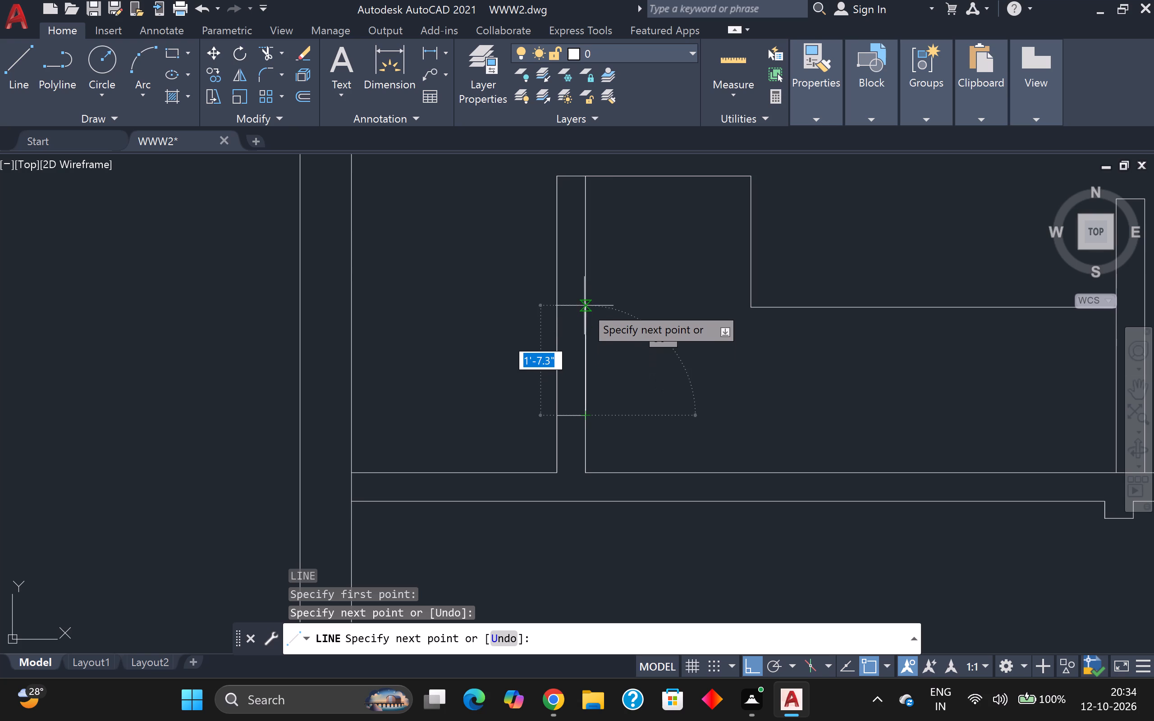
key("2")
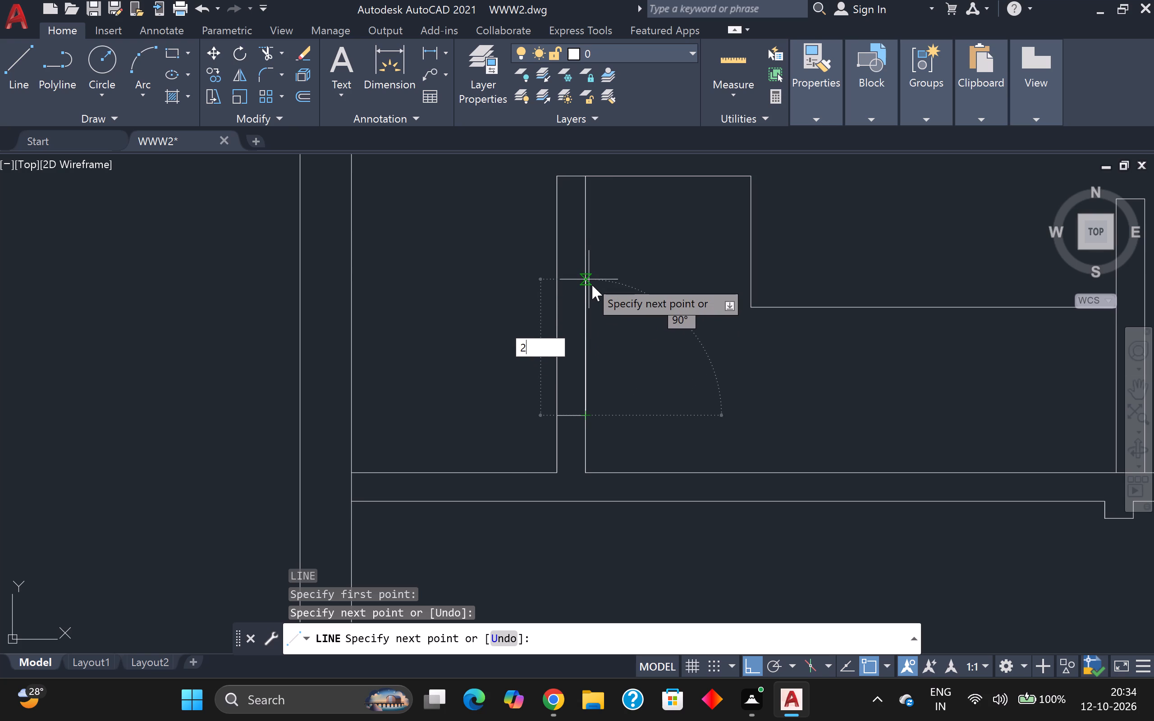
key("apostrophe")
key("Return")
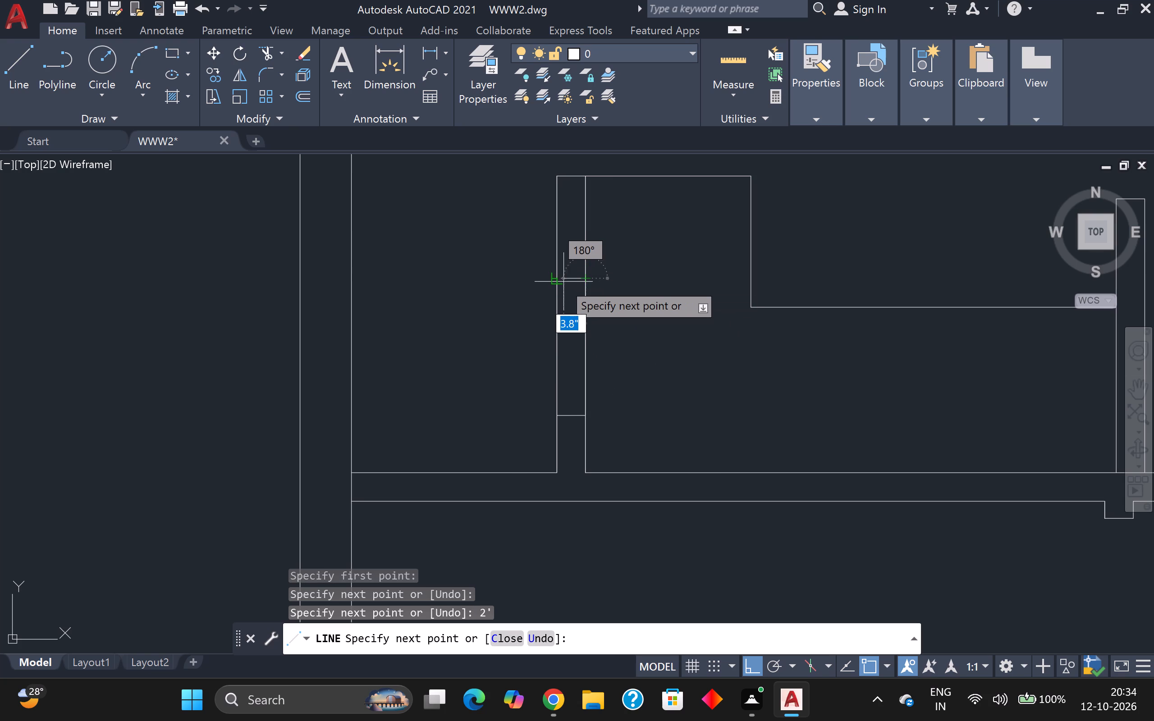
left_click(559, 282)
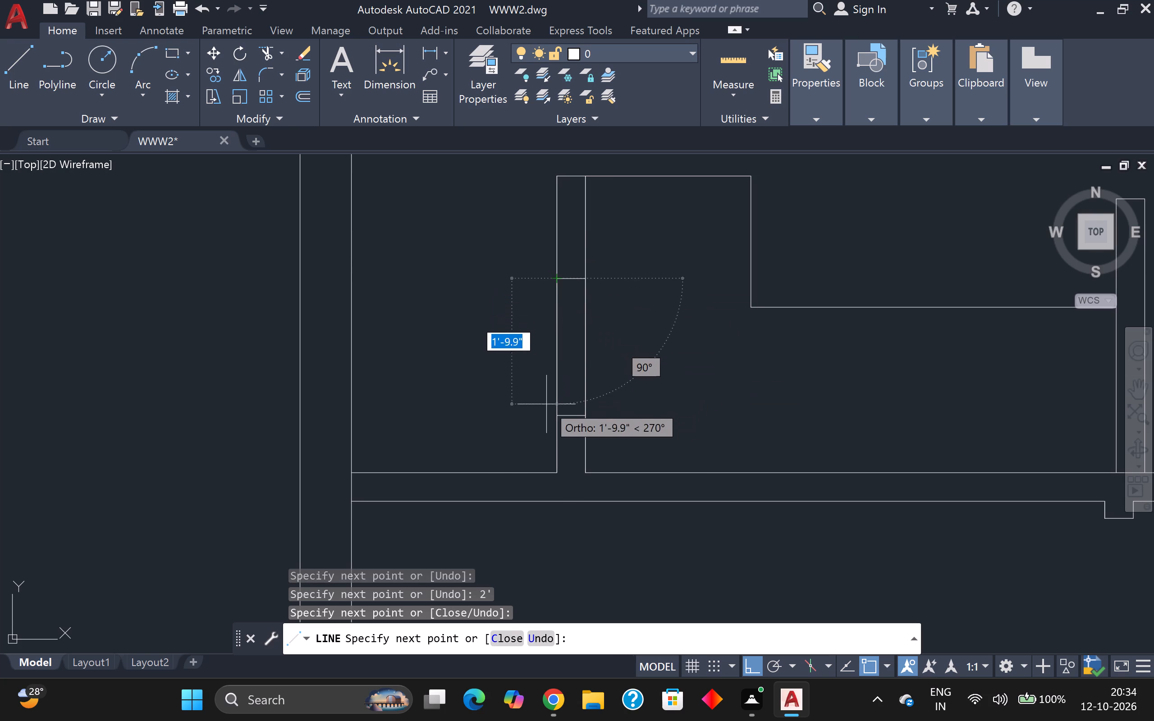
left_click(559, 410)
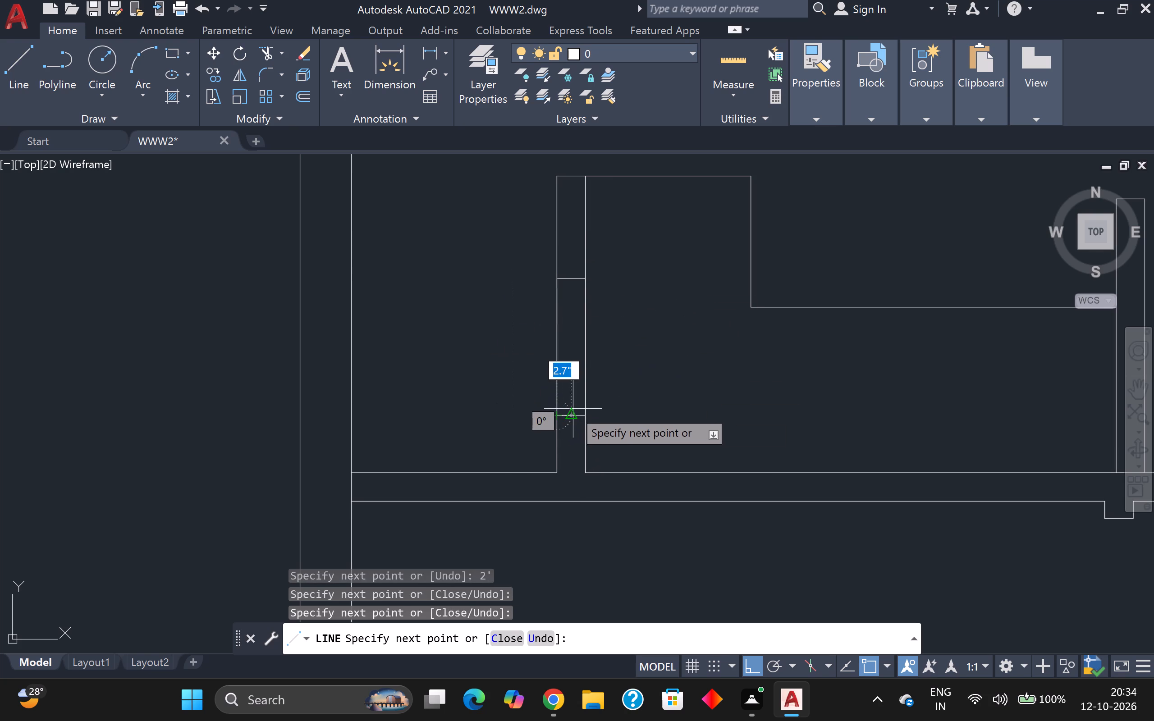
left_click(574, 415)
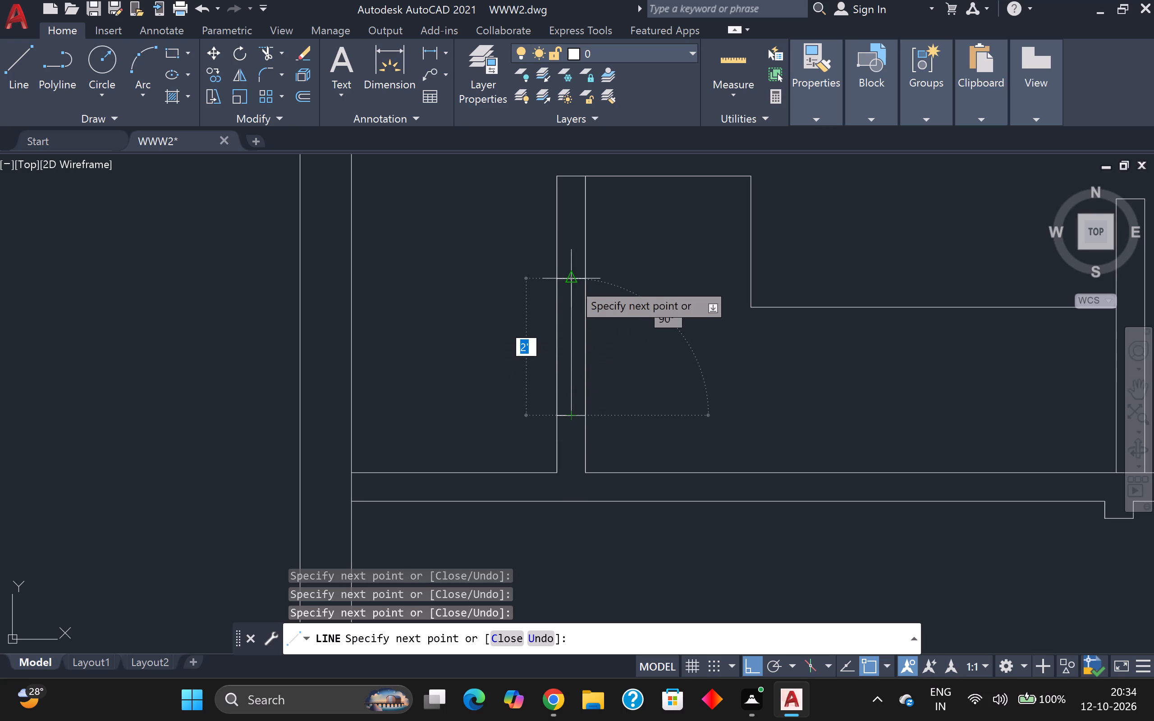
left_click(572, 282)
key("Escape")
Trim the overlapping inner wall lines inside the southeast corner of the southern unit's outer walls.
scroll(570, 292, "down", 2)
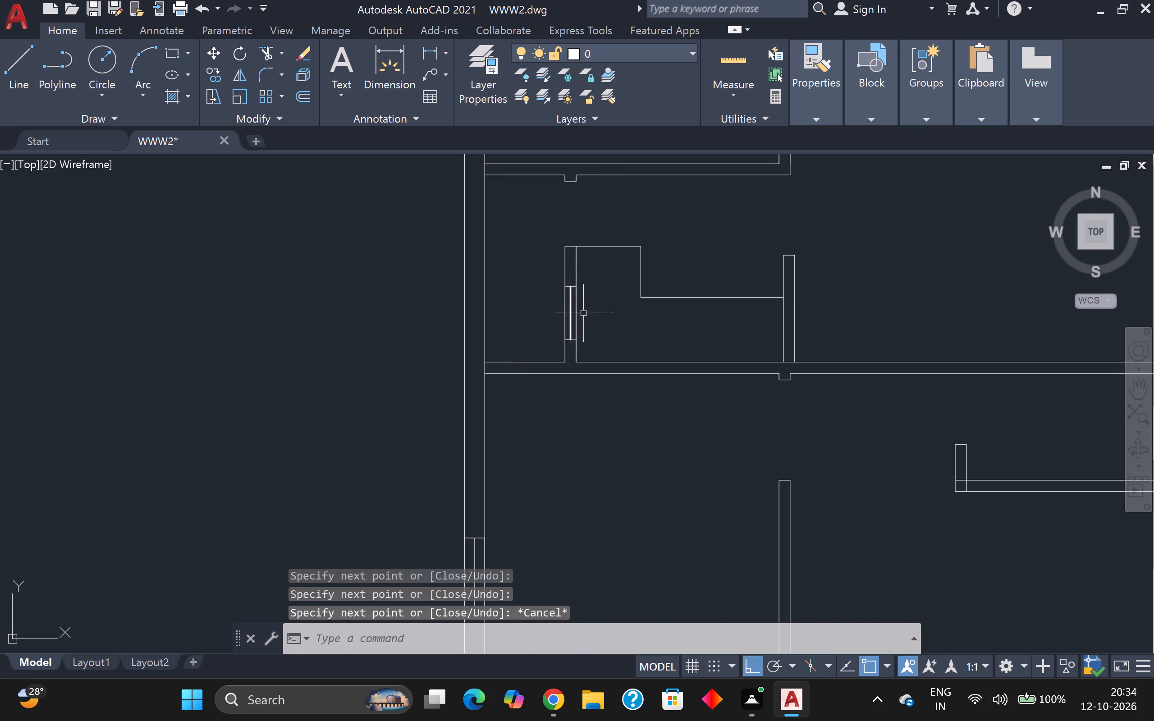
scroll(596, 338, "down", 2)
scroll(673, 387, "up", 1)
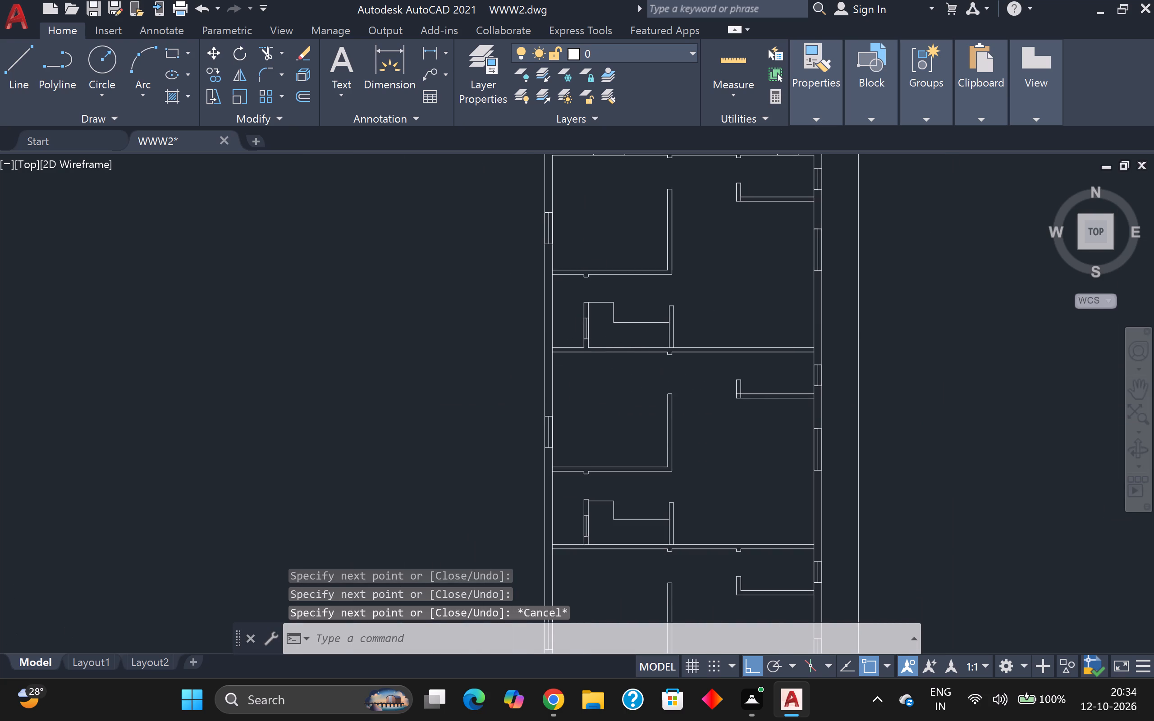
scroll(644, 383, "down", 2)
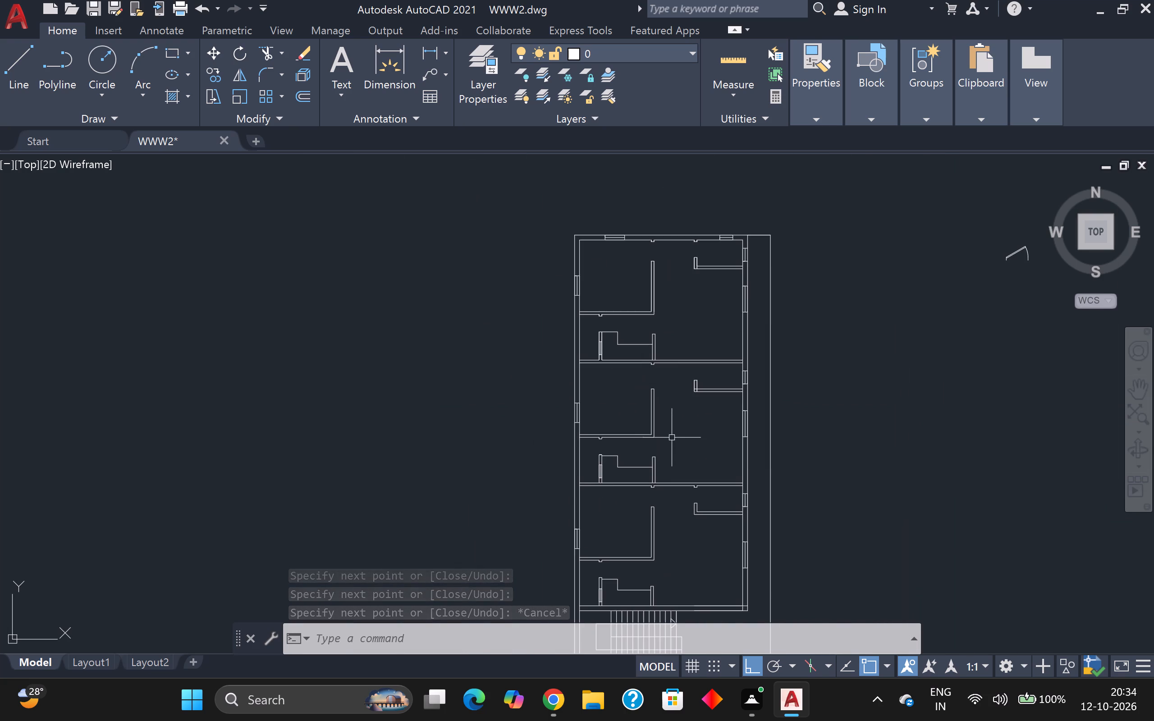
scroll(672, 438, "up", 2)
scroll(673, 436, "down", 2)
scroll(703, 462, "down", 1)
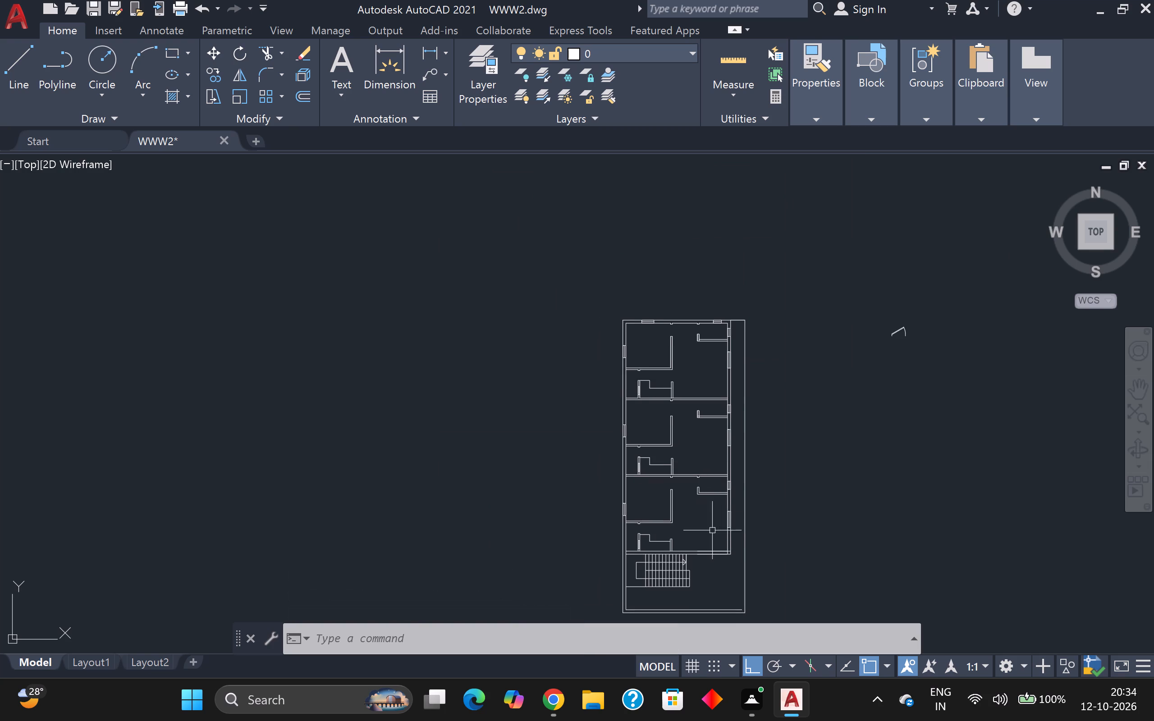
middle_click_drag(697, 525, 665, 372)
scroll(703, 386, "up", 2)
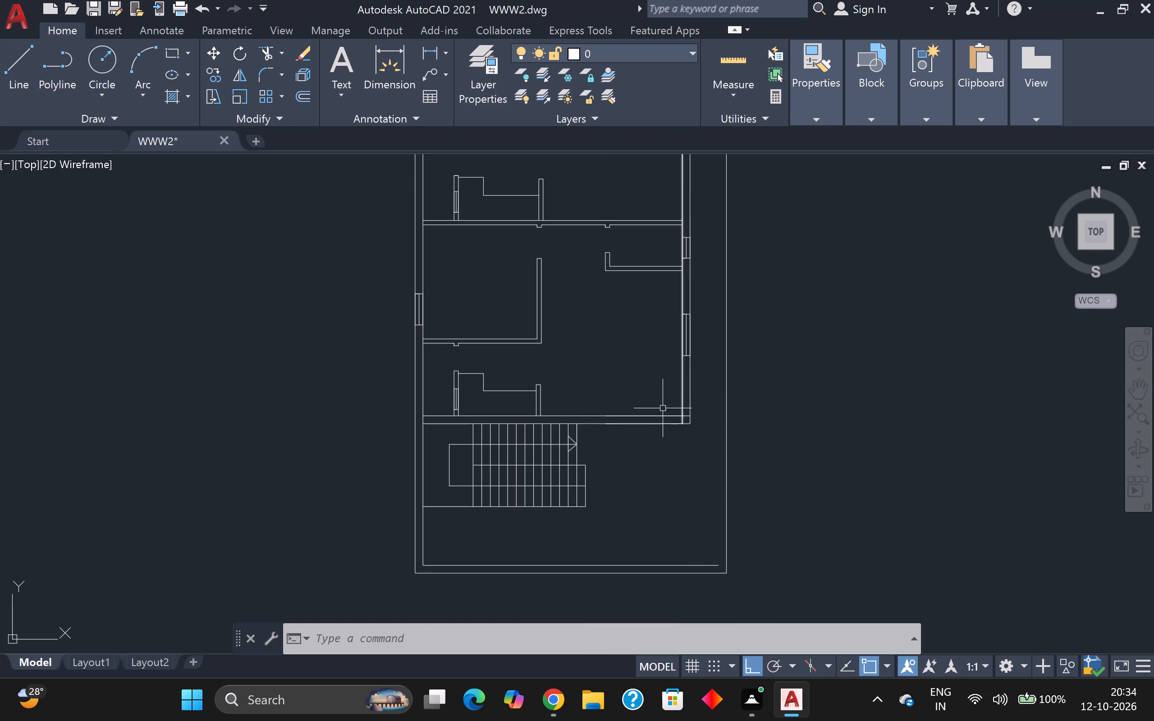
left_click(269, 57)
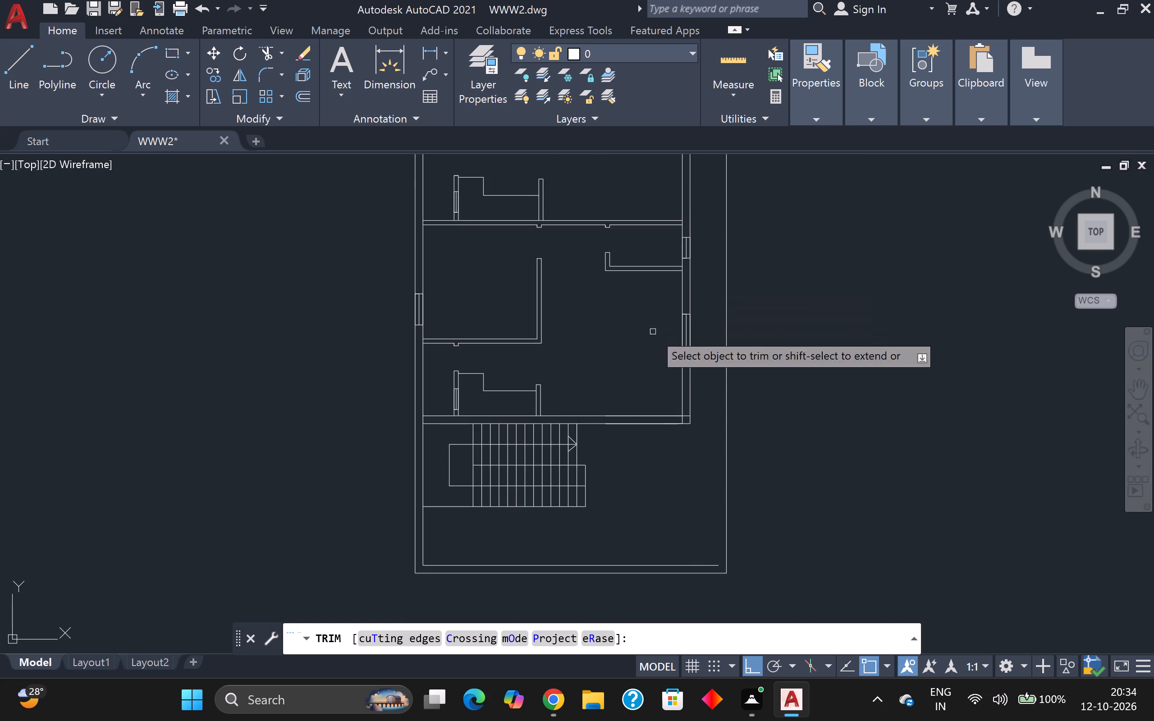
scroll(697, 398, "up", 3)
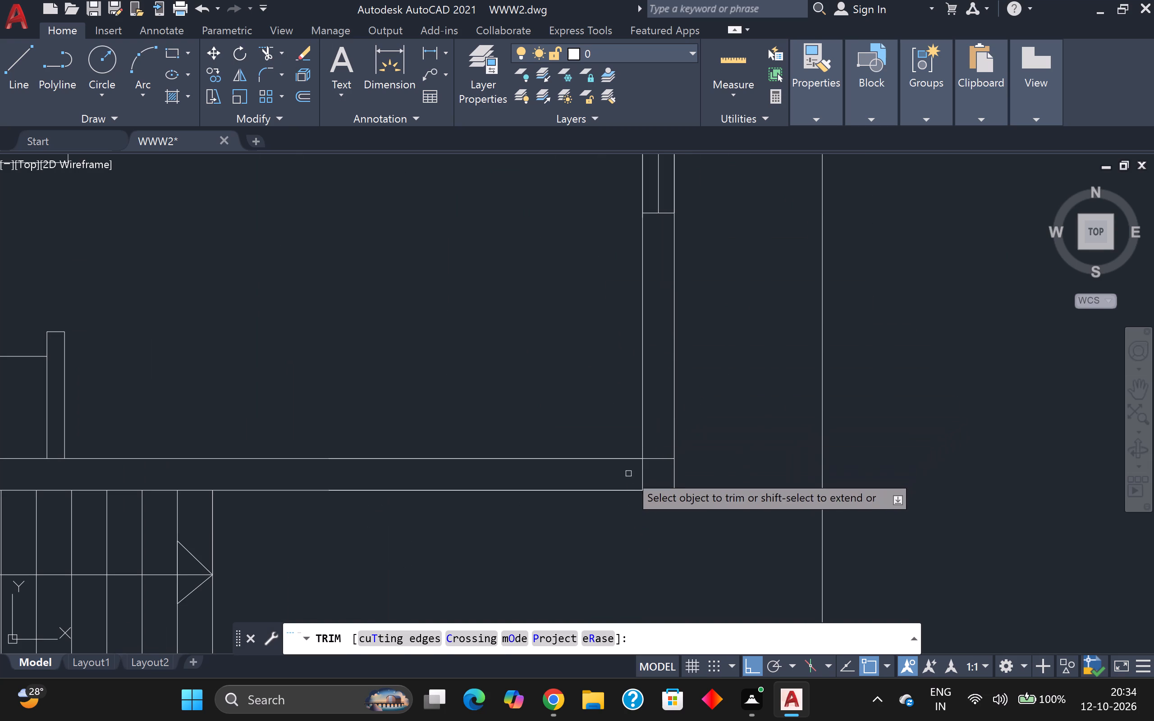
left_click(628, 474)
left_click(659, 470)
left_click(659, 457)
Look over the three-unit plan, its north wall and the loose door symbol east of the building.
scroll(658, 452, "down", 5)
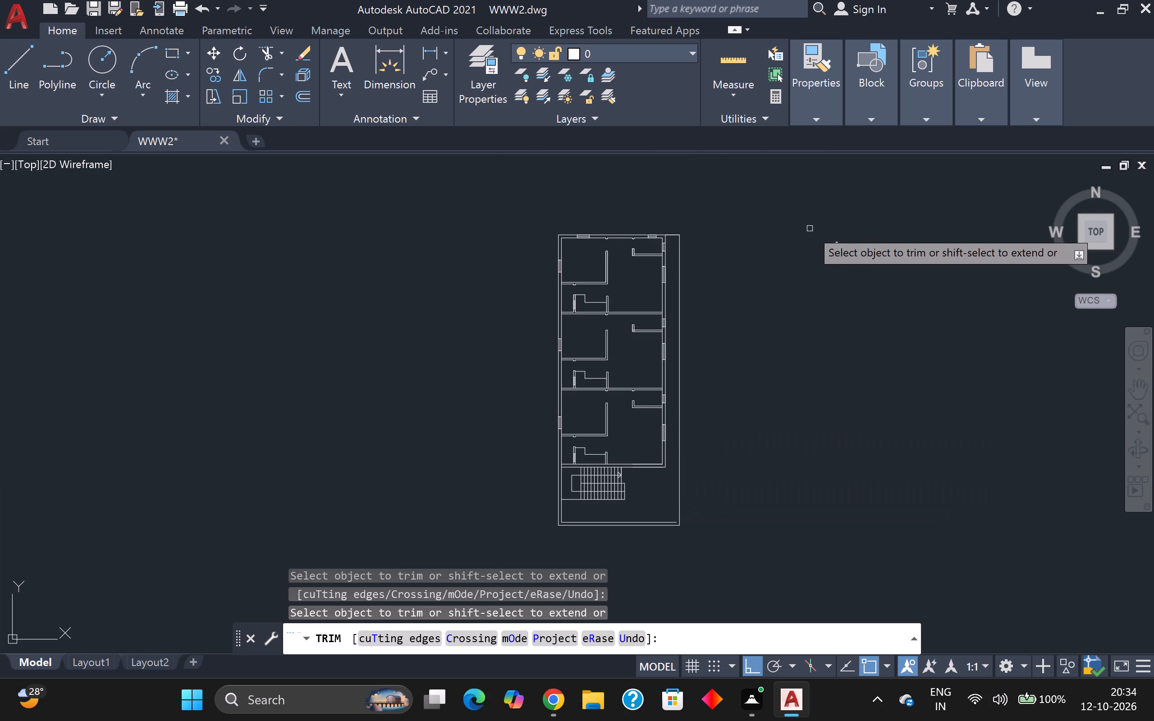
scroll(819, 266, "down", 1)
scroll(604, 346, "up", 3)
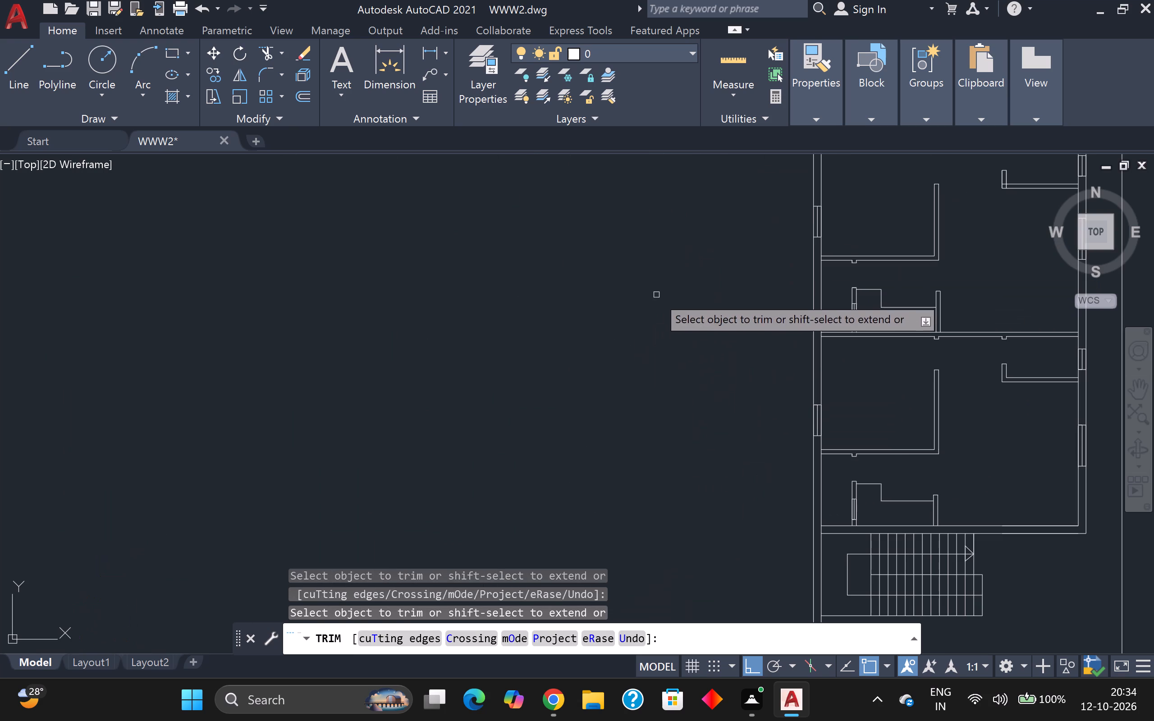
middle_click_drag(656, 307, 467, 520)
scroll(478, 456, "down", 2)
scroll(609, 309, "up", 1)
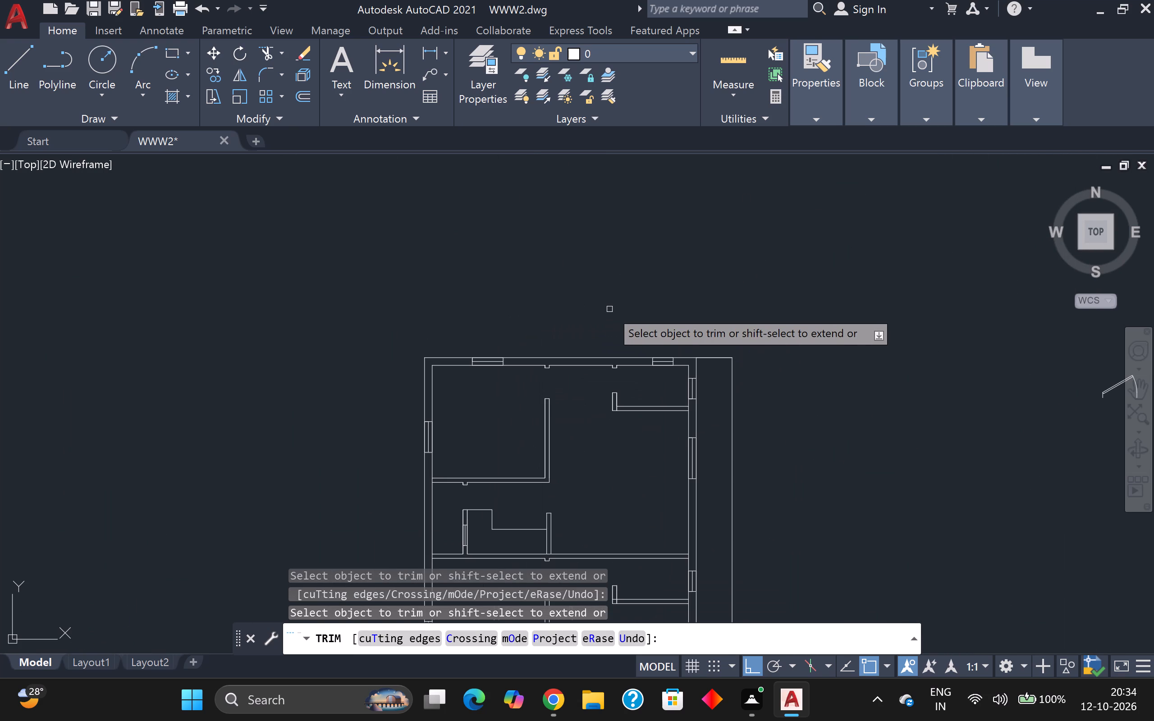
scroll(609, 309, "up", 1)
scroll(645, 360, "up", 4)
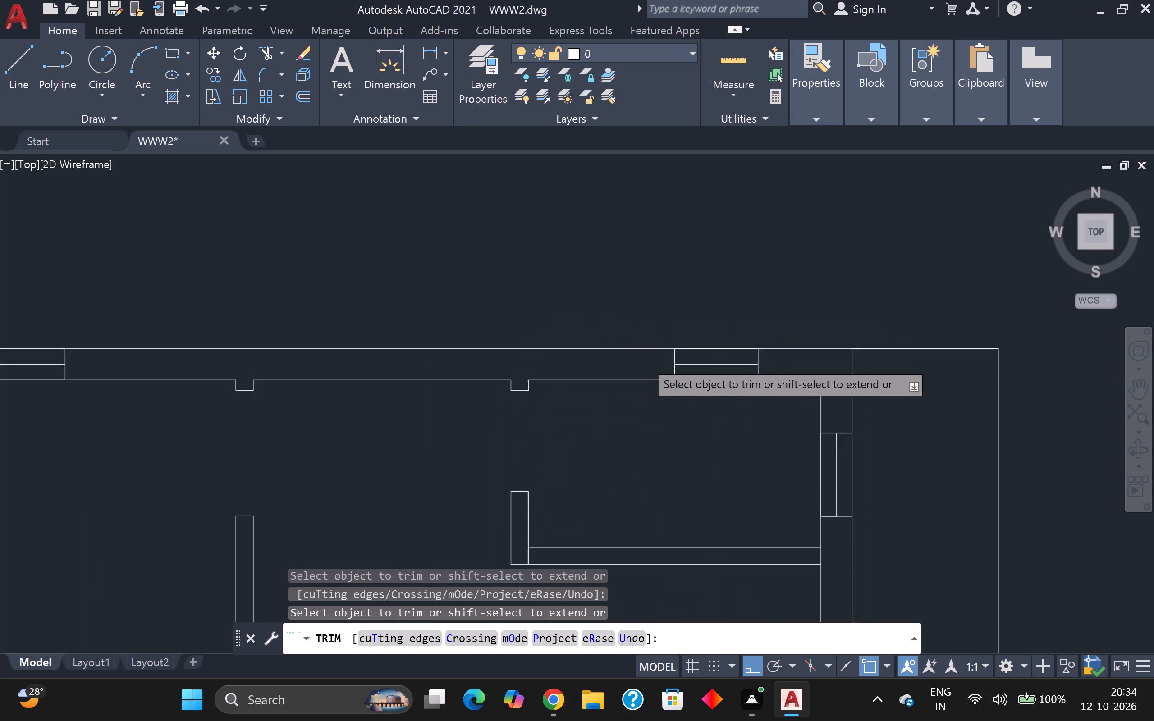
scroll(645, 360, "up", 1)
scroll(645, 358, "down", 4)
scroll(710, 389, "down", 2)
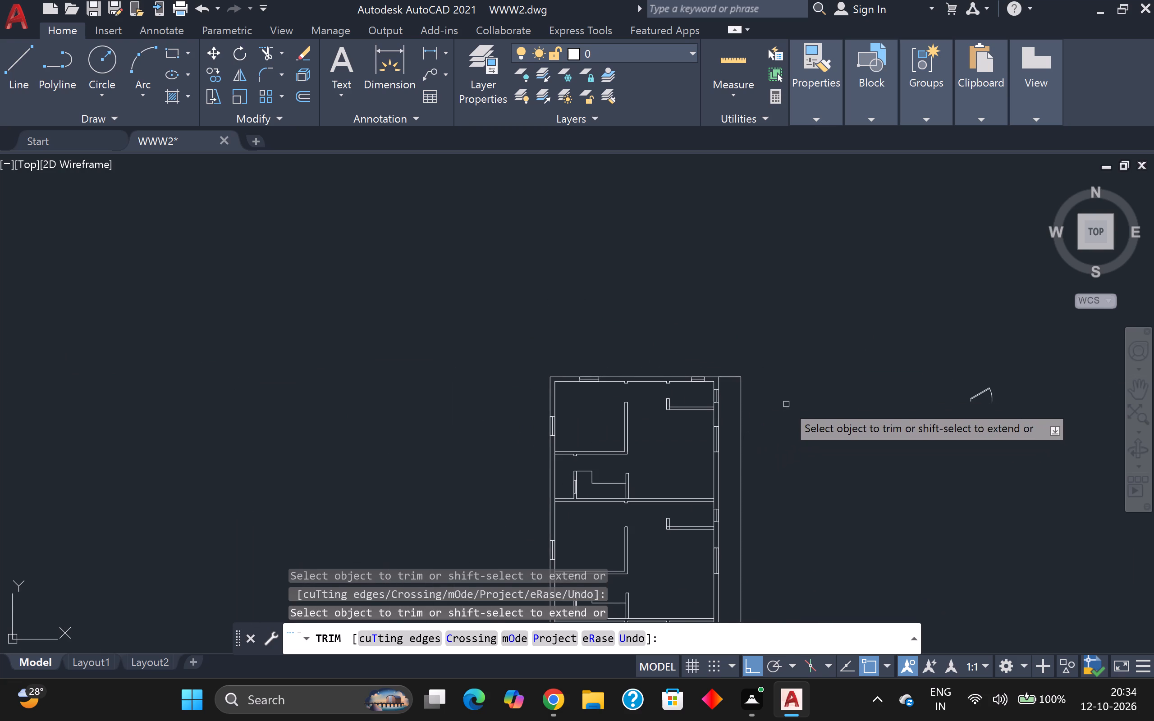
middle_click_drag(771, 399, 728, 366)
middle_click_drag(677, 313, 655, 218)
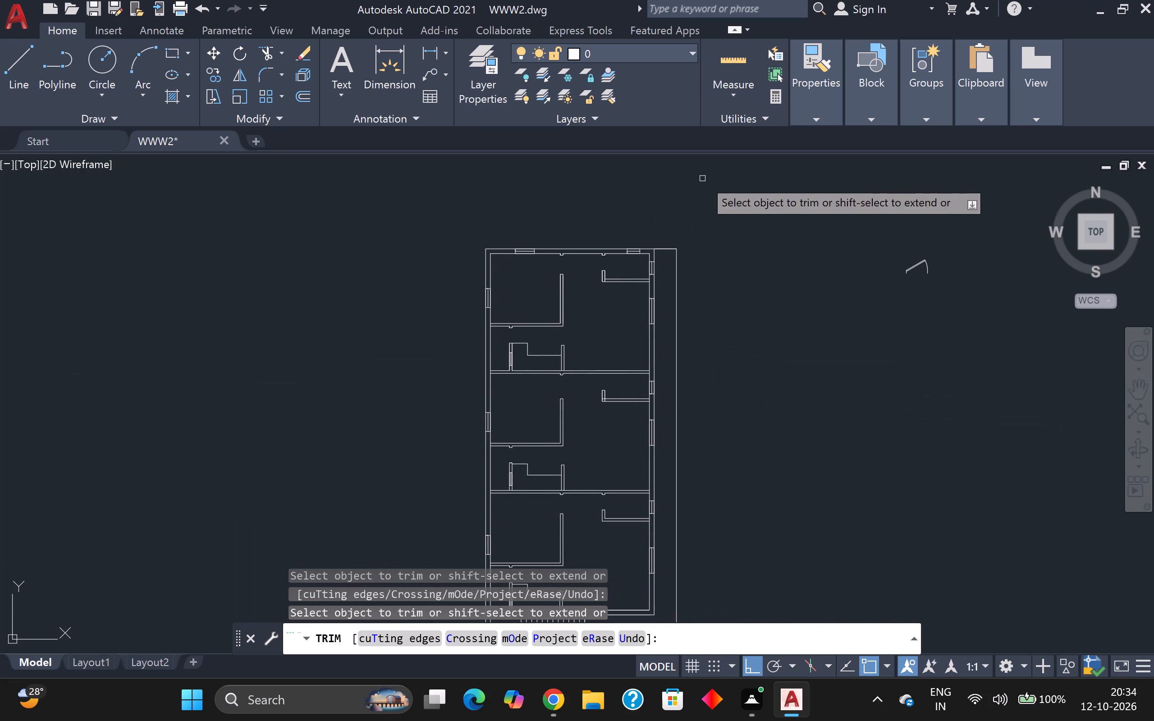
scroll(725, 308, "down", 3)
scroll(738, 360, "up", 4)
scroll(689, 354, "down", 2)
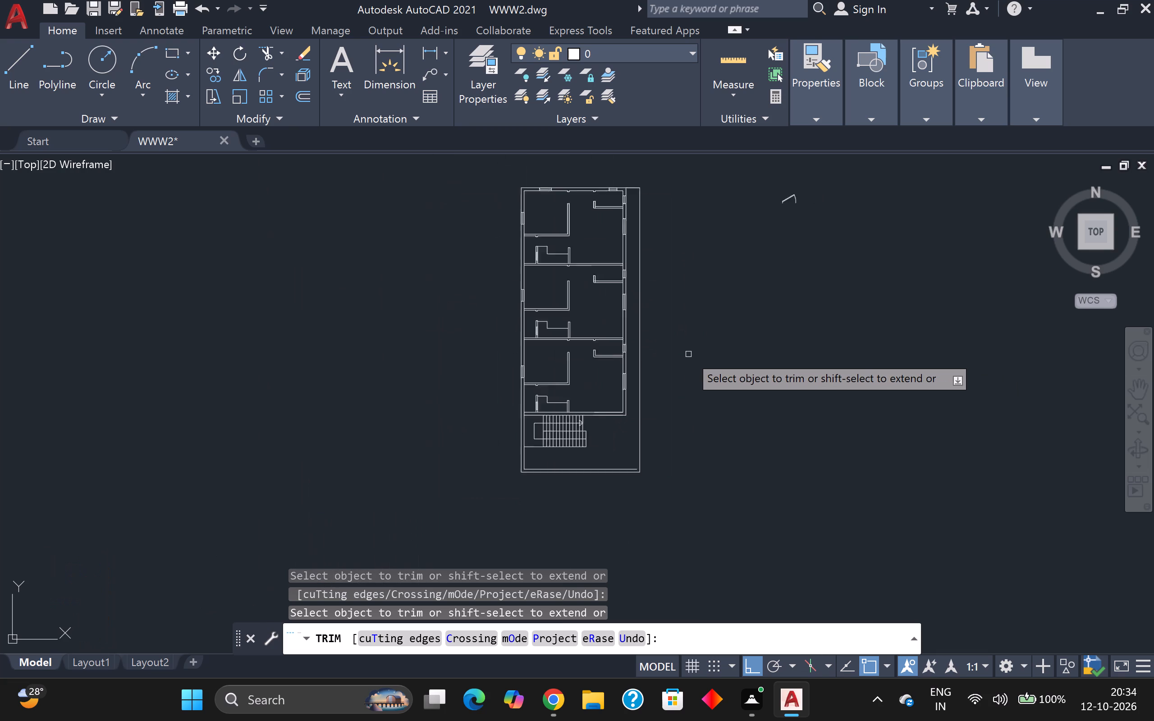
scroll(688, 354, "down", 1)
scroll(690, 400, "up", 1)
middle_click_drag(689, 400, 749, 551)
scroll(733, 283, "up", 3)
scroll(762, 288, "down", 3)
scroll(813, 294, "up", 2)
scroll(881, 311, "down", 1)
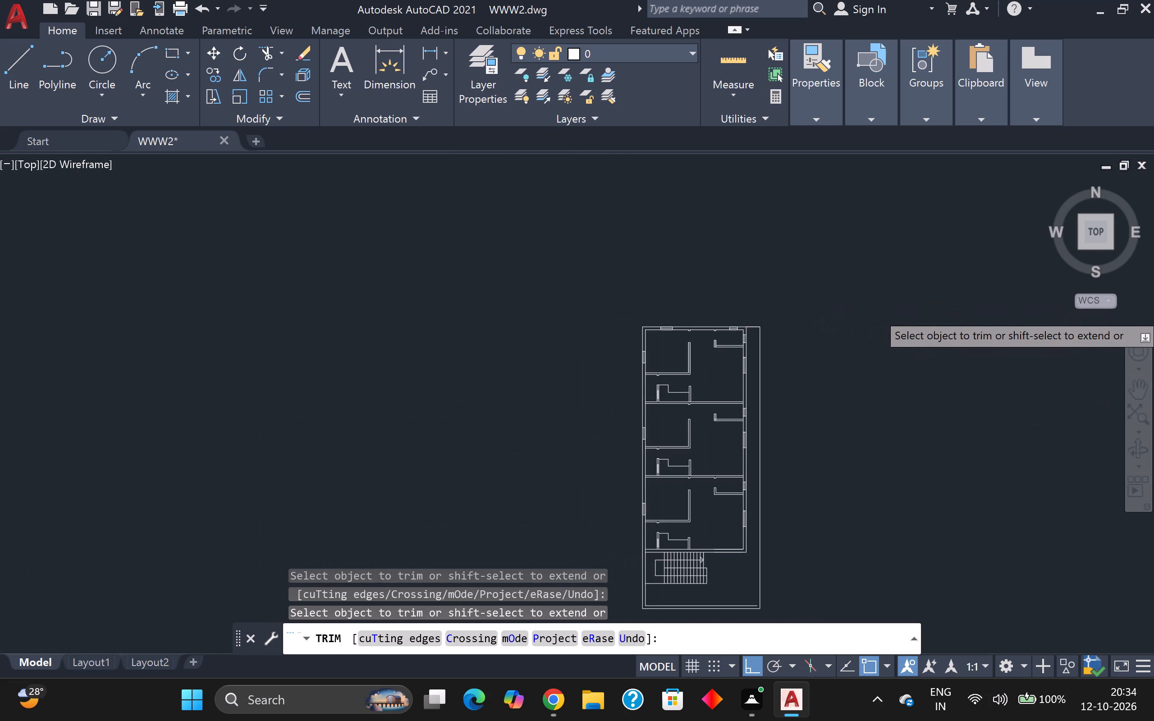
scroll(881, 311, "down", 1)
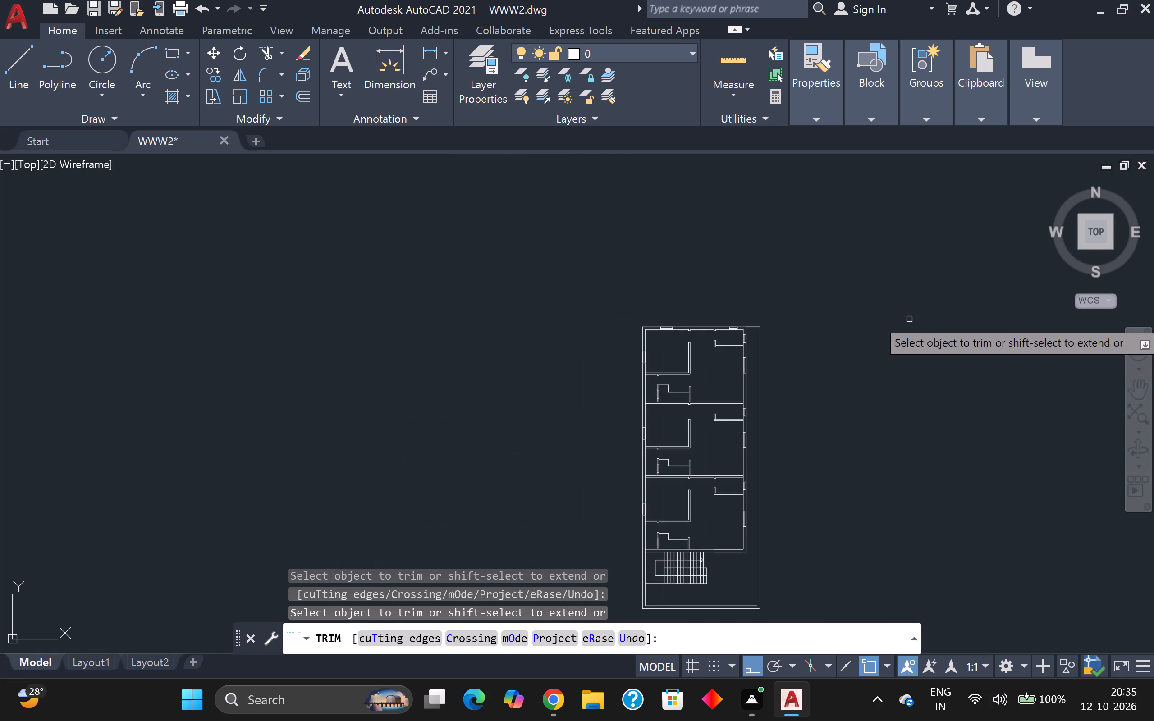
key("Escape")
Change the loose door block east of the building to its fully open state, with the leaf perpendicular to the opening.
left_click(916, 316)
left_click(898, 360)
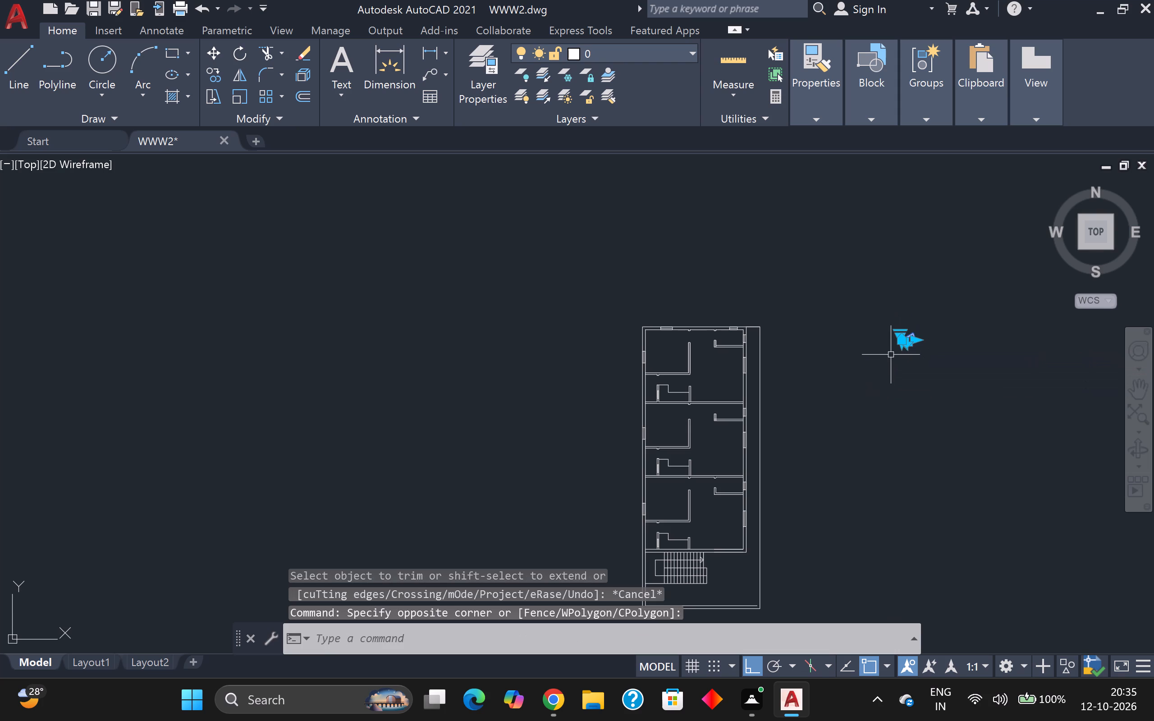
scroll(887, 346, "up", 2)
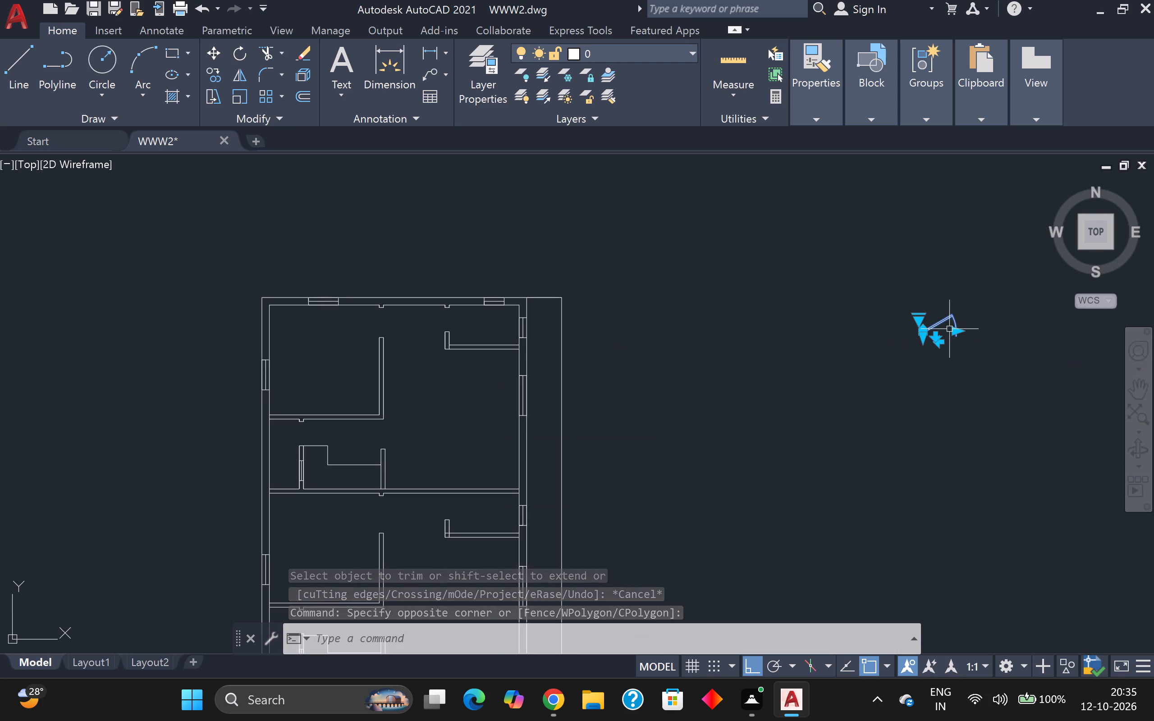
left_click(954, 331)
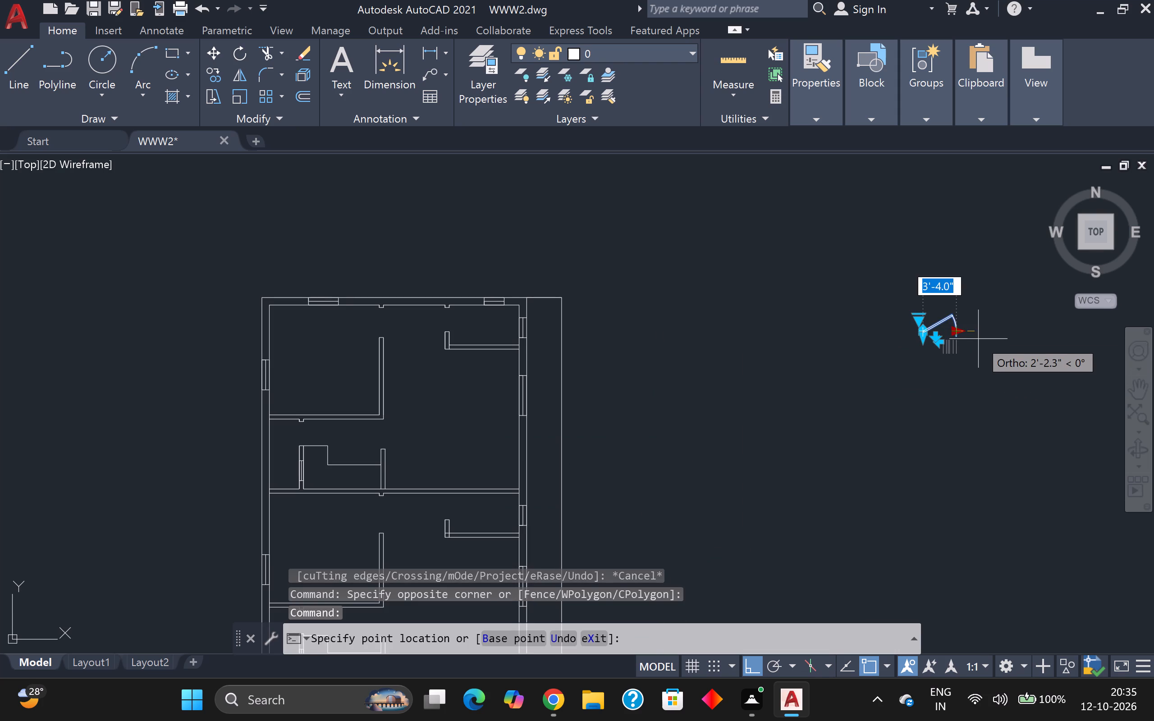
key("Escape")
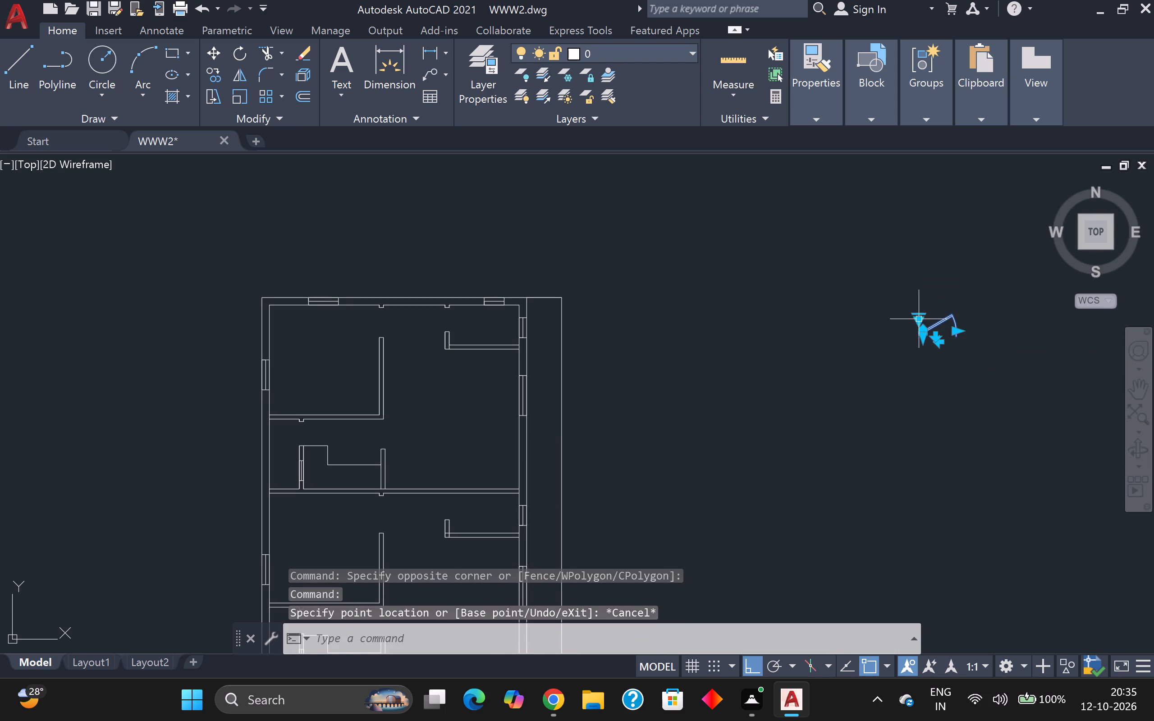
left_click(917, 317)
left_click(975, 380)
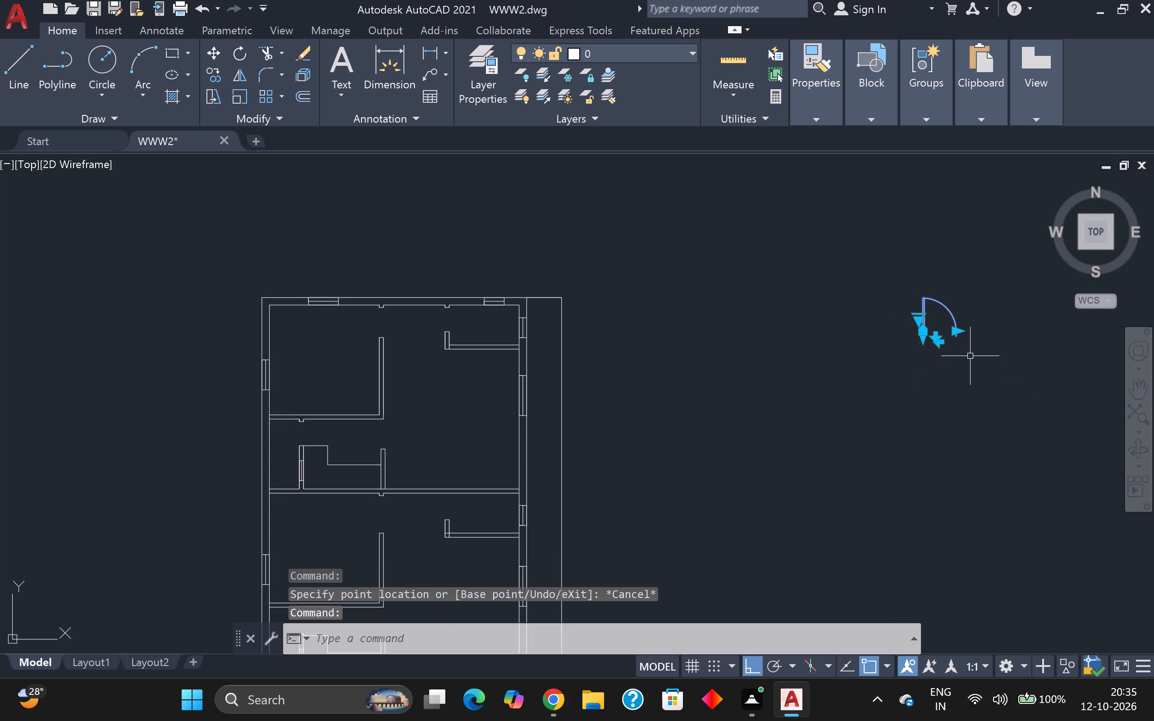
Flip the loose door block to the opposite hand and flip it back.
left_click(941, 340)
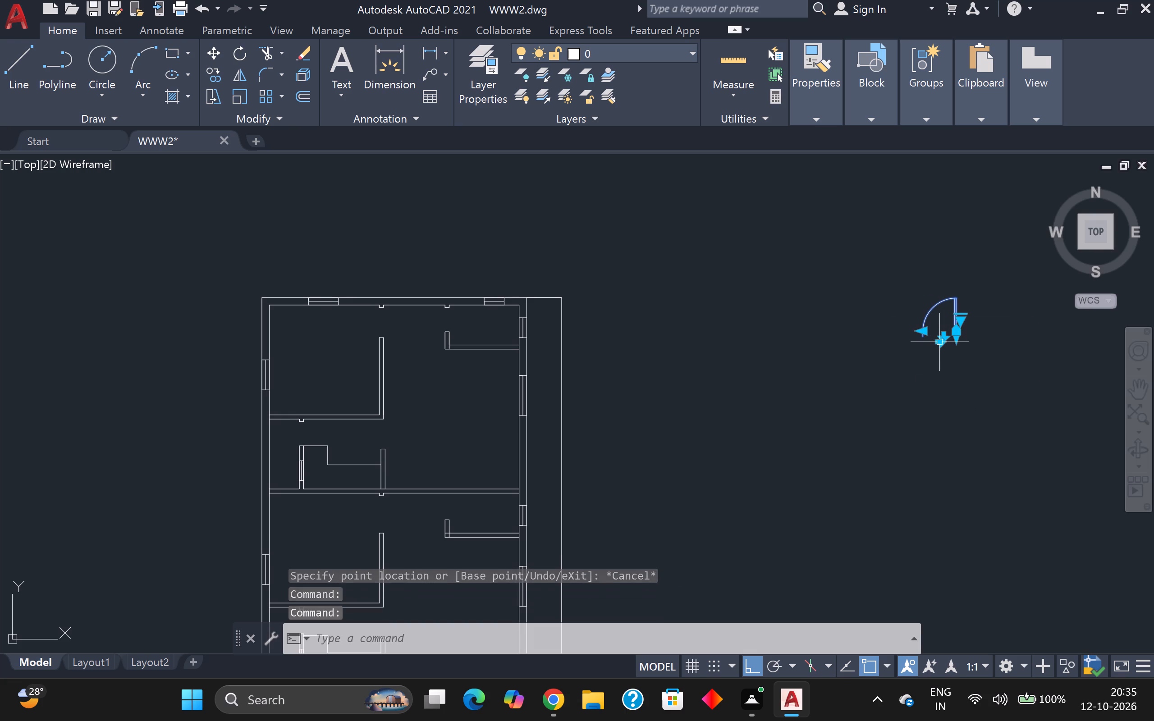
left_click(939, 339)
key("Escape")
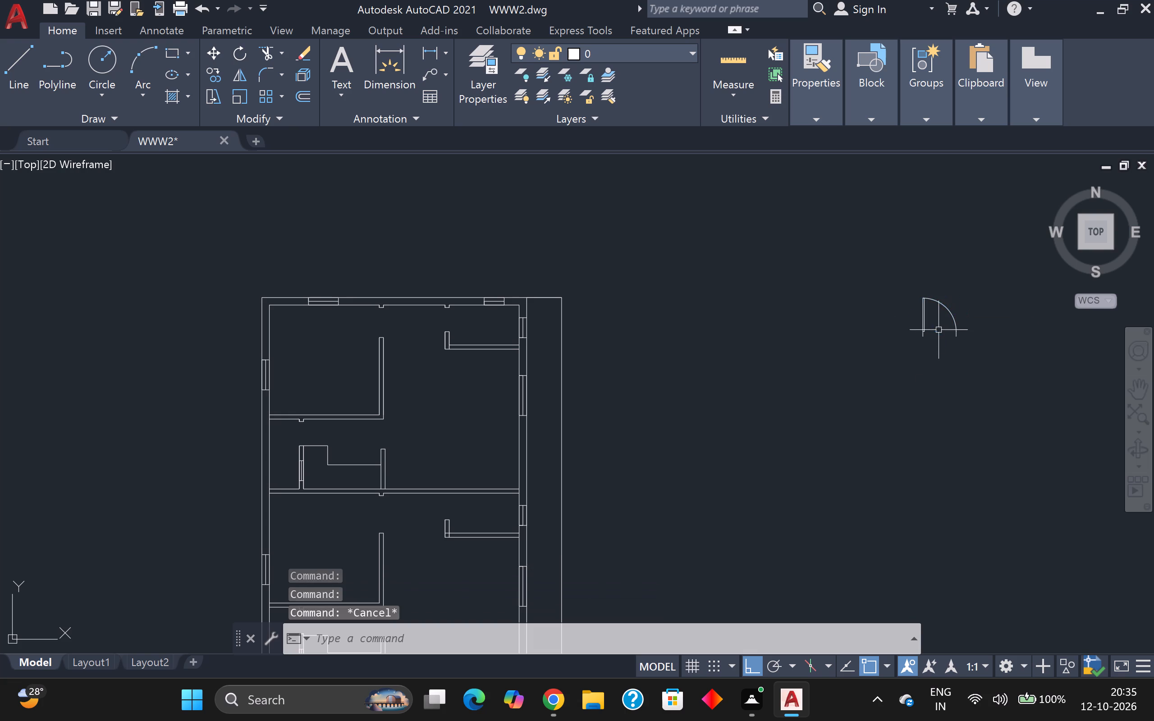
Move the loose door block from east of the building into the northern unit's small northeast room, near its doorway.
left_click(987, 288)
left_click(915, 350)
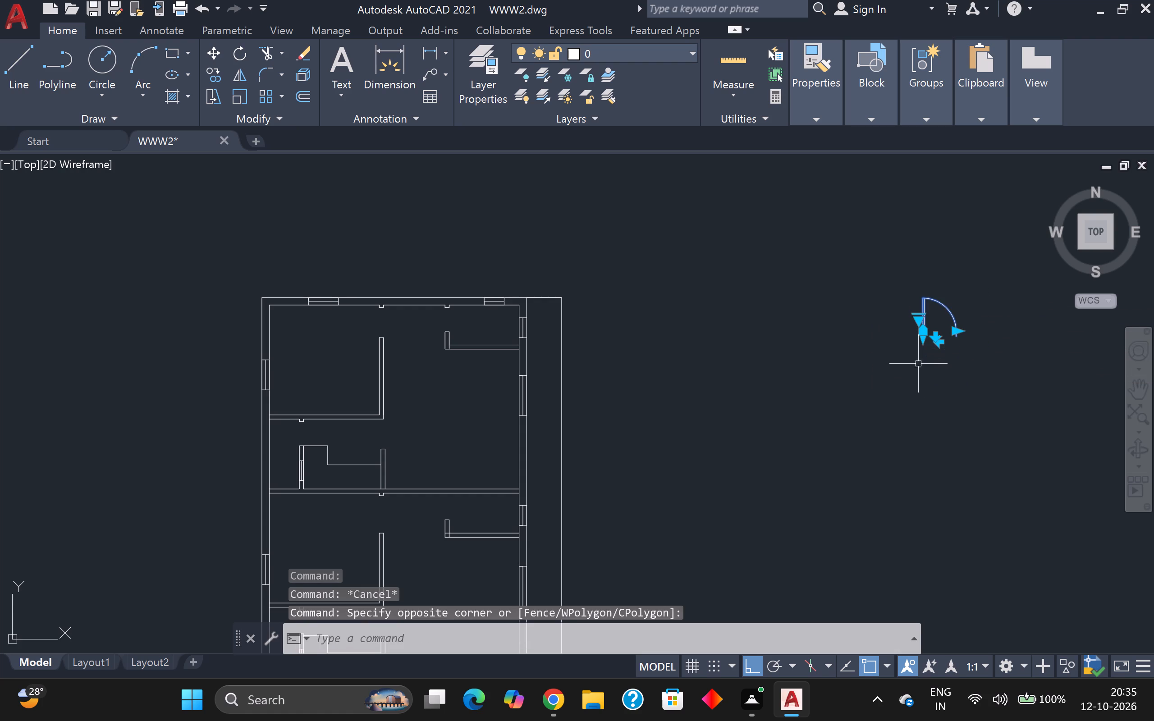
key("m")
key("Return")
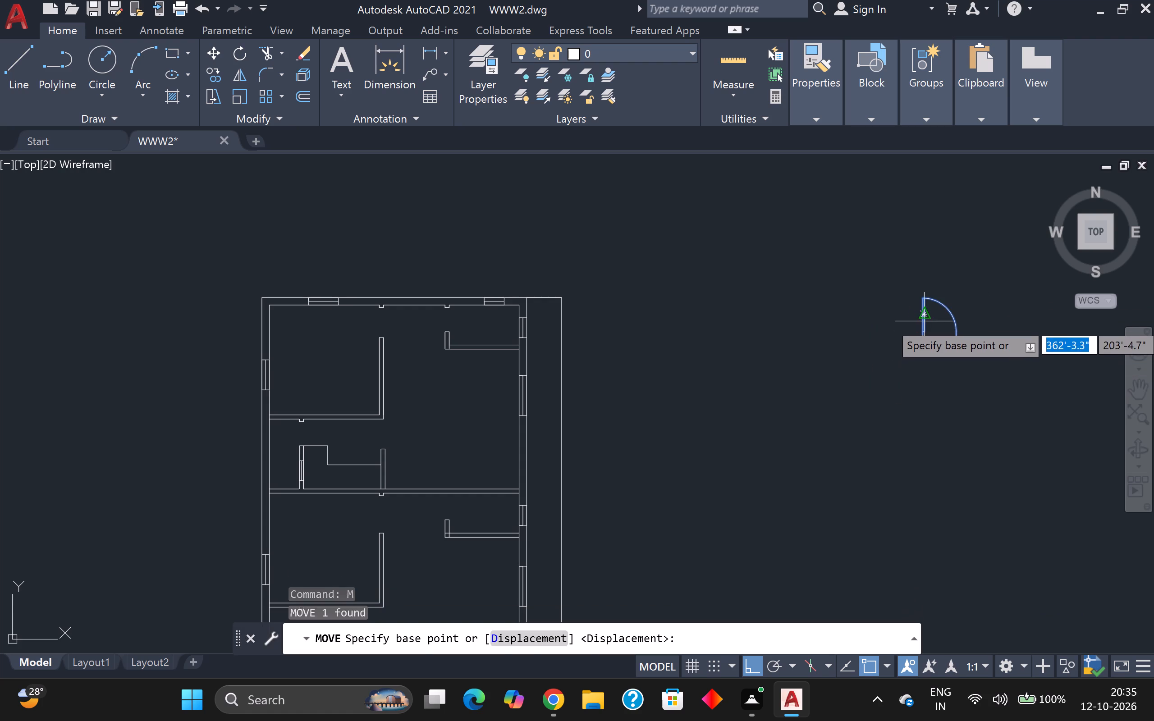
left_click(924, 321)
scroll(481, 335, "up", 2)
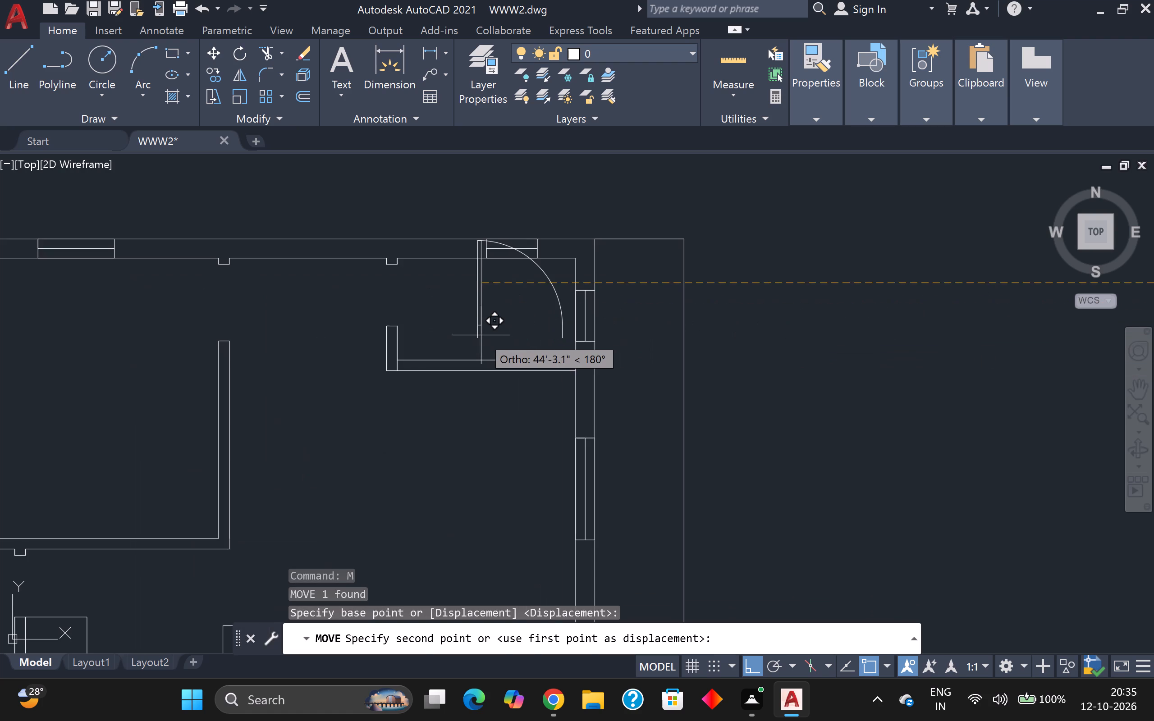
scroll(481, 335, "up", 1)
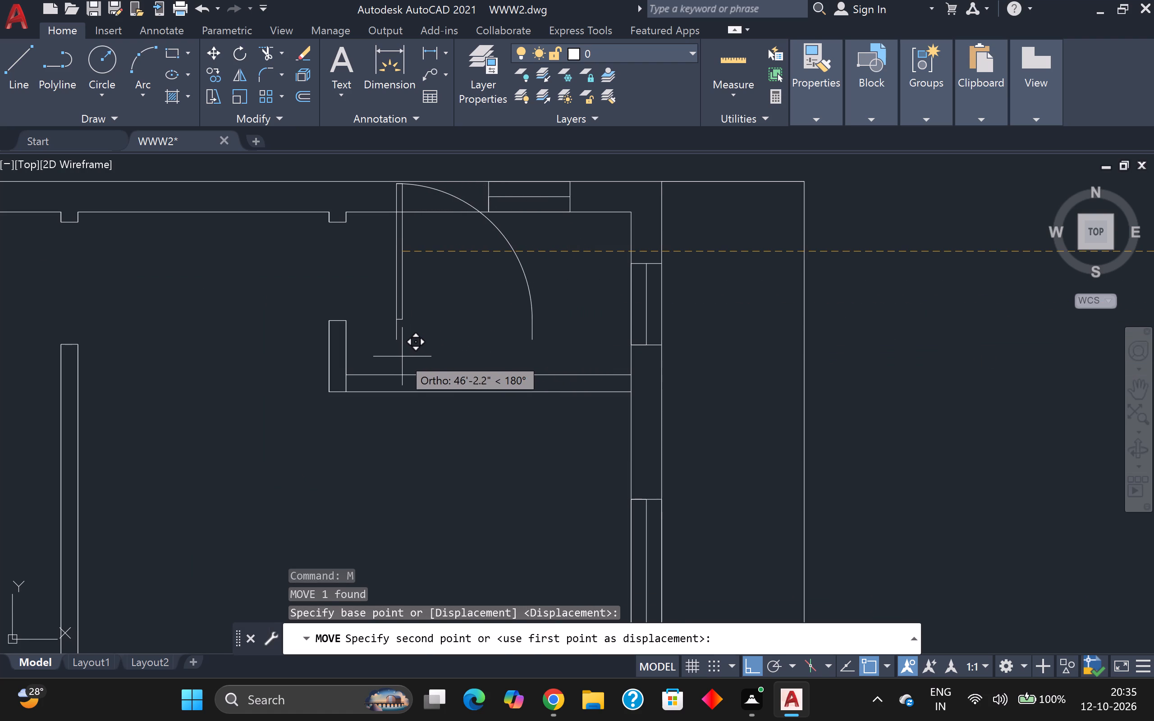
left_click(387, 353)
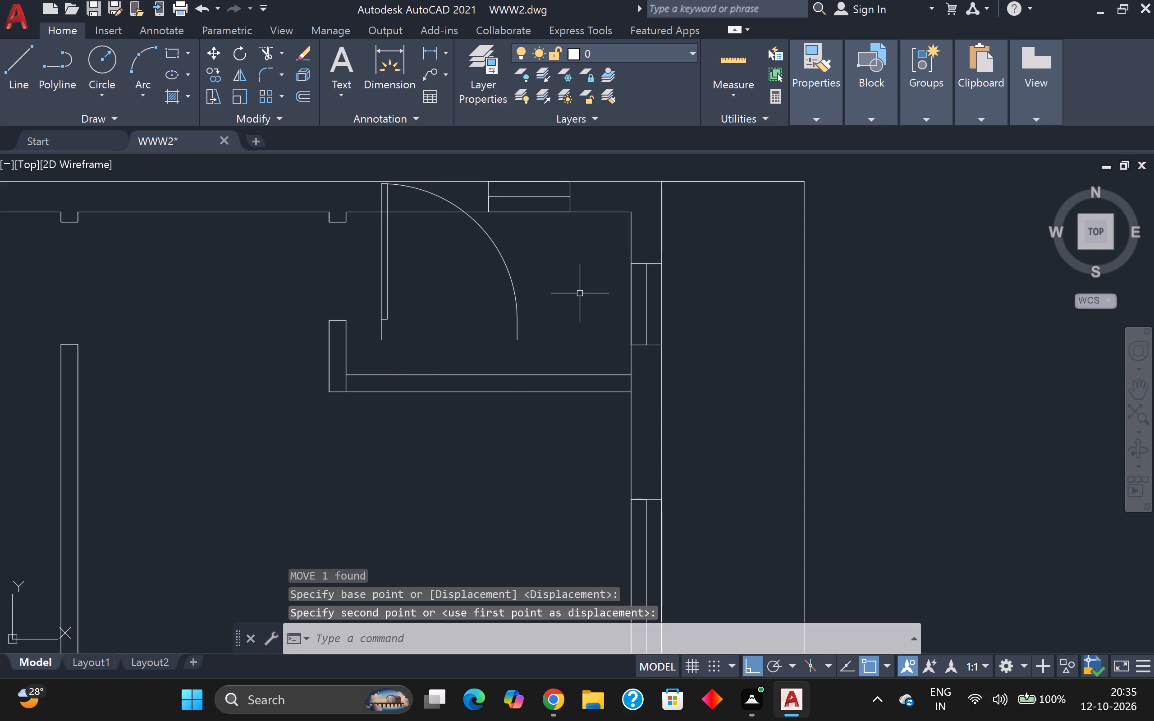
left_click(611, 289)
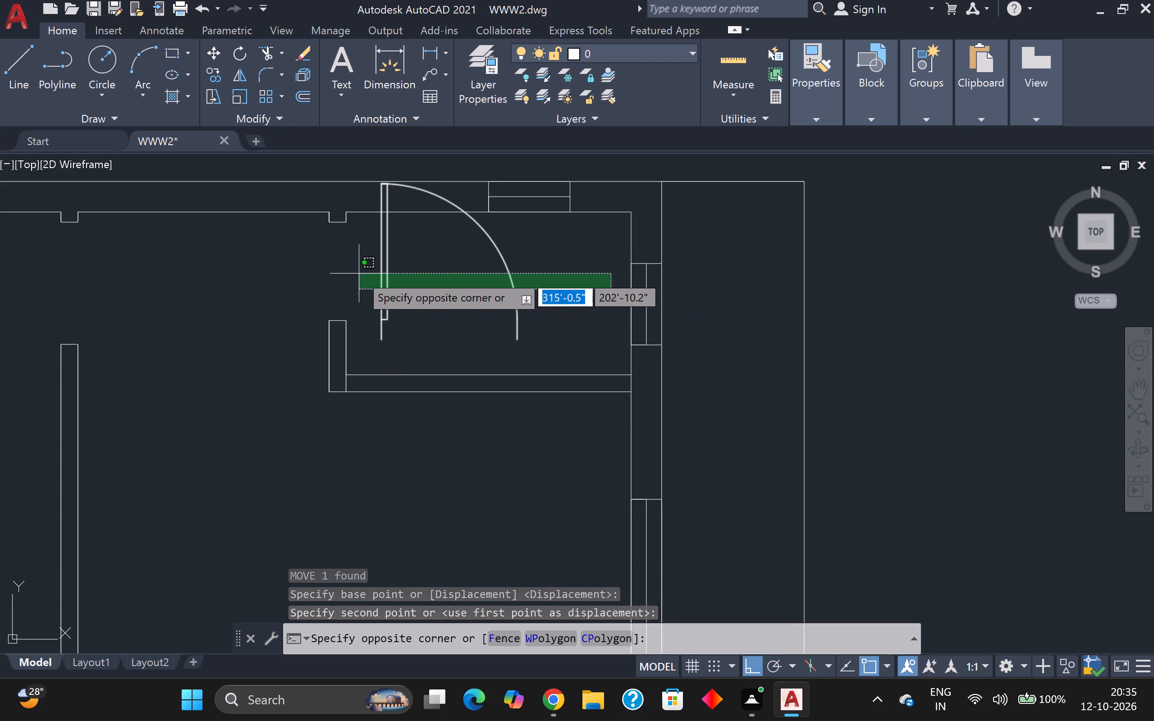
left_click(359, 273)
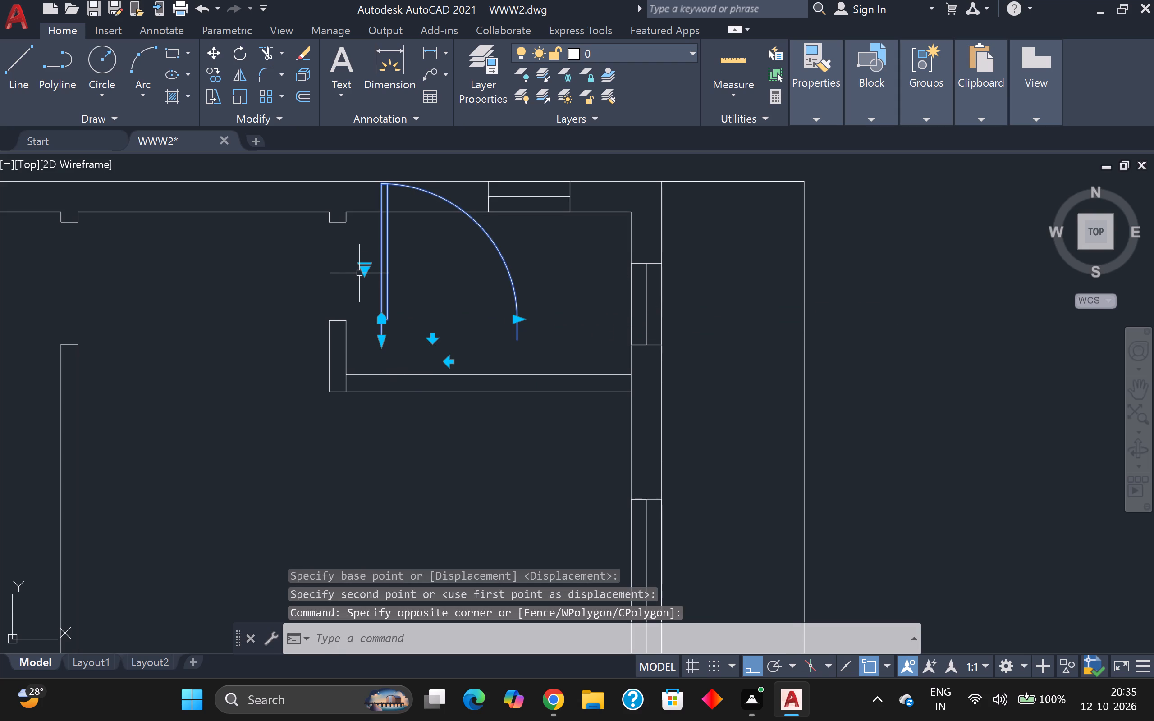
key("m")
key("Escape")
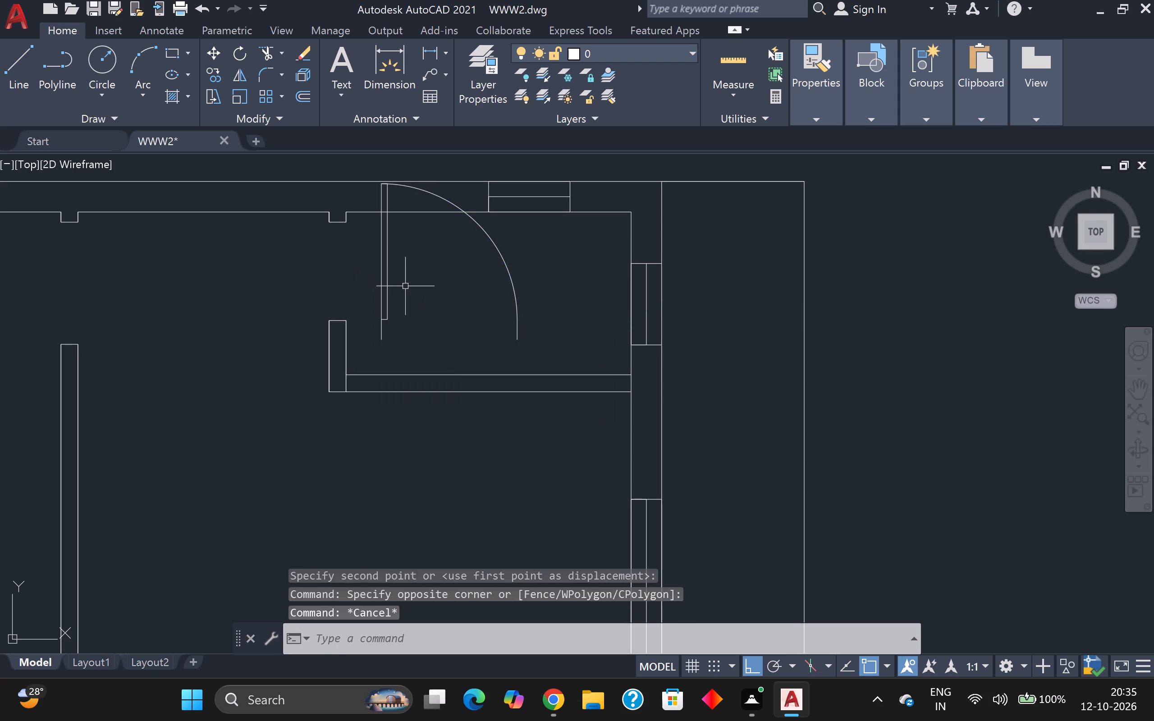
Align the door block's two frame ends to the jamb midpoints of the northern unit's northeast room doorway, scaling it to fit.
left_click(517, 285)
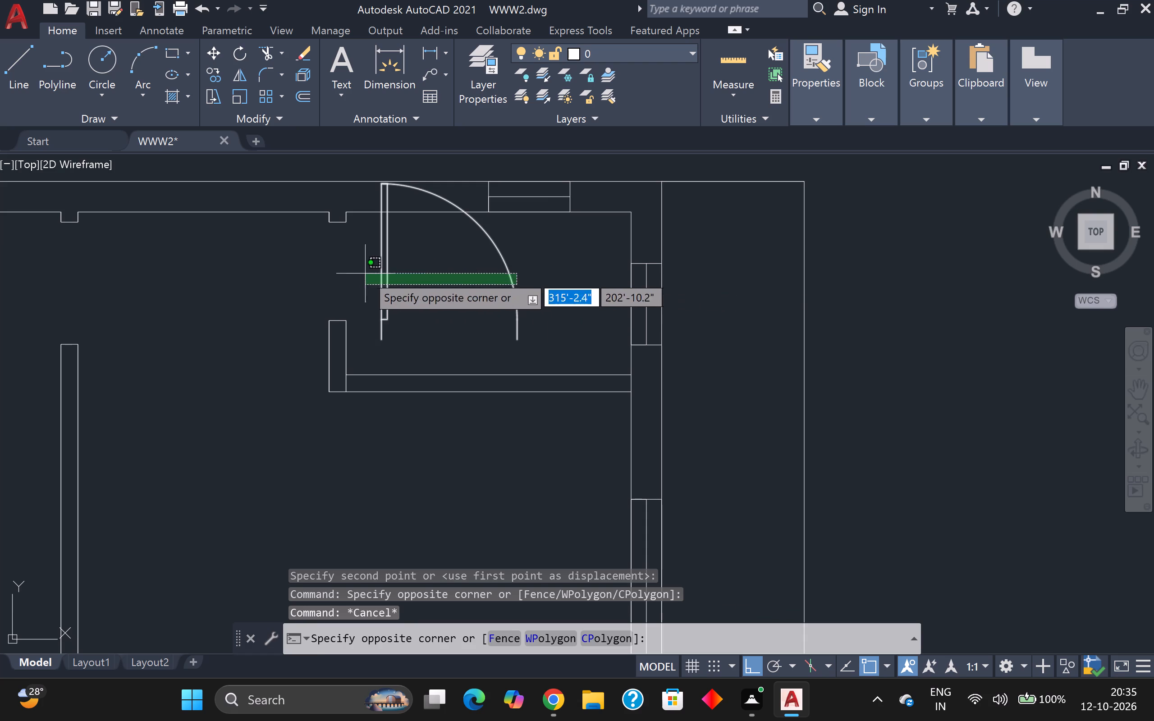
left_click(352, 272)
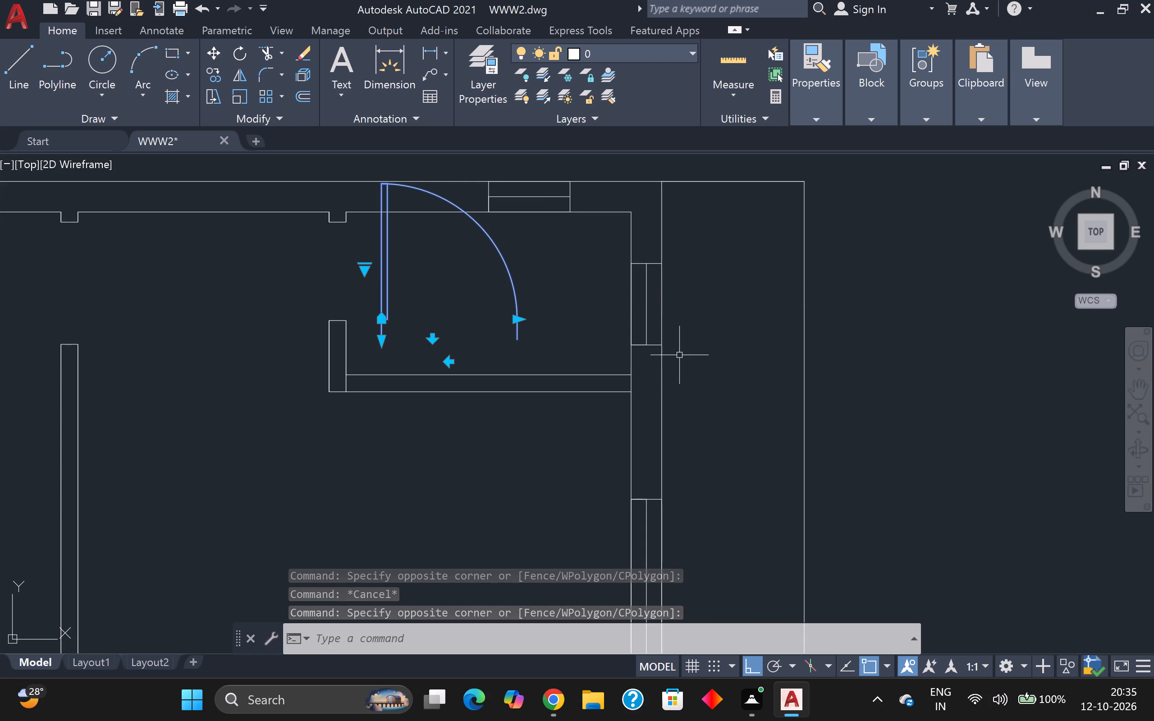
type("al")
key("Return")
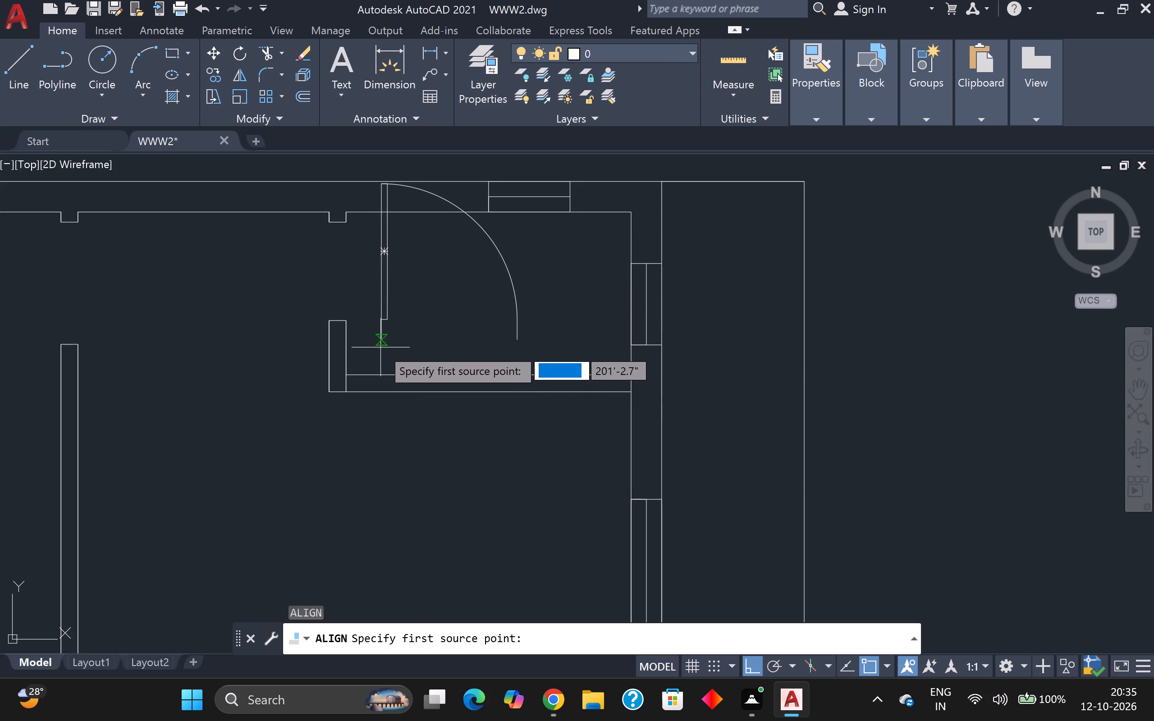
left_click_drag(382, 334, 382, 330)
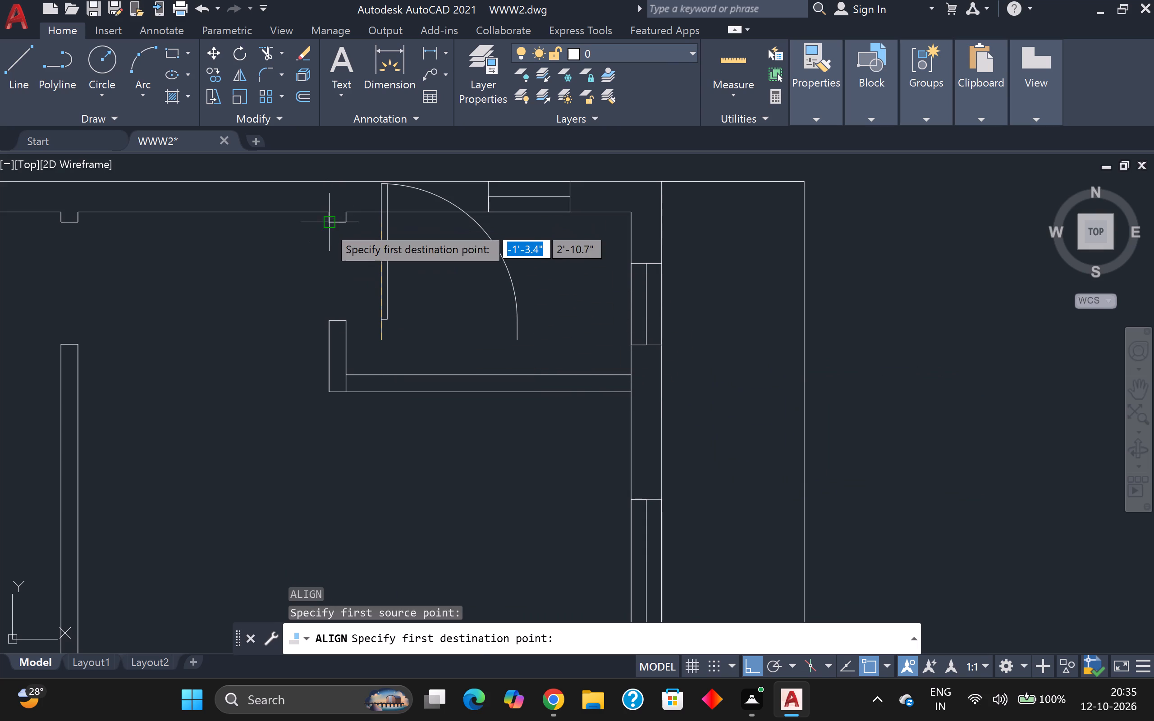
left_click(336, 223)
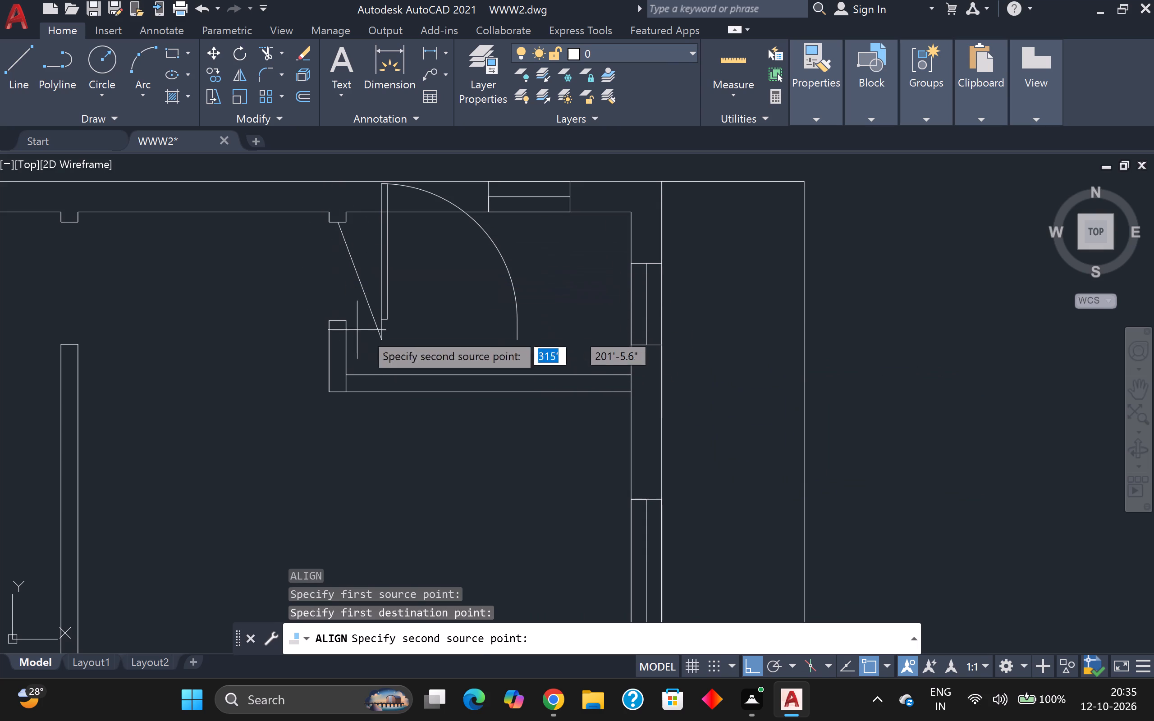
left_click(514, 341)
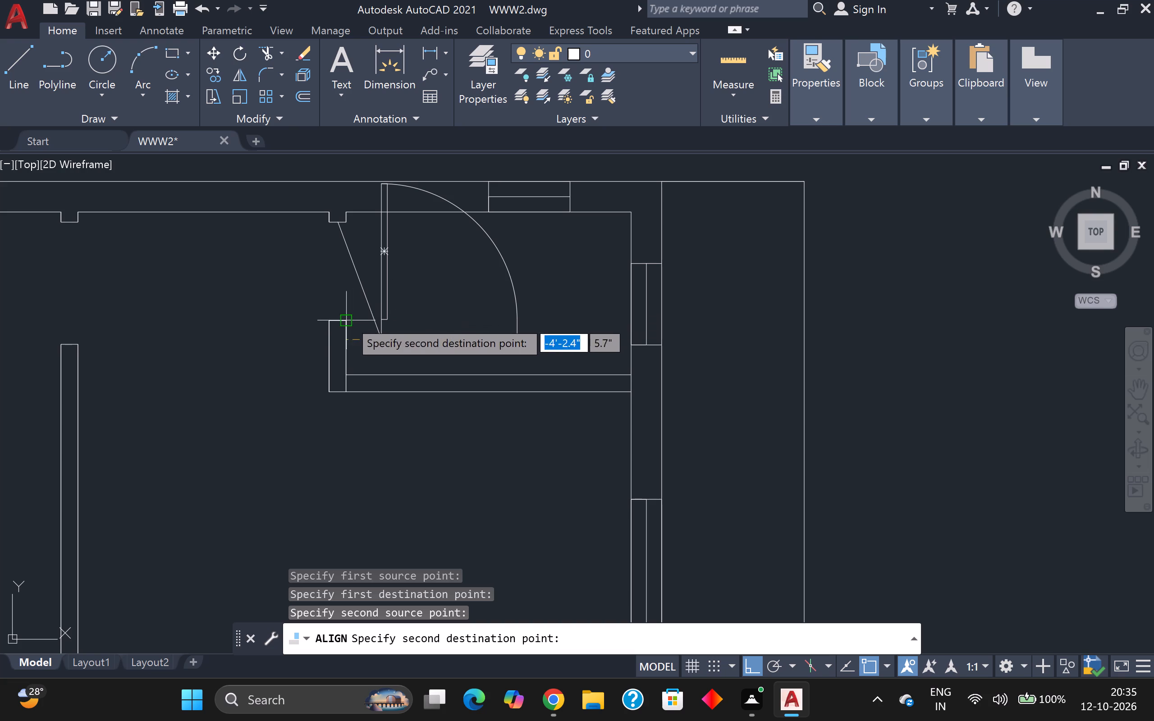
left_click(335, 319)
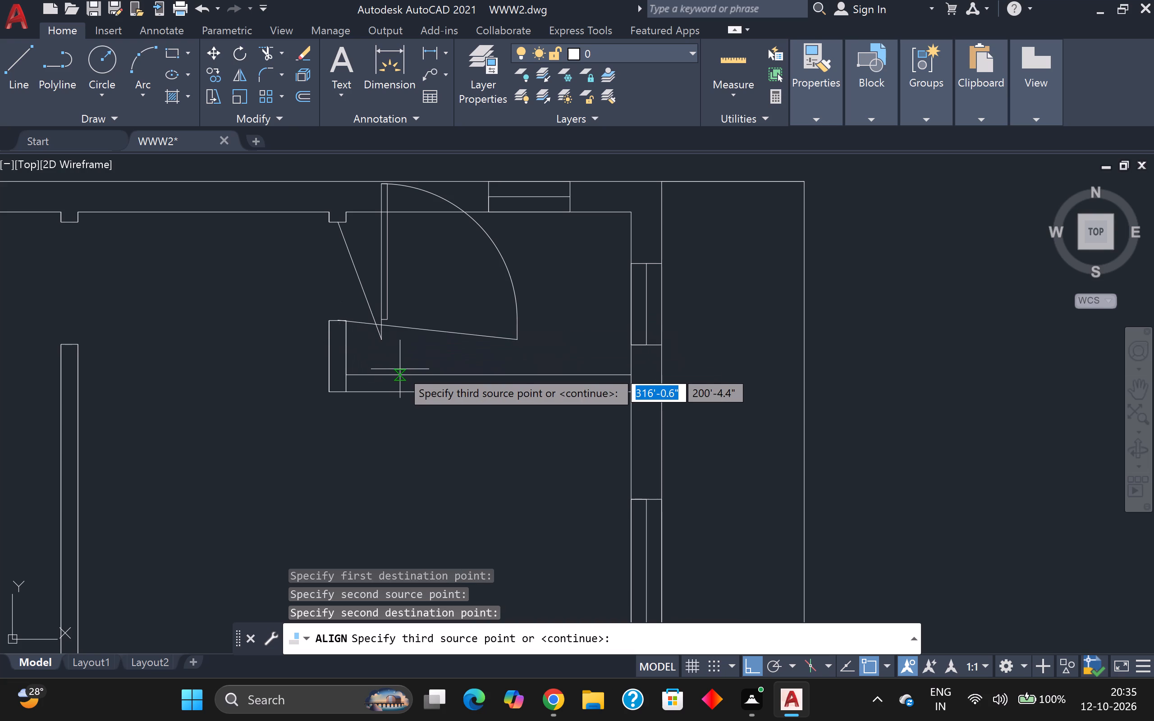
key("Return")
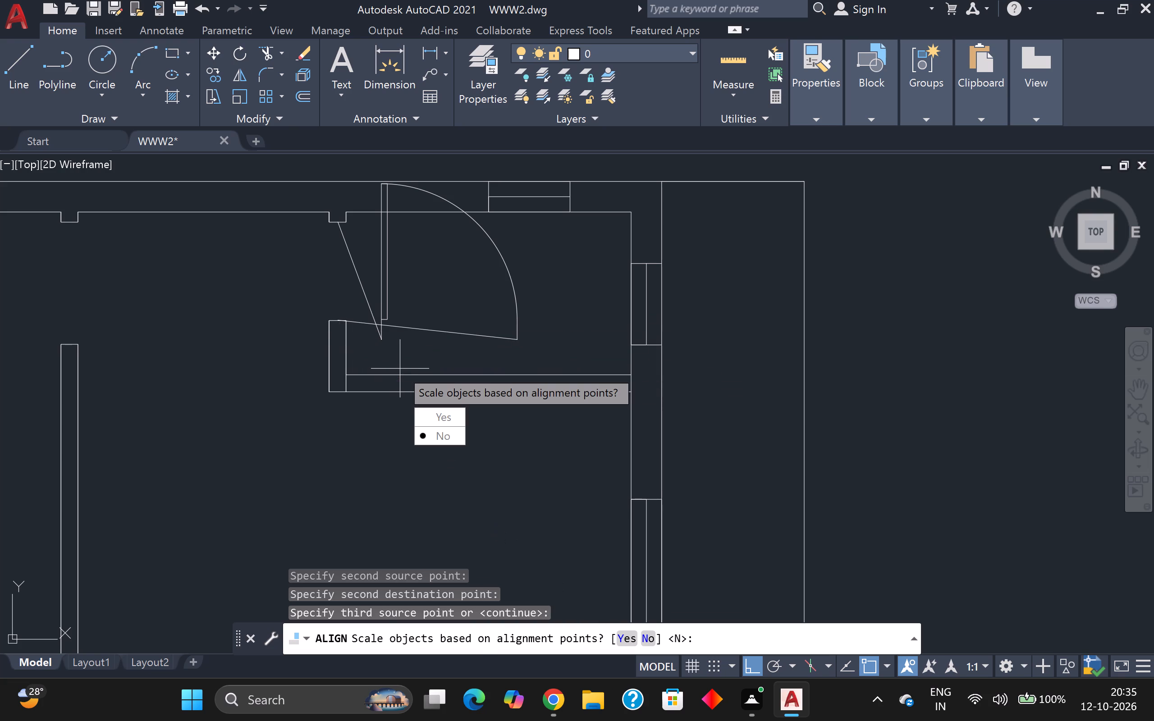
left_click(623, 643)
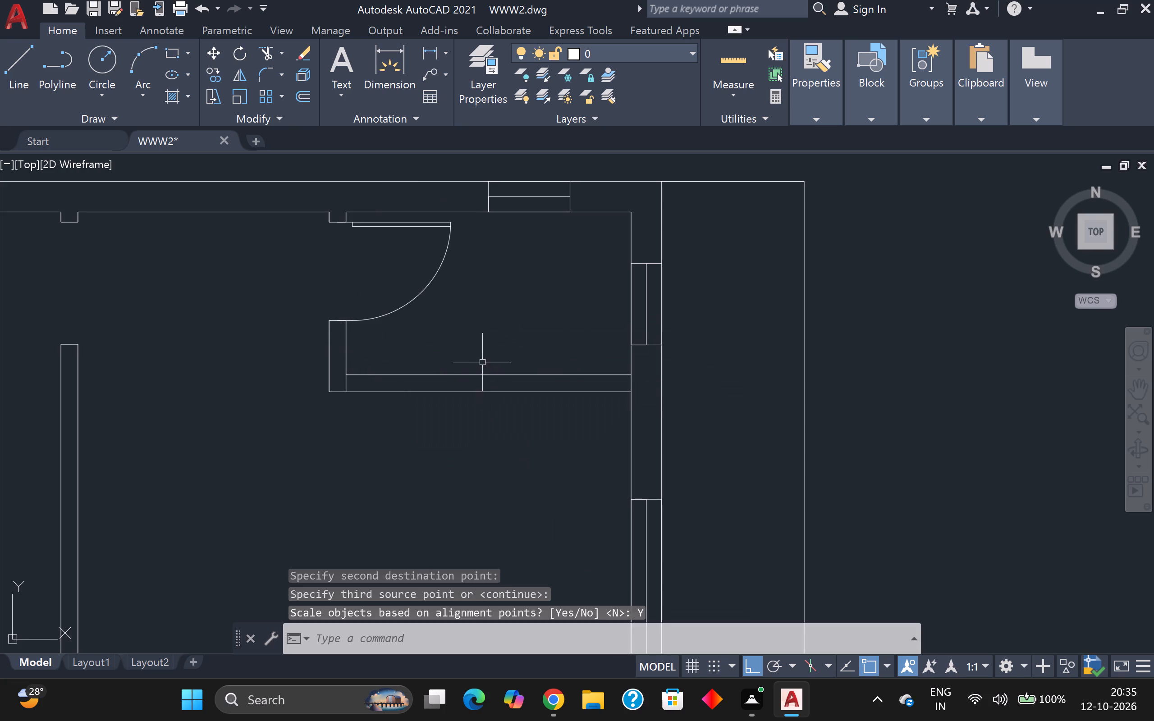
Copy the fitted door straight south into the matching northeast room doorway of the middle unit.
middle_click_drag(484, 361, 601, 334)
scroll(599, 313, "down", 1)
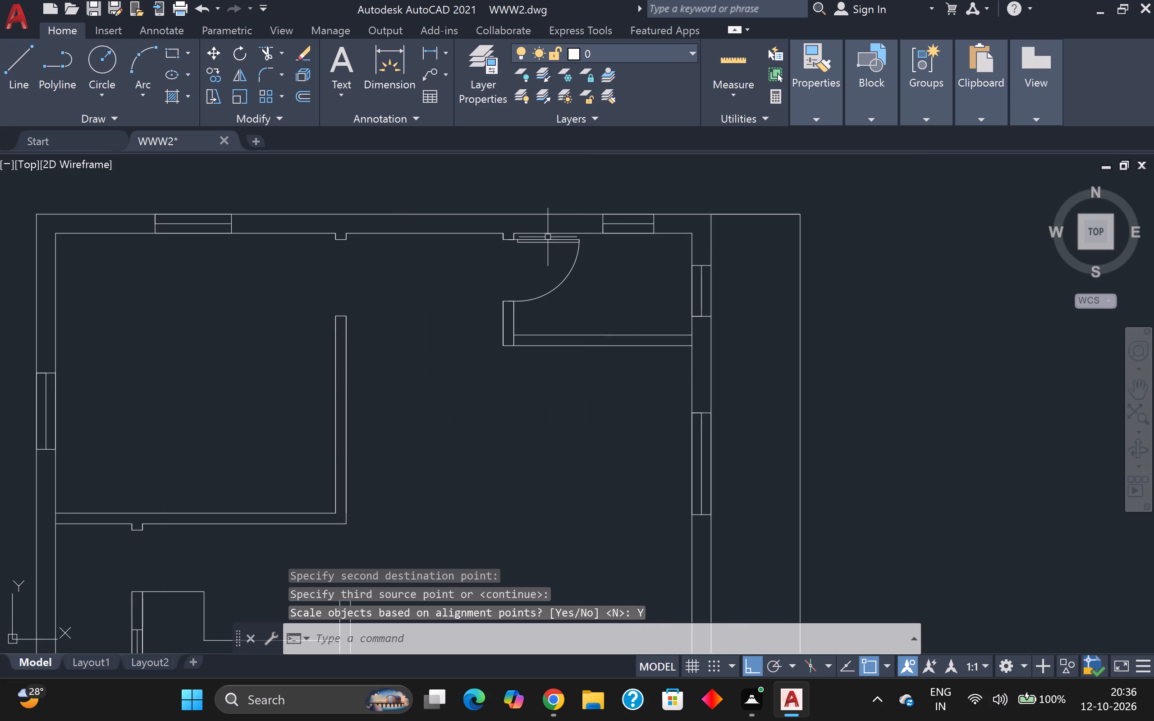
left_click(547, 242)
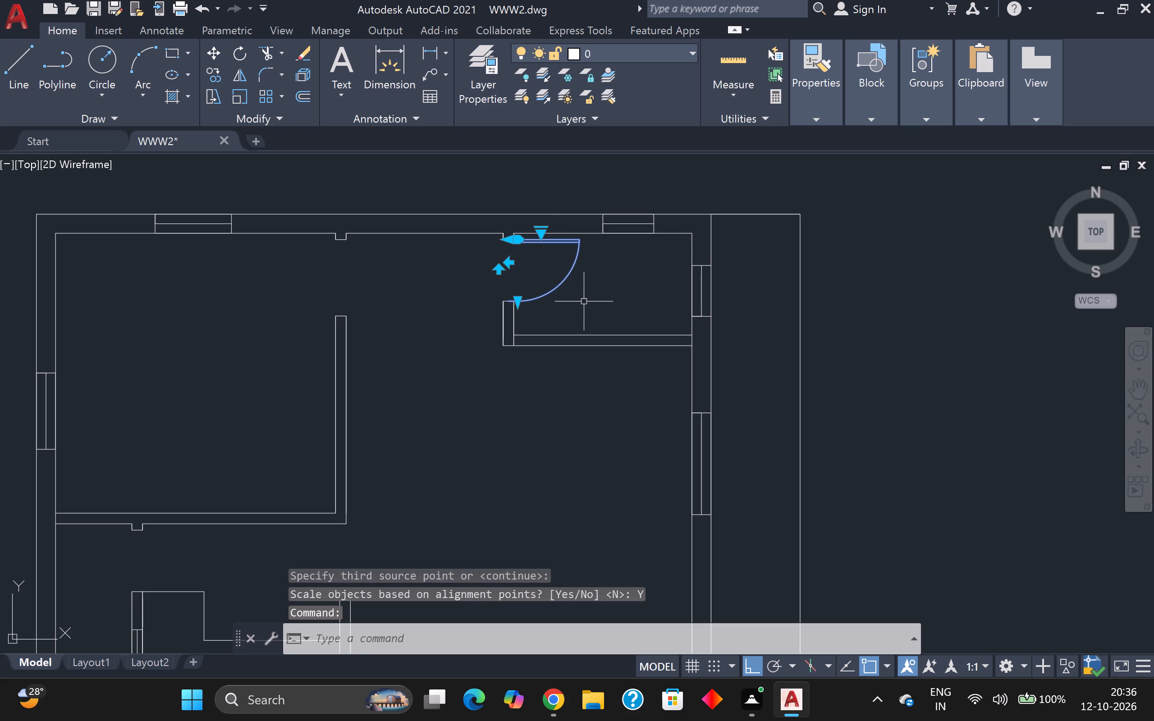
key("c")
key("o")
key("Return")
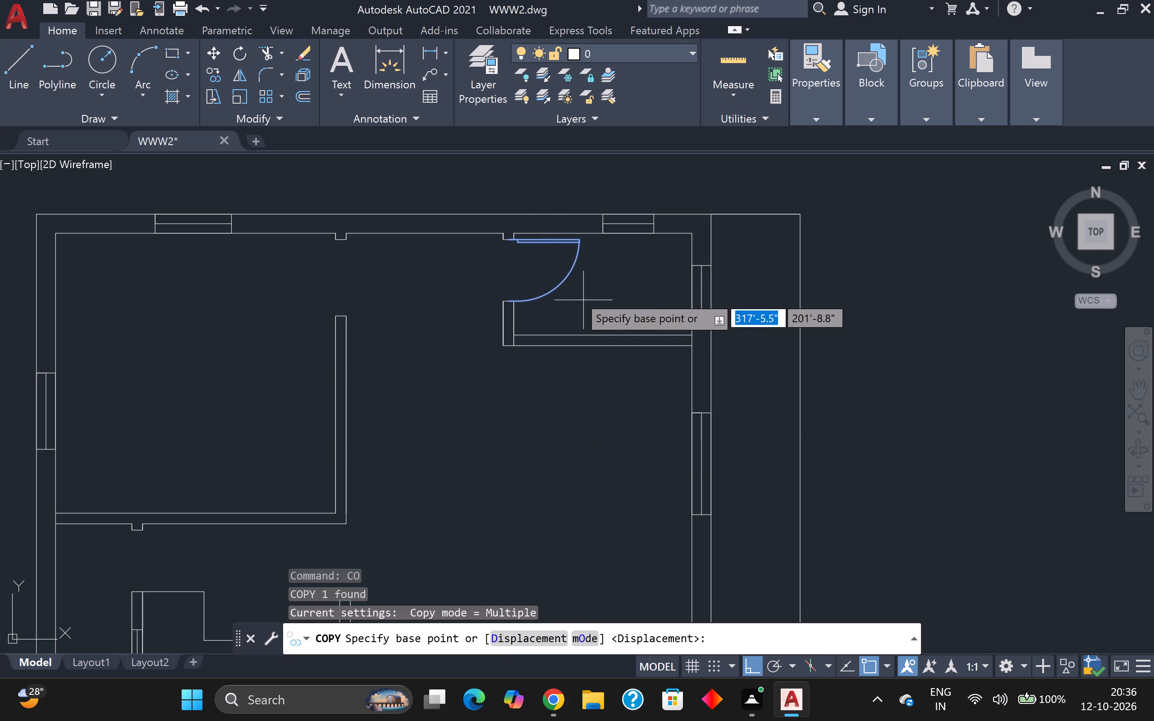
left_click(548, 246)
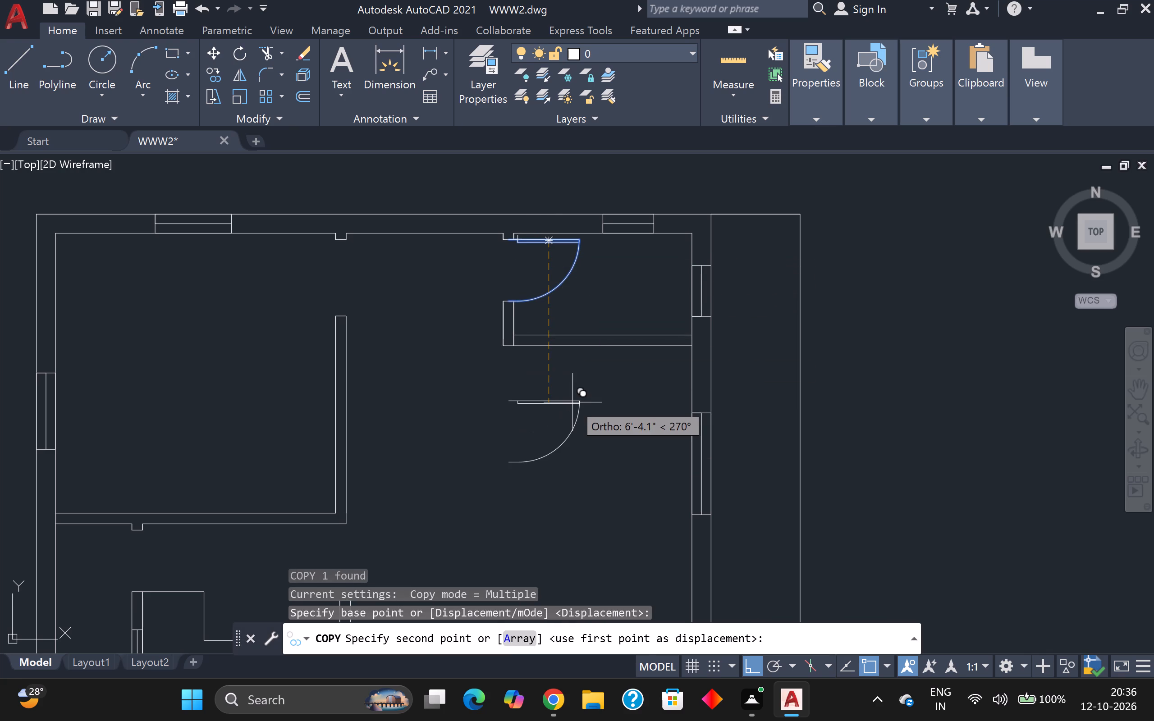
middle_click_drag(572, 402, 589, 285)
scroll(589, 292, "down", 1)
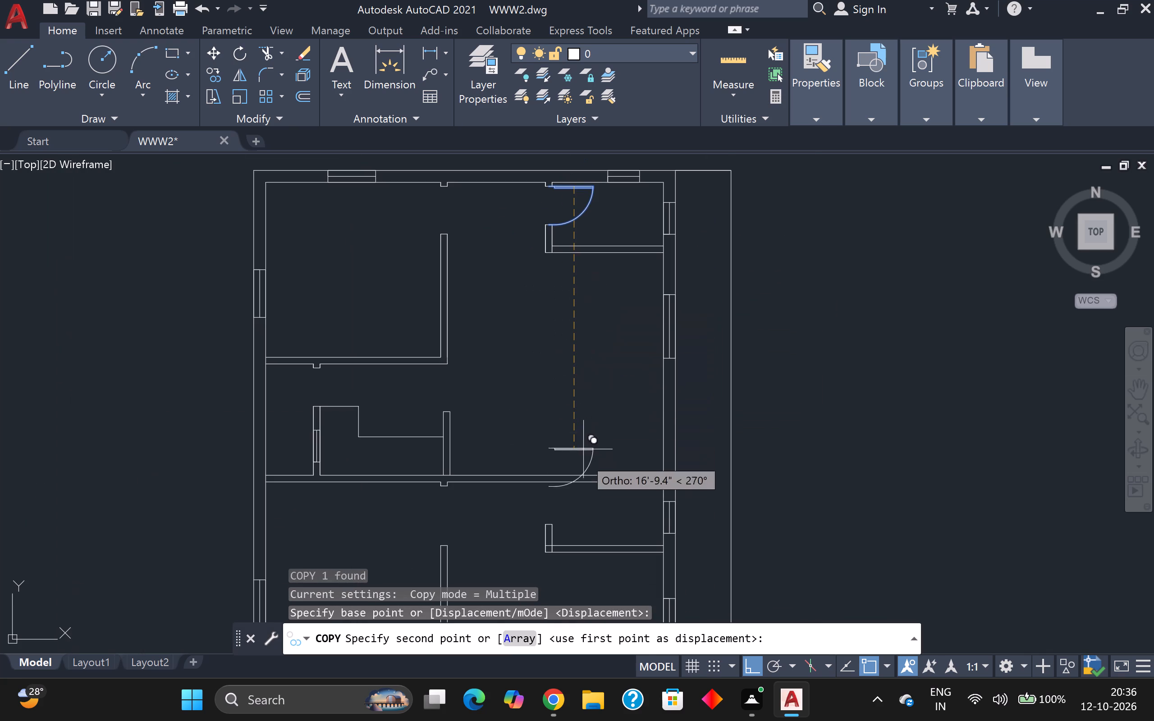
scroll(571, 488, "up", 2)
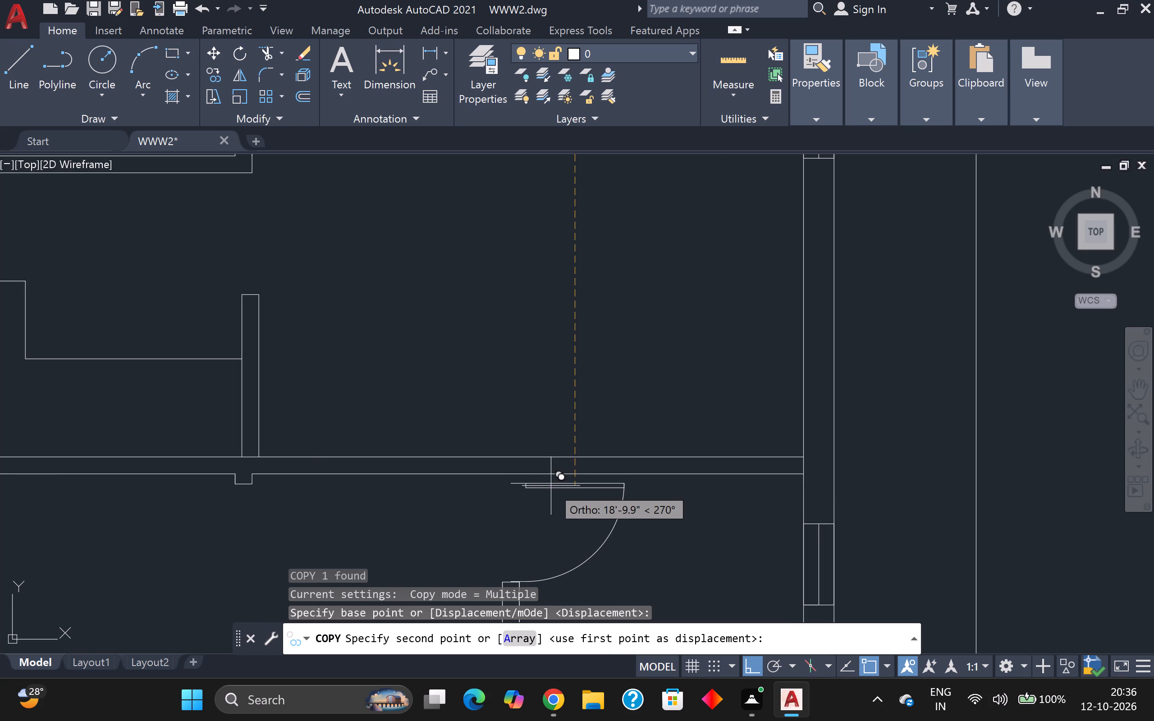
left_click(551, 486)
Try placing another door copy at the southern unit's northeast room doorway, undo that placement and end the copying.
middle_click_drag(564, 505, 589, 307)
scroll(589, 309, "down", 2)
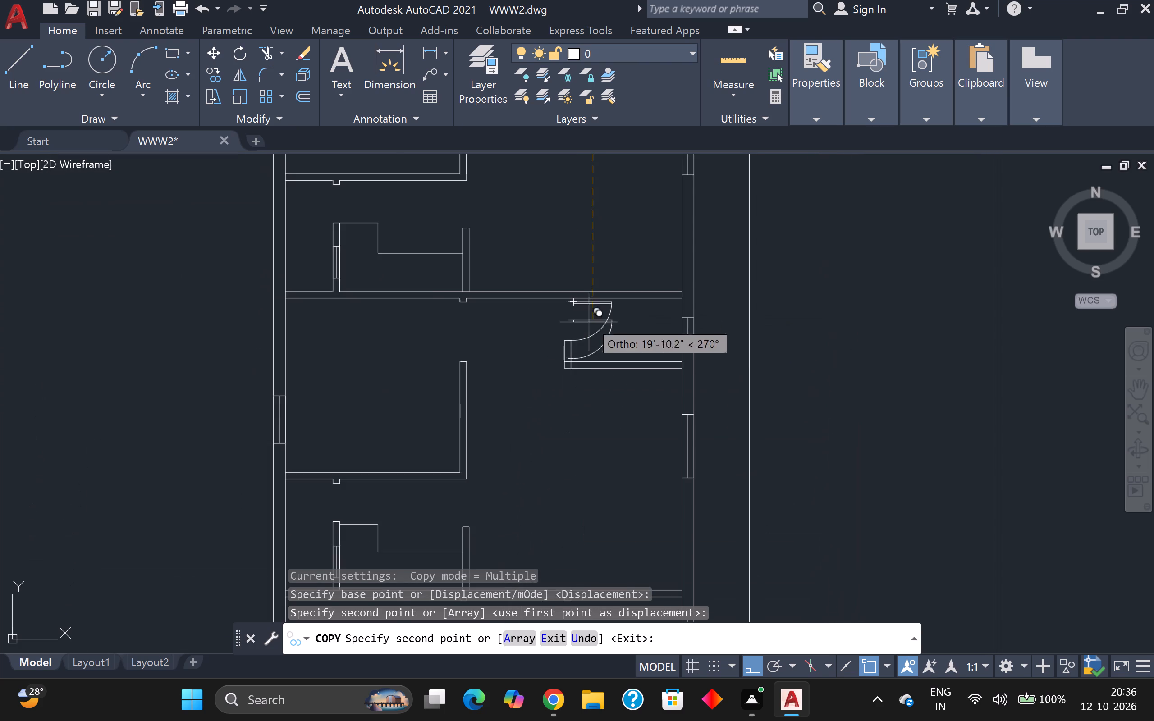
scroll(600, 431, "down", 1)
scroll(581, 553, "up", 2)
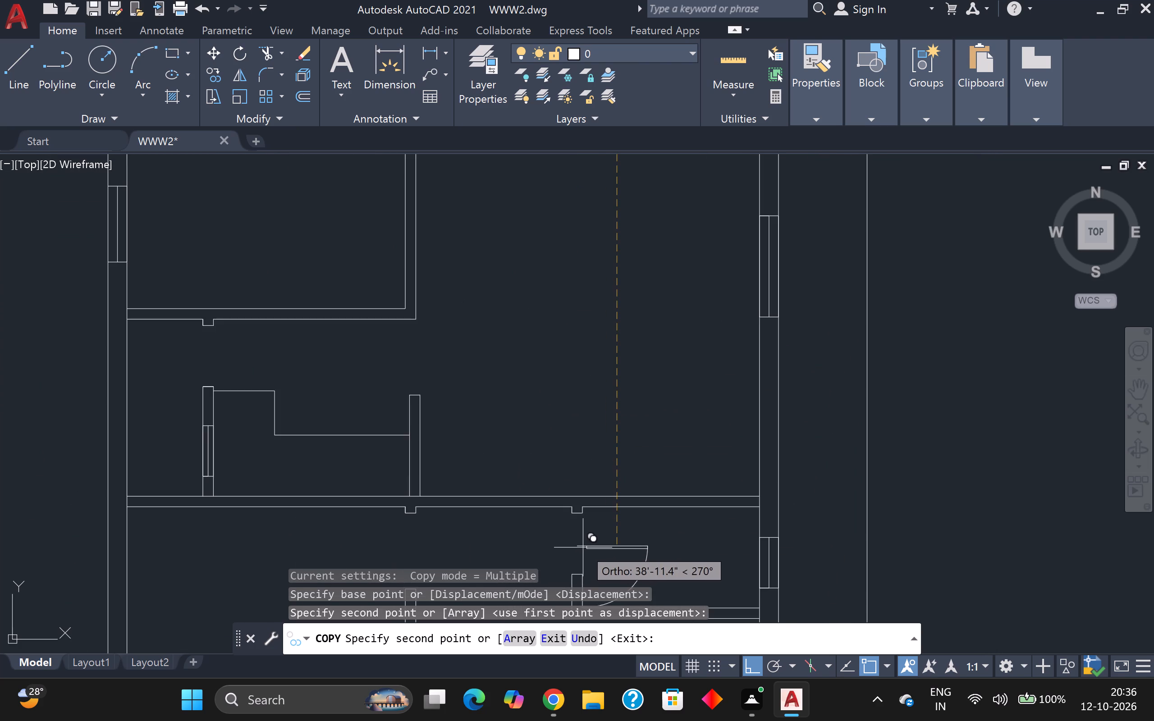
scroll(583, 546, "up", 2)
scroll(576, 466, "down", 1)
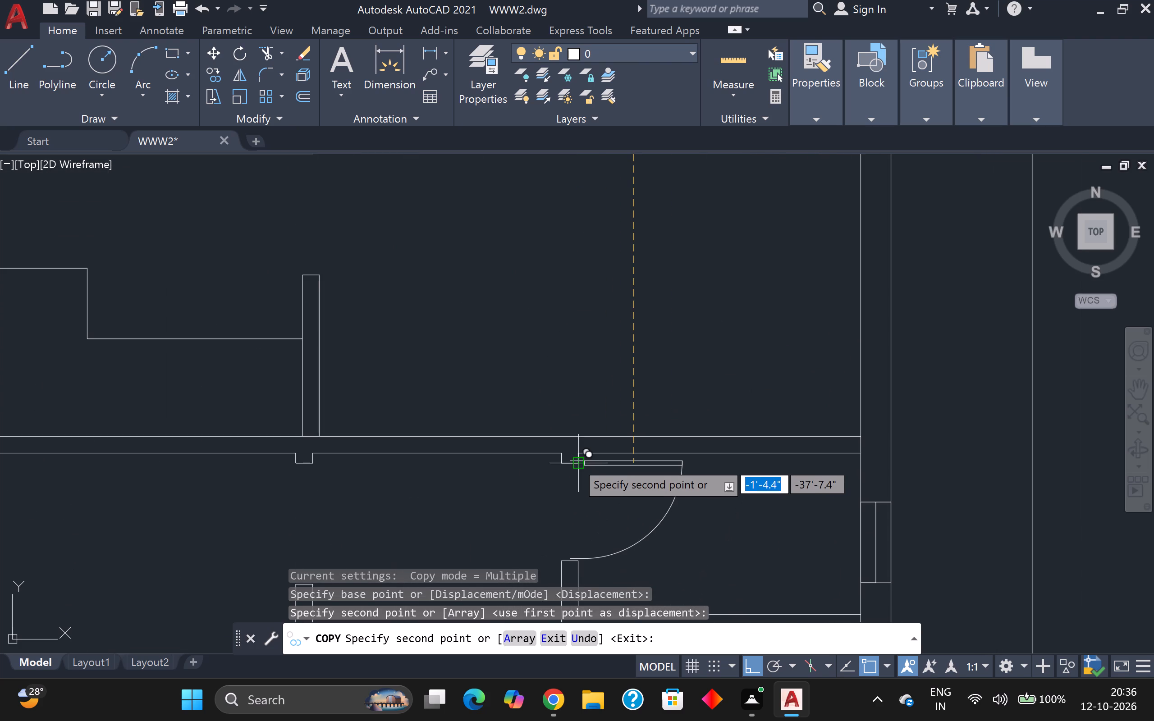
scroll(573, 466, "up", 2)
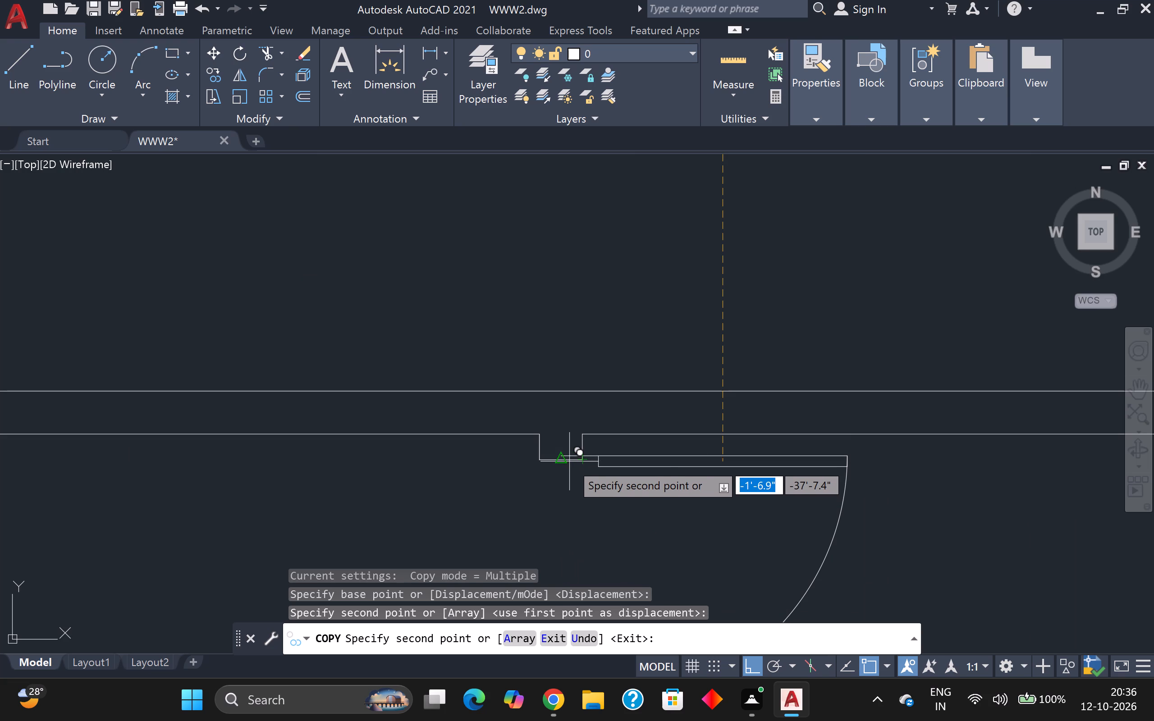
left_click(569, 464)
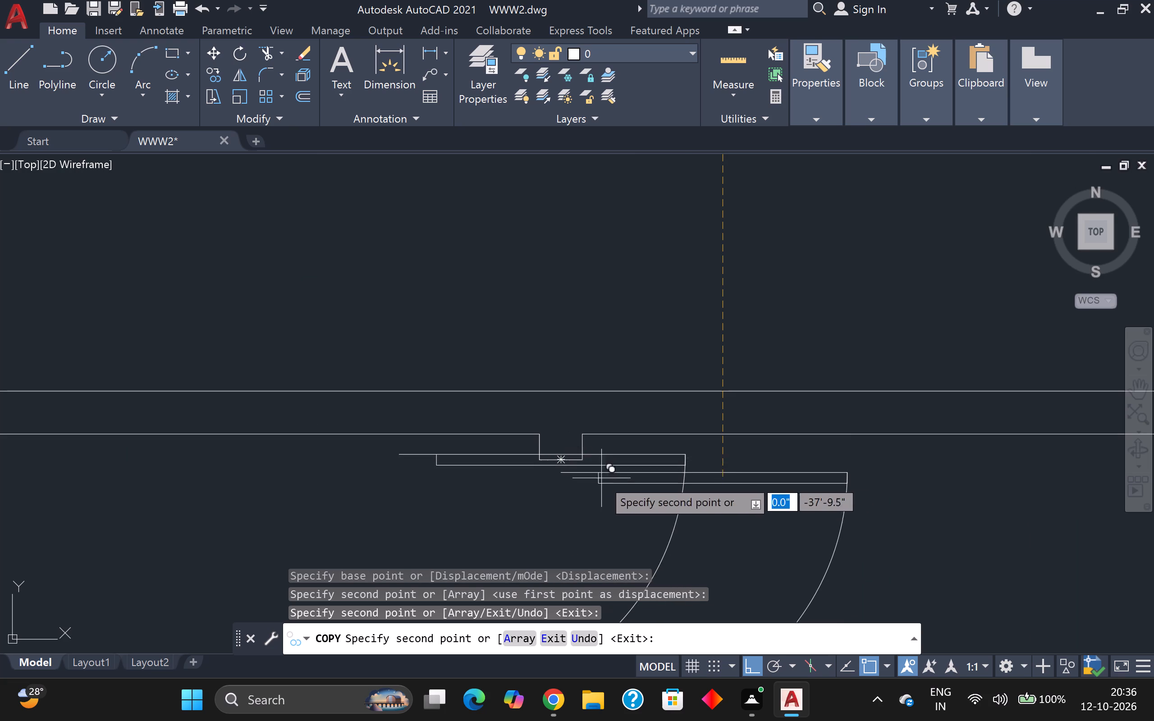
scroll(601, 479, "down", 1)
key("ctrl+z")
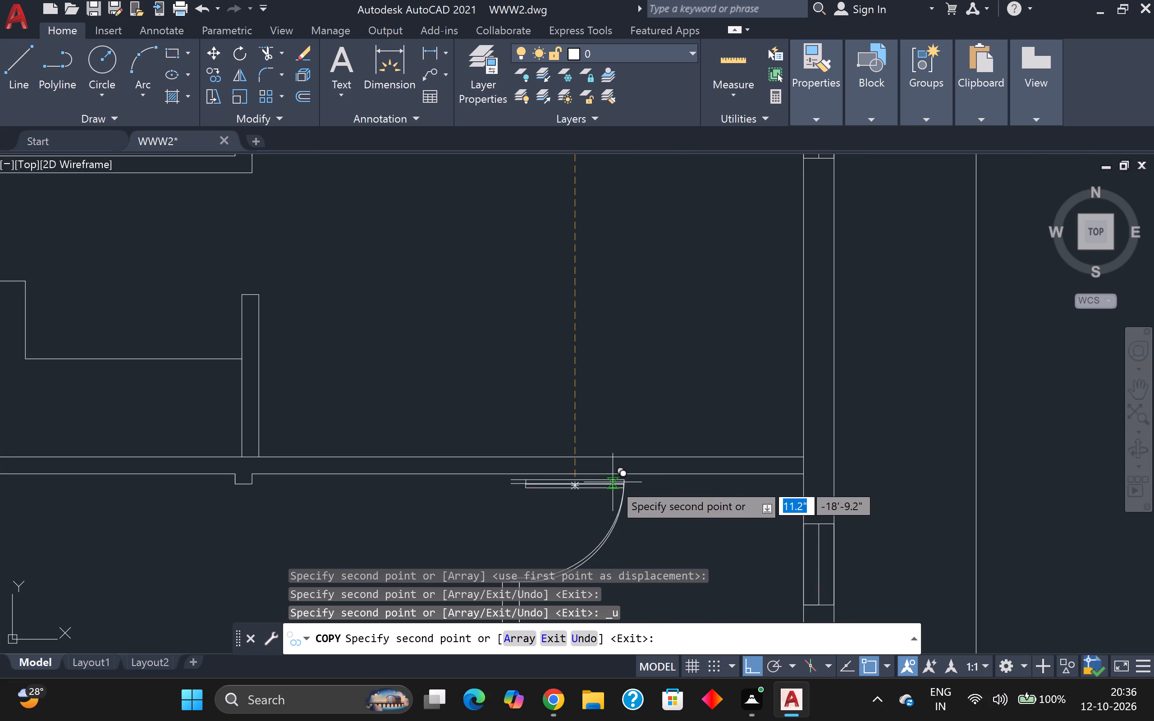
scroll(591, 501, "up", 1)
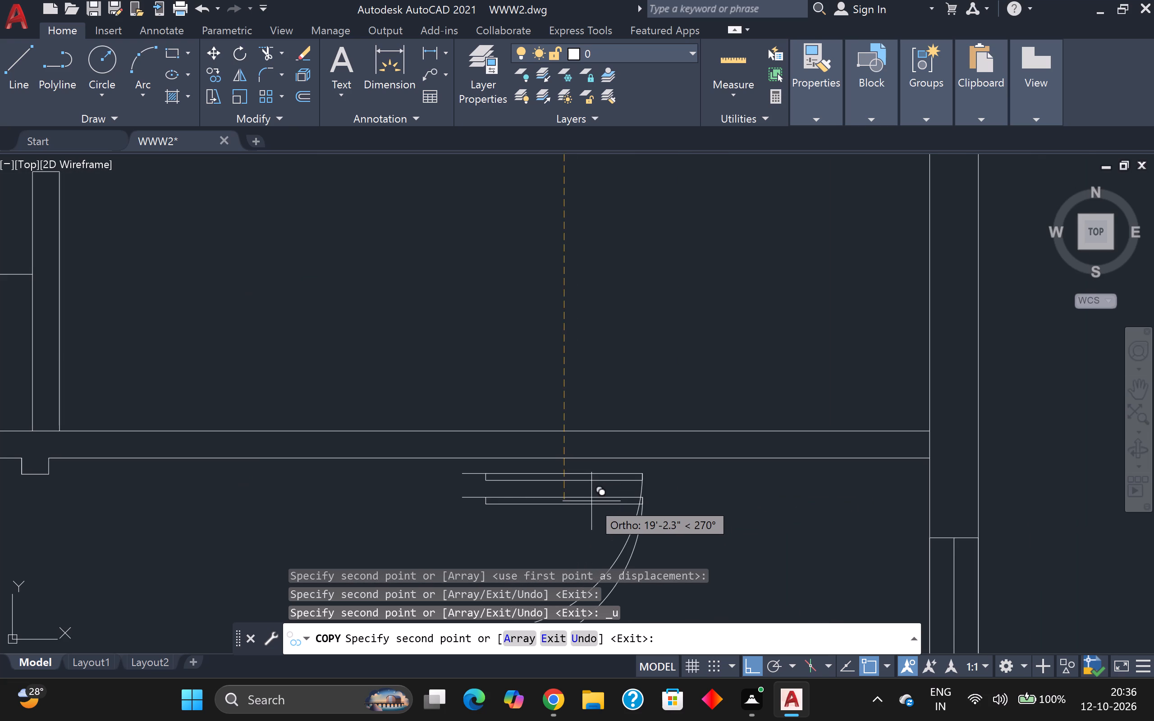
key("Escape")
Draw the missing jamb at the middle unit's northeast room doorway: 3" south from the wall, east to the door leaf, back to the wall.
scroll(539, 491, "up", 3)
scroll(539, 491, "down", 8)
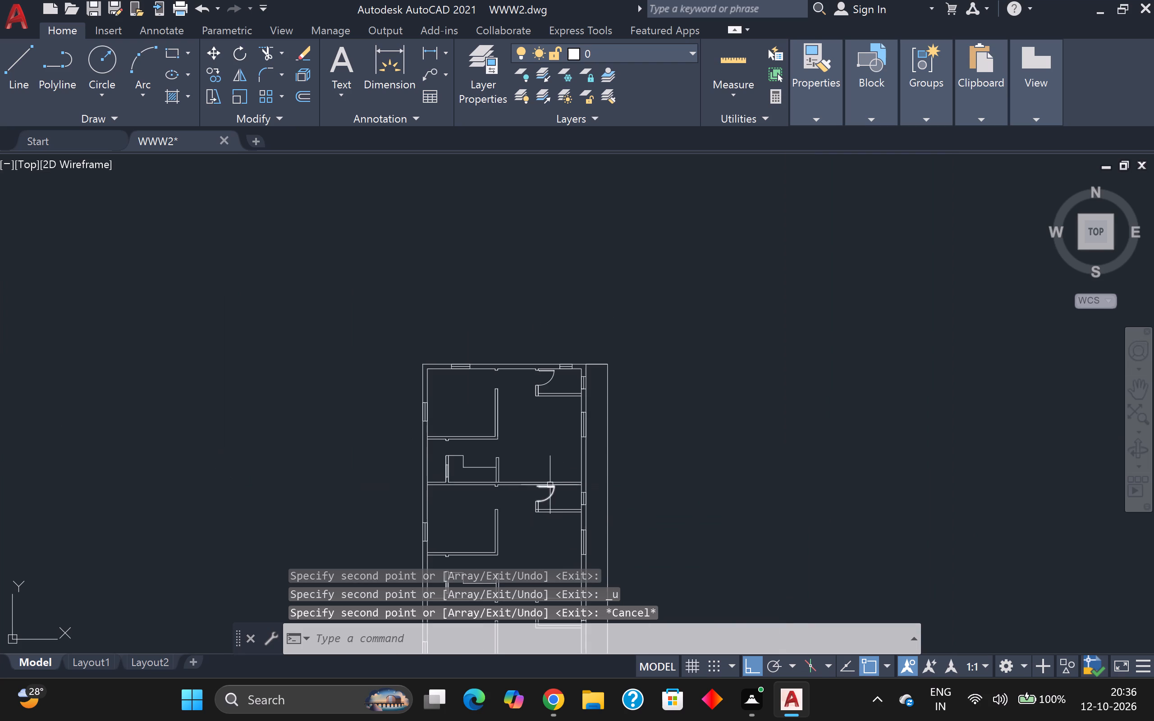
middle_click_drag(559, 566, 569, 402)
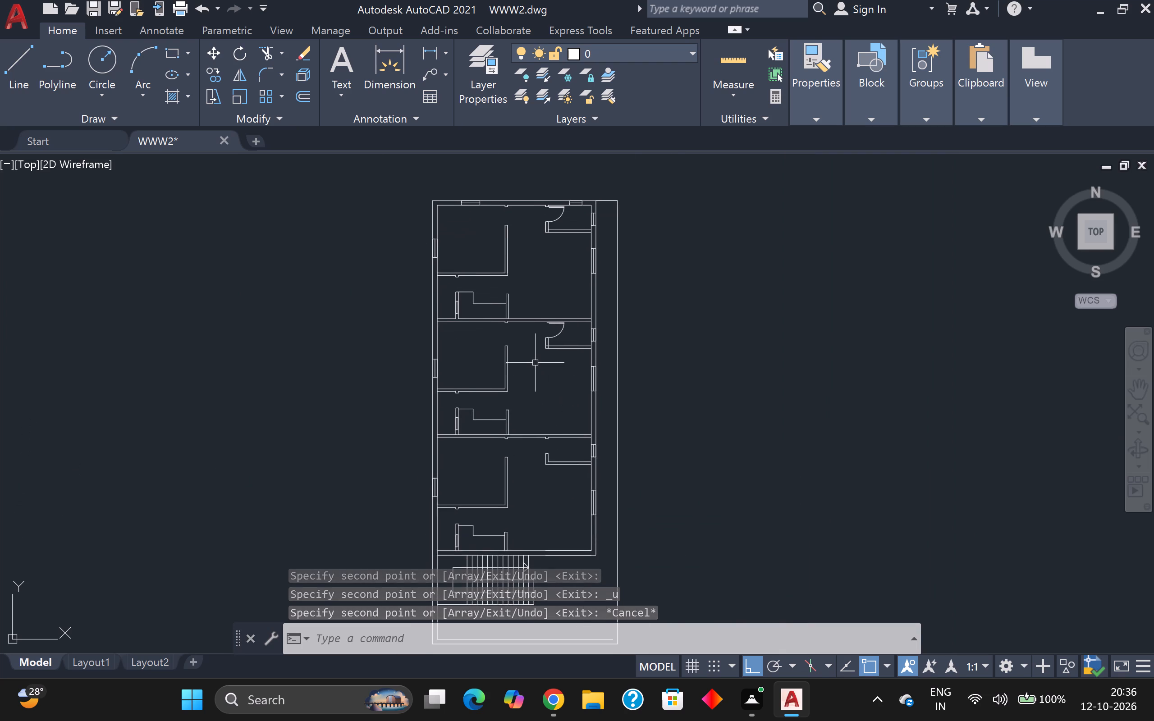
scroll(535, 362, "up", 3)
scroll(572, 209, "up", 2)
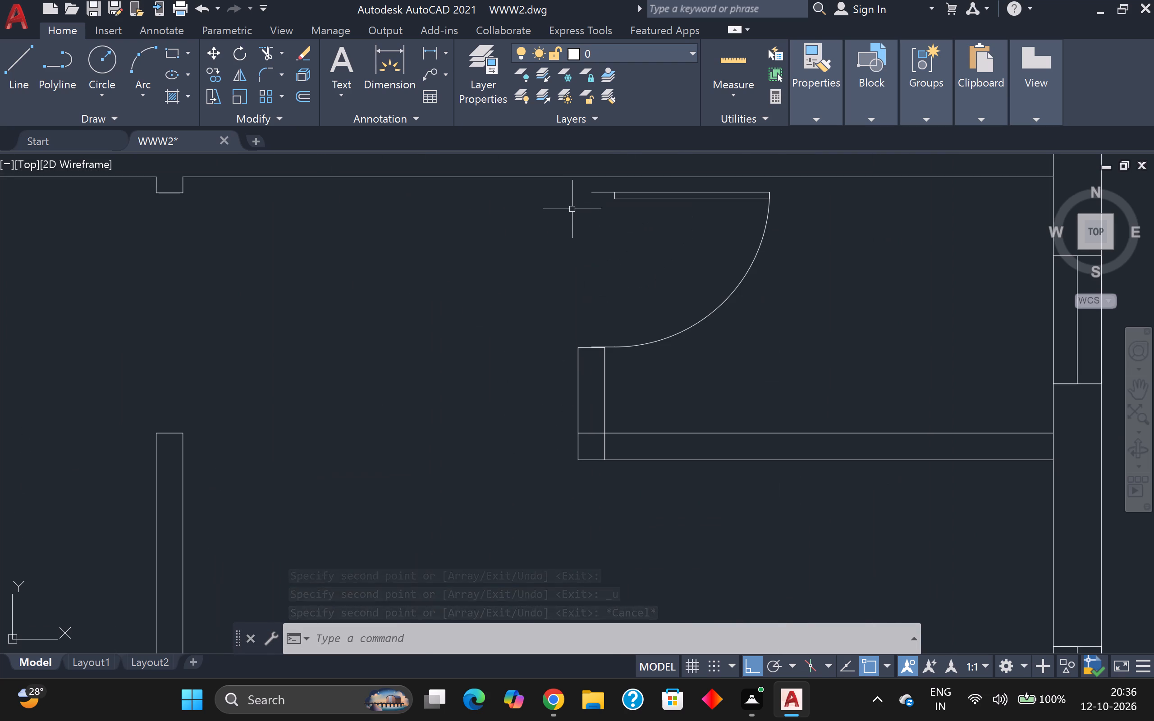
key("l")
key("Return")
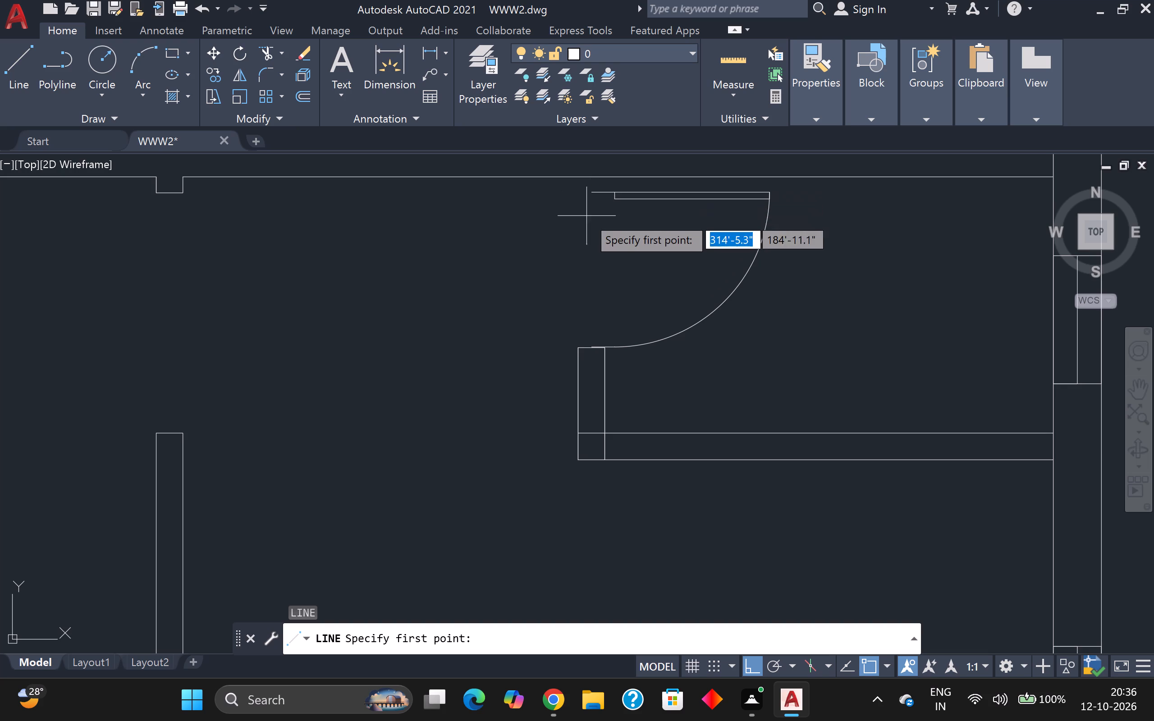
left_click(576, 177)
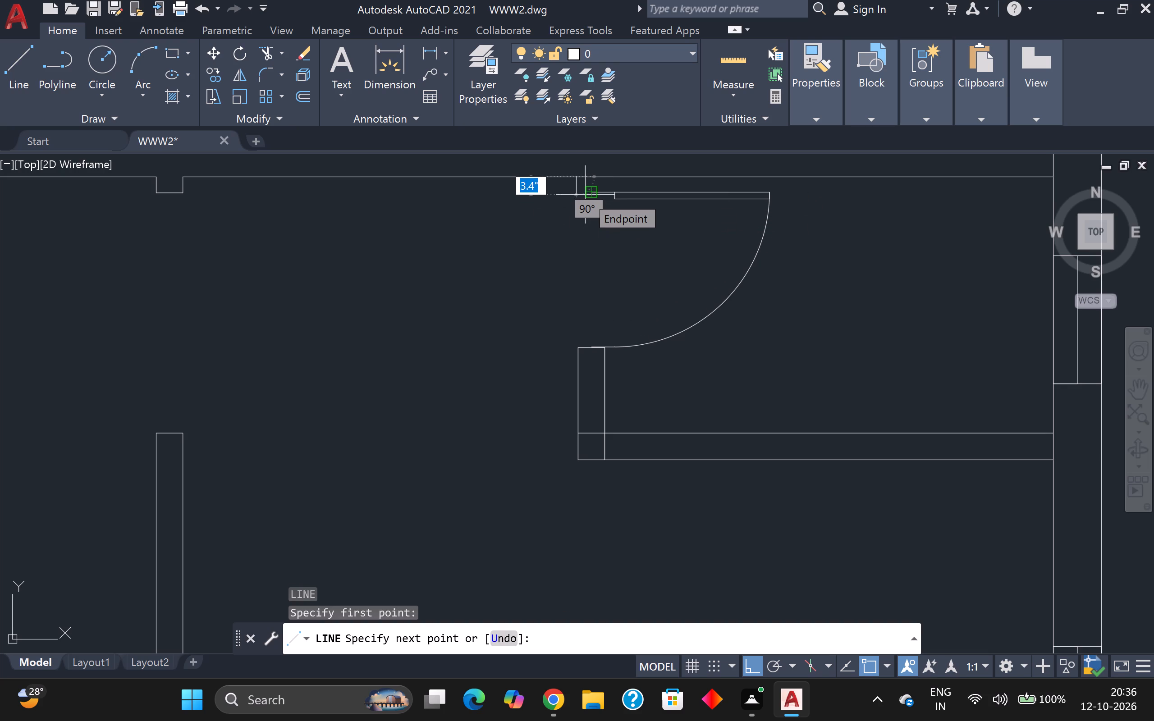
key("3")
key("Return")
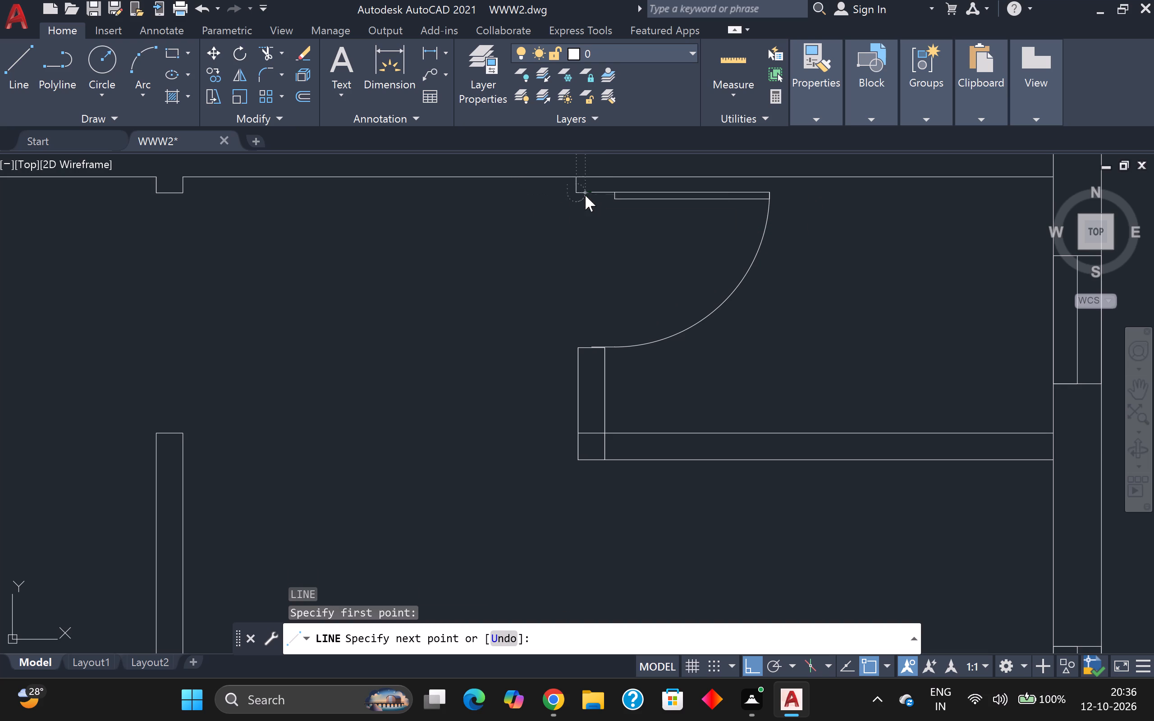
left_click(609, 192)
scroll(607, 185, "up", 2)
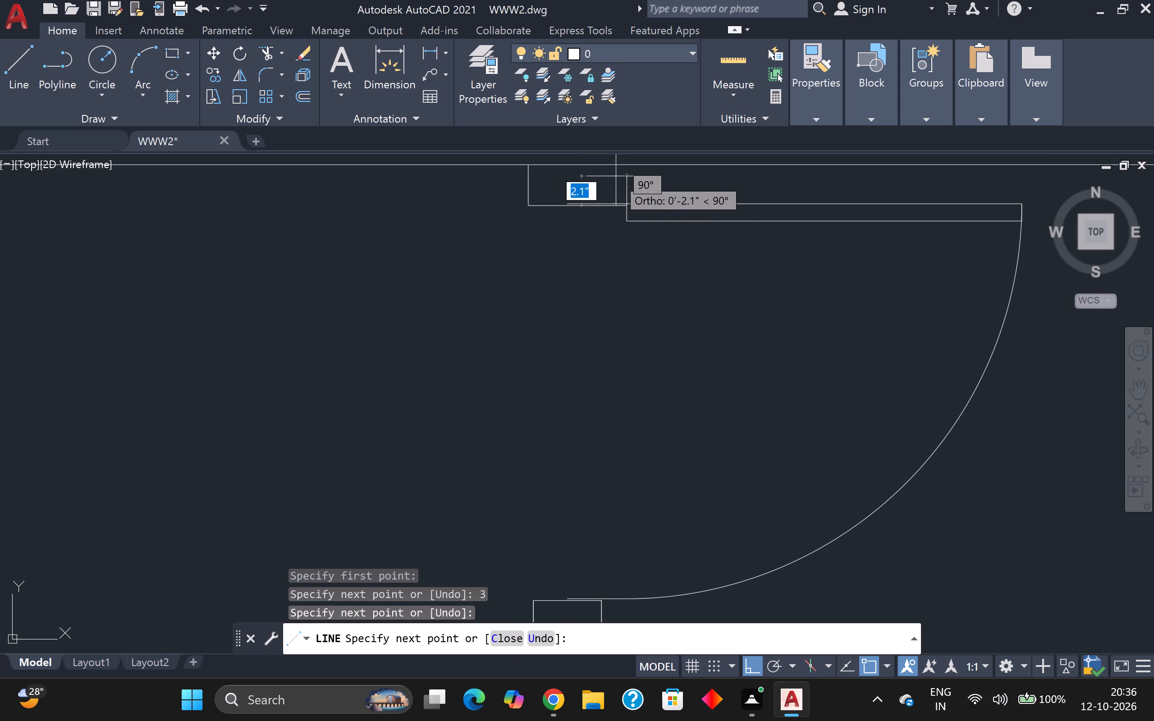
left_click(625, 169)
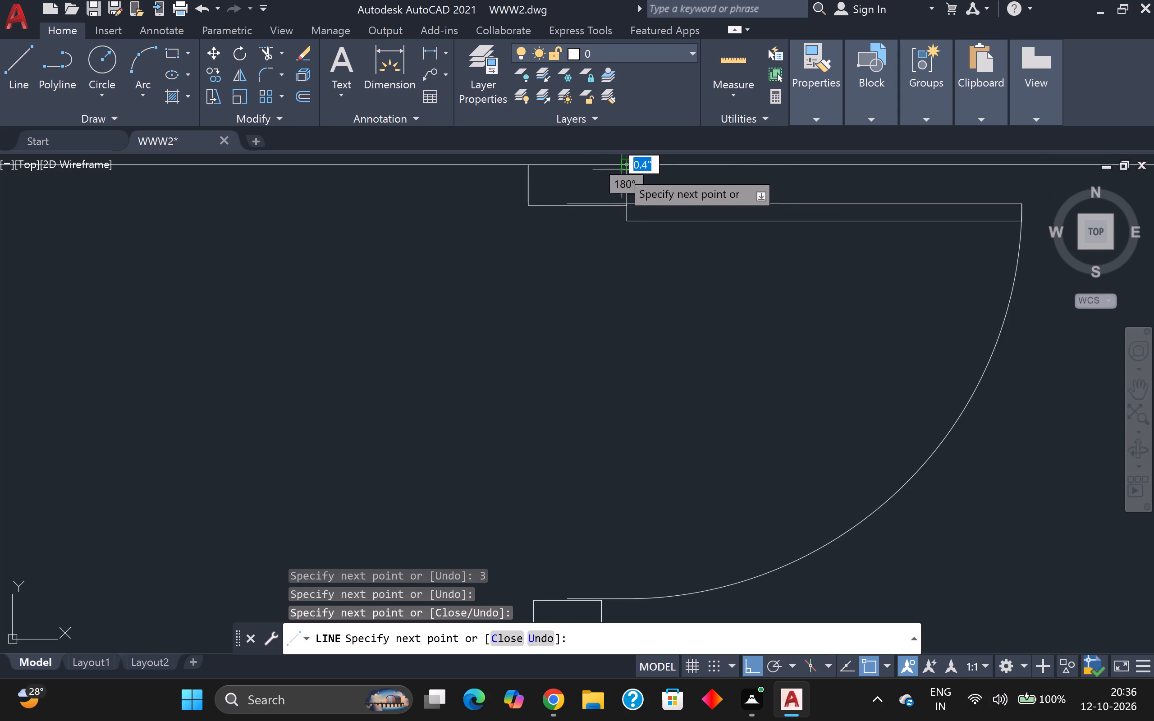
key("Escape")
Trim the wall line between the two sides of the new jamb at the middle unit's northeast room doorway.
scroll(609, 172, "down", 2)
scroll(619, 210, "down", 2)
scroll(620, 211, "up", 2)
left_click(269, 49)
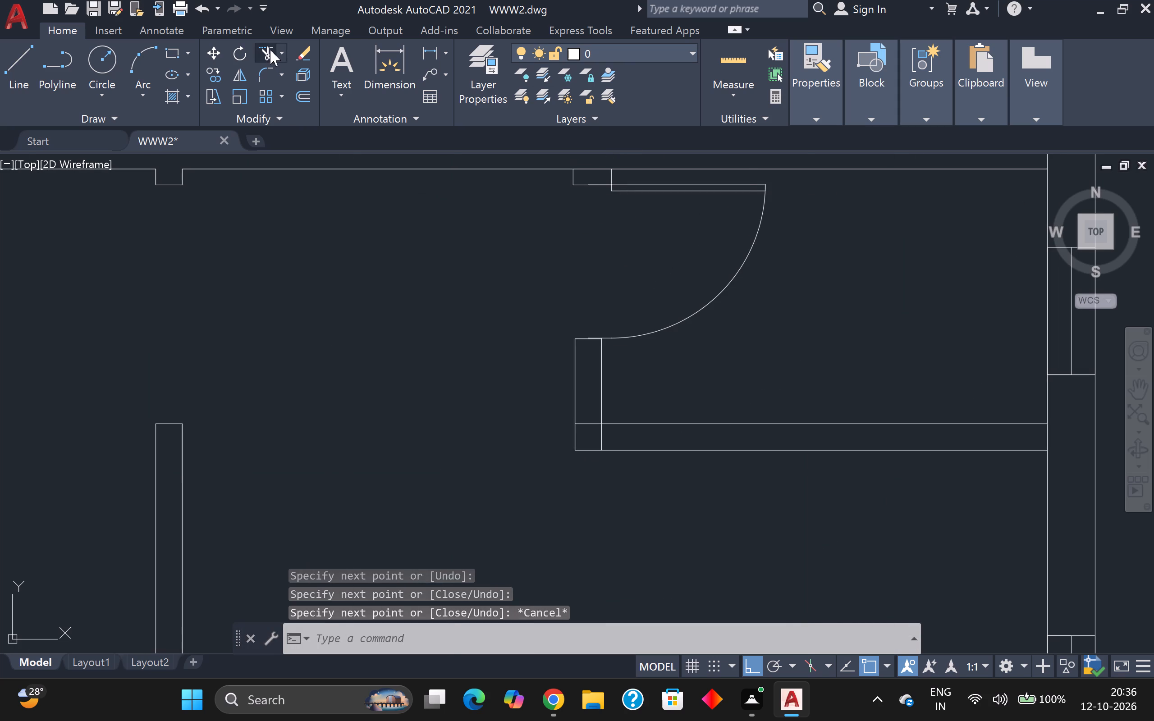
left_click(589, 171)
scroll(630, 230, "up", 2)
middle_click_drag(593, 210, 600, 337)
scroll(593, 210, "down", 1)
scroll(600, 335, "down", 2)
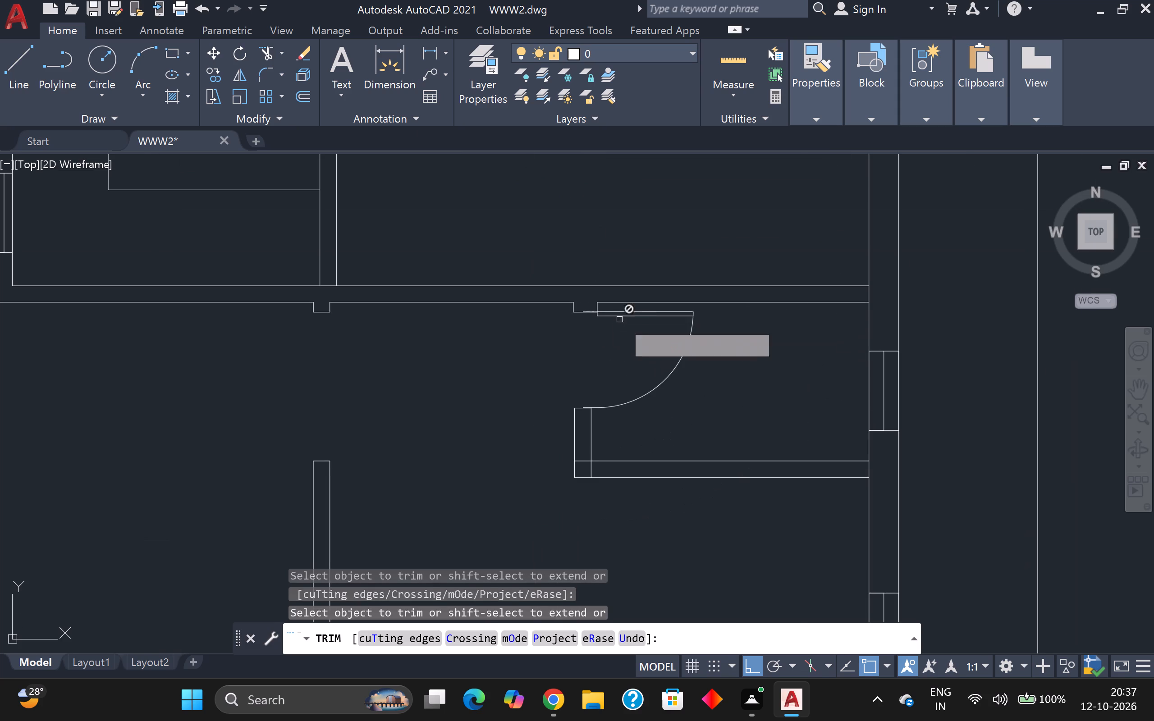
scroll(638, 330, "down", 2)
middle_click_drag(594, 378, 597, 229)
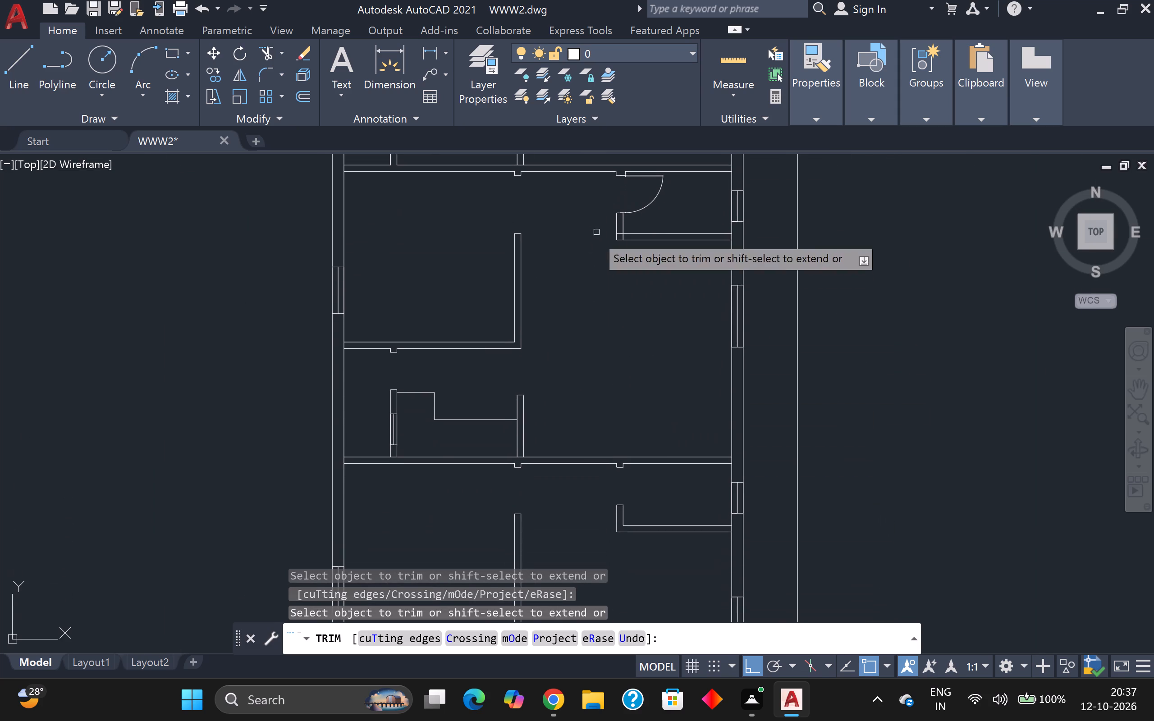
key("Escape")
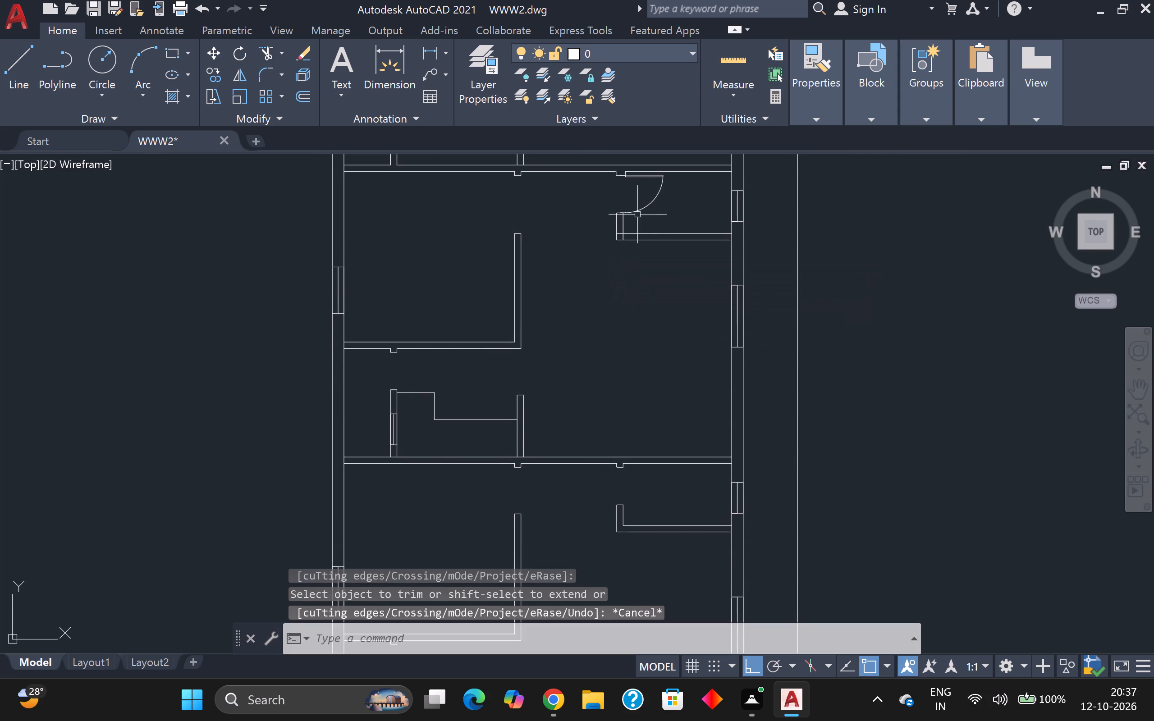
Copy the middle unit's northeast room door straight south into the southern unit's matching doorway, undoing and redoing the placement once.
left_click(659, 182)
left_click(682, 212)
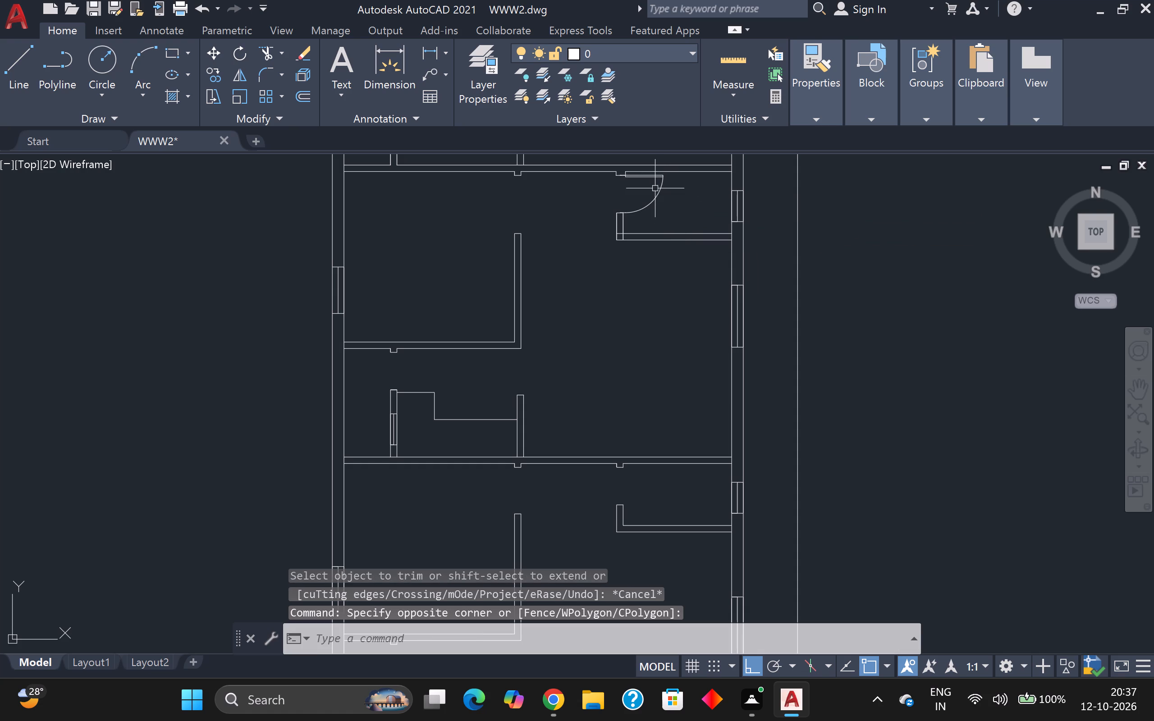
left_click(660, 195)
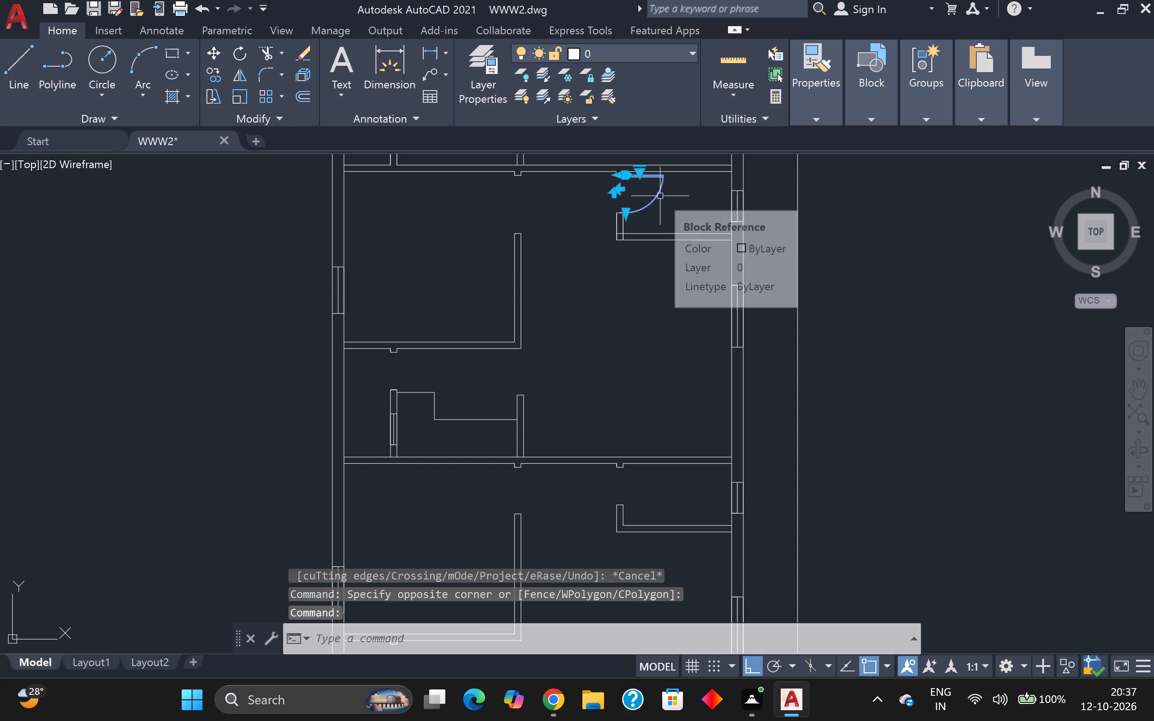
key("c")
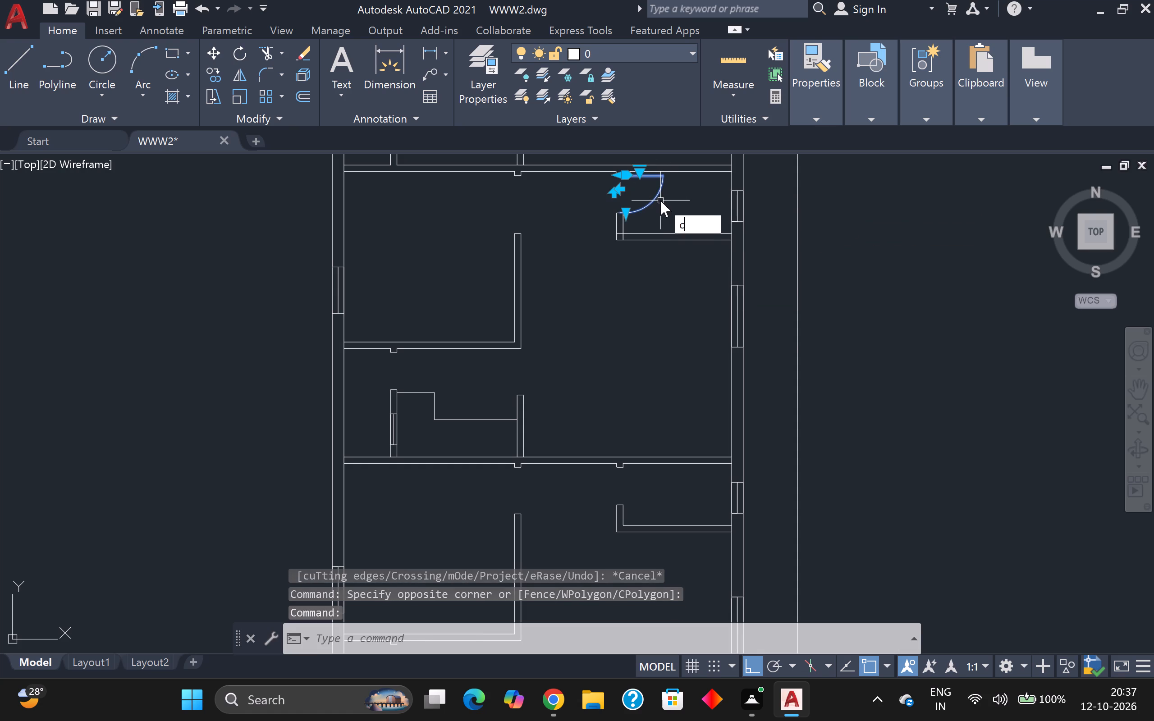
key("o")
key("Return")
key("bracketright")
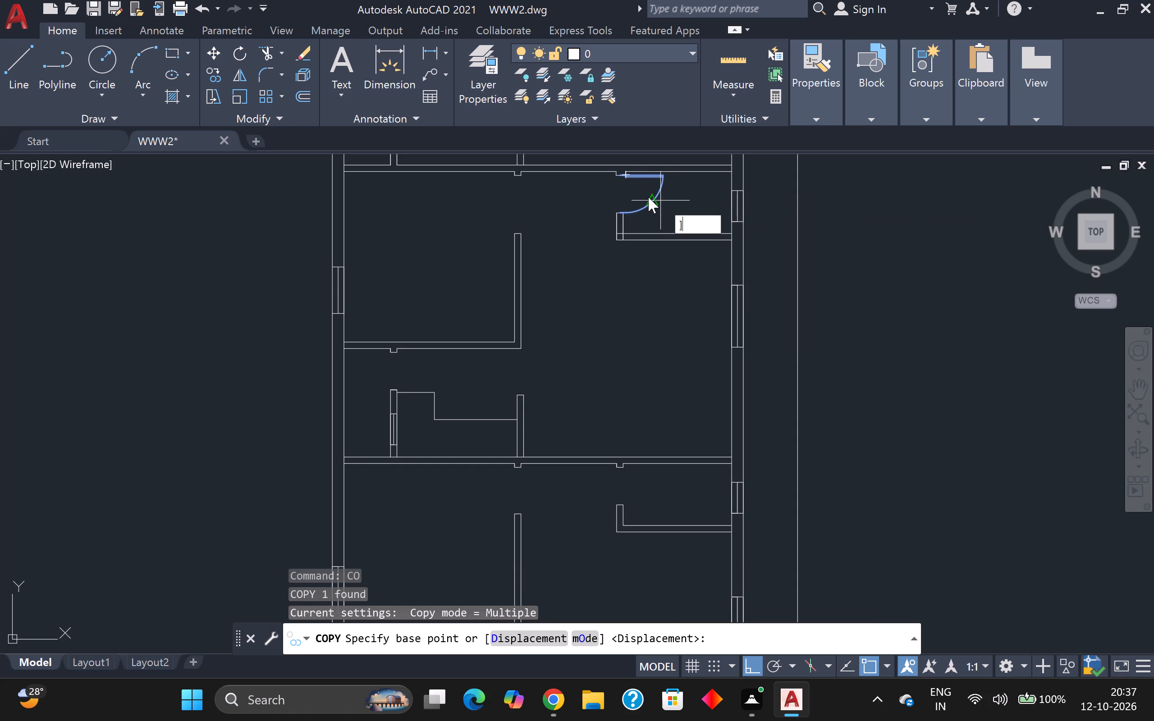
key("Return")
left_click(648, 197)
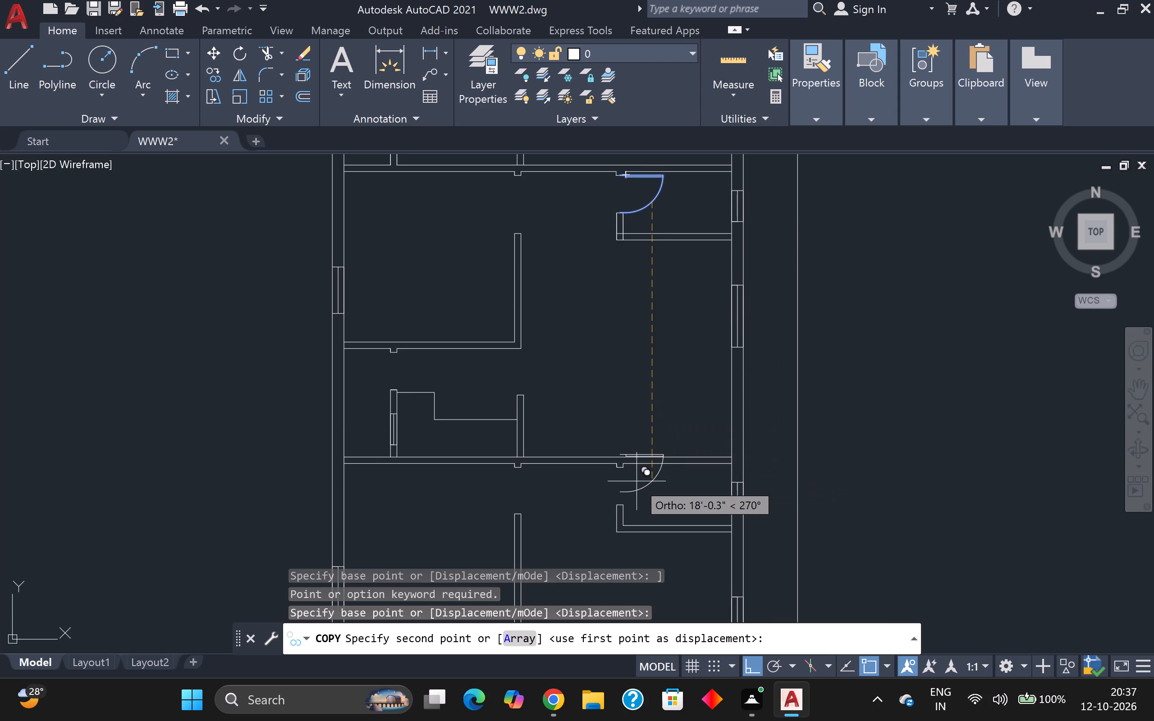
scroll(640, 488, "up", 3)
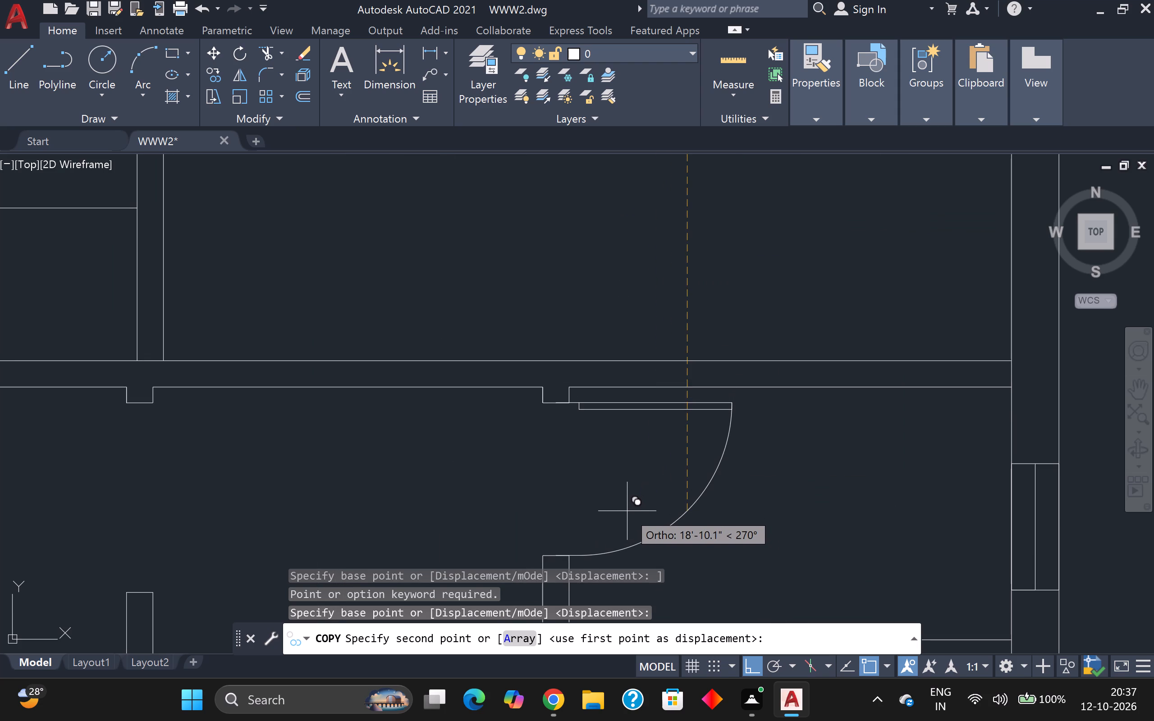
left_click(627, 509)
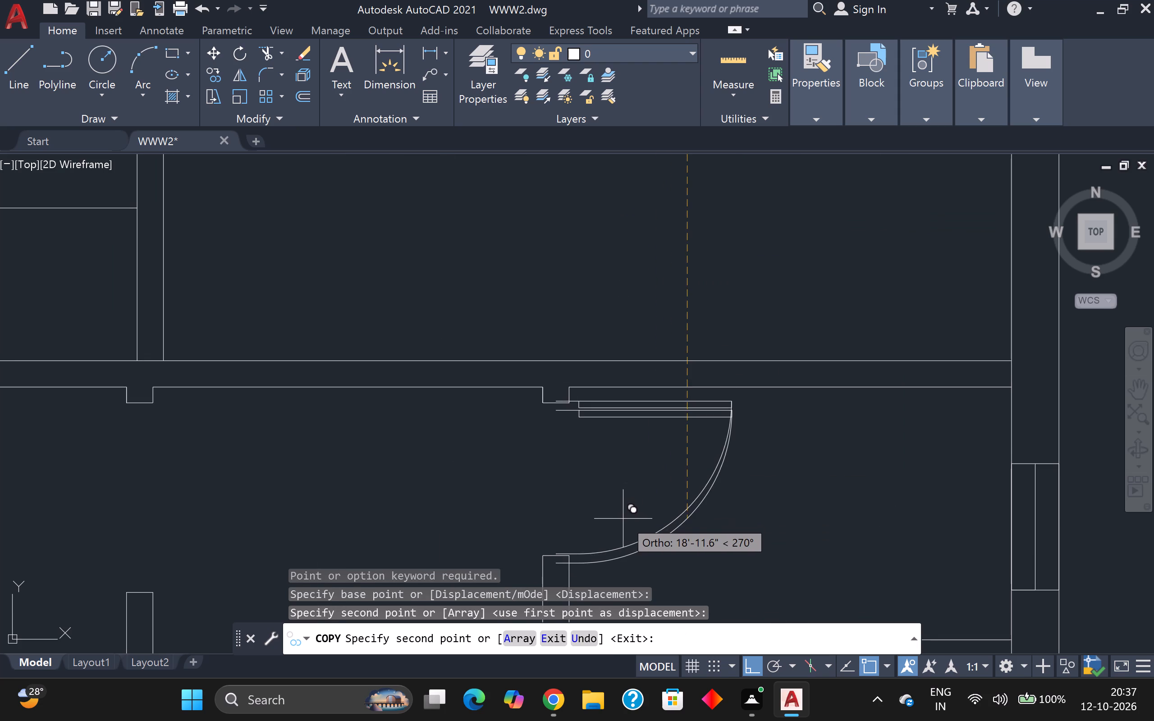
key("ctrl+z")
scroll(617, 510, "up", 2)
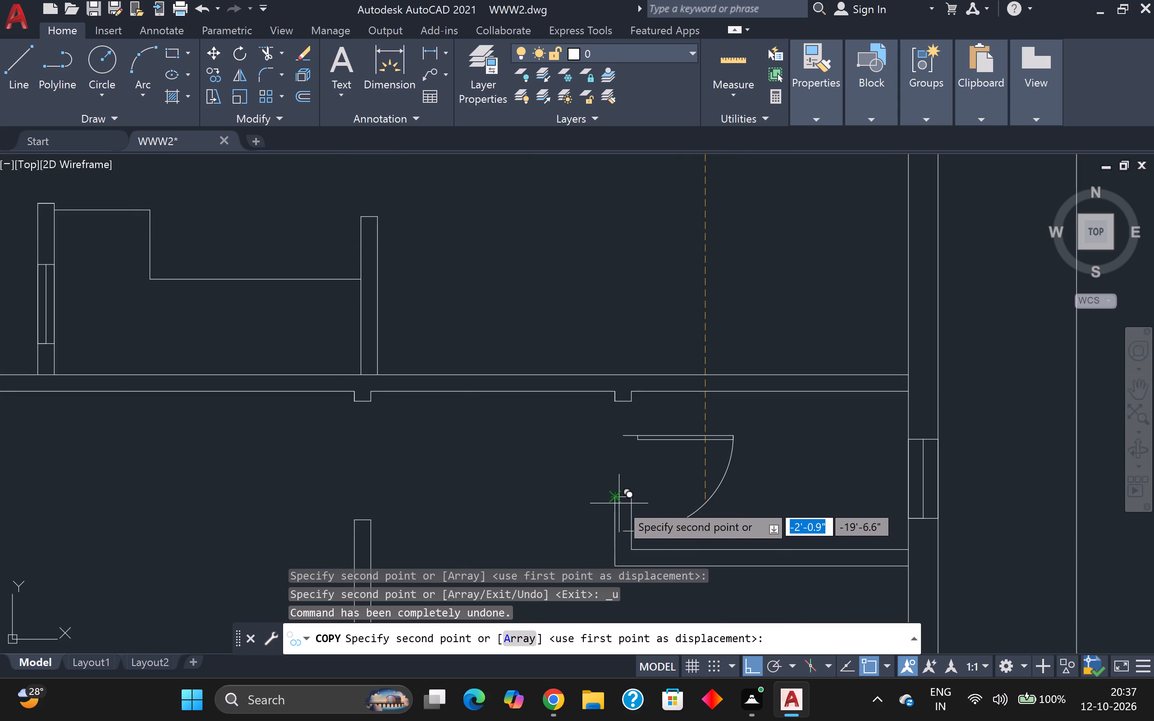
left_click(635, 468)
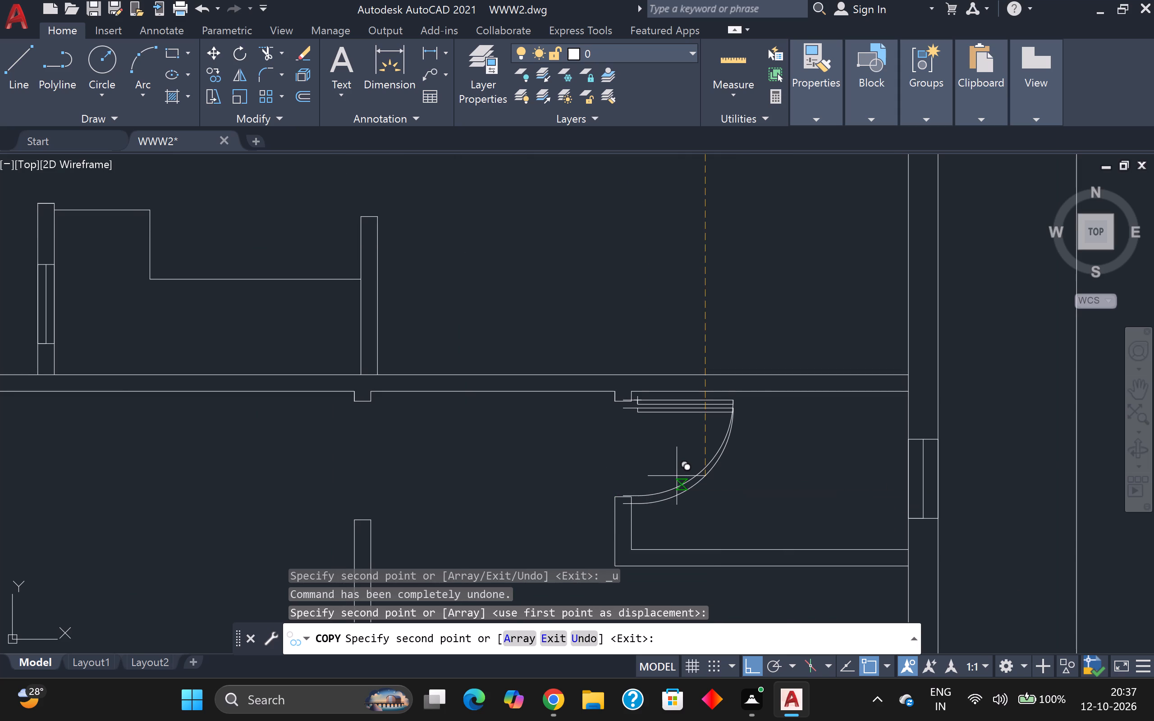
key("Escape")
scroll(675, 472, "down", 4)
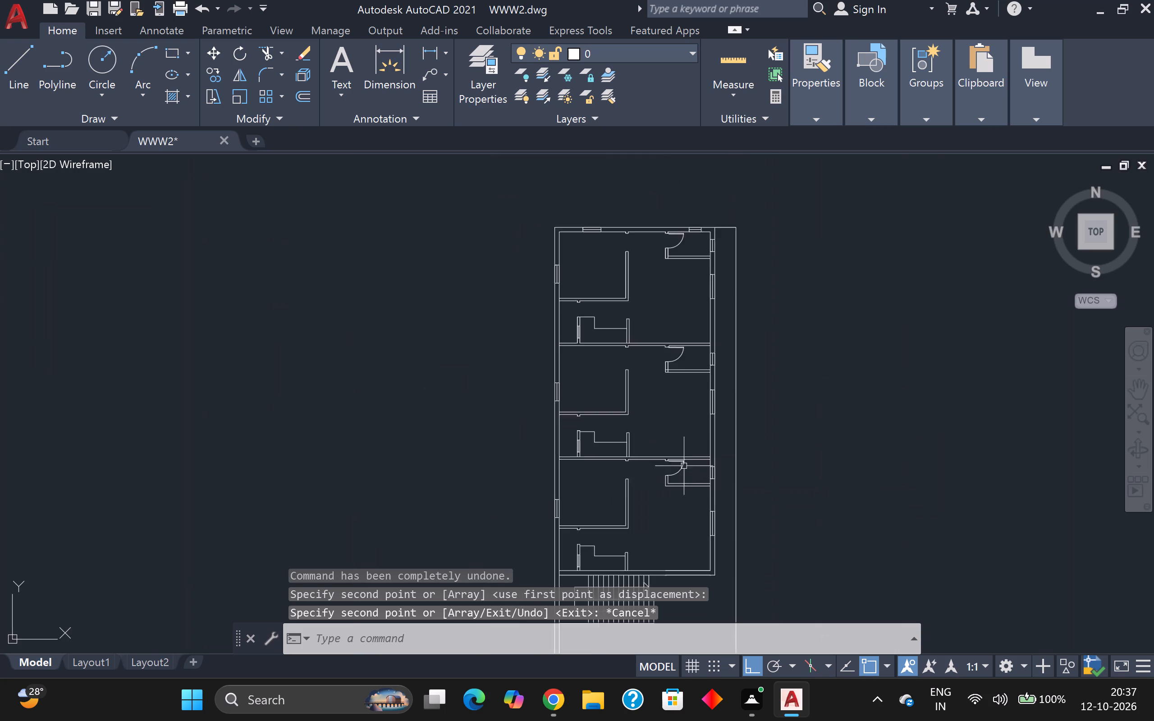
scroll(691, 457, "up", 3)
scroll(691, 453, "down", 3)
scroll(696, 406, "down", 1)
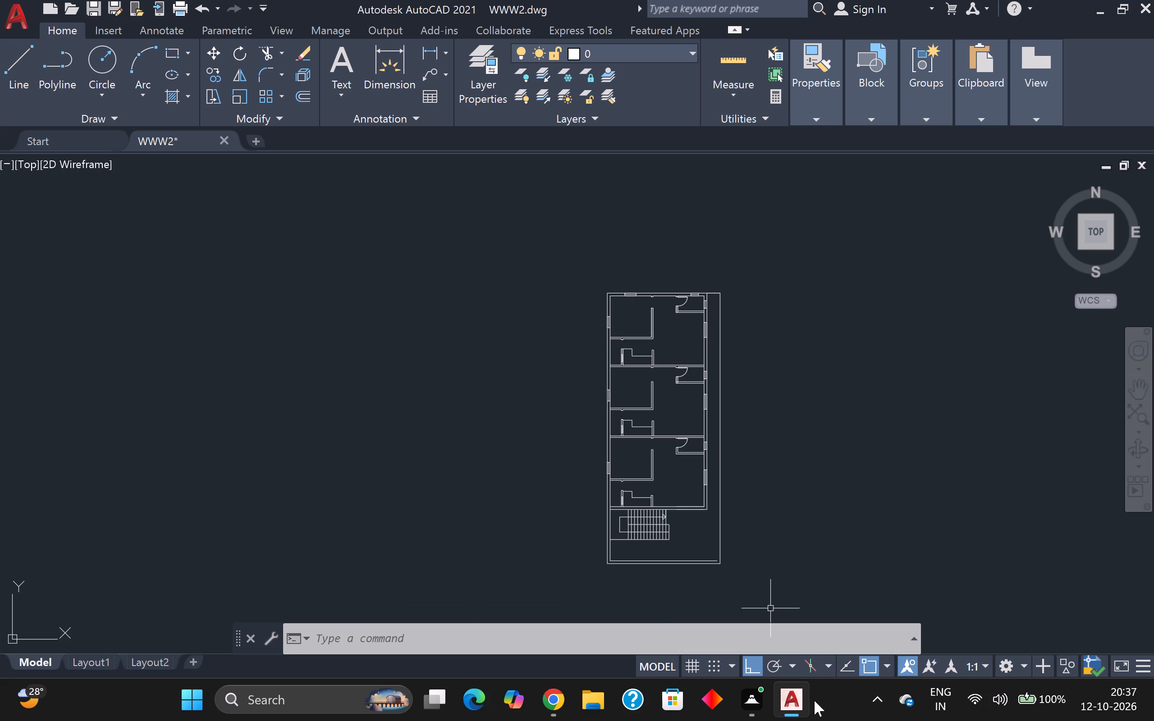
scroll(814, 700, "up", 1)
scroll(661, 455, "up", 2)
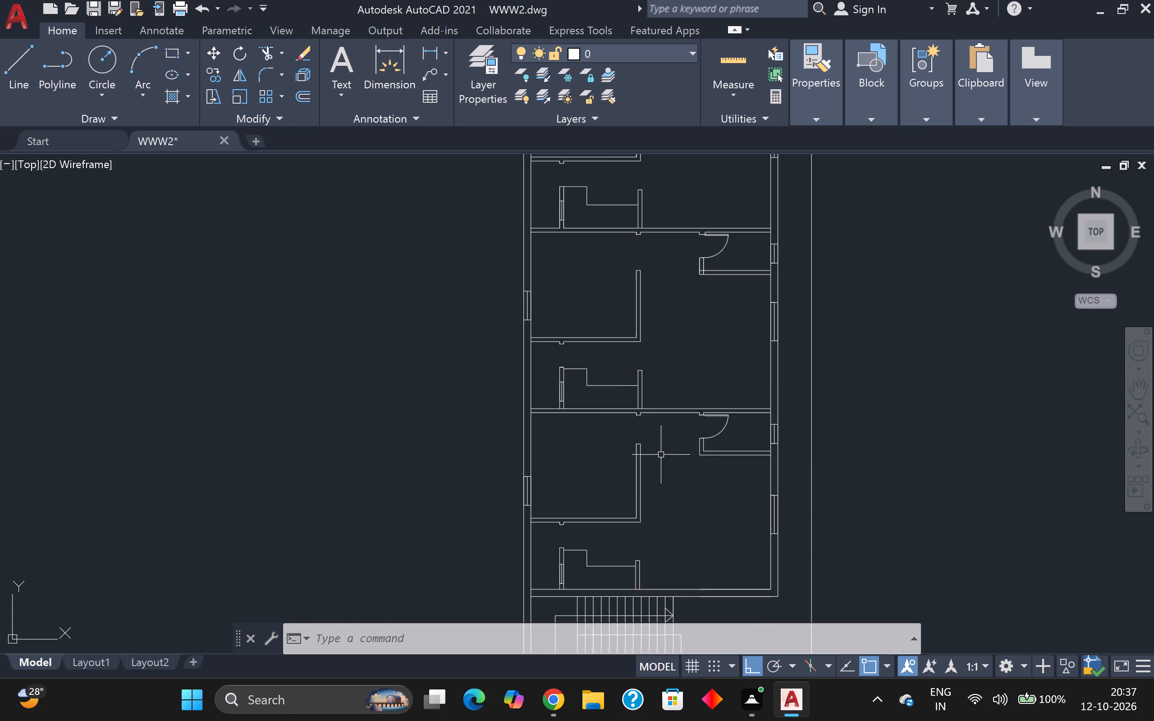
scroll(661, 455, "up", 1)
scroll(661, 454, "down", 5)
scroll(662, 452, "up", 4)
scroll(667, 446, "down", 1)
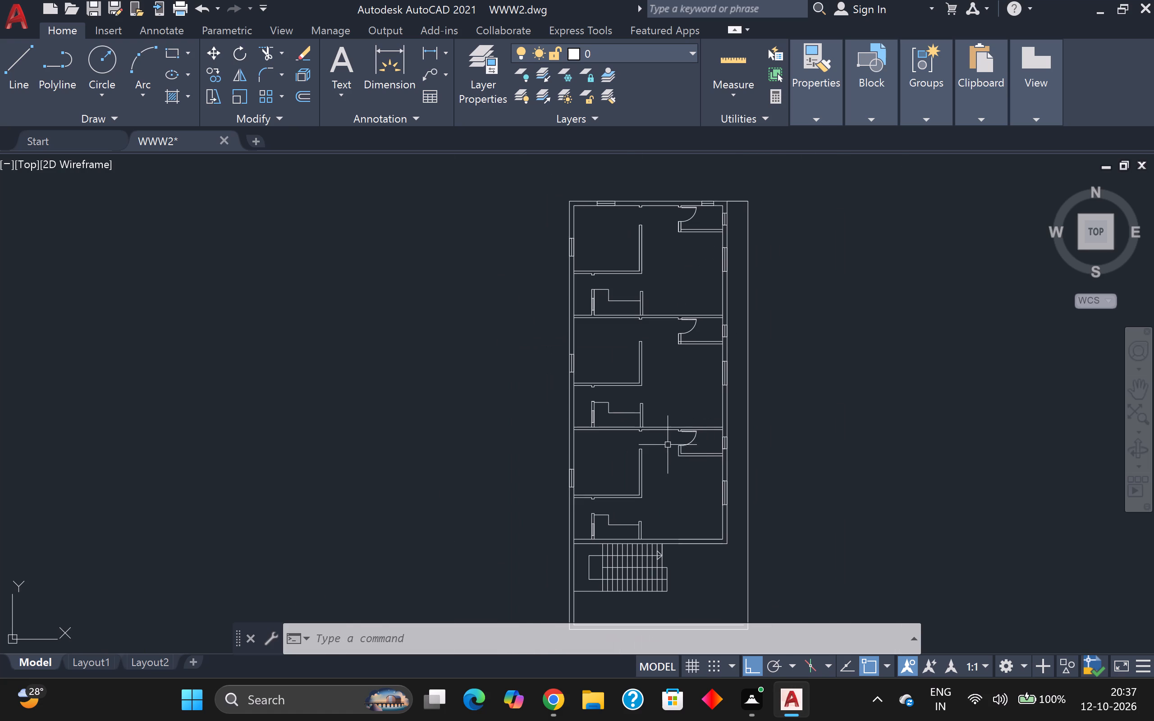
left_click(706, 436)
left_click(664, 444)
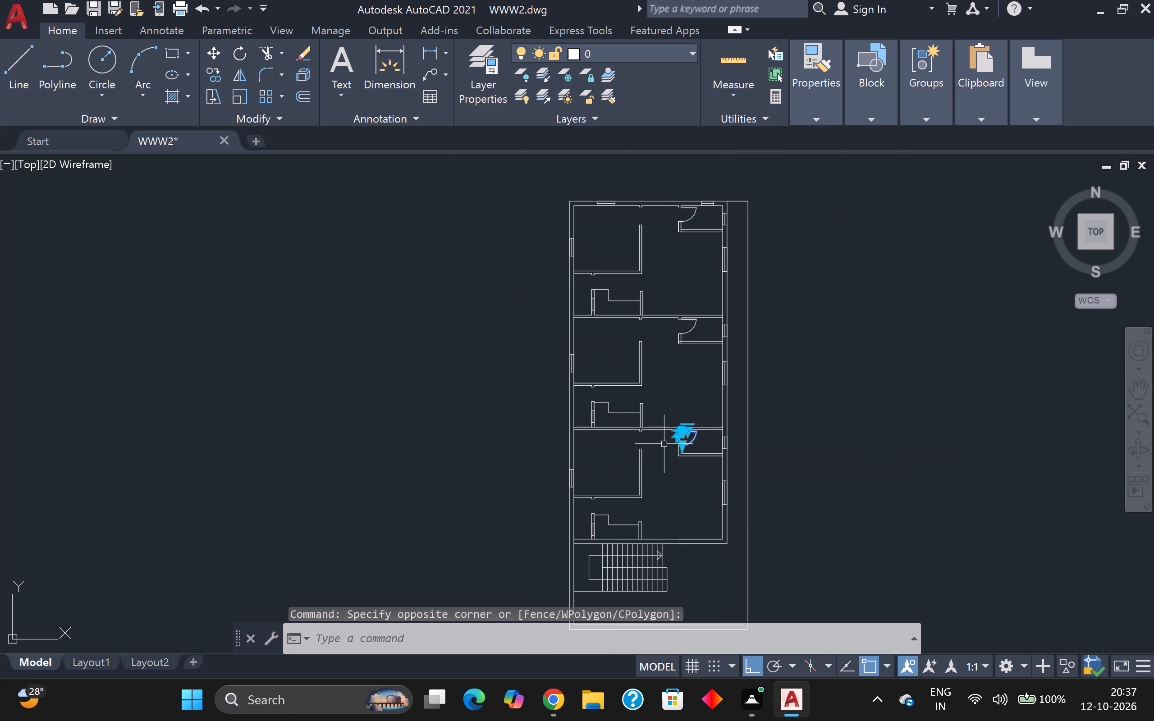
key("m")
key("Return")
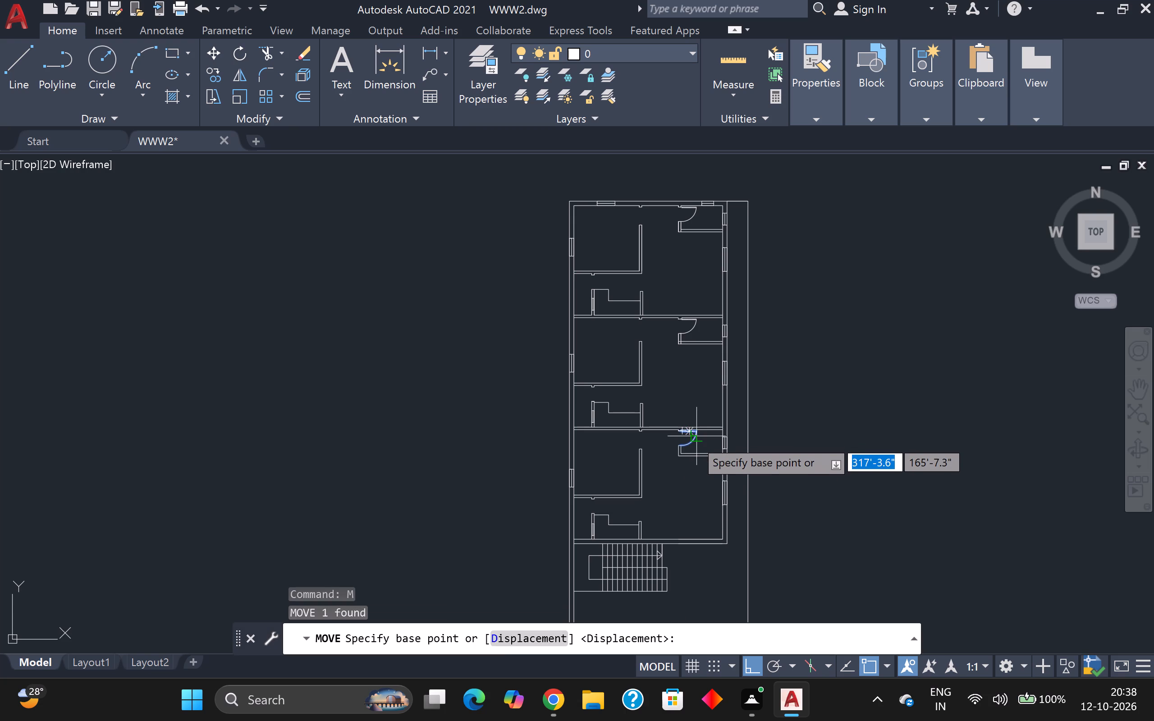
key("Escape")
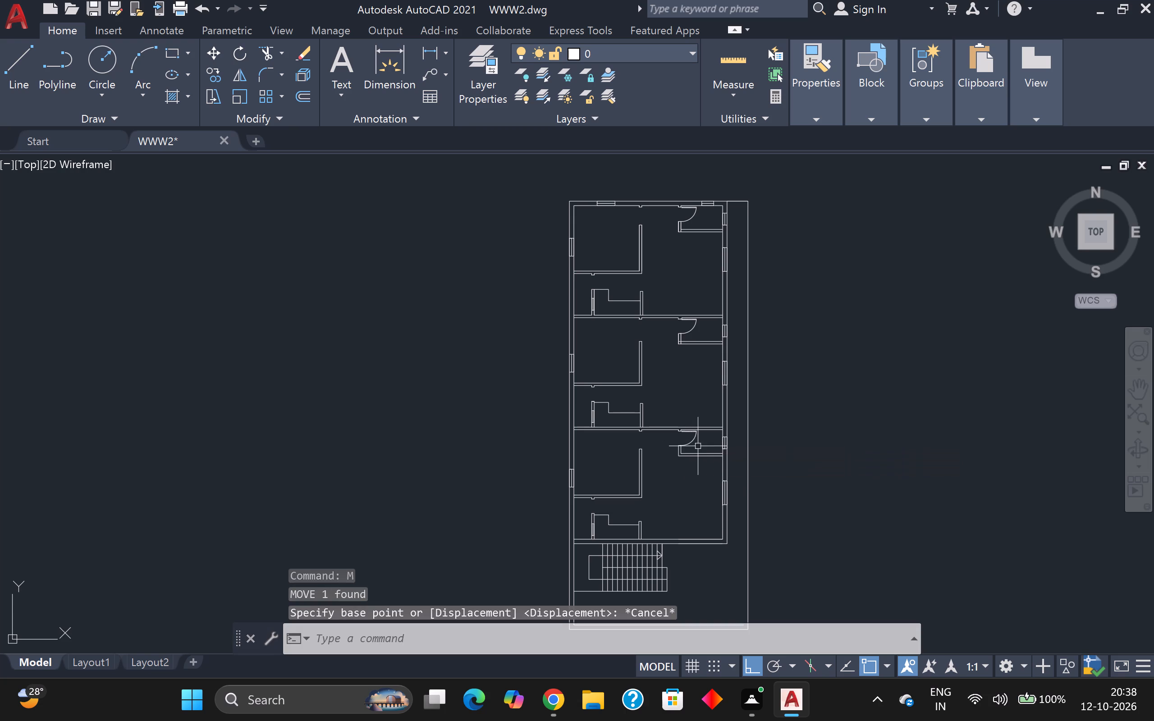
Copy the southern unit's northeast room door about 9'-10" straight west, into the northwest room beside its open doorway.
key("c")
key("p")
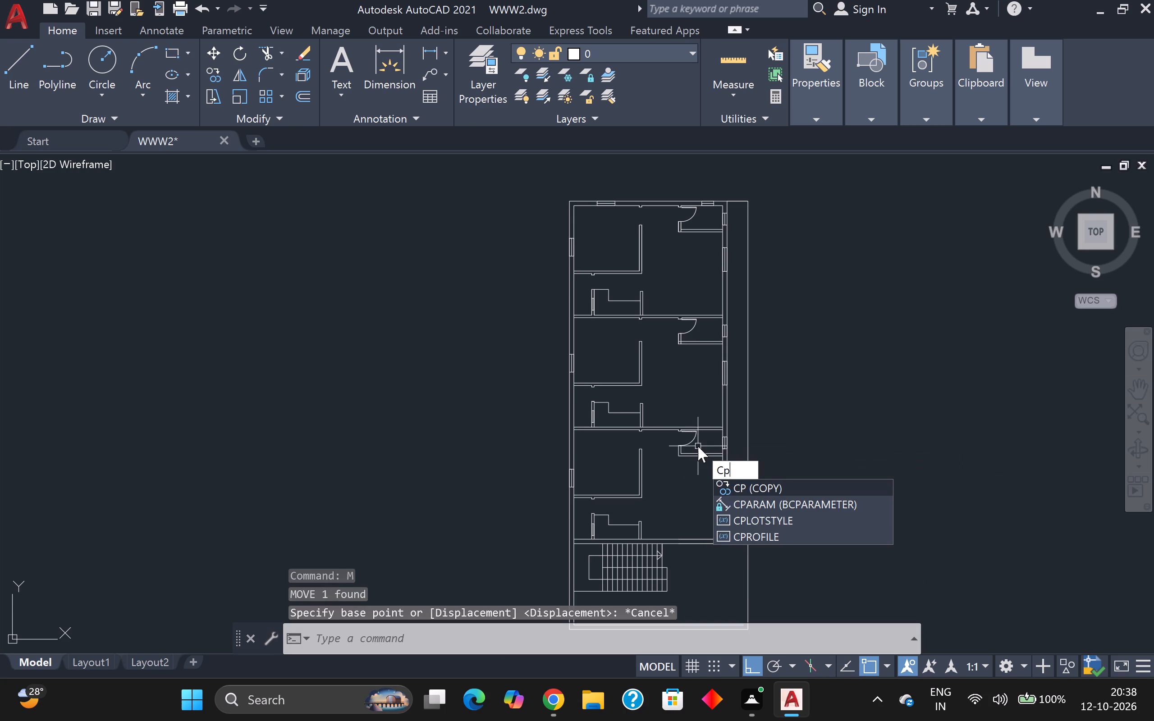
key("BackSpace")
key("o")
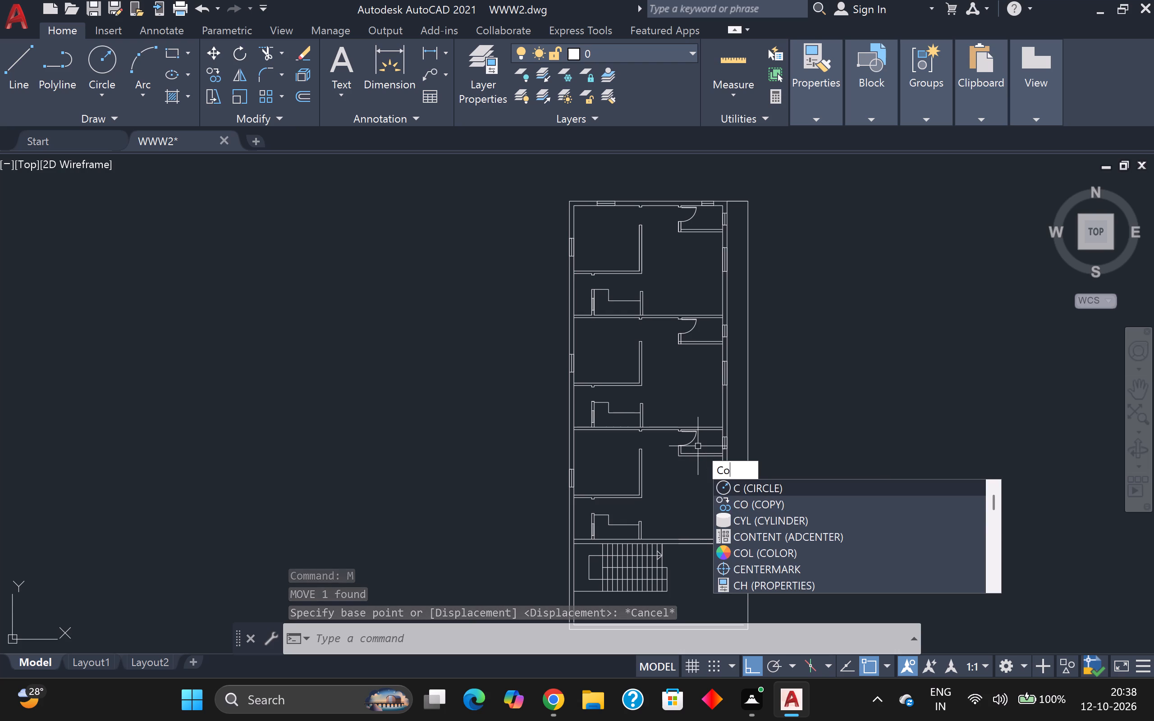
key("Return")
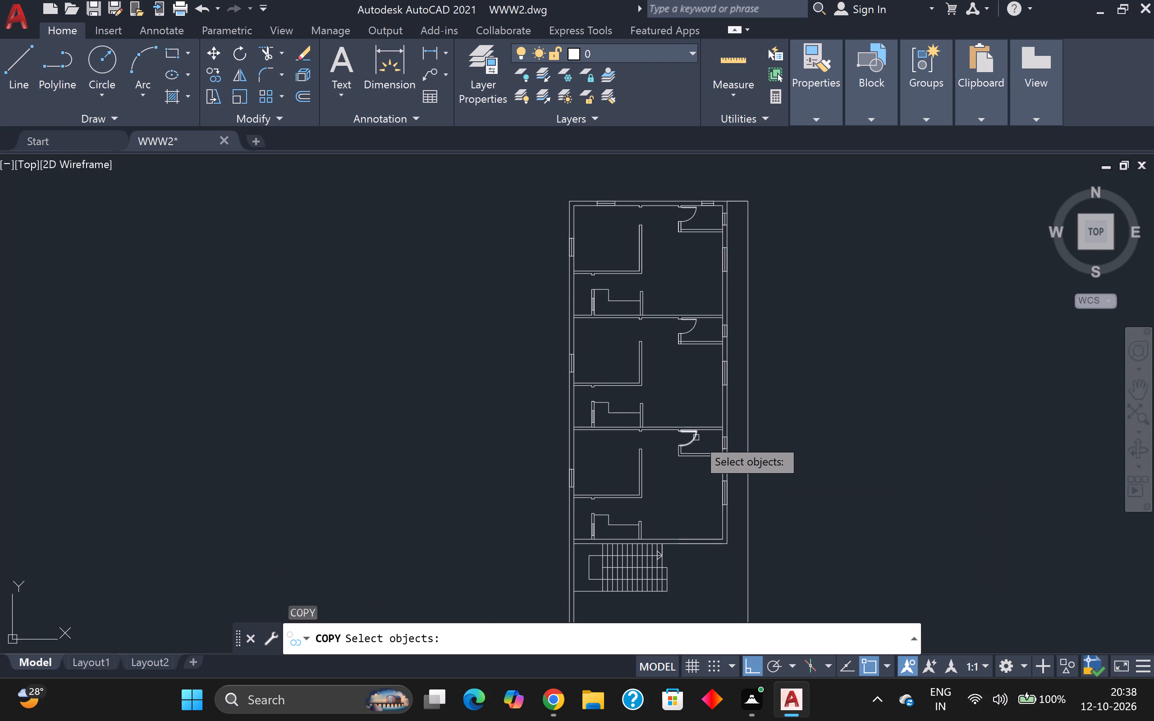
left_click(696, 438)
key("Return")
left_click(696, 438)
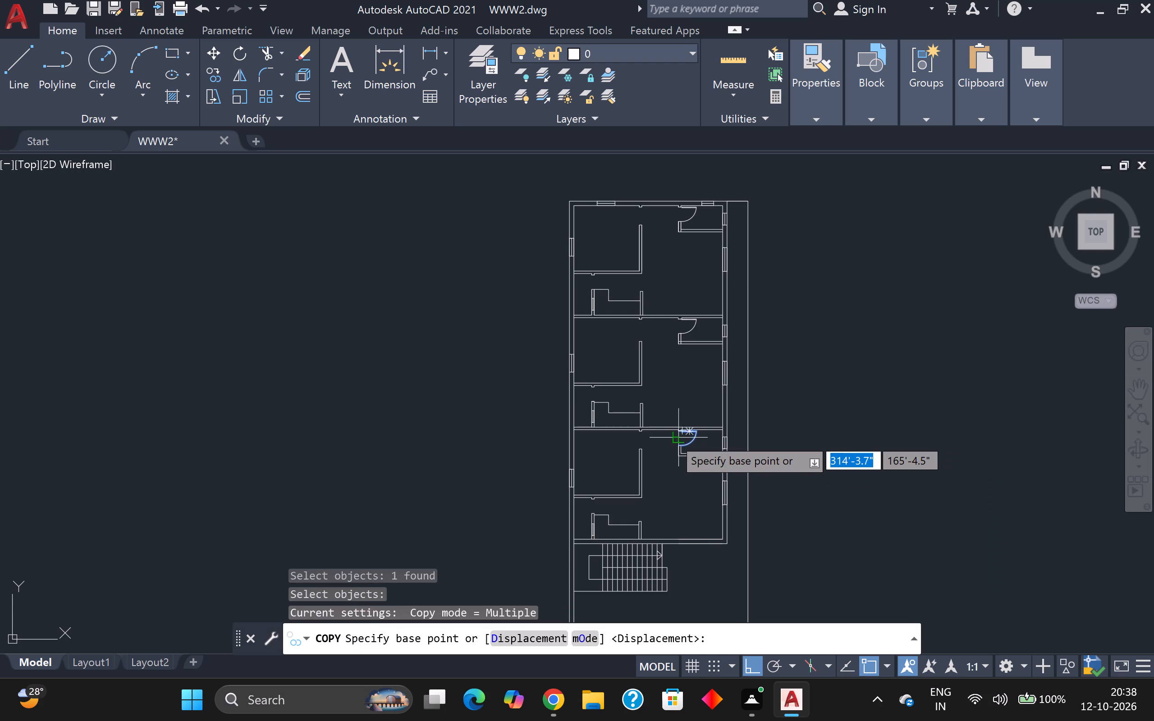
left_click(687, 432)
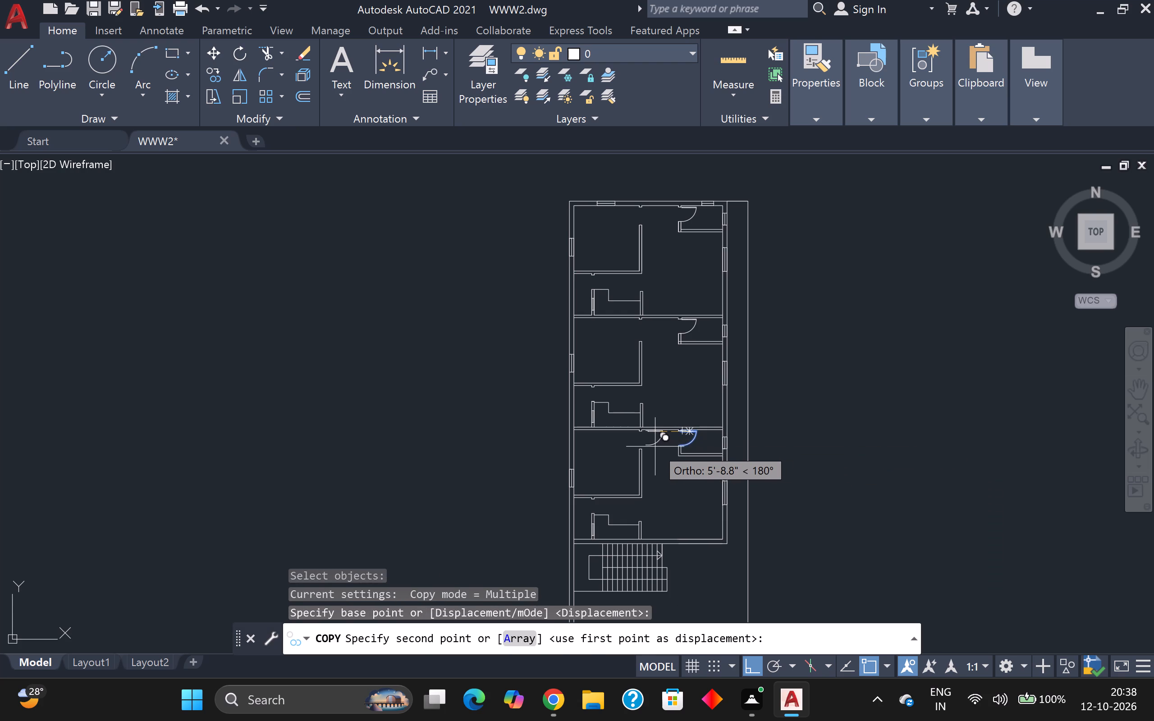
scroll(655, 448, "up", 2)
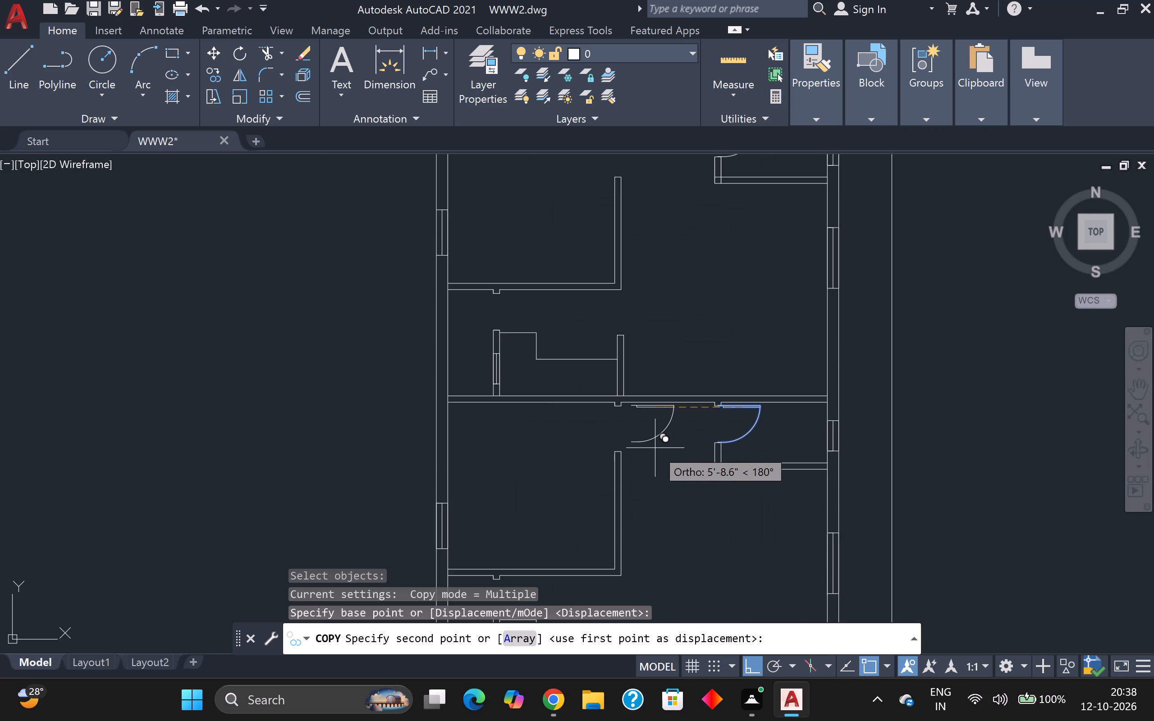
scroll(655, 448, "up", 3)
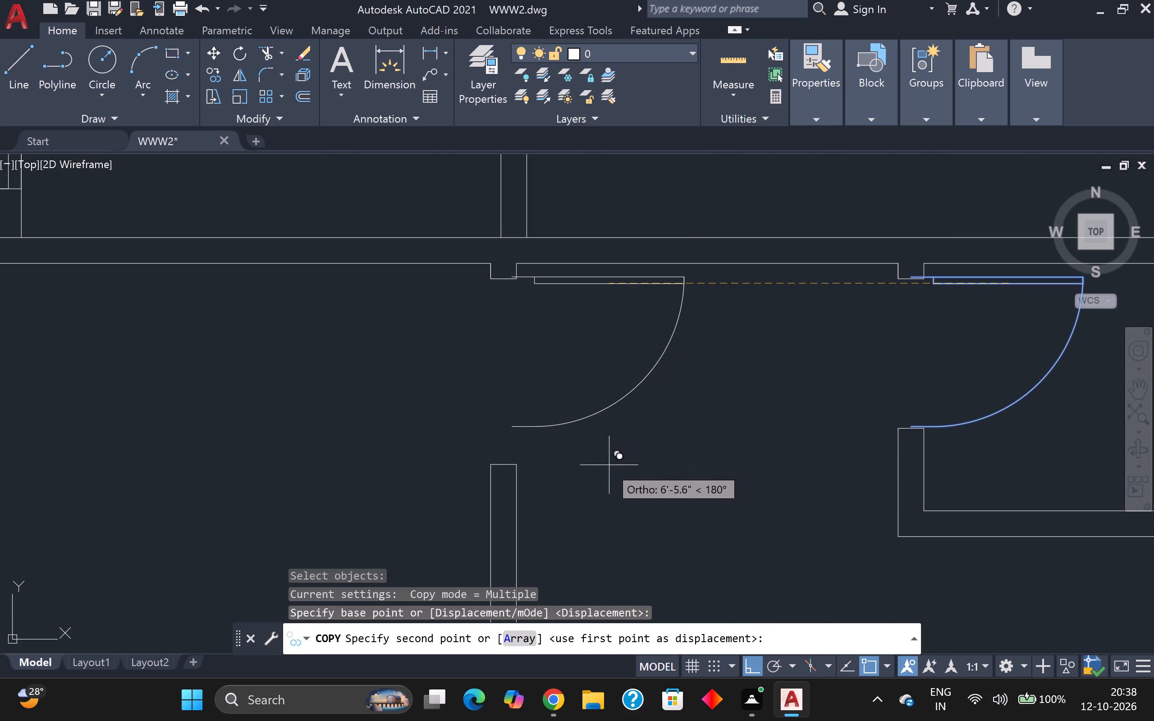
left_click(401, 495)
With ortho off, place another copy of the door at the middle unit's small doorway just south of the northwest room.
scroll(616, 474, "down", 2)
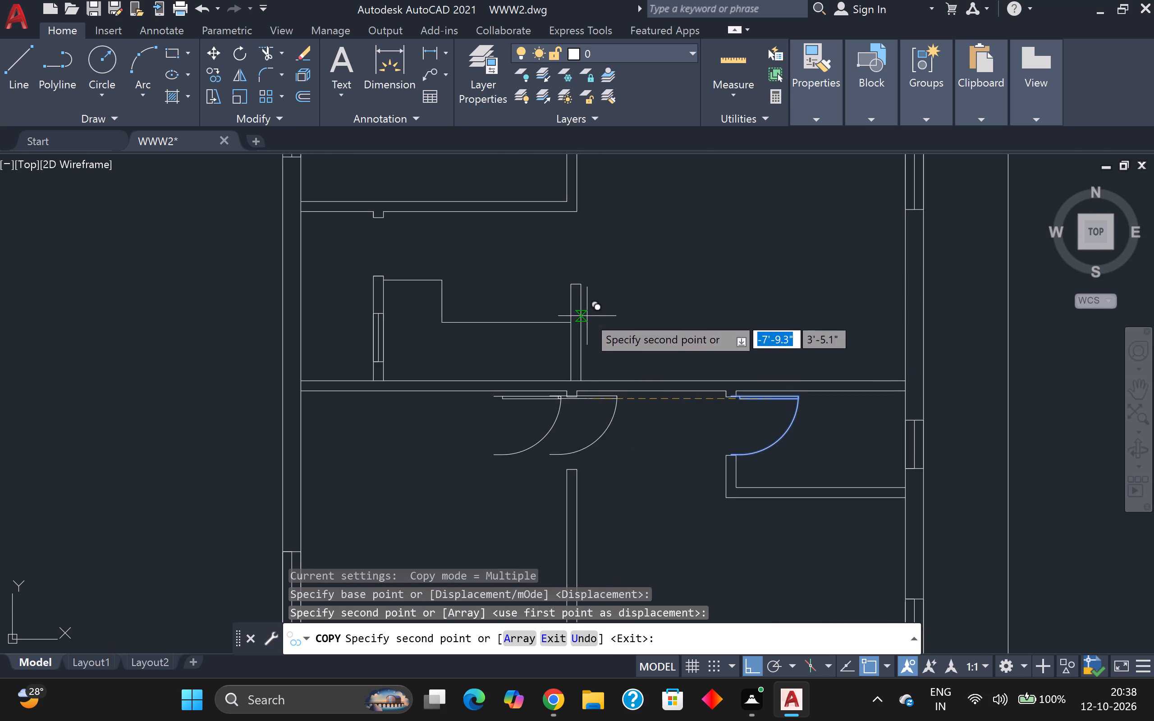
middle_click_drag(687, 269, 679, 475)
scroll(424, 472, "up", 1)
scroll(420, 470, "down", 2)
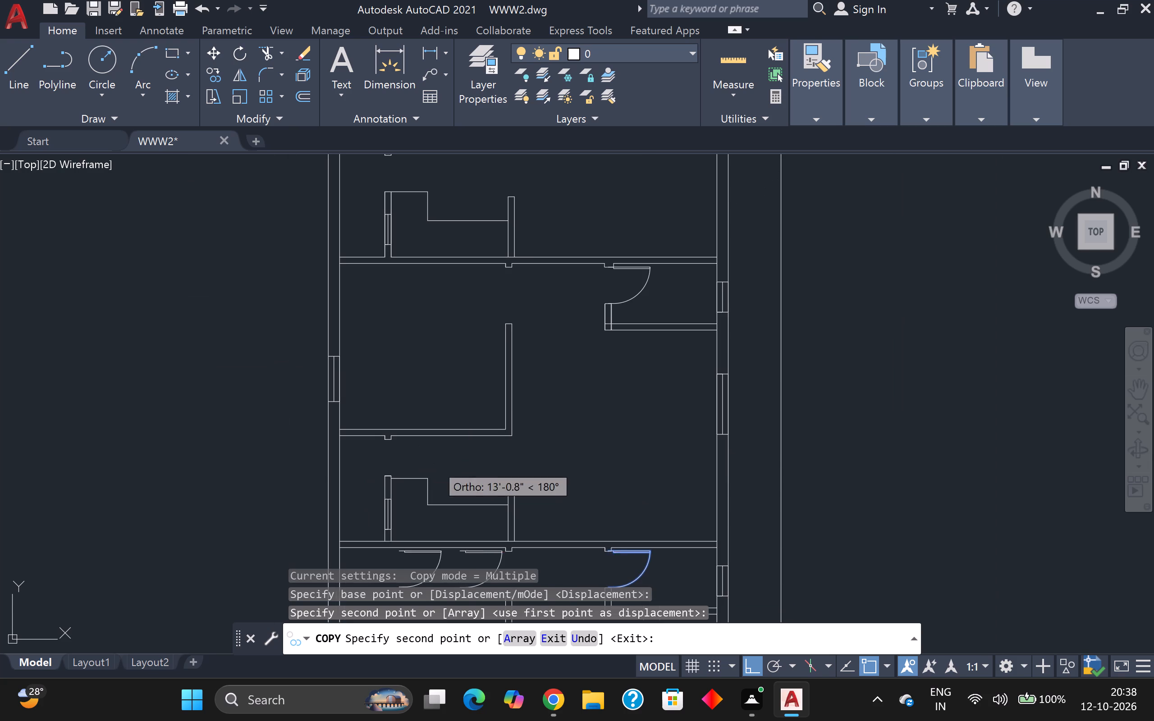
key("F9")
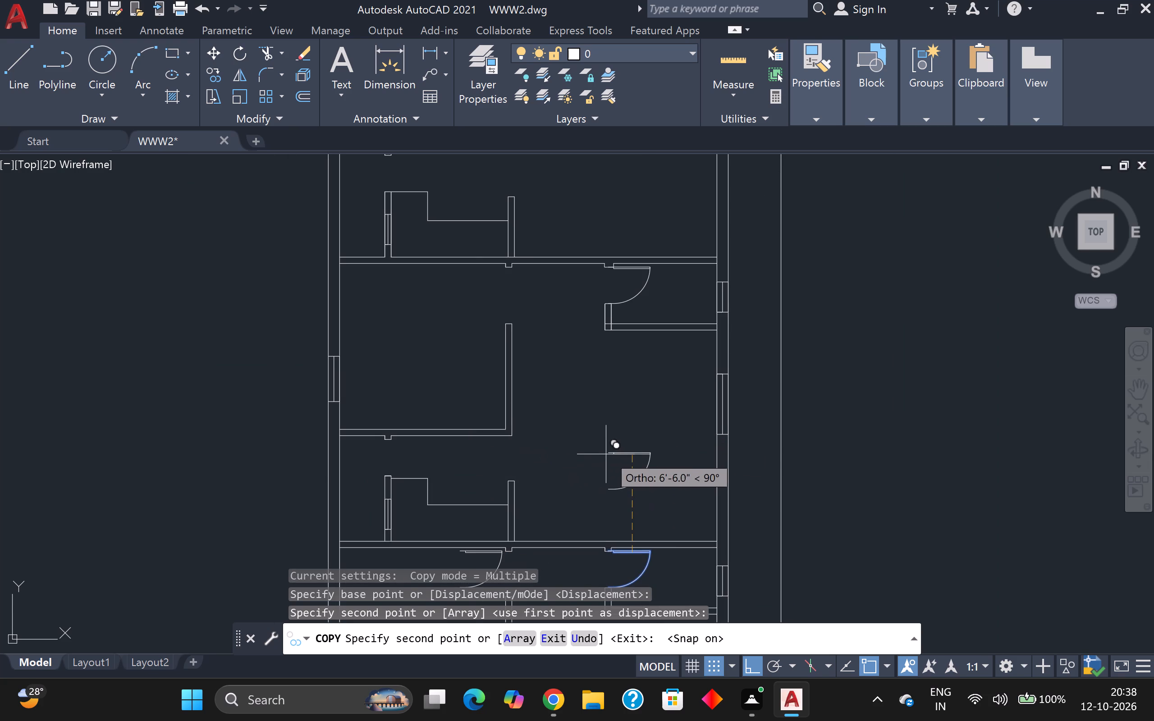
scroll(616, 453, "down", 1)
scroll(616, 453, "up", 2)
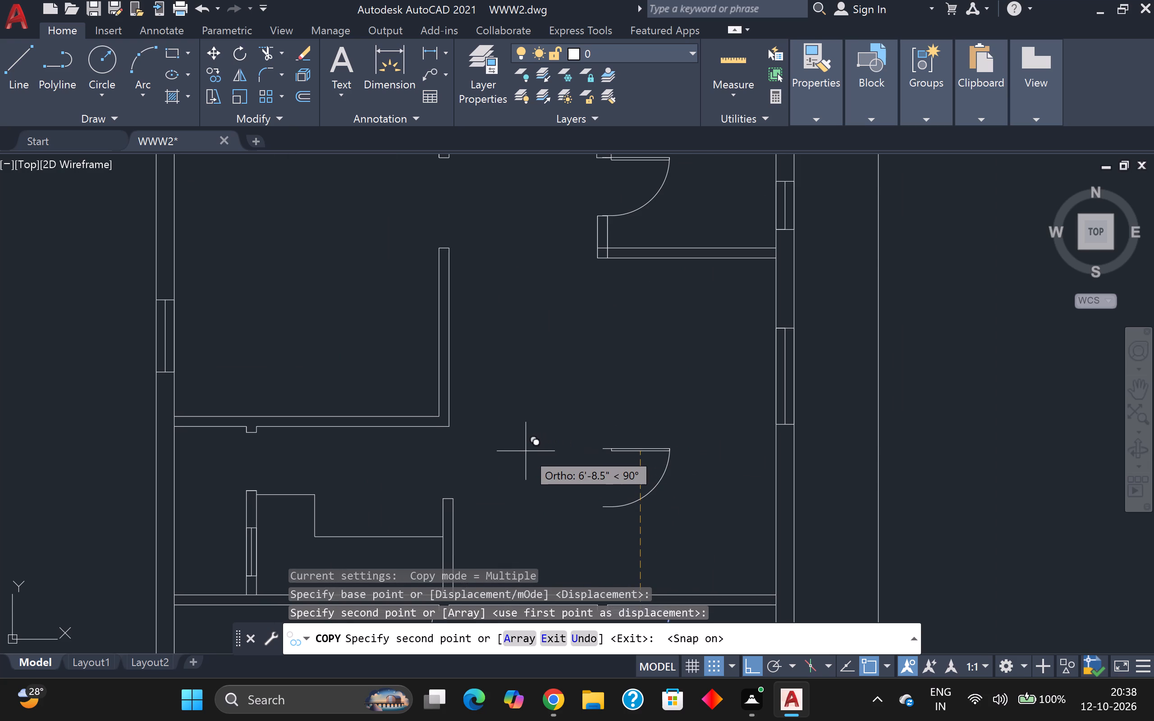
key("F8")
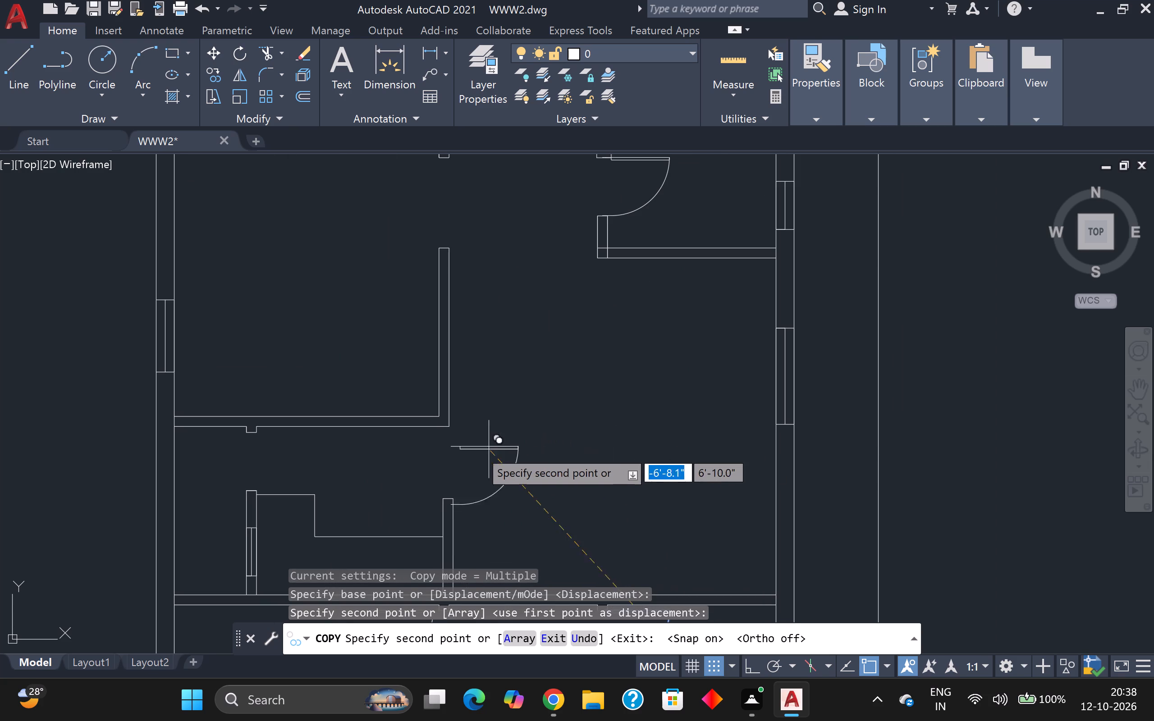
scroll(264, 451, "up", 2)
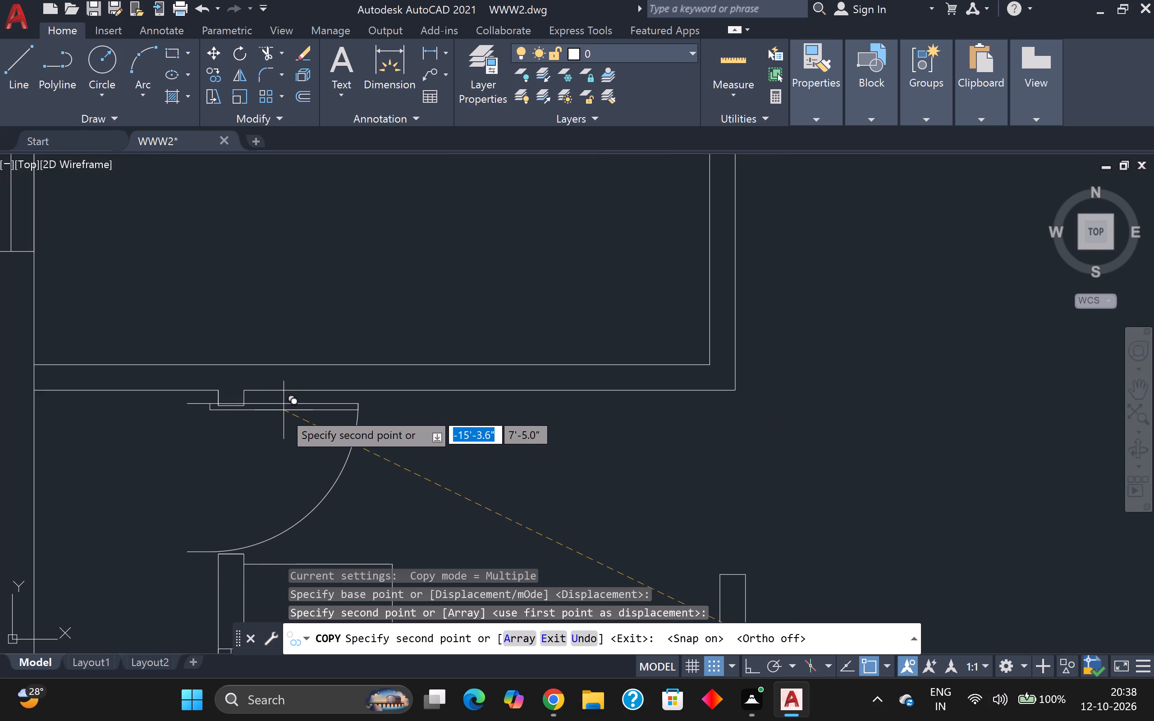
left_click(321, 413)
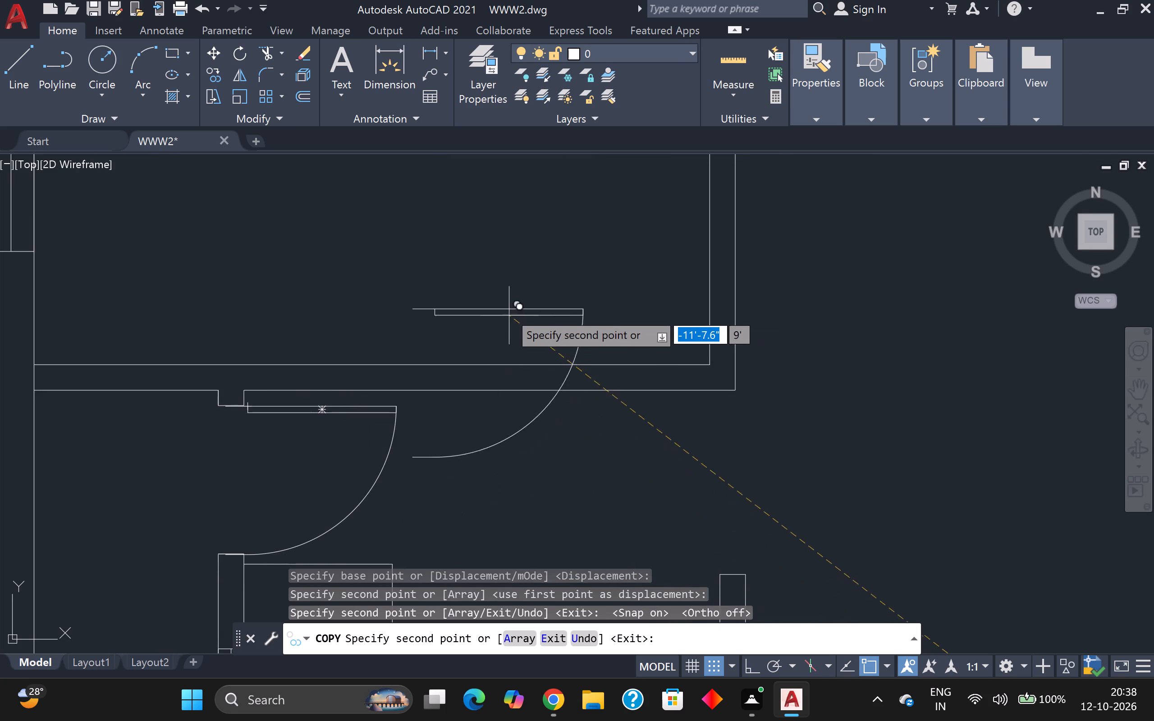
Place a door copy inside the middle unit's northwest room, a little west of its doorway.
middle_click_drag(497, 284, 527, 546)
scroll(515, 405, "down", 2)
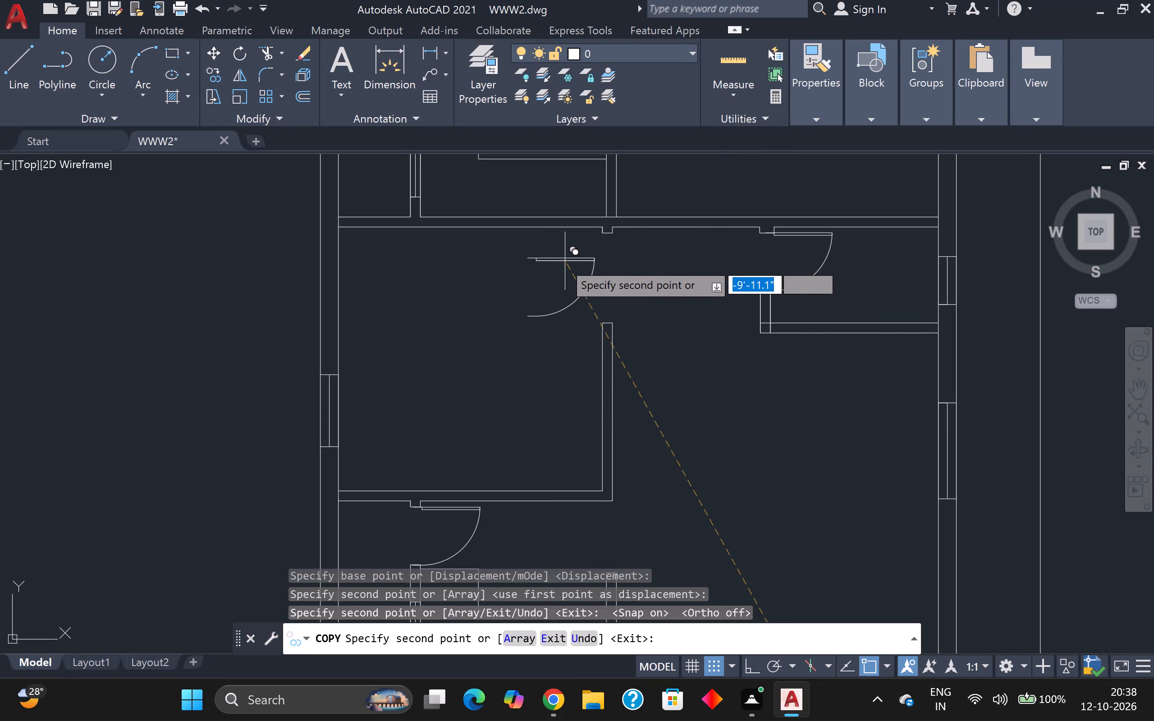
left_click(534, 259)
Place a door copy at the northern unit's small doorway just south of the northwest room, against its jamb.
middle_click_drag(605, 240, 595, 510)
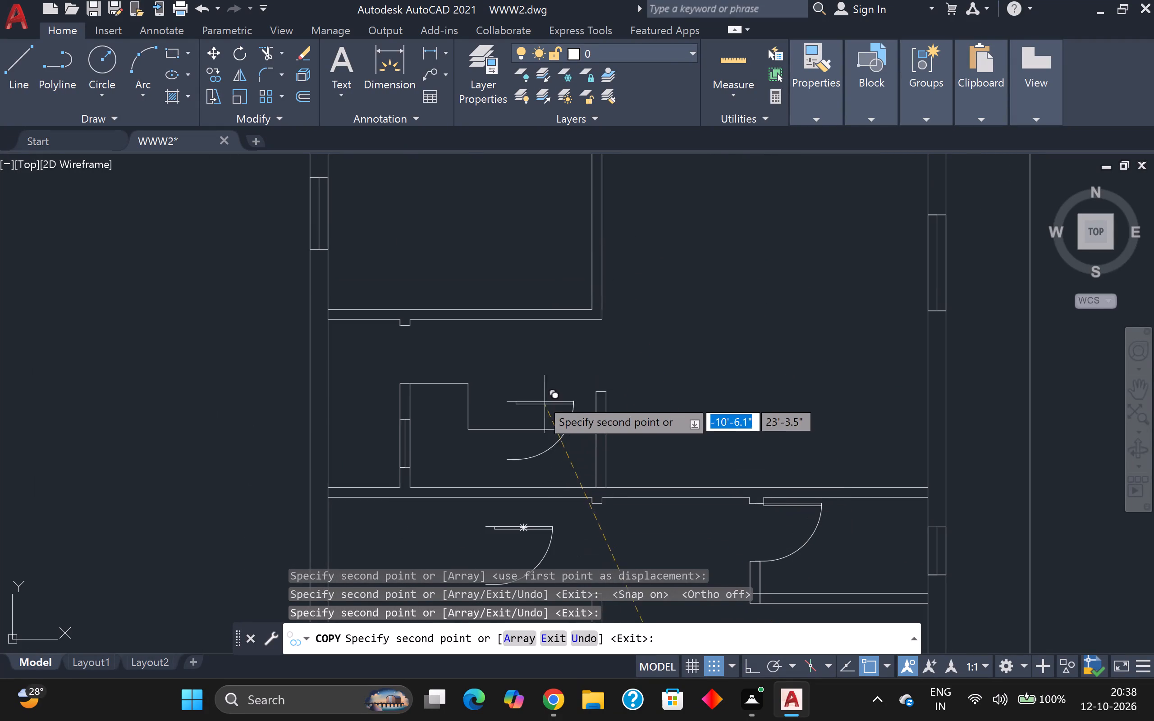
middle_click_drag(591, 341, 628, 403)
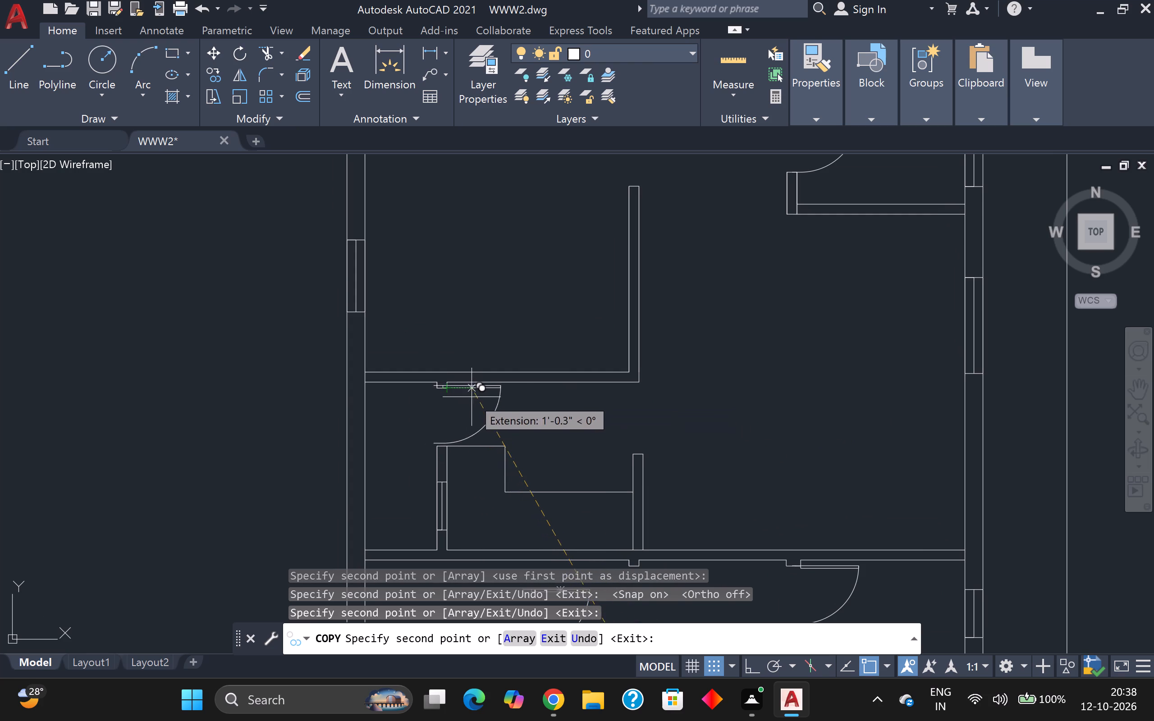
scroll(473, 398, "up", 3)
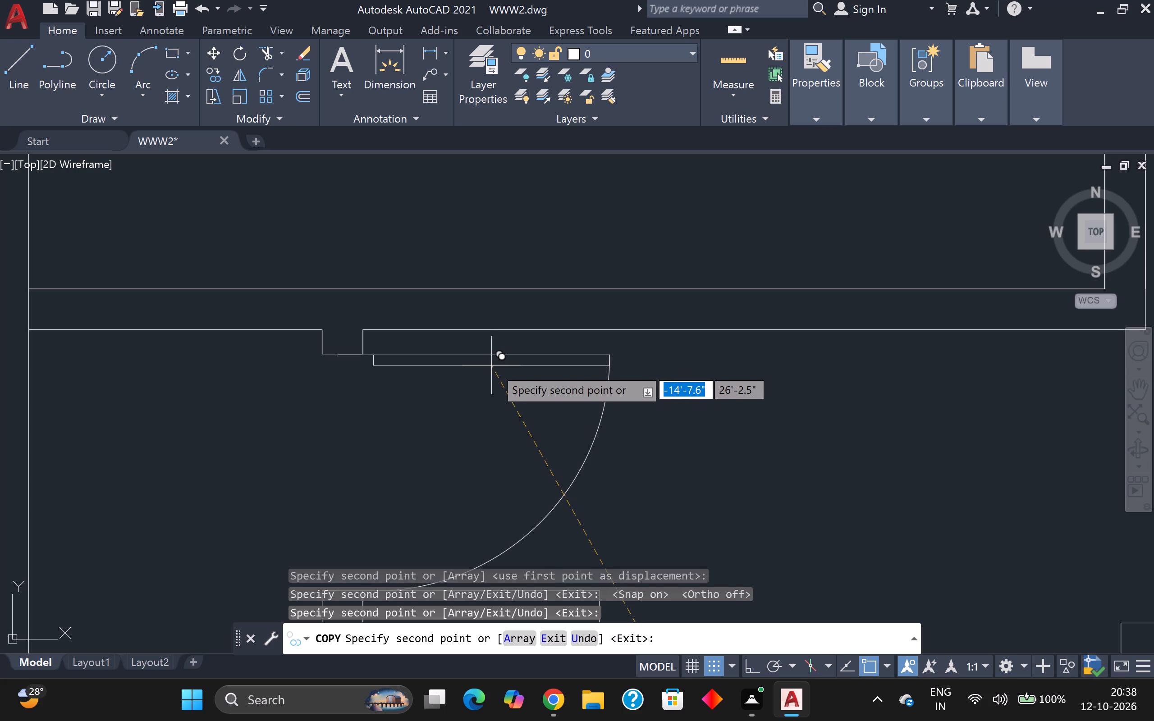
left_click(493, 366)
Place a door copy inside the northern unit's northwest room, west of its doorway, and end the copying.
scroll(517, 358, "down", 1)
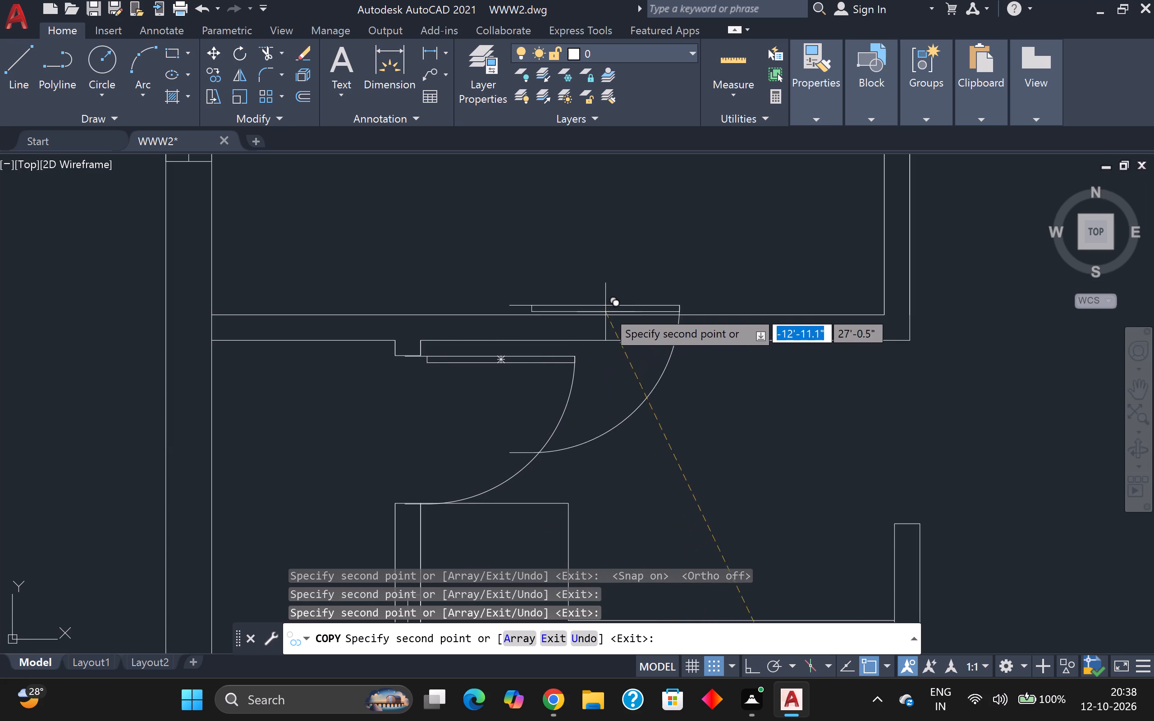
scroll(619, 292, "down", 2)
middle_click_drag(639, 257, 607, 580)
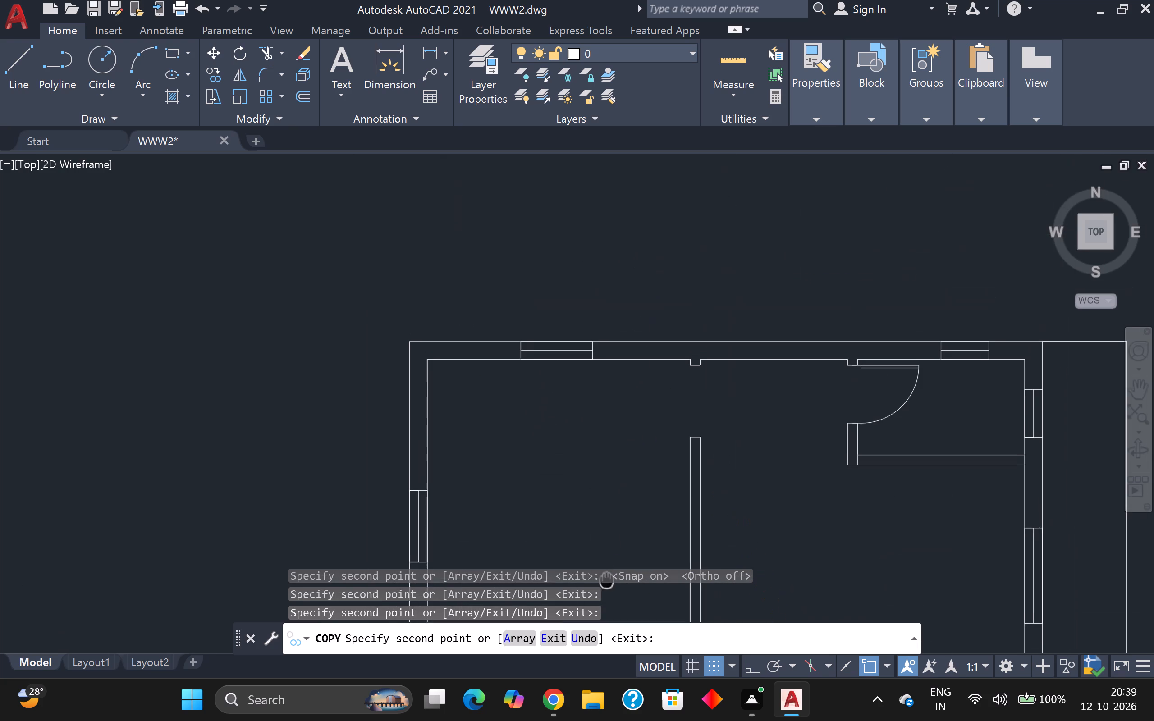
middle_click_drag(607, 580, 606, 580)
scroll(694, 381, "down", 1)
scroll(705, 383, "up", 2)
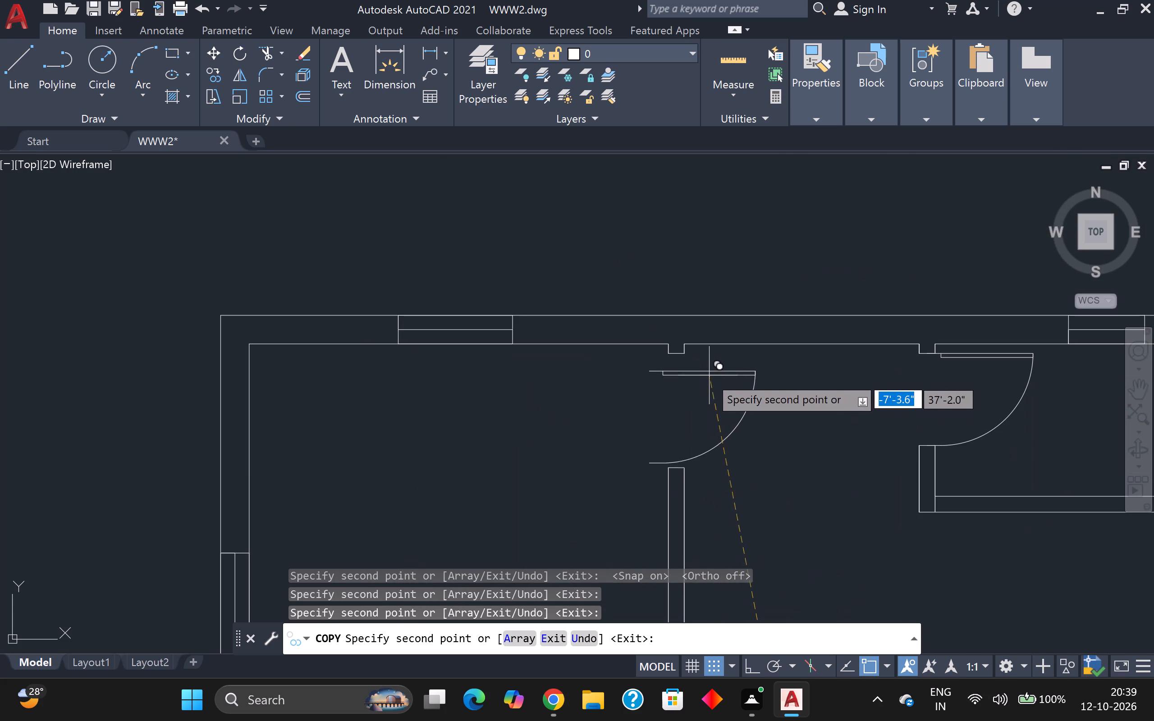
left_click(592, 386)
scroll(734, 457, "down", 3)
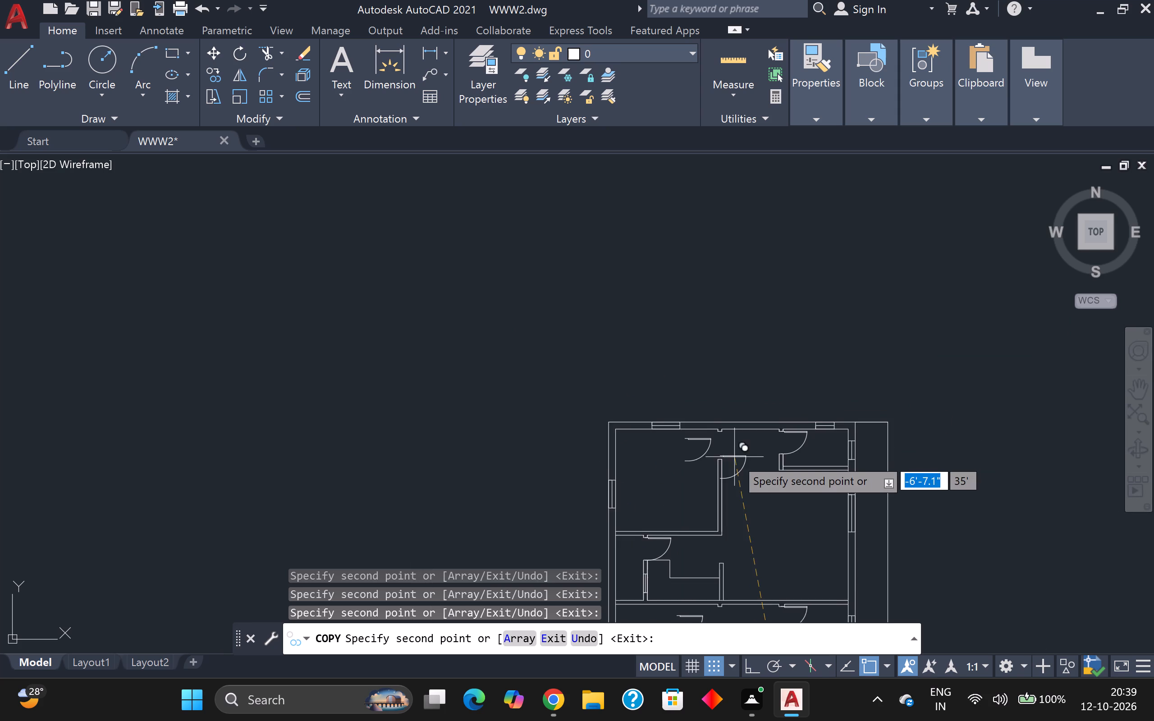
middle_click_drag(734, 458, 740, 364)
scroll(733, 390, "up", 1)
middle_click_drag(745, 357, 751, 349)
scroll(722, 436, "down", 5)
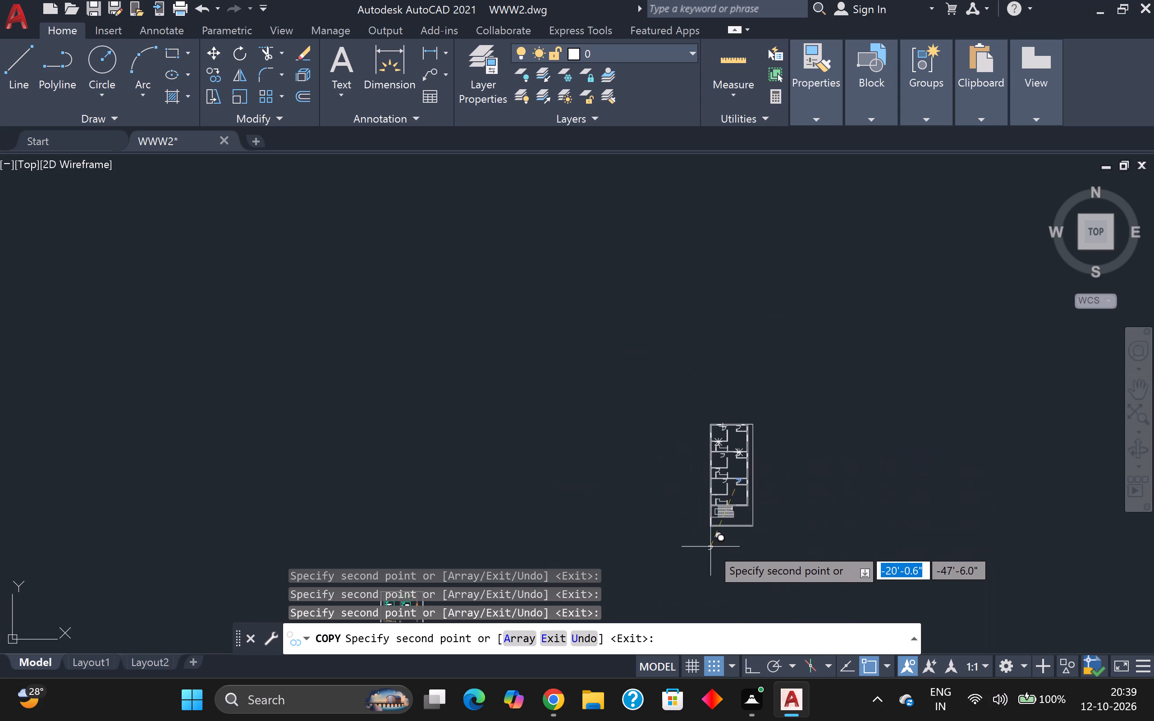
scroll(751, 503, "up", 4)
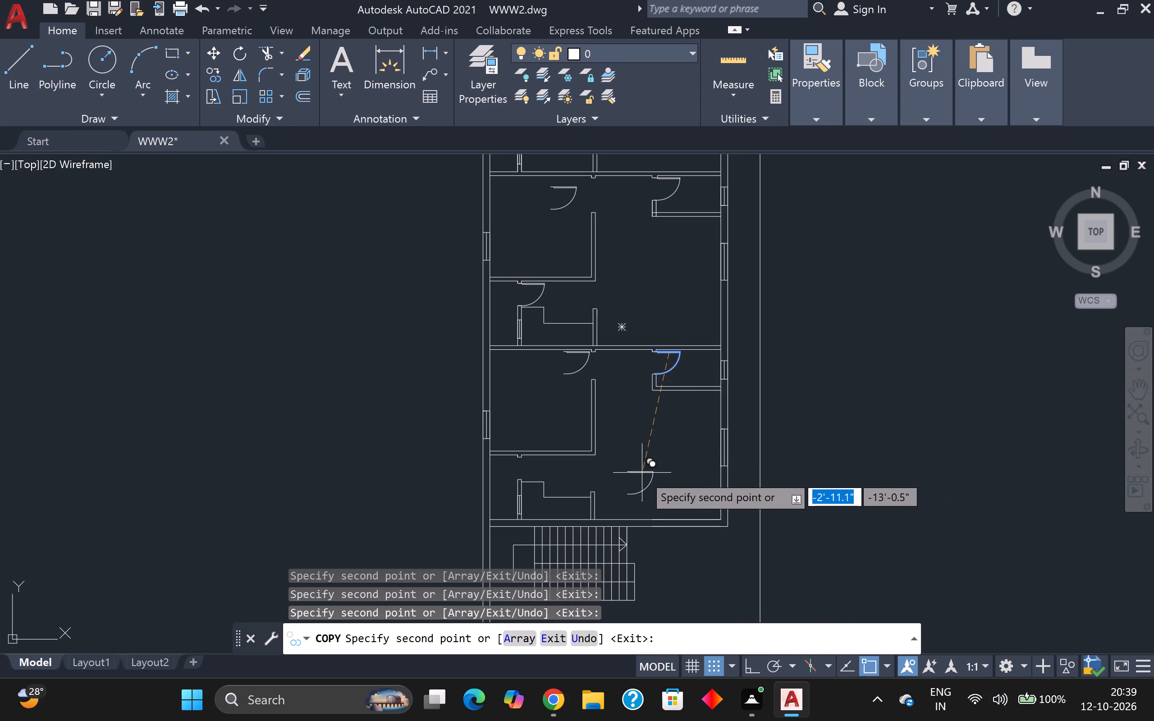
key("Escape")
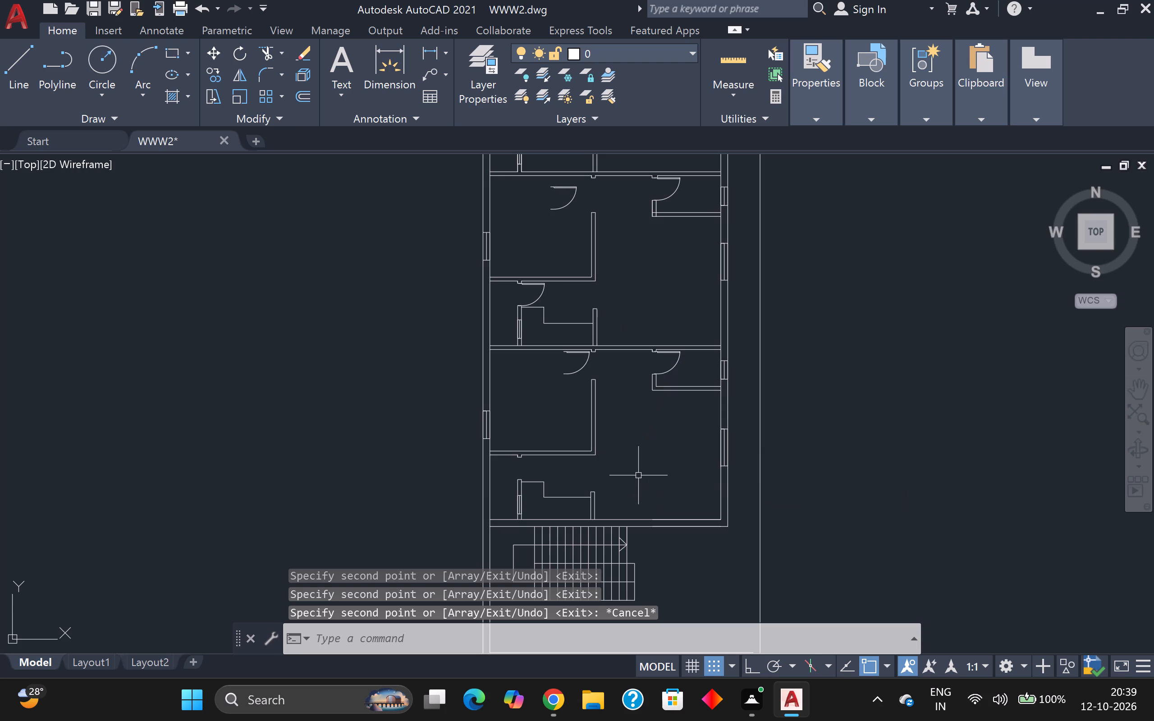
Flip the door copy in the southern unit's northwest room east to west, keeping its leaf on the north side.
scroll(573, 381, "up", 1)
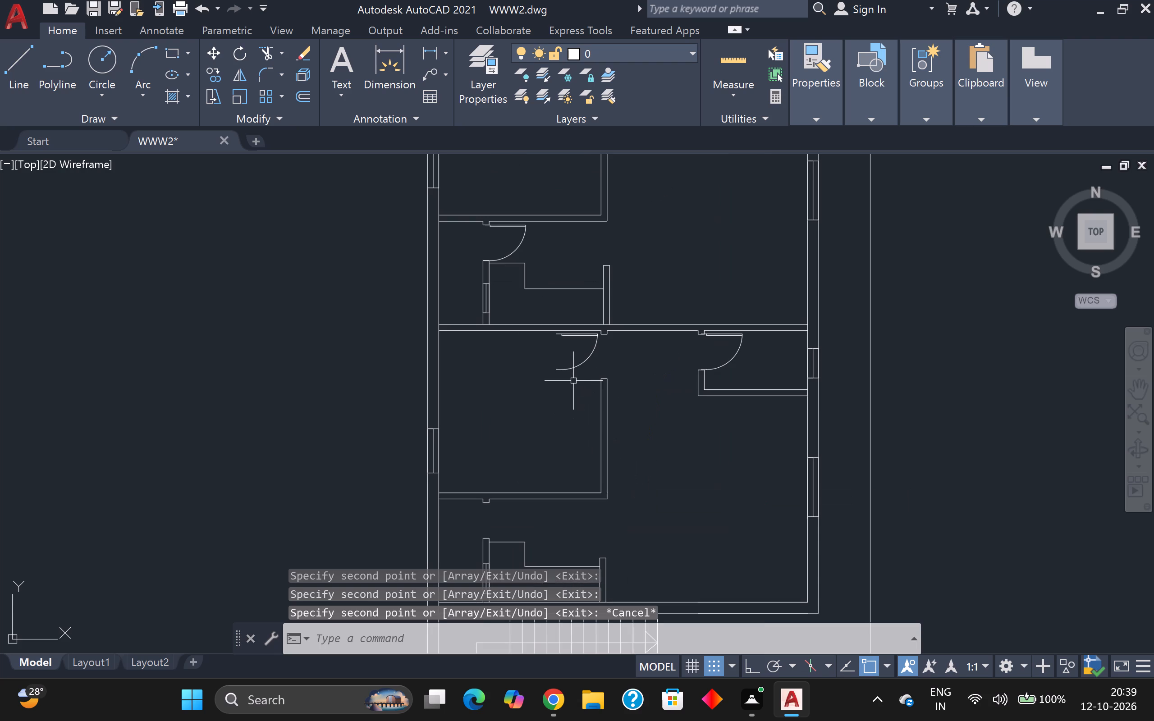
scroll(618, 346, "up", 4)
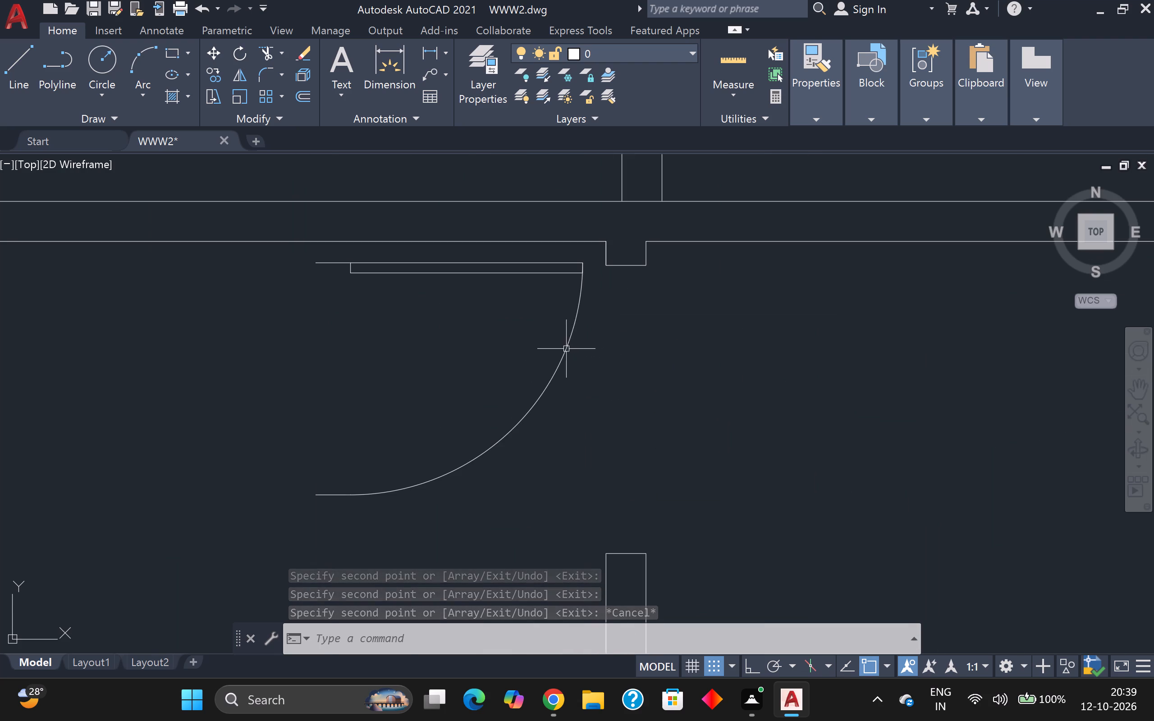
left_click(563, 347)
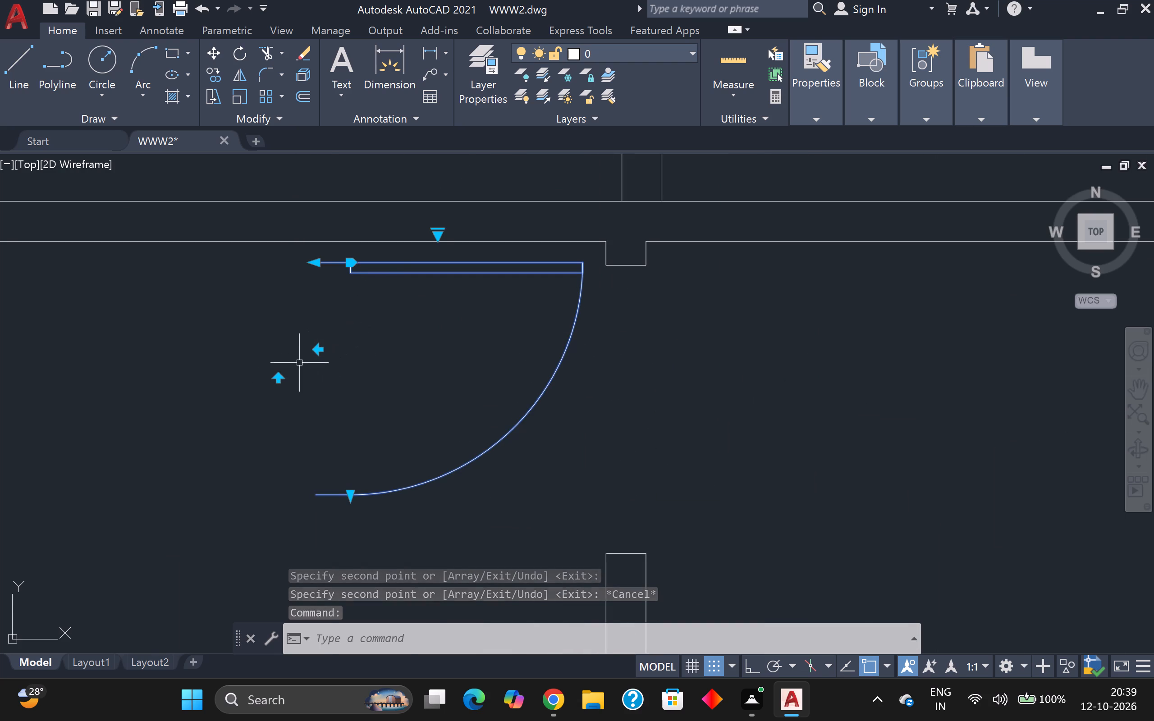
left_click(279, 378)
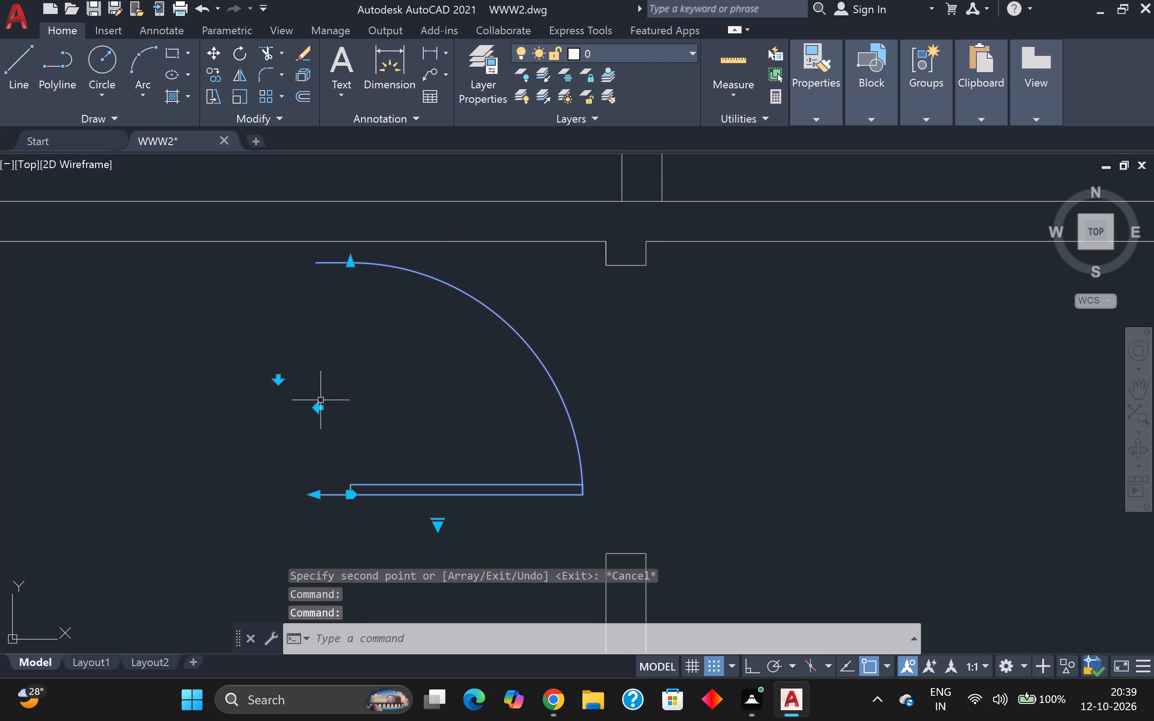
left_click(317, 412)
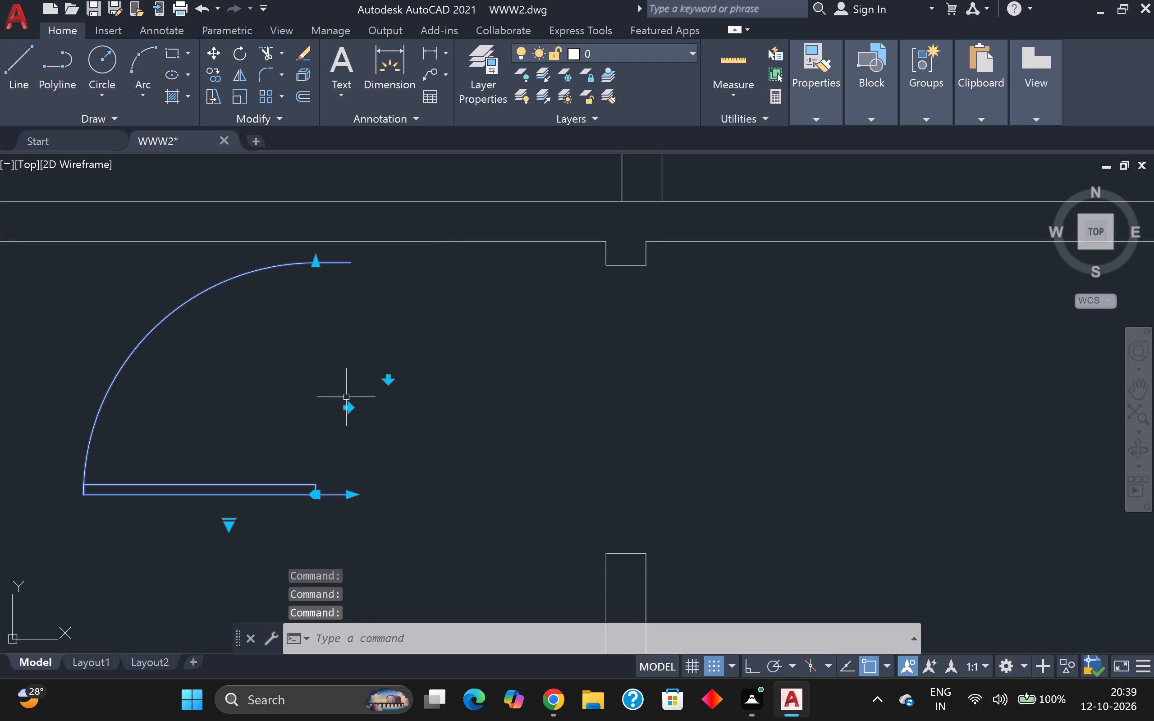
left_click(390, 376)
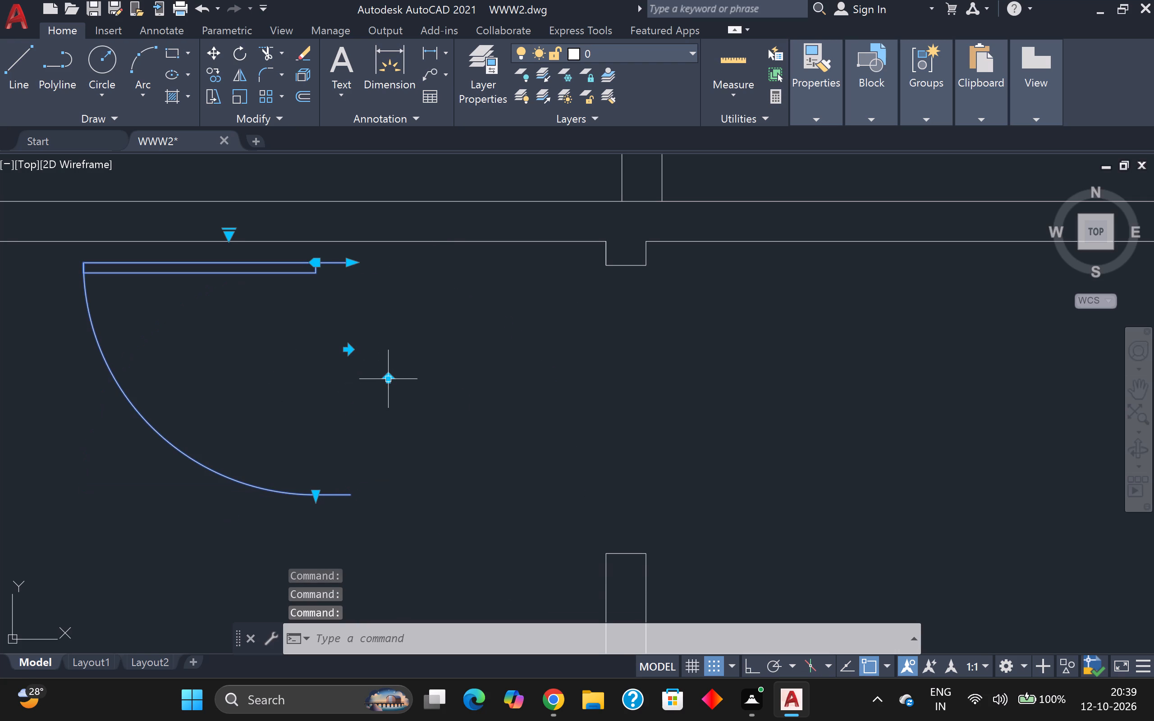
key("Escape")
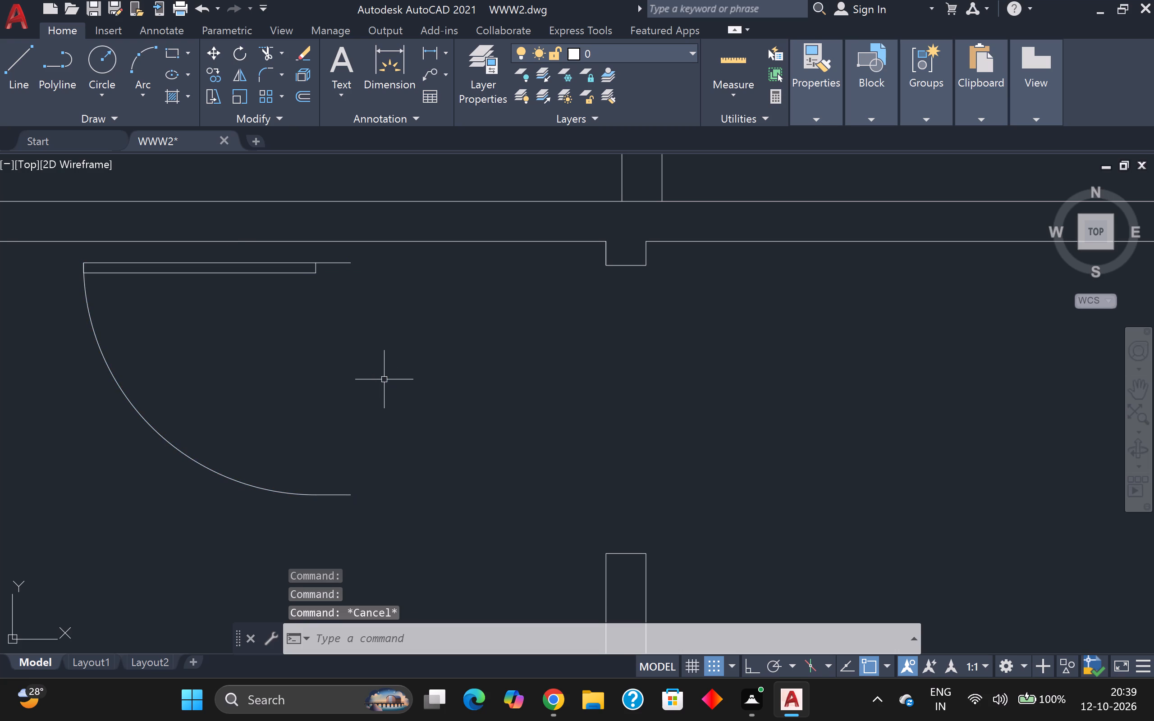
Align the door in the southern unit's northwest room to the midpoints of its doorway's two jambs, scaling it to fit.
key("a")
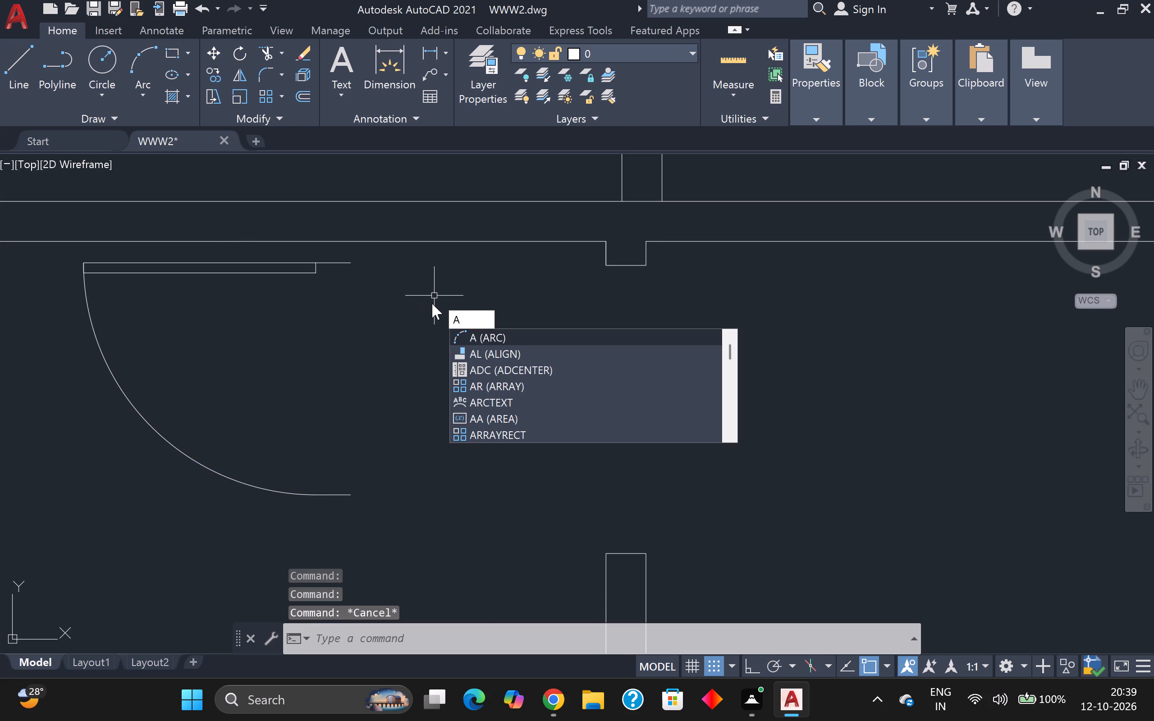
key("l")
key("Return")
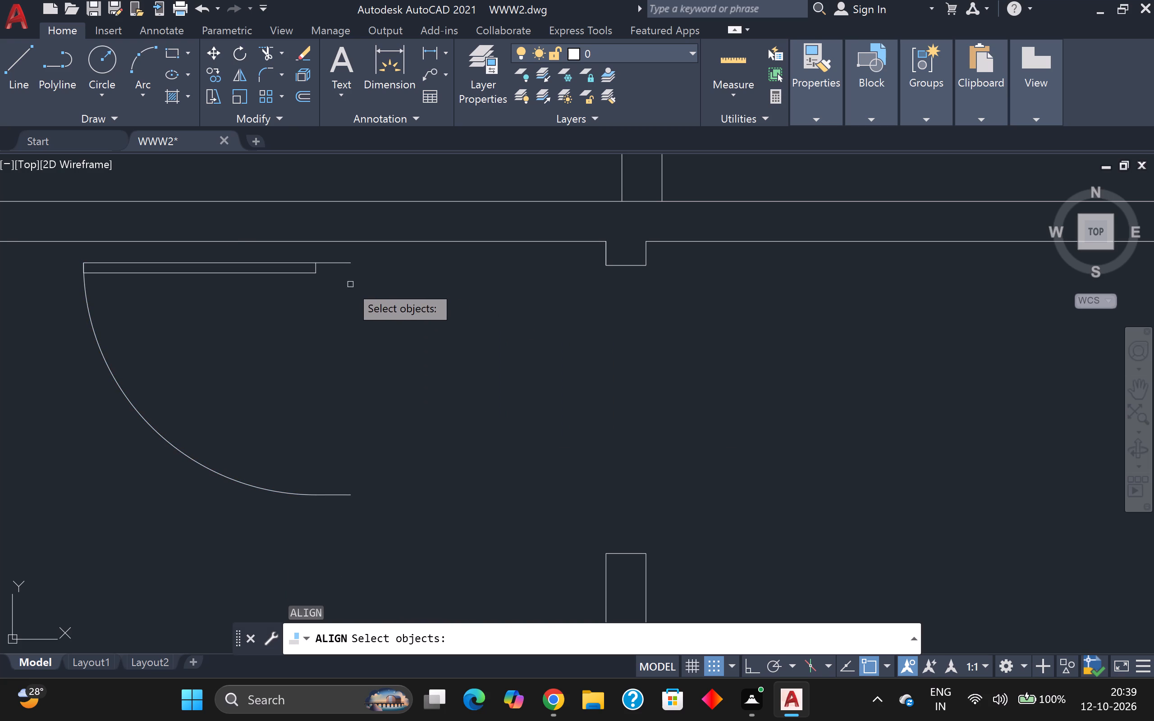
left_click(351, 264)
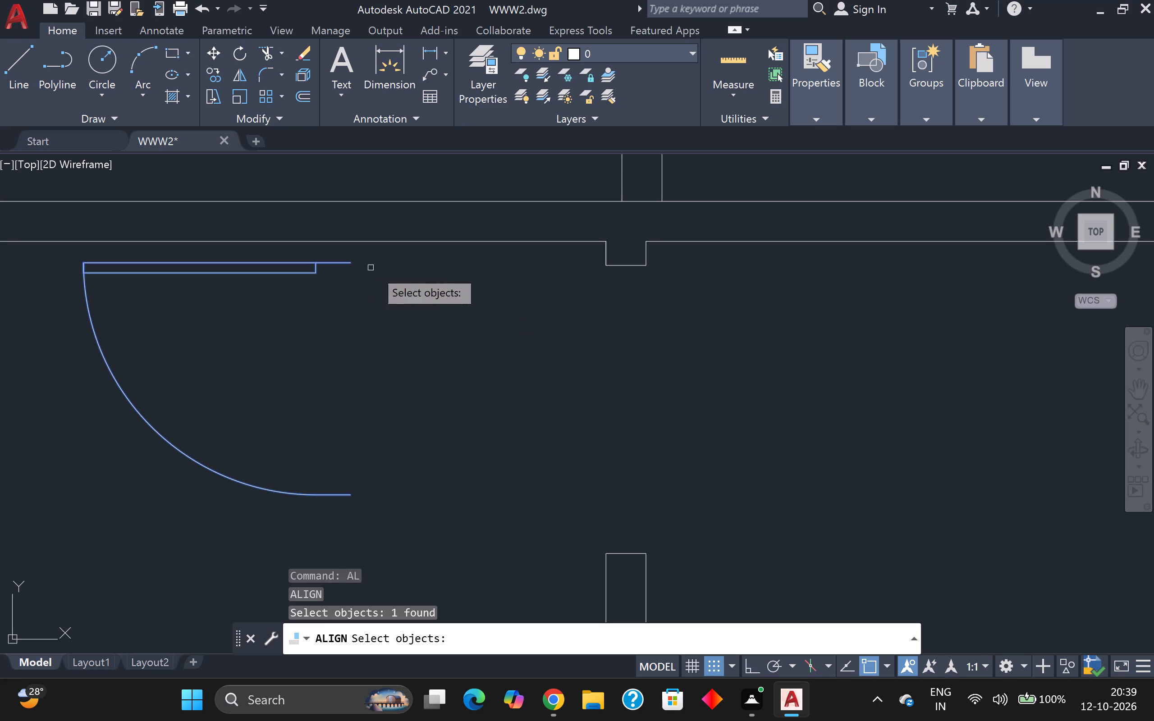
key("Return")
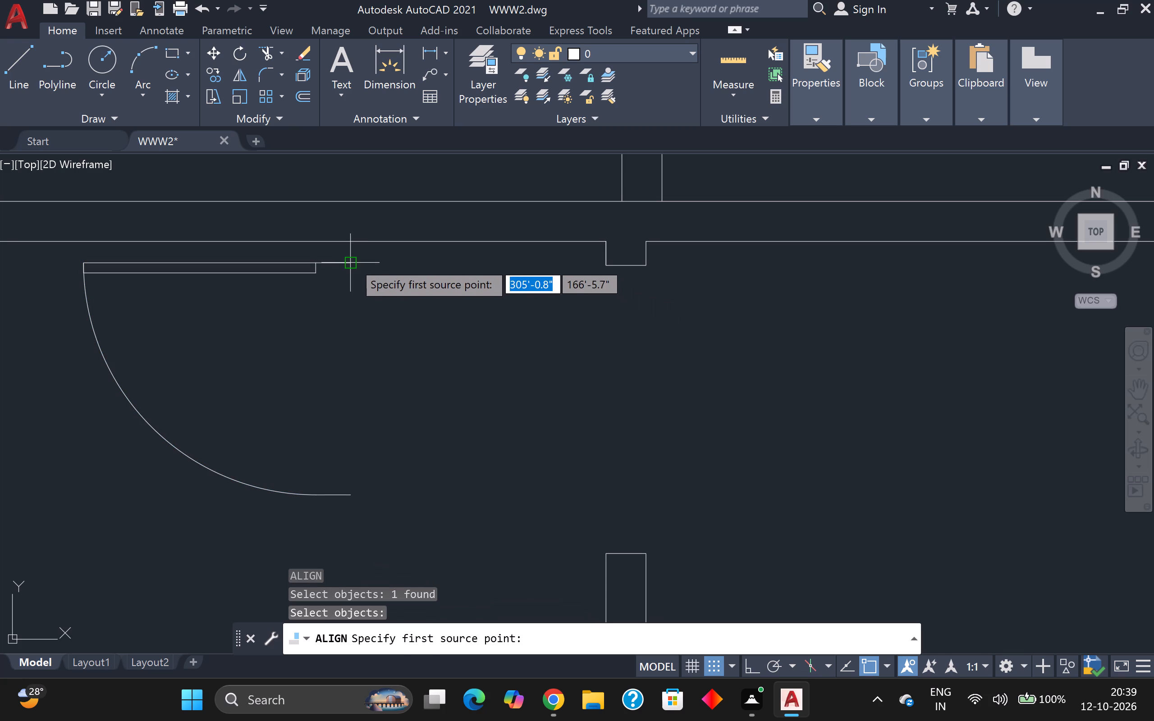
left_click(352, 260)
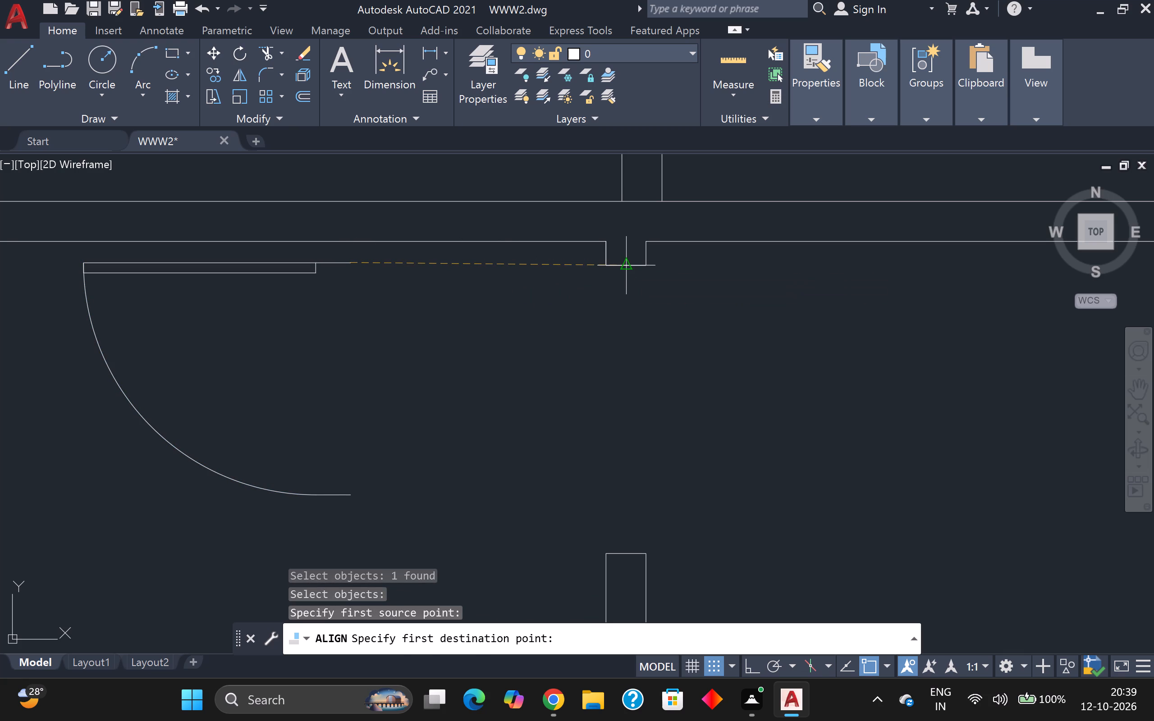
left_click(624, 265)
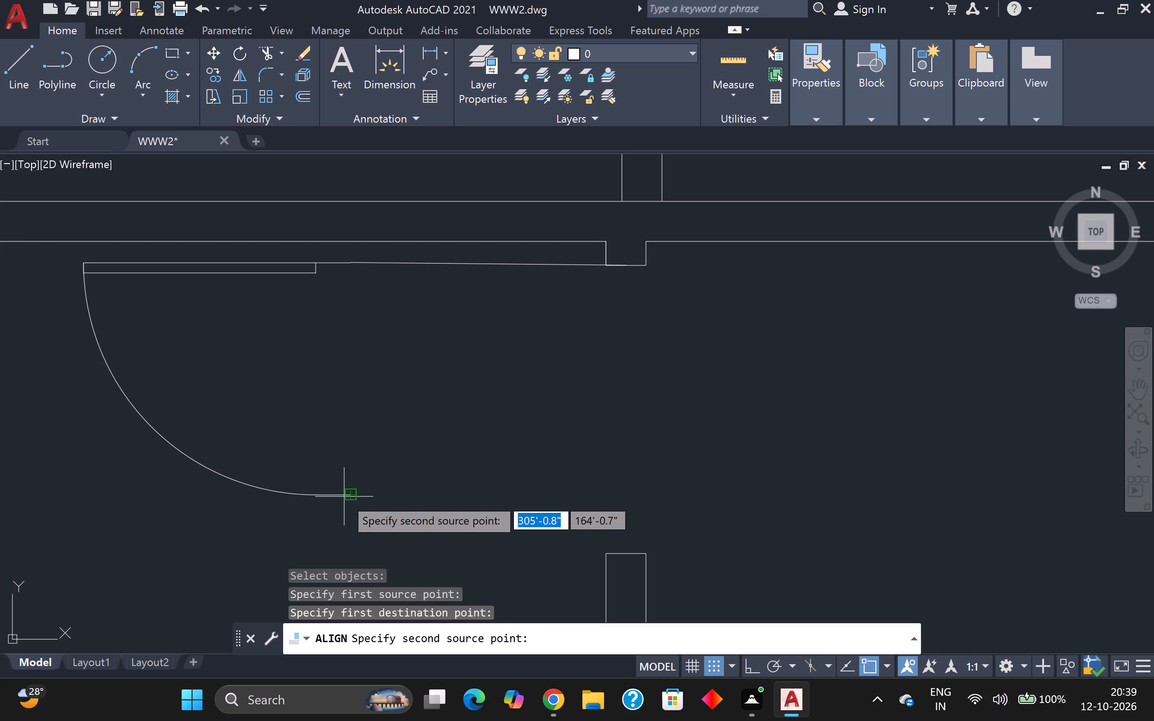
left_click(343, 497)
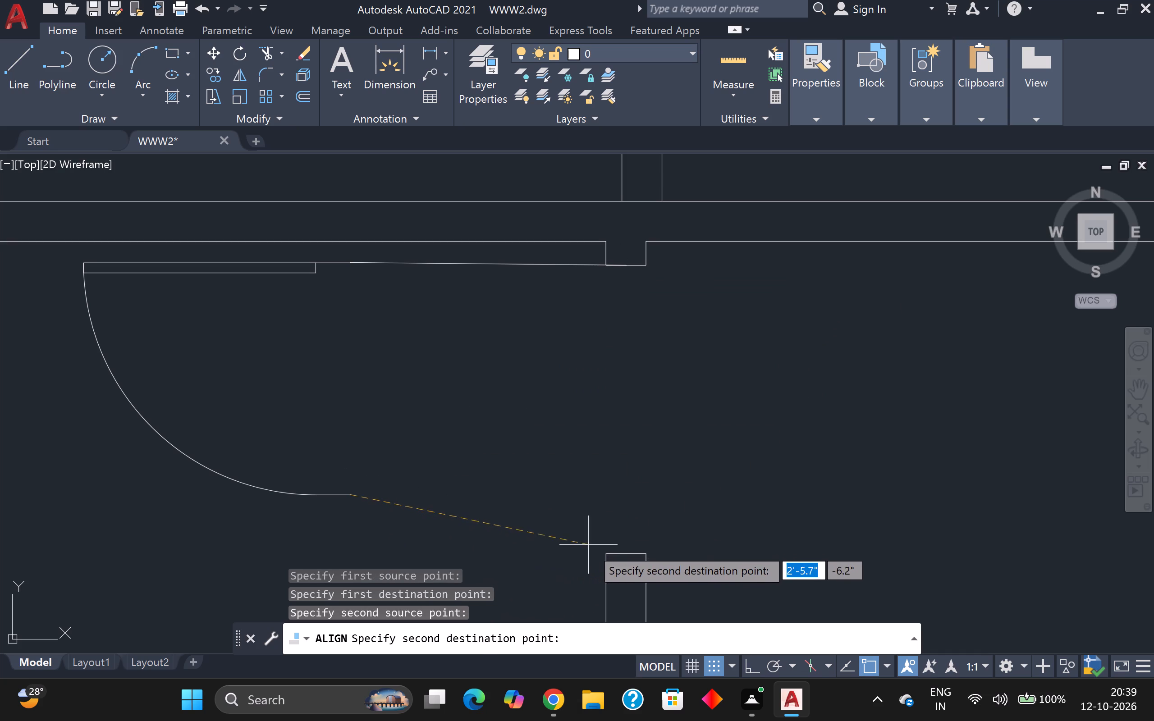
left_click(629, 554)
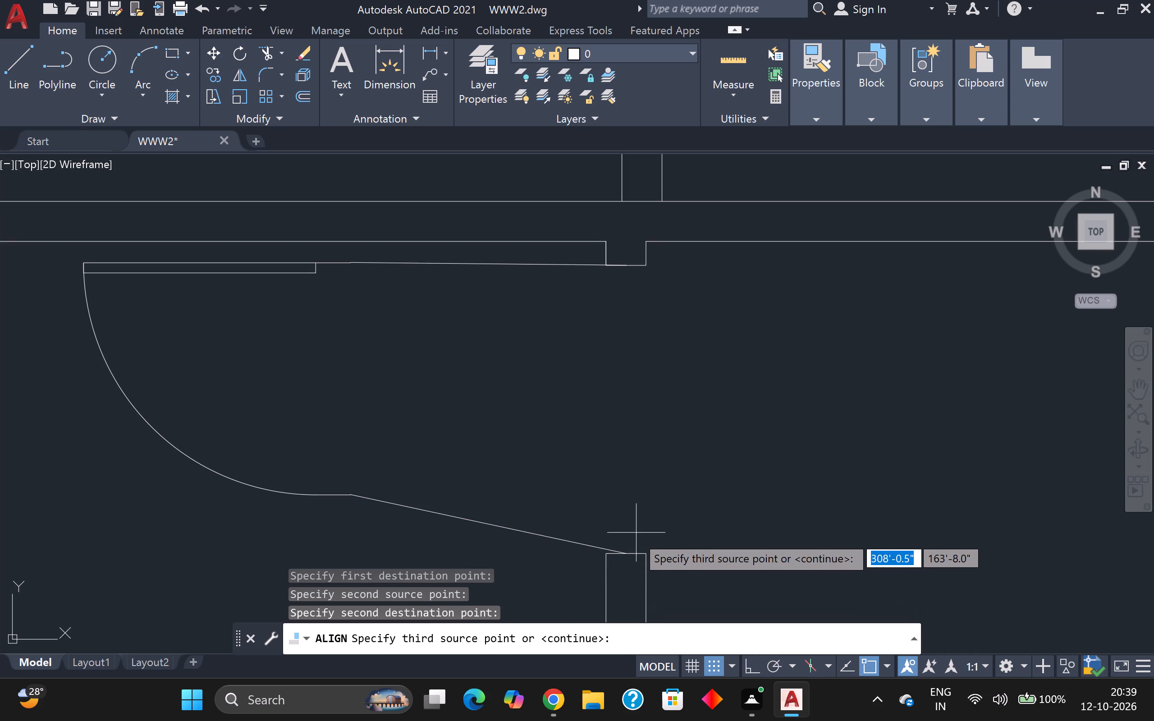
key("Return")
left_click_drag(653, 575, 635, 534)
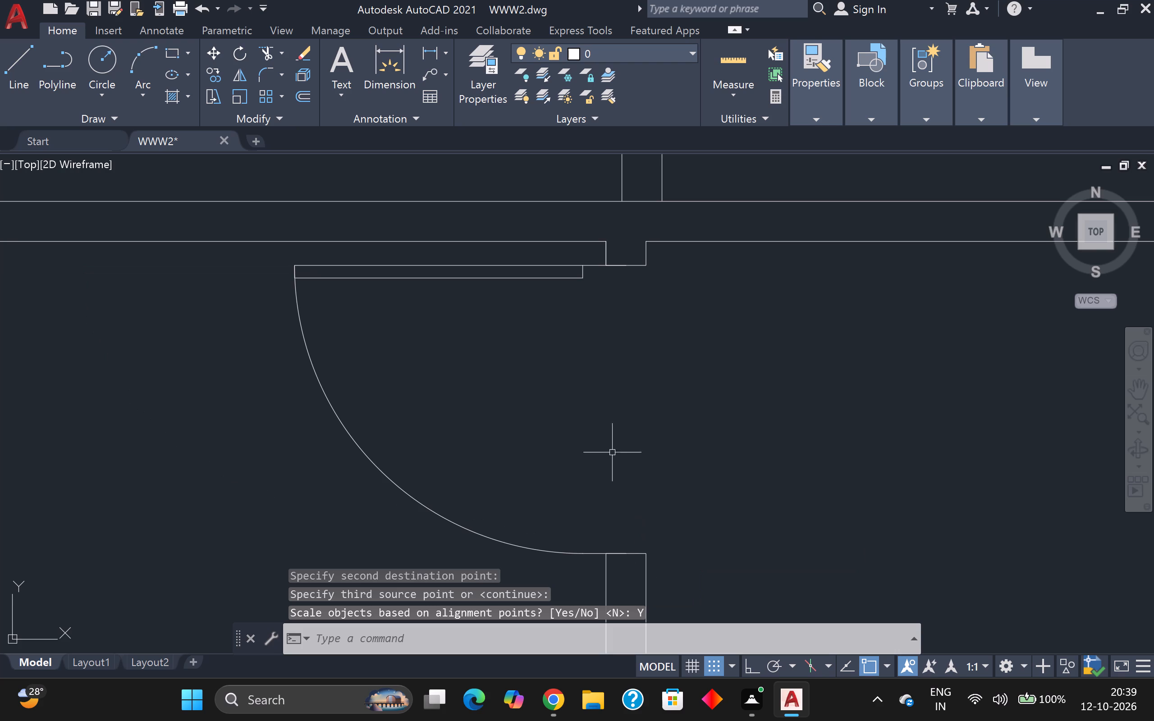
Flip the door in the middle unit's small doorway just south of the northwest room so it swings to the west.
scroll(618, 439, "down", 2)
scroll(672, 400, "down", 2)
scroll(674, 256, "down", 1)
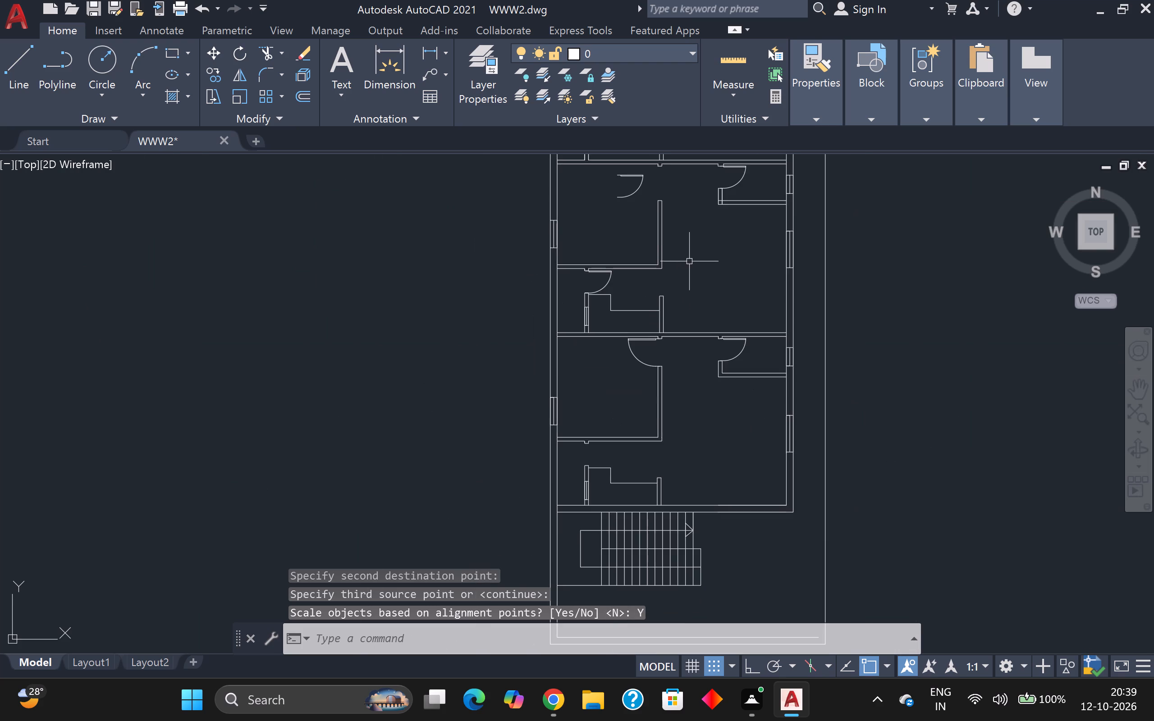
scroll(690, 261, "down", 1)
middle_click_drag(690, 261, 696, 374)
scroll(660, 382, "up", 3)
scroll(596, 384, "up", 2)
scroll(560, 373, "up", 2)
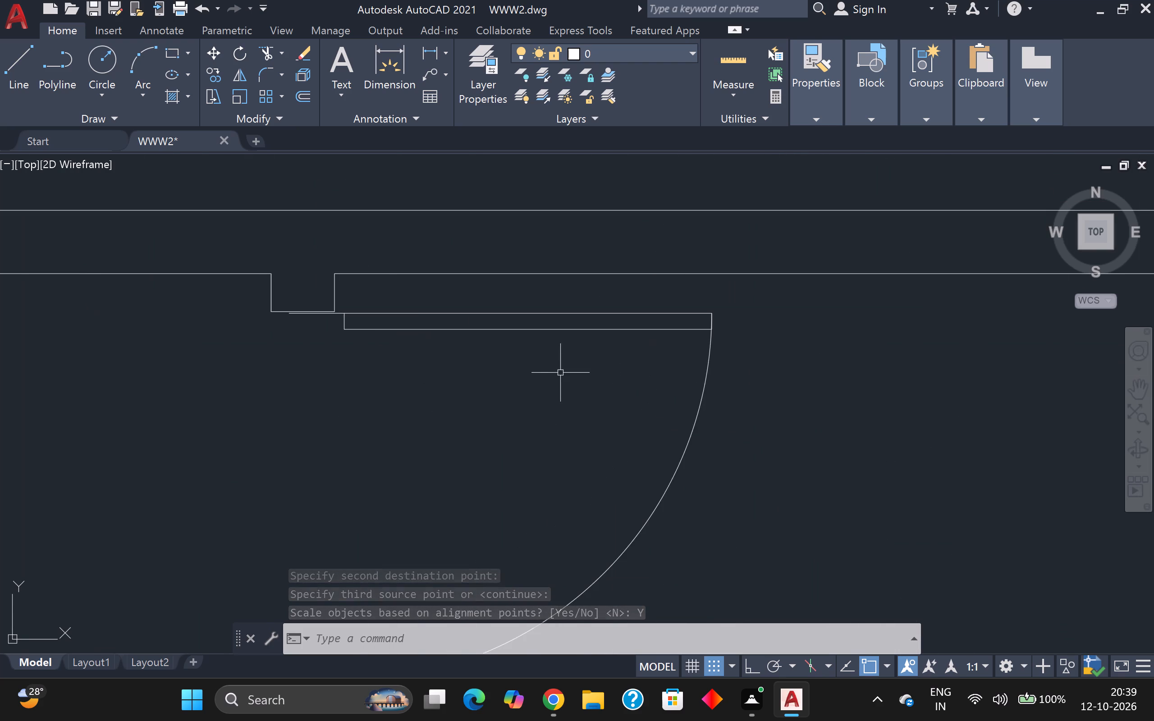
scroll(557, 370, "down", 2)
left_click(572, 356)
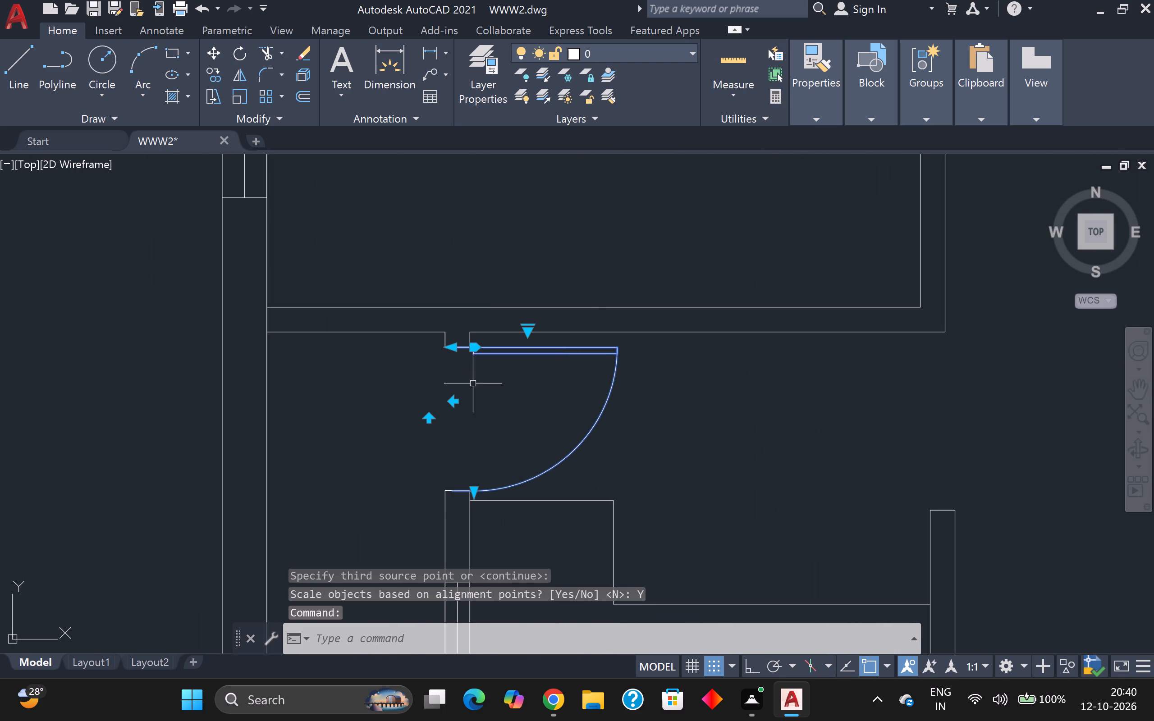
left_click(453, 399)
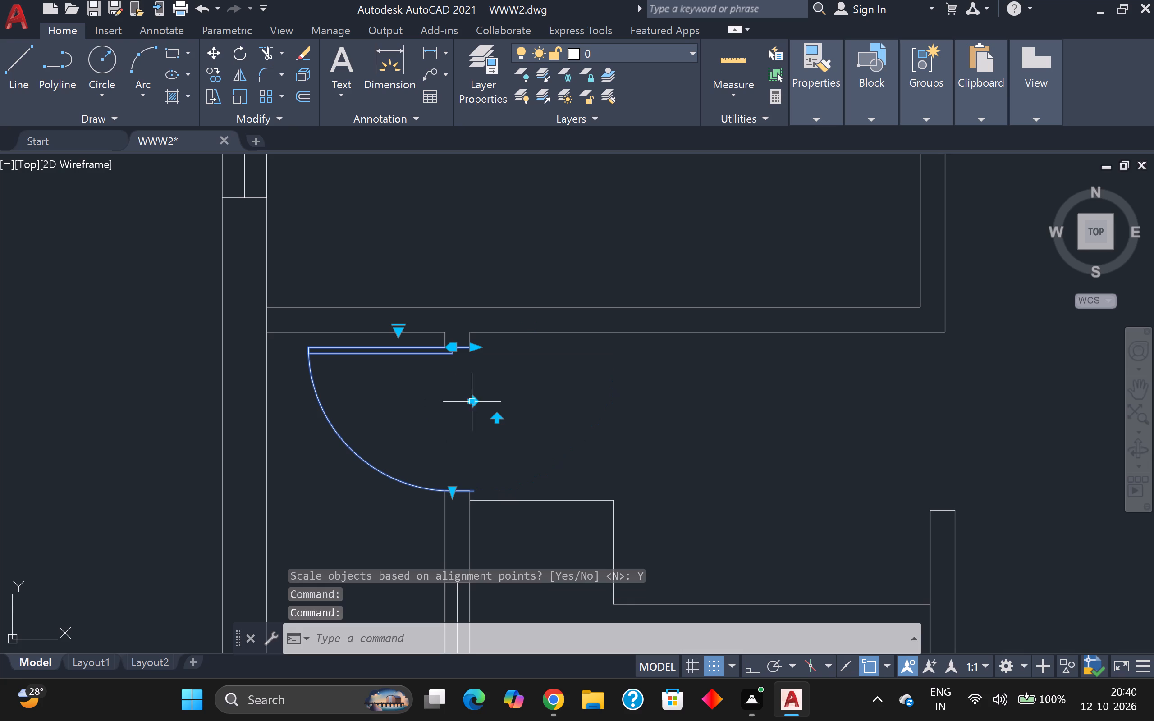
scroll(538, 425, "up", 2)
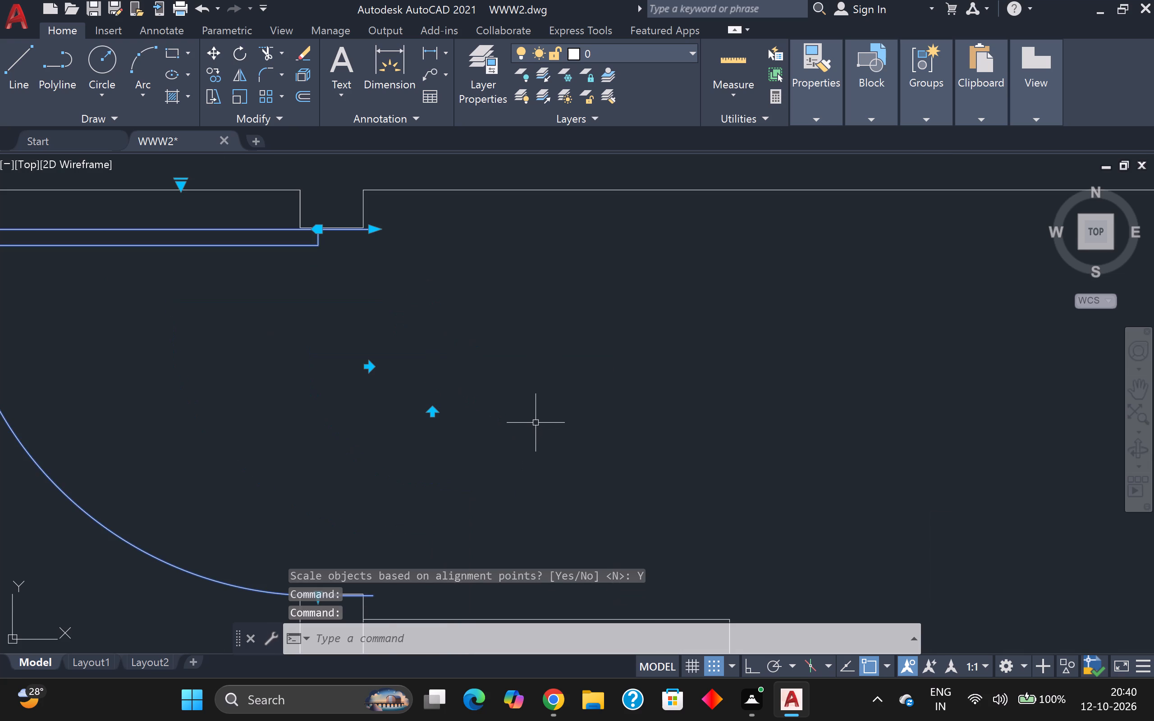
scroll(536, 423, "down", 2)
key("Escape")
Align the door in the middle unit's northwest room to the midpoints of its doorway's two jambs, scaling it to fit.
middle_click_drag(536, 418, 517, 570)
scroll(542, 226, "down", 3)
middle_click_drag(542, 226, 492, 465)
scroll(527, 393, "up", 2)
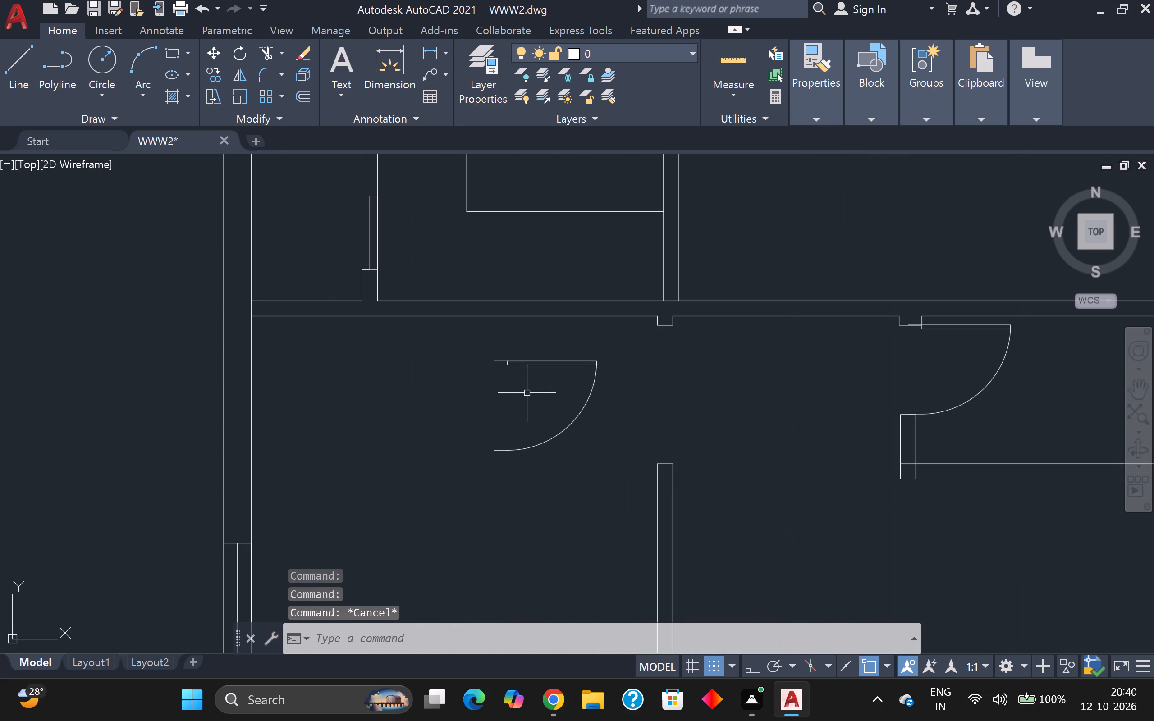
left_click(585, 362)
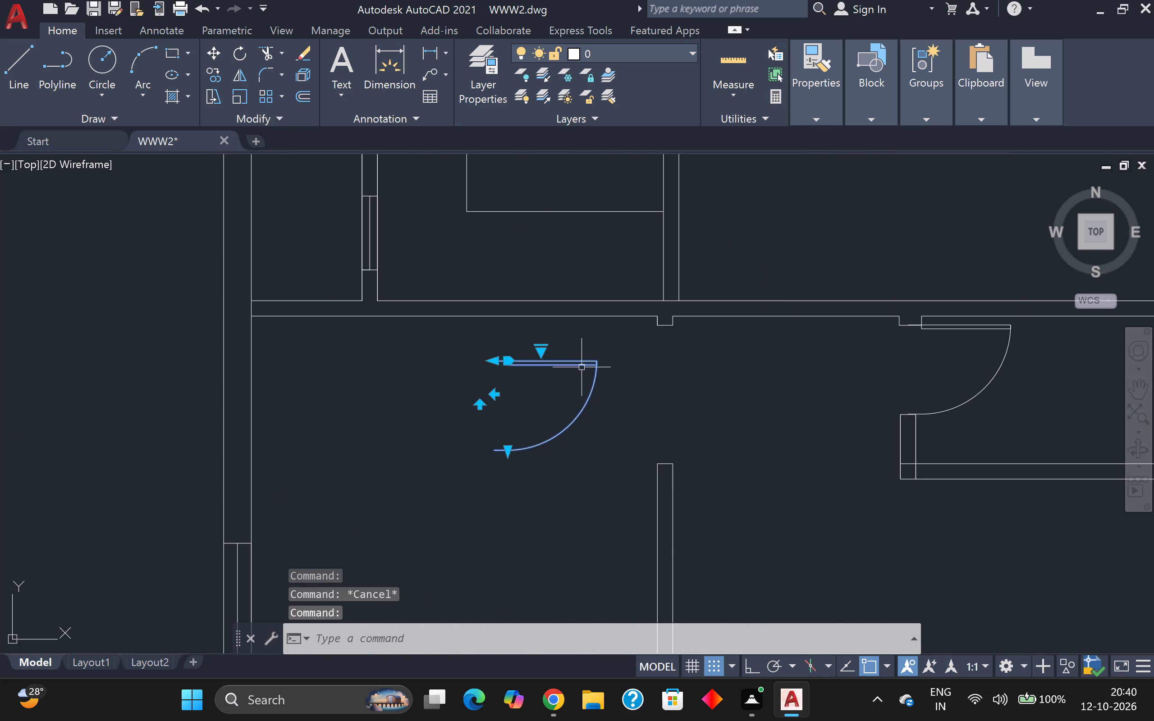
type("al")
key("Return")
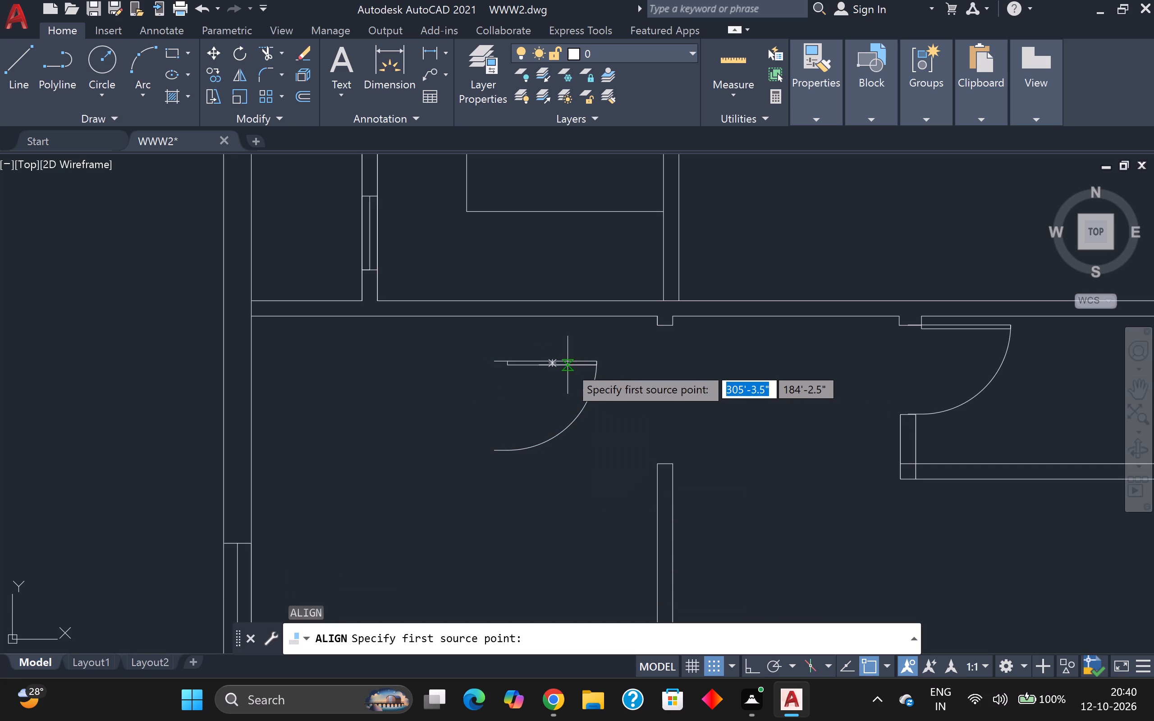
left_click(495, 360)
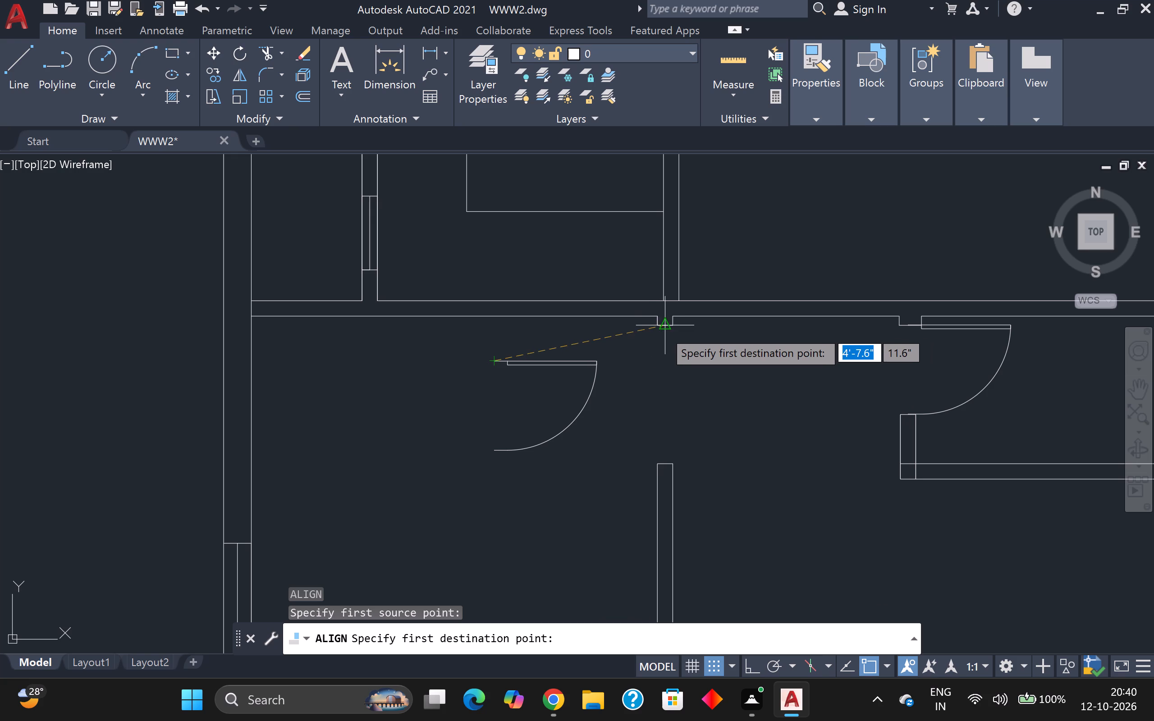
left_click(662, 329)
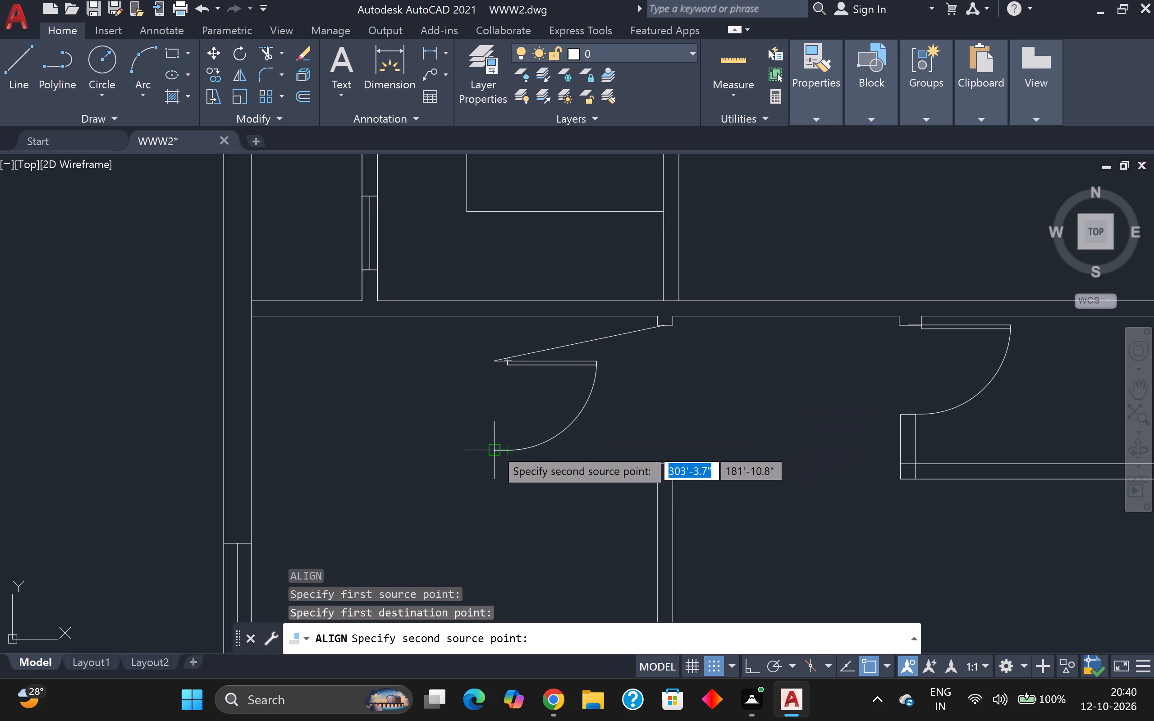
left_click(494, 447)
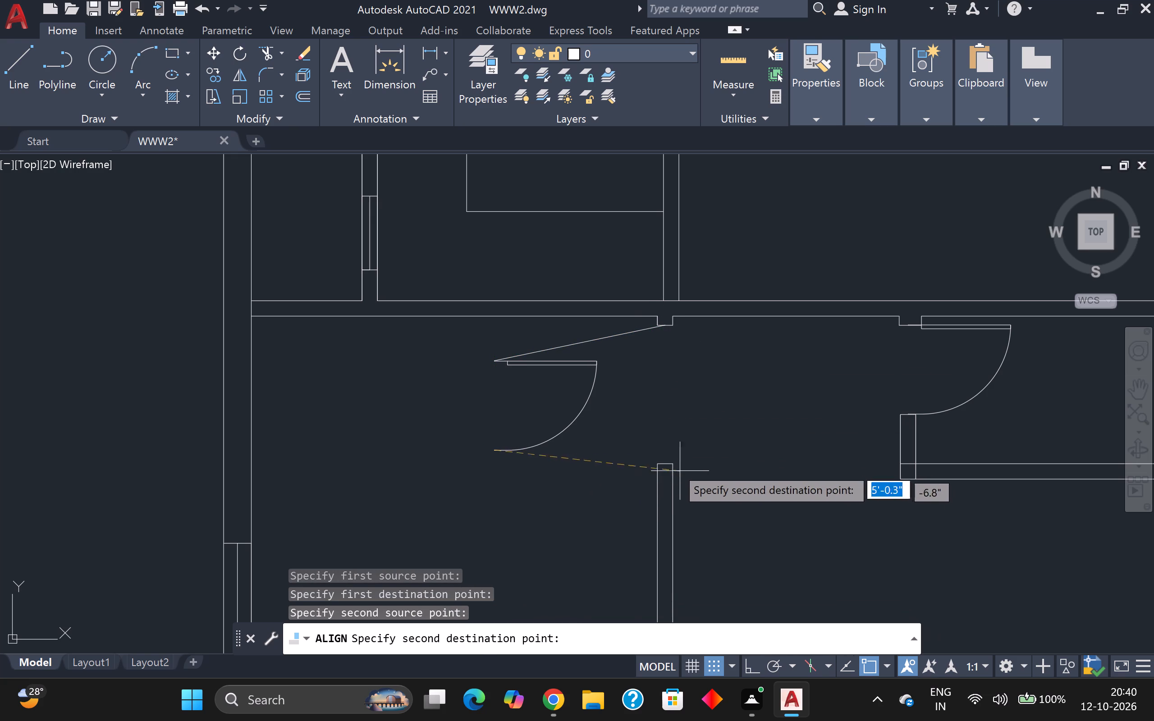
left_click(663, 466)
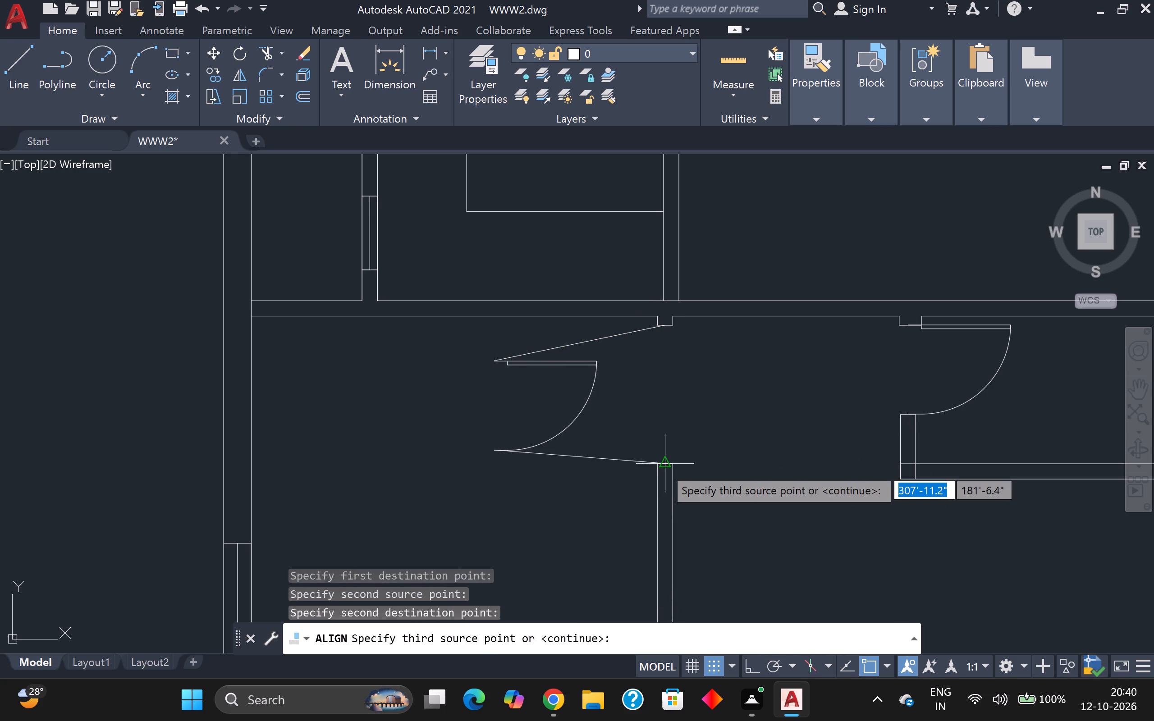
key("Return")
left_click(625, 638)
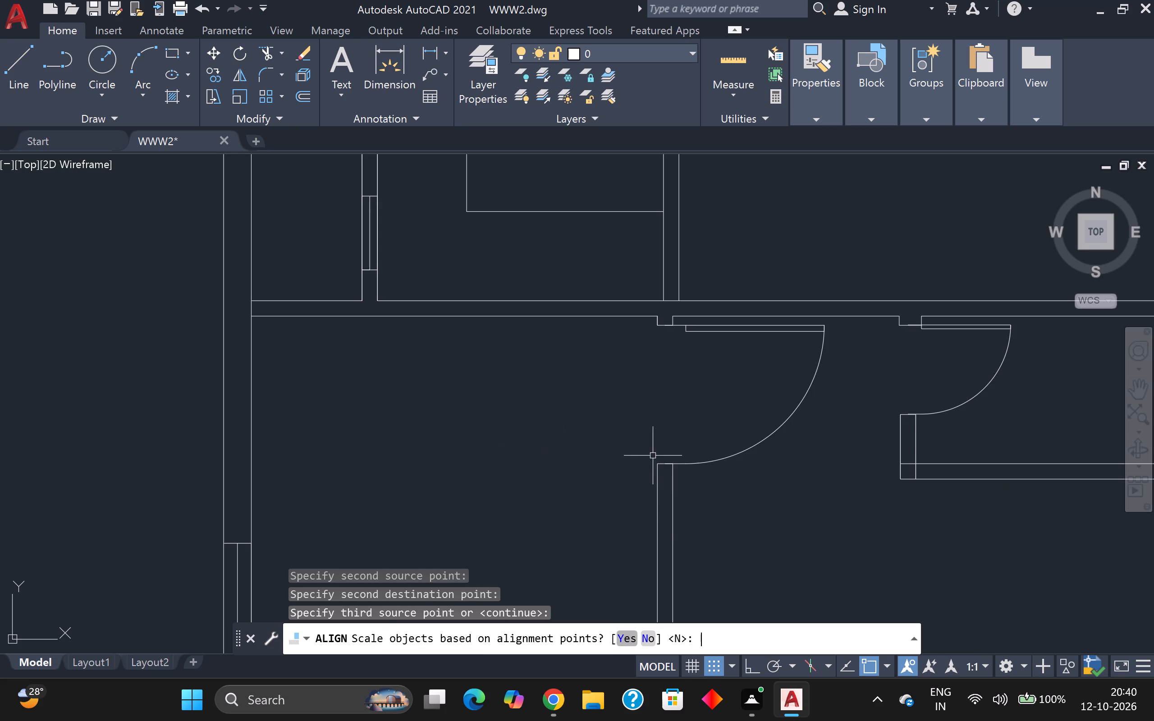
Flip the middle unit's northwest room door from east to west so it swings into the room.
left_click(724, 456)
left_click(669, 382)
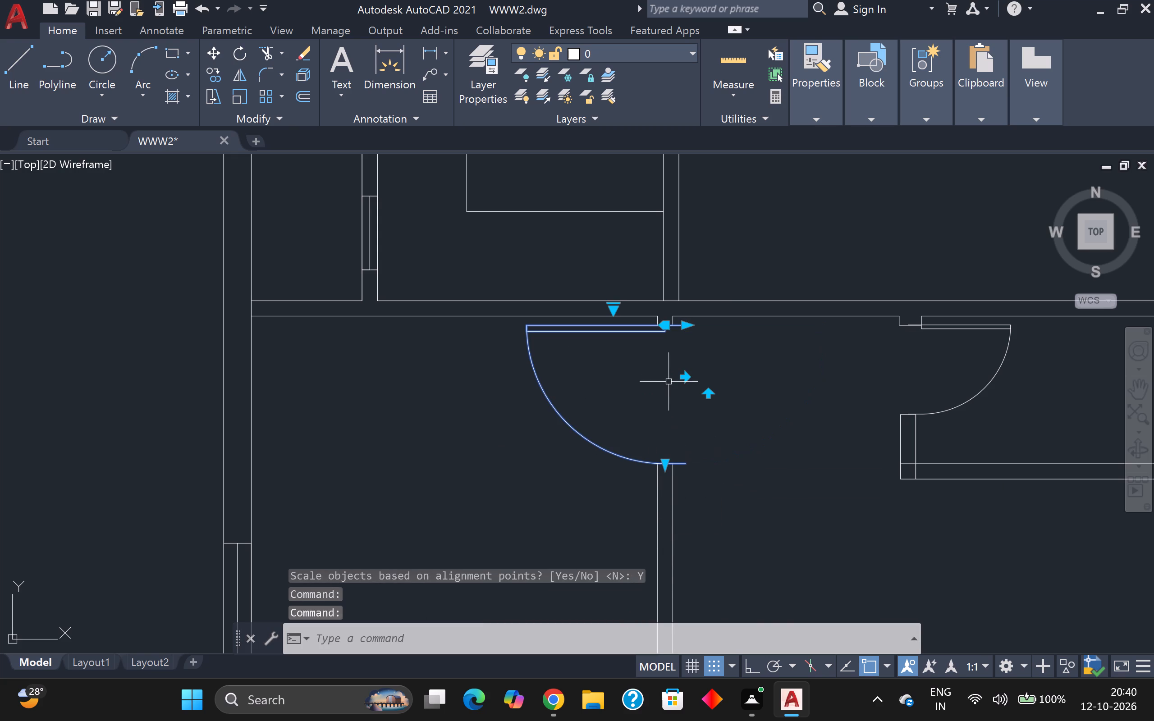
key("Escape")
Move the door copy in the northern unit's northwest room slightly south, away from the north wall.
scroll(665, 402, "down", 2)
scroll(698, 384, "down", 2)
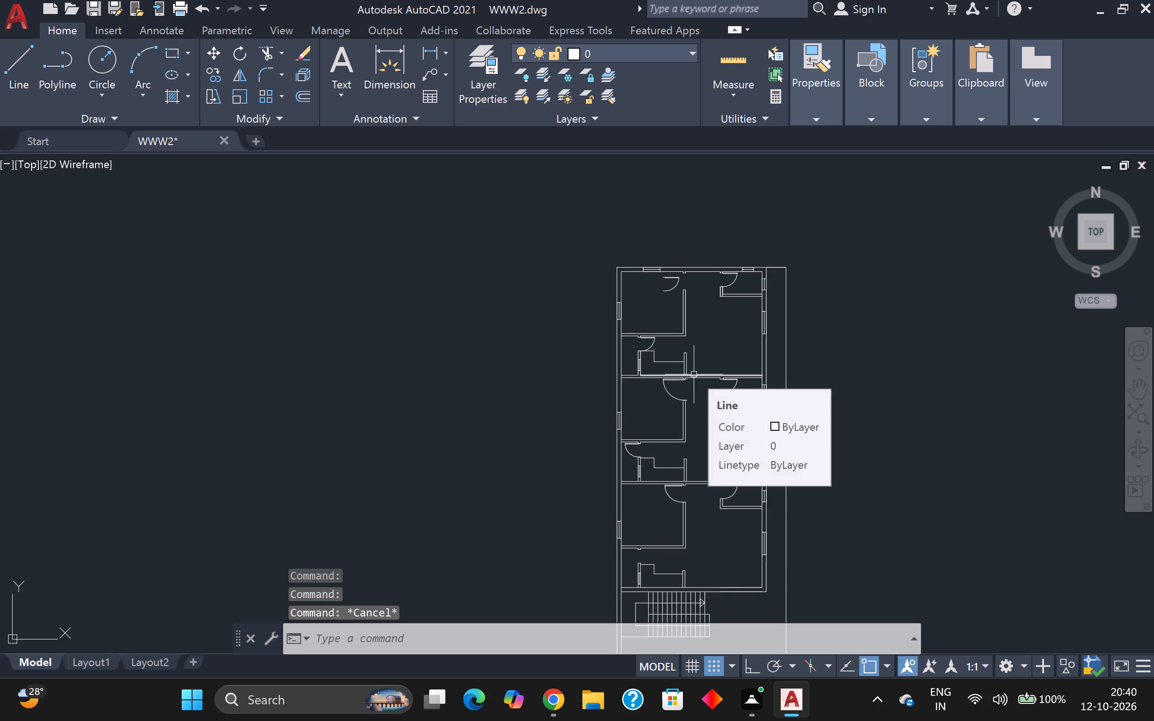
middle_click_drag(655, 296, 669, 462)
scroll(708, 447, "up", 2)
left_click(659, 439)
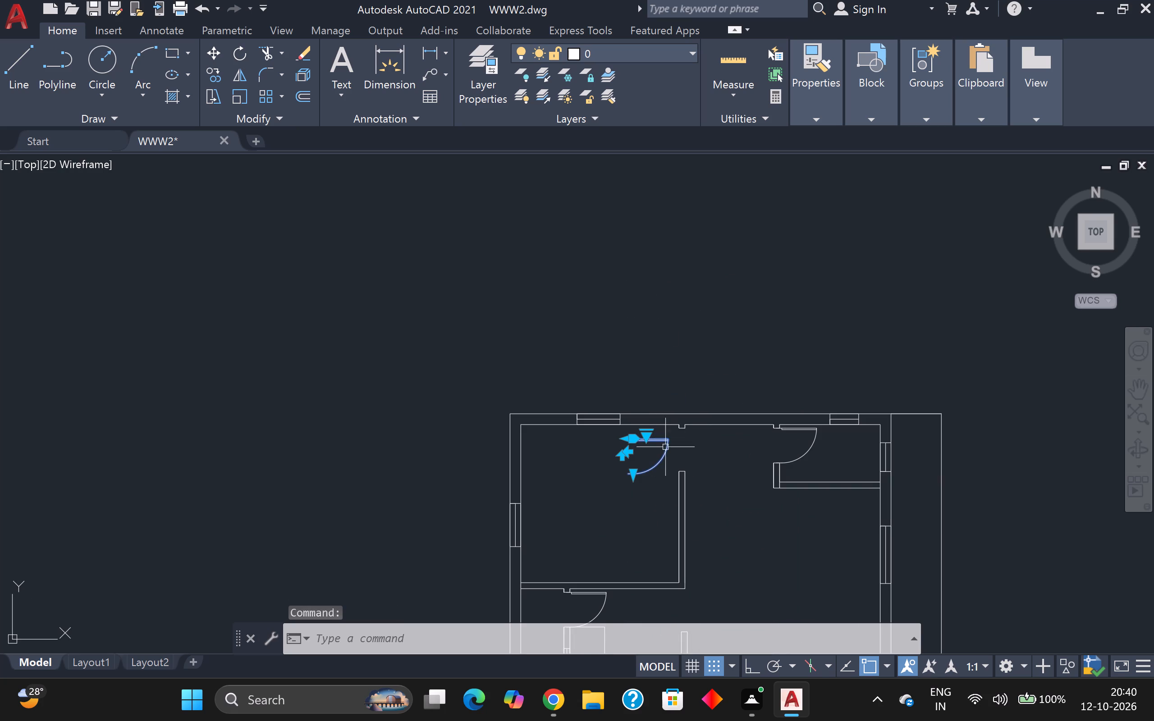
left_click(633, 438)
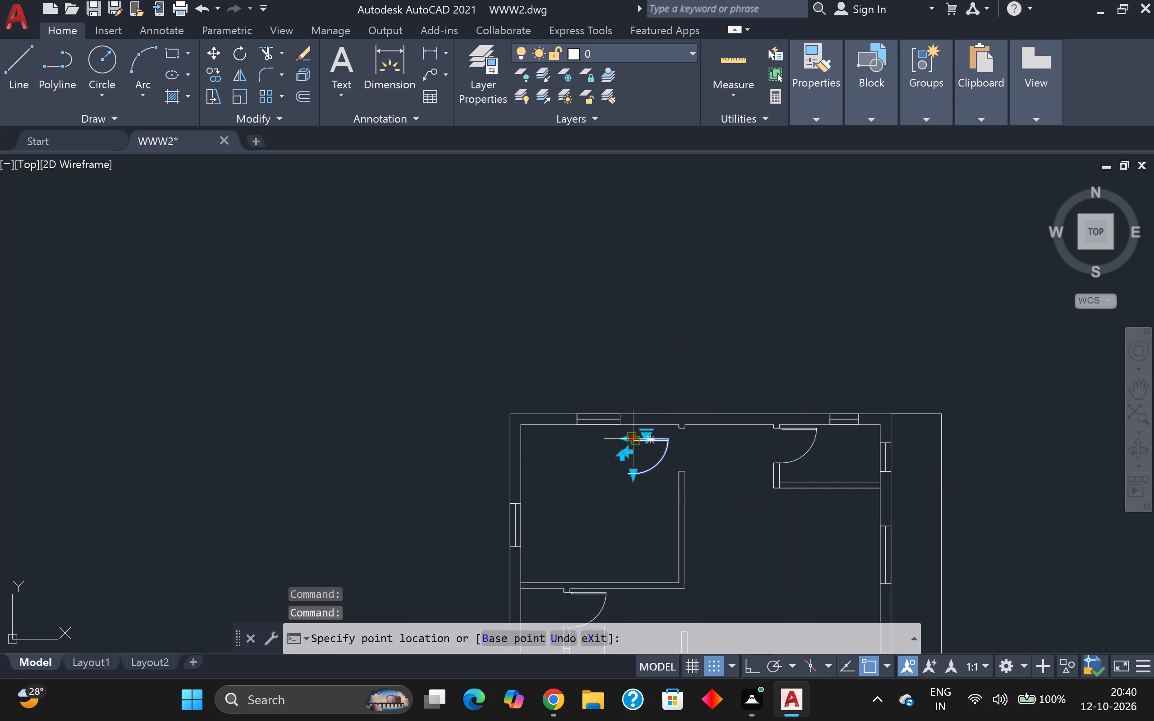
left_click(629, 450)
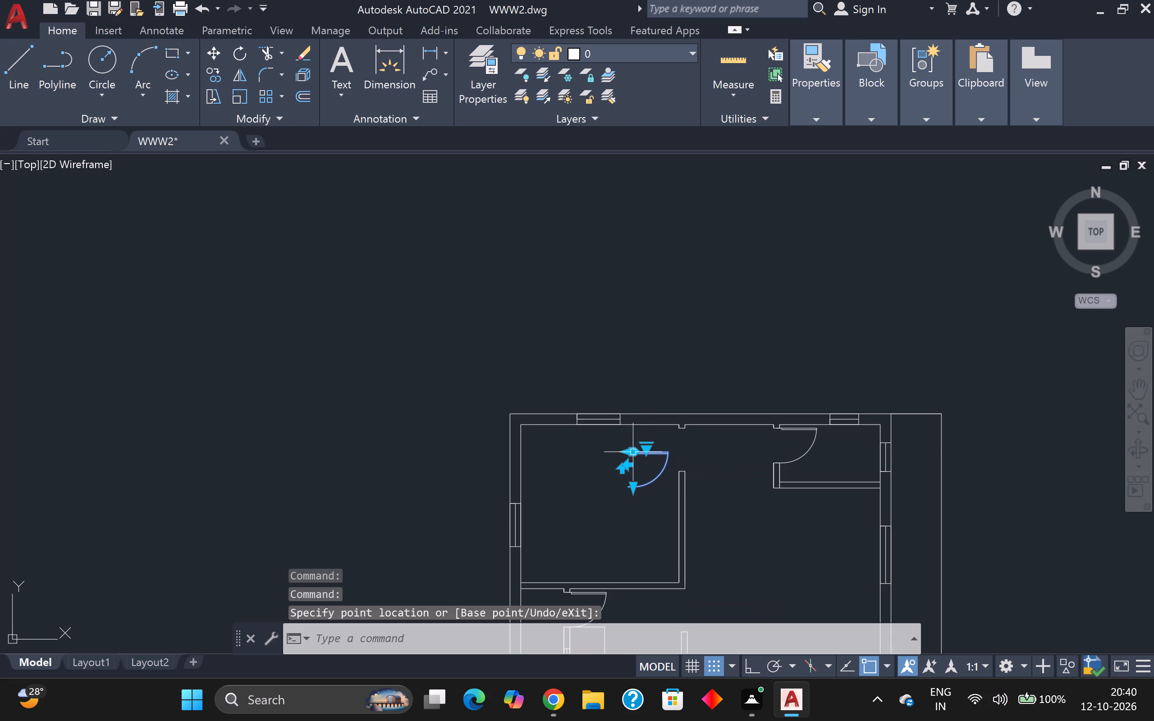
key("Escape")
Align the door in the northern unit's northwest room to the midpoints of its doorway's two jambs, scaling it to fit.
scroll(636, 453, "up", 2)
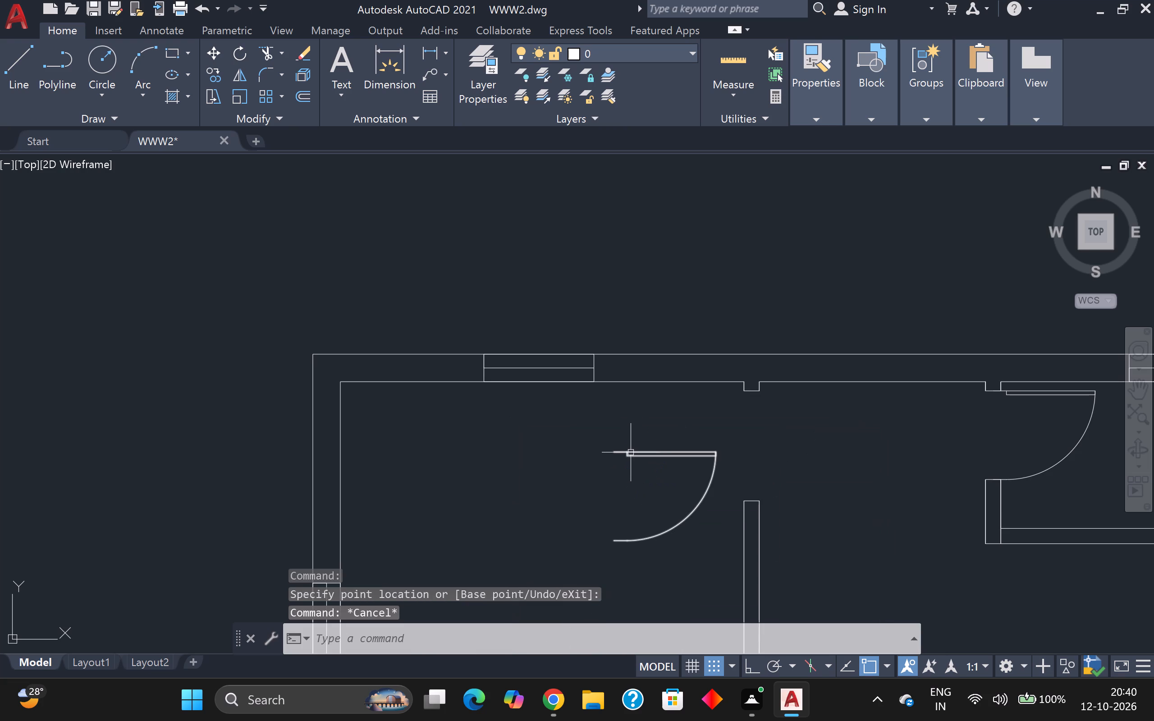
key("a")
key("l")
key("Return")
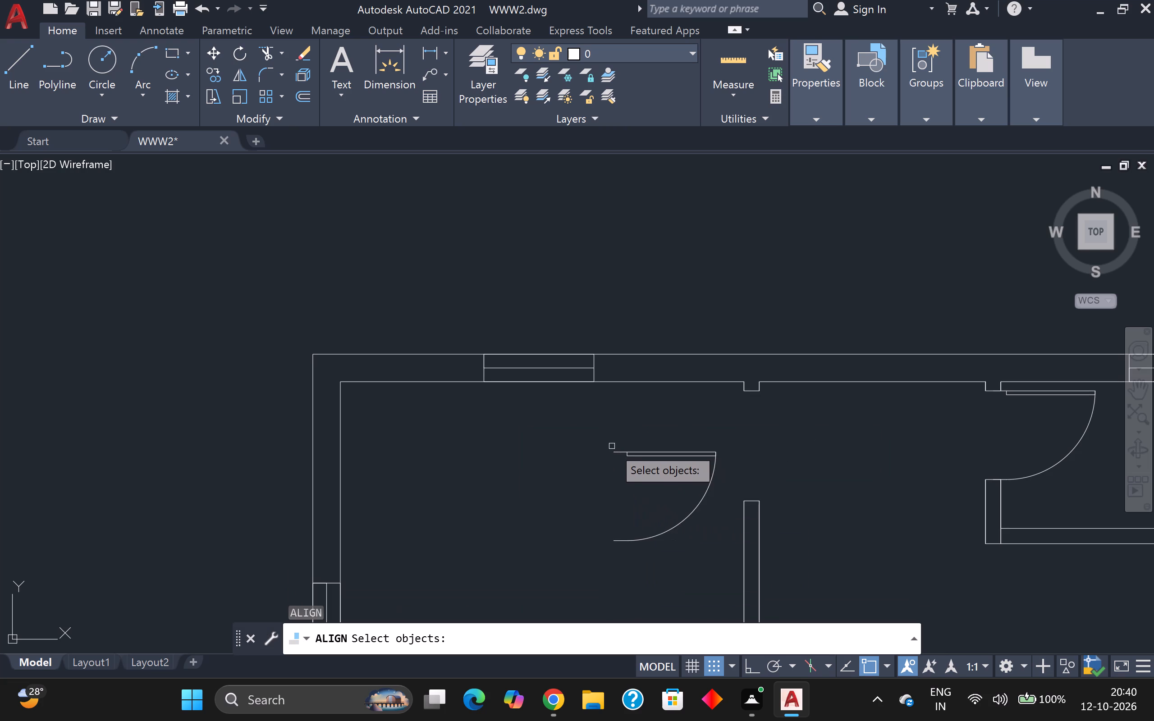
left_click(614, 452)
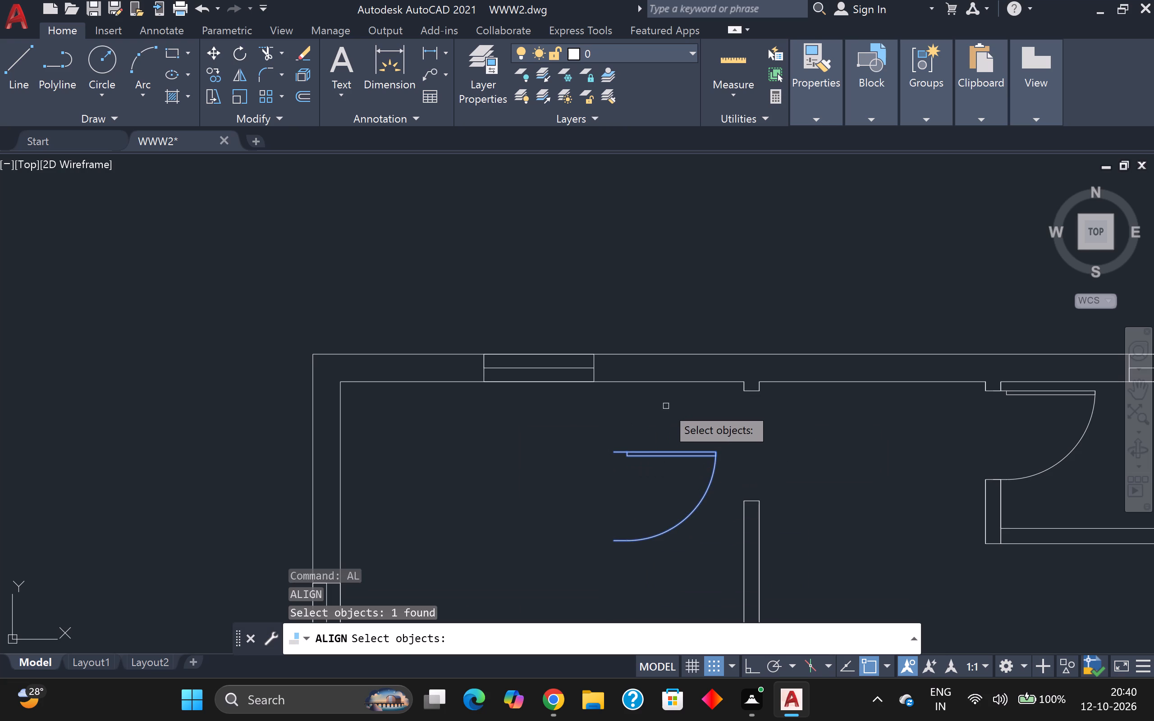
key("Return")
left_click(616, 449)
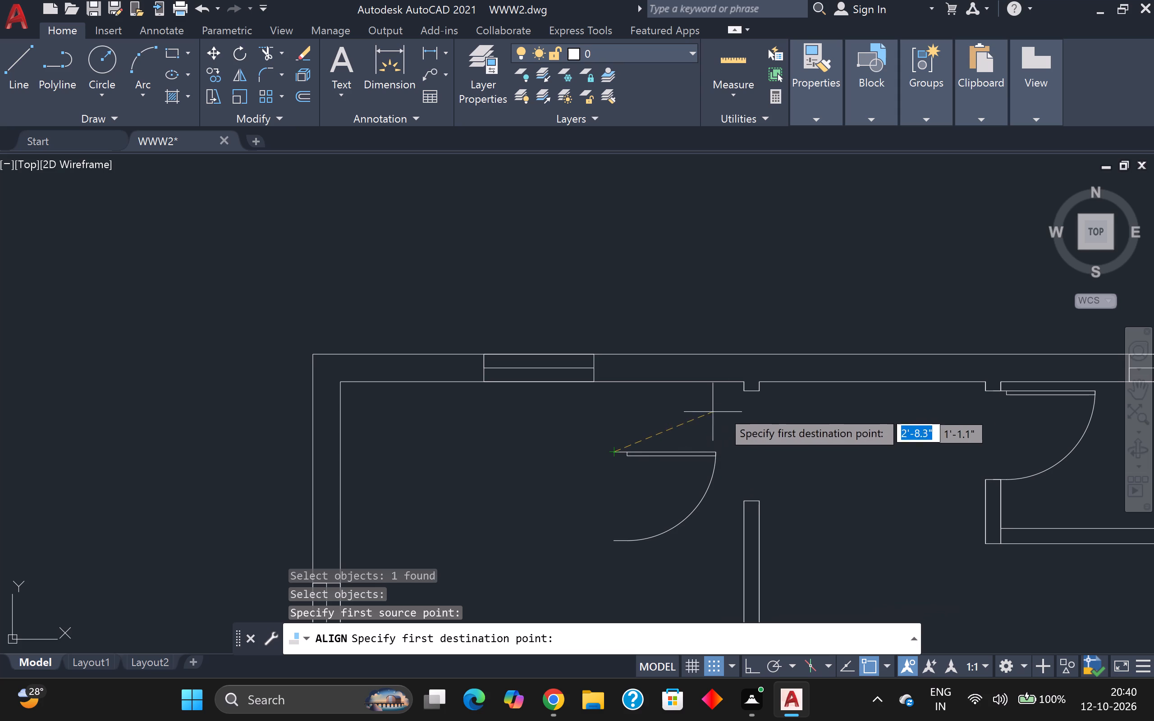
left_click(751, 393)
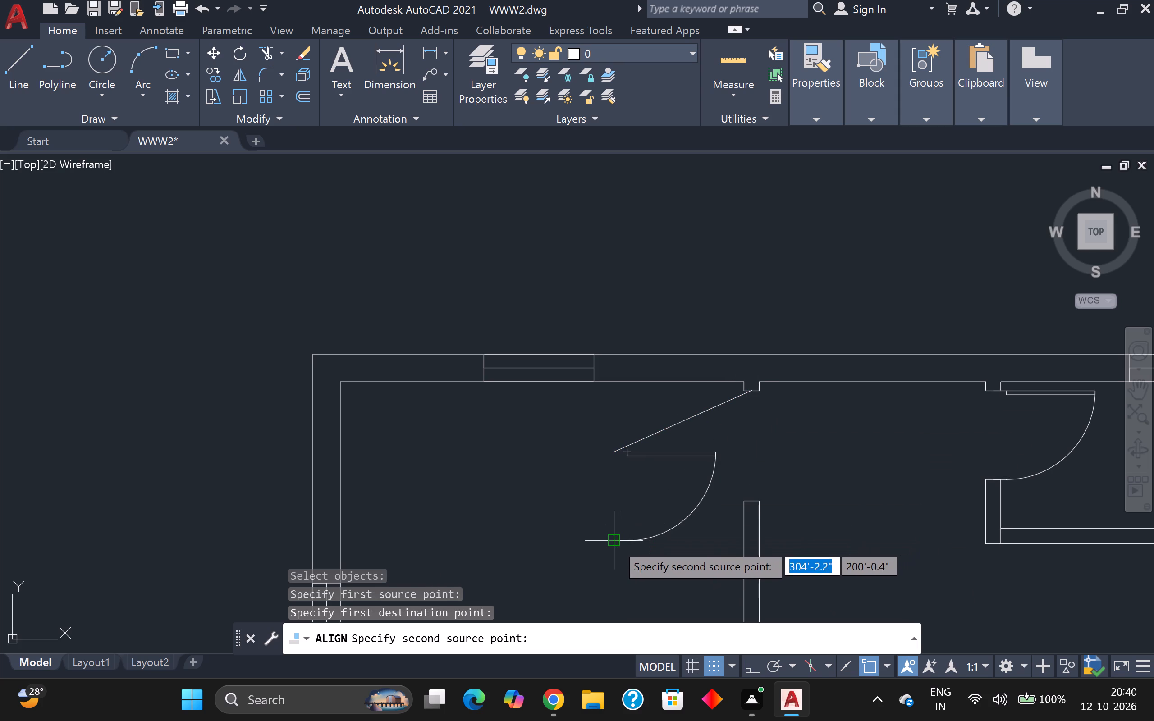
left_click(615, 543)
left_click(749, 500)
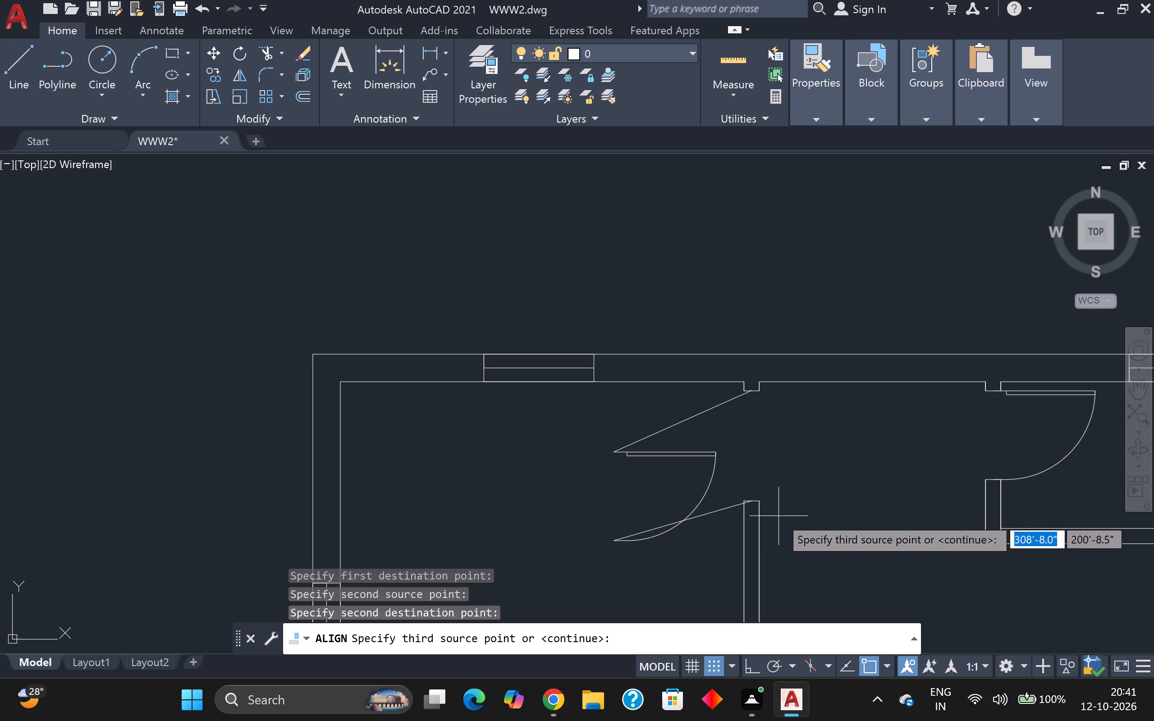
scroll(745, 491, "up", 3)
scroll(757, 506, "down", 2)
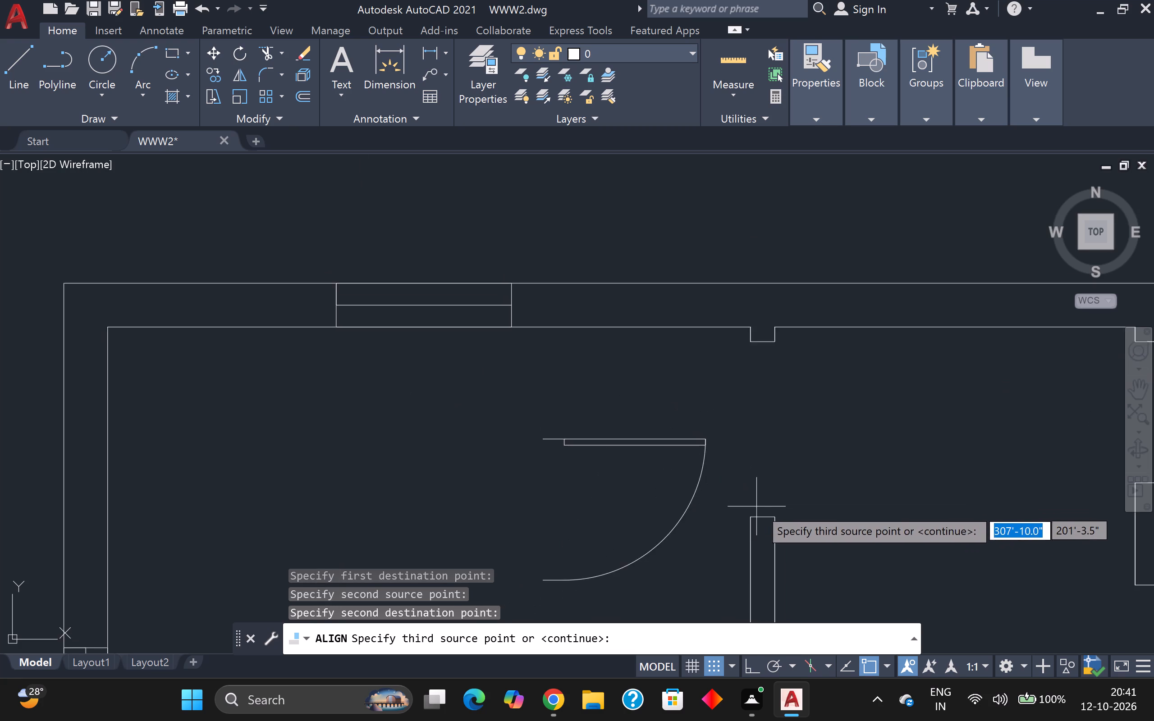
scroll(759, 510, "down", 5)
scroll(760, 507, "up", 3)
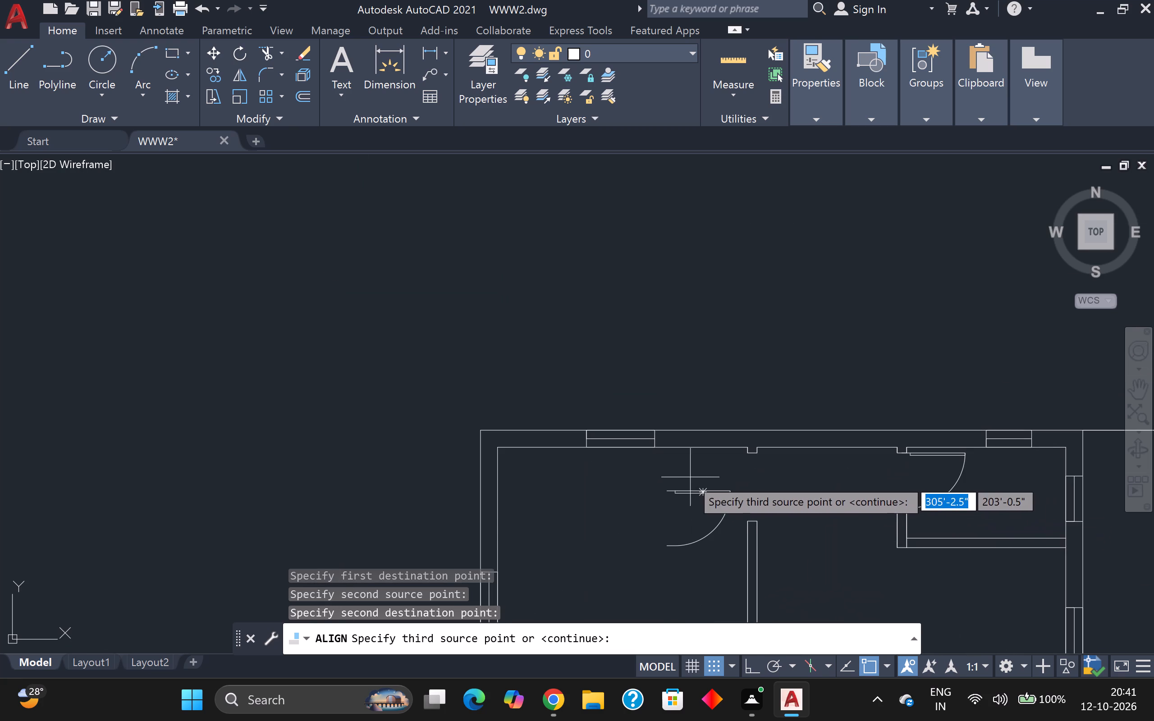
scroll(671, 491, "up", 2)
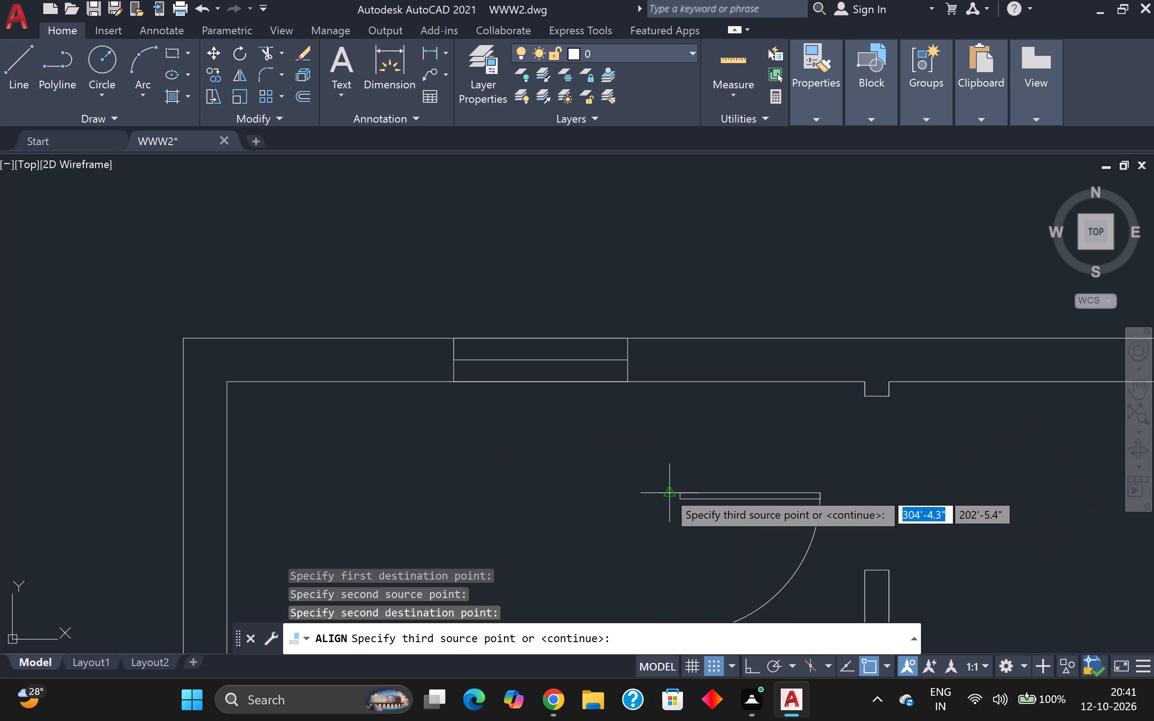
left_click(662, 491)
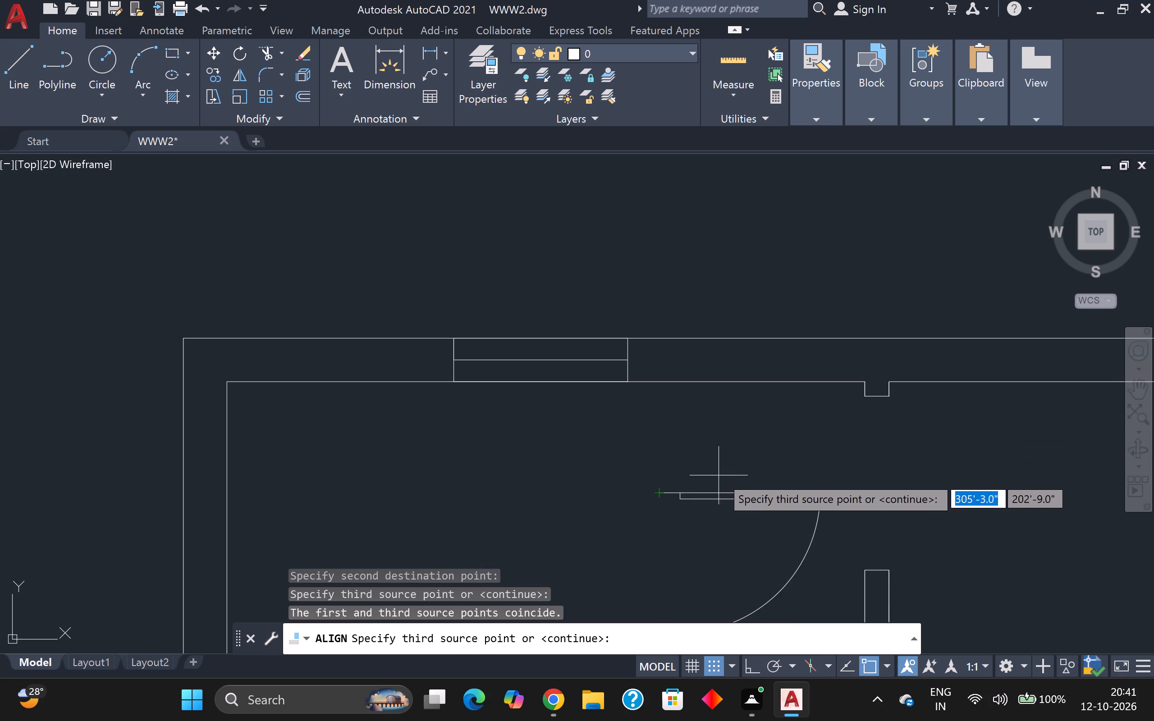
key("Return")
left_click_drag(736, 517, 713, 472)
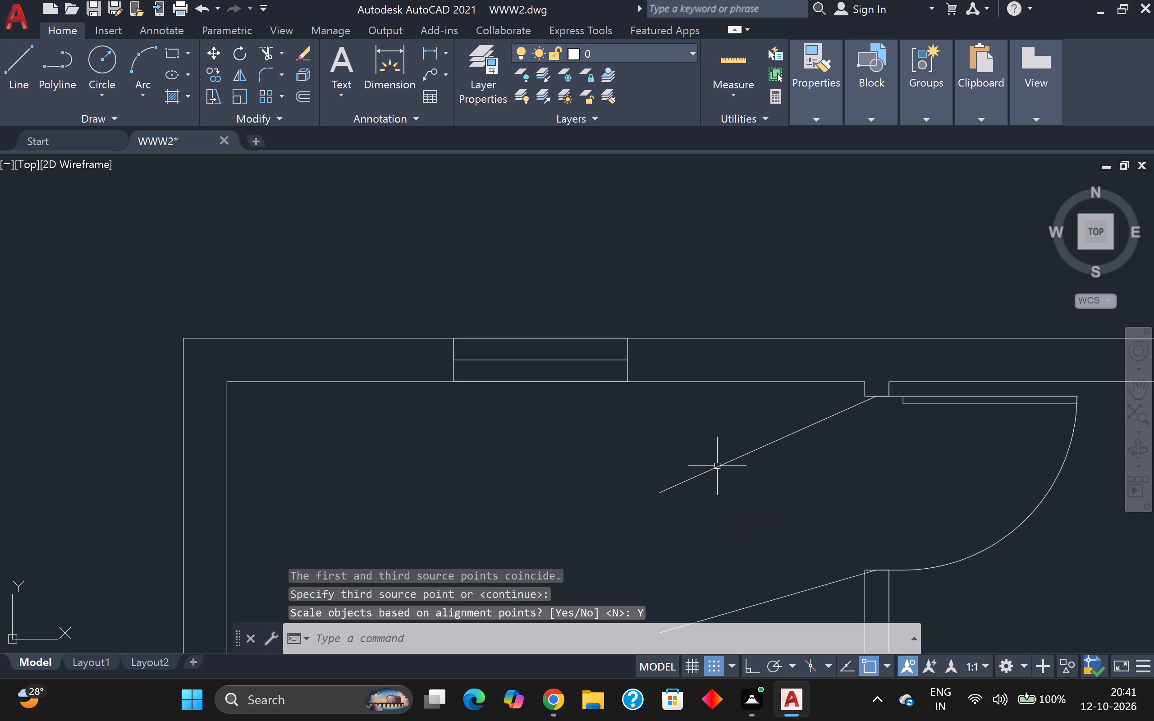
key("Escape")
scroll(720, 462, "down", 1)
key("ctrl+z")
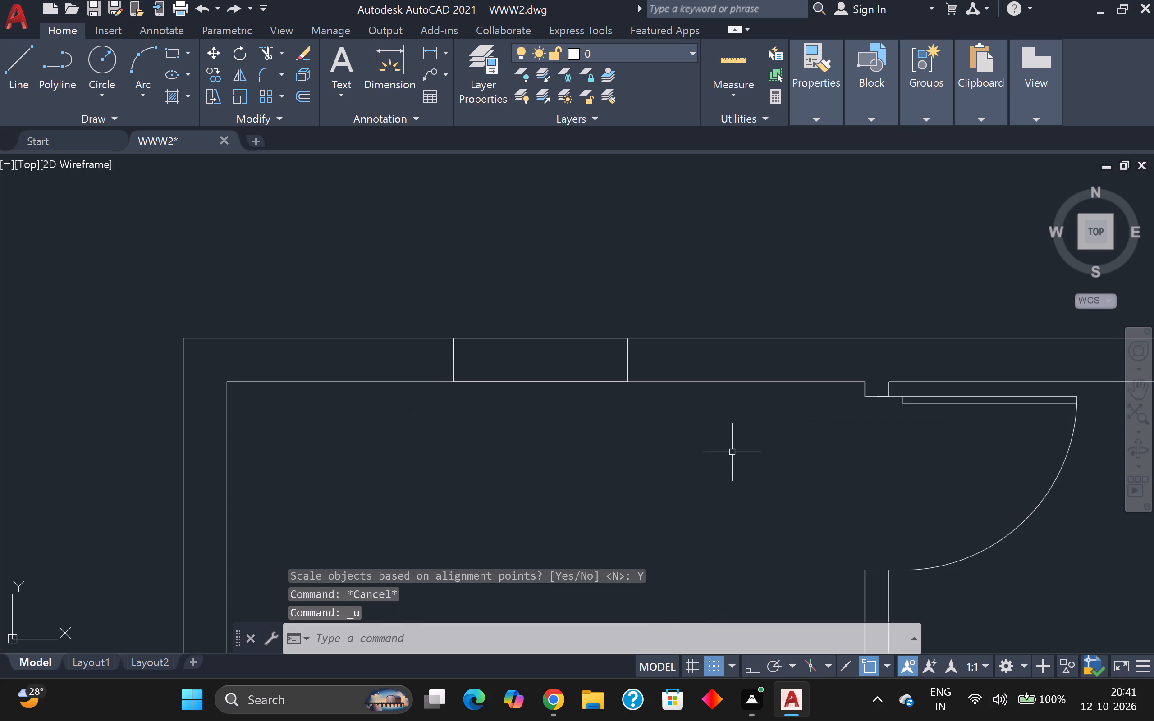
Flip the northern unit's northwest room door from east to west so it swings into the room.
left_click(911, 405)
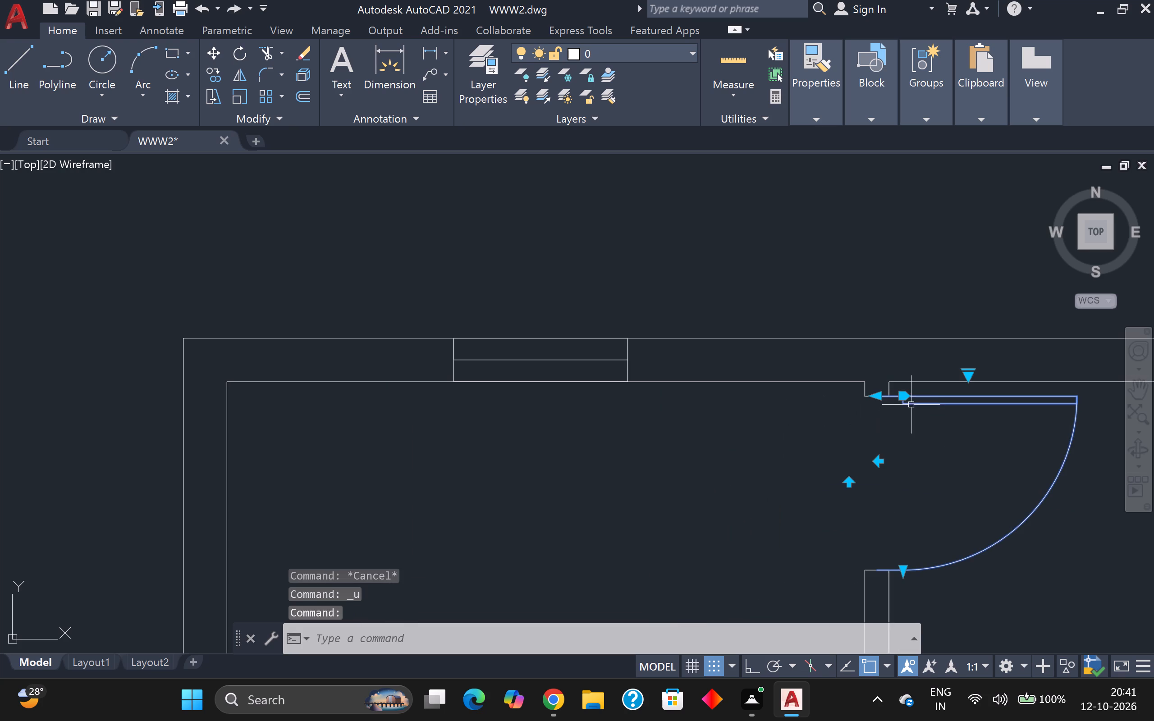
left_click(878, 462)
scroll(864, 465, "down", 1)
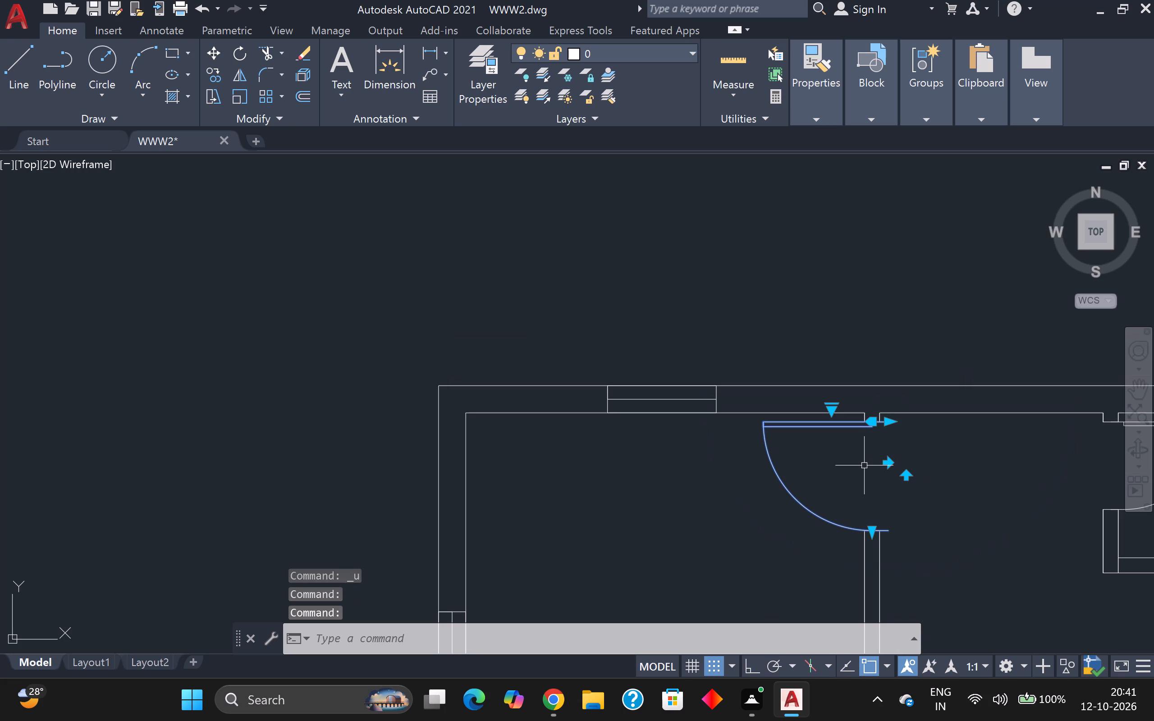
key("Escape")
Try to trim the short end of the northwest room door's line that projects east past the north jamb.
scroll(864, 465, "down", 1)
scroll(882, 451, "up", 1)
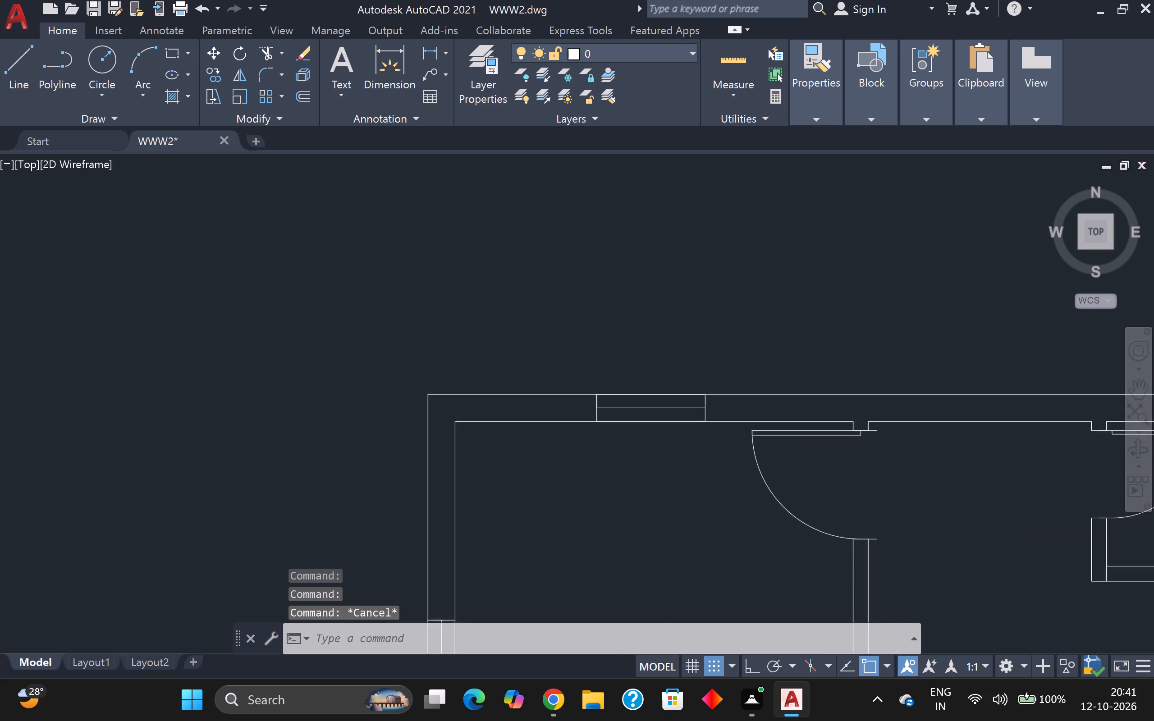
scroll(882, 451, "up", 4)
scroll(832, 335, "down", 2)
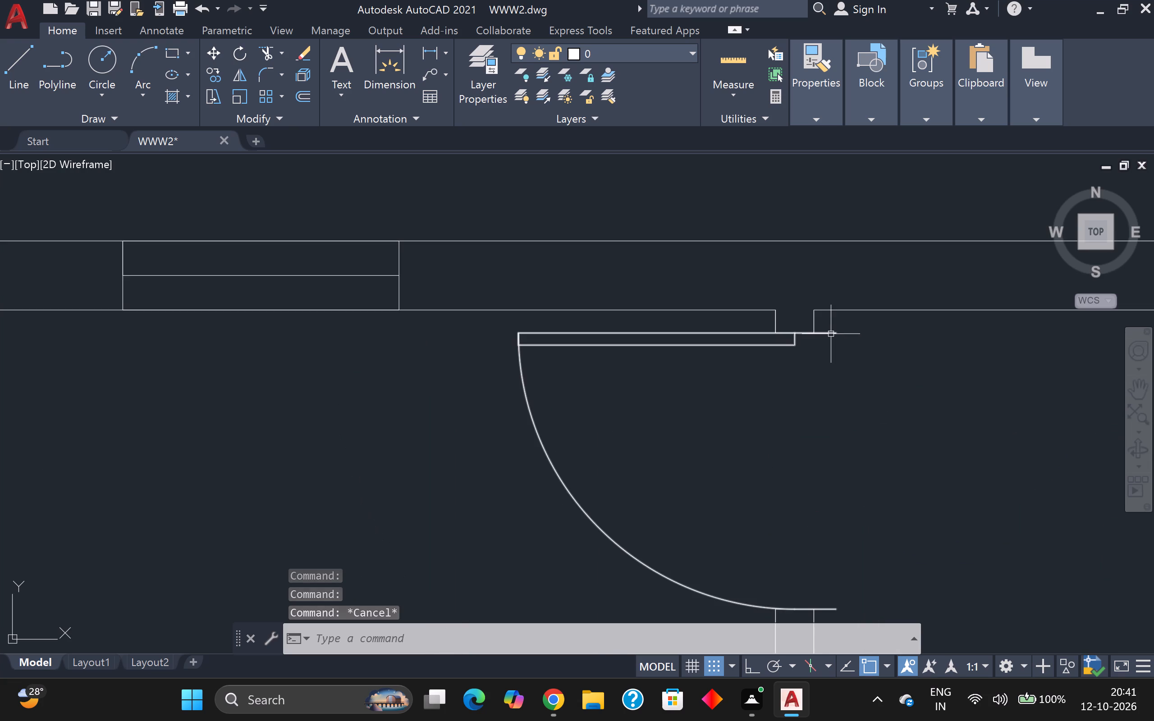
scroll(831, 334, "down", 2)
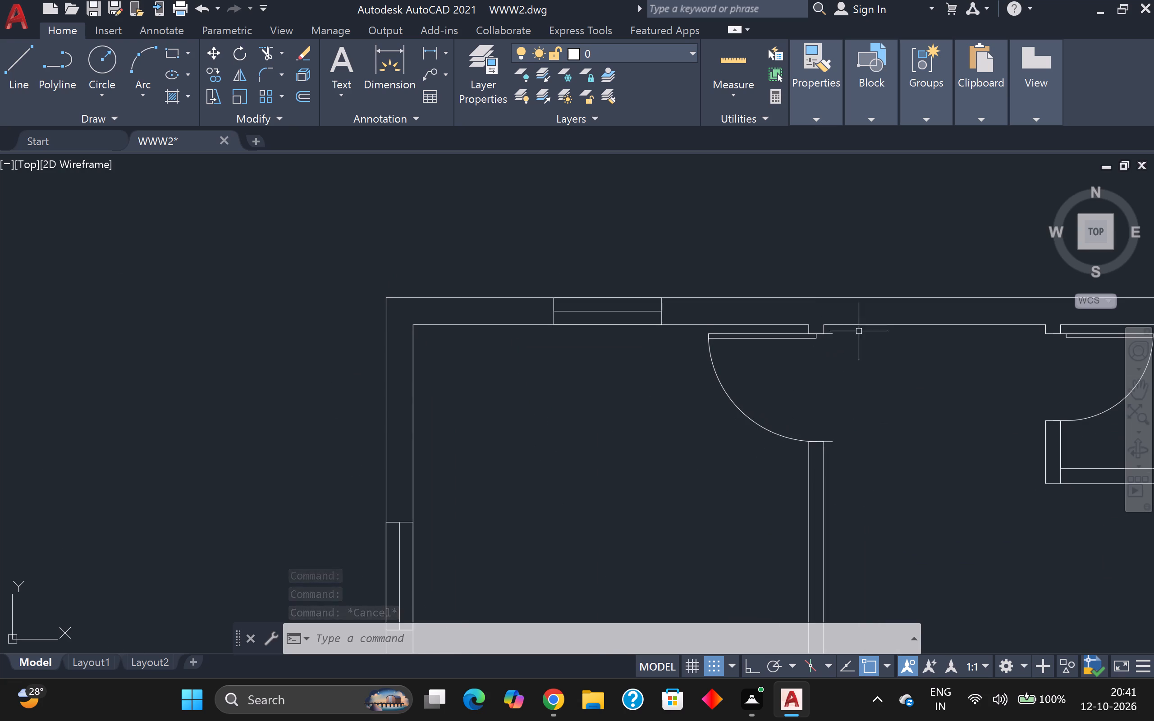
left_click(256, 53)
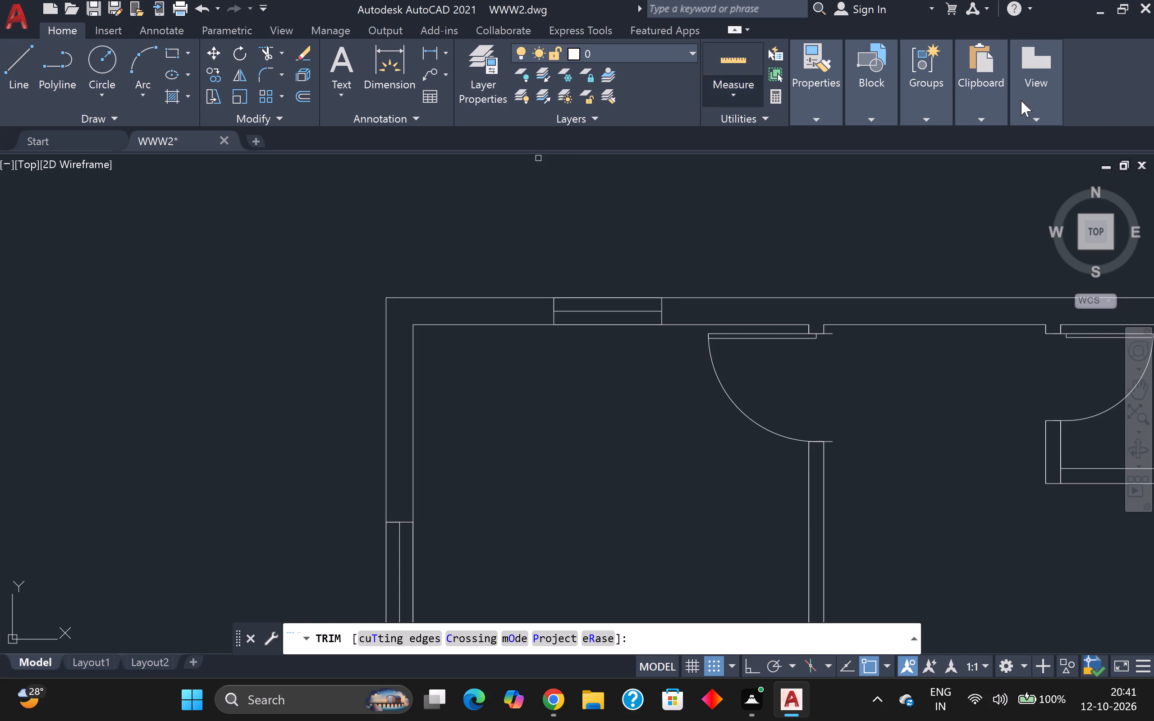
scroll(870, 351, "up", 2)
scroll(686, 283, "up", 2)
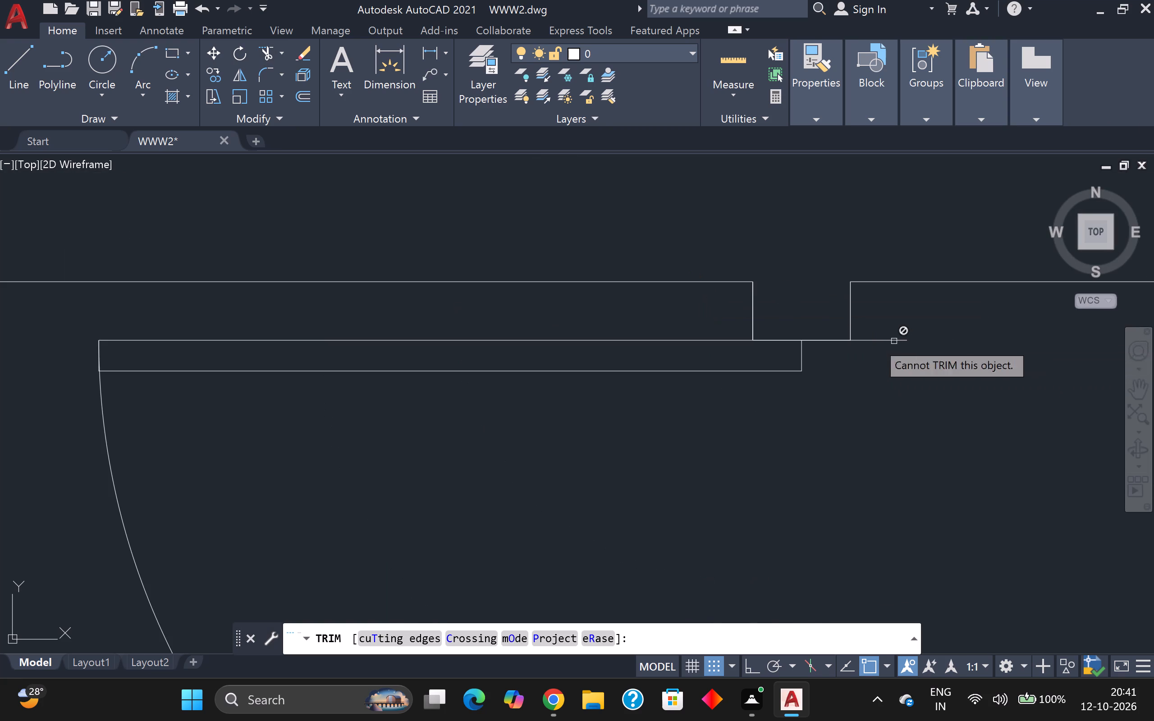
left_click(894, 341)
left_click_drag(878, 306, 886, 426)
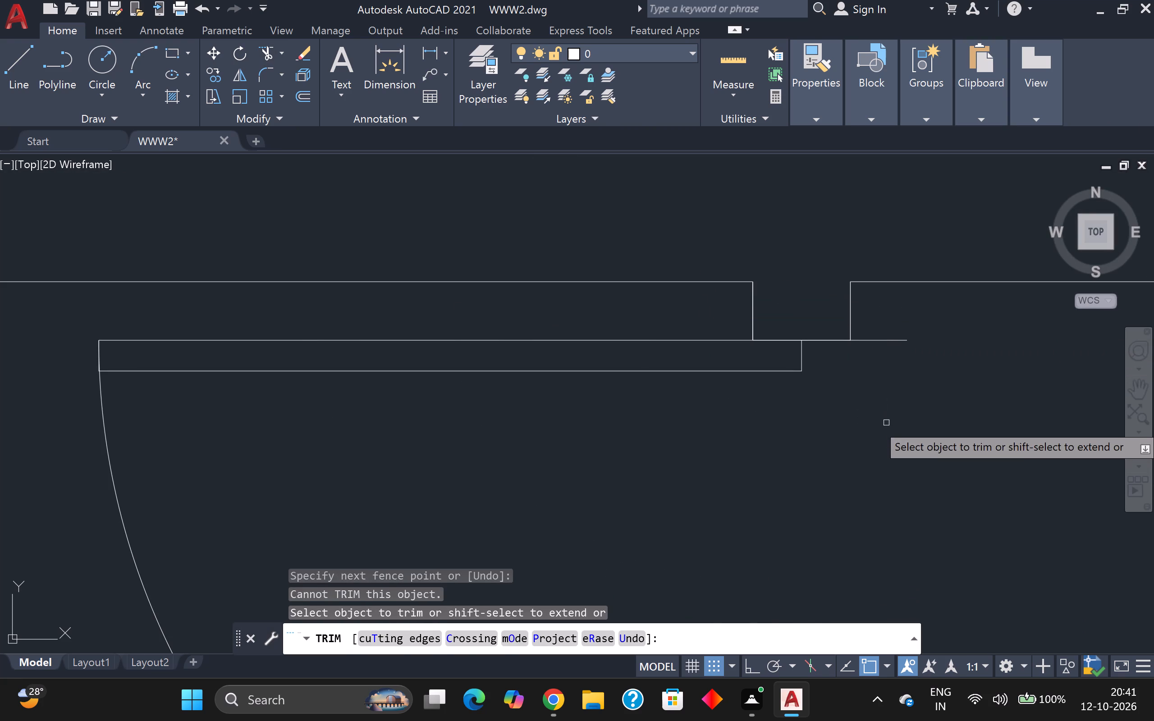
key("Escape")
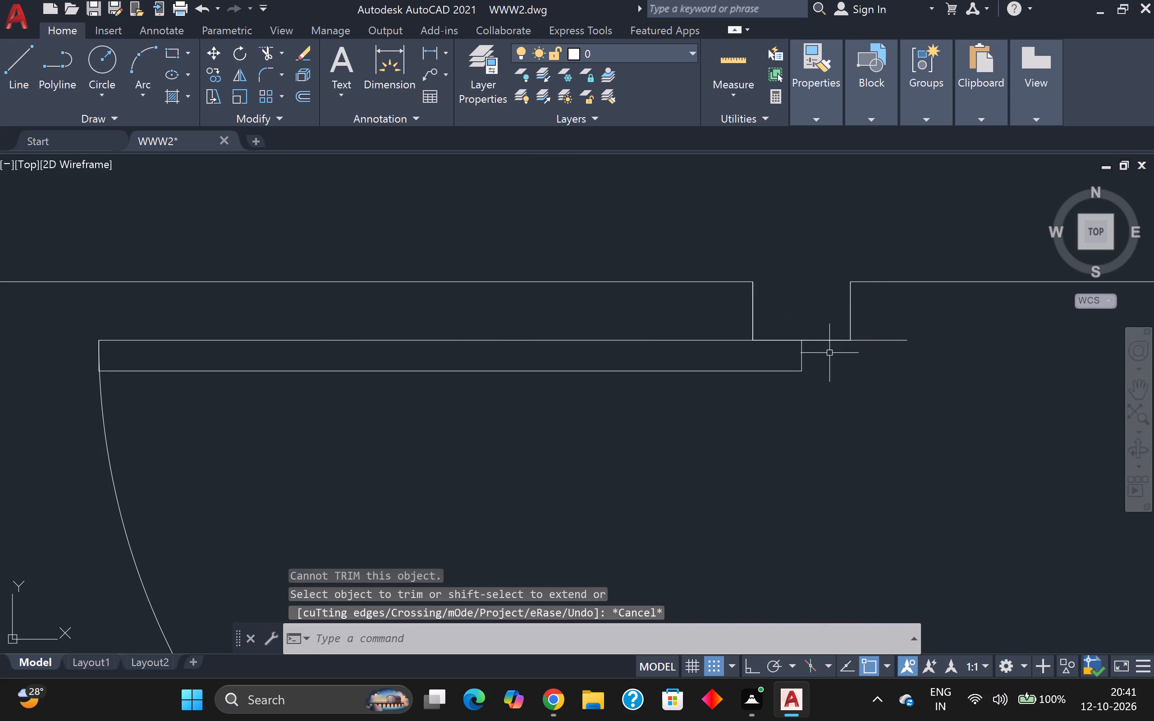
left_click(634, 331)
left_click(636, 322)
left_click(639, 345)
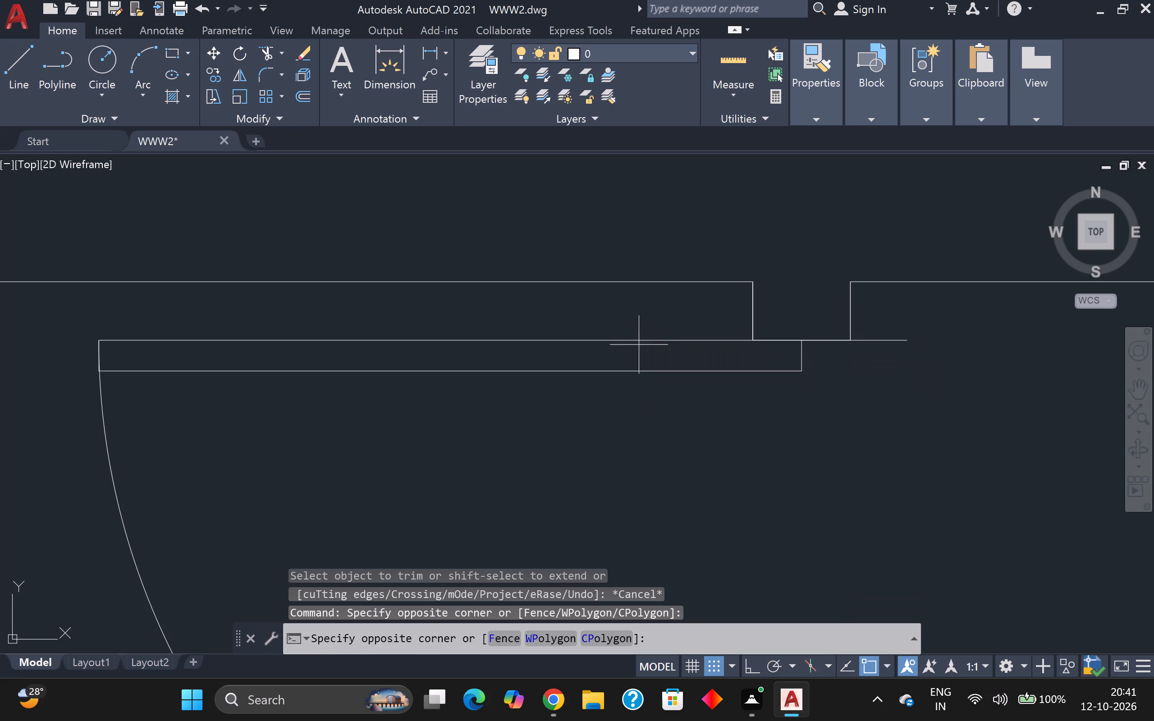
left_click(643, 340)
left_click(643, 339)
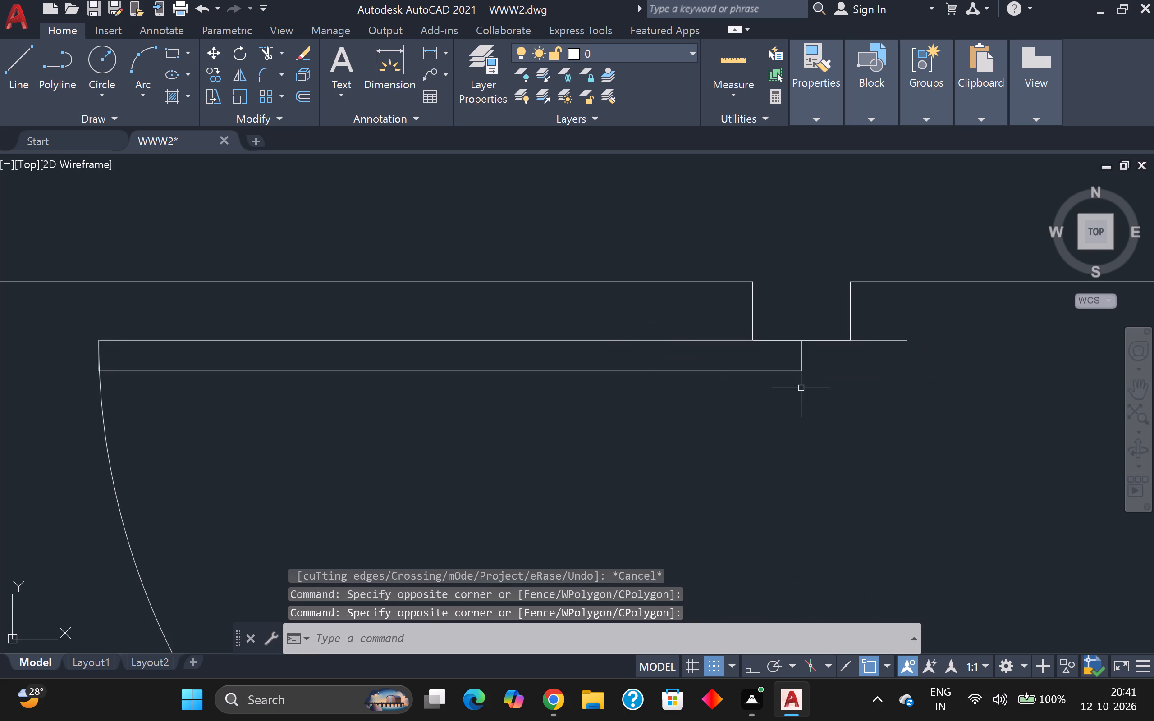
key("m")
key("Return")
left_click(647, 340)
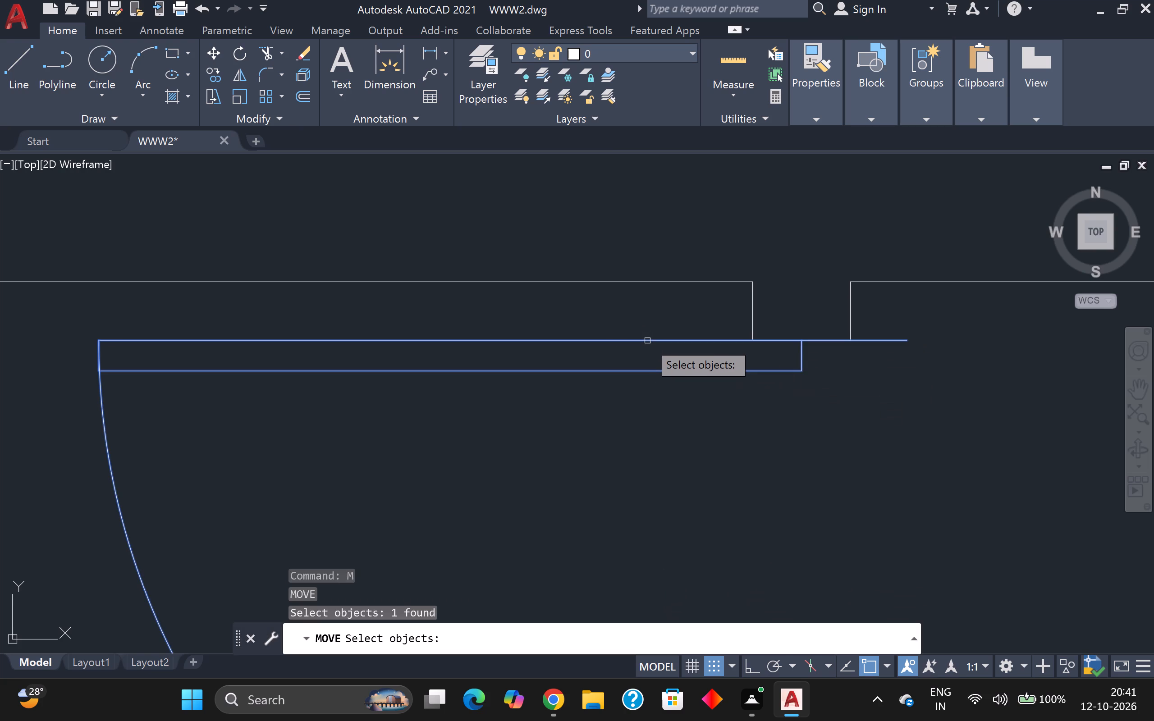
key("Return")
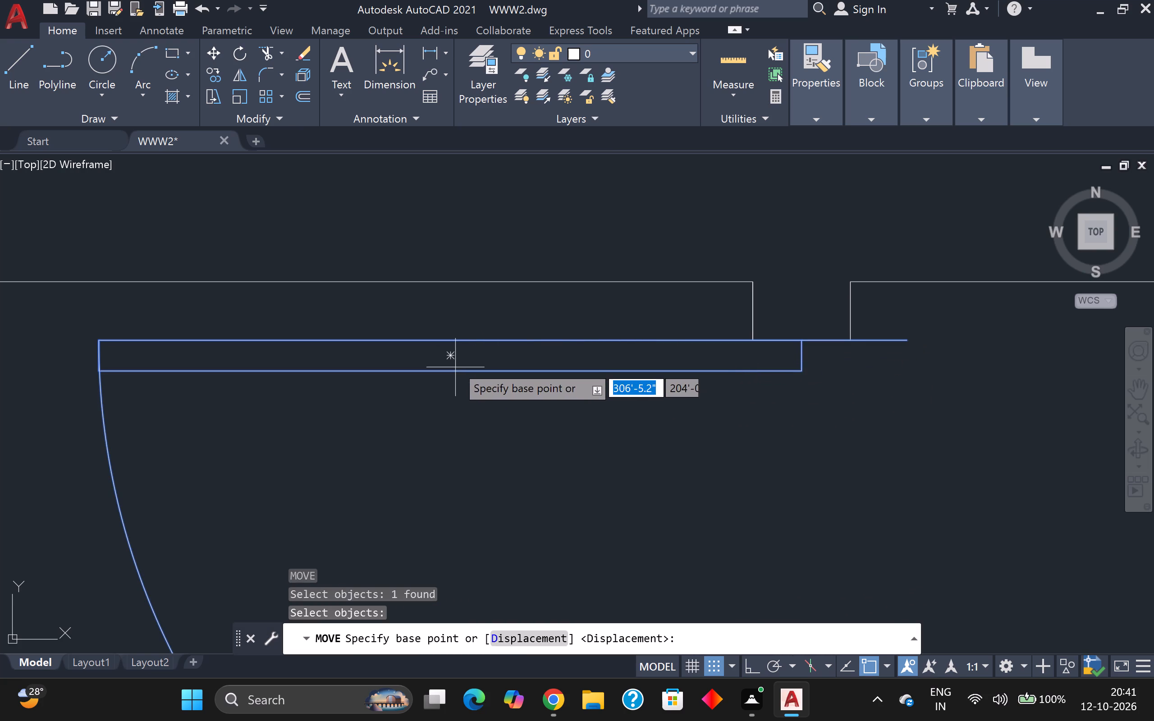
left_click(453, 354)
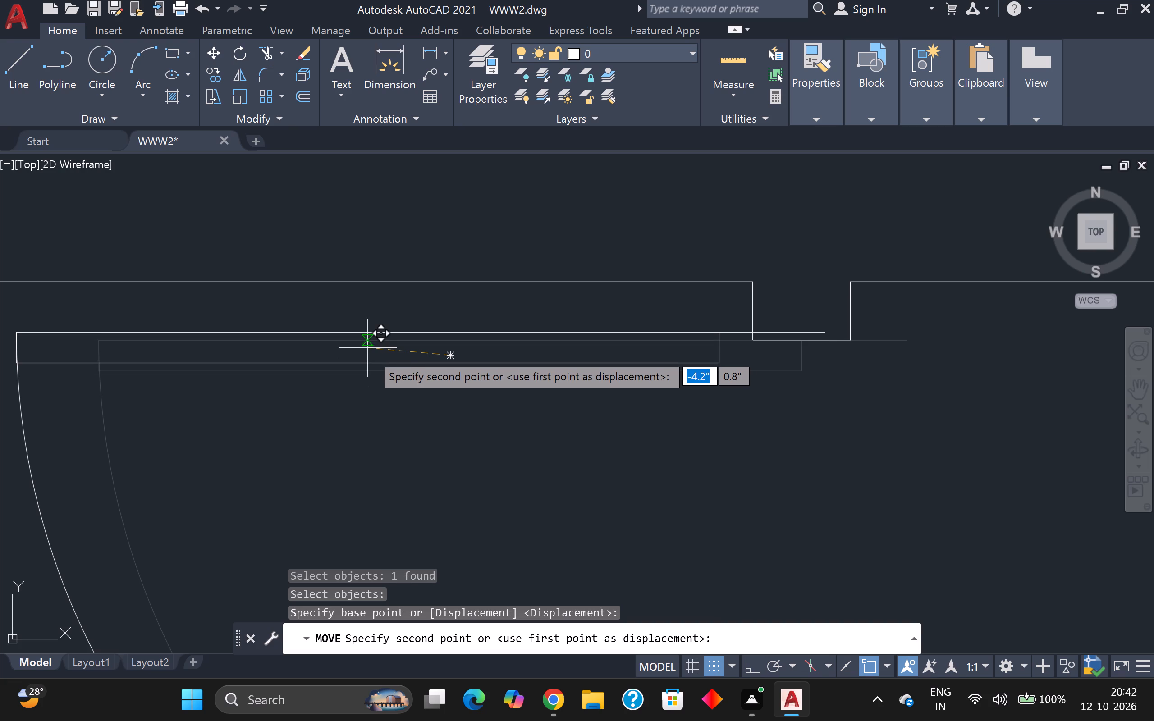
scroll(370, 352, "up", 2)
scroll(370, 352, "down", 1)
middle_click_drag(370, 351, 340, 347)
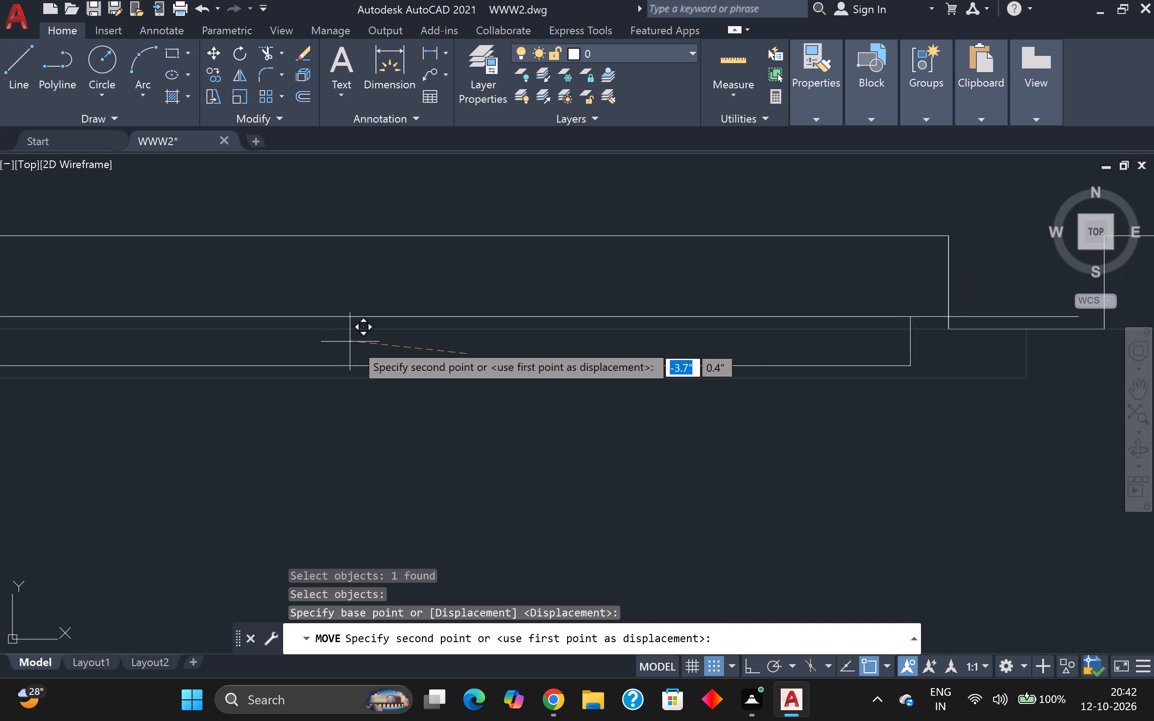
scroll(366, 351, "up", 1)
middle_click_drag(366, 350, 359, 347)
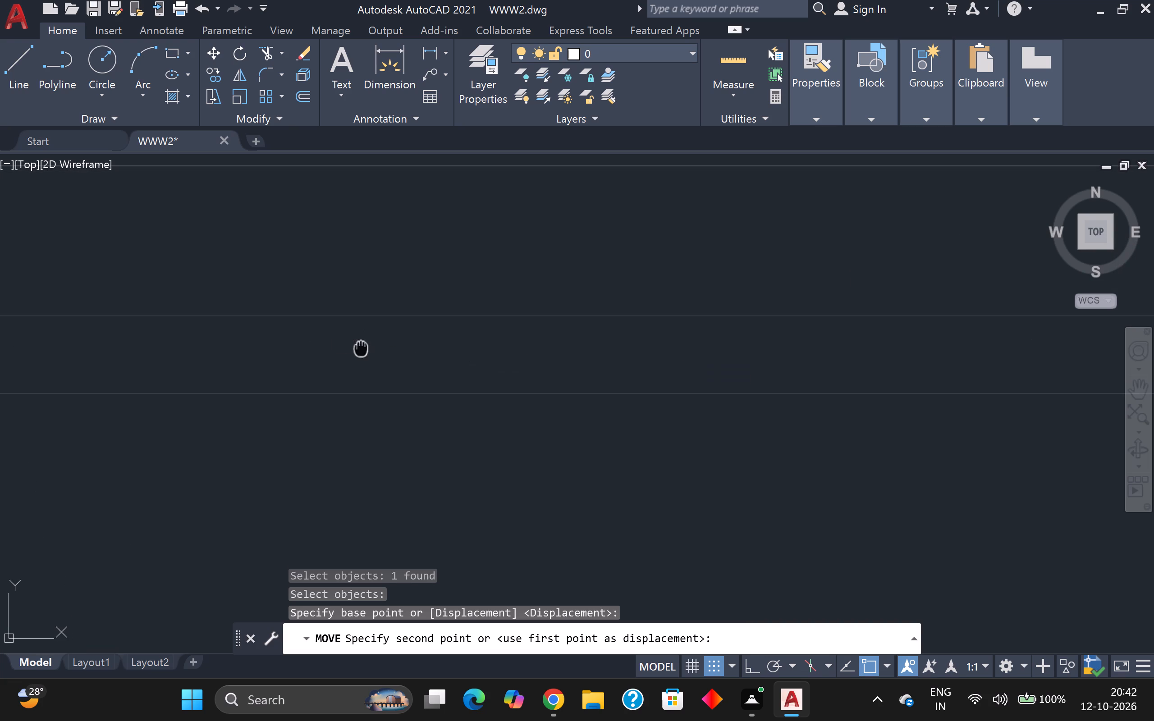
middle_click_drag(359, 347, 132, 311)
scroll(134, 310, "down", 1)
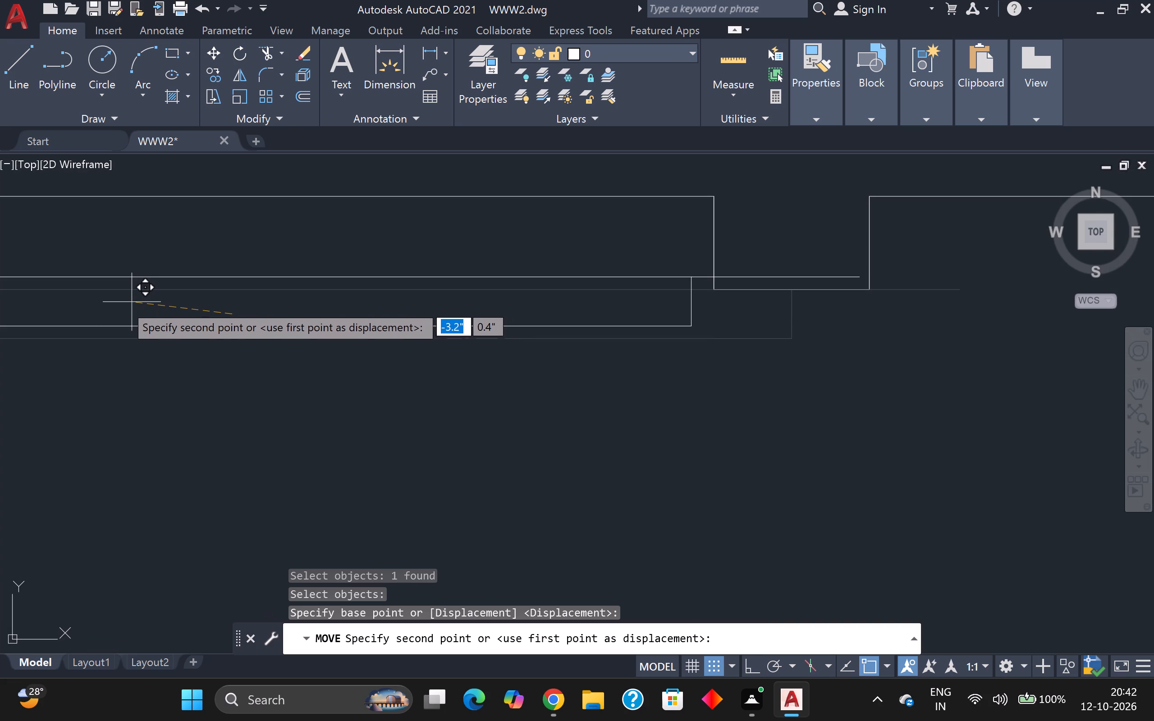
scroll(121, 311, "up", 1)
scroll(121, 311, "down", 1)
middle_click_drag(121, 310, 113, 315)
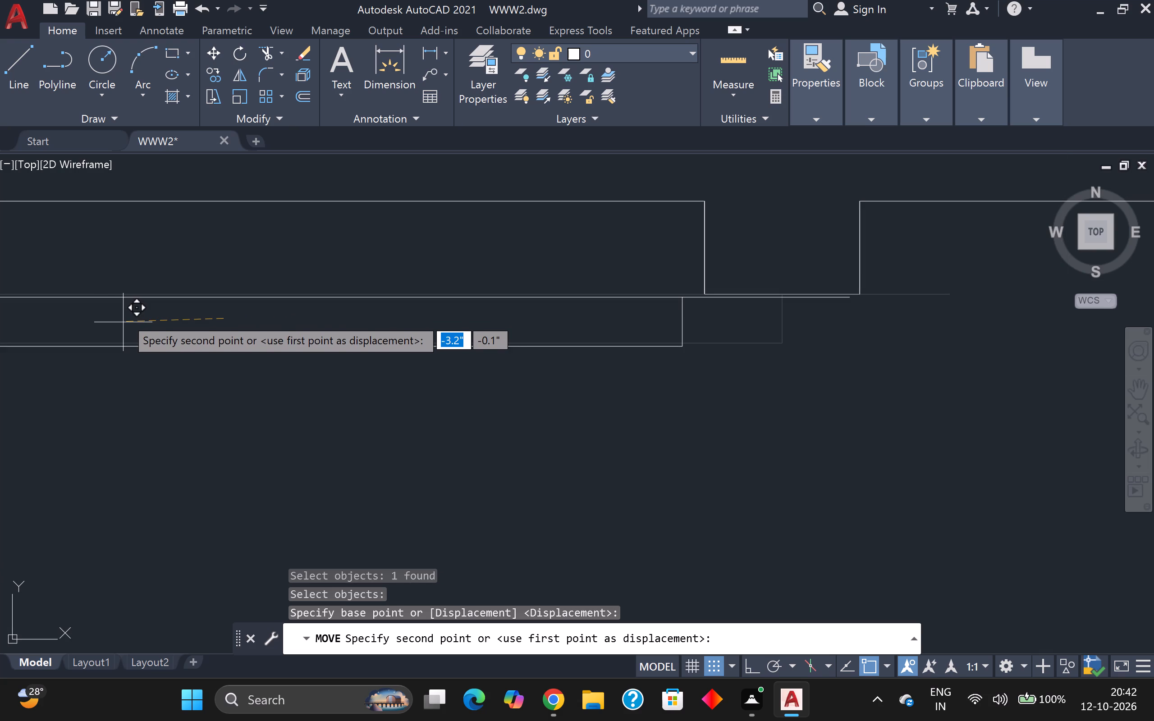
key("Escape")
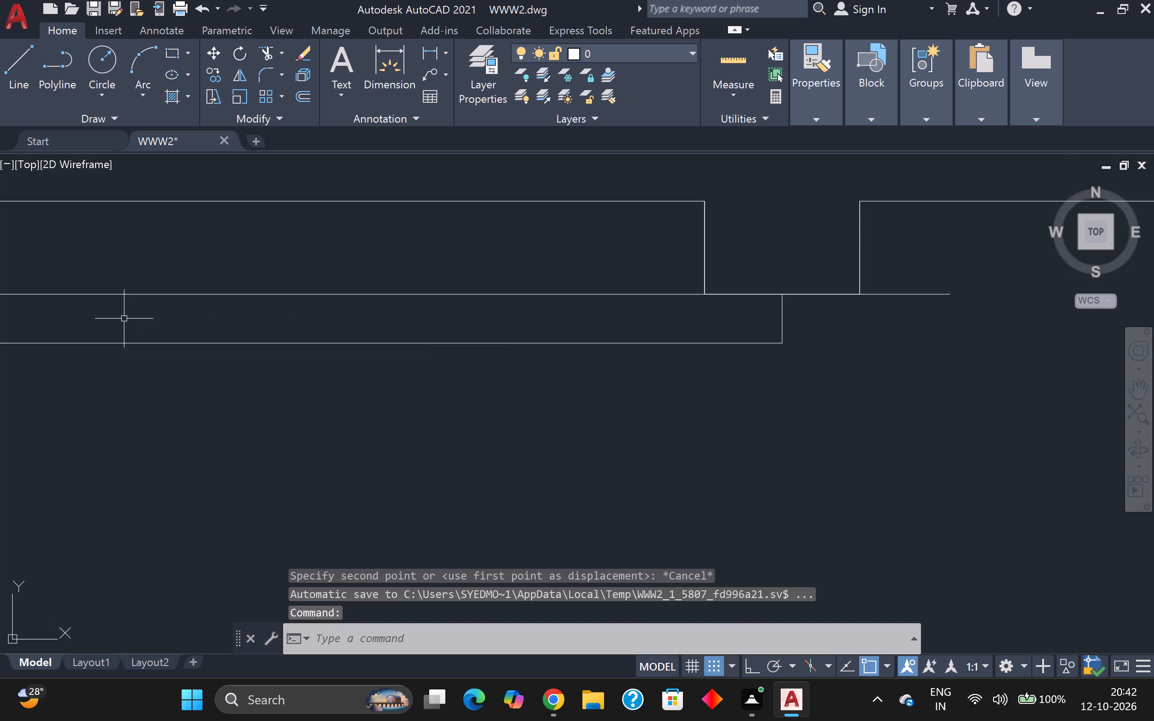
Delete the door from the northern unit's northwest room doorway.
scroll(124, 319, "down", 6)
middle_click_drag(129, 330, 222, 339)
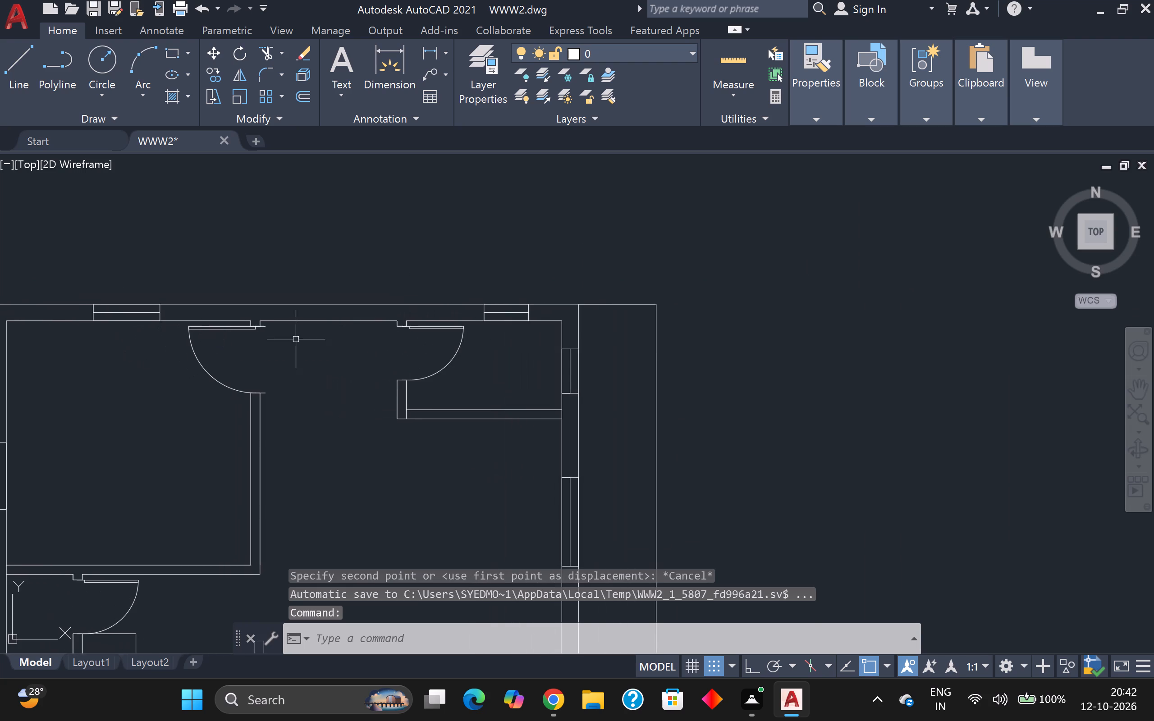
scroll(425, 339, "up", 2)
scroll(319, 338, "down", 2)
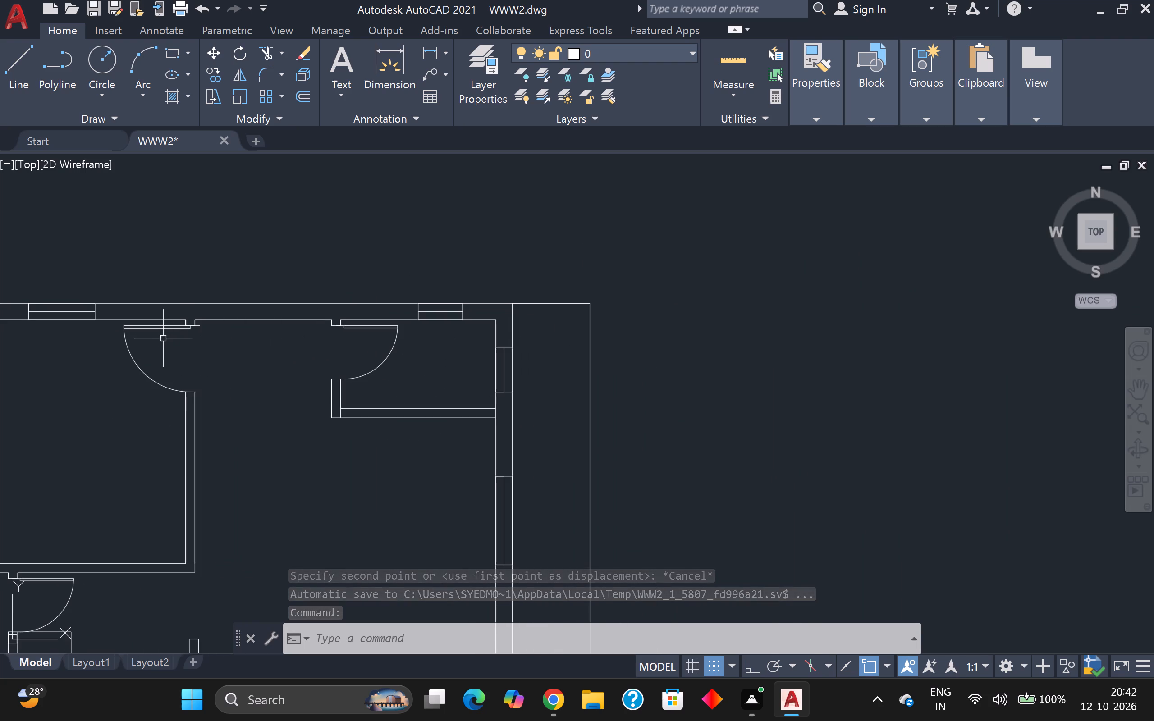
left_click(157, 323)
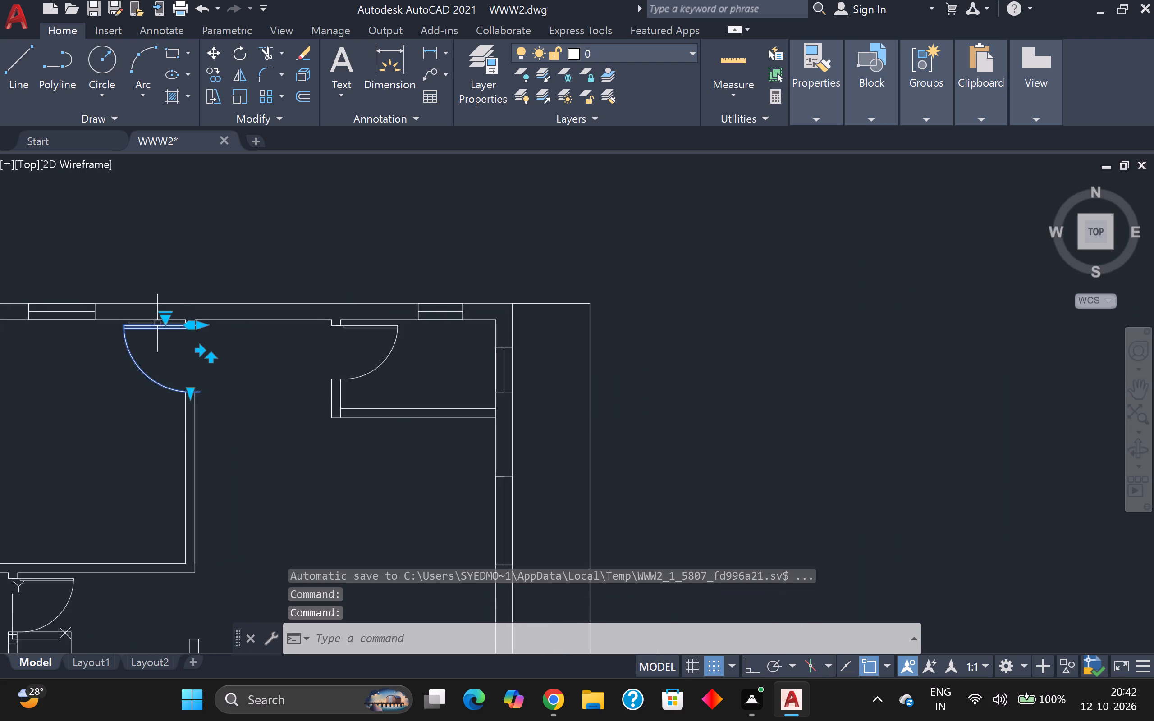
key("Delete")
scroll(157, 324, "down", 1)
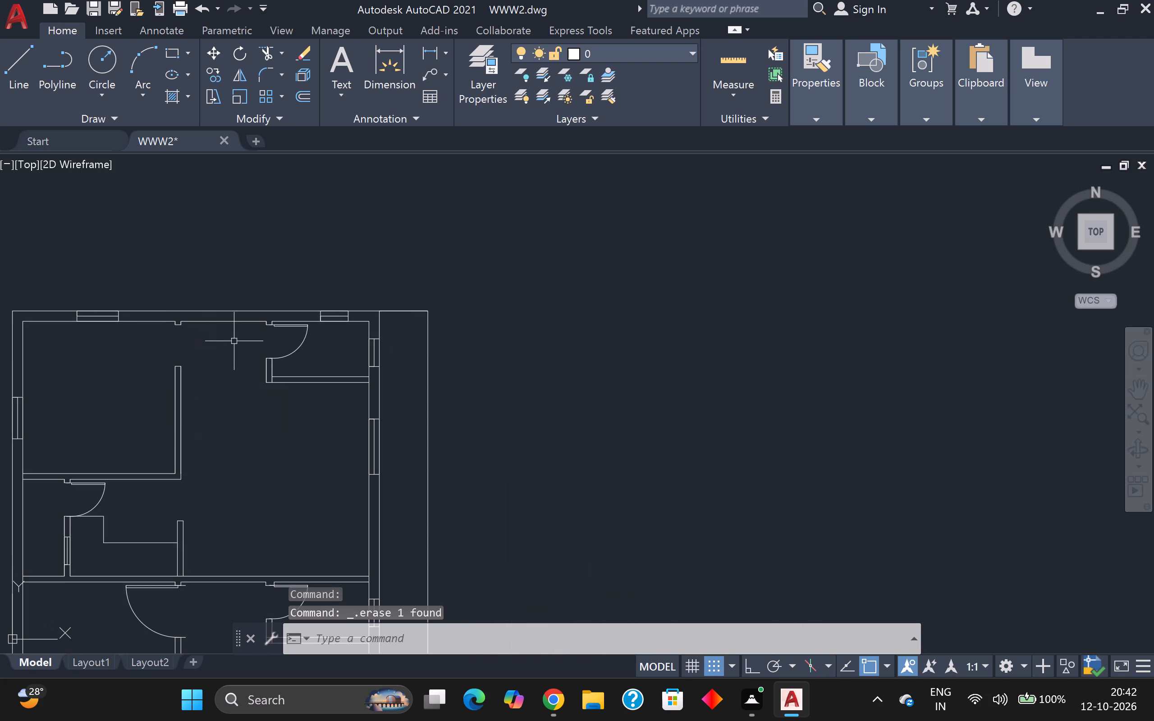
Copy the northern unit's northeast room door into the northwest room, just west of its empty doorway.
scroll(234, 341, "up", 1)
key("l")
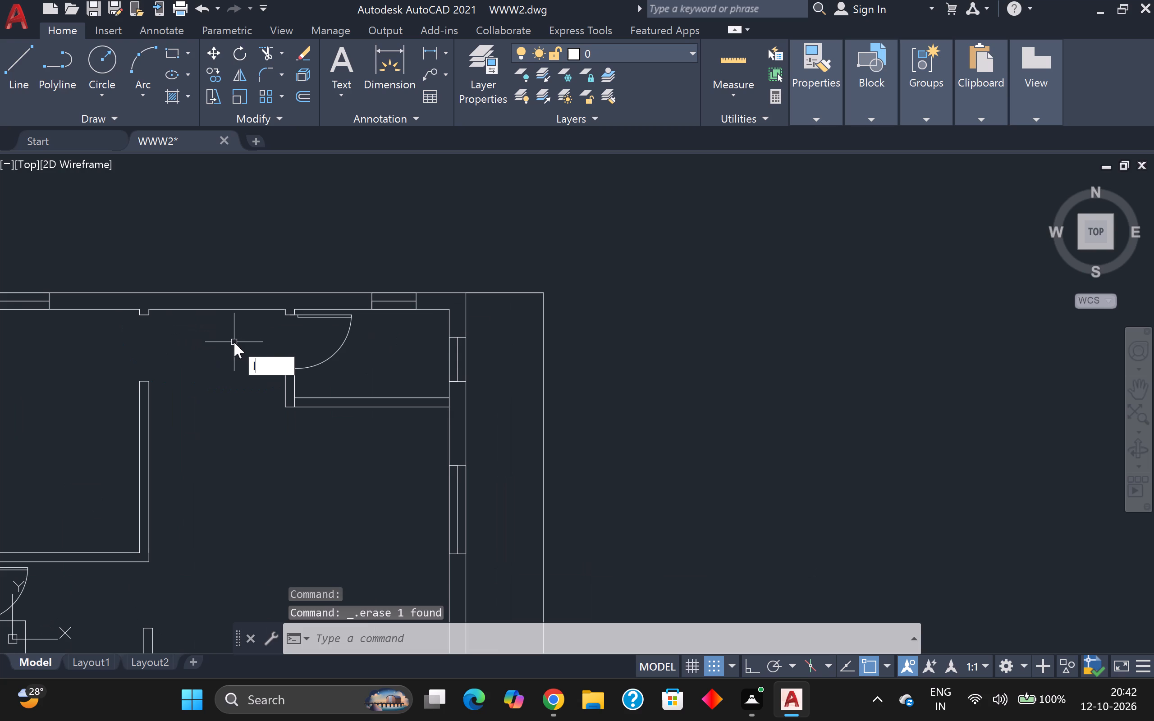
key("Escape")
scroll(241, 342, "up", 1)
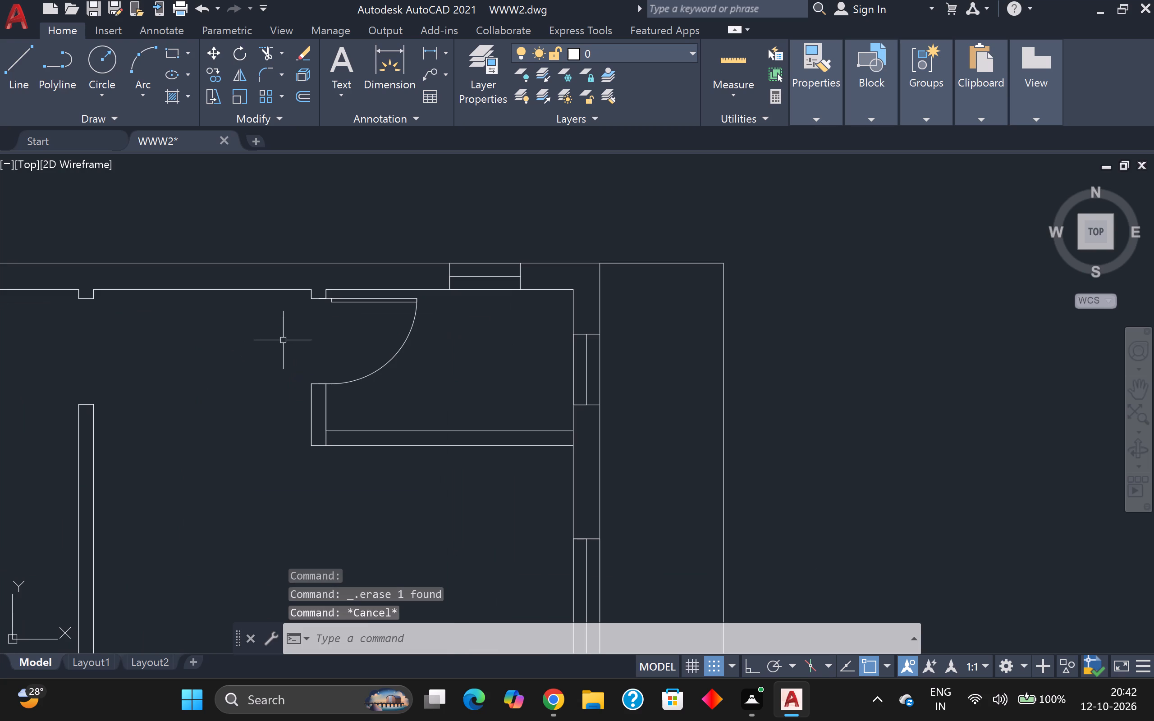
left_click(405, 334)
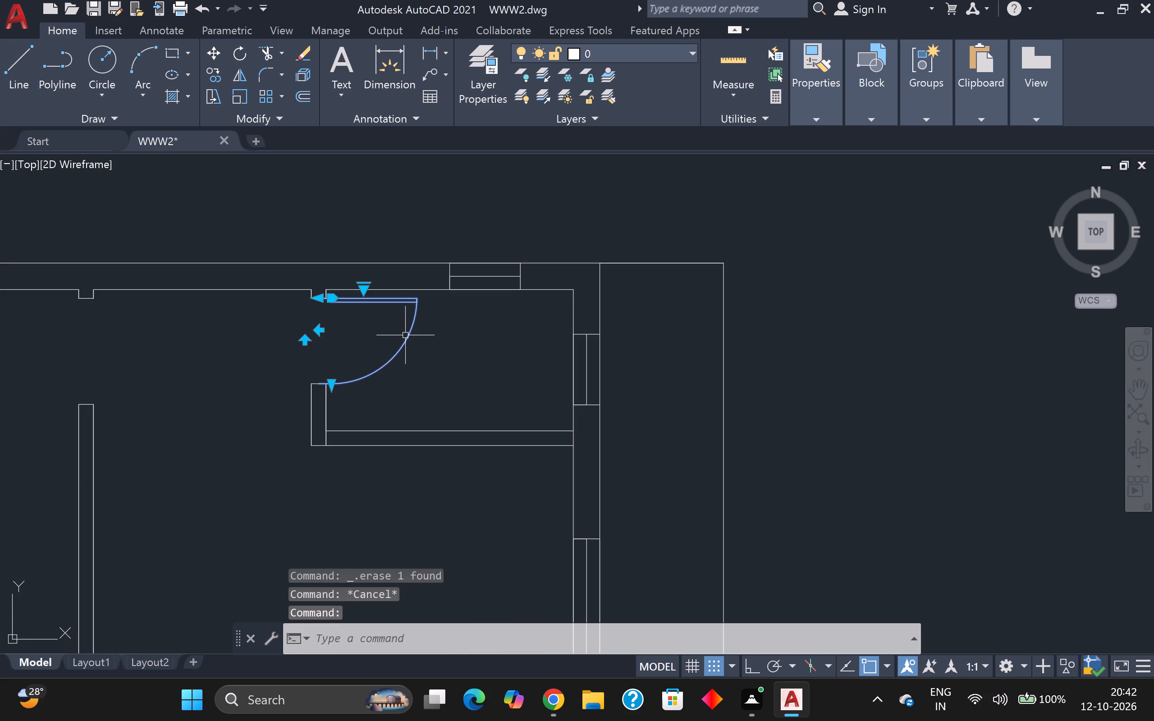
key("c")
key("o")
key("Return")
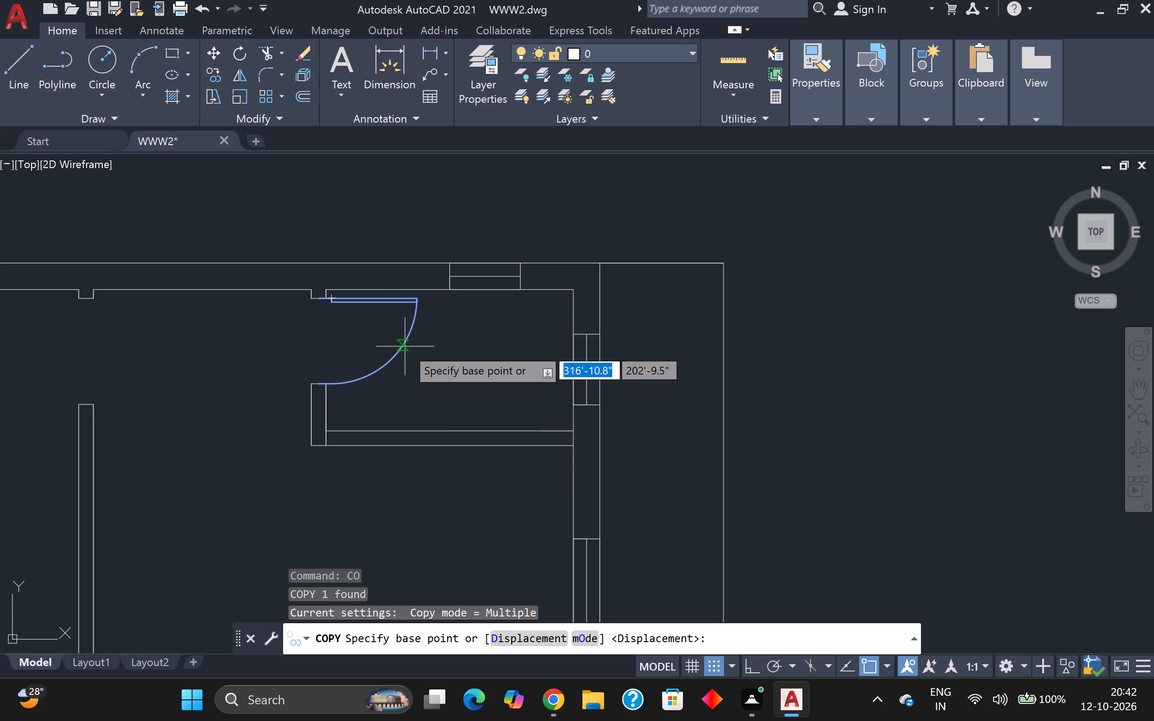
left_click(405, 347)
middle_click_drag(103, 358, 107, 358)
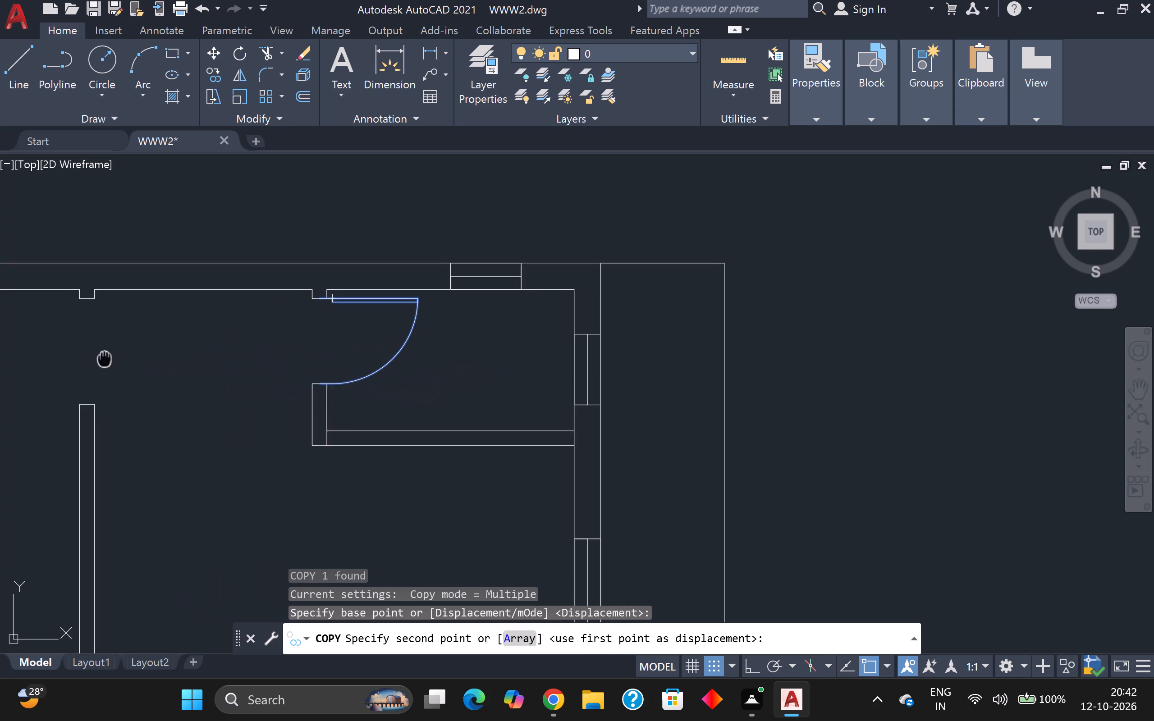
middle_click_drag(107, 358, 276, 392)
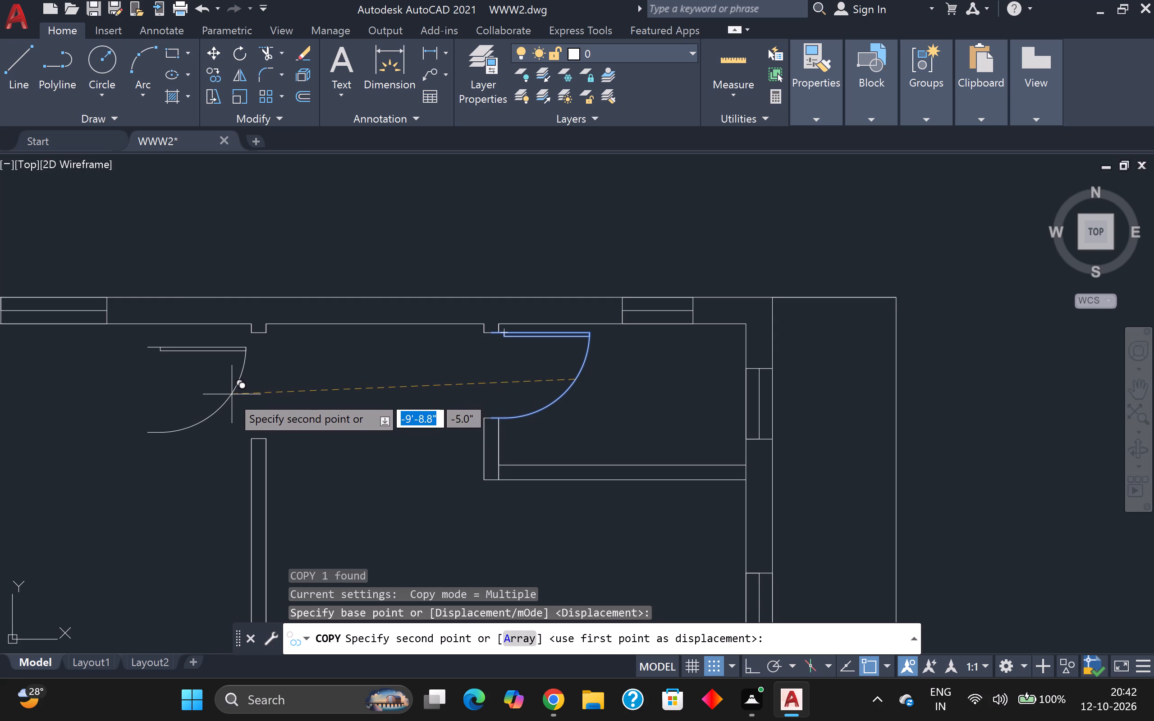
left_click(230, 395)
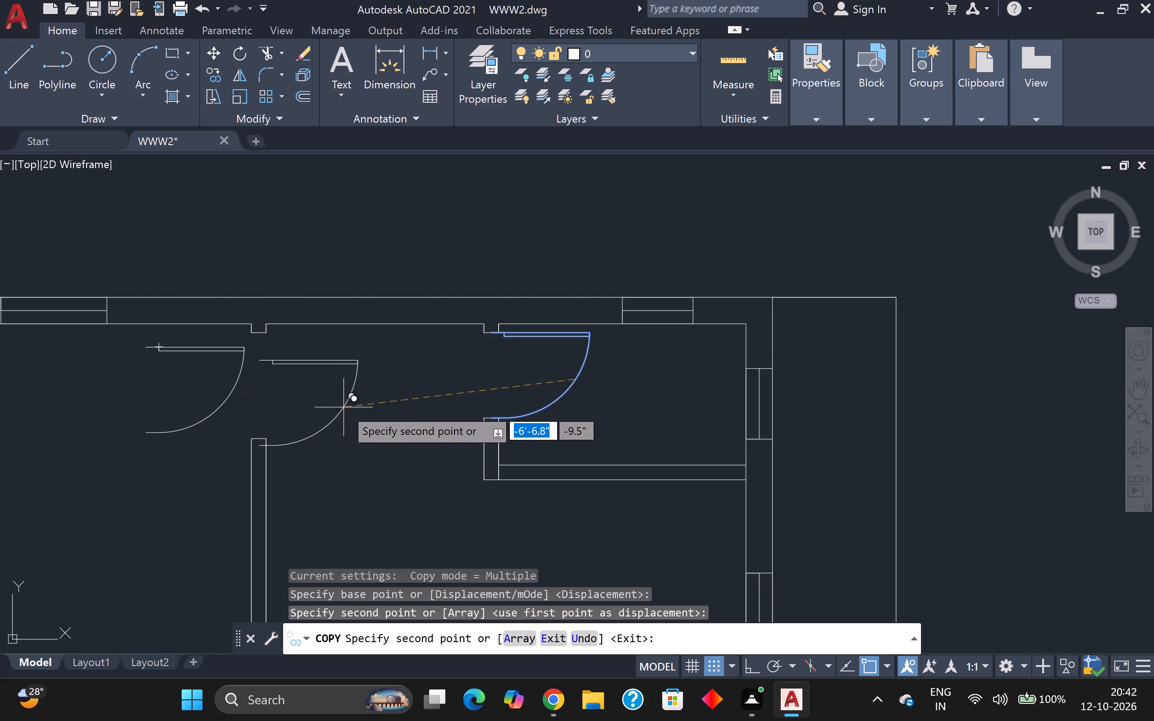
key("Escape")
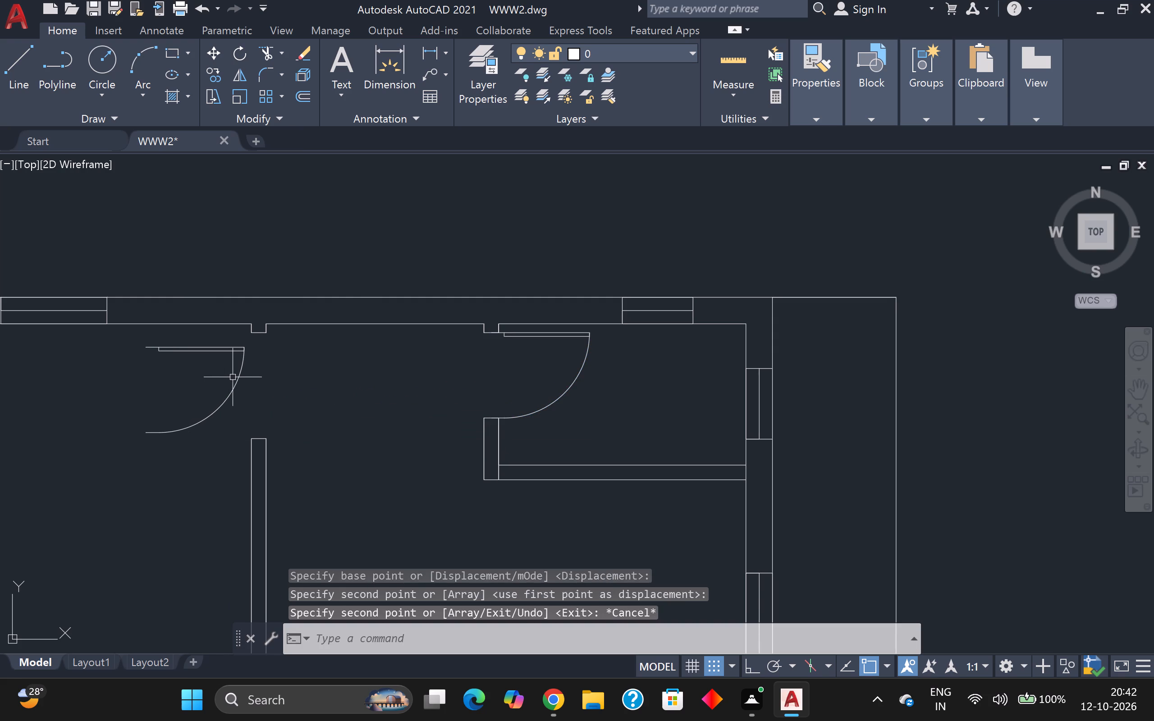
Flip the copied door in the northwest room so that it swings west instead of east.
left_click(238, 377)
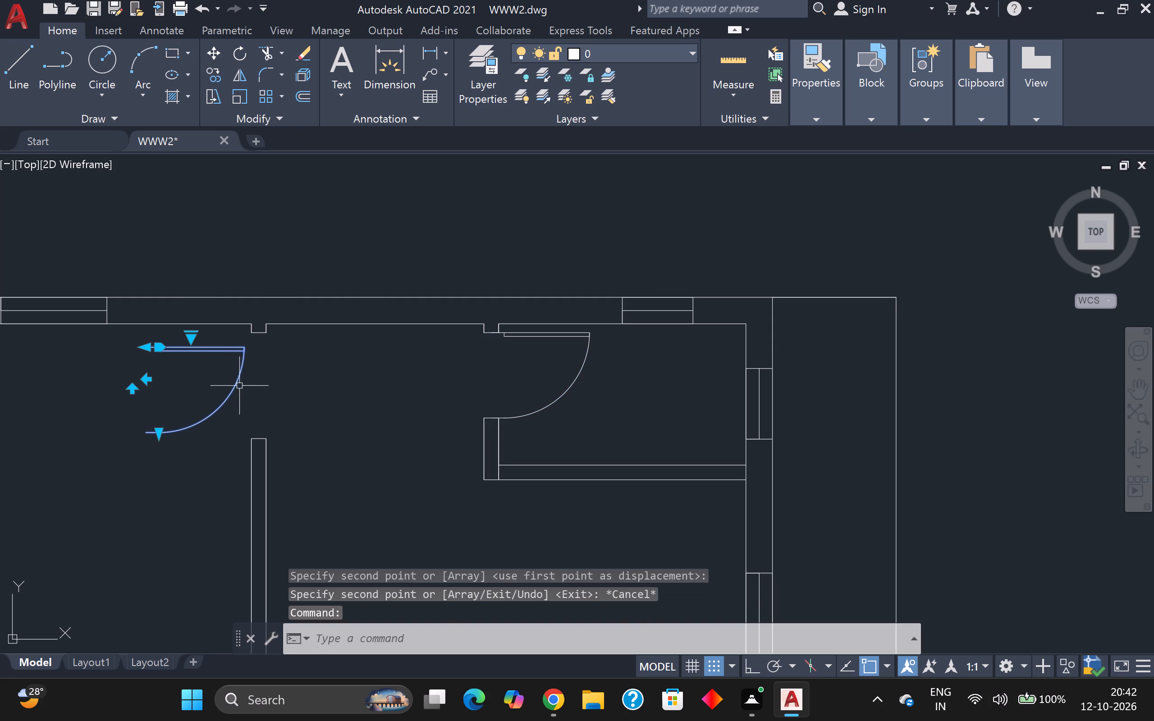
left_click(143, 380)
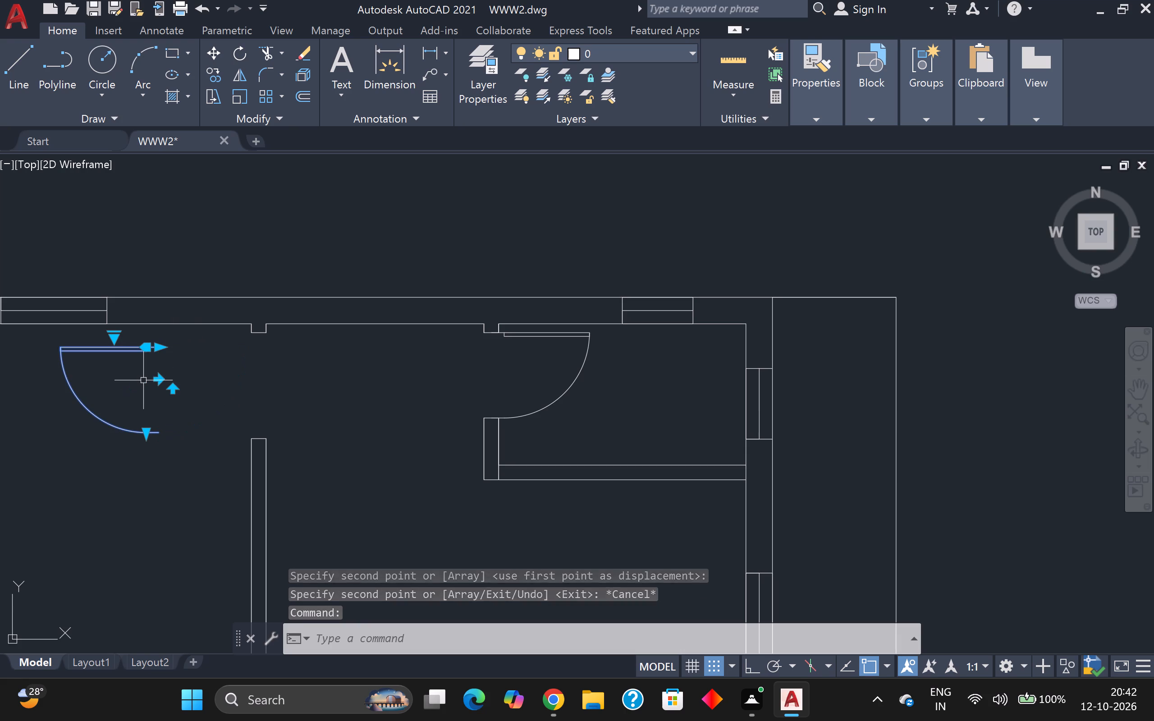
key("Escape")
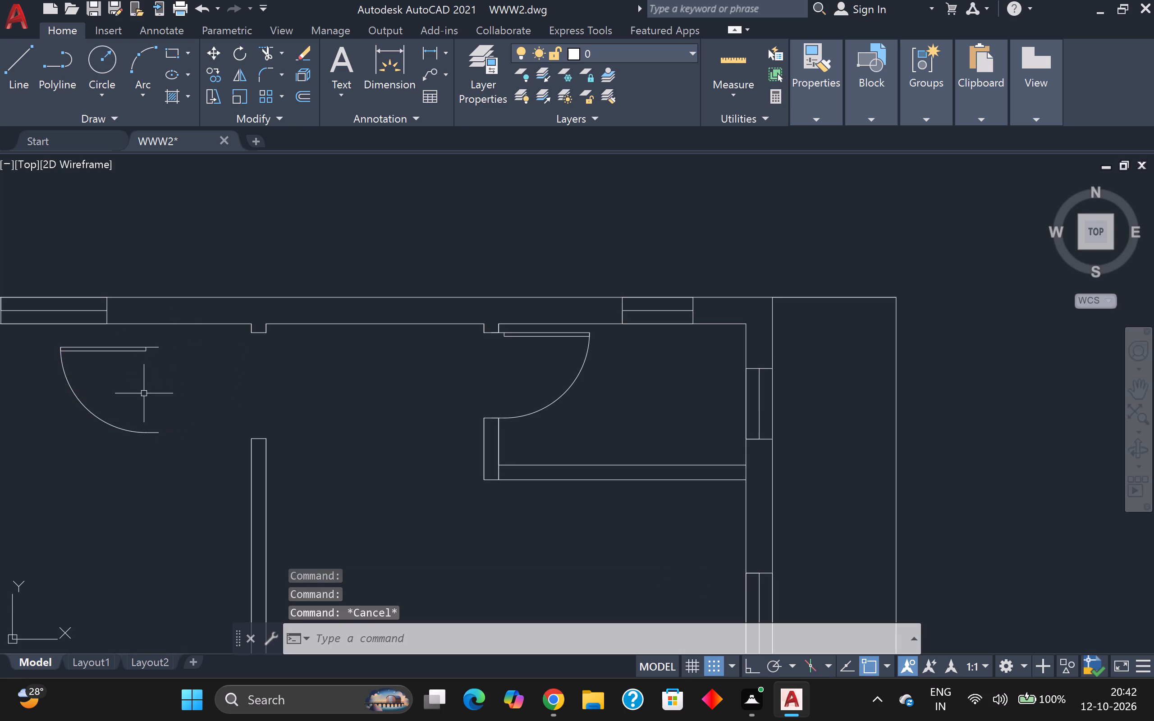
Align the copied door's two east line ends with the midpoints of the northwest room doorway's north and south jambs, scaling it to fit.
key("a")
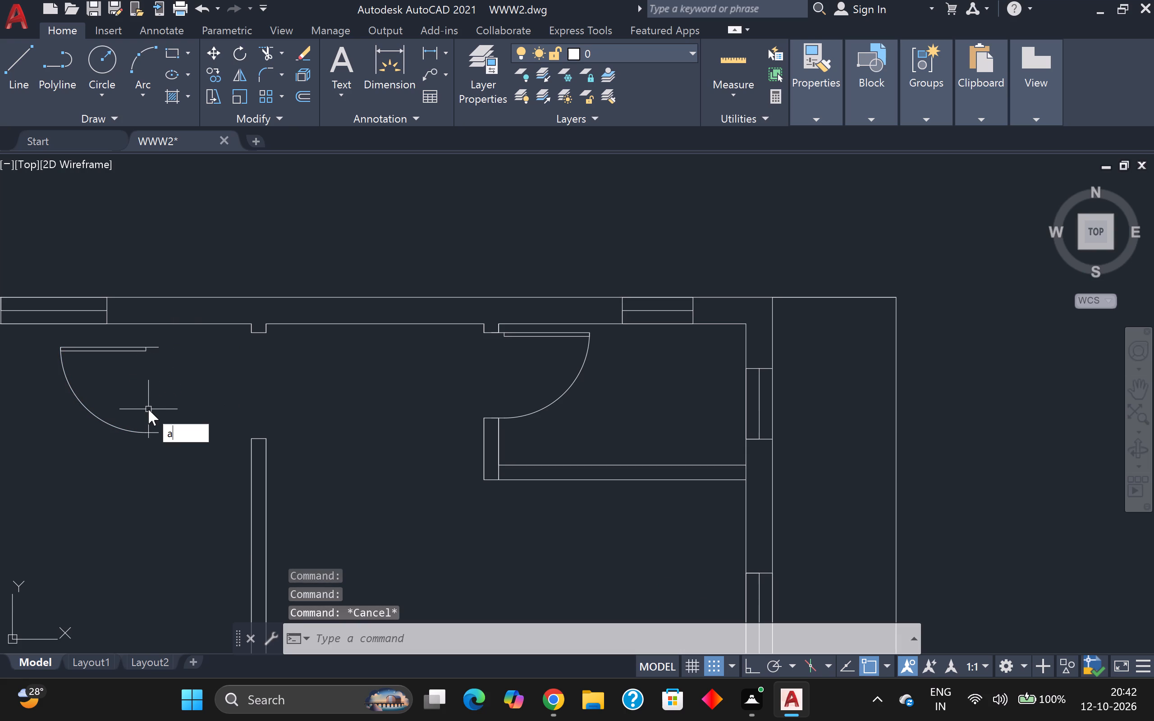
key("l")
key("Return")
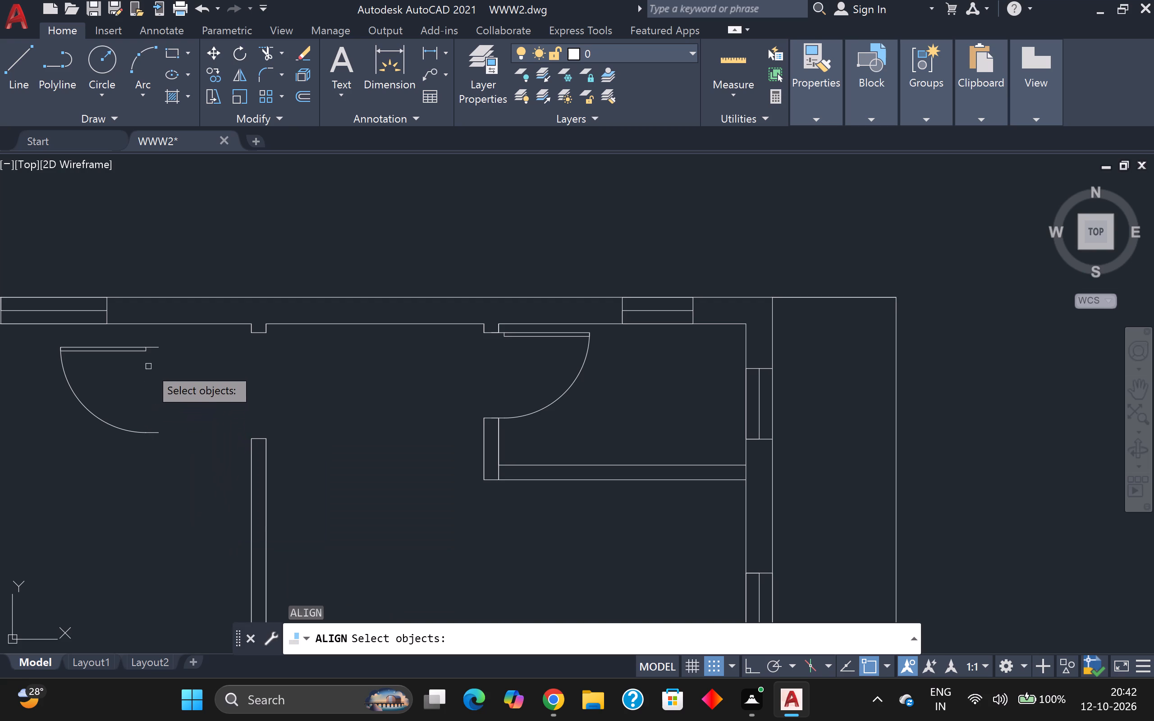
scroll(156, 350, "up", 2)
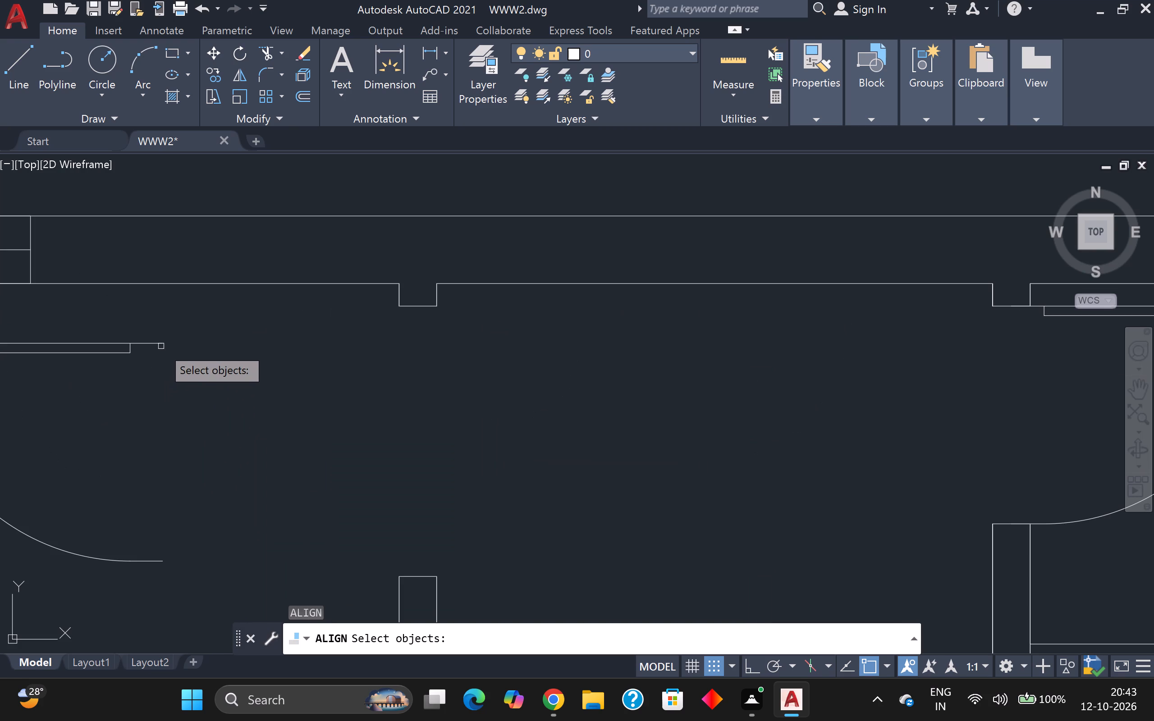
left_click(158, 342)
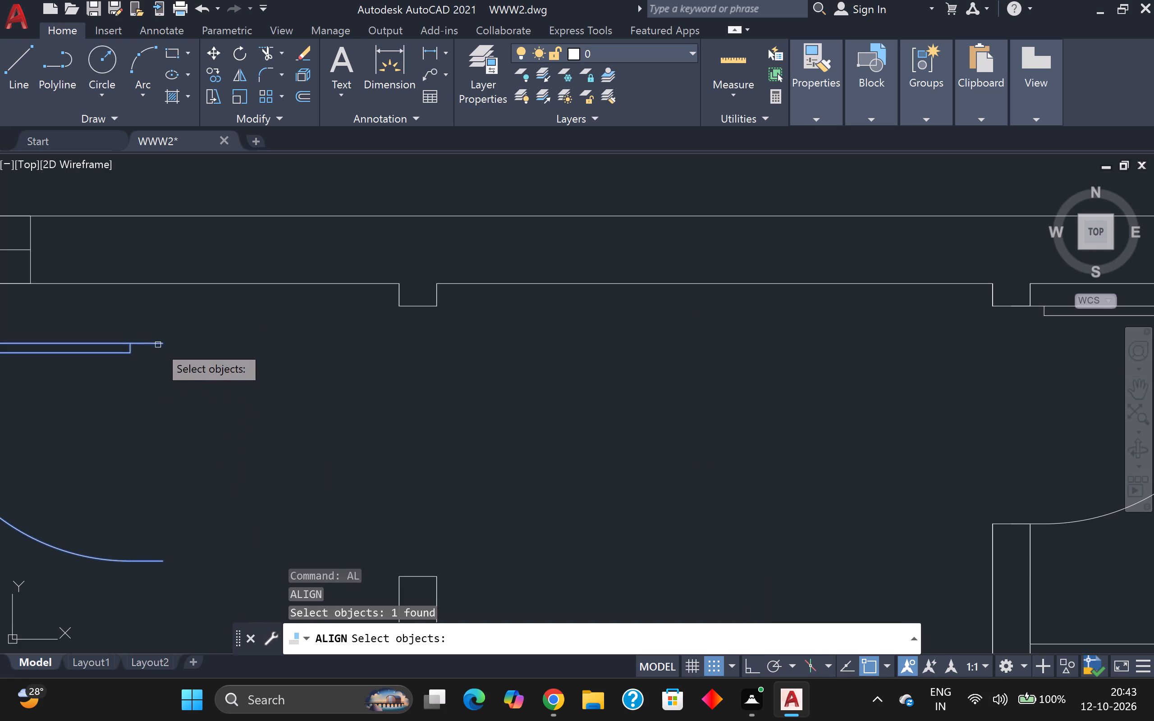
key("Return")
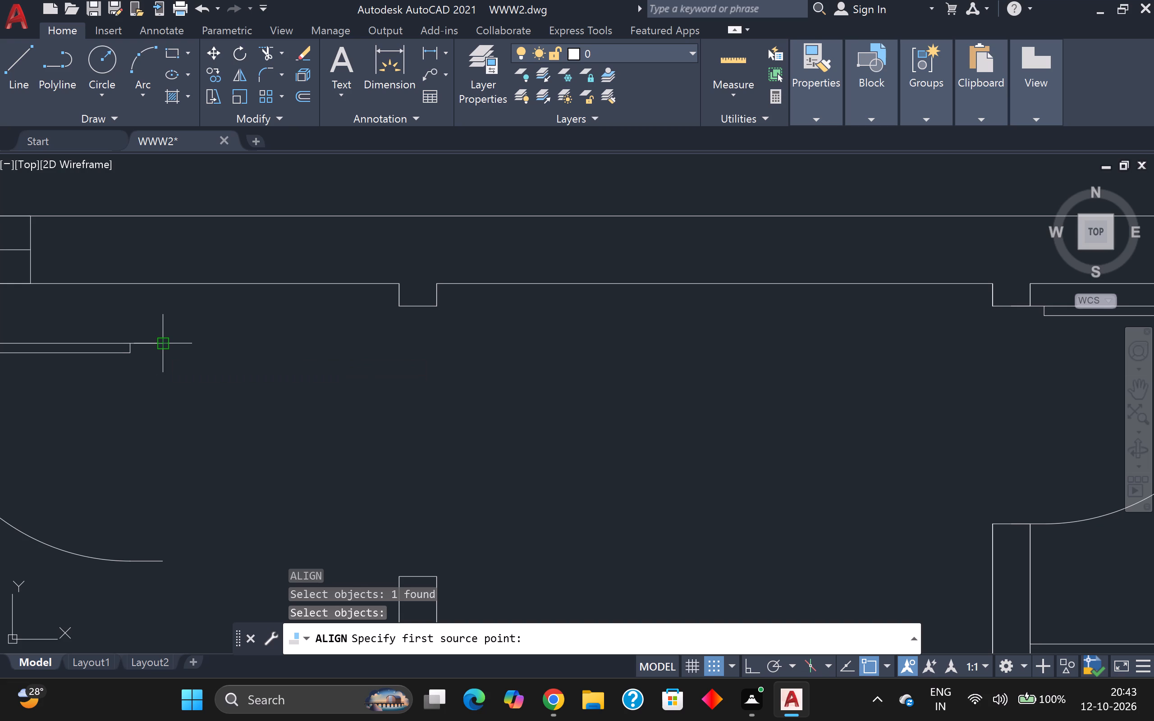
left_click(159, 346)
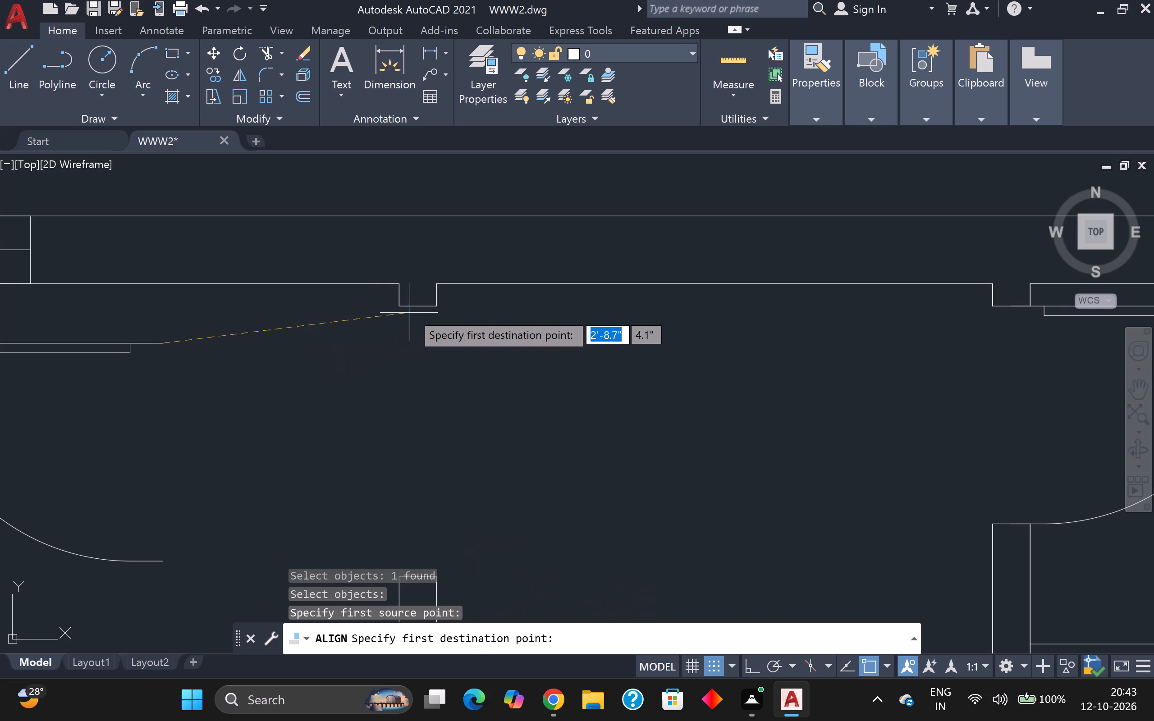
left_click(420, 310)
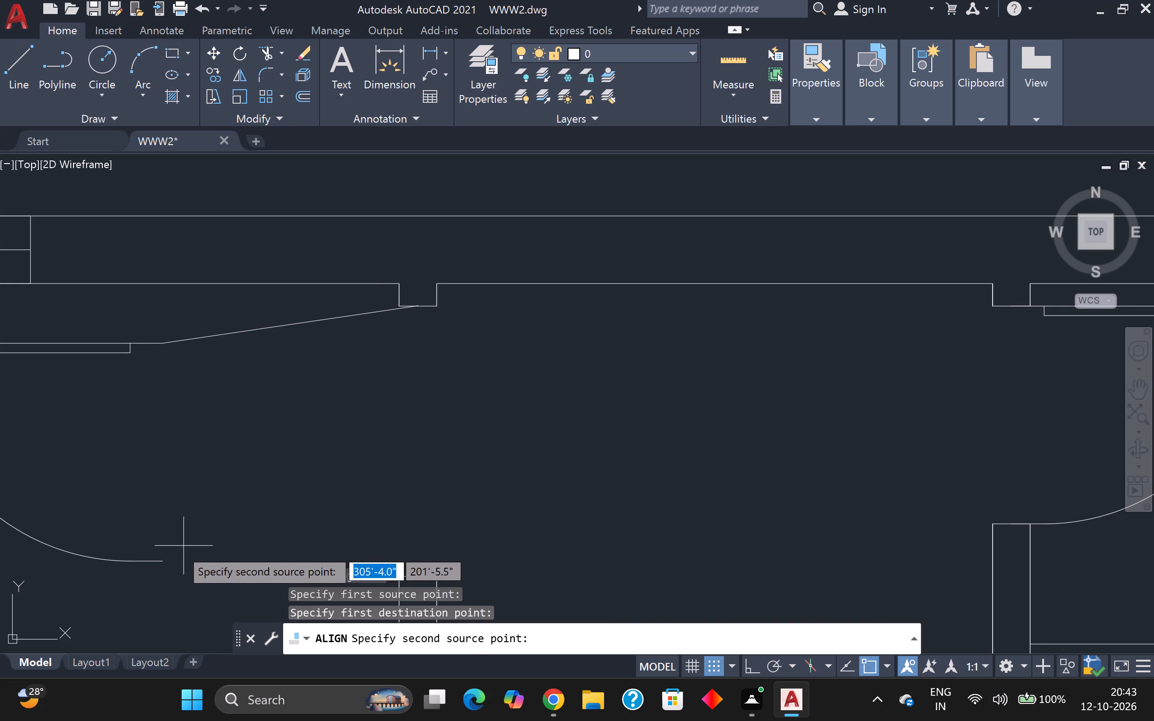
left_click(155, 561)
middle_click_drag(389, 478, 398, 342)
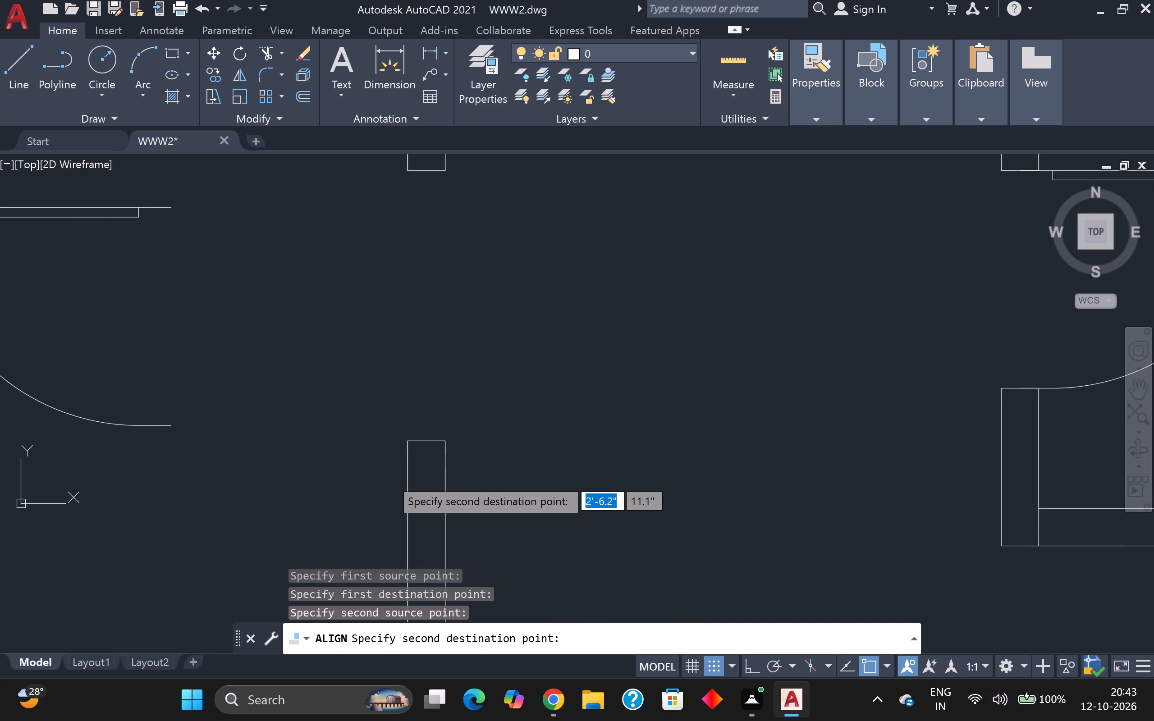
left_click(428, 442)
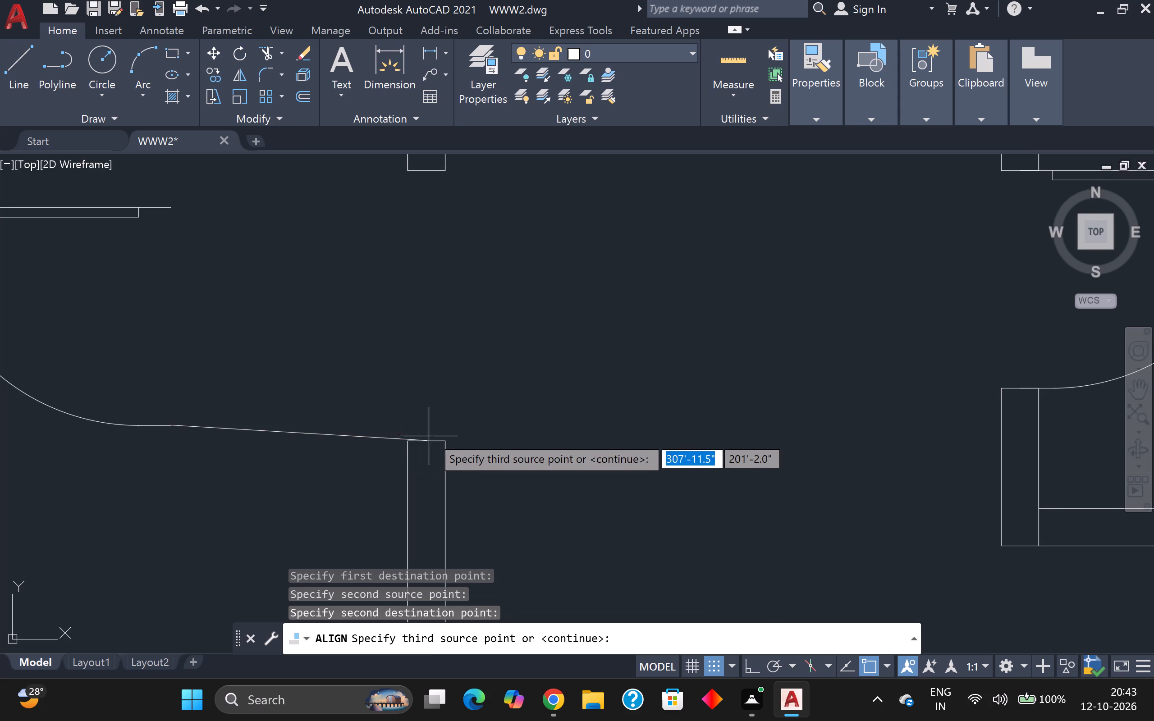
key("Return")
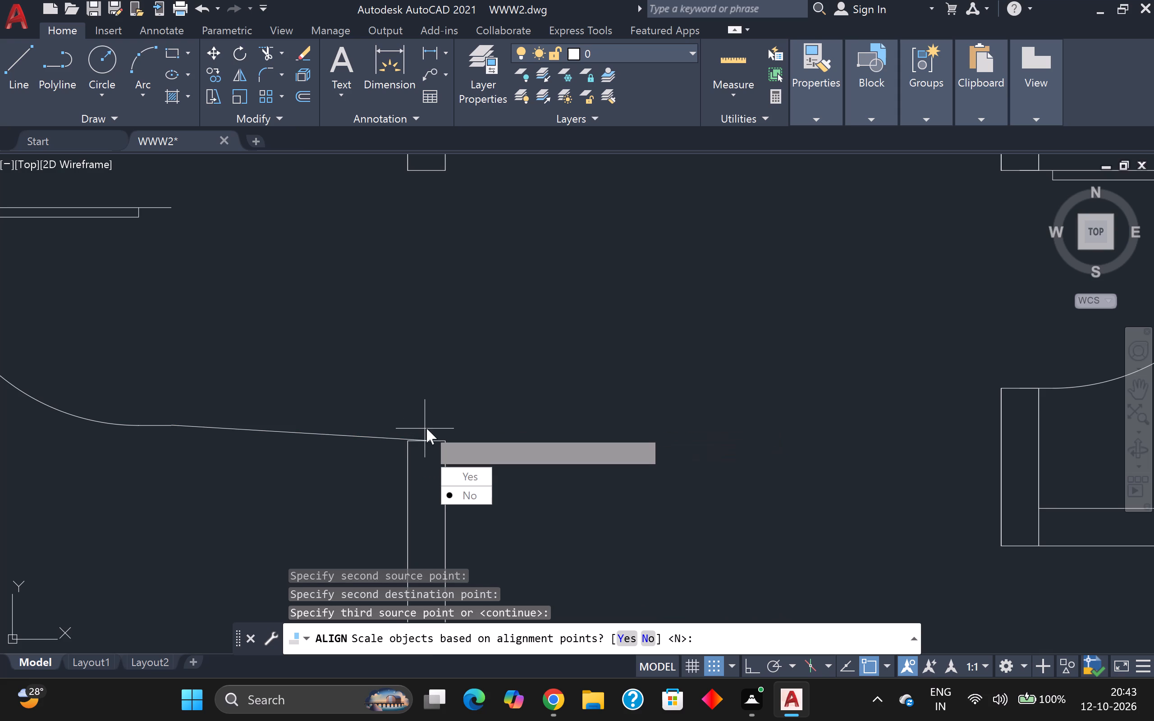
left_click_drag(448, 473, 426, 428)
Examine the door placement in all three units and the area around the staircase.
scroll(445, 397, "down", 1)
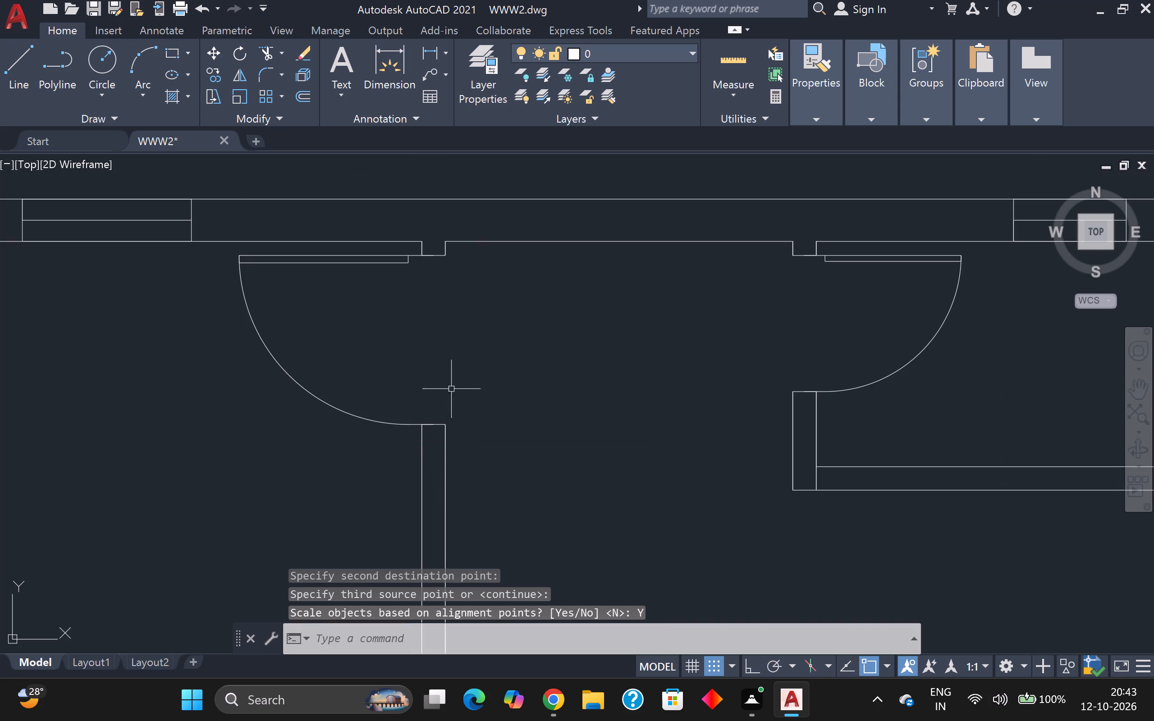
scroll(461, 373, "down", 3)
scroll(476, 423, "down", 1)
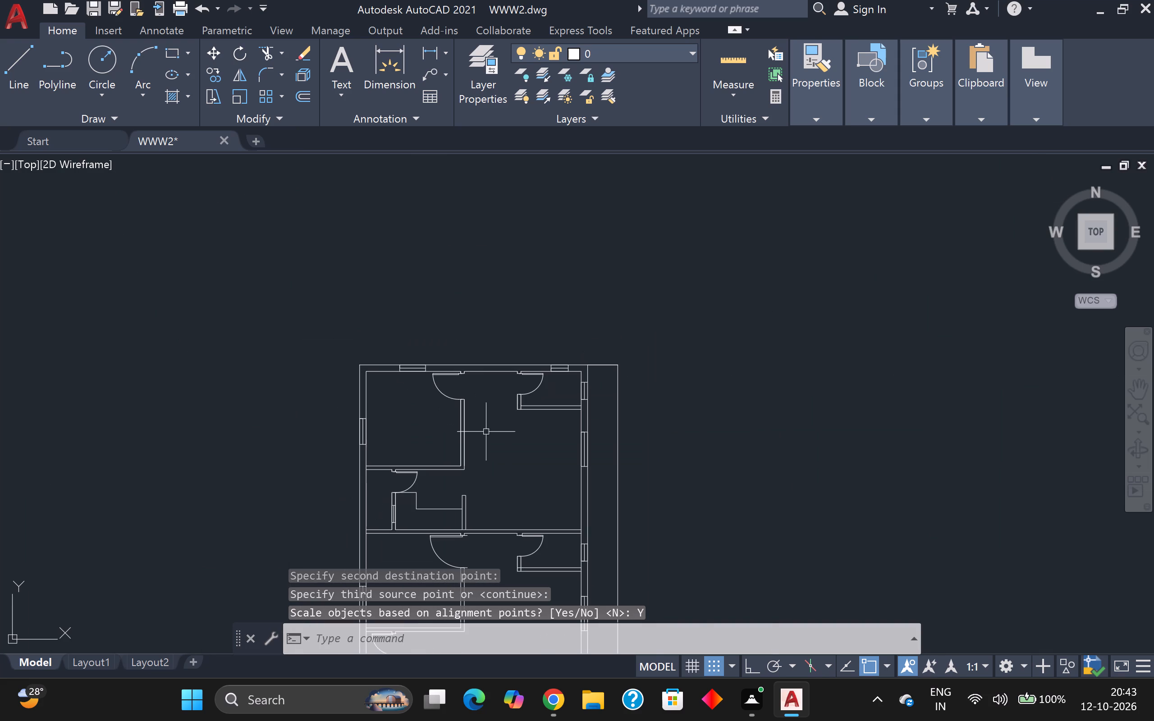
middle_click_drag(507, 455, 551, 263)
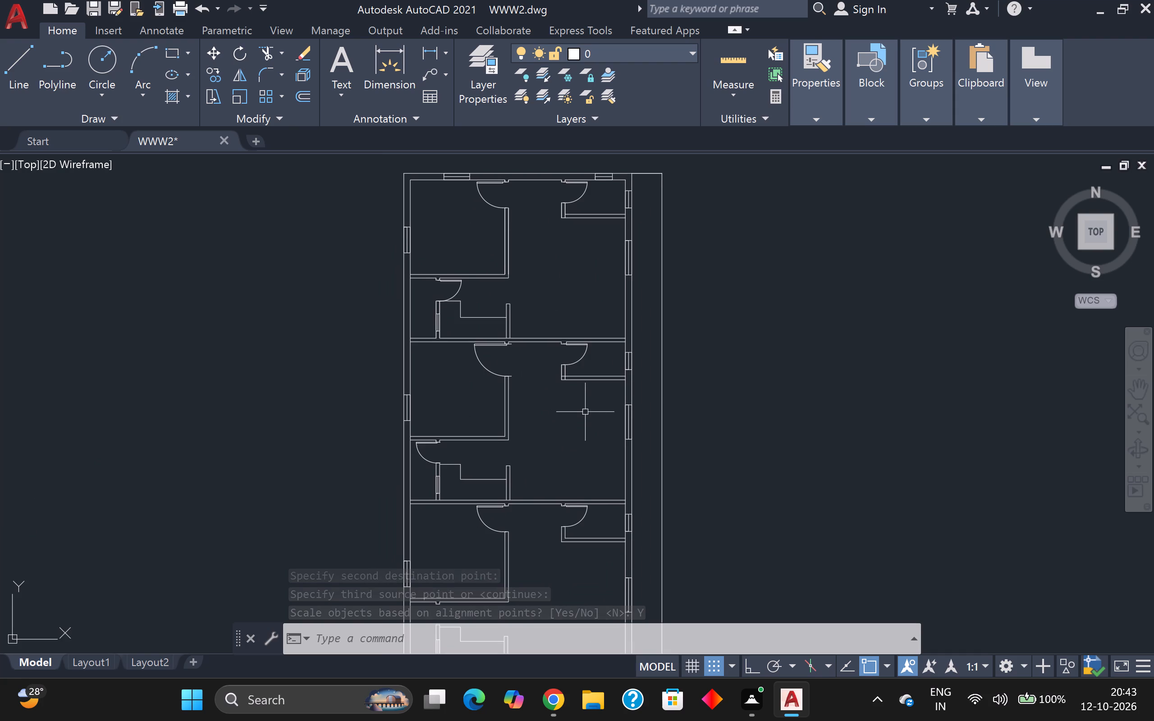
middle_click_drag(585, 410, 559, 265)
scroll(559, 265, "up", 1)
scroll(525, 415, "down", 2)
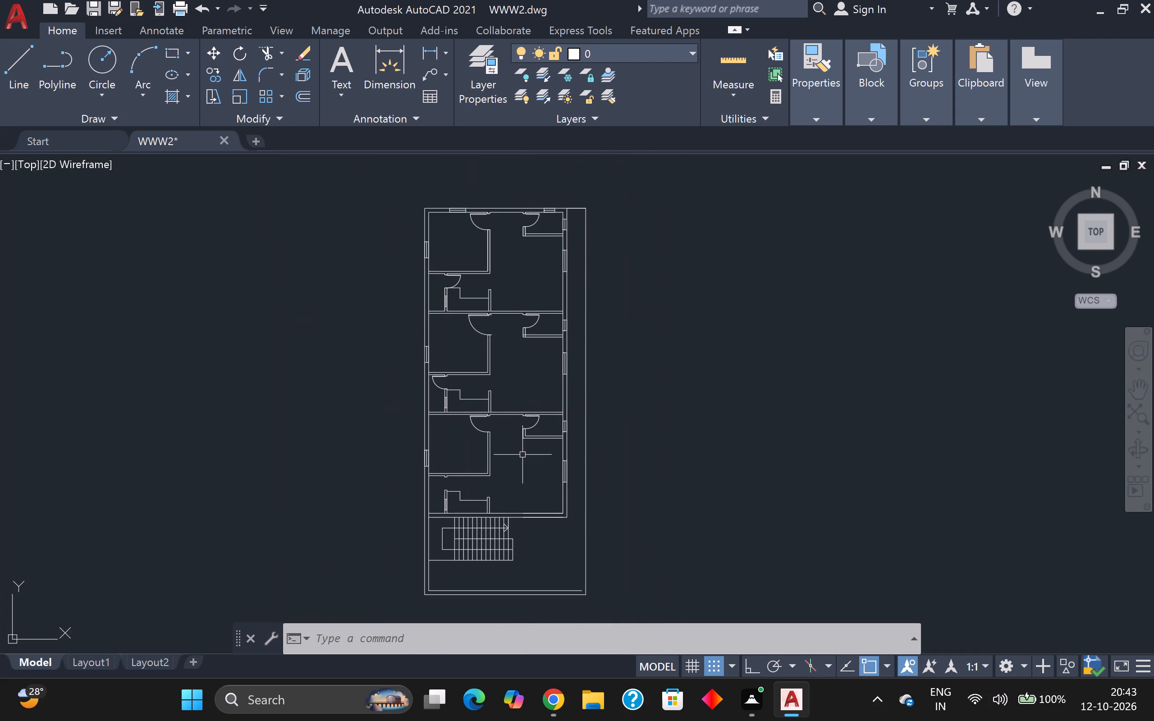
middle_click_drag(522, 453, 504, 308)
scroll(513, 363, "up", 3)
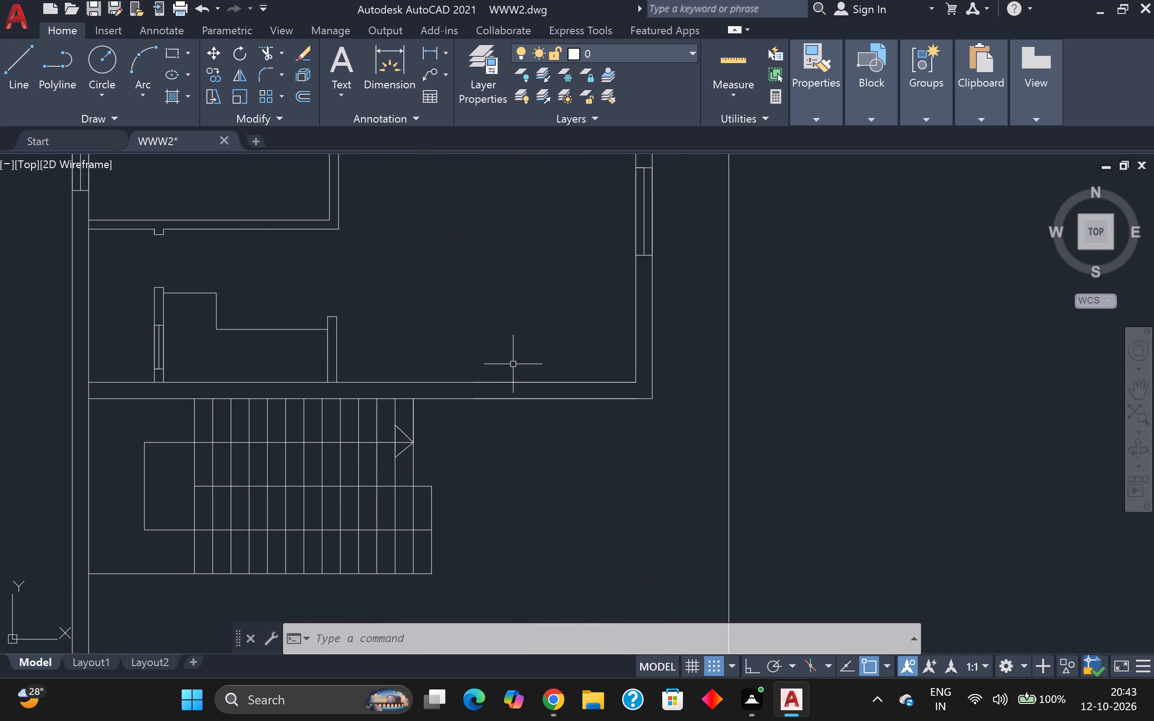
scroll(509, 299, "down", 2)
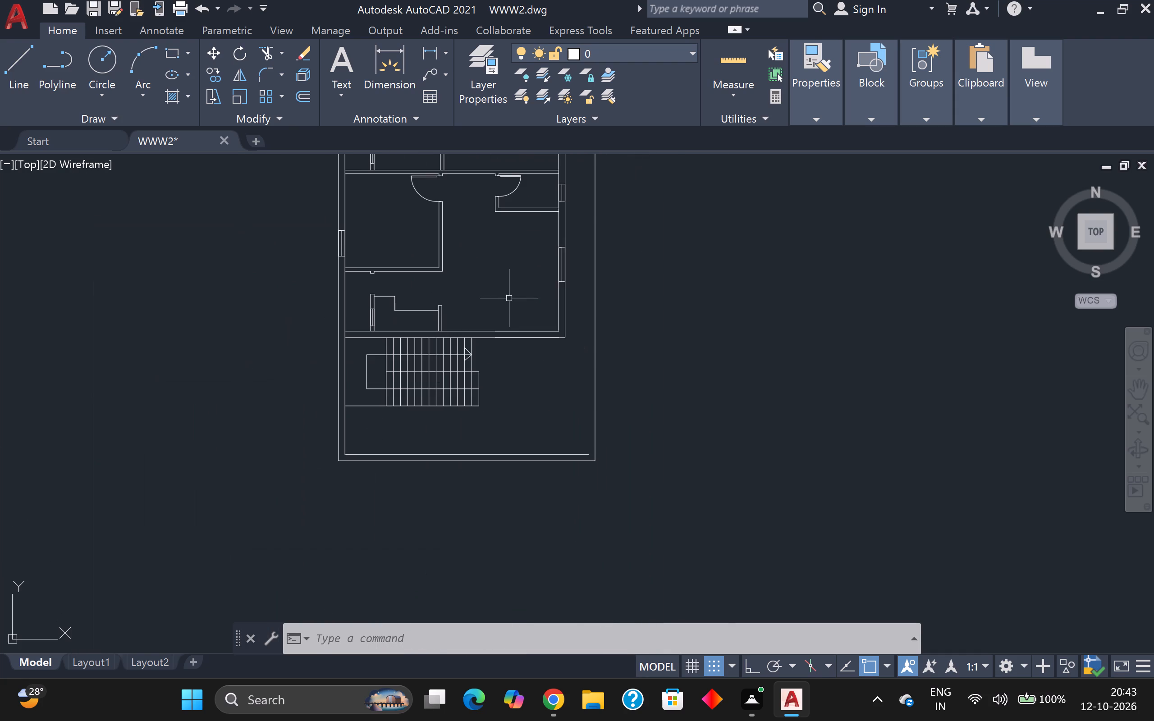
Flip the door south of the northern unit's northwest room so that it swings west instead of east.
middle_click_drag(534, 276, 495, 665)
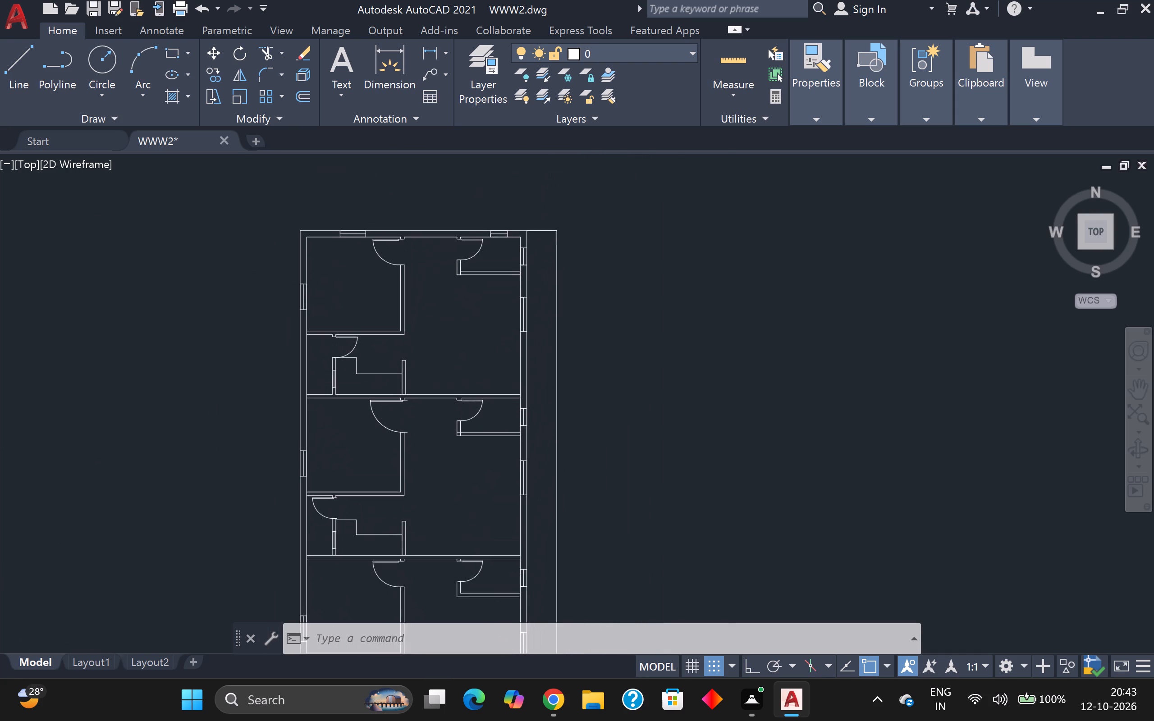
middle_click_drag(495, 665, 493, 679)
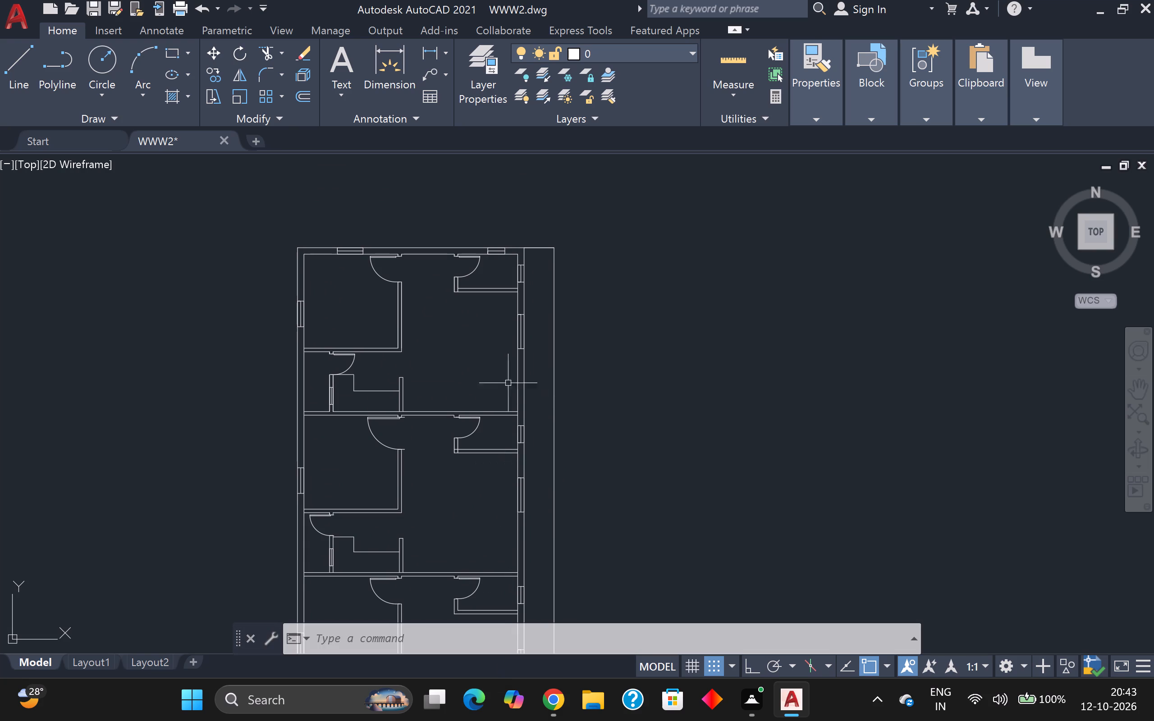
left_click(353, 357)
scroll(320, 347, "up", 5)
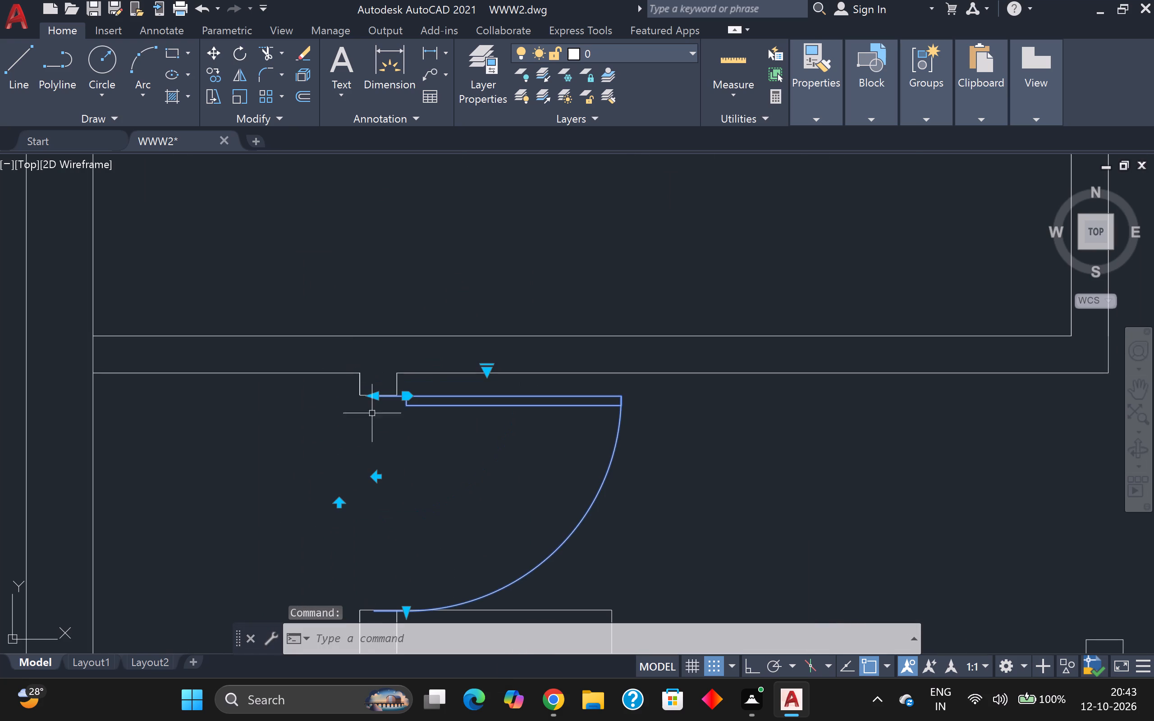
left_click(379, 476)
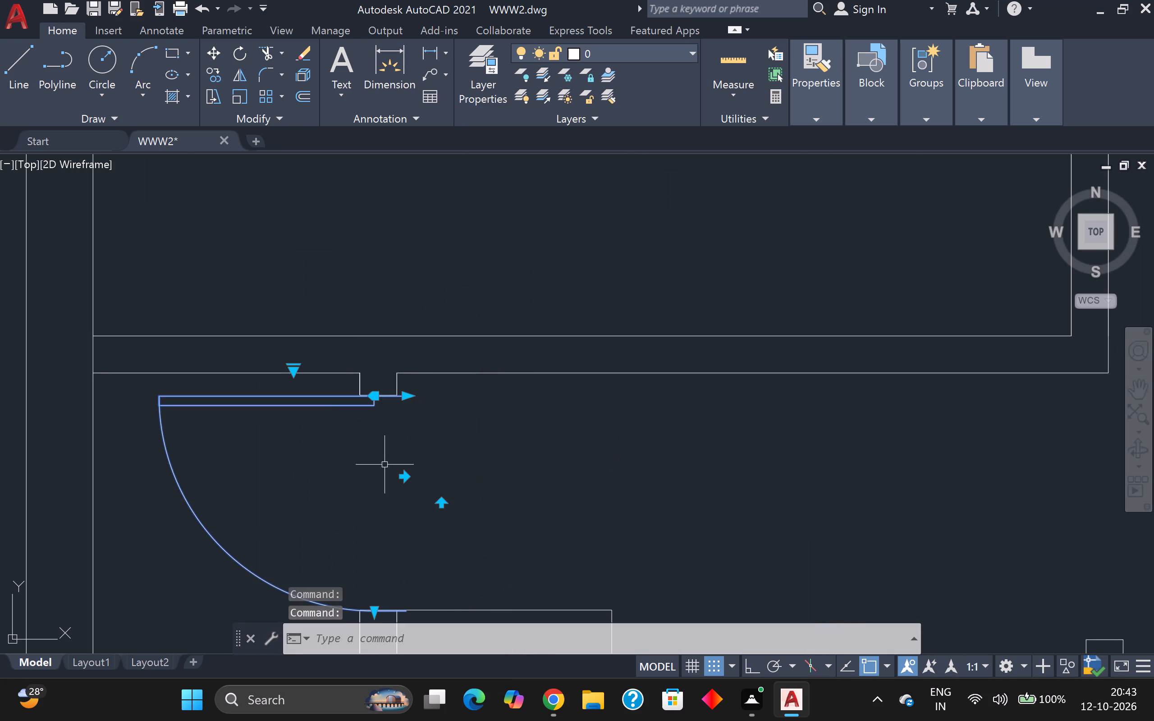
scroll(385, 462, "down", 1)
key("Escape")
Check the doorways from the northern unit down to the southern unit for missing doors.
scroll(384, 443, "down", 4)
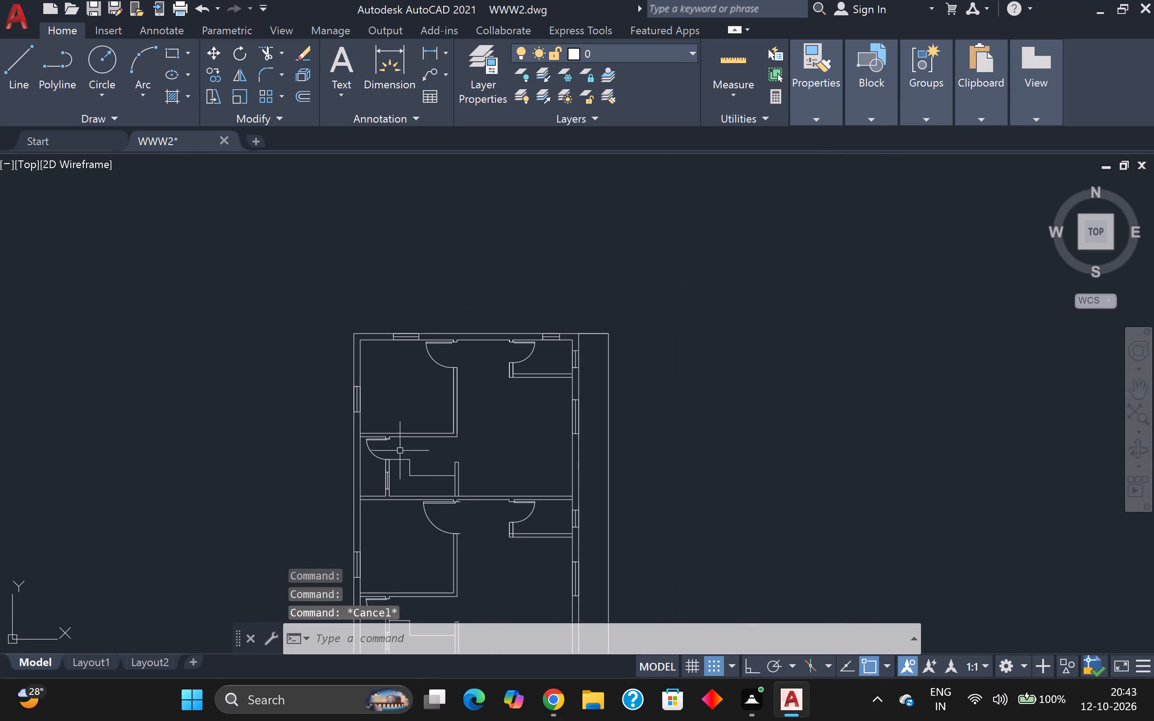
middle_click_drag(479, 532, 487, 475)
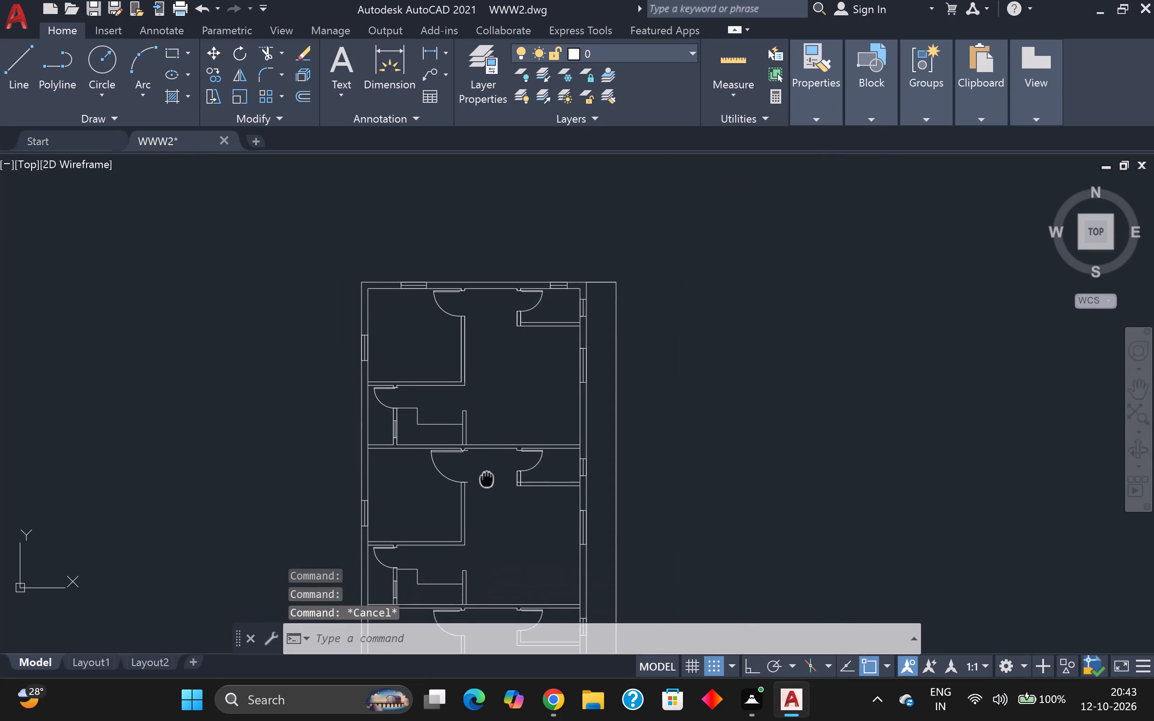
middle_click_drag(487, 475, 489, 439)
middle_click_drag(515, 491, 514, 415)
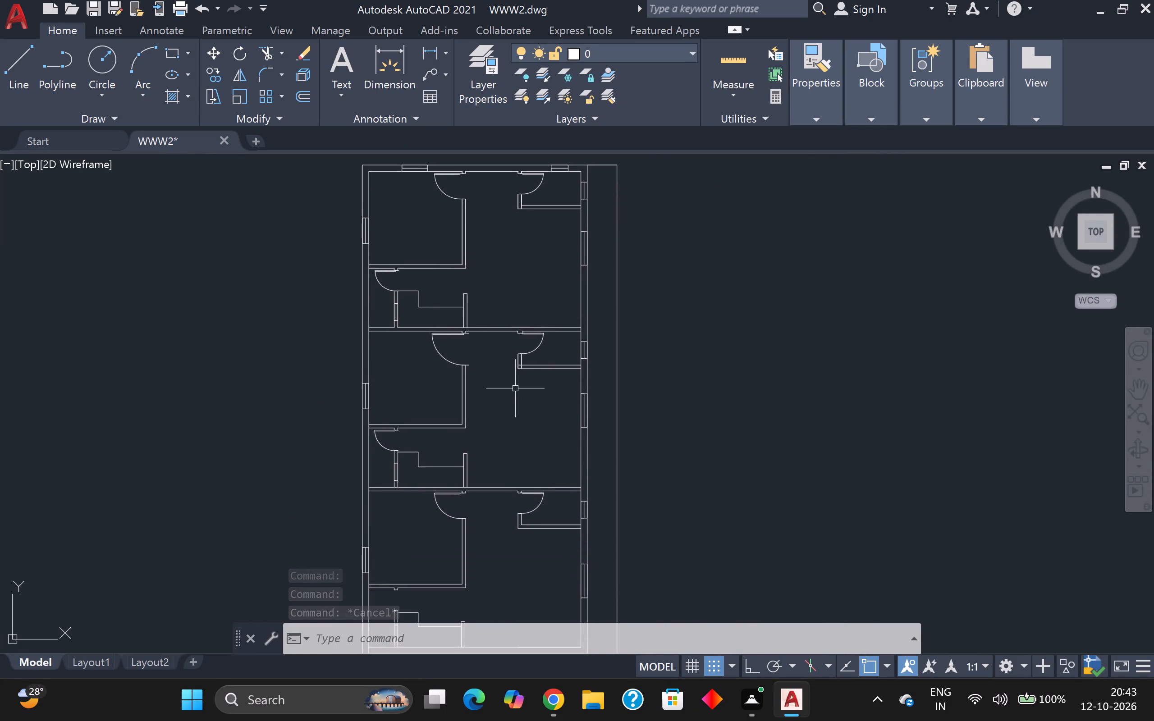
scroll(521, 465, "down", 2)
scroll(510, 523, "up", 2)
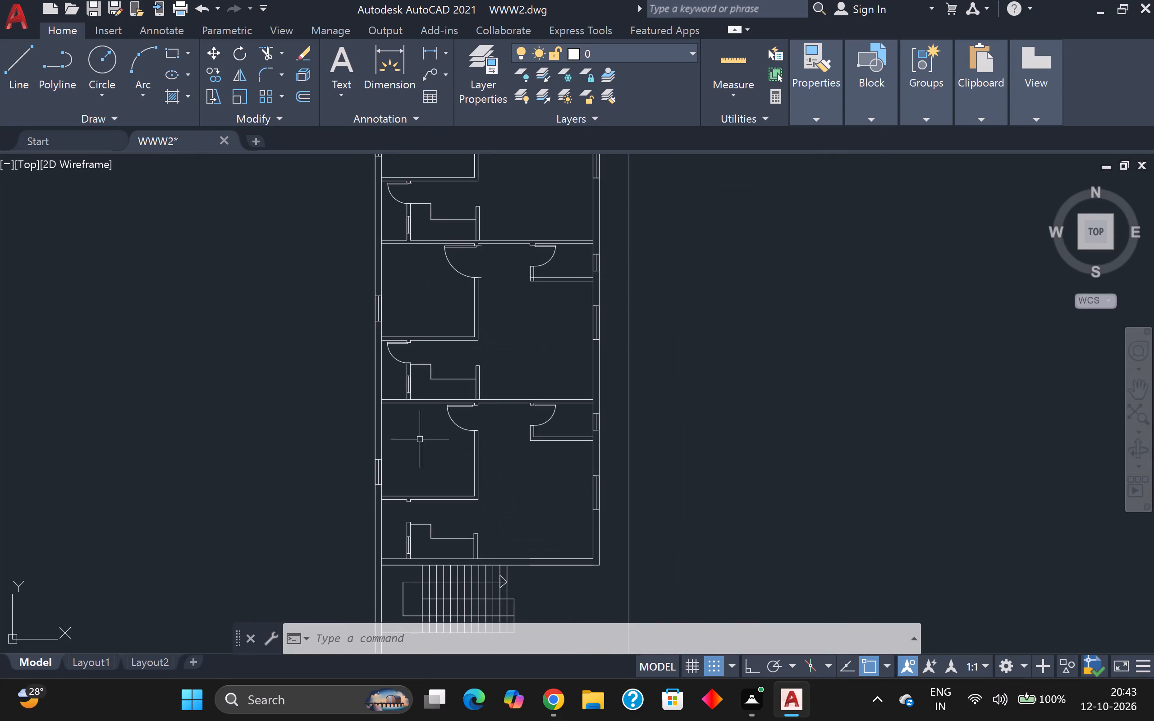
Copy the door south of the middle unit's northwest room into the matching doorway of the southern unit.
left_click(392, 344)
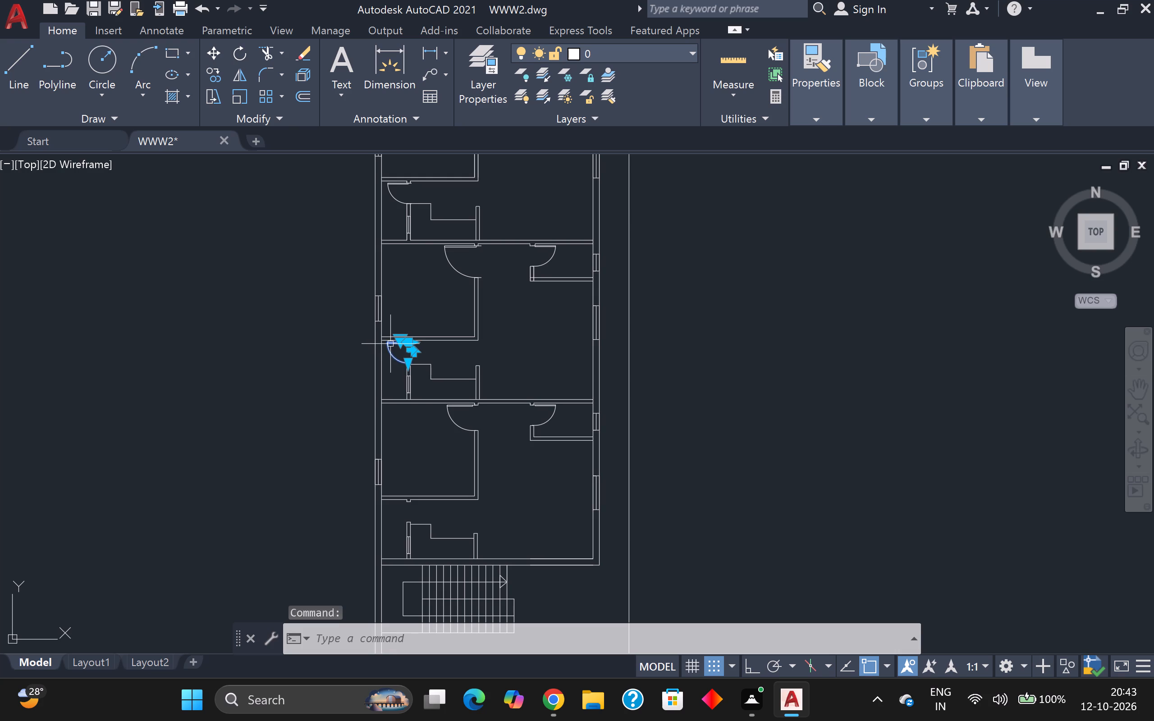
type("co")
key("Return")
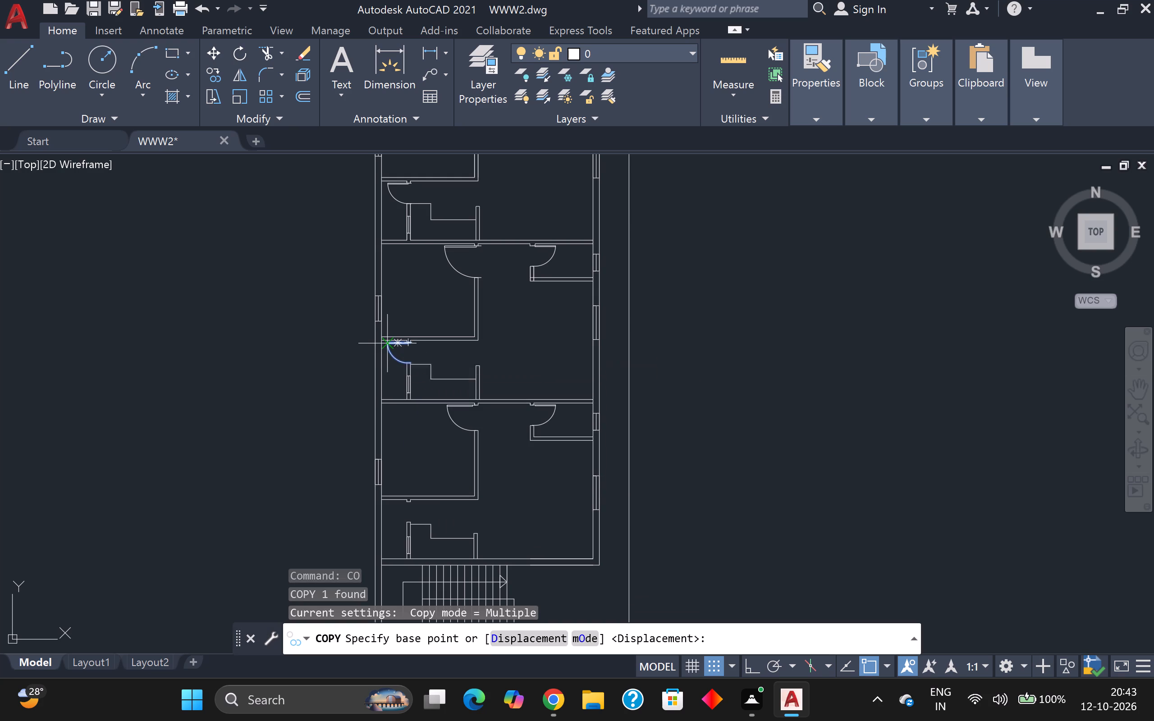
left_click(396, 342)
scroll(405, 510, "up", 1)
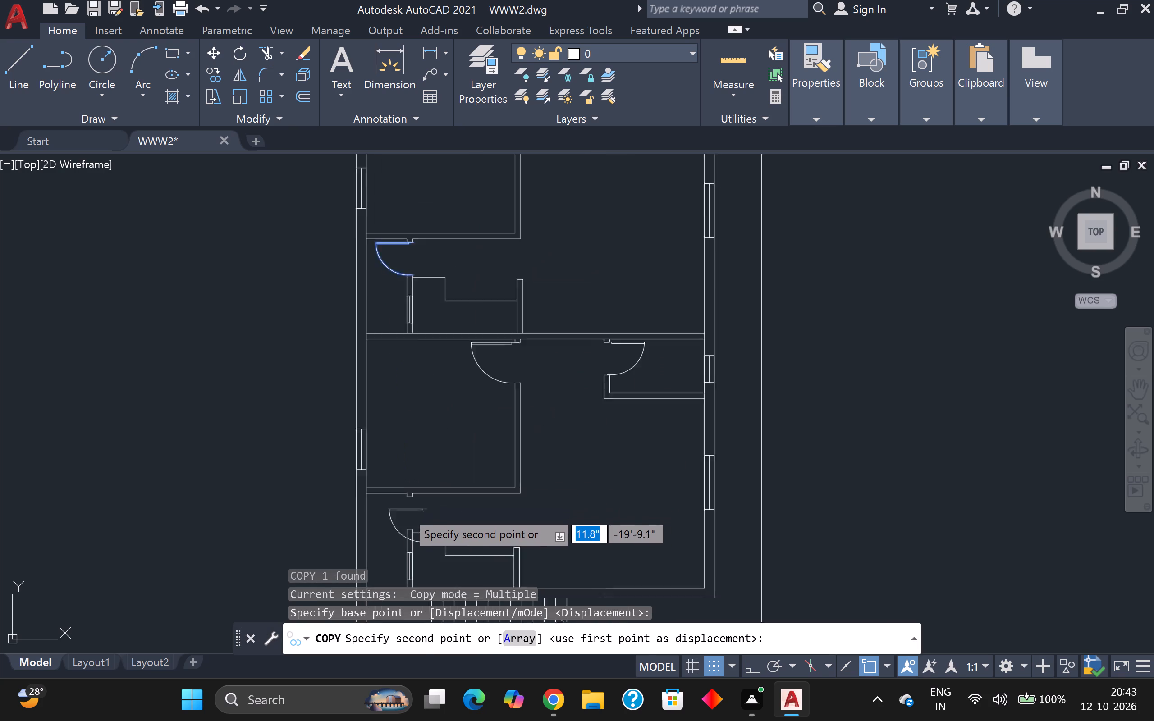
scroll(405, 510, "up", 3)
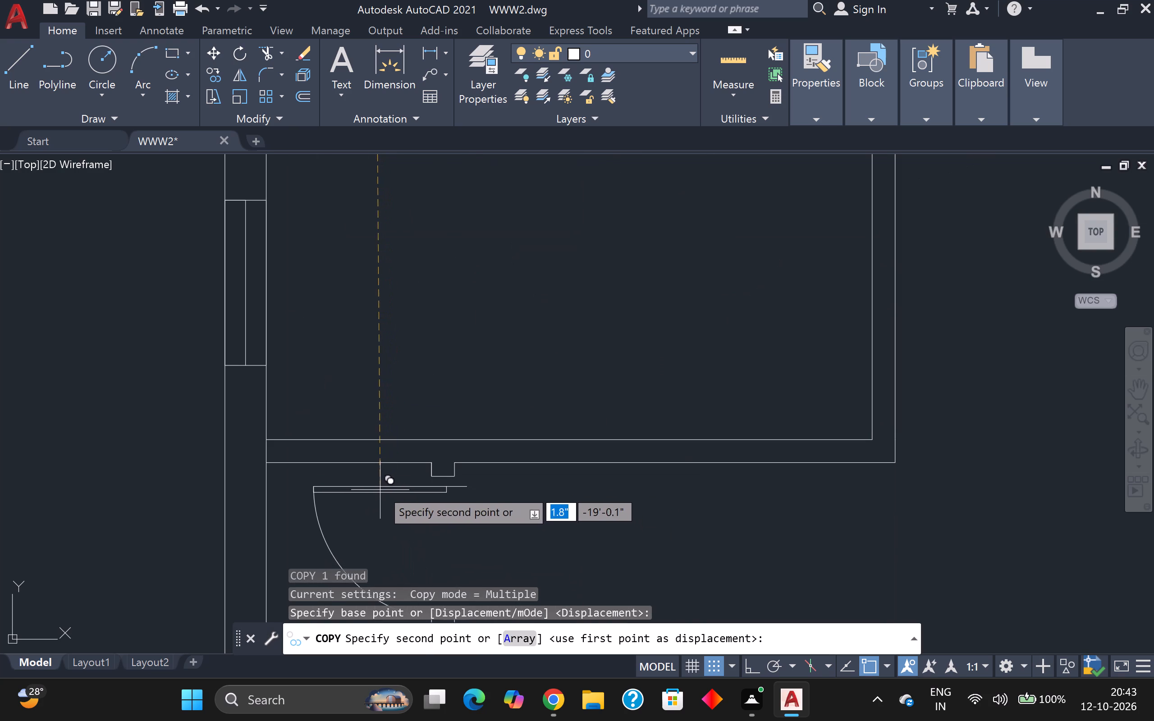
scroll(360, 479, "down", 1)
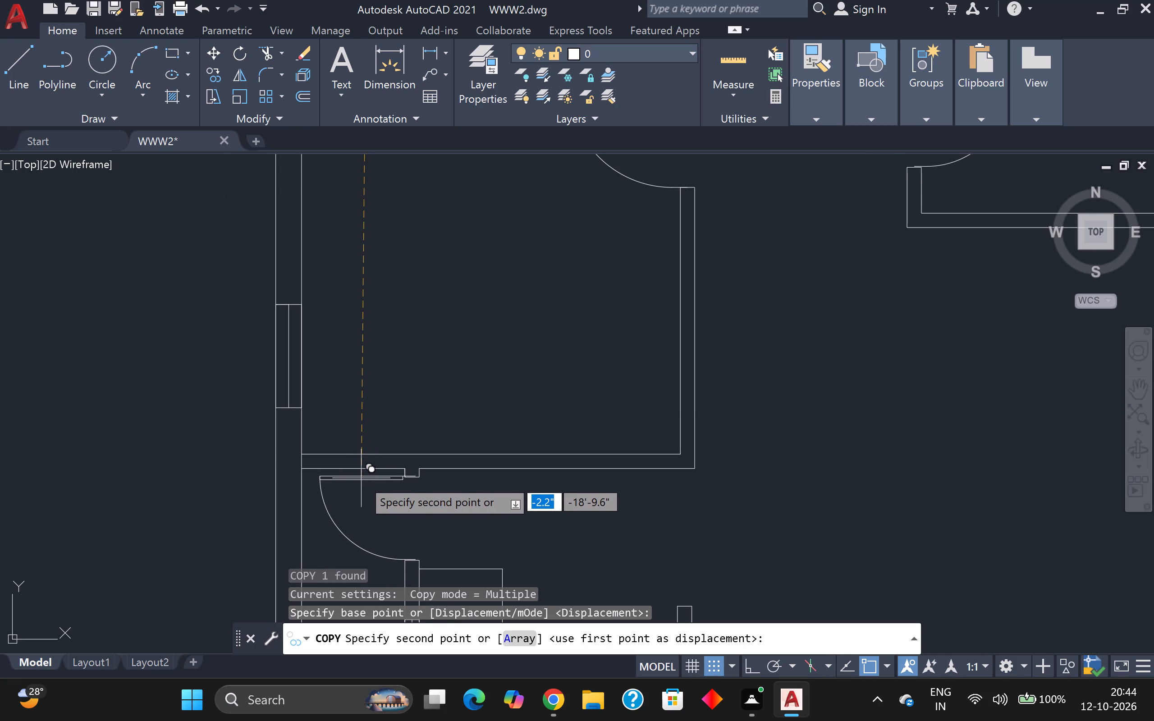
left_click(361, 478)
scroll(383, 489, "down", 2)
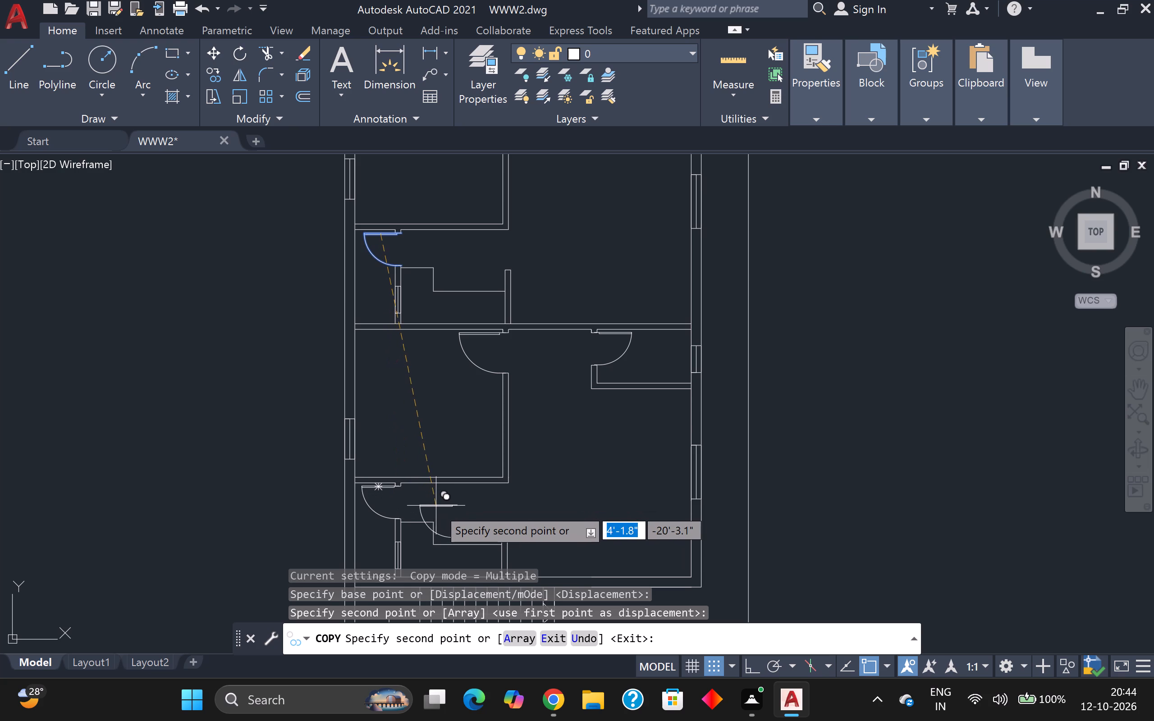
key("Escape")
Assign all nine door blocks across the northern, middle and southern units to the doors layer.
scroll(410, 494, "up", 3)
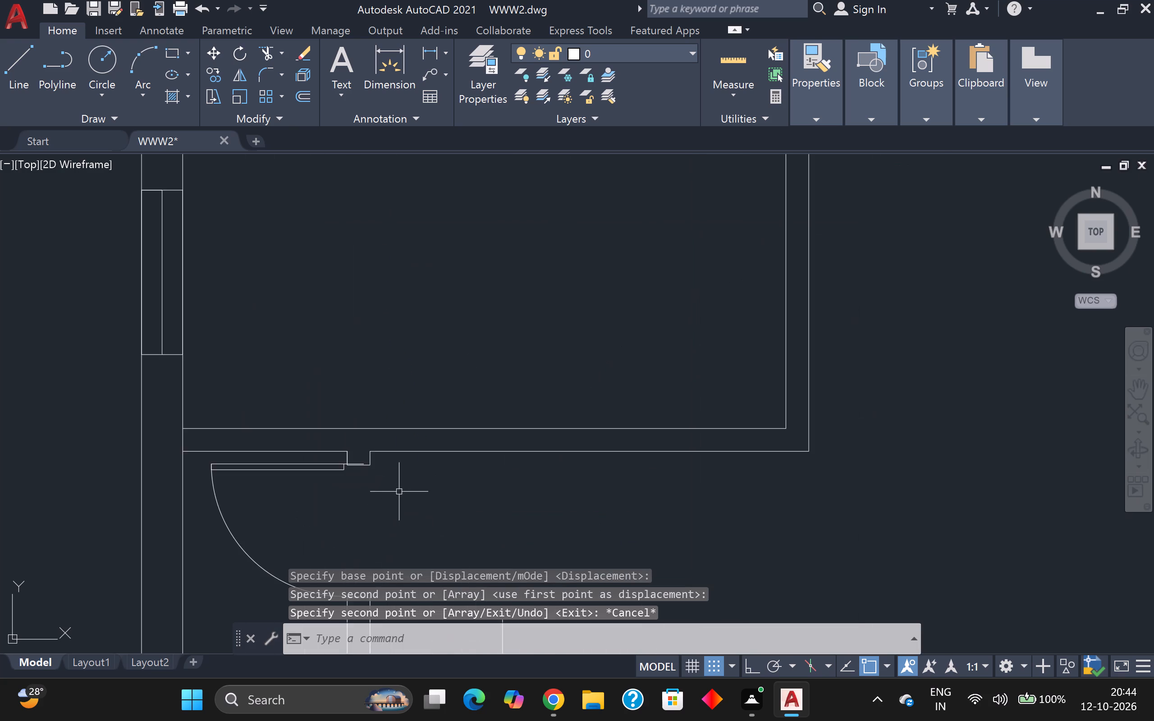
scroll(386, 485, "up", 4)
scroll(362, 471, "down", 10)
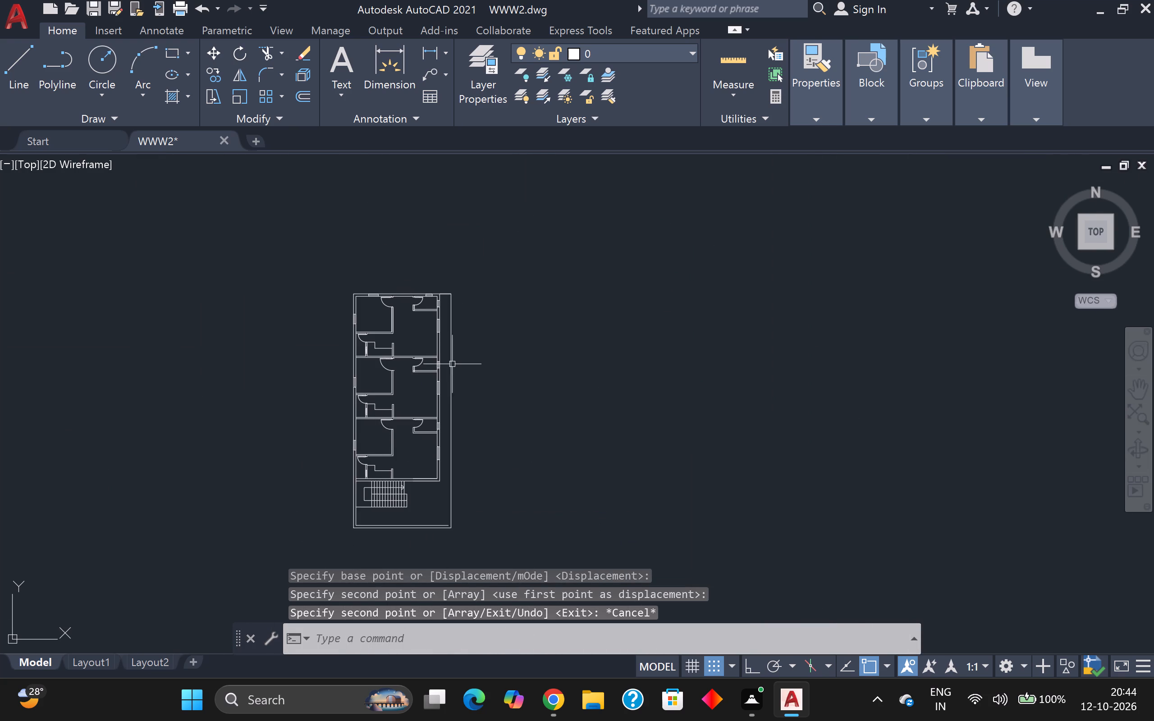
scroll(435, 340, "up", 1)
scroll(387, 306, "up", 2)
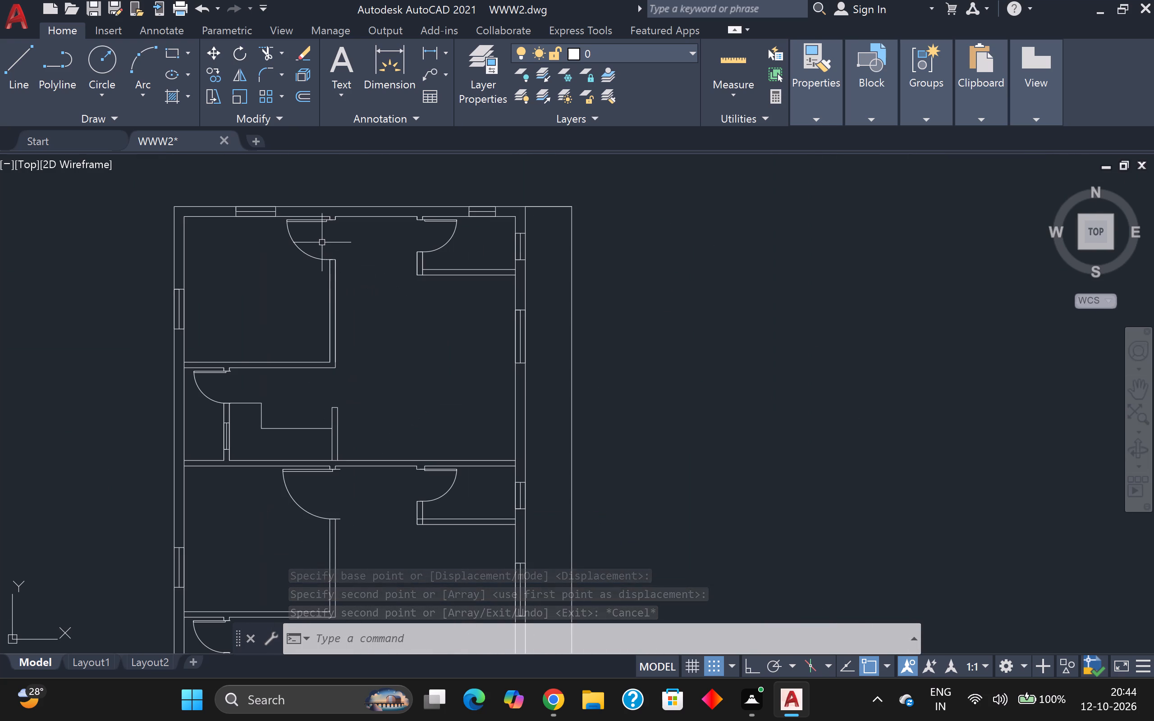
left_click(311, 254)
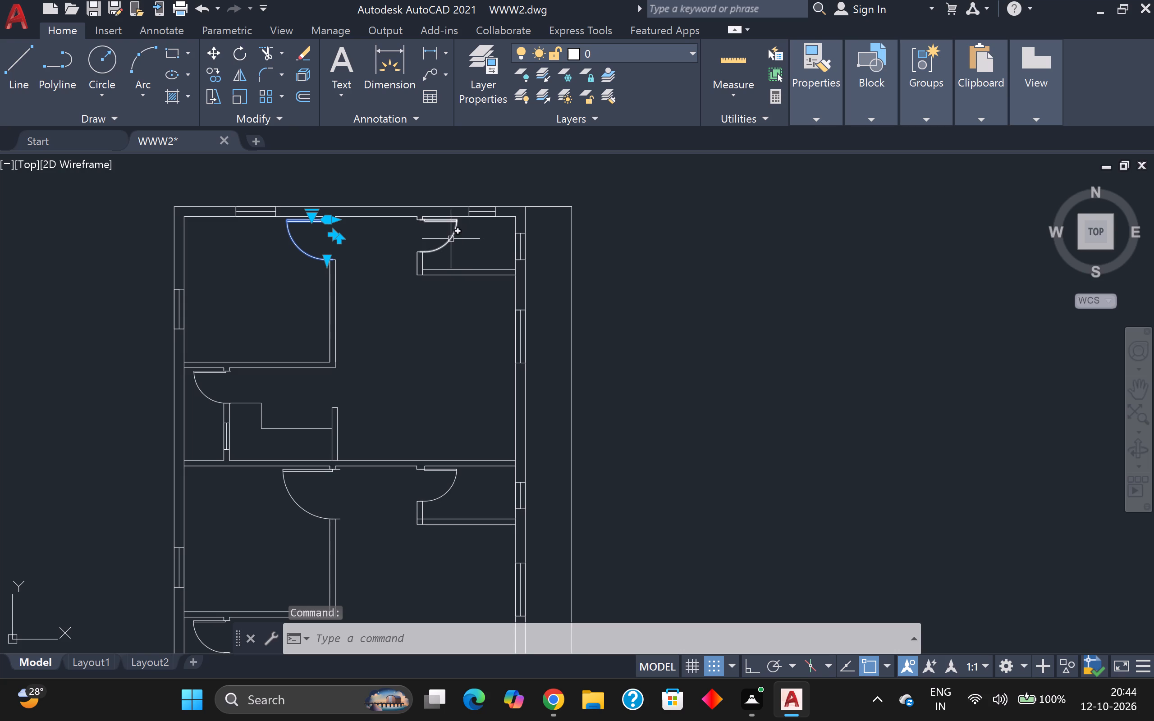
left_click(450, 239)
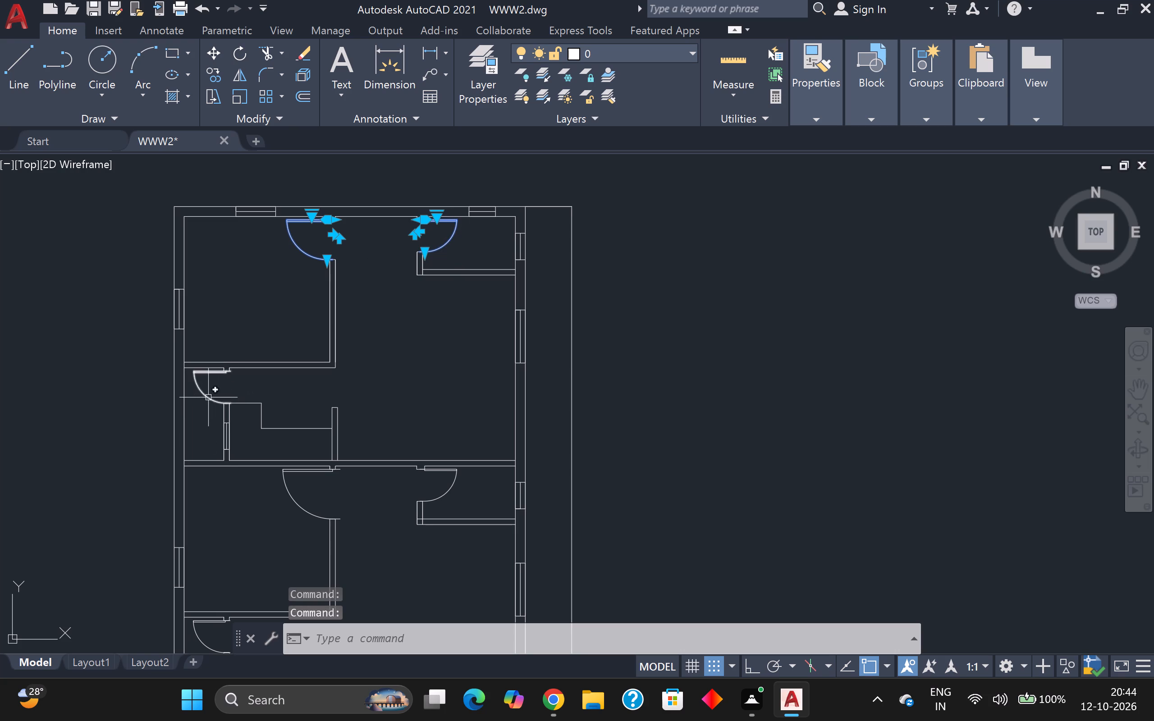
left_click(208, 398)
left_click(305, 518)
left_click(308, 510)
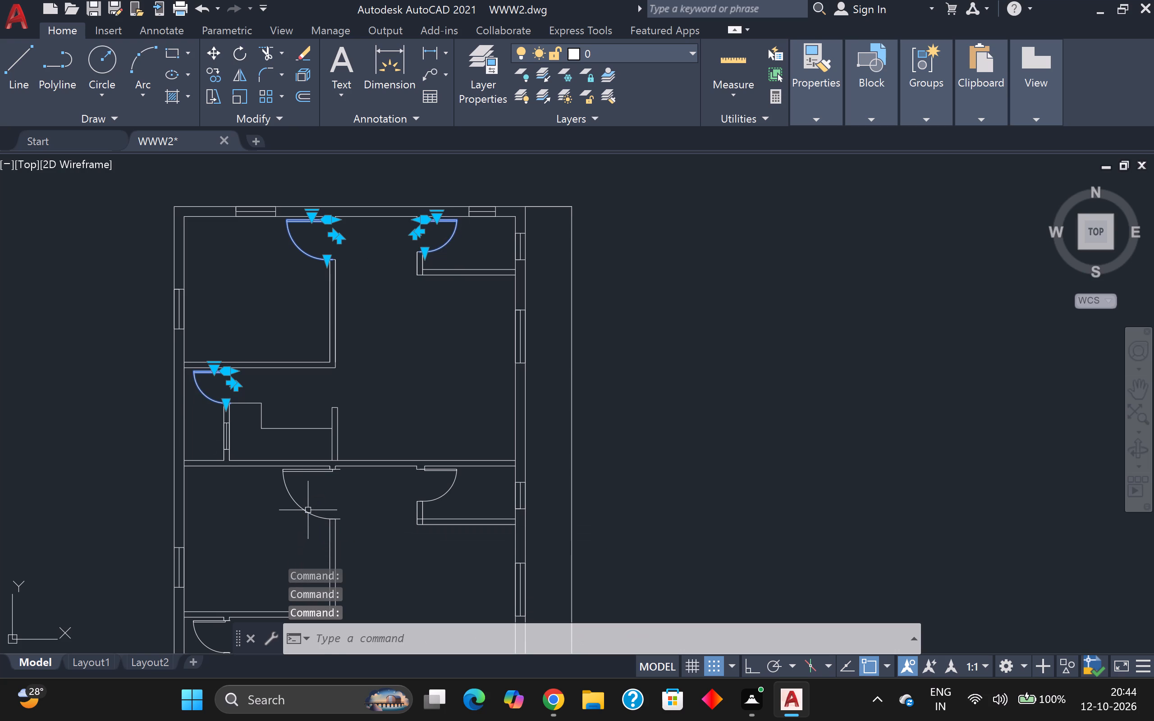
left_click(307, 512)
left_click(455, 488)
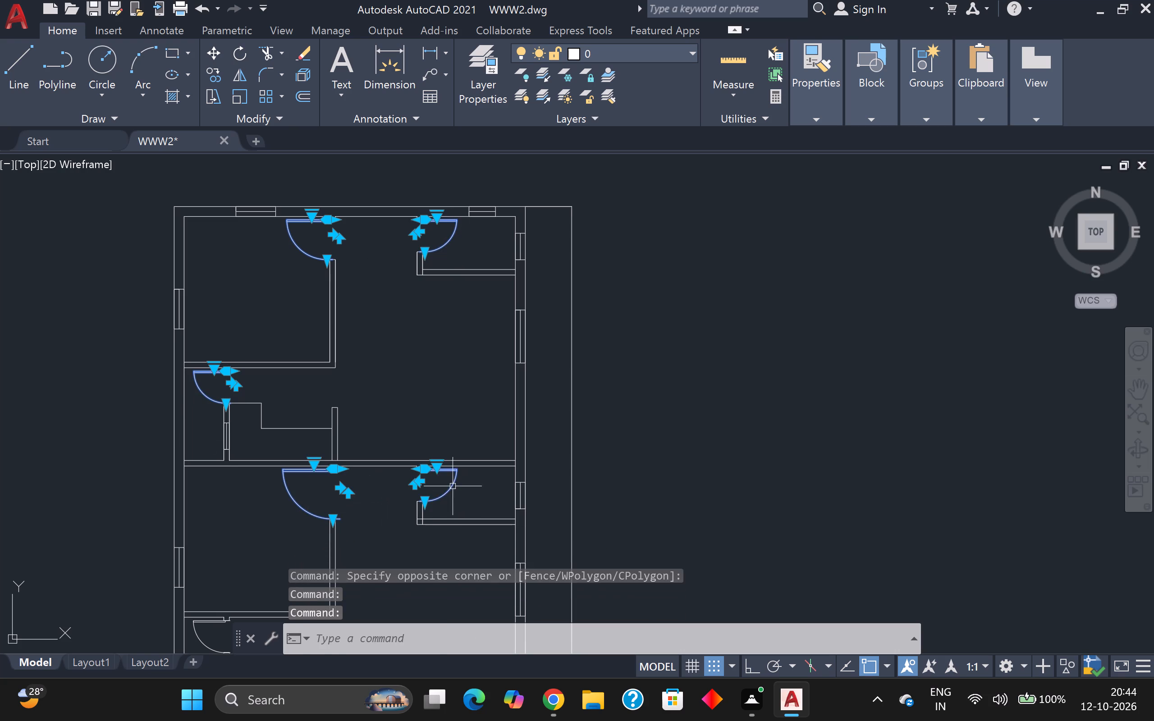
scroll(385, 502, "down", 2)
middle_click_drag(400, 541, 467, 424)
scroll(328, 475, "up", 2)
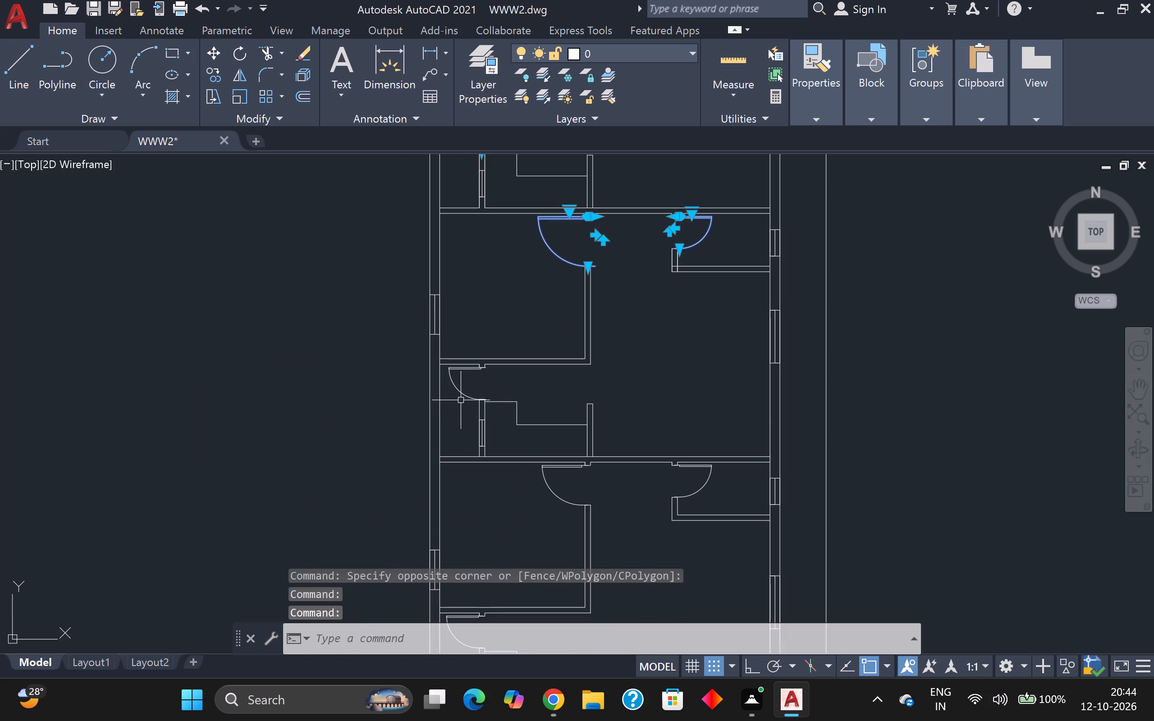
left_click(463, 391)
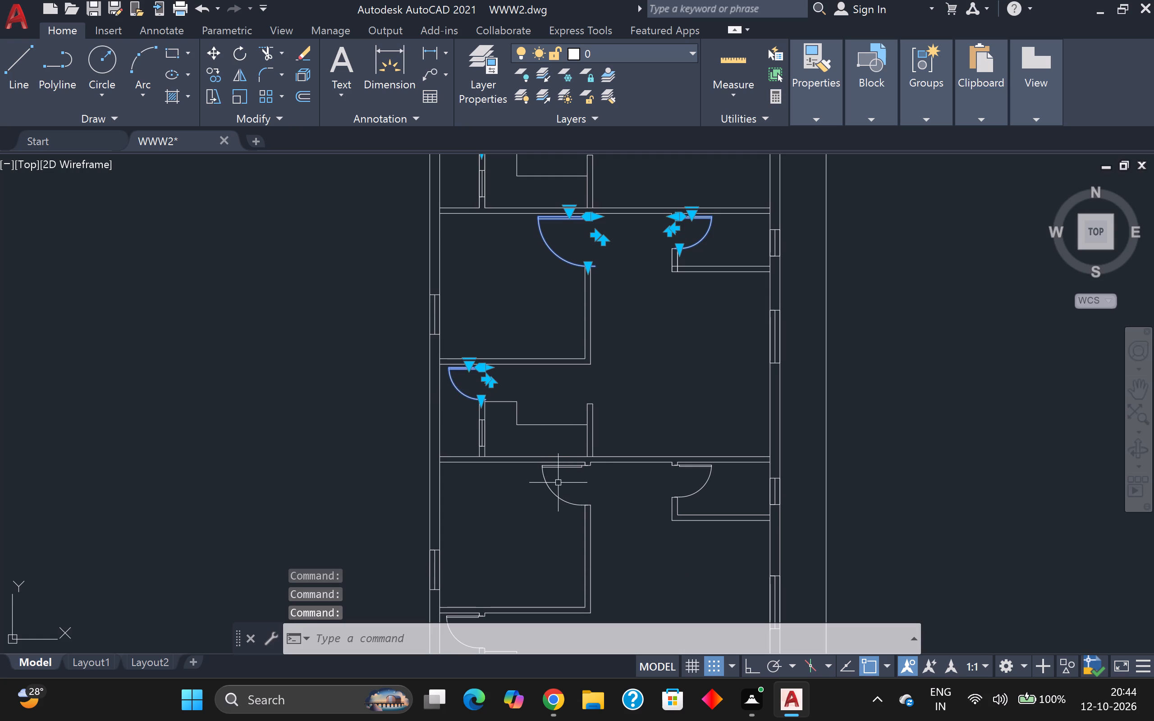
left_click(547, 487)
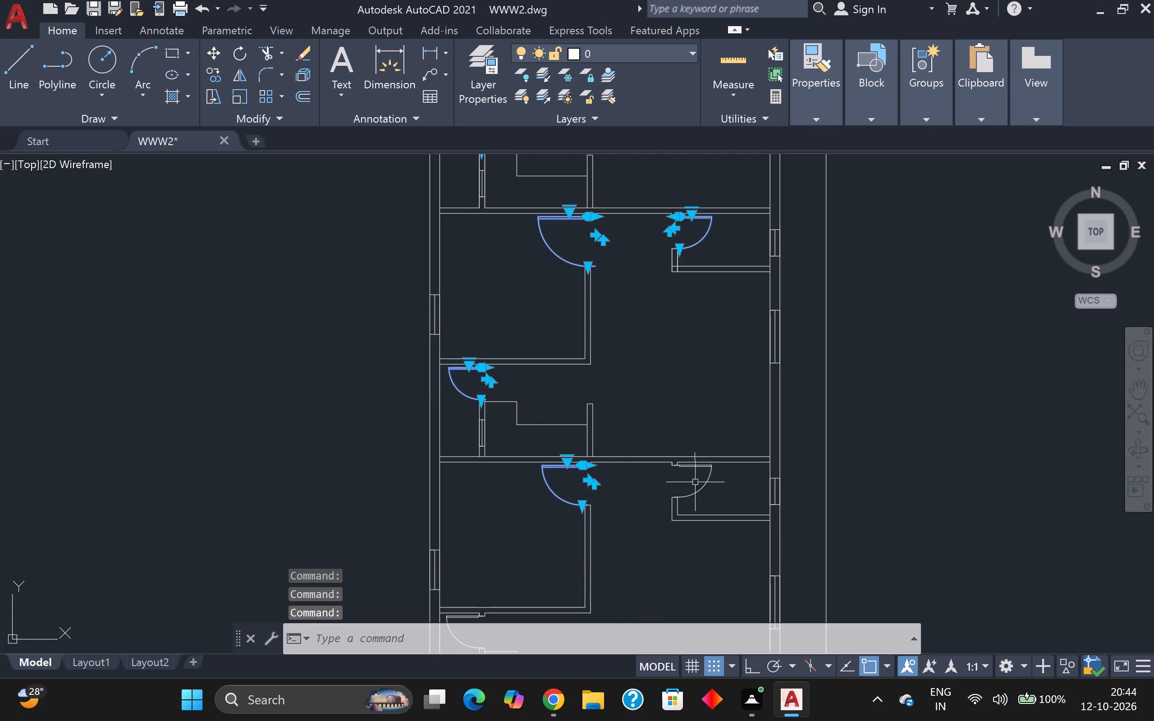
left_click(705, 486)
scroll(634, 532, "down", 2)
middle_click_drag(633, 530, 633, 529)
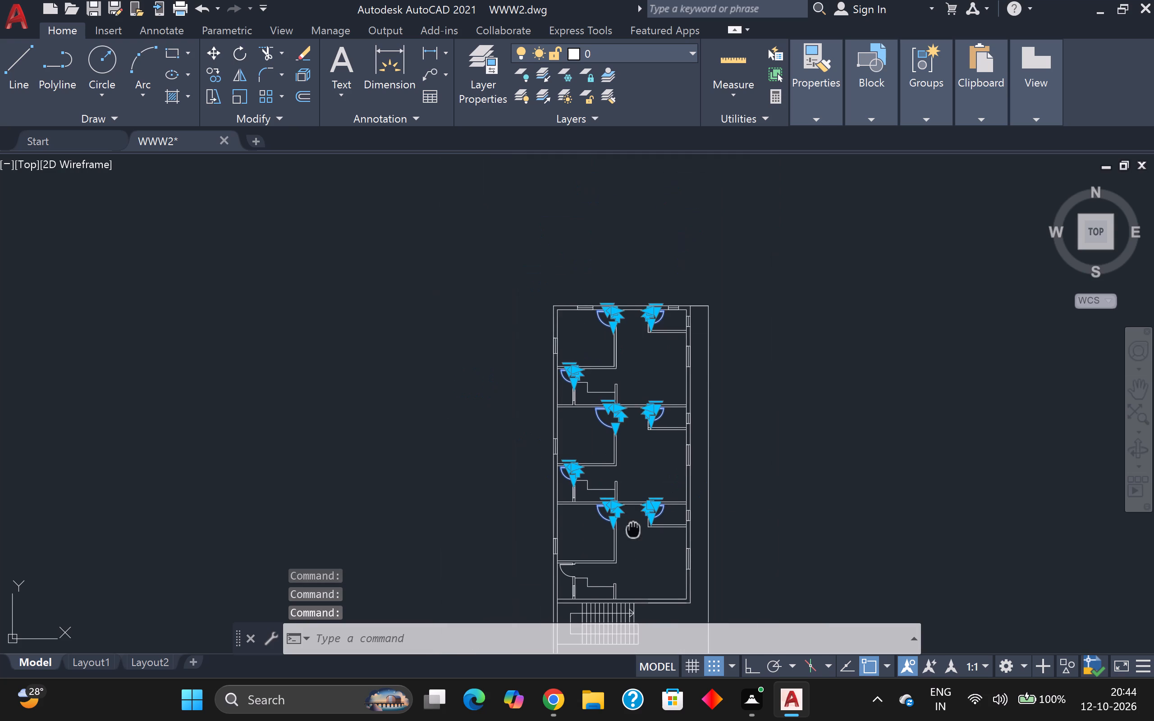
middle_click_drag(633, 529, 642, 444)
scroll(642, 444, "up", 1)
scroll(545, 519, "up", 2)
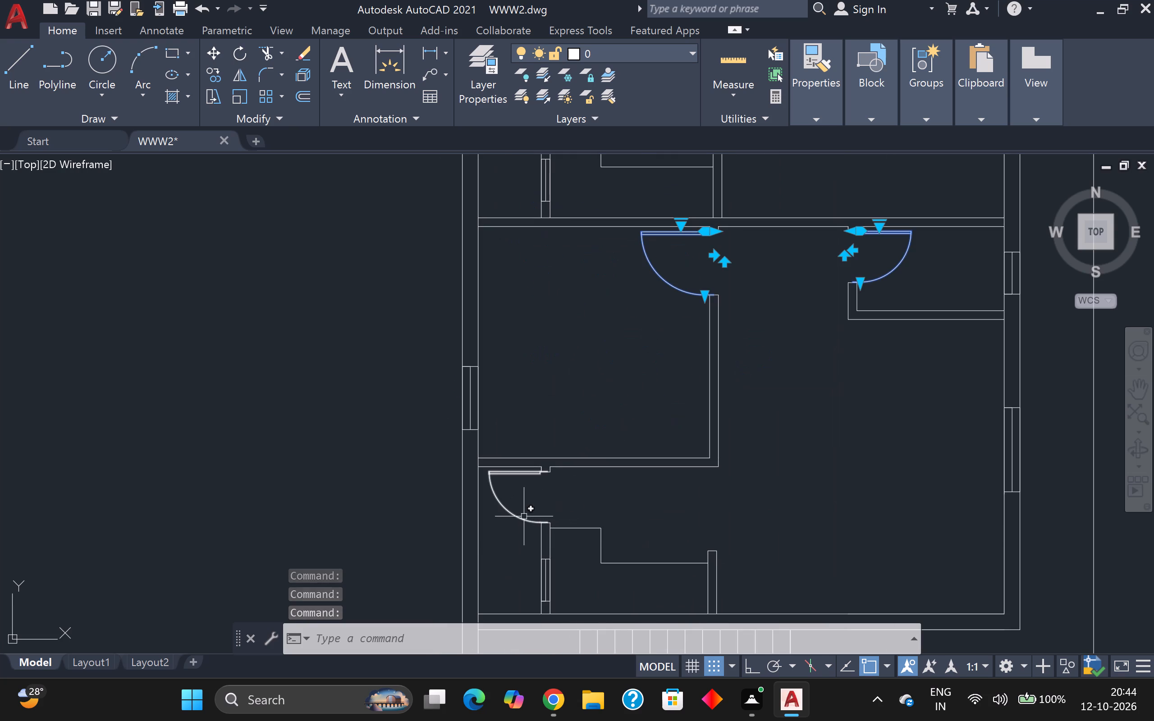
left_click(523, 516)
scroll(578, 470, "down", 2)
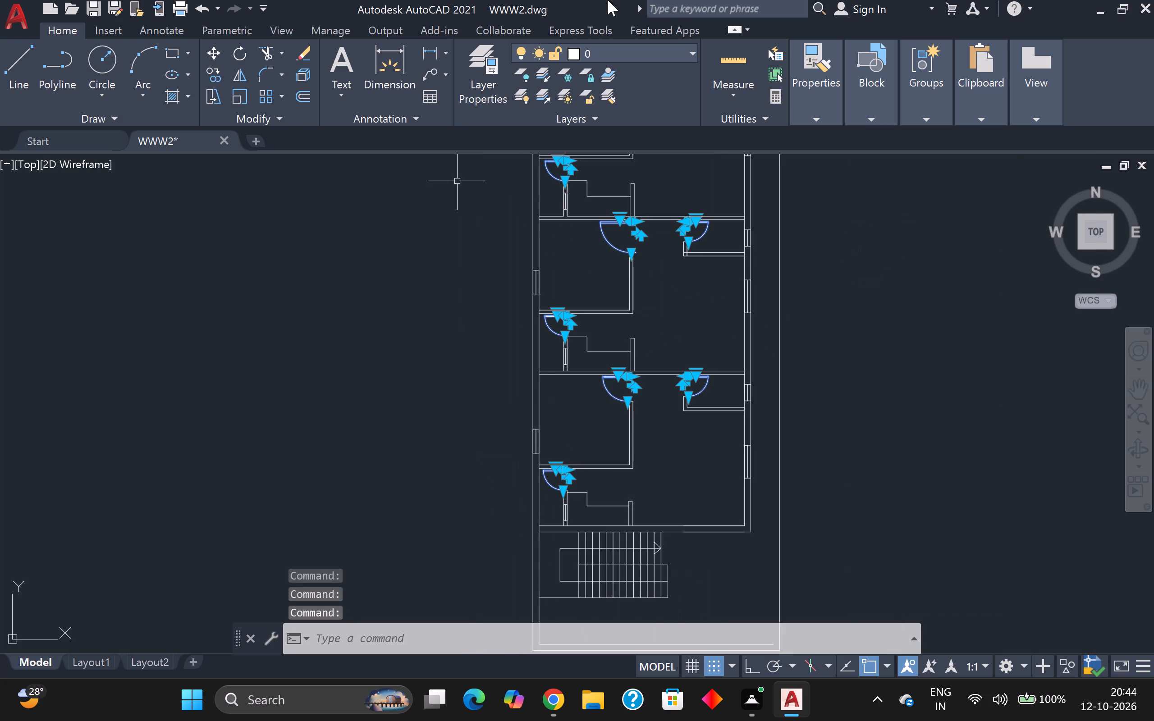
left_click(685, 47)
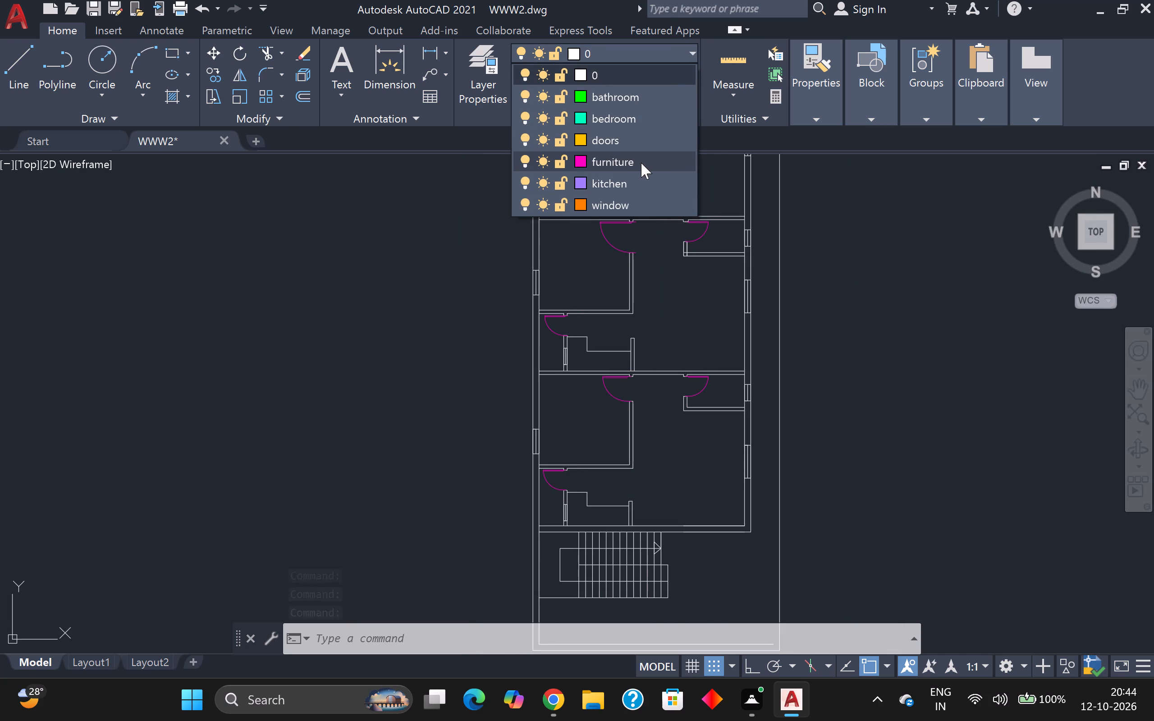
left_click(622, 142)
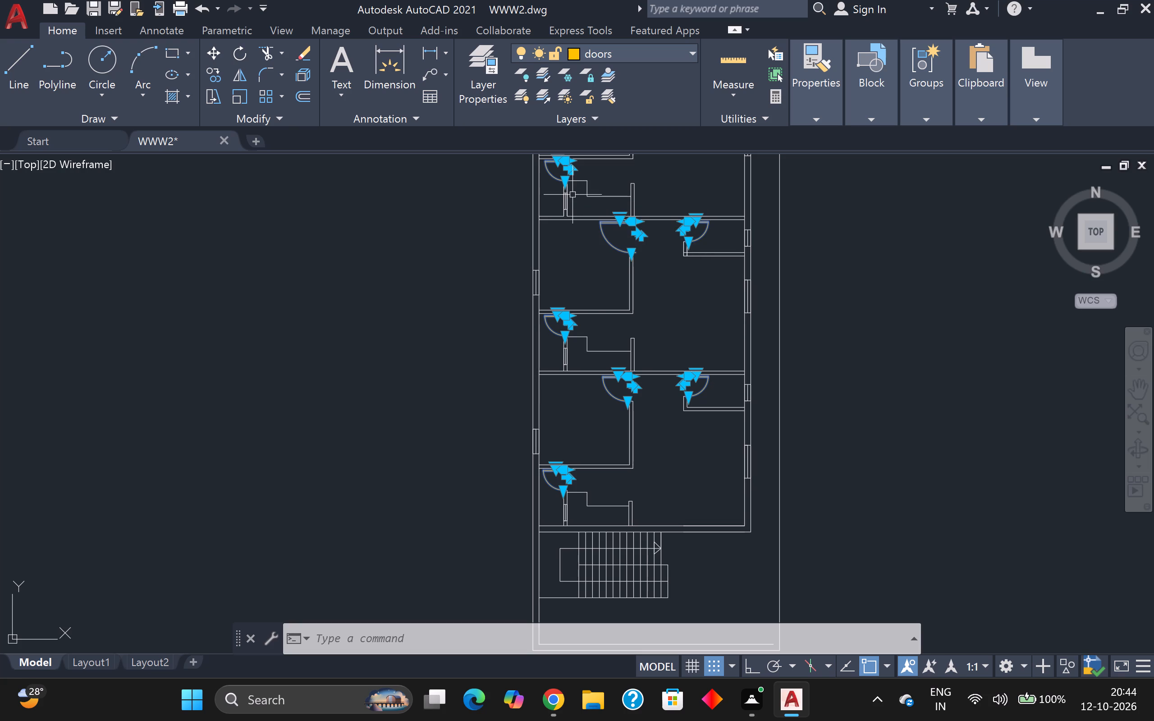
left_click(884, 307)
key("Escape")
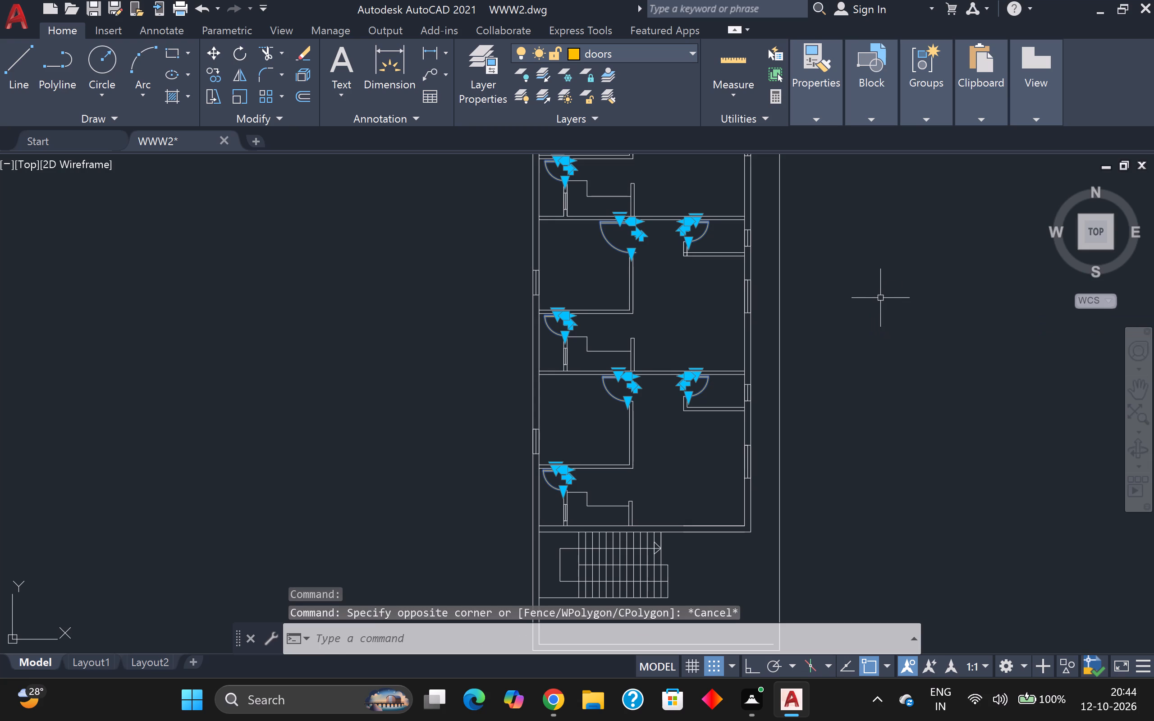
key("Escape")
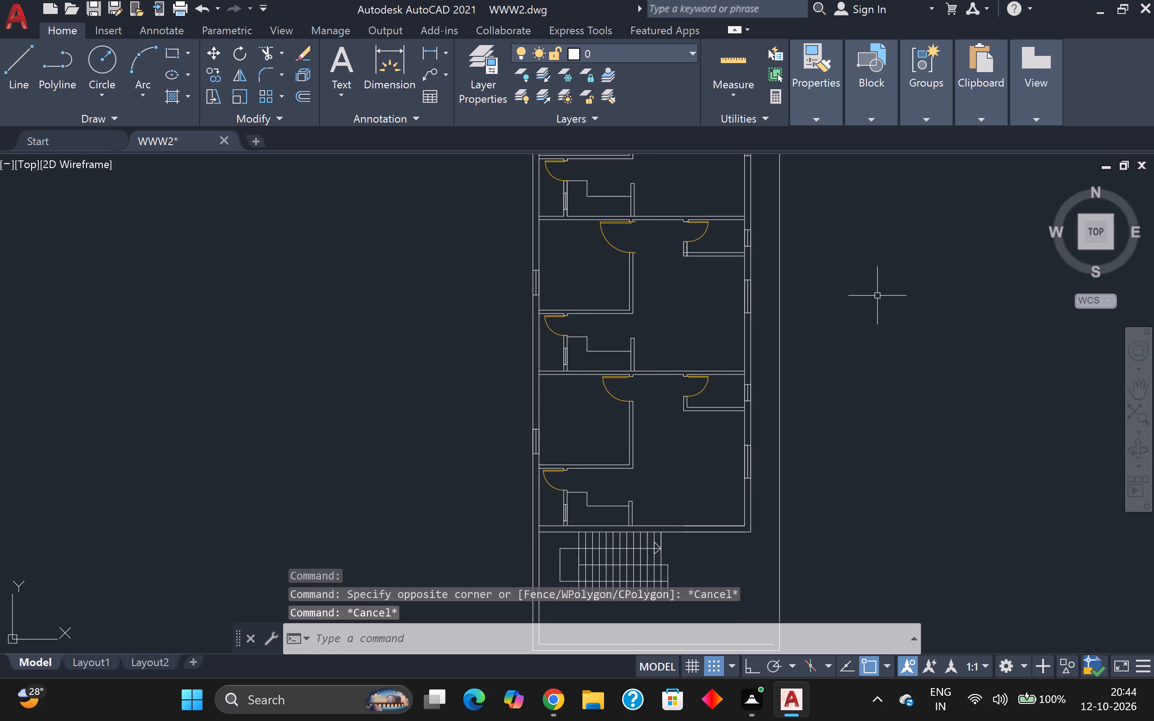
Insert three Bed - Queen blocks from DesignCenter's Home - Space Planner drawing into the empty area east of the building.
scroll(838, 294, "down", 1)
middle_click_drag(838, 299, 845, 490)
scroll(841, 472, "up", 1)
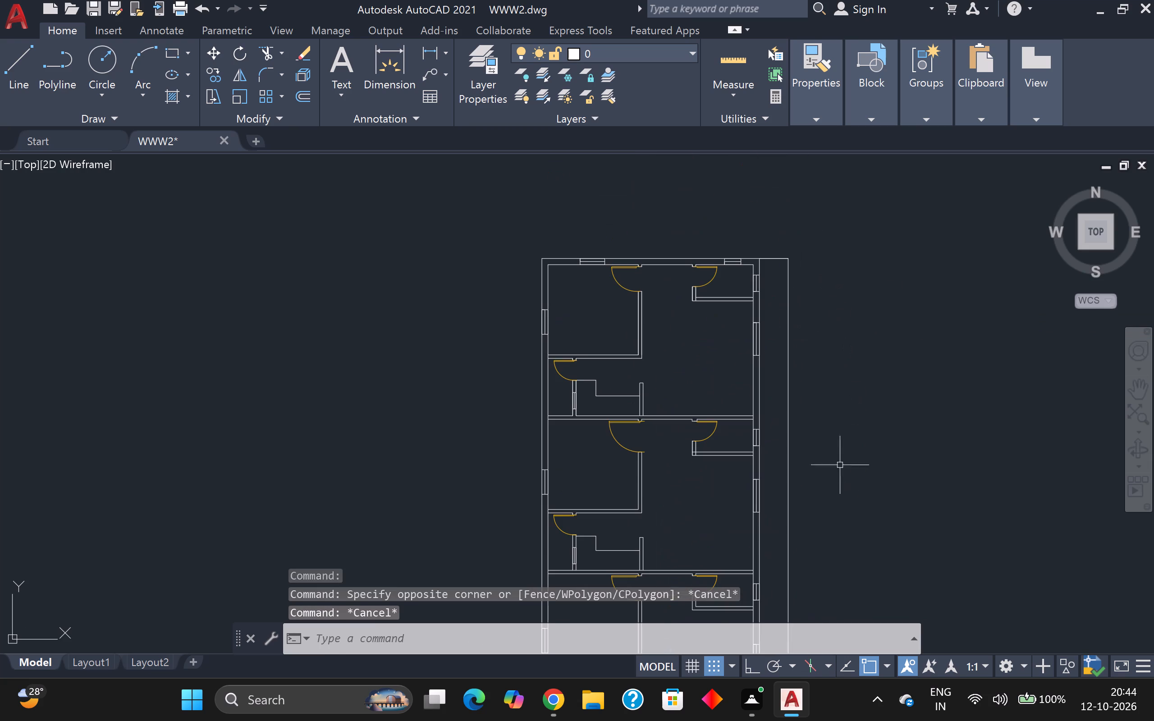
scroll(809, 407, "down", 2)
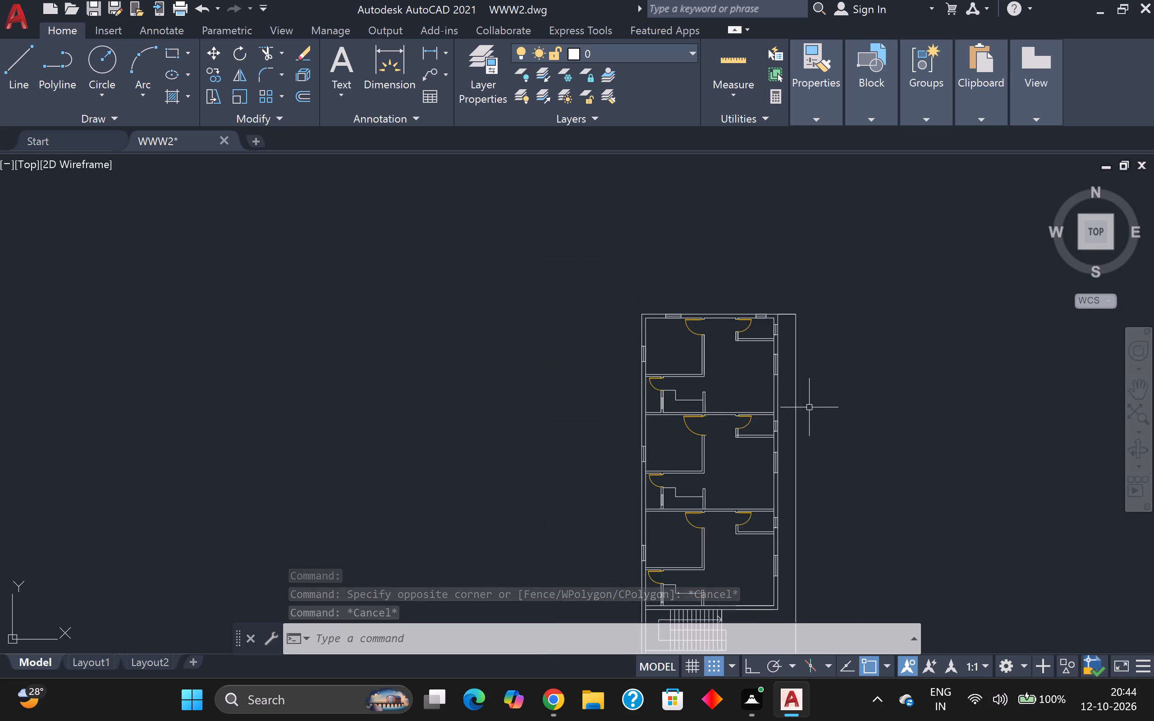
scroll(882, 523, "up", 3)
scroll(868, 511, "down", 2)
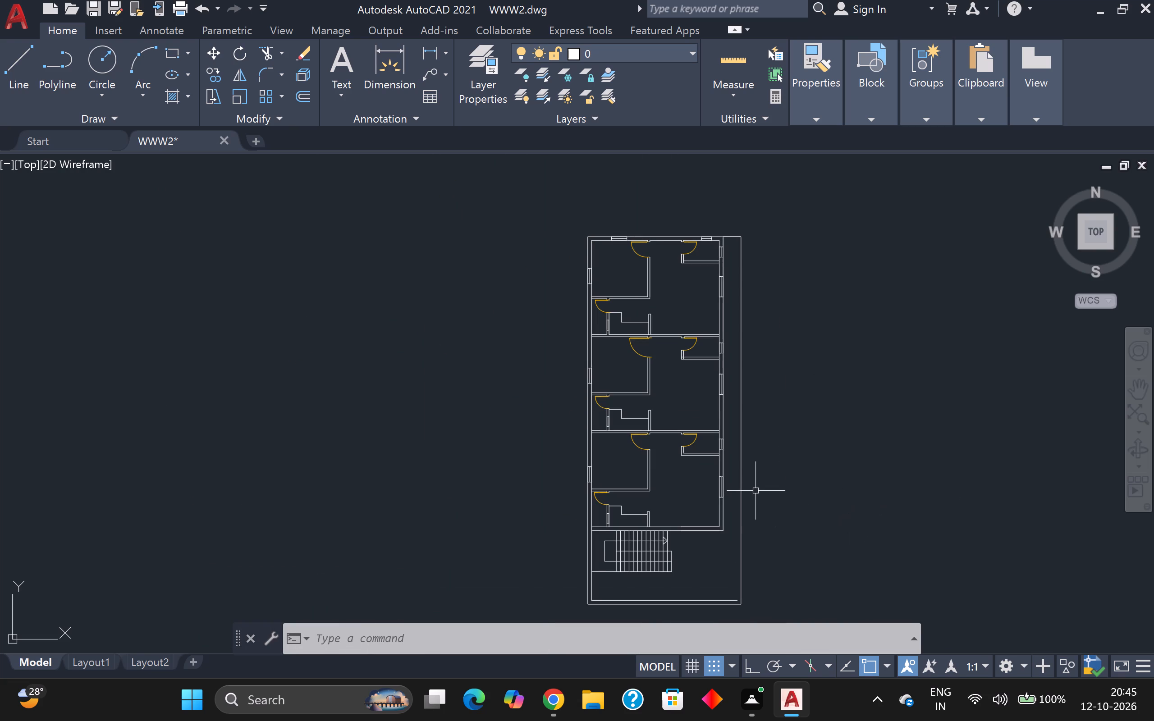
key("d")
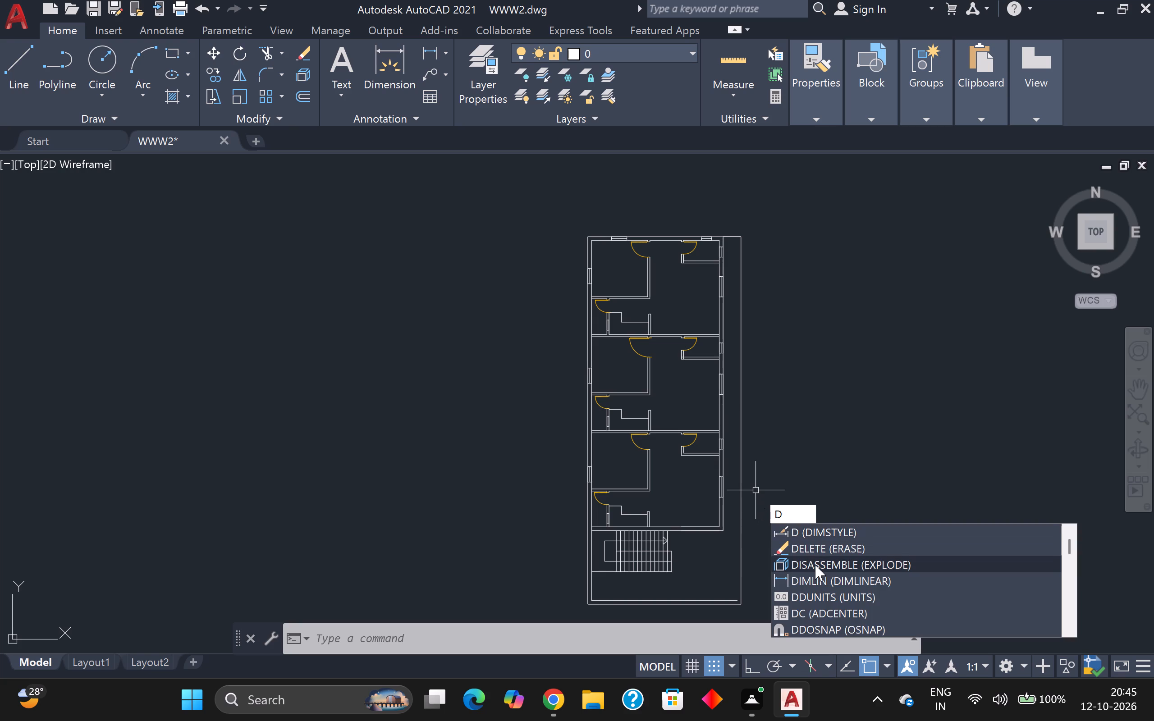
key("e")
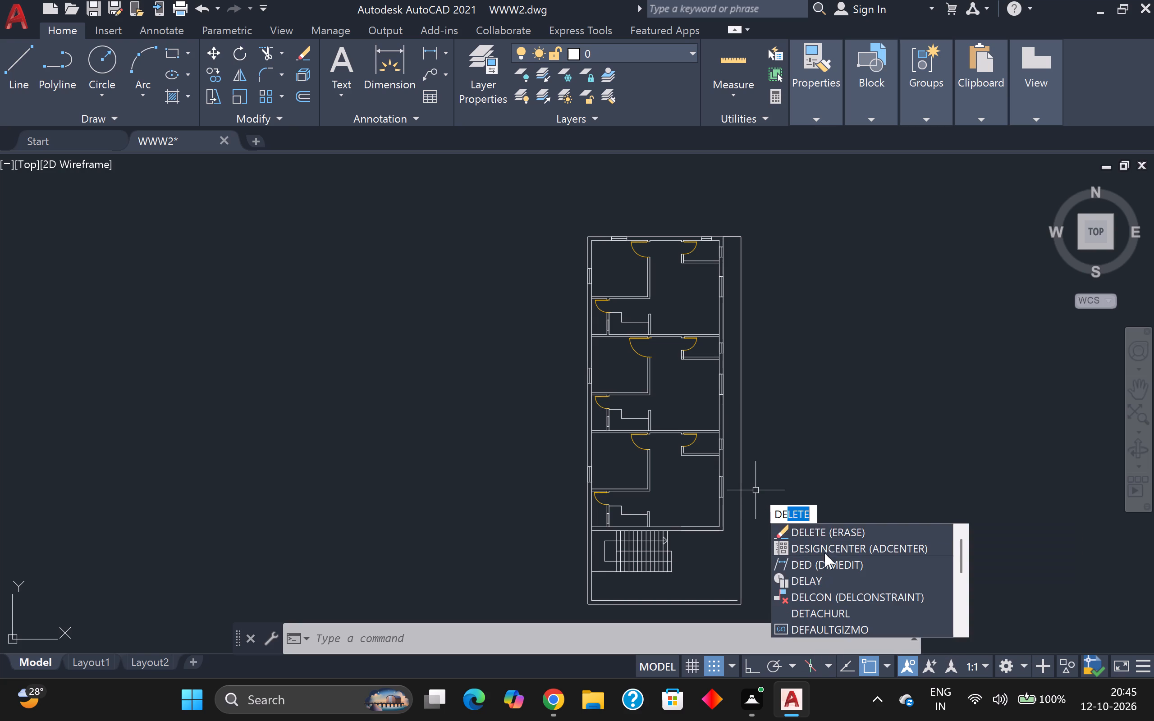
left_click(825, 551)
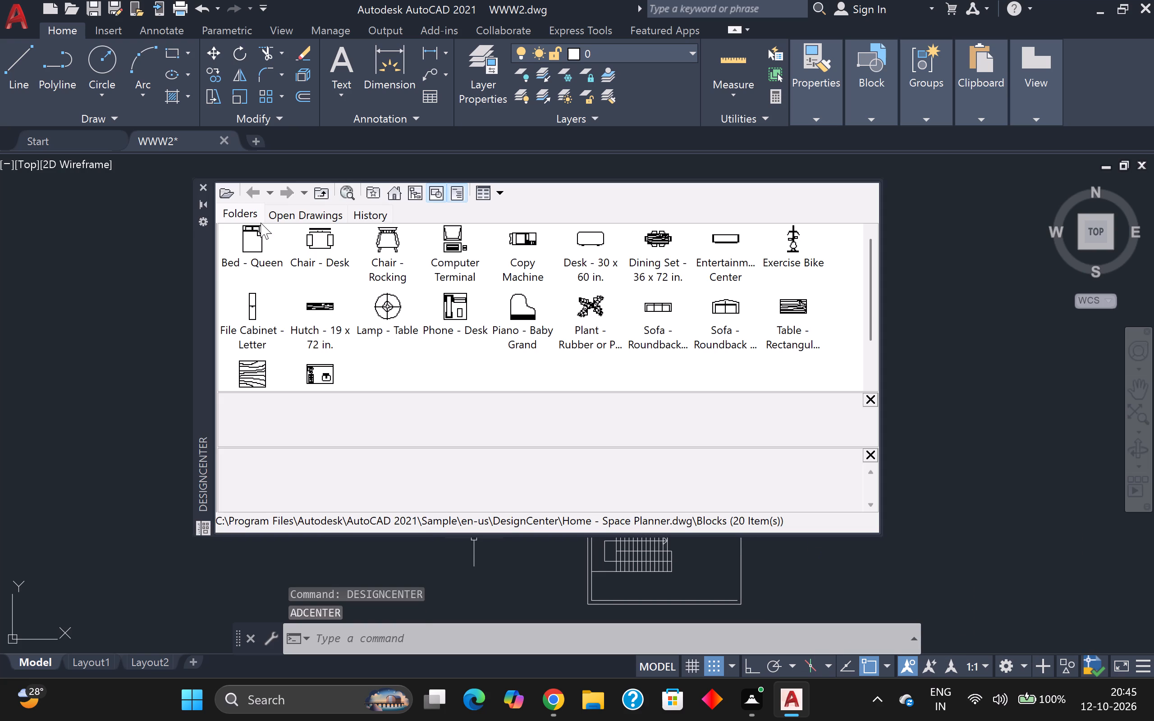
left_click_drag(248, 241, 836, 324)
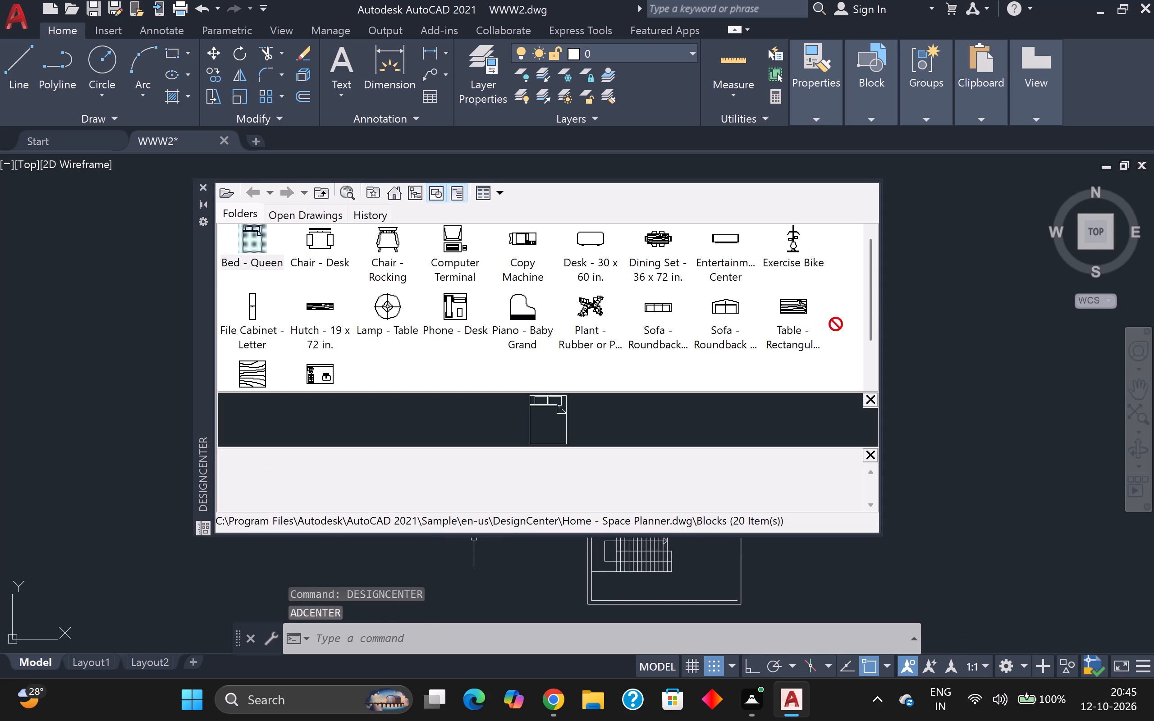
left_click_drag(836, 324, 952, 297)
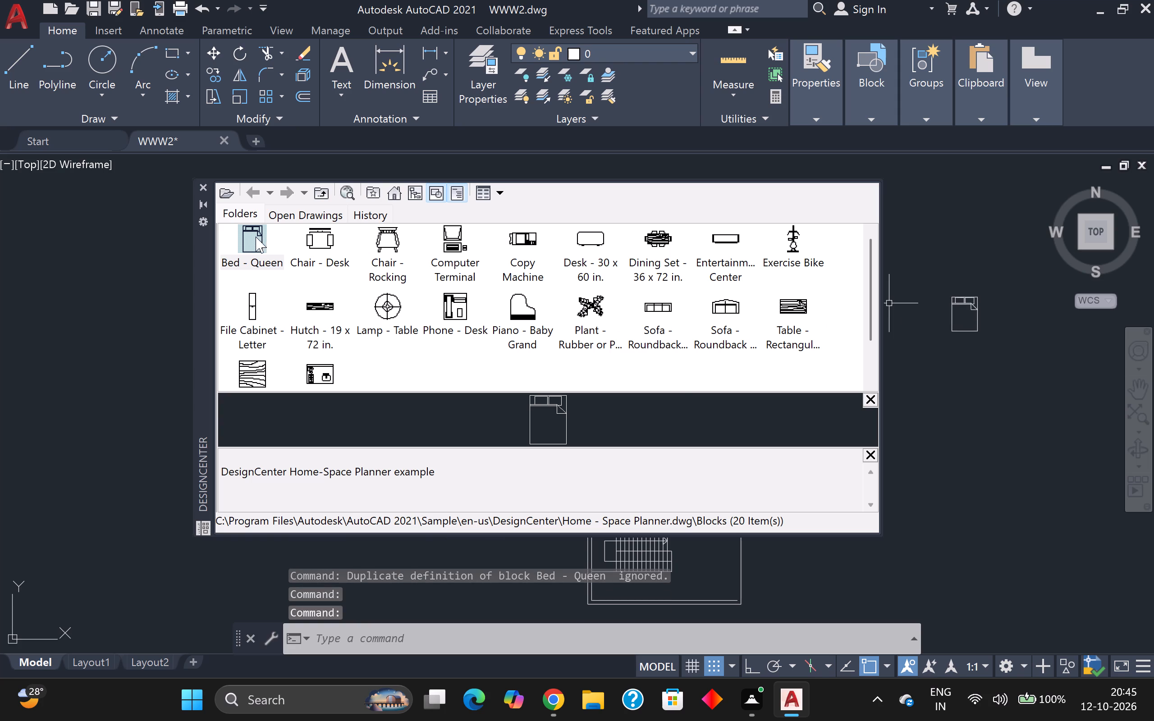
left_click_drag(256, 237, 974, 488)
left_click_drag(252, 238, 956, 389)
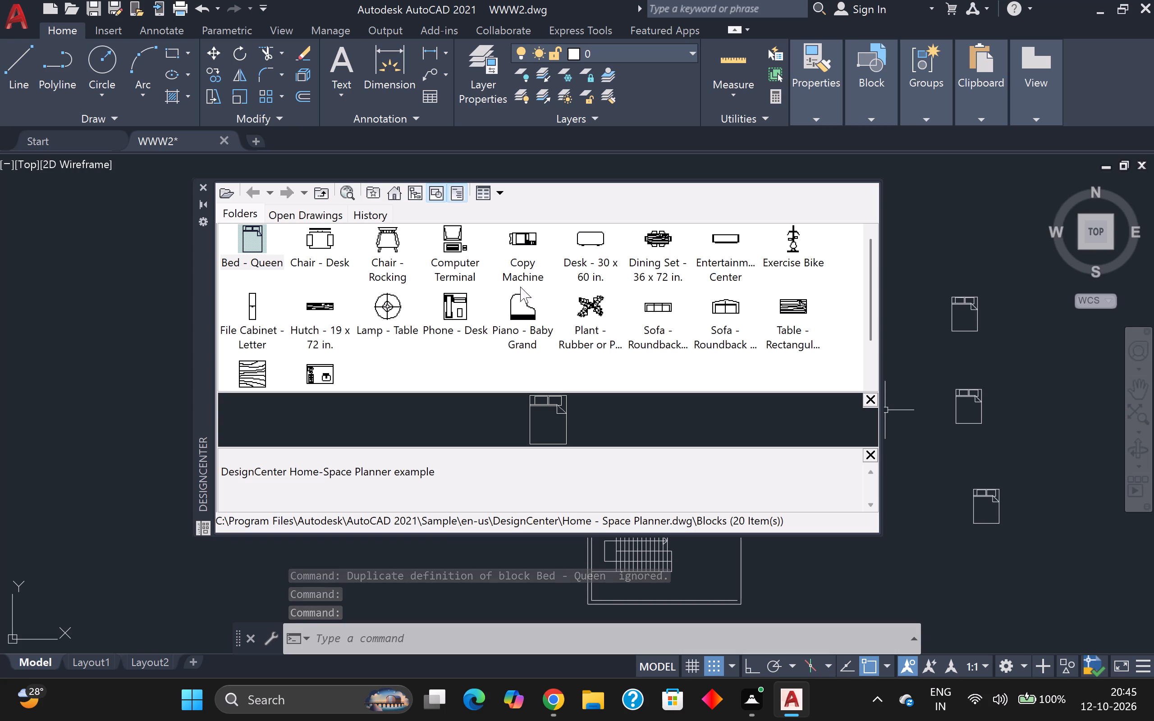
Insert the Microwave block from DesignCenter's Kitchens drawing into the empty area north of the three beds.
scroll(510, 314, "down", 1)
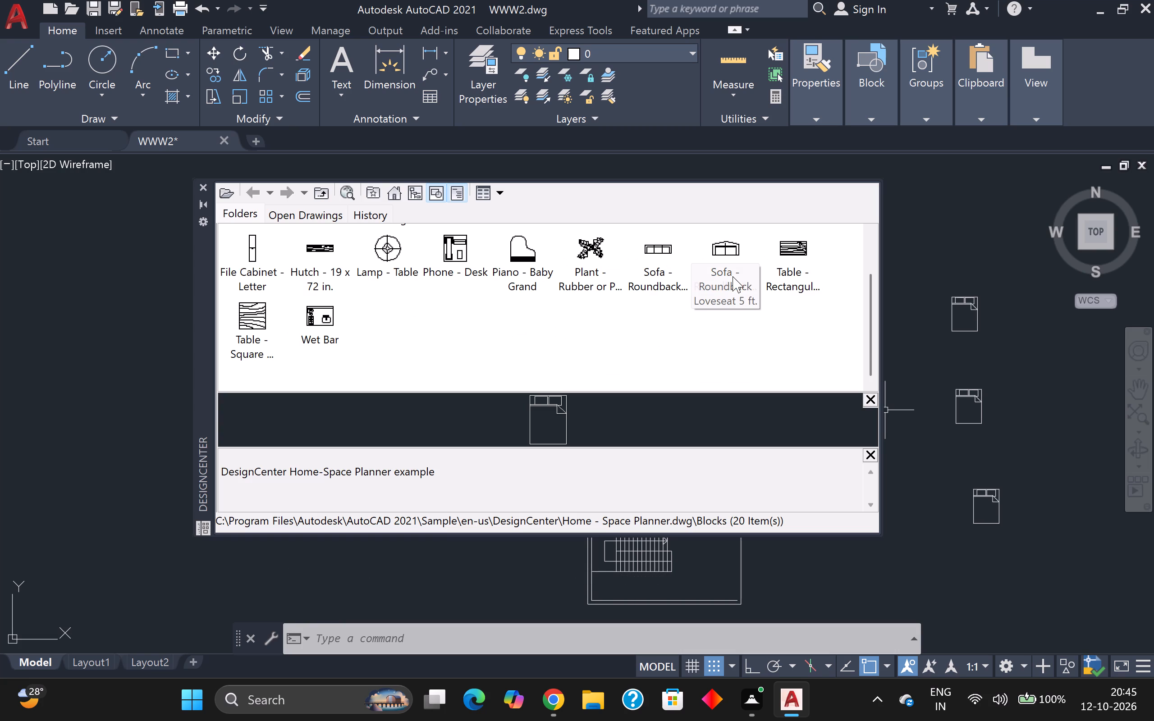
scroll(590, 285, "up", 2)
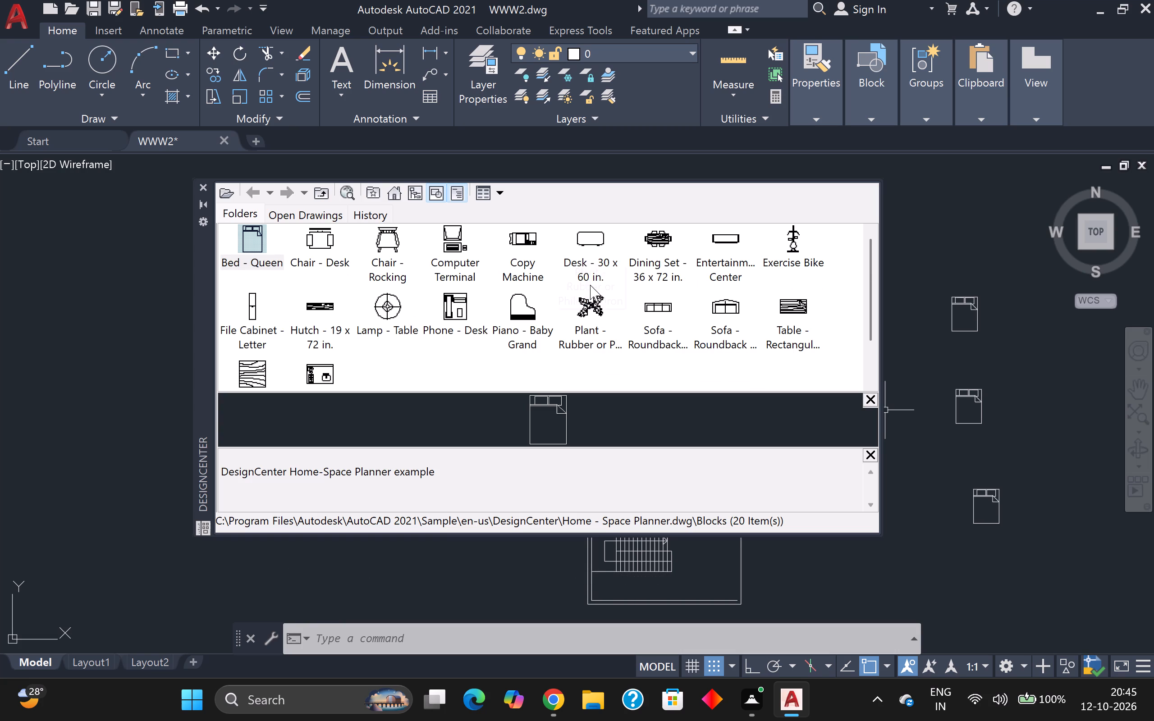
scroll(590, 285, "down", 3)
scroll(590, 285, "up", 3)
left_click(391, 190)
double_click(385, 247)
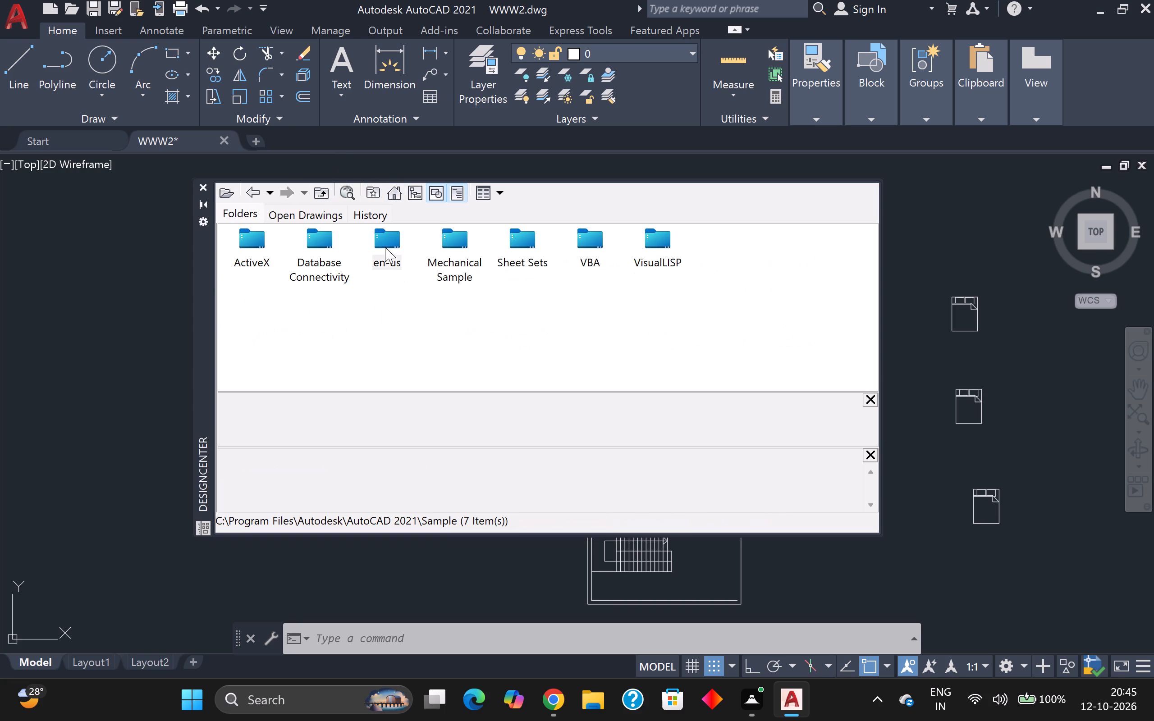
double_click(256, 245)
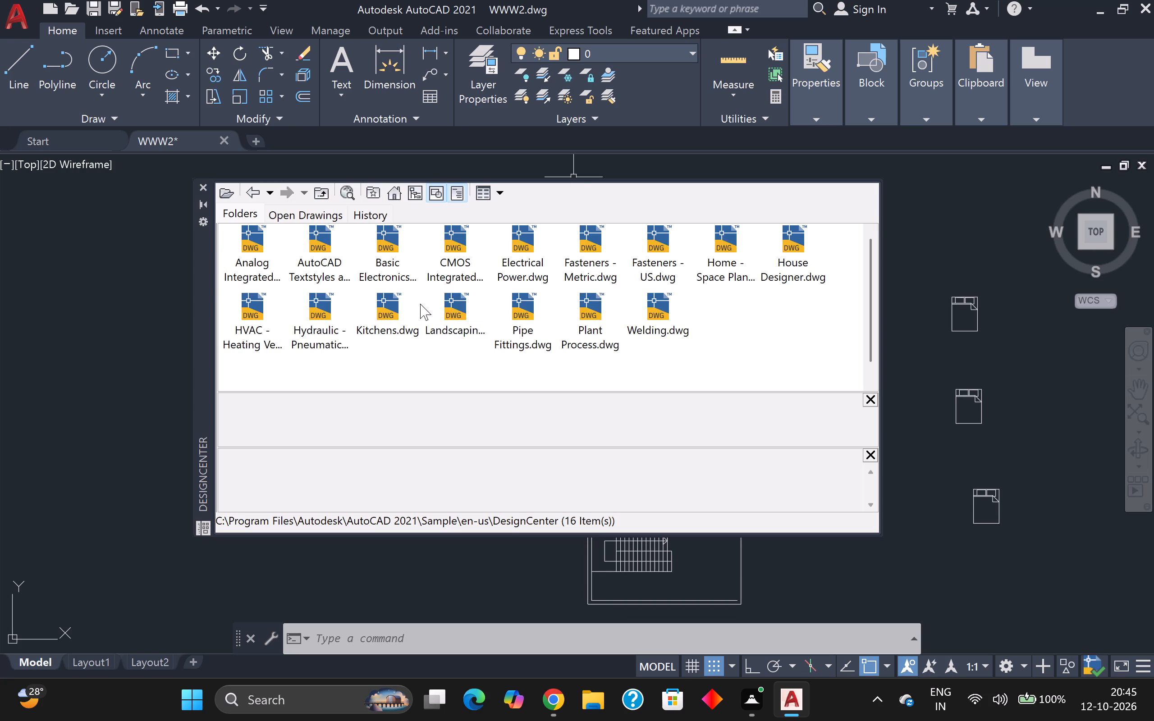
double_click(396, 310)
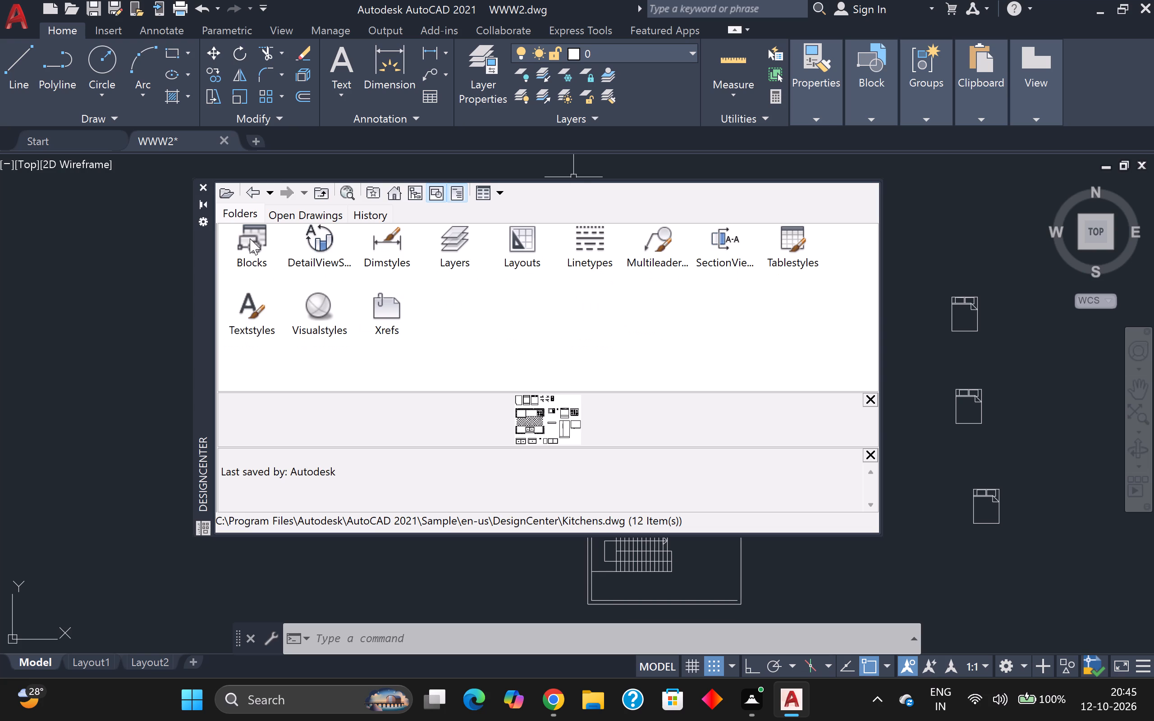
left_click(229, 230)
left_click_drag(231, 230, 238, 233)
left_click(252, 241)
left_click(256, 242)
left_click(256, 242)
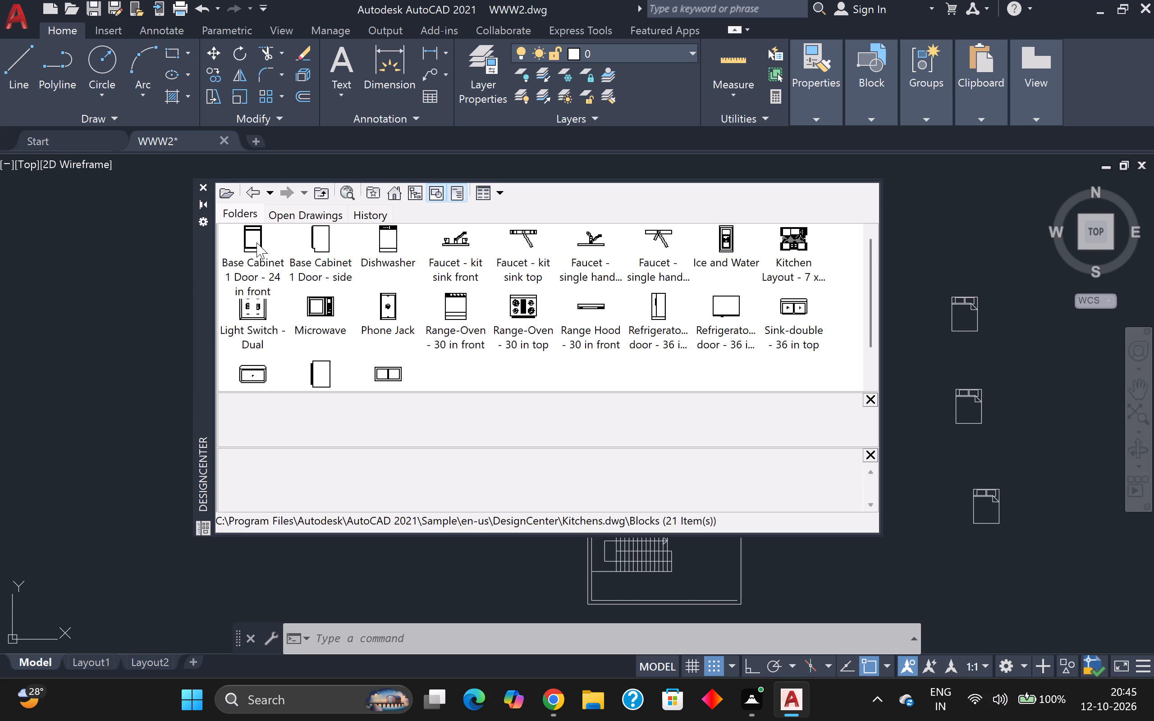
left_click_drag(317, 301, 358, 312)
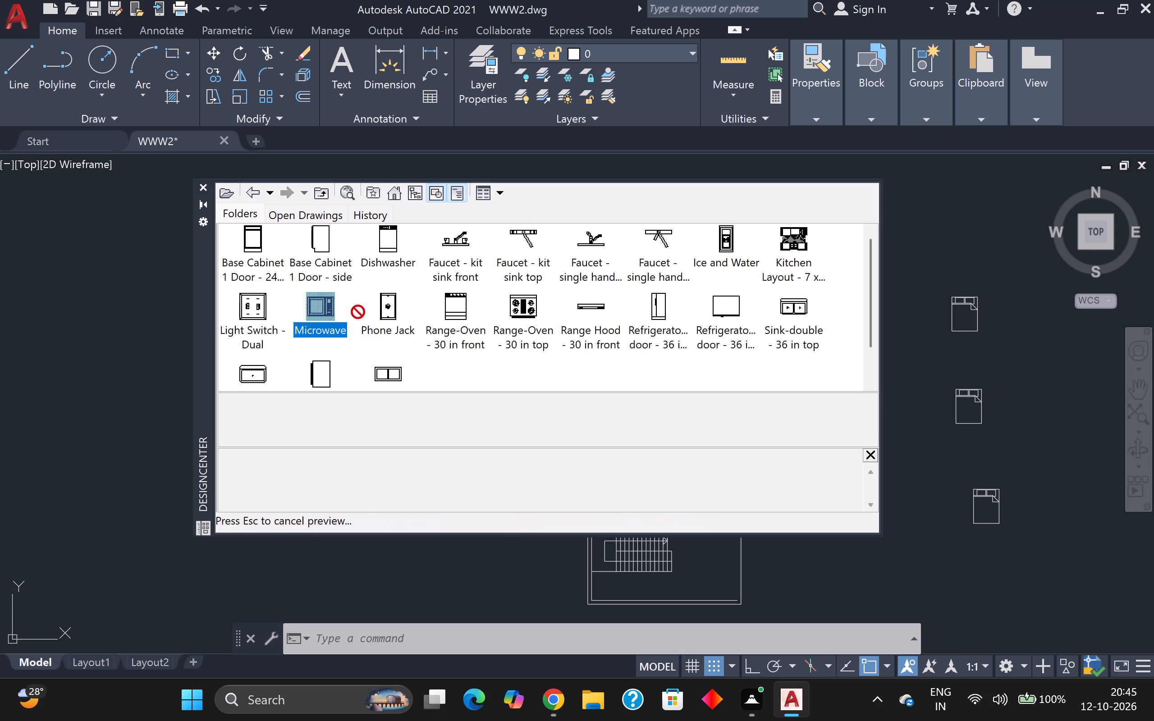
left_click_drag(358, 312, 938, 233)
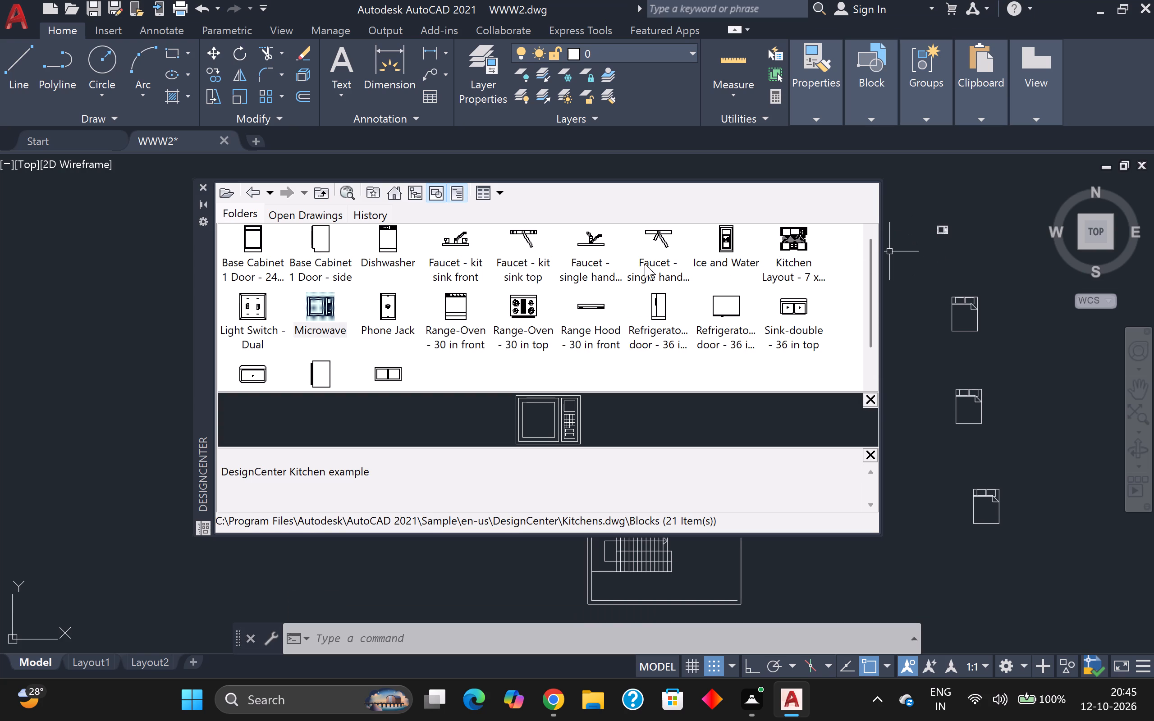
Insert the Range-Oven - 30 in top and Sink-double - 36 in top blocks beside the microwave, north of the beds.
scroll(721, 258, "up", 2)
left_click_drag(531, 308, 897, 283)
left_click_drag(897, 283, 924, 257)
left_click_drag(795, 306, 813, 306)
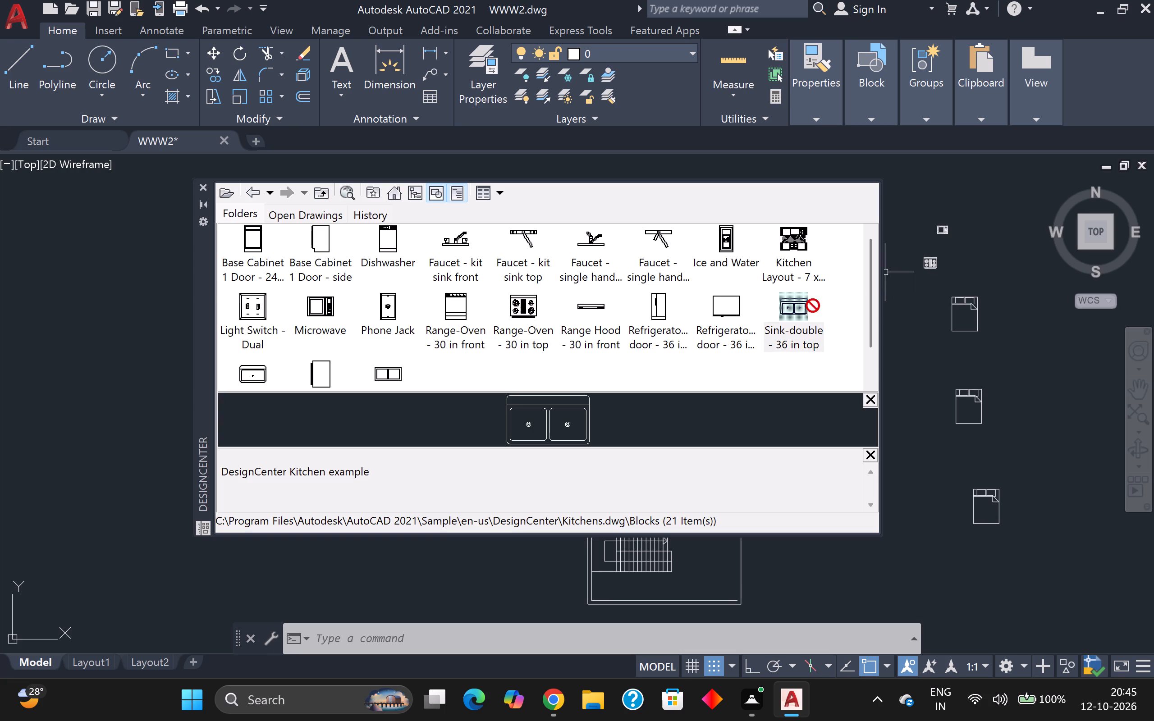
left_click_drag(813, 306, 989, 256)
Look through the remaining Kitchens blocks and the Home - Space Planner blocks in DesignCenter for further furniture.
scroll(383, 301, "down", 3)
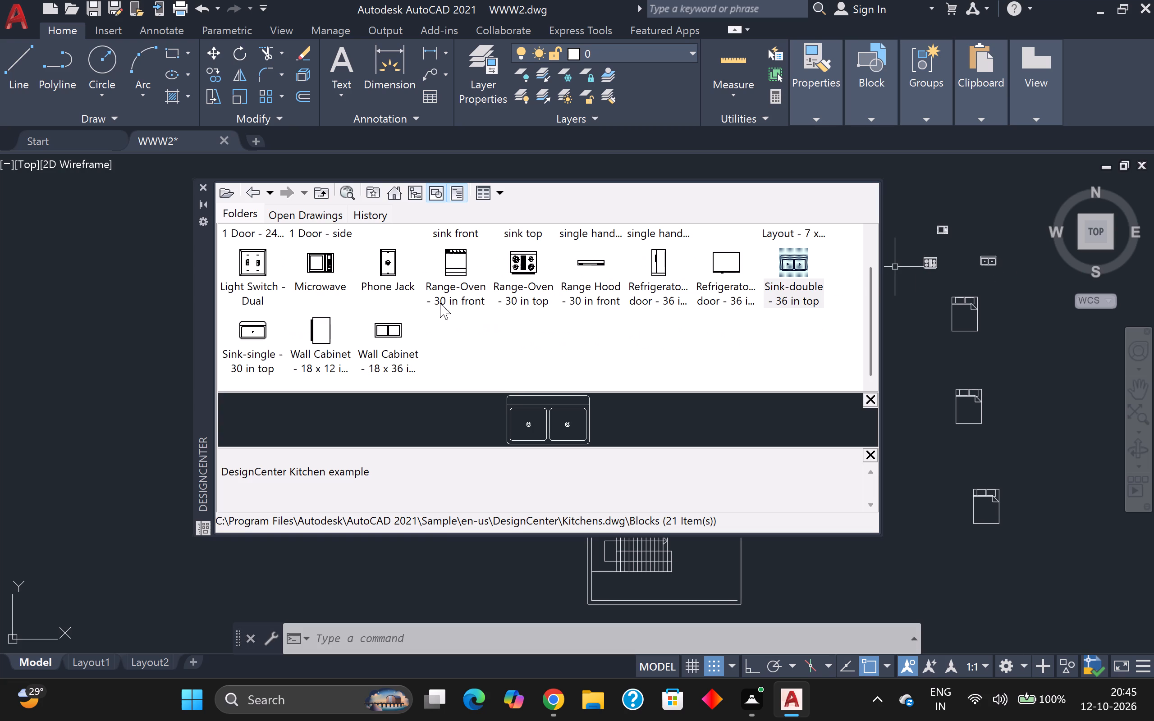
scroll(477, 304, "up", 3)
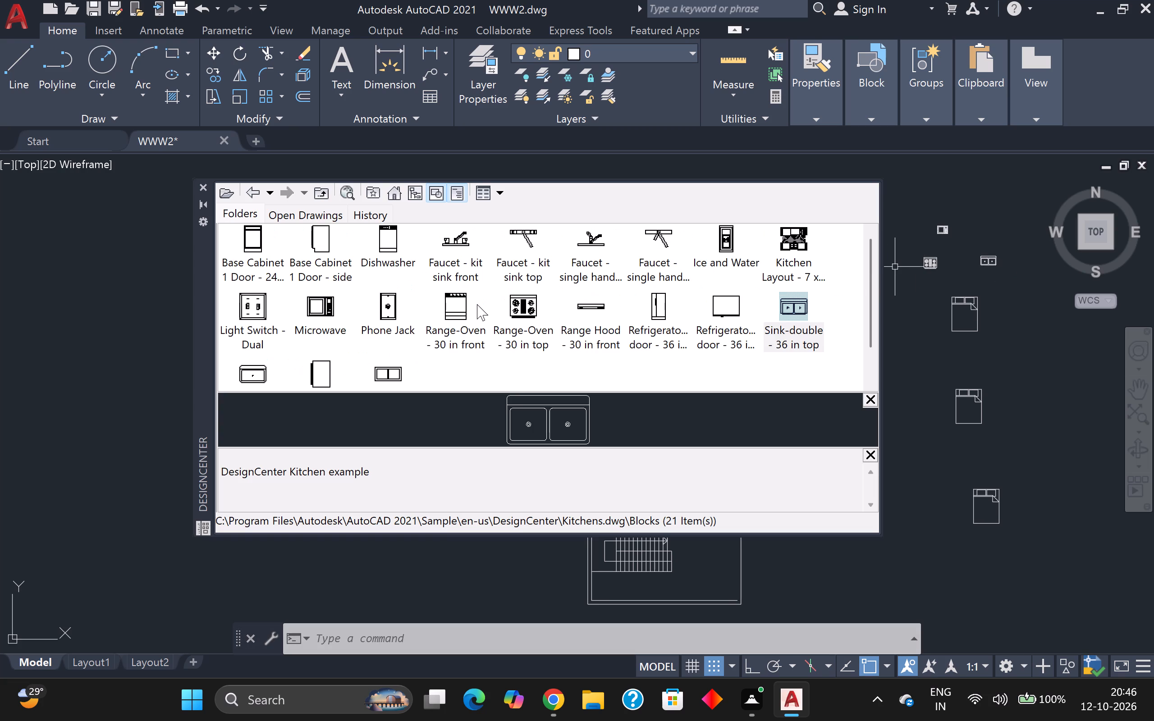
scroll(477, 304, "up", 1)
left_click(392, 193)
double_click(385, 239)
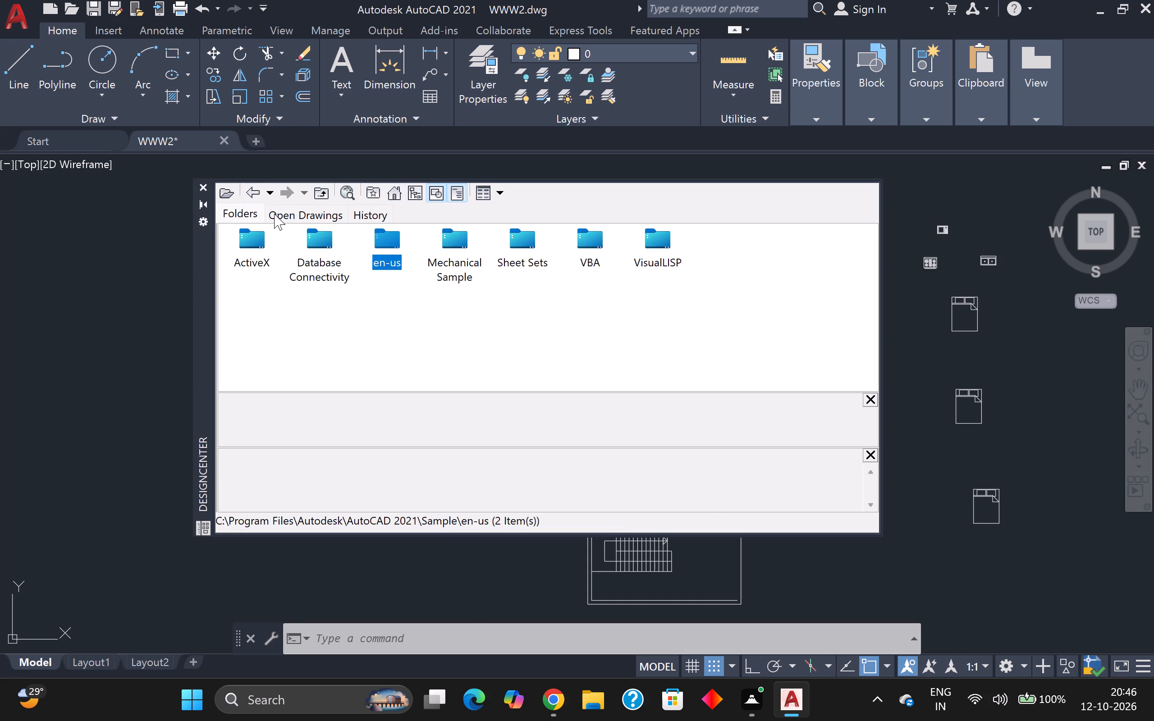
double_click(258, 240)
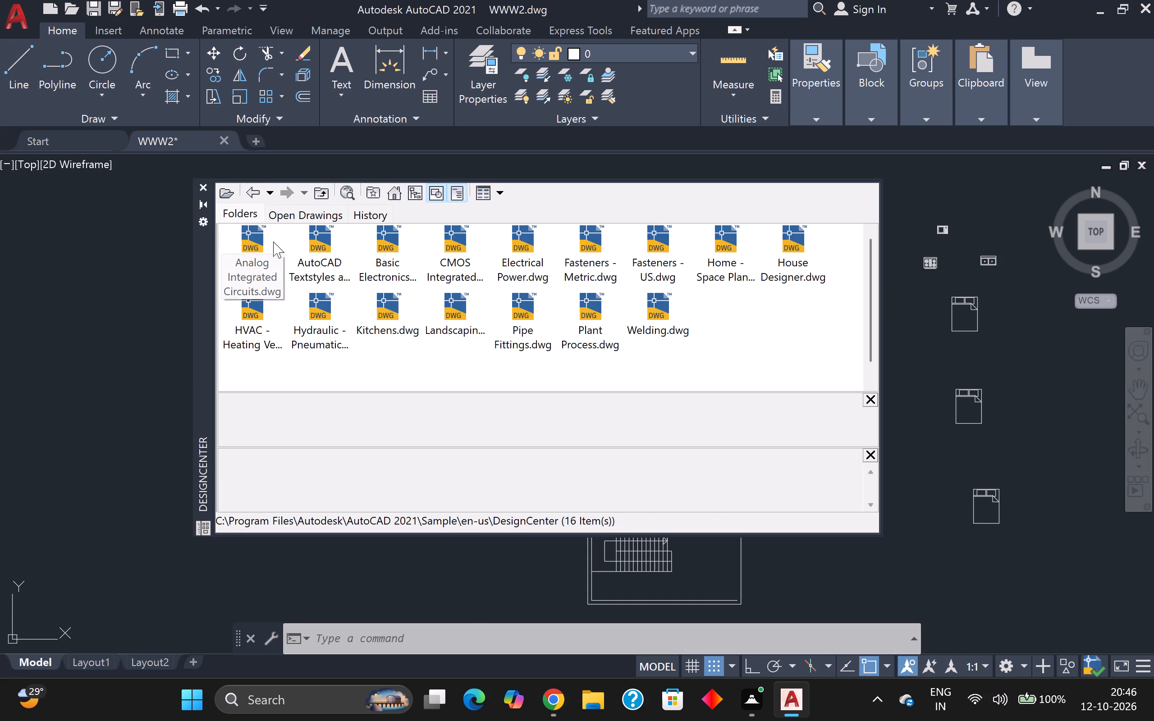
double_click(716, 248)
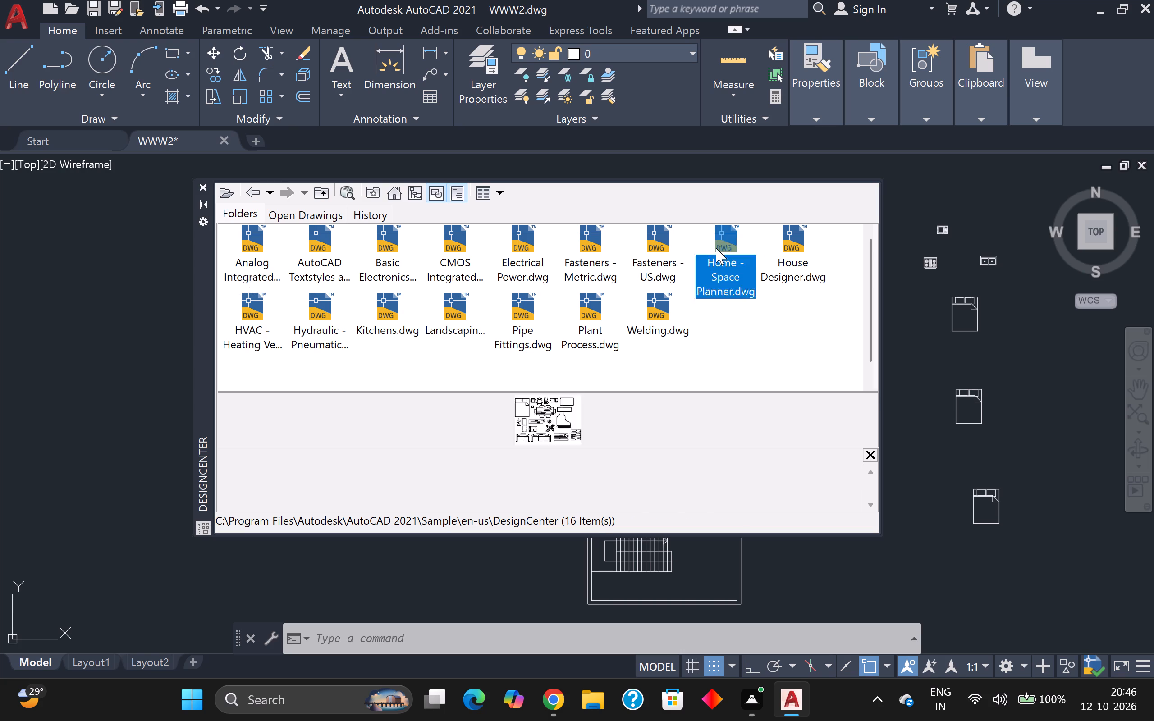
double_click(260, 239)
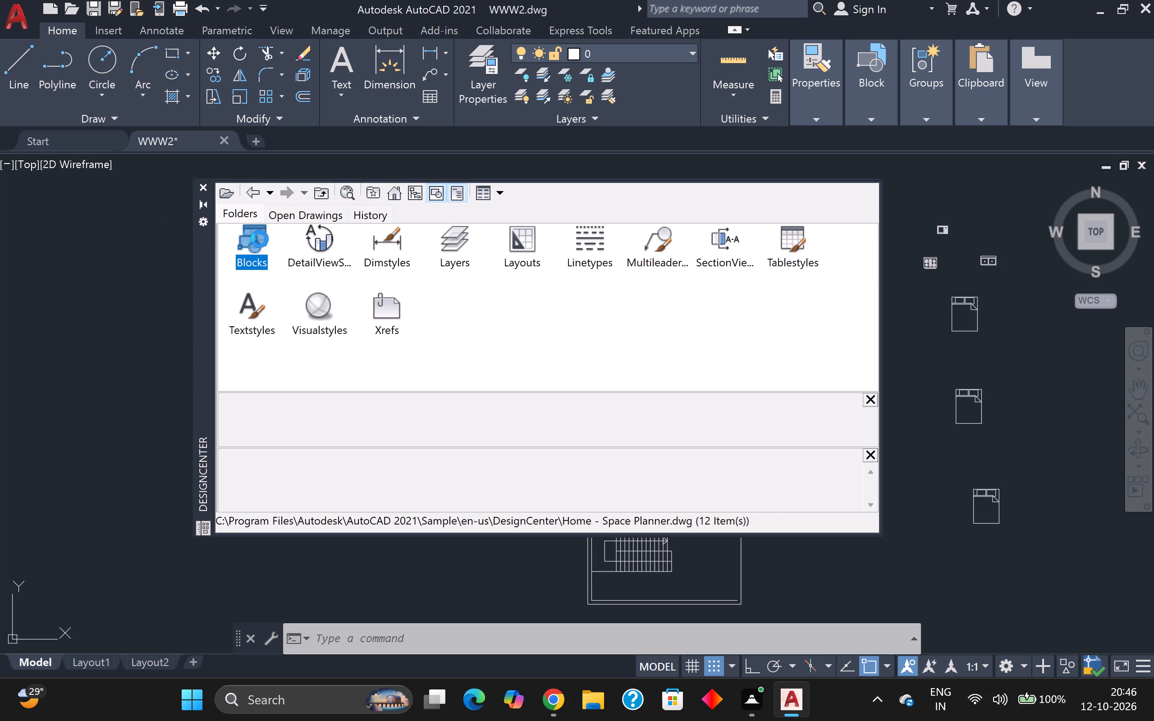
scroll(411, 308, "down", 3)
scroll(417, 302, "up", 1)
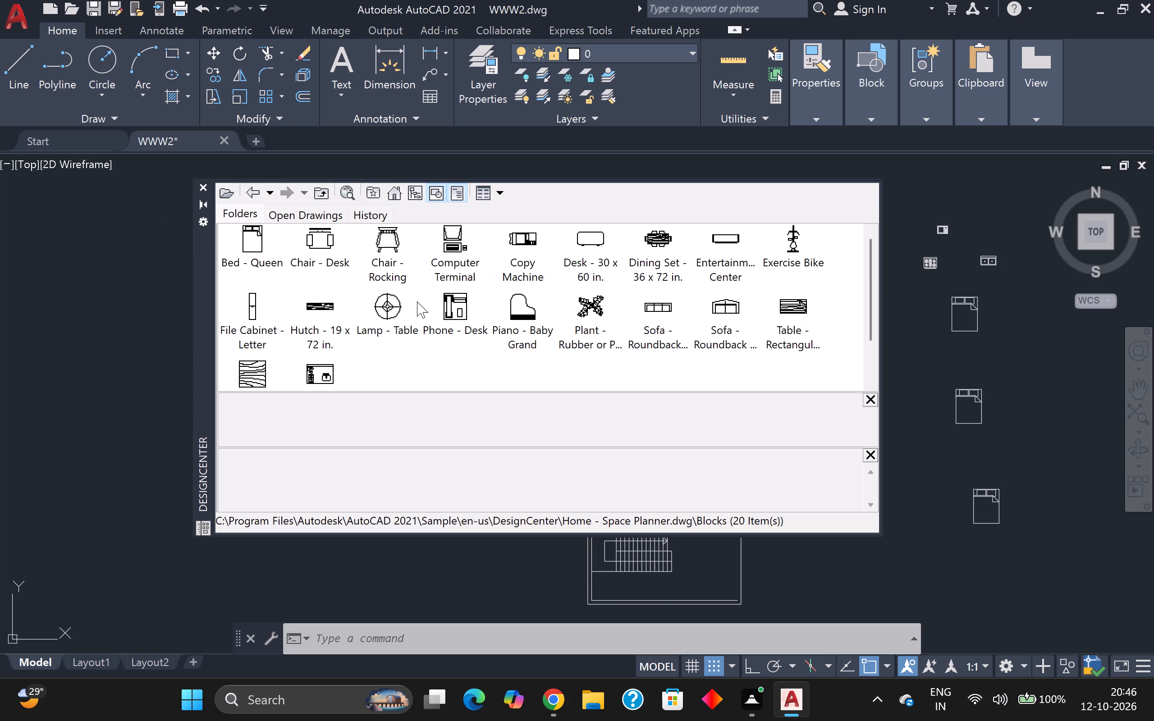
scroll(417, 301, "up", 4)
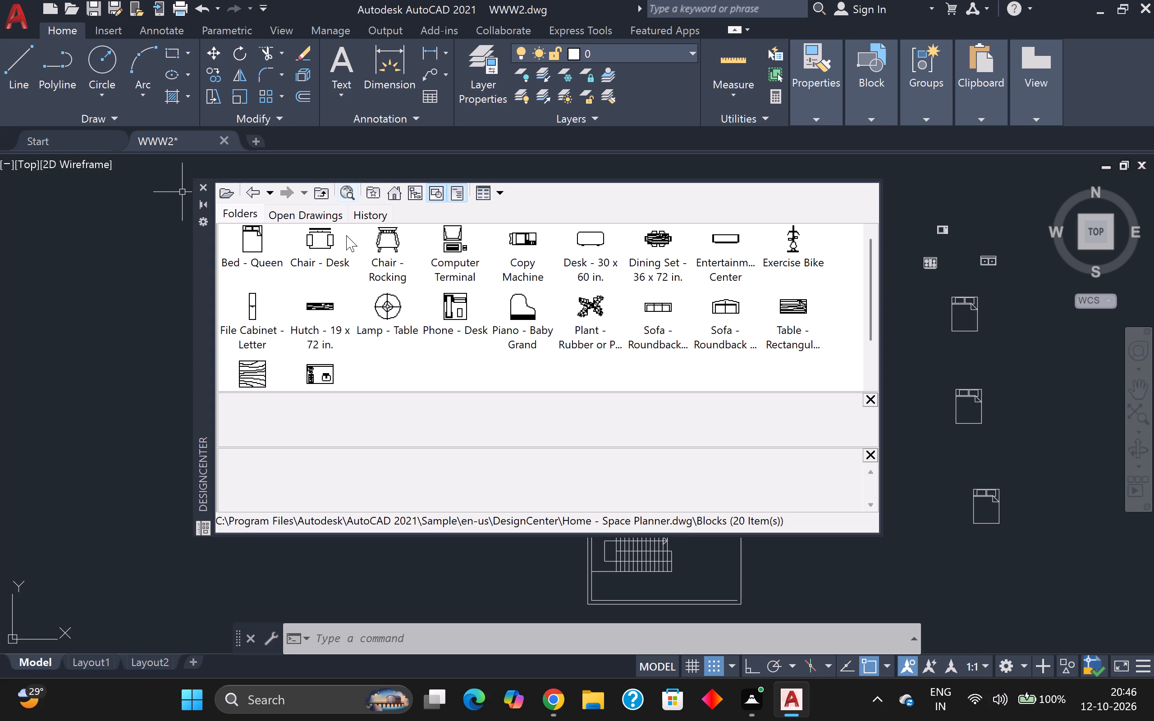
scroll(347, 235, "down", 3)
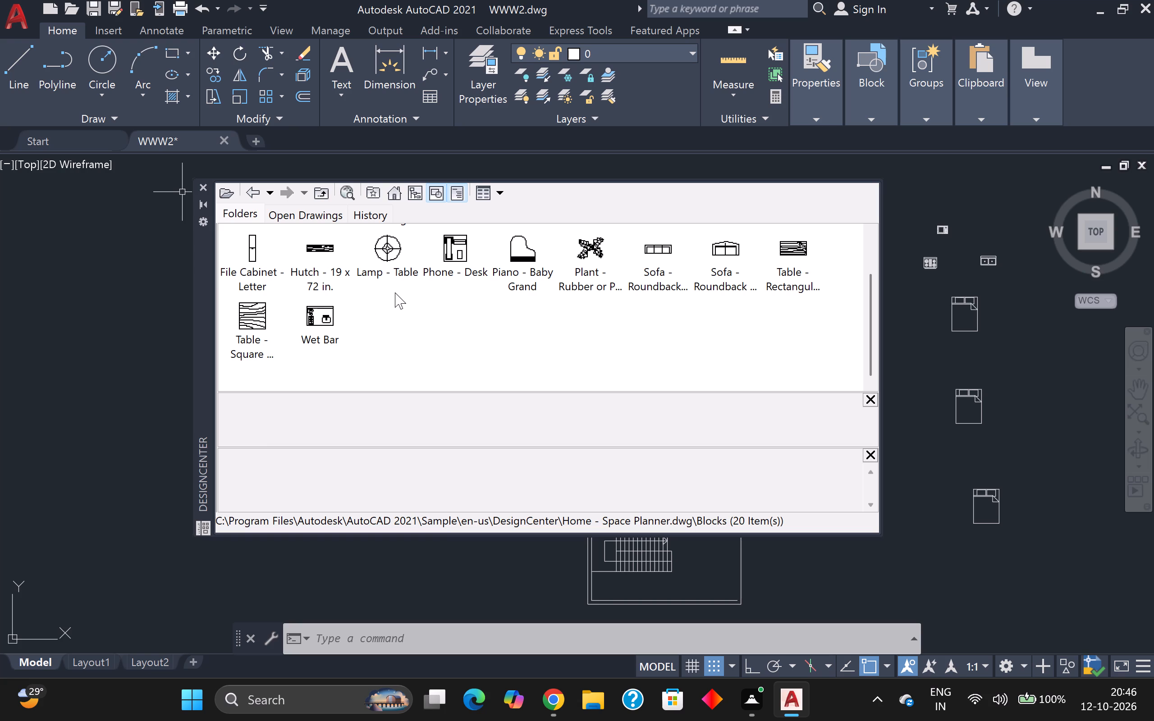
middle_click_drag(397, 296, 464, 420)
scroll(434, 348, "up", 1)
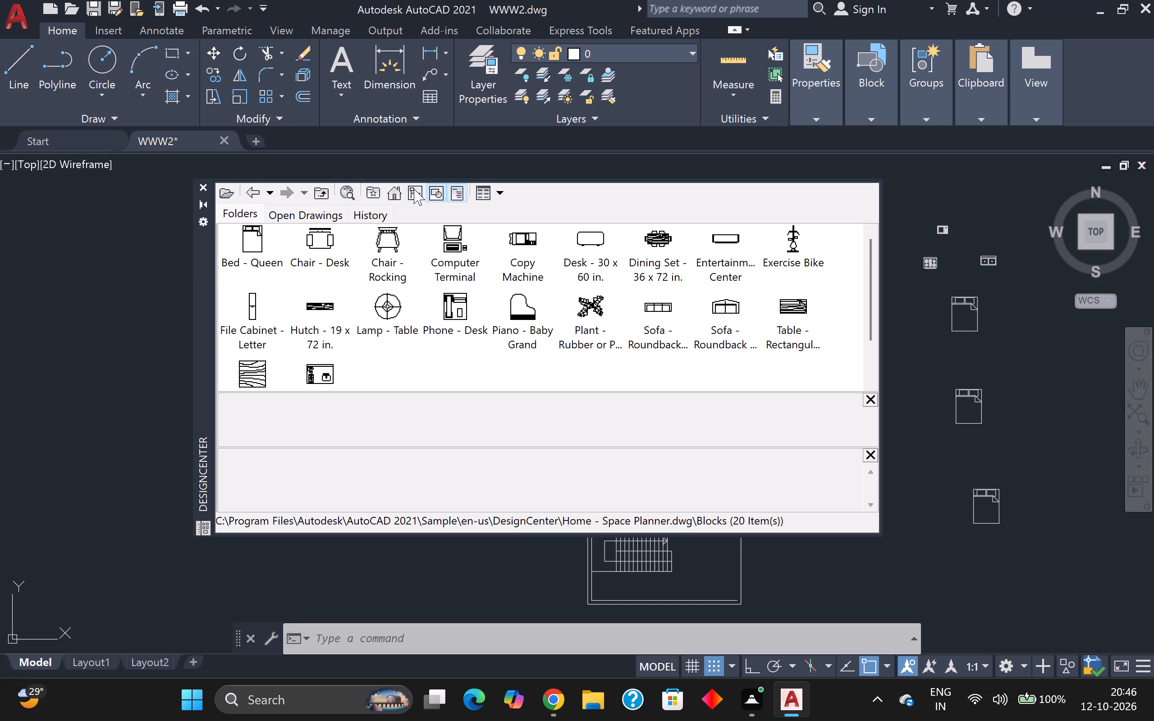
Insert three Toilet - top blocks from DesignCenter's House Designer drawing into the empty area east of the beds.
left_click(253, 194)
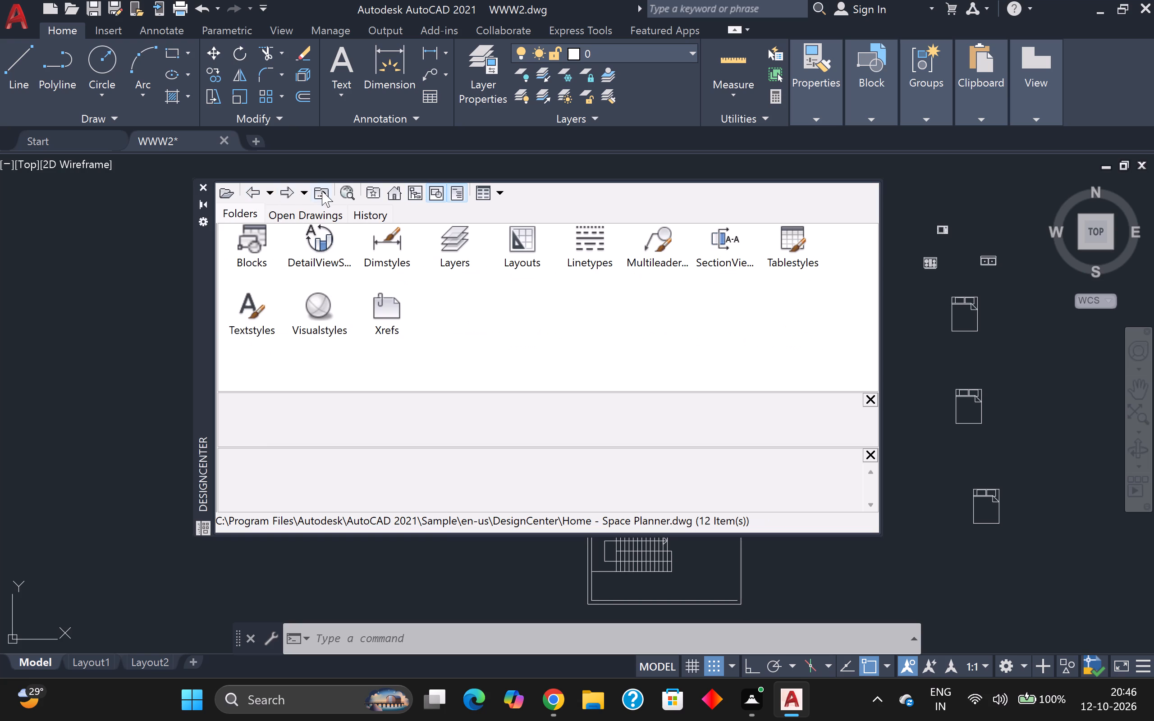
left_click(247, 188)
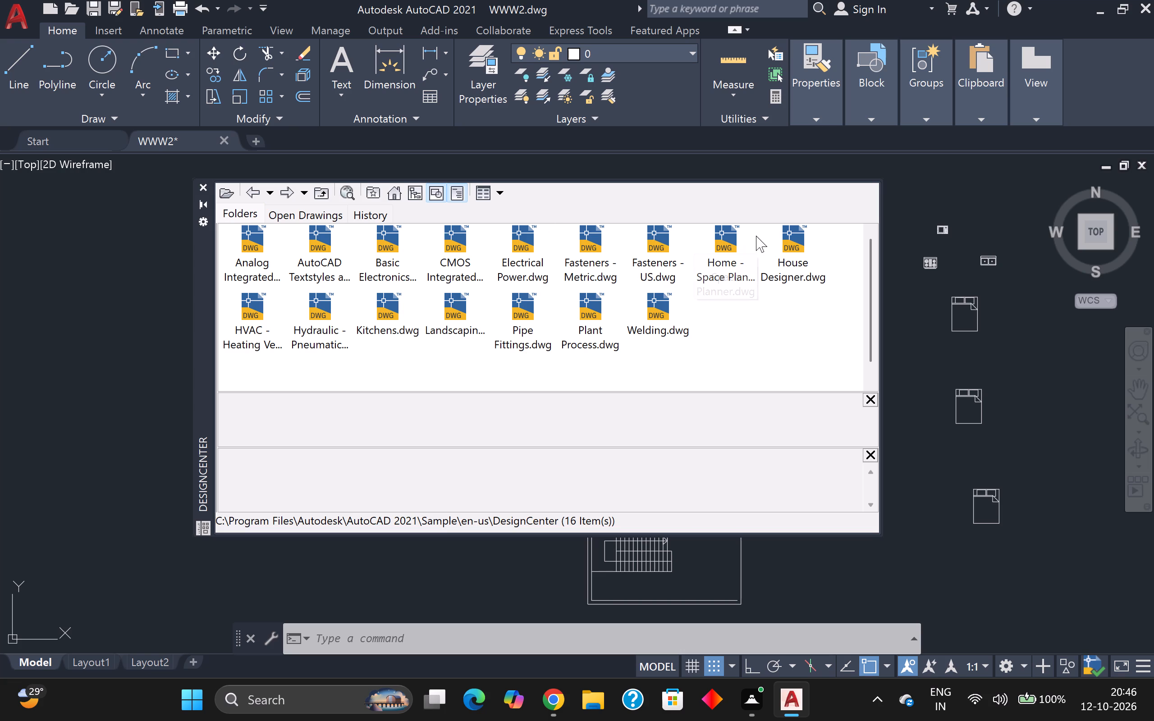
double_click(789, 251)
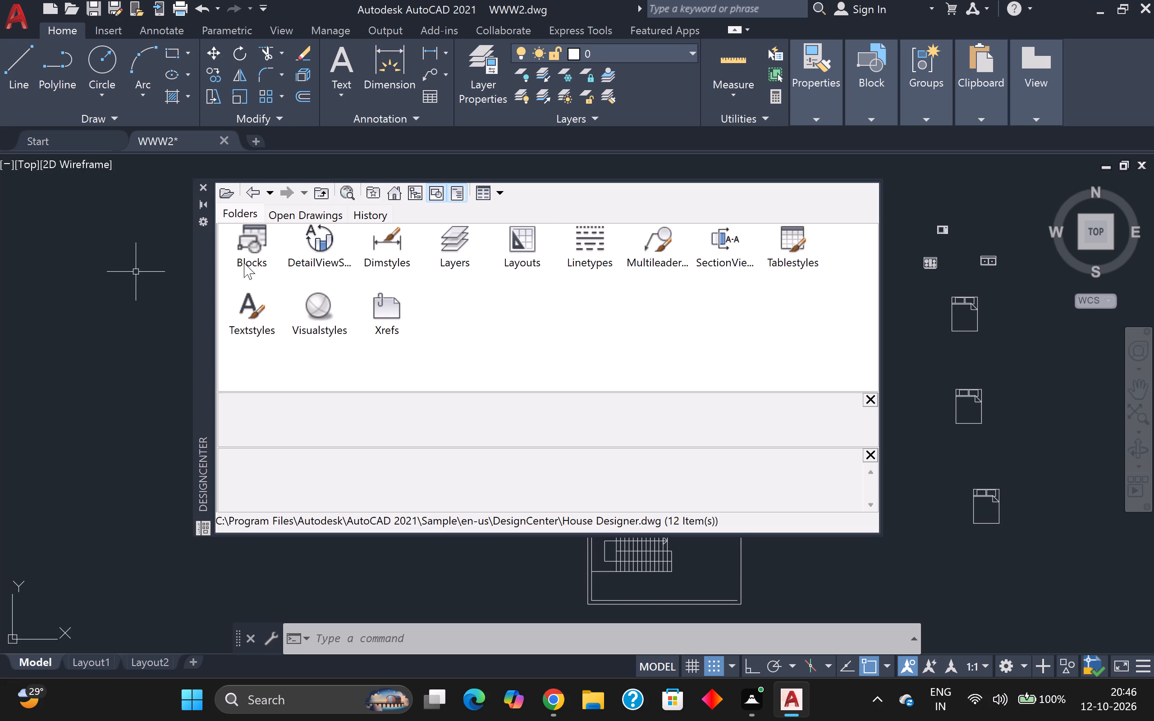
double_click(251, 249)
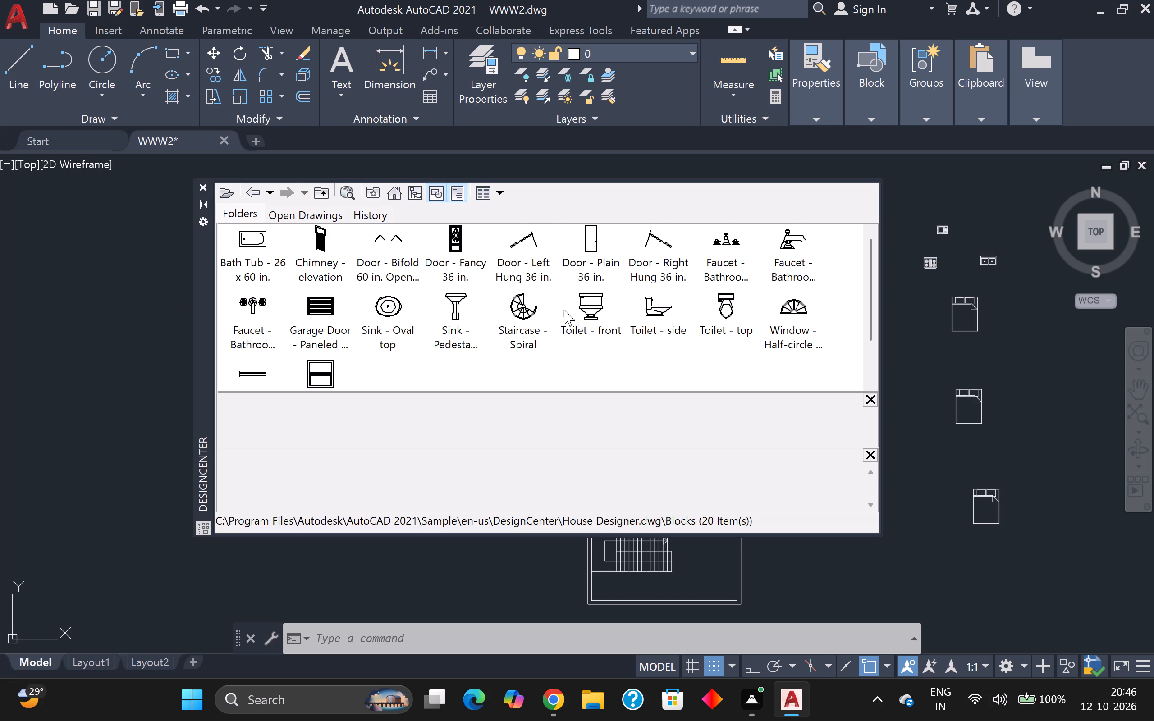
left_click_drag(724, 313, 744, 327)
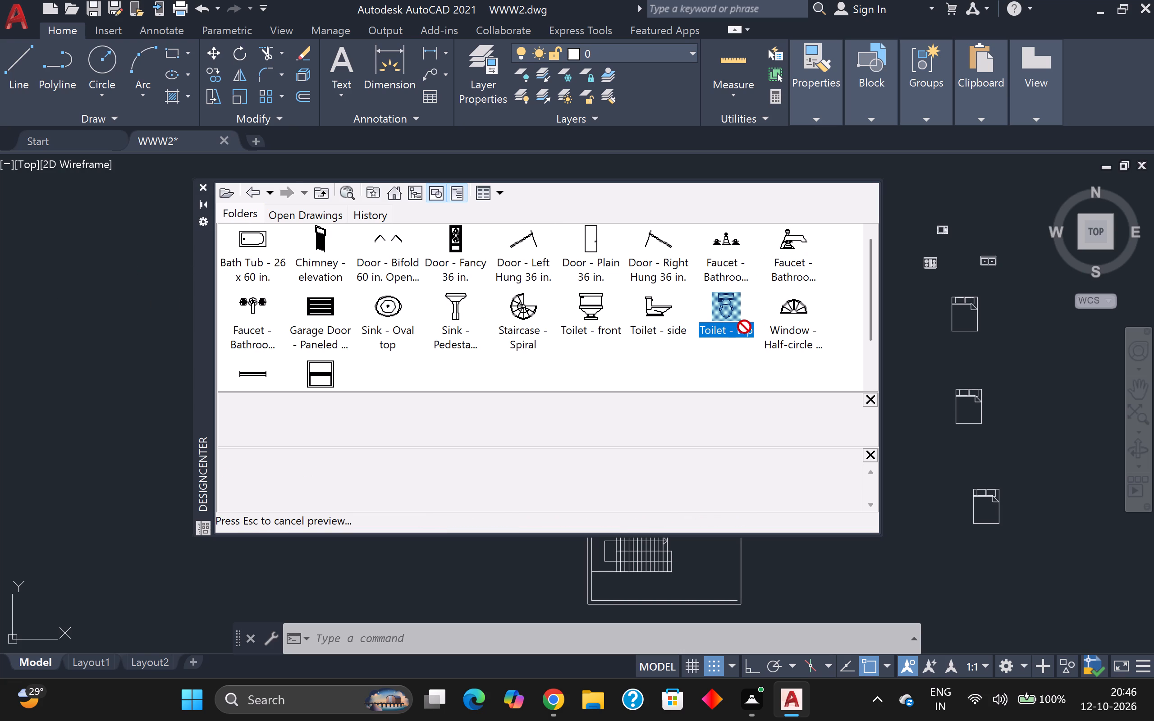
left_click_drag(744, 327, 1021, 344)
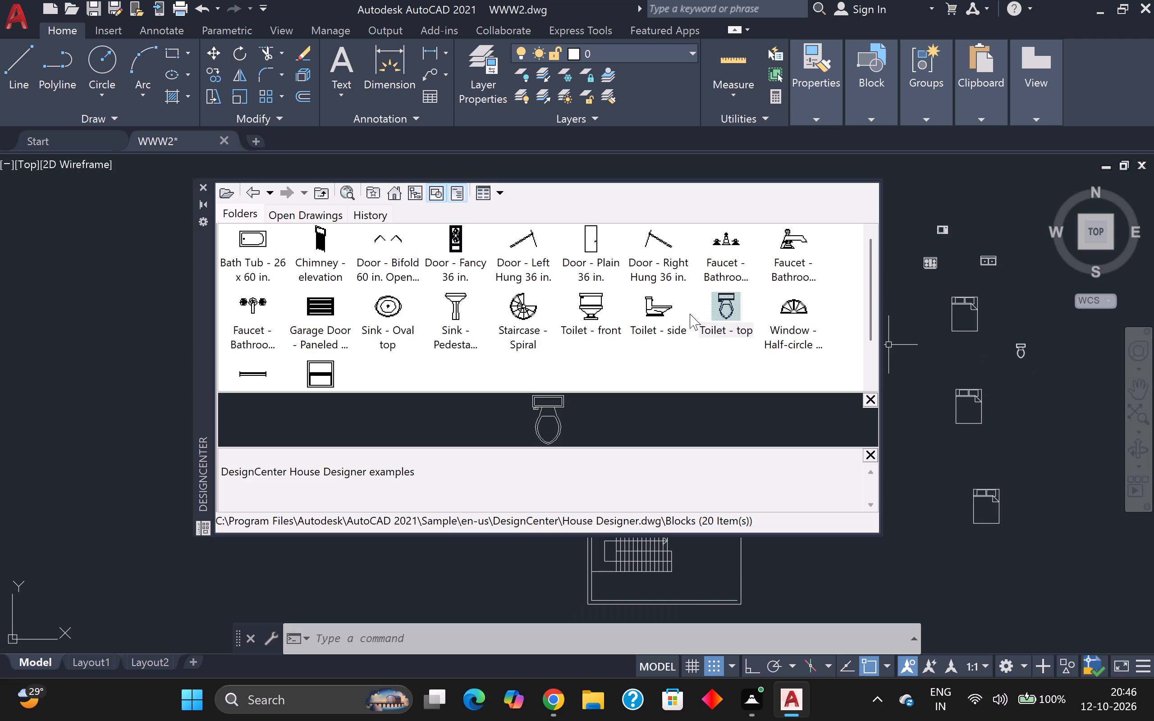
left_click_drag(719, 304, 1026, 392)
left_click_drag(712, 310, 1023, 322)
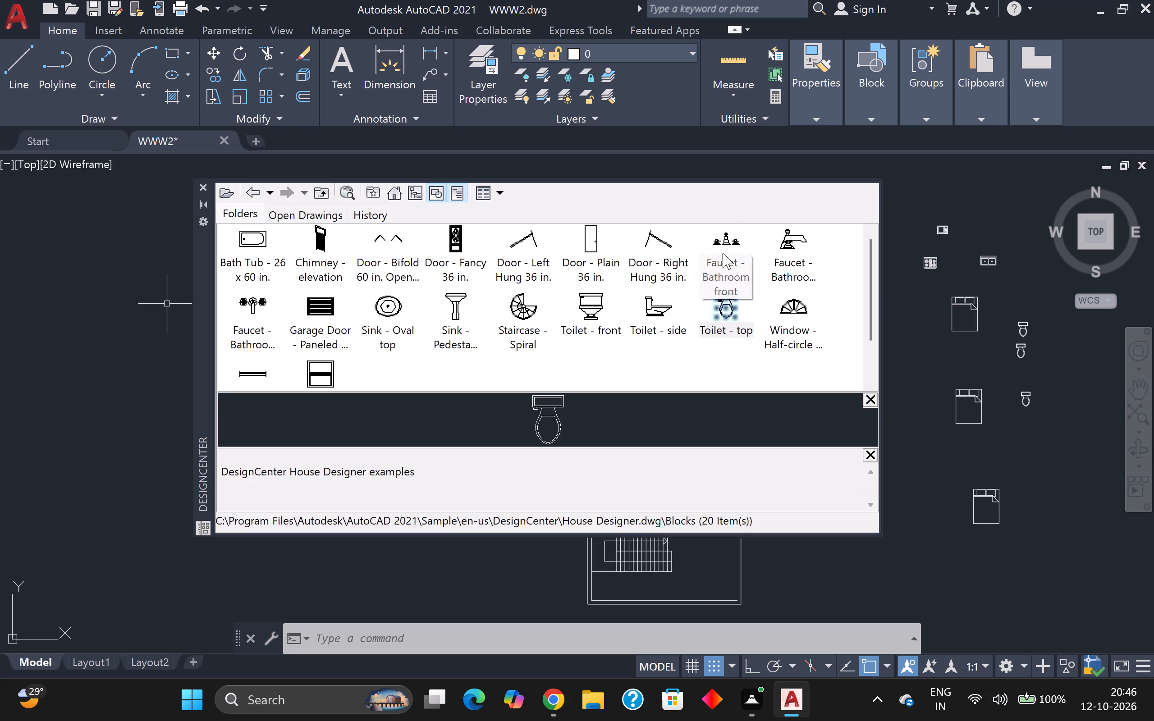
Insert the Faucet - Bathroom front block from the House Designer drawing between the middle and southern beds.
scroll(714, 232, "up", 3)
left_click_drag(725, 234, 896, 417)
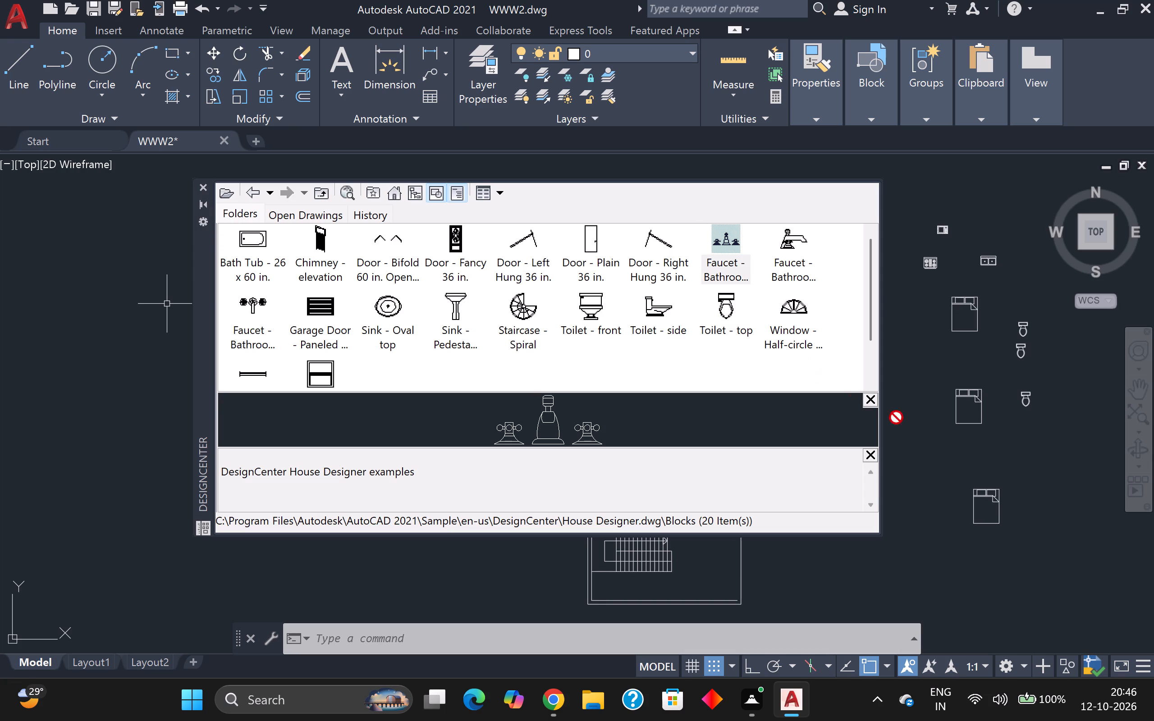
left_click_drag(896, 417, 945, 453)
scroll(934, 468, "up", 1)
scroll(712, 249, "up", 1)
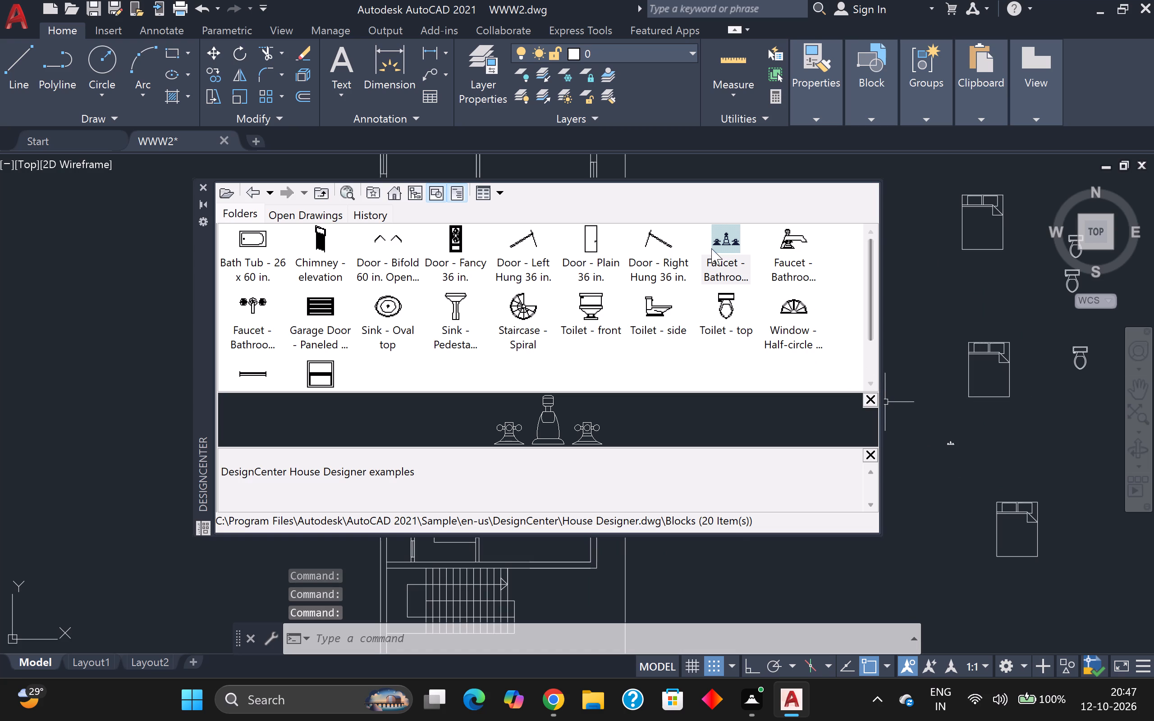
Insert two more Faucet - Bathroom front blocks, one between the middle and southern beds and one just west of the middle bed.
left_click_drag(716, 239, 1006, 443)
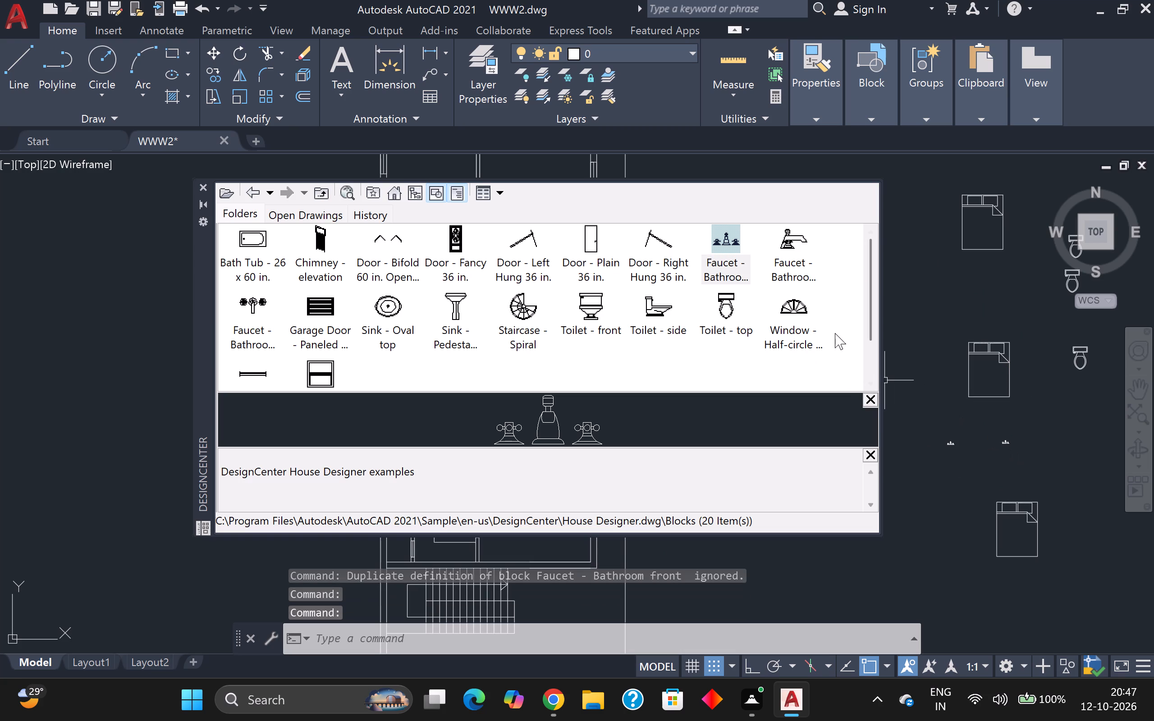
left_click_drag(725, 239, 939, 343)
left_click(201, 190)
Inspect the inserted front-view bathroom faucet blocks up close beside the beds.
scroll(1153, 517, "up", 3)
scroll(774, 355, "up", 1)
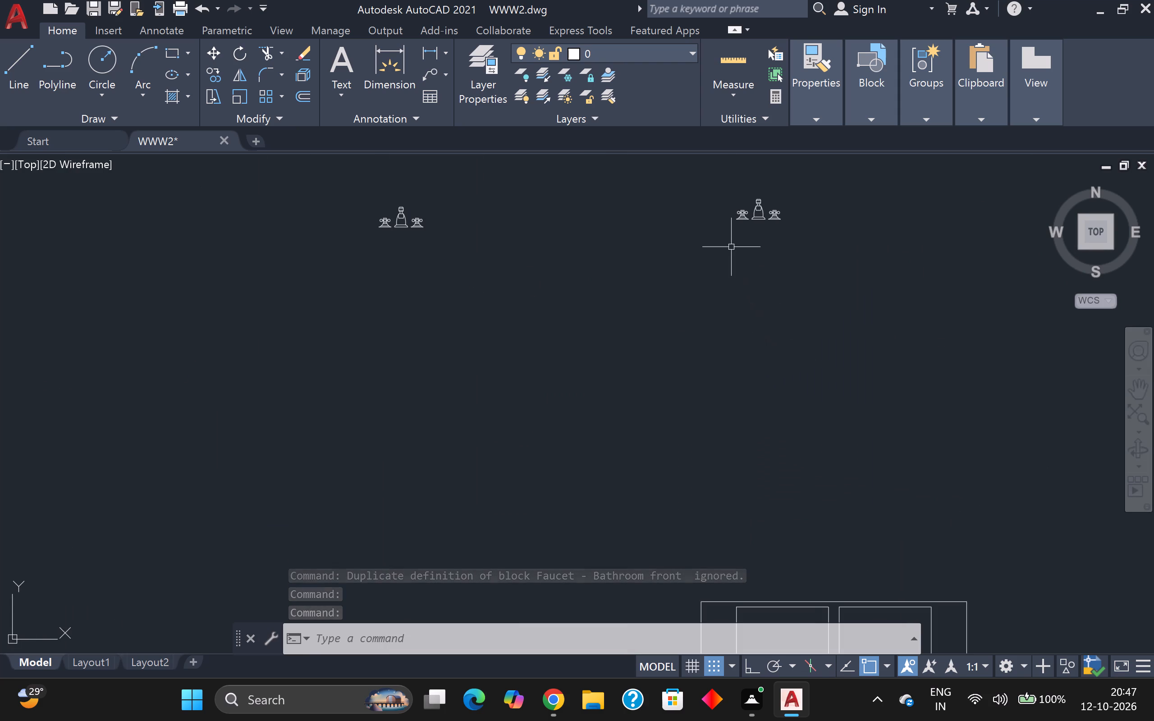
middle_click_drag(731, 247, 772, 391)
scroll(409, 357, "up", 5)
scroll(406, 362, "down", 5)
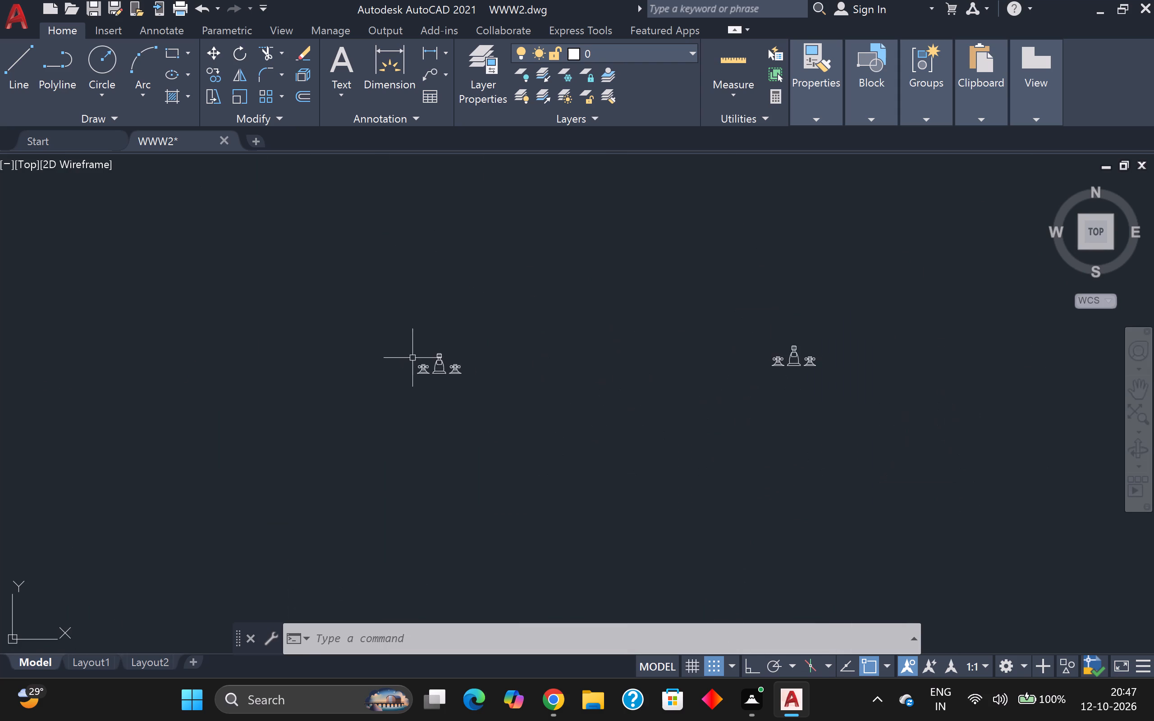
scroll(419, 356, "up", 4)
scroll(419, 356, "down", 8)
scroll(429, 350, "up", 3)
scroll(429, 350, "down", 1)
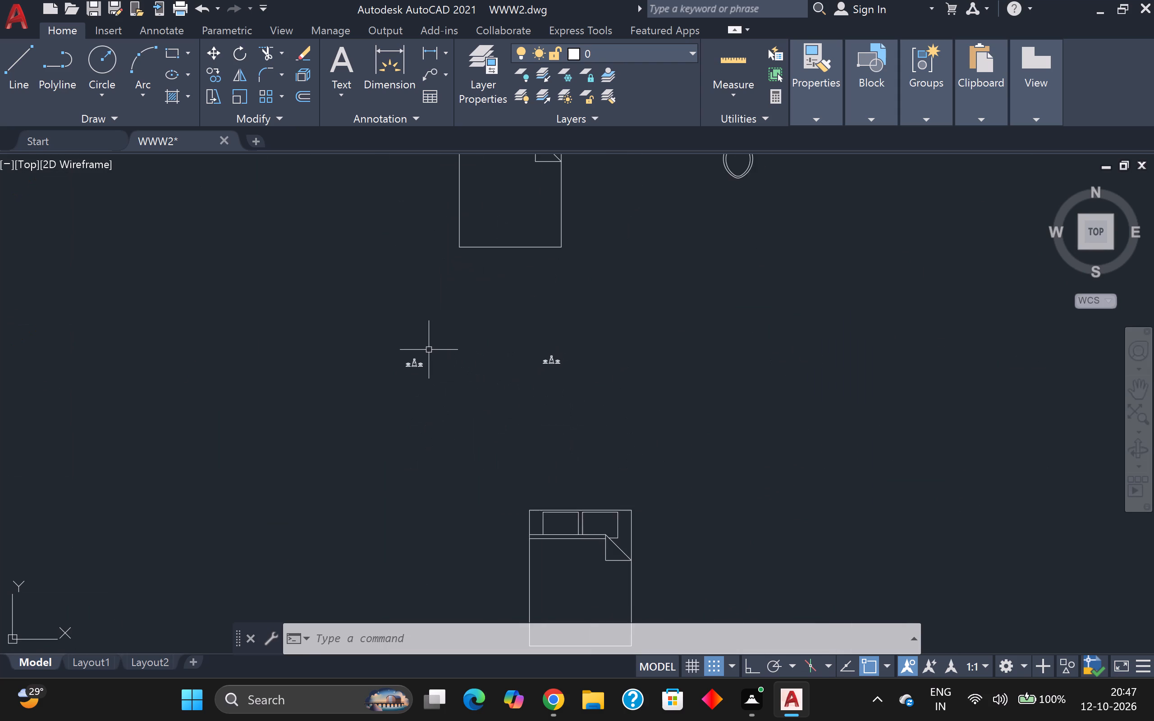
scroll(429, 350, "down", 2)
left_click(495, 361)
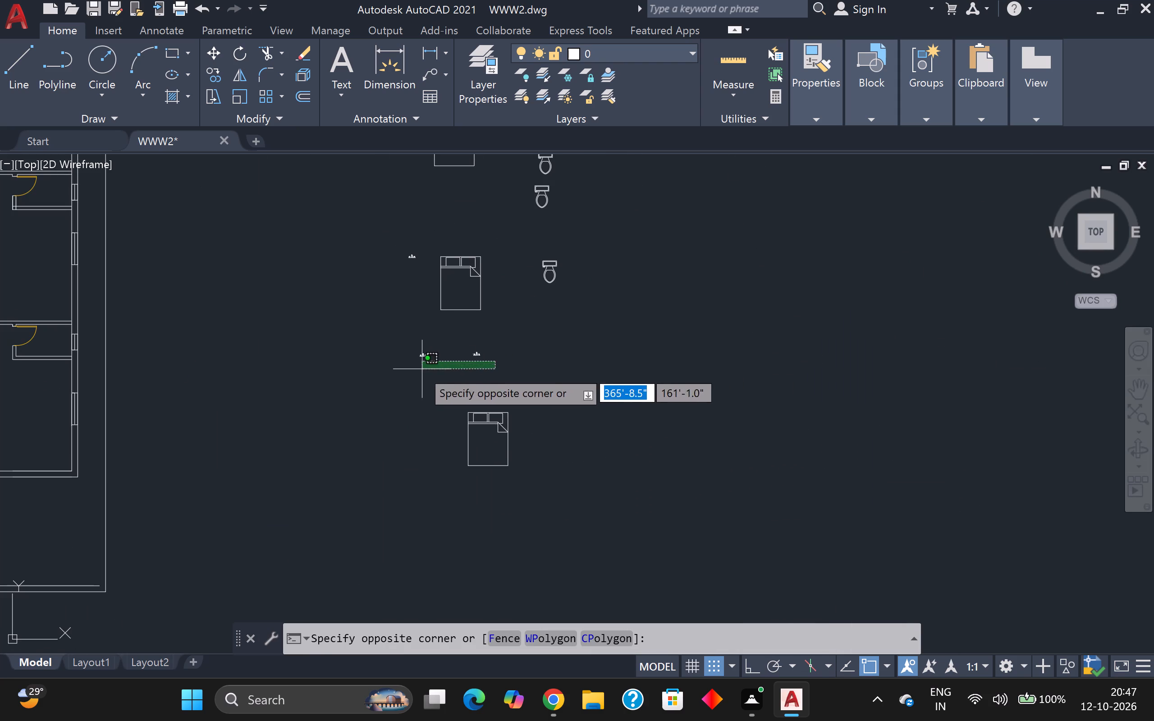
left_click(439, 378)
Insert the Faucet - Bathroom top block from the House Designer drawing into the empty area east of the toilets.
key("space")
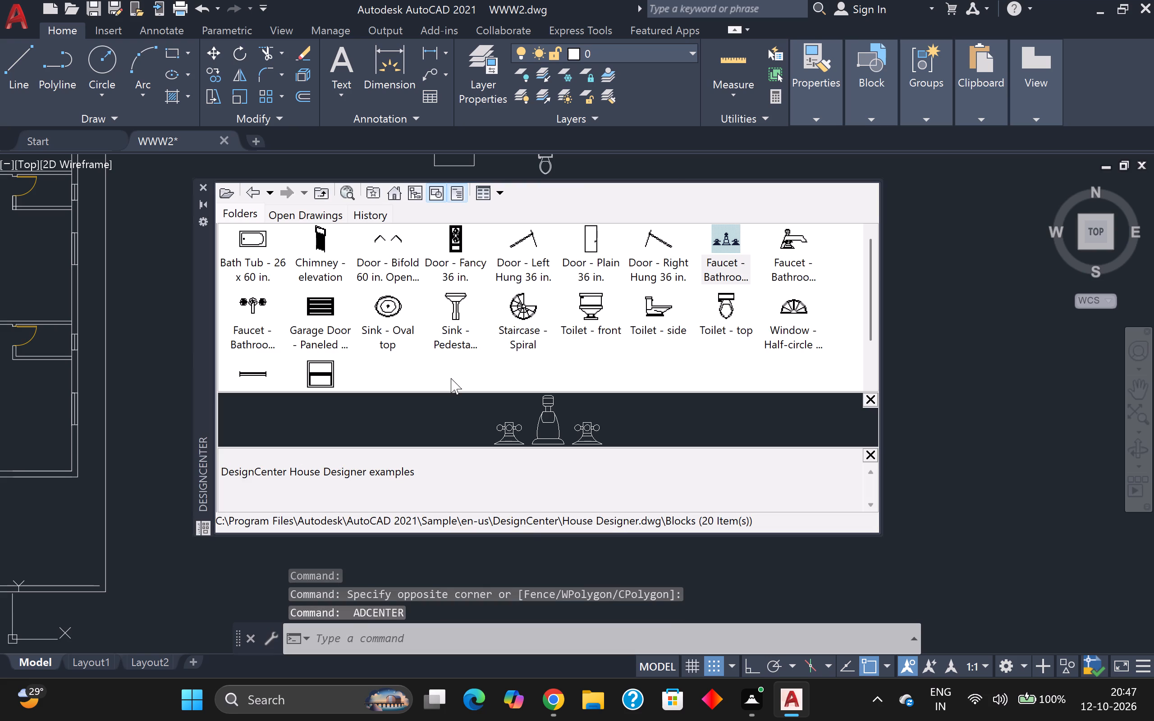
left_click_drag(259, 301, 875, 365)
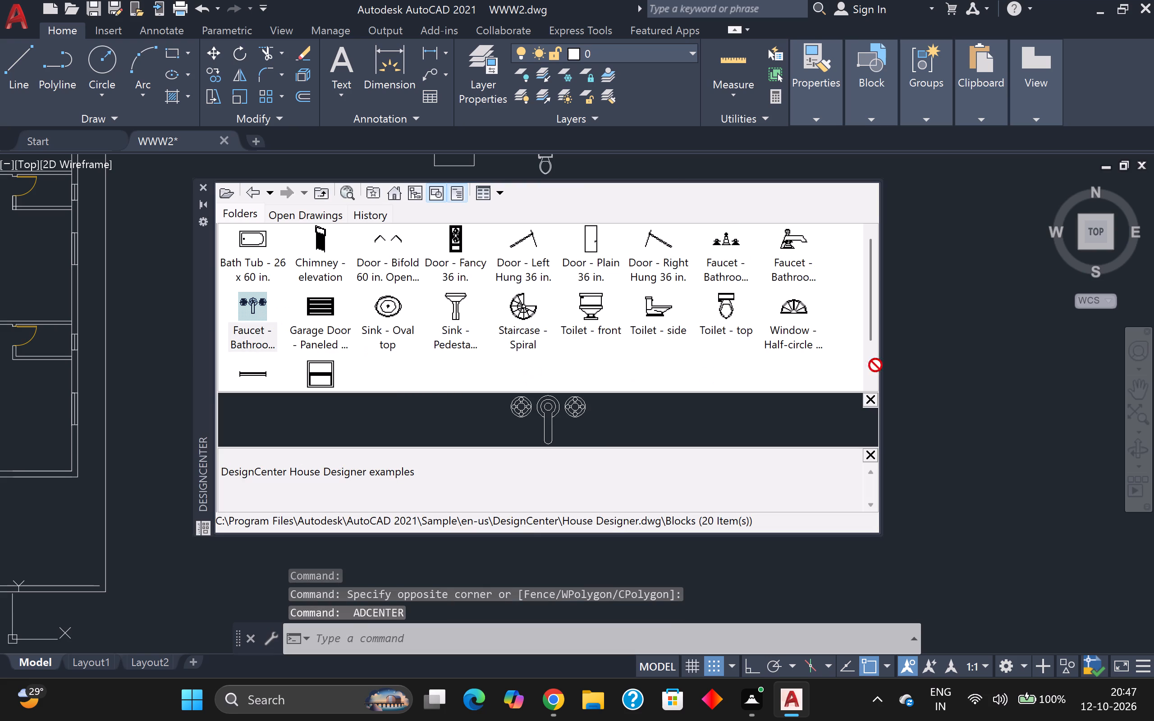
left_click_drag(875, 365, 976, 333)
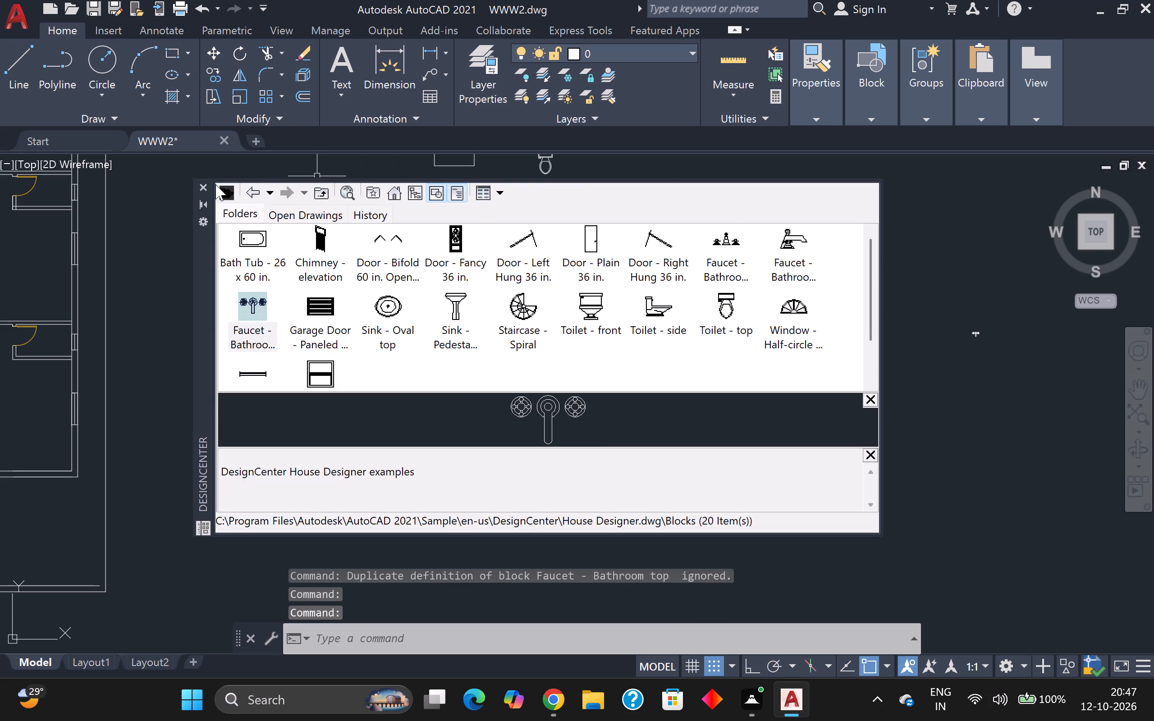
left_click(199, 191)
Move the top-view bathroom faucet into the northern unit's small north-east room, just north of its south partition wall.
scroll(207, 193, "down", 2)
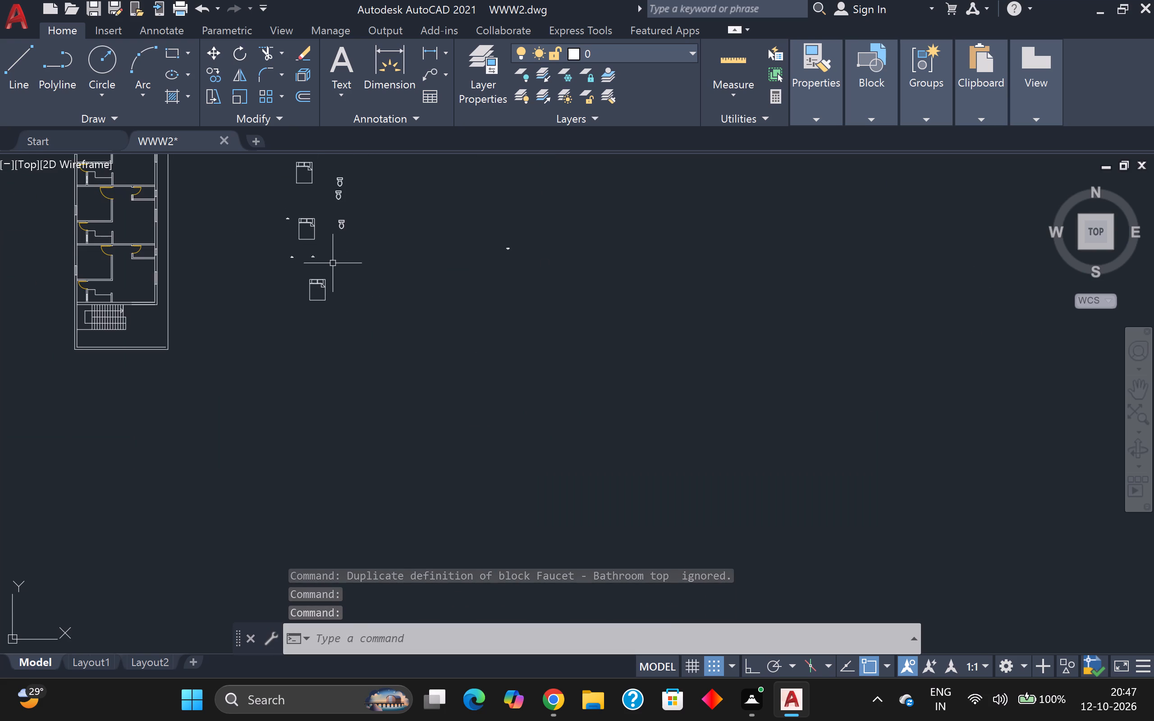
scroll(330, 264, "up", 3)
middle_click_drag(312, 253, 508, 365)
scroll(508, 365, "down", 2)
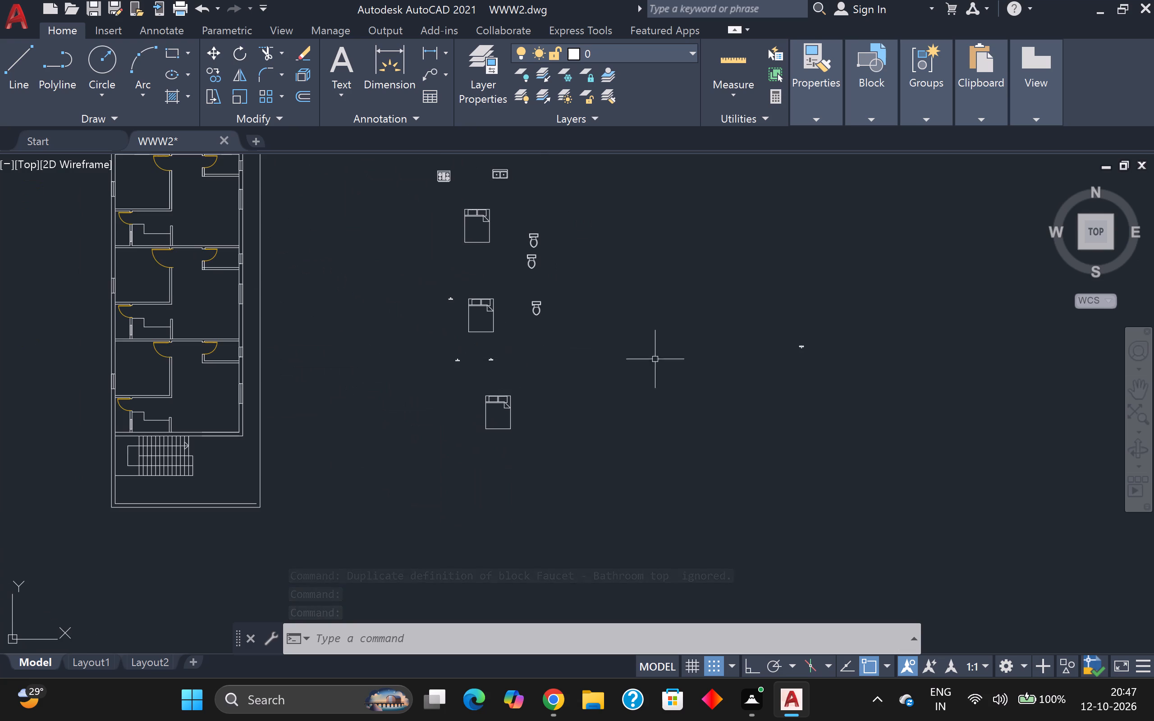
left_click(806, 347)
left_click(788, 348)
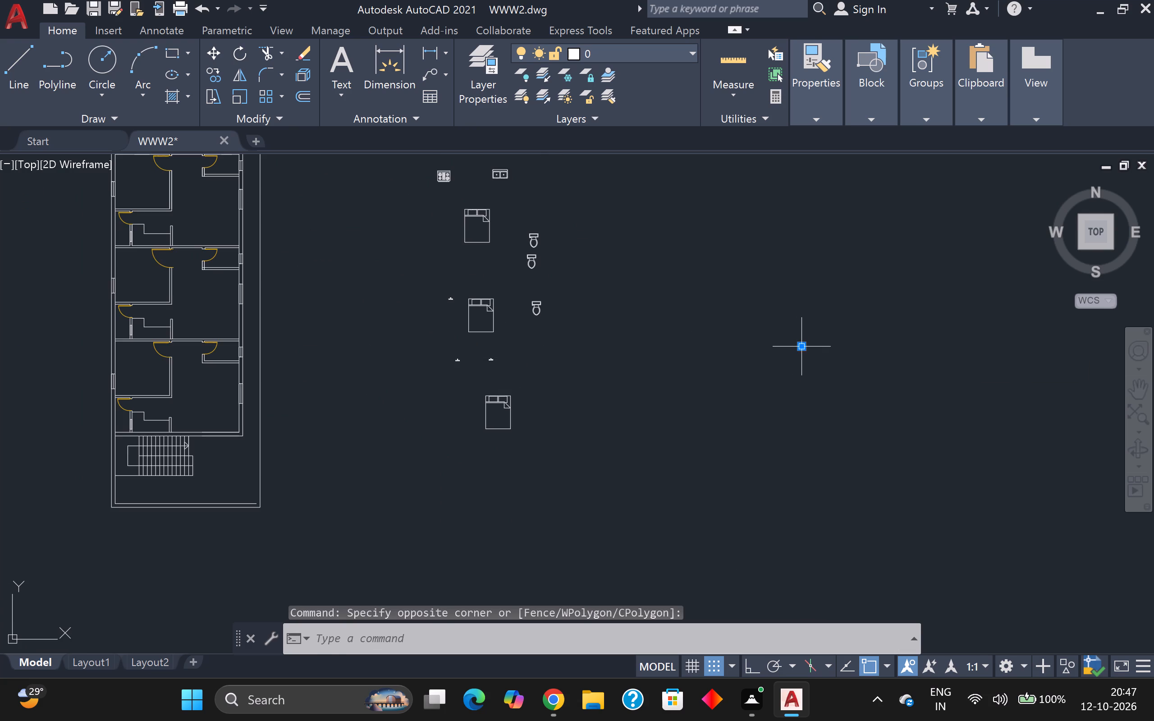
key("m")
key("Return")
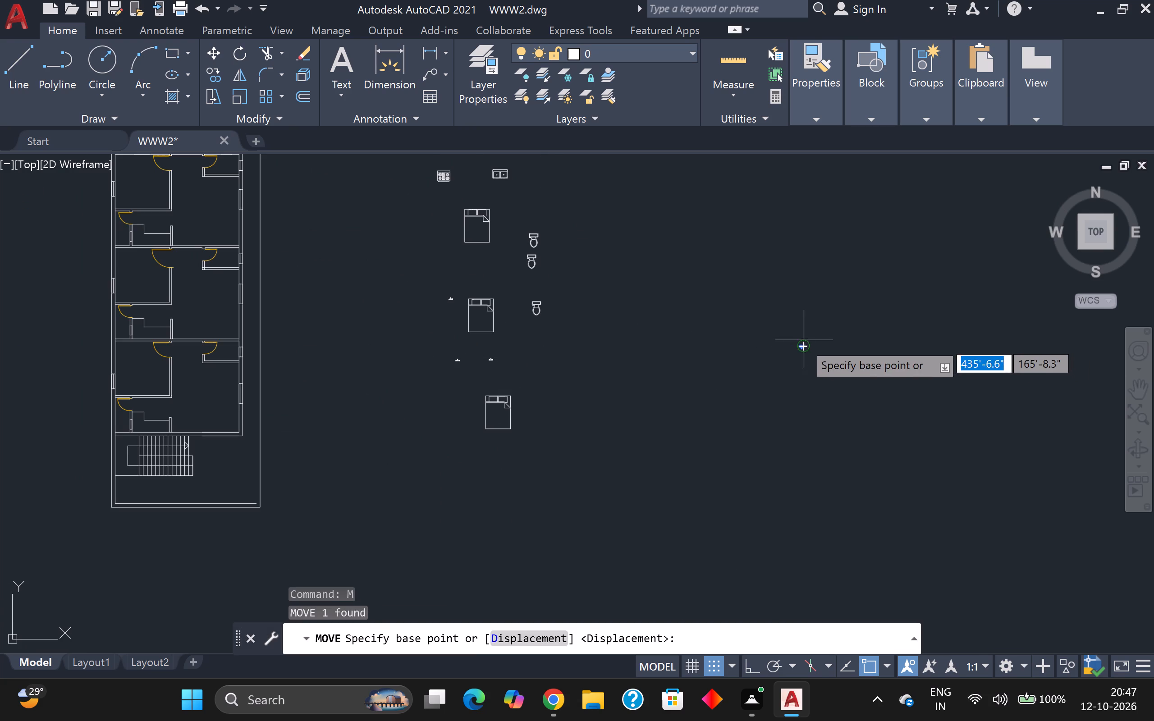
left_click(800, 344)
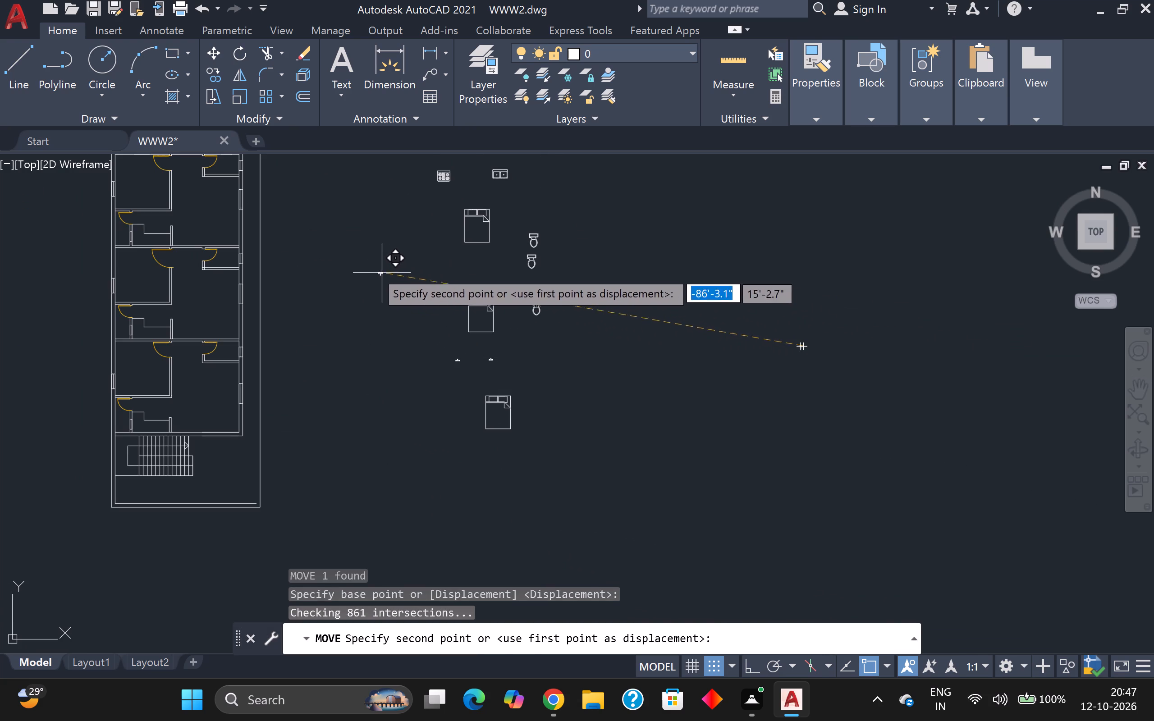
middle_click_drag(373, 269, 562, 457)
scroll(440, 370, "up", 2)
scroll(371, 356, "up", 2)
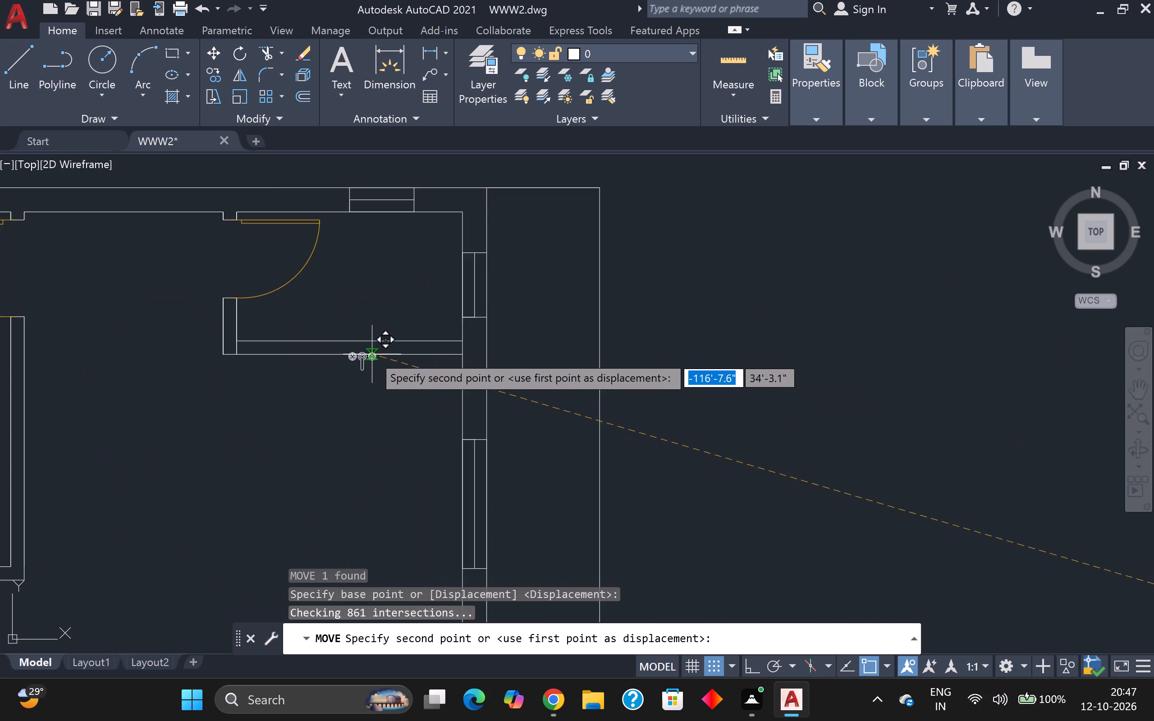
scroll(384, 342, "up", 2)
scroll(476, 322, "up", 2)
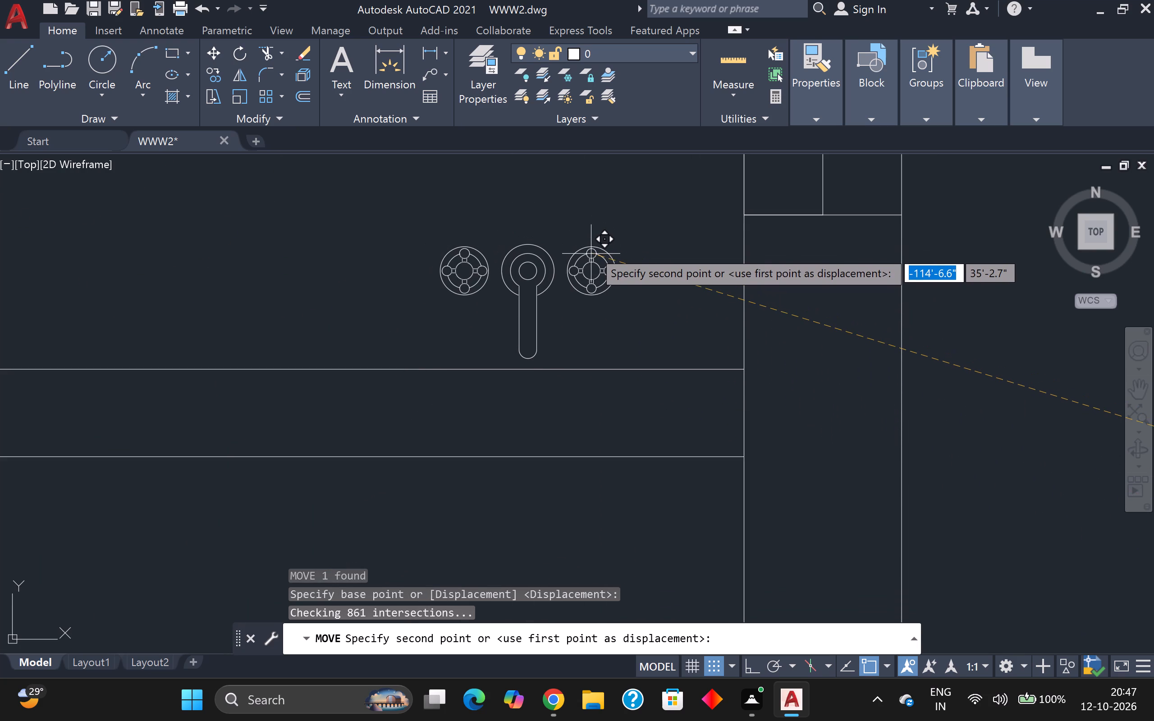
left_click(592, 246)
Rotate the top-view faucet 180 degrees about its centre with Ortho on, so its spout points north.
left_click(540, 255)
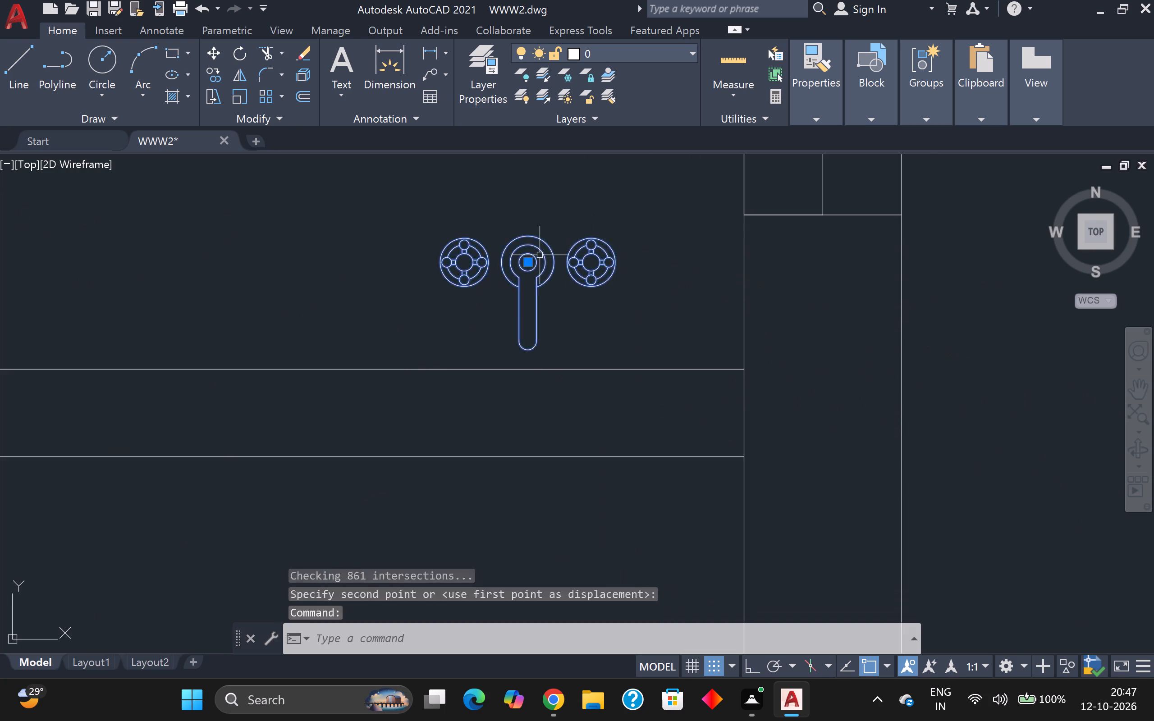
key("m")
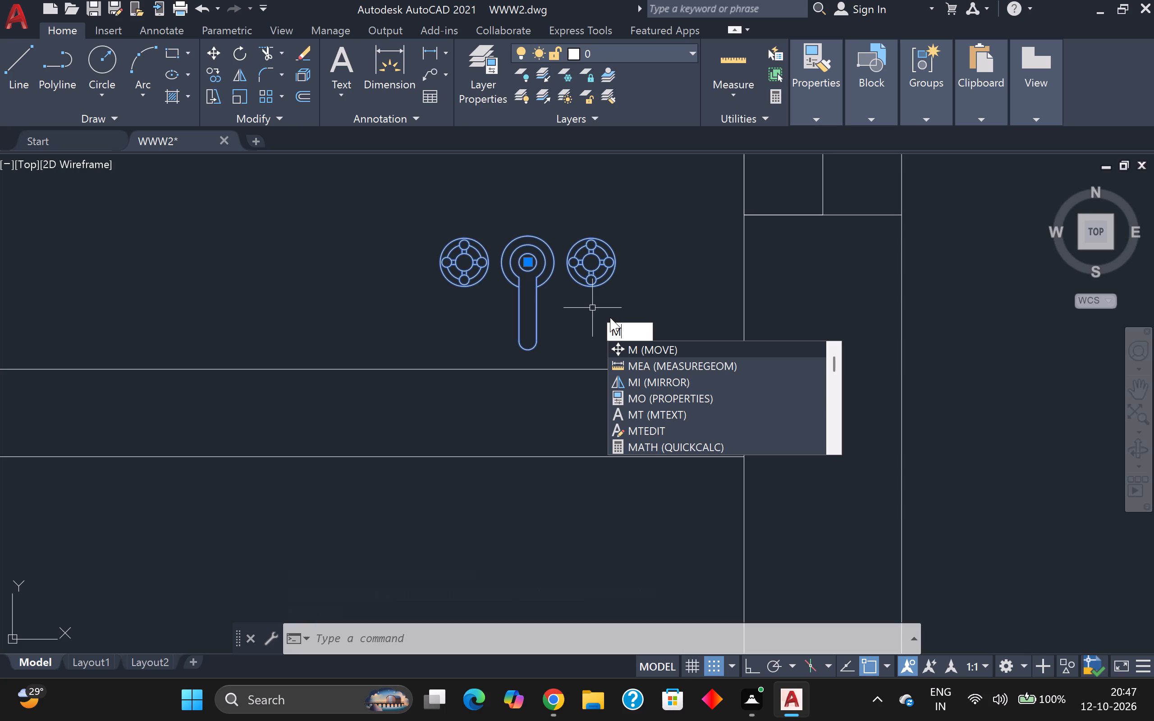
key("BackSpace")
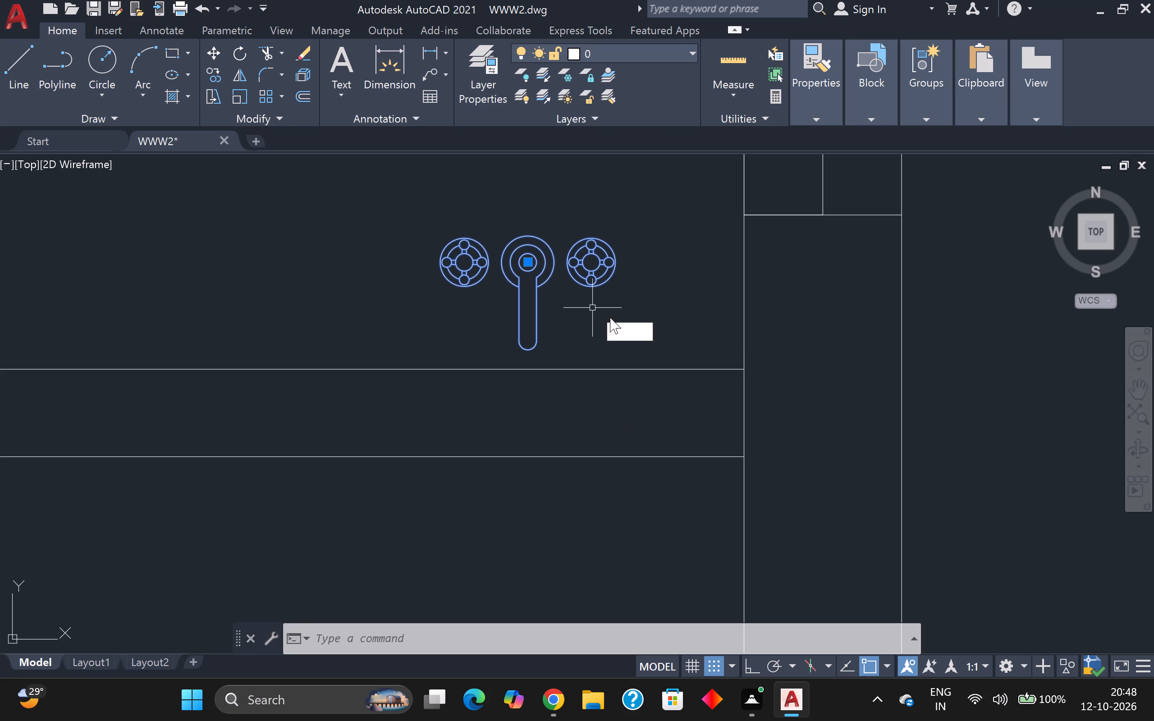
type("ro")
key("Return")
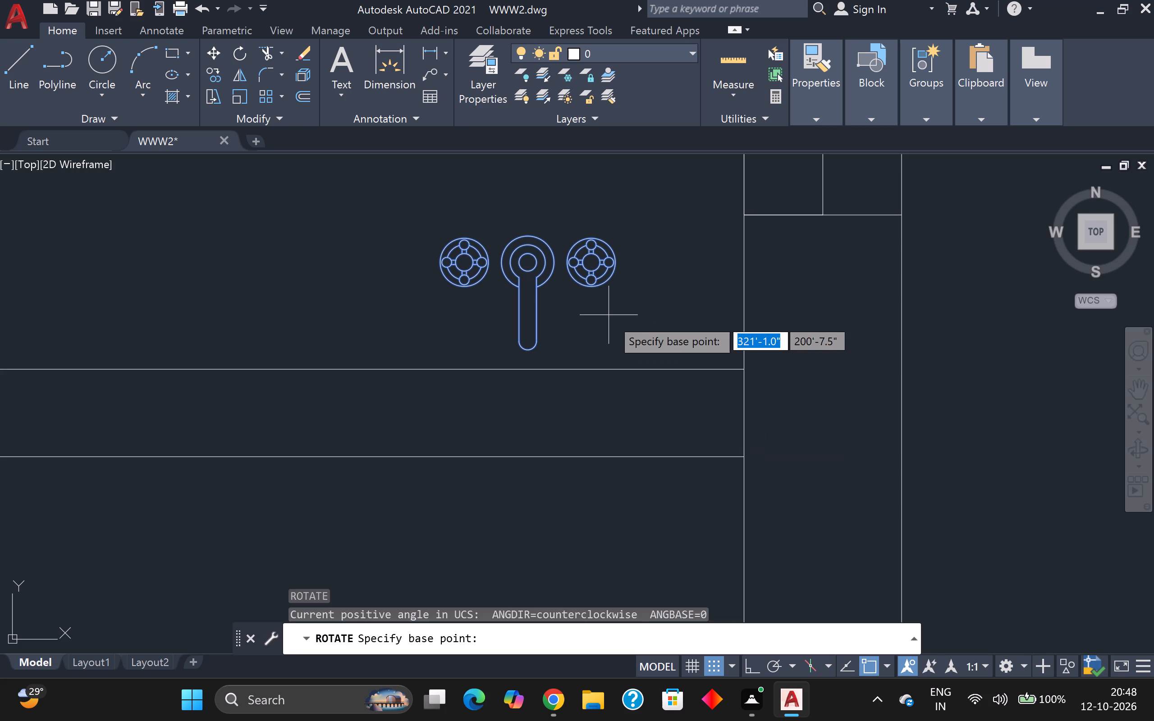
key("F8")
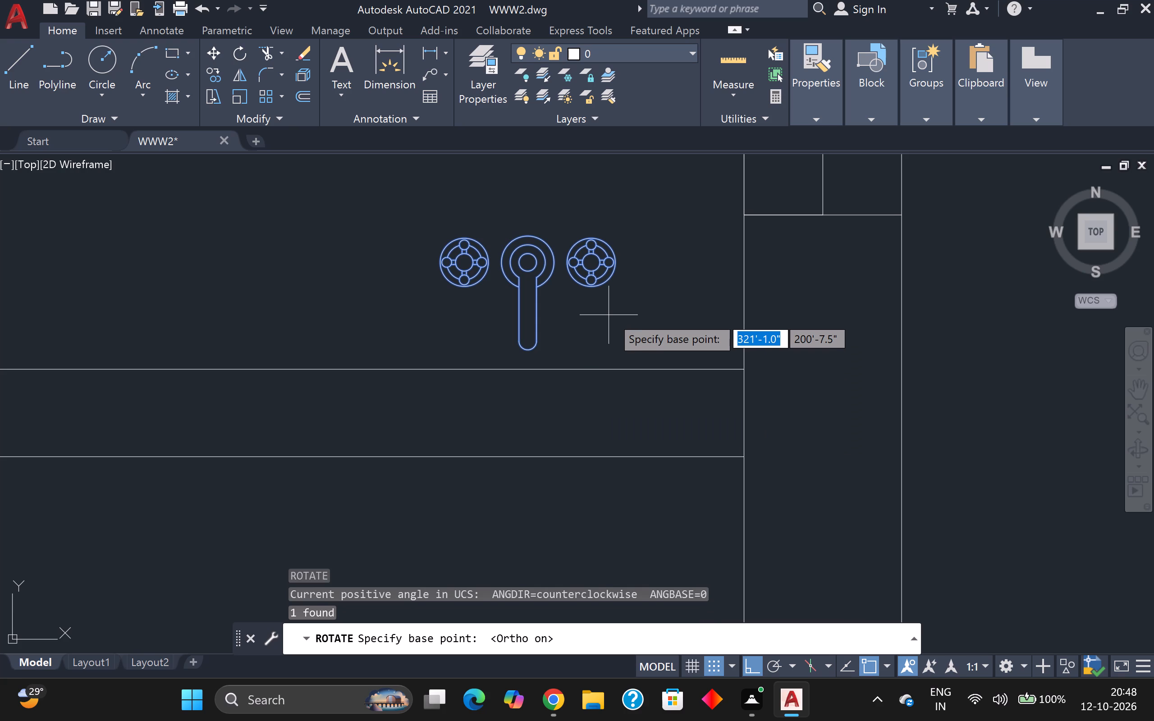
left_click(531, 263)
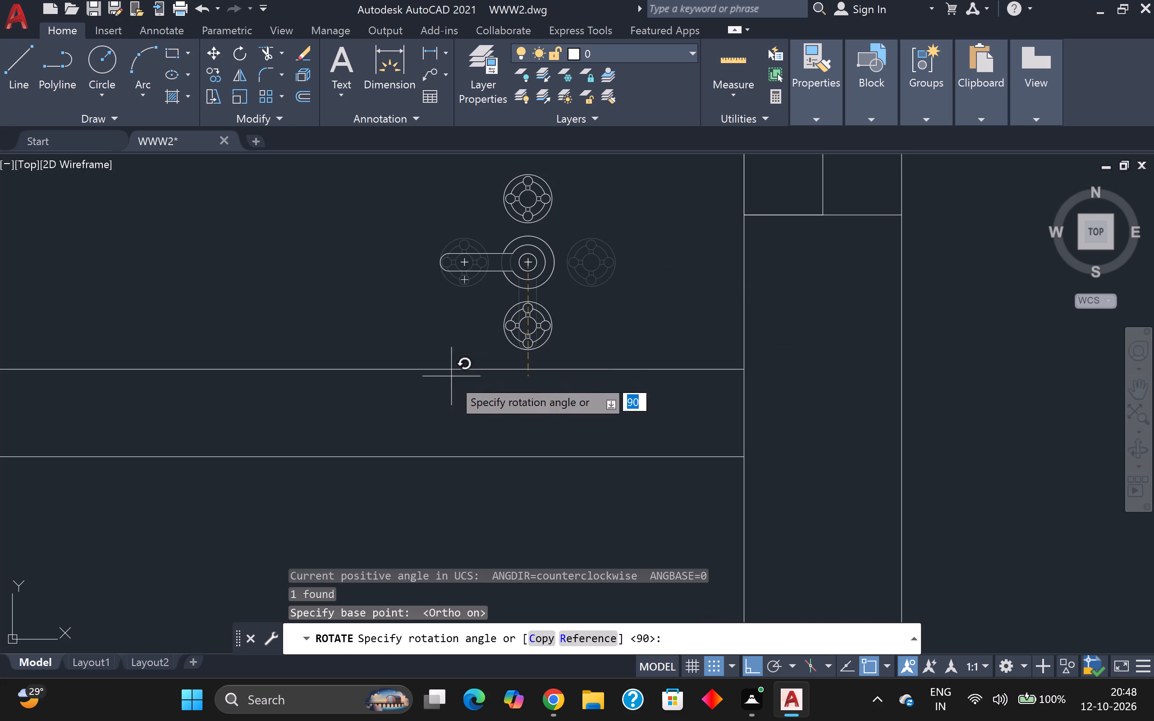
left_click(309, 400)
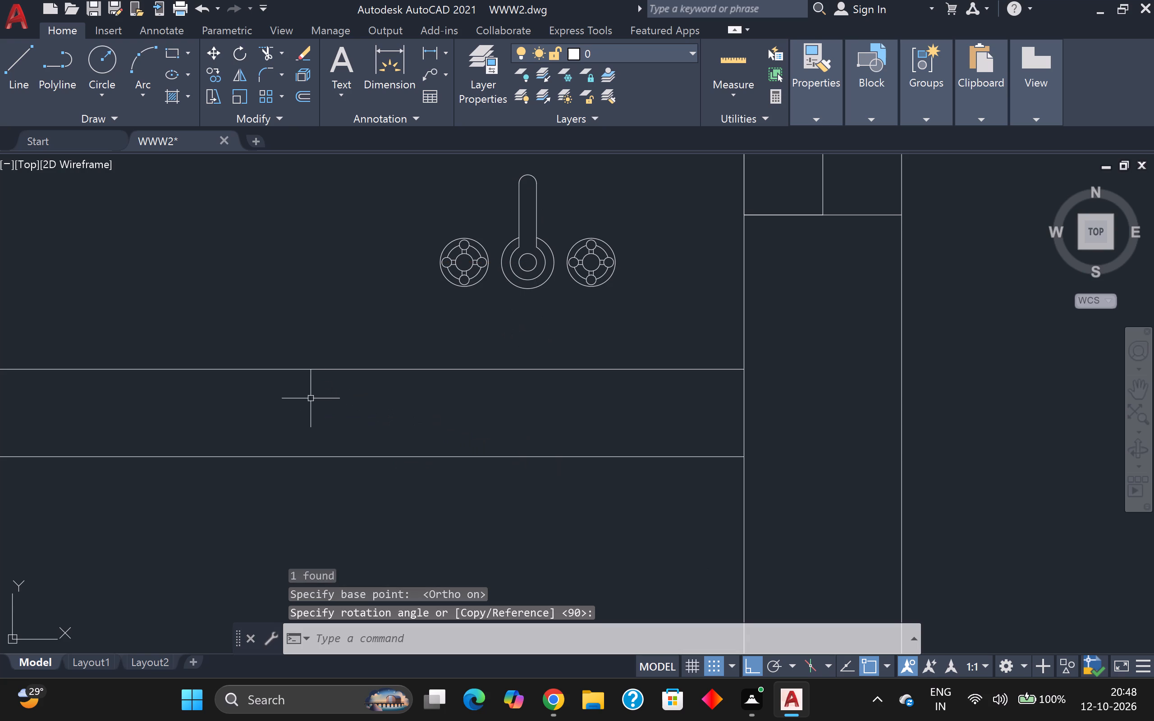
Move the rotated faucet straight south against the partition wall of the northern unit's small north-east room.
left_click(535, 250)
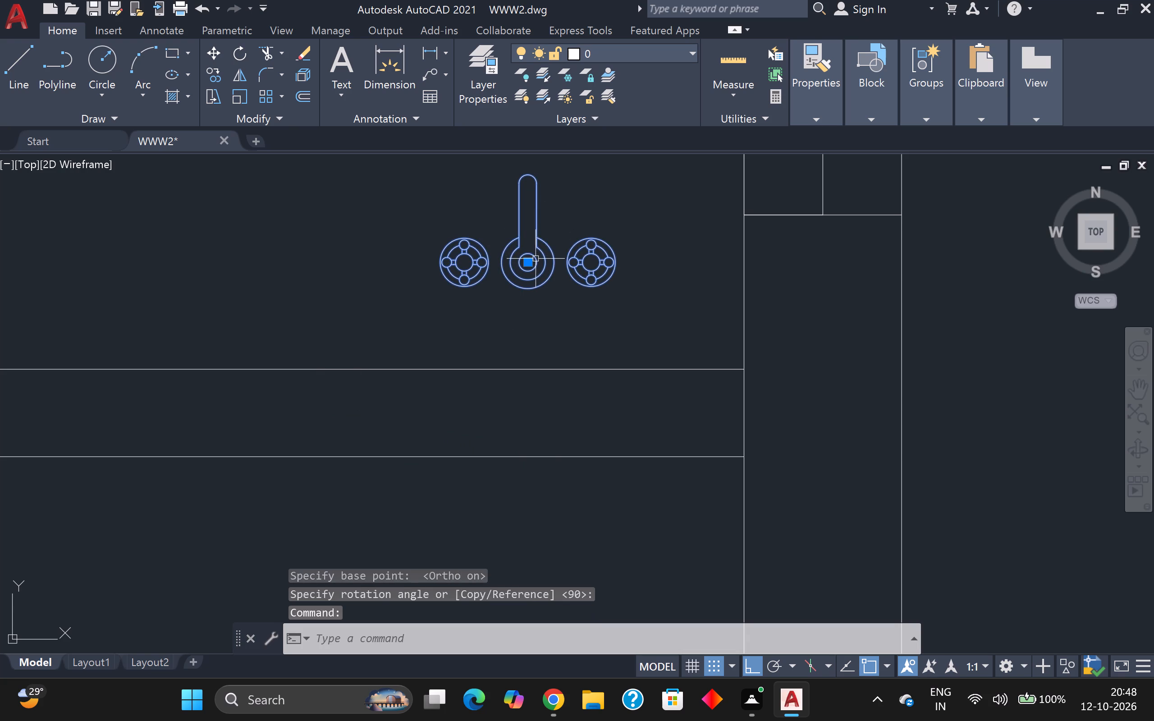
key("m")
key("Return")
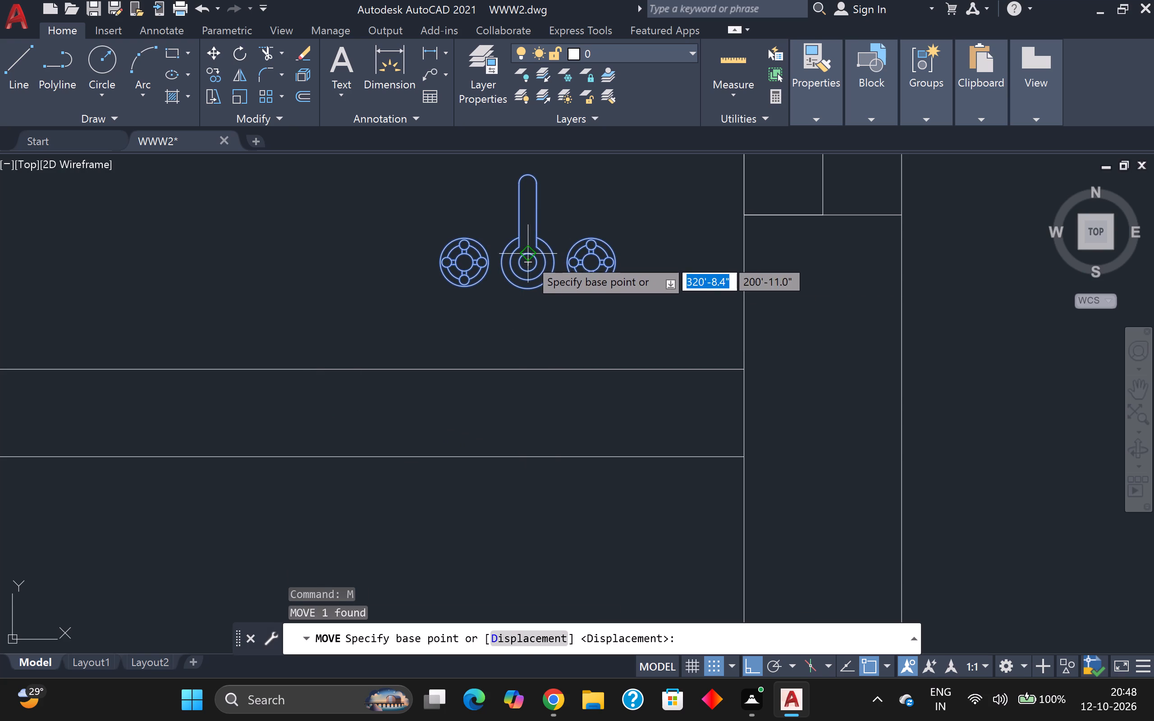
left_click(528, 258)
left_click(520, 329)
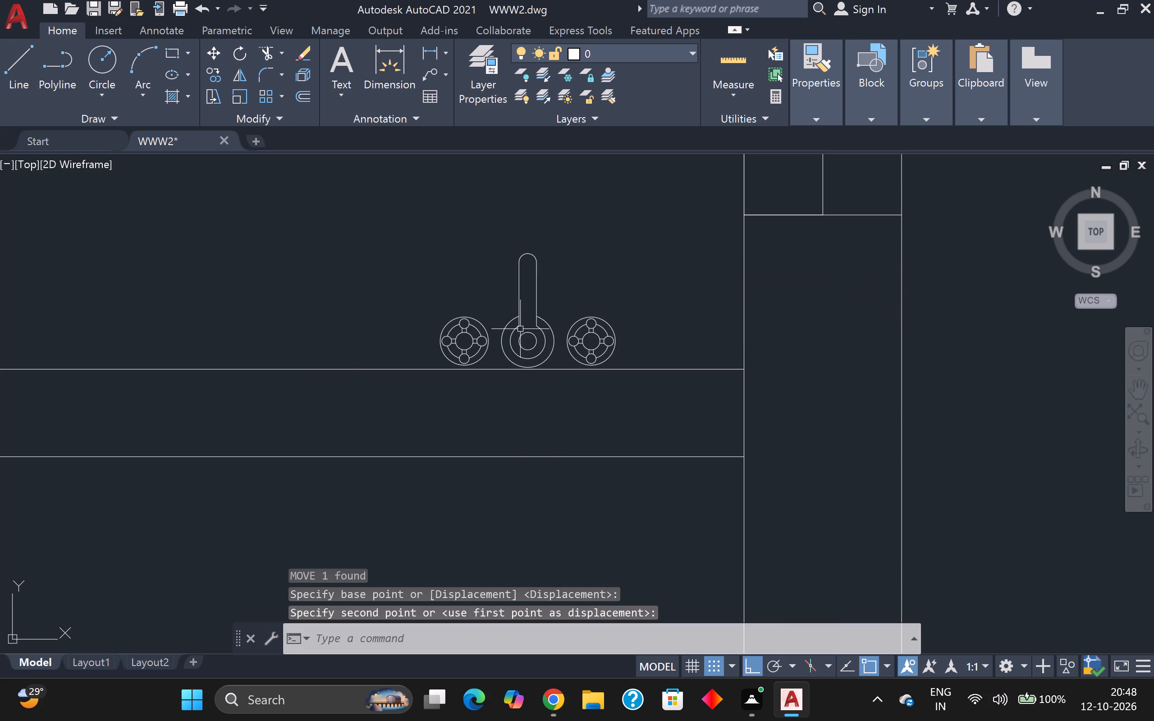
Copy the faucet straight south about 18'-9" against the matching partition wall in the middle unit's small north-east room.
scroll(573, 301, "down", 2)
middle_click_drag(586, 290, 618, 239)
left_click(591, 257)
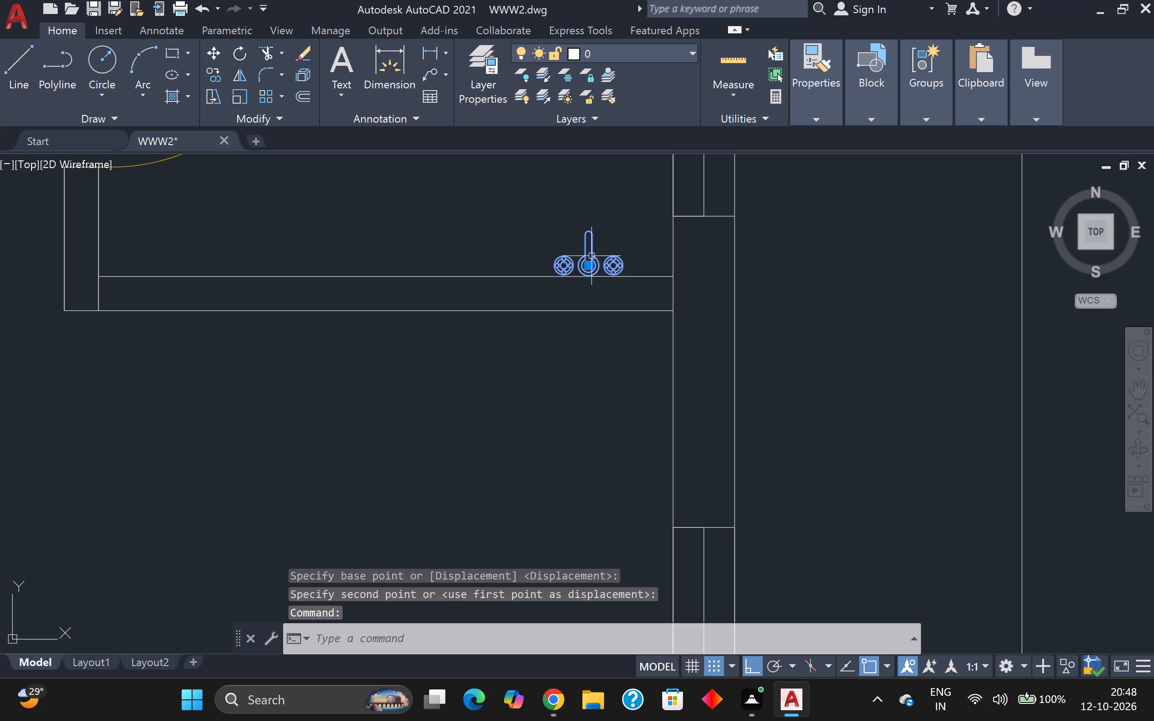
key("c")
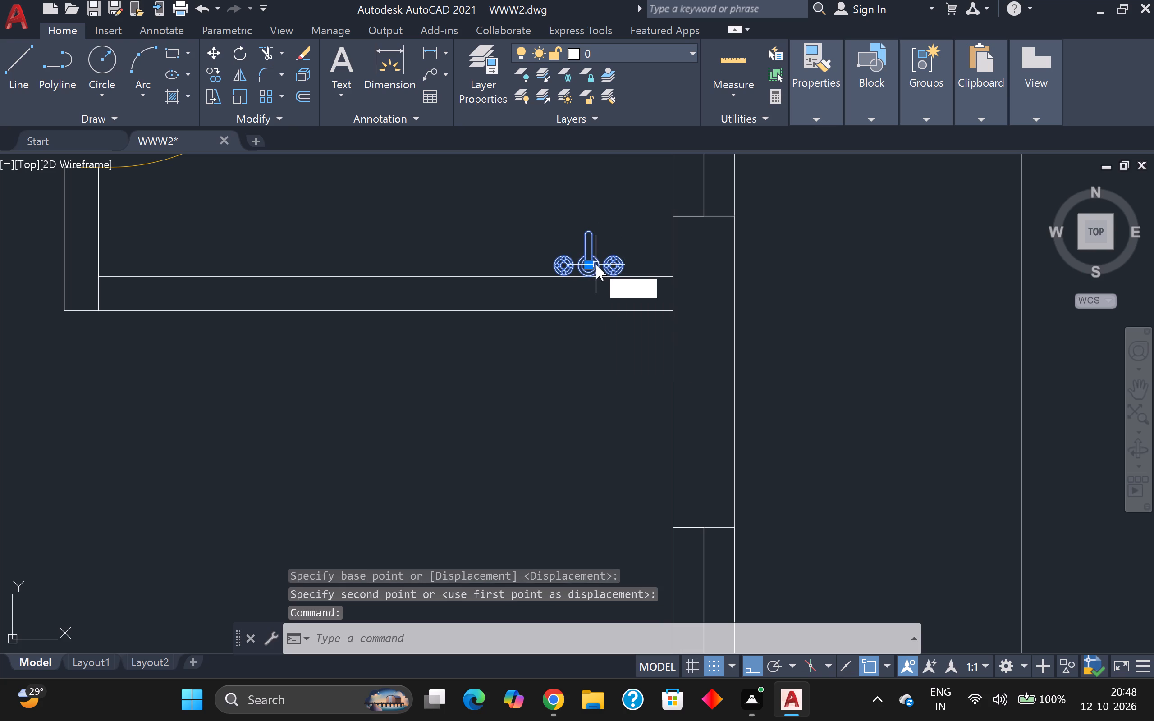
key("o")
key("Return")
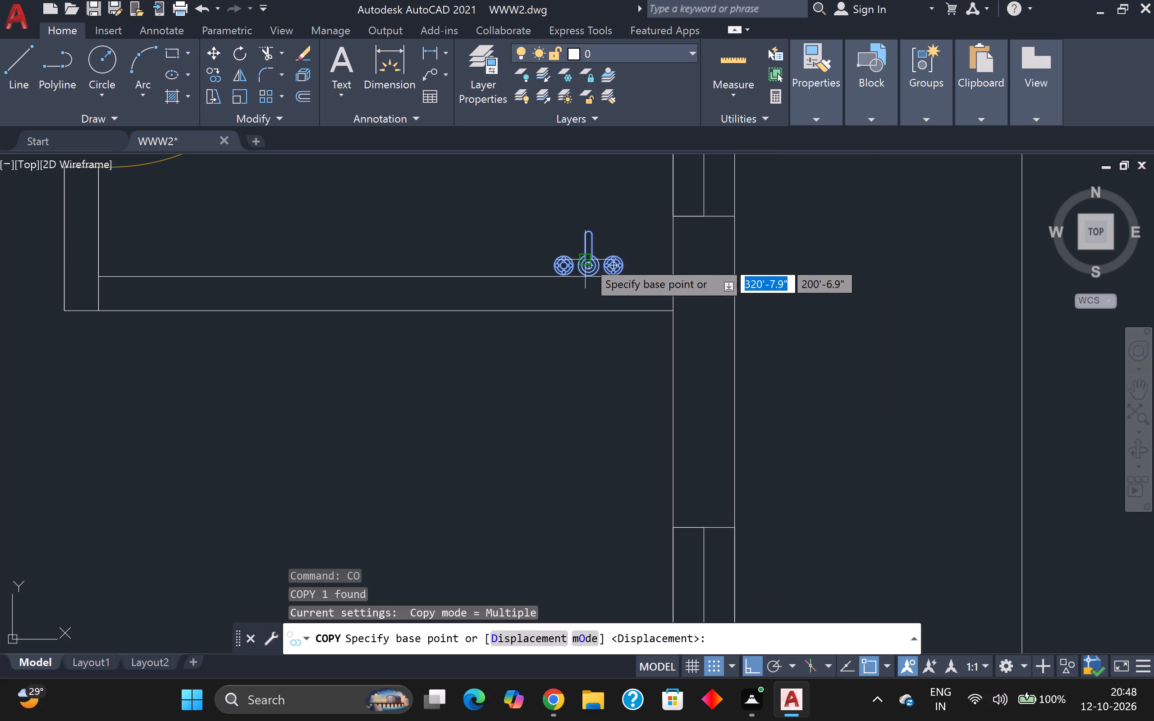
left_click(586, 260)
middle_click_drag(582, 450, 589, 303)
scroll(589, 303, "down", 2)
scroll(579, 365, "down", 2)
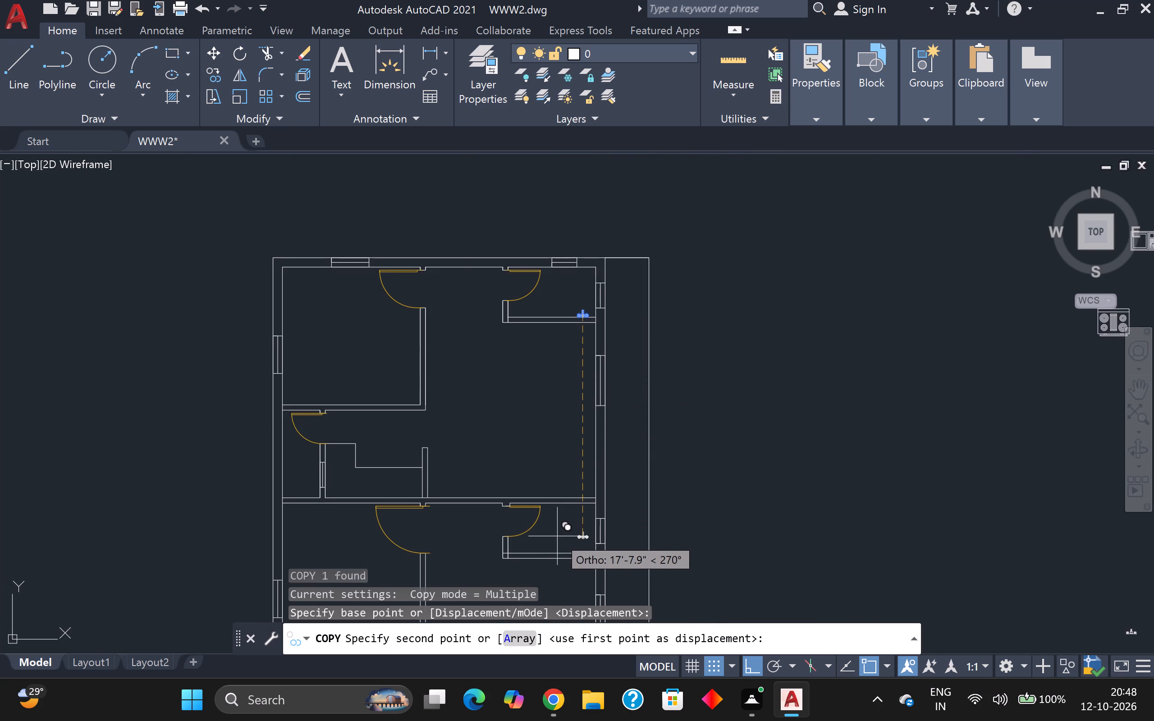
middle_click_drag(558, 537, 519, 416)
scroll(545, 434, "up", 5)
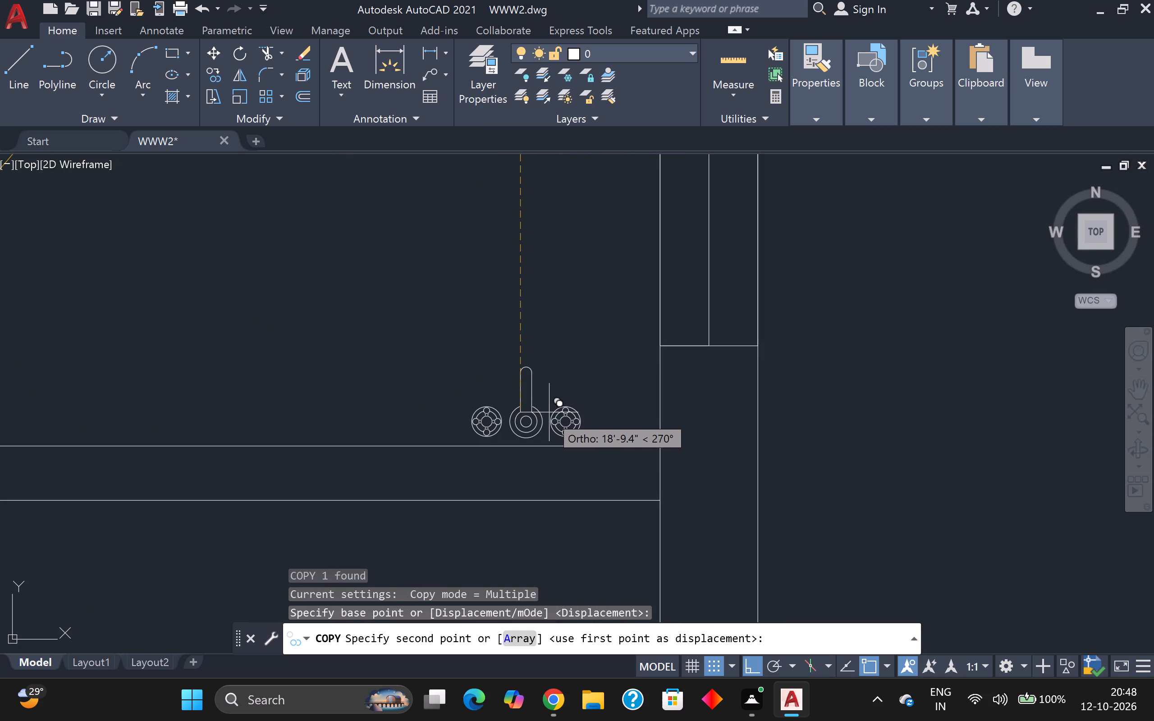
left_click(550, 417)
Place another copy of the faucet about 37'-8" straight south, against the matching partition wall in the southern unit's small north-east room.
scroll(547, 464, "down", 1)
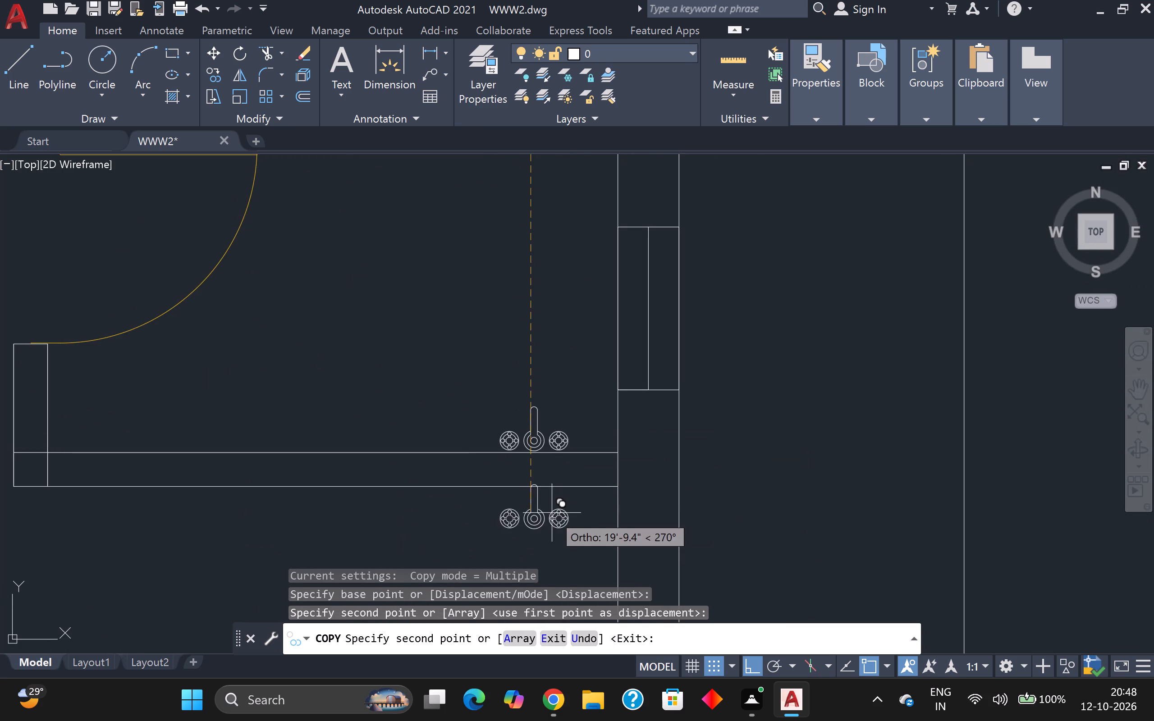
middle_click_drag(551, 511, 546, 294)
scroll(543, 297, "down", 2)
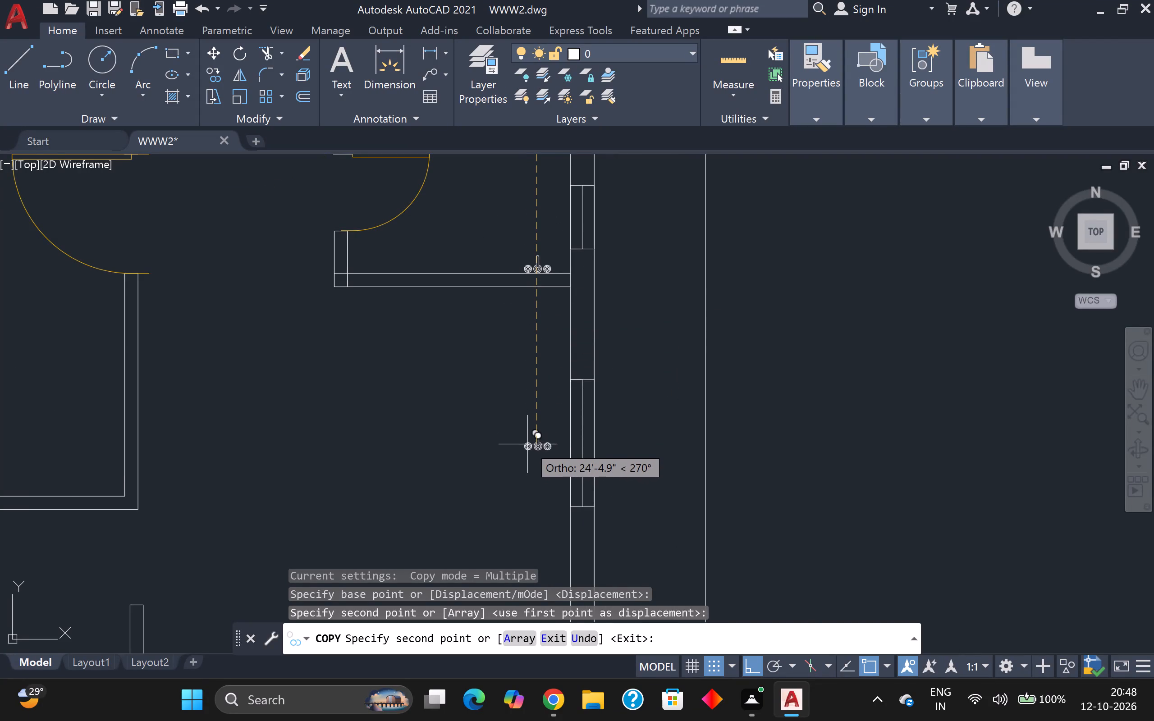
scroll(527, 444, "down", 3)
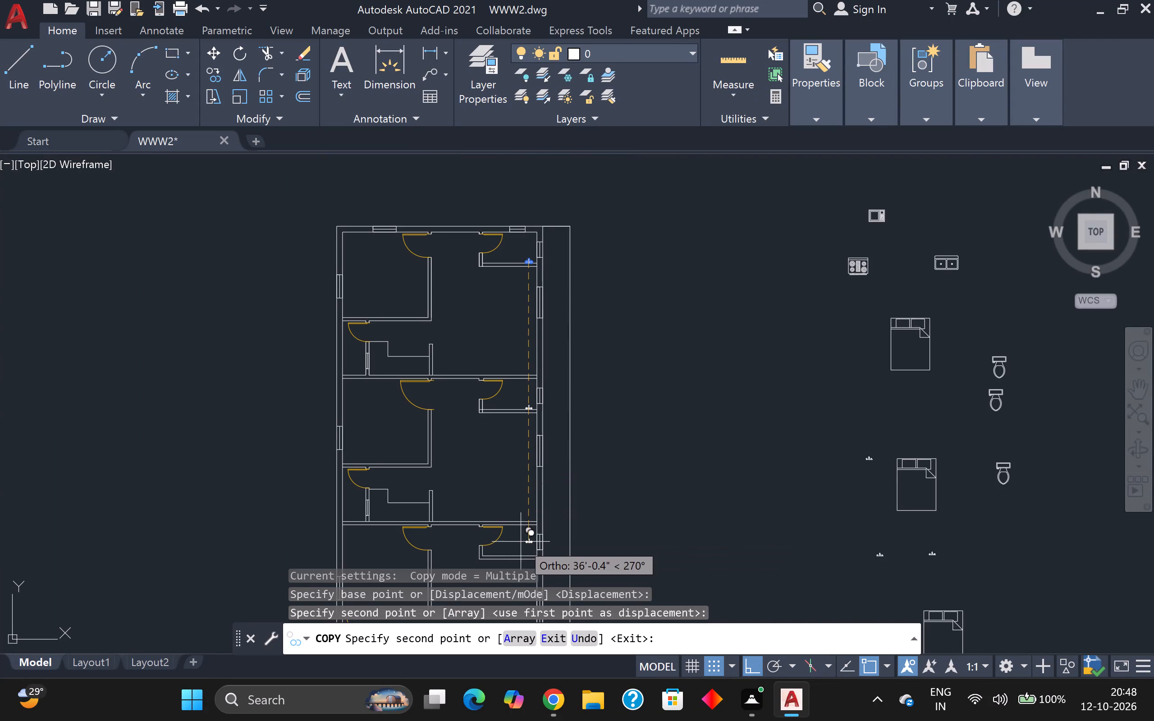
middle_click_drag(521, 541, 472, 363)
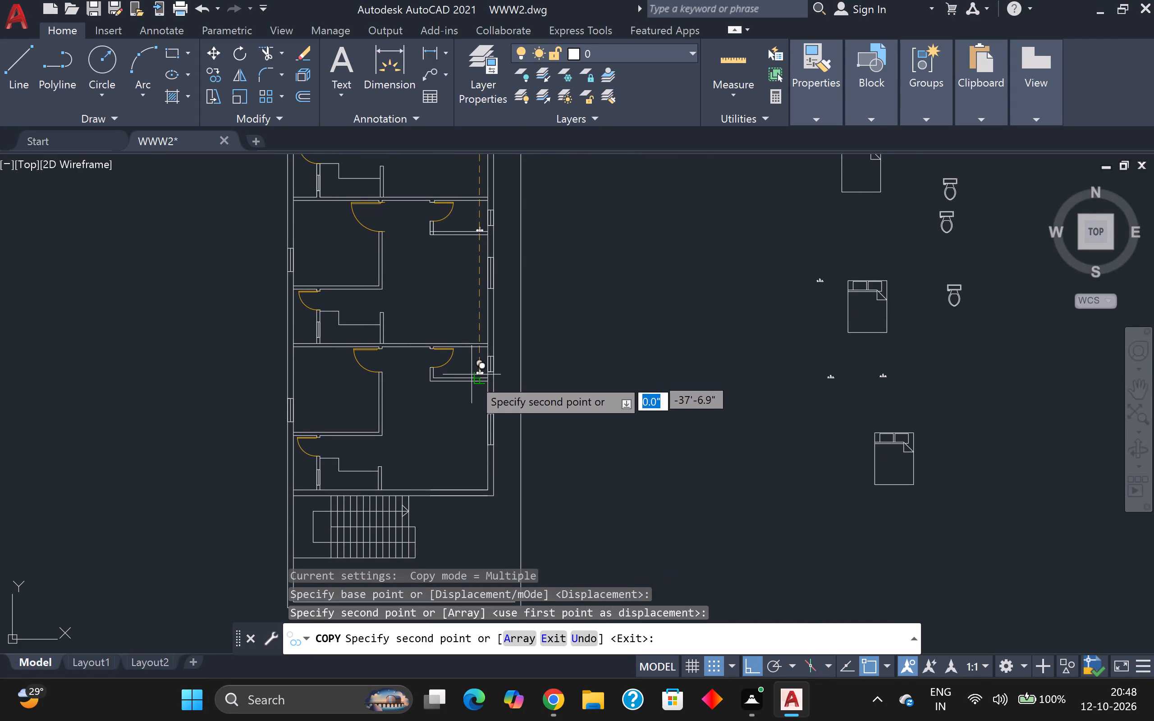
scroll(476, 398, "up", 3)
scroll(470, 356, "up", 2)
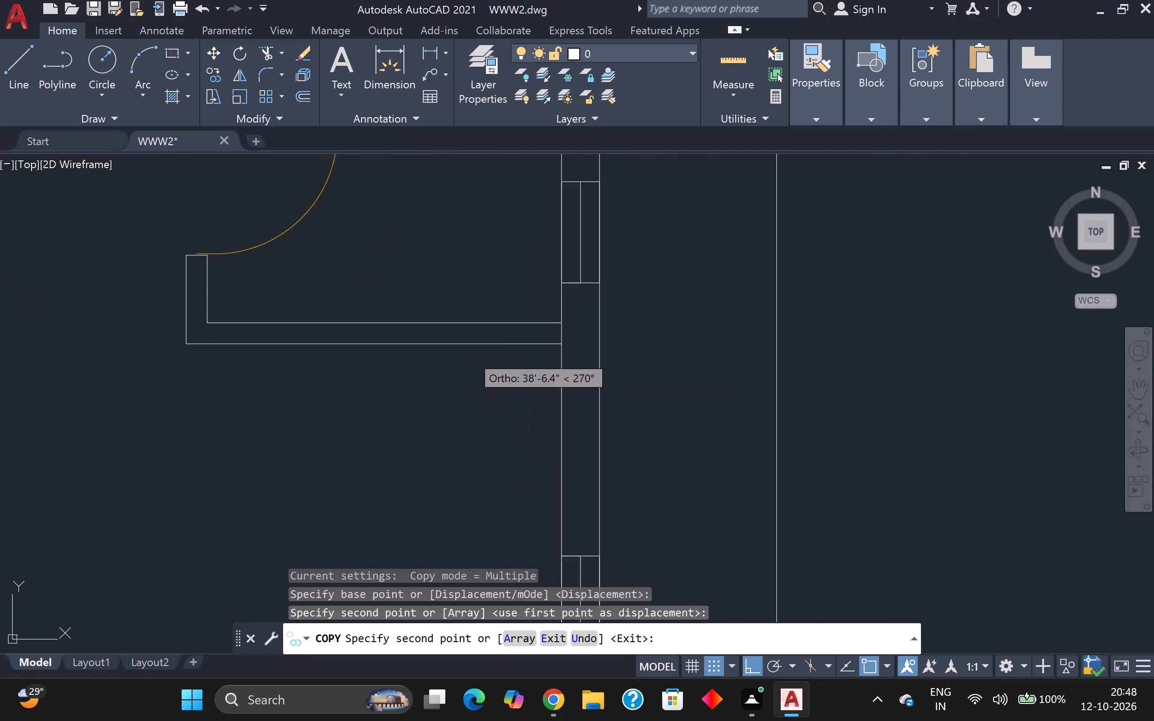
scroll(482, 277, "up", 1)
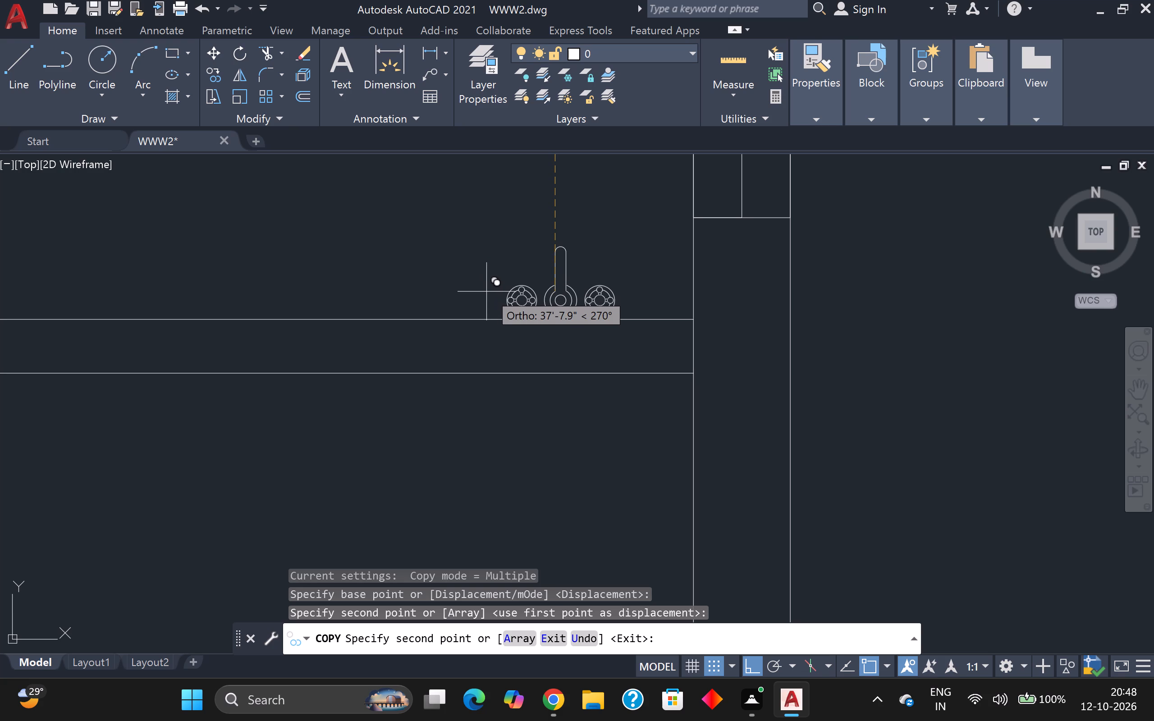
left_click(488, 291)
scroll(603, 461, "down", 3)
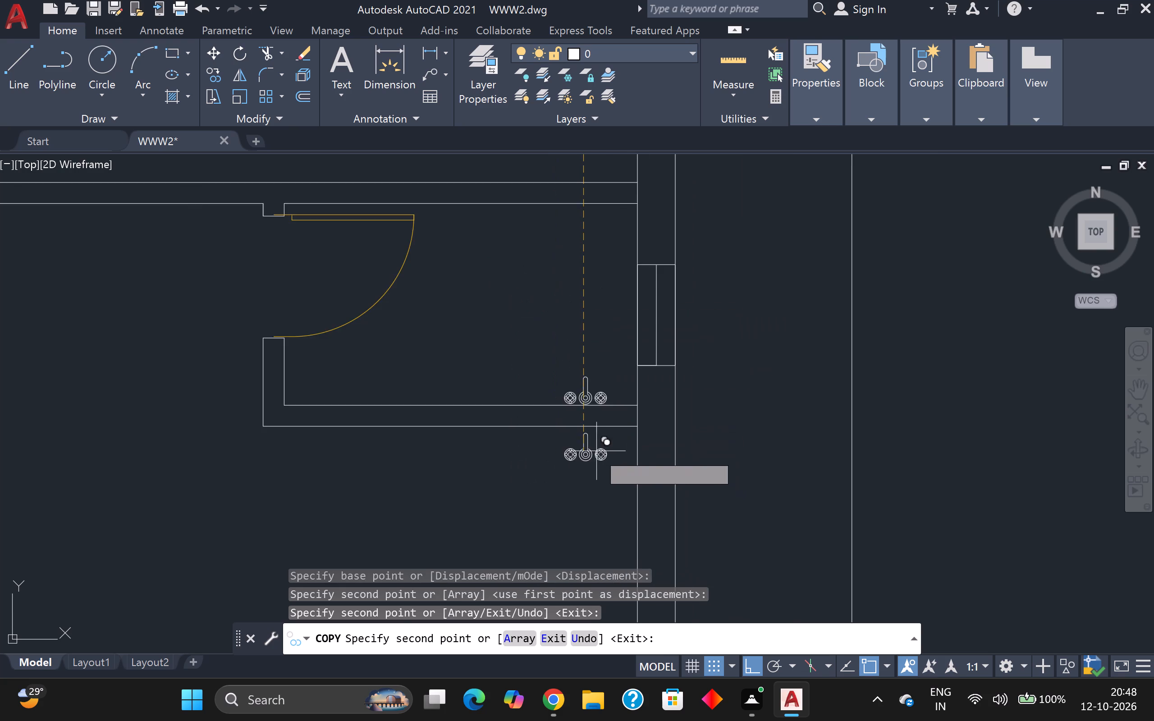
scroll(596, 451, "down", 3)
middle_click_drag(558, 493, 589, 366)
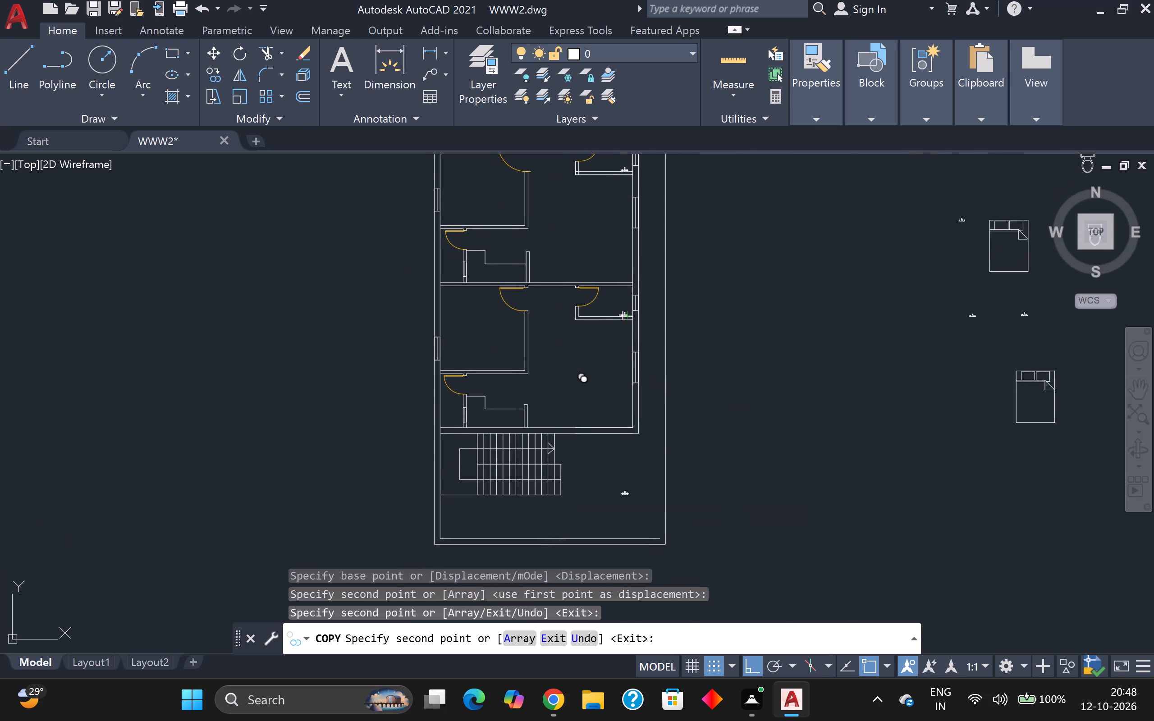
middle_click_drag(568, 365, 536, 608)
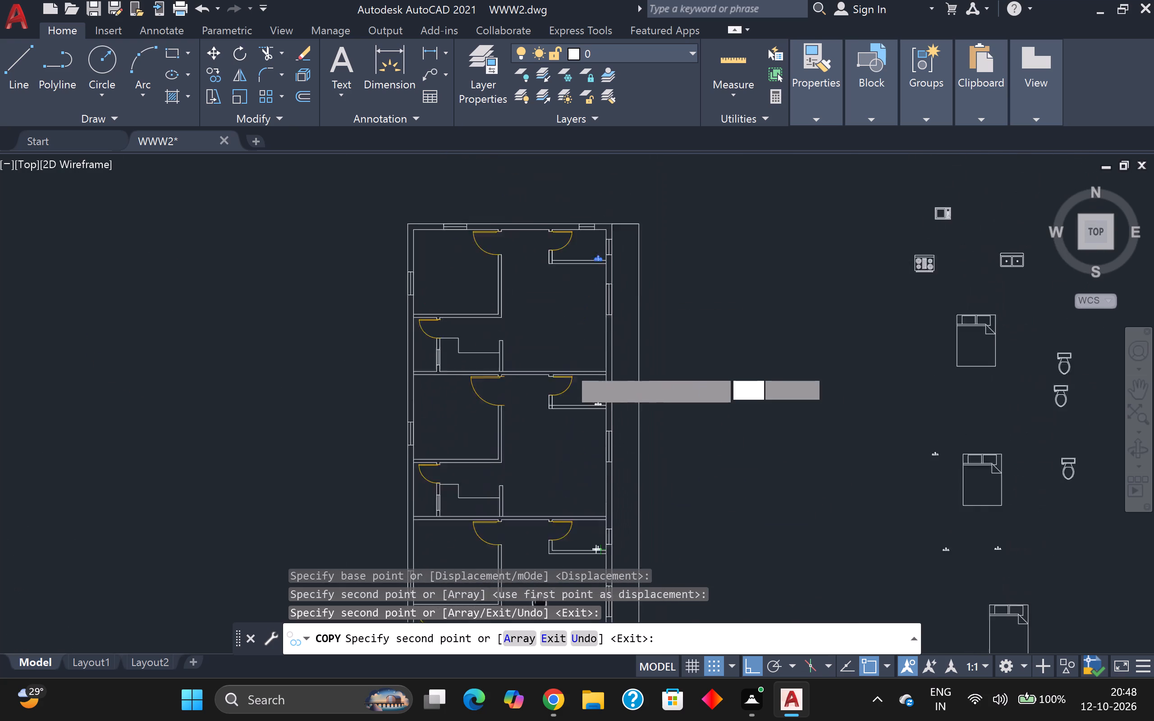
middle_click_drag(536, 608, 531, 615)
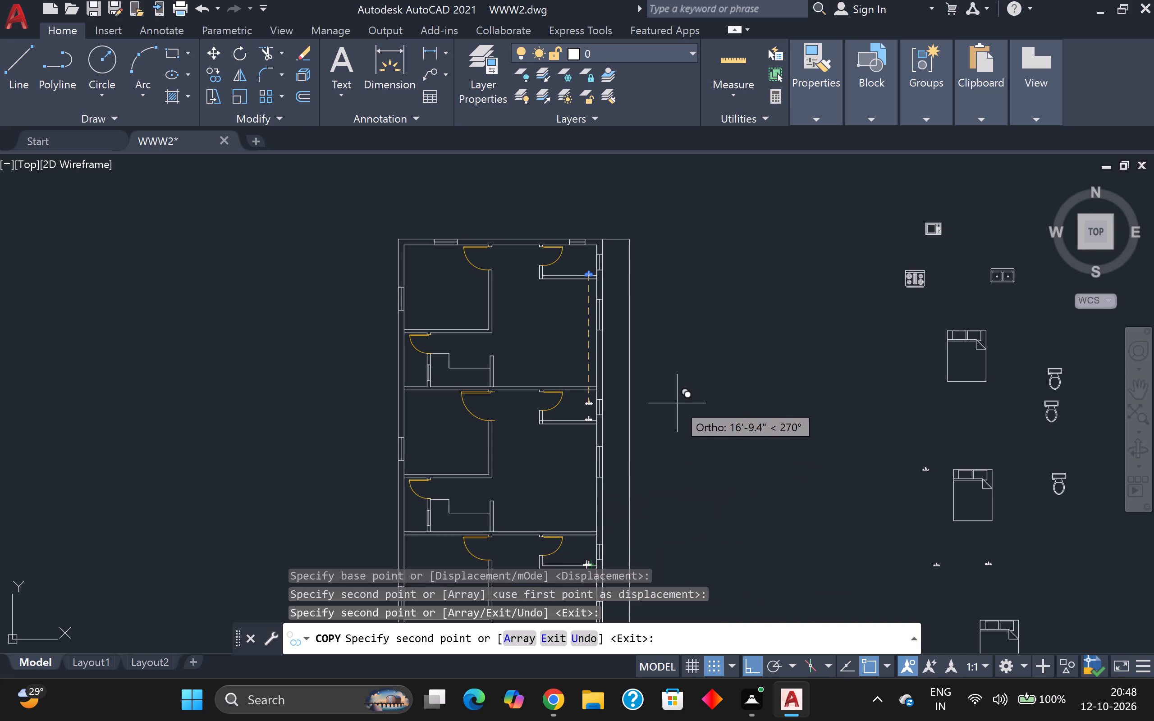
key("Escape")
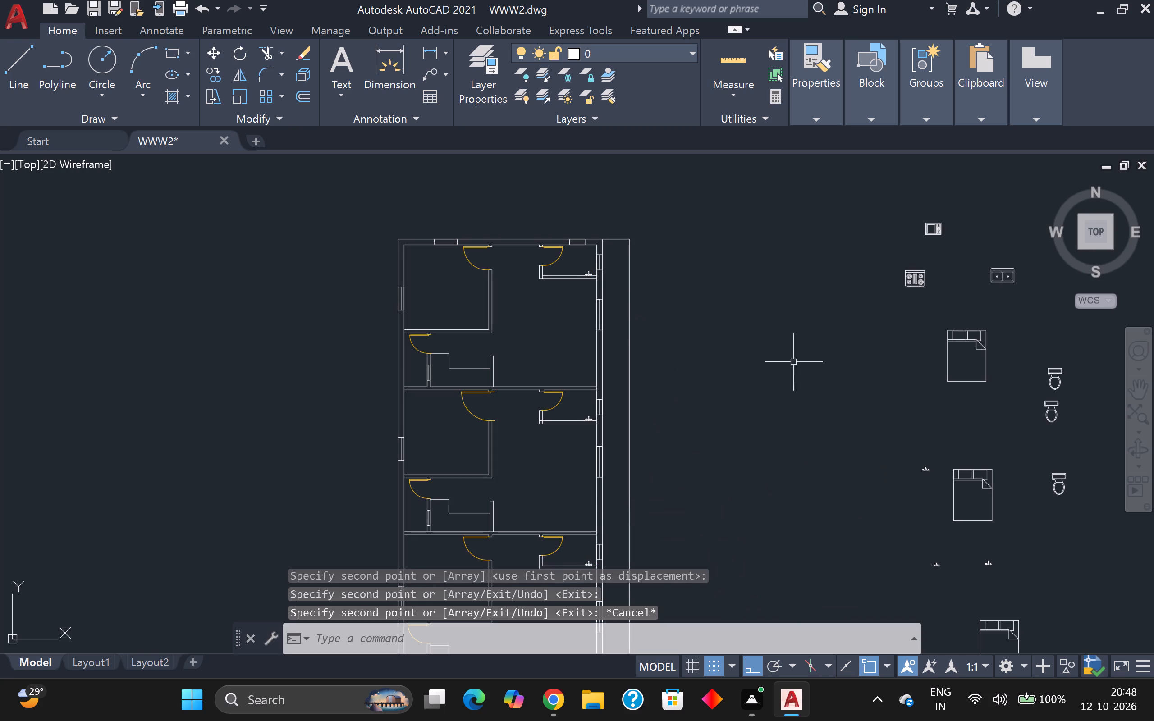
Move the northernmost loose toilet block into the northern unit's small north-east room with Ortho off.
left_click(1055, 378)
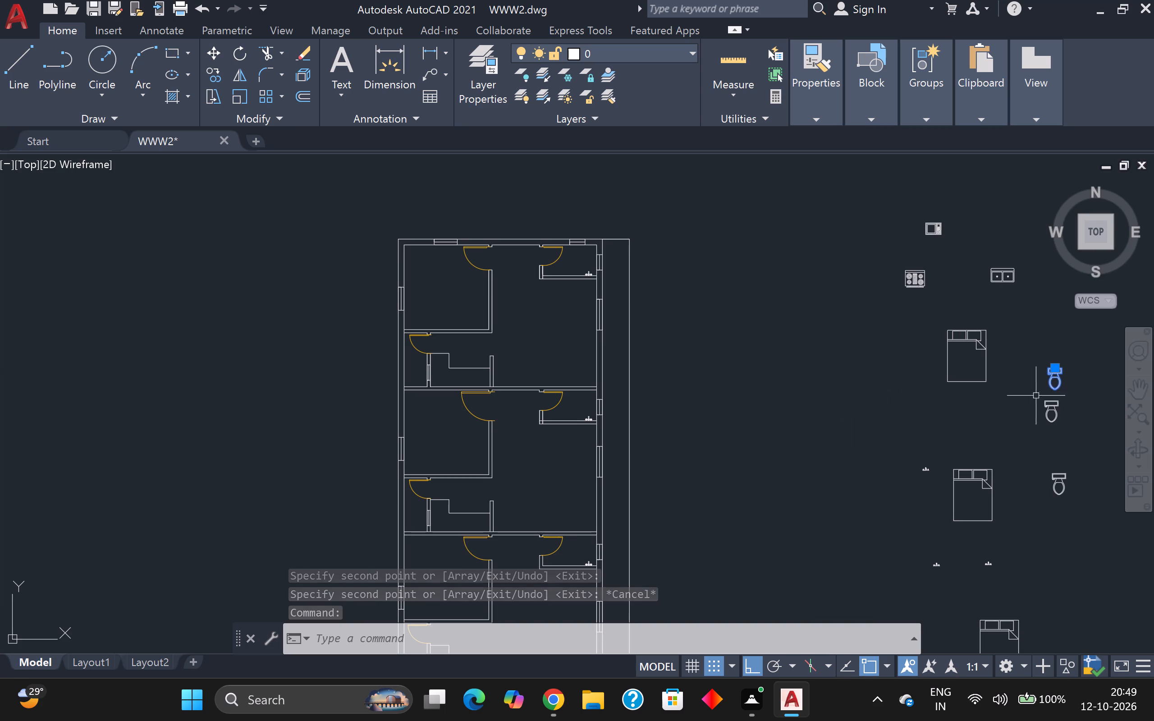
key("m")
key("Return")
left_click(1051, 375)
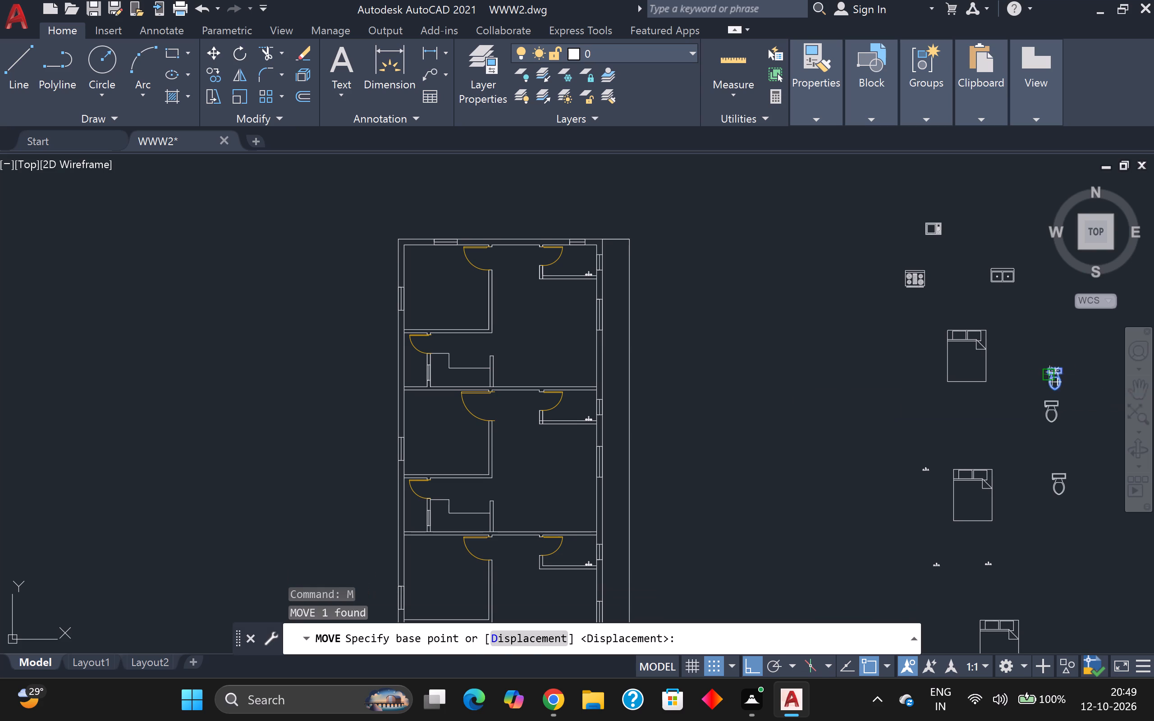
scroll(591, 287, "up", 2)
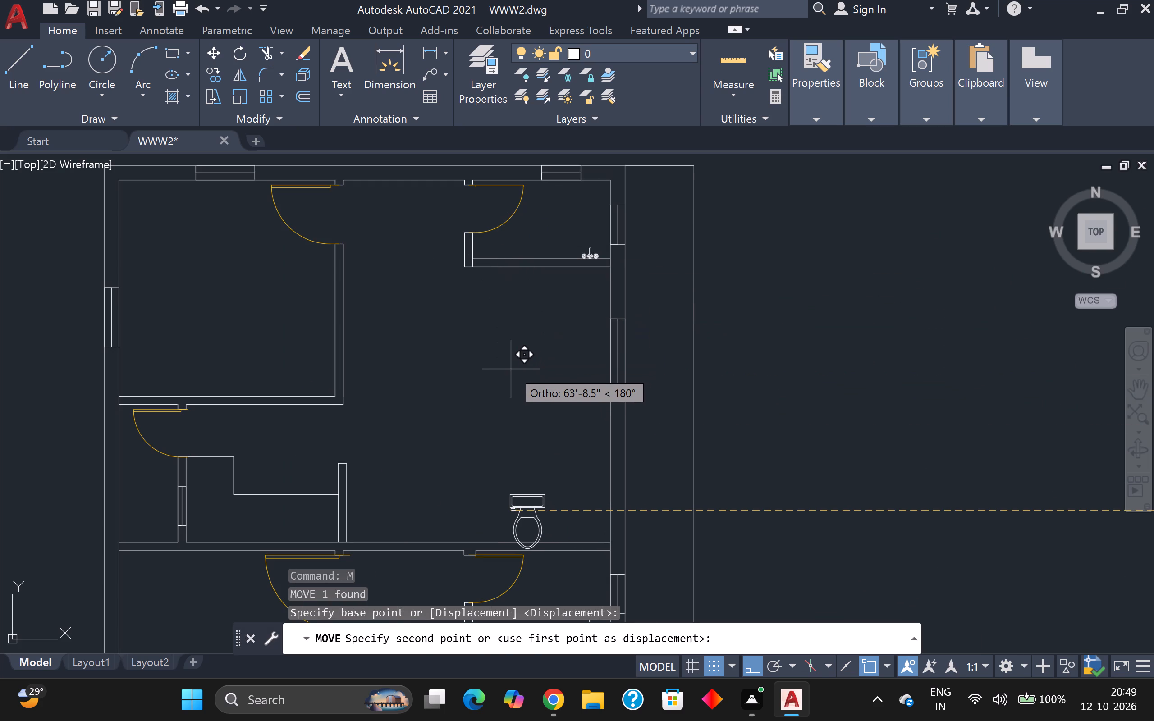
key("F8")
scroll(526, 236, "up", 1)
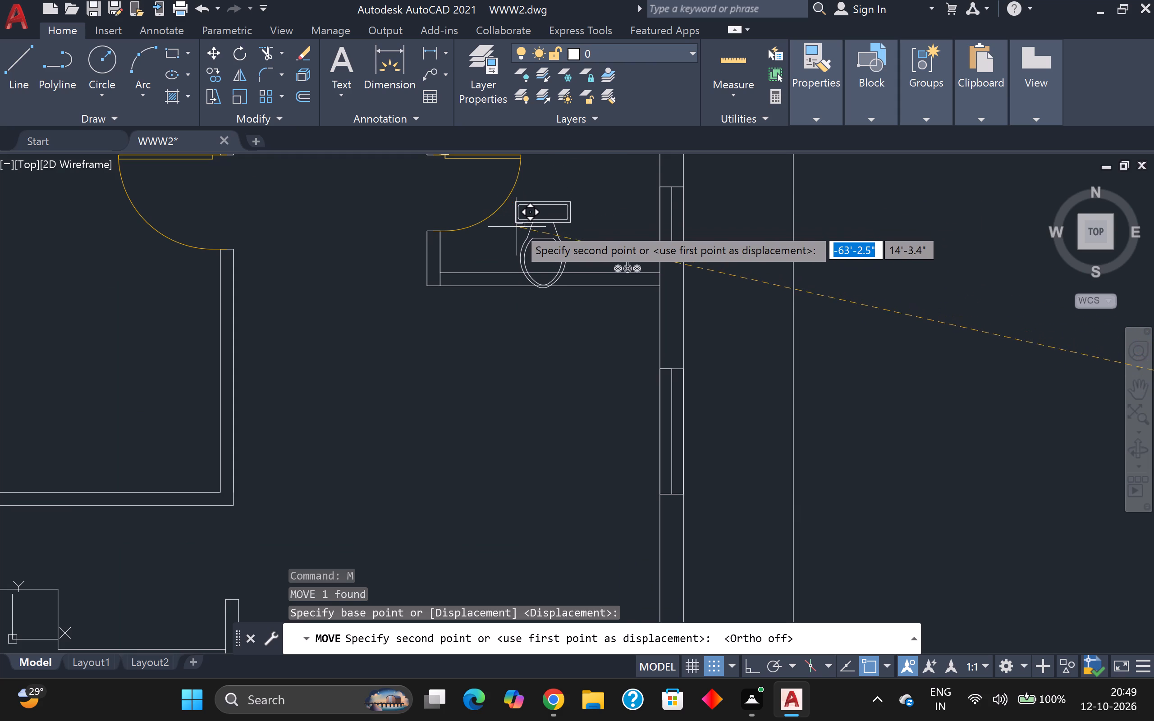
left_click(539, 207)
Scale the toilet in the northern unit down freehand about its tank's centre to roughly two-thirds of its size.
left_click(565, 197)
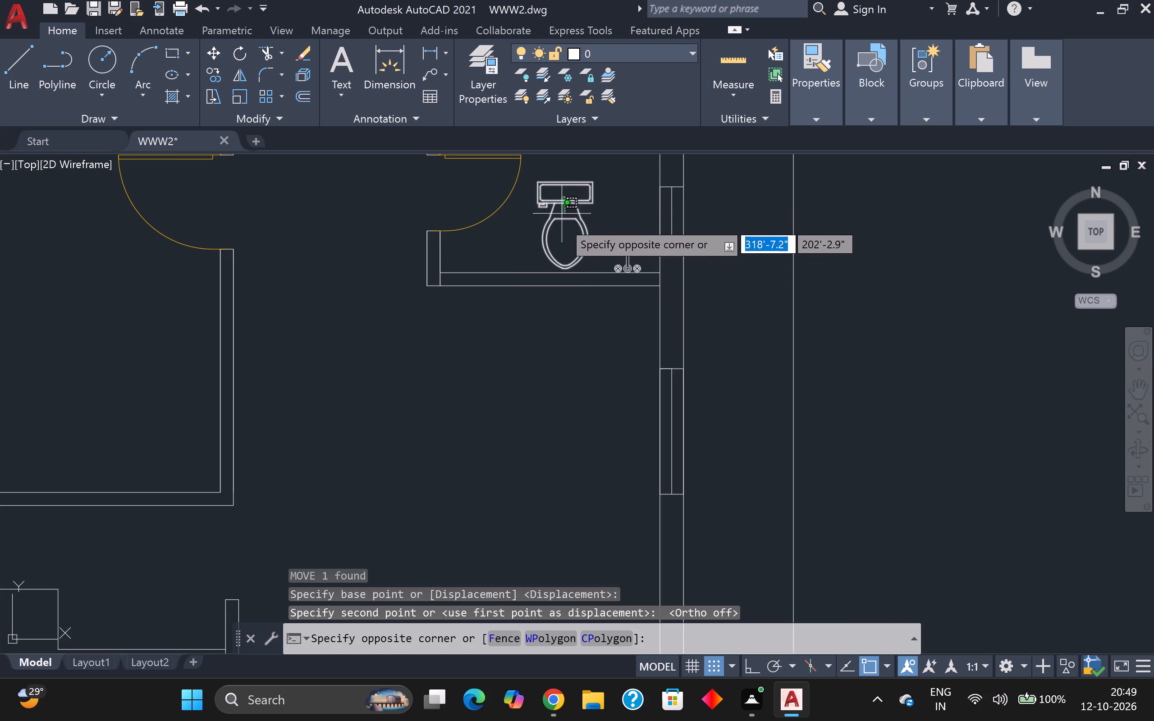
left_click(563, 223)
type("sc")
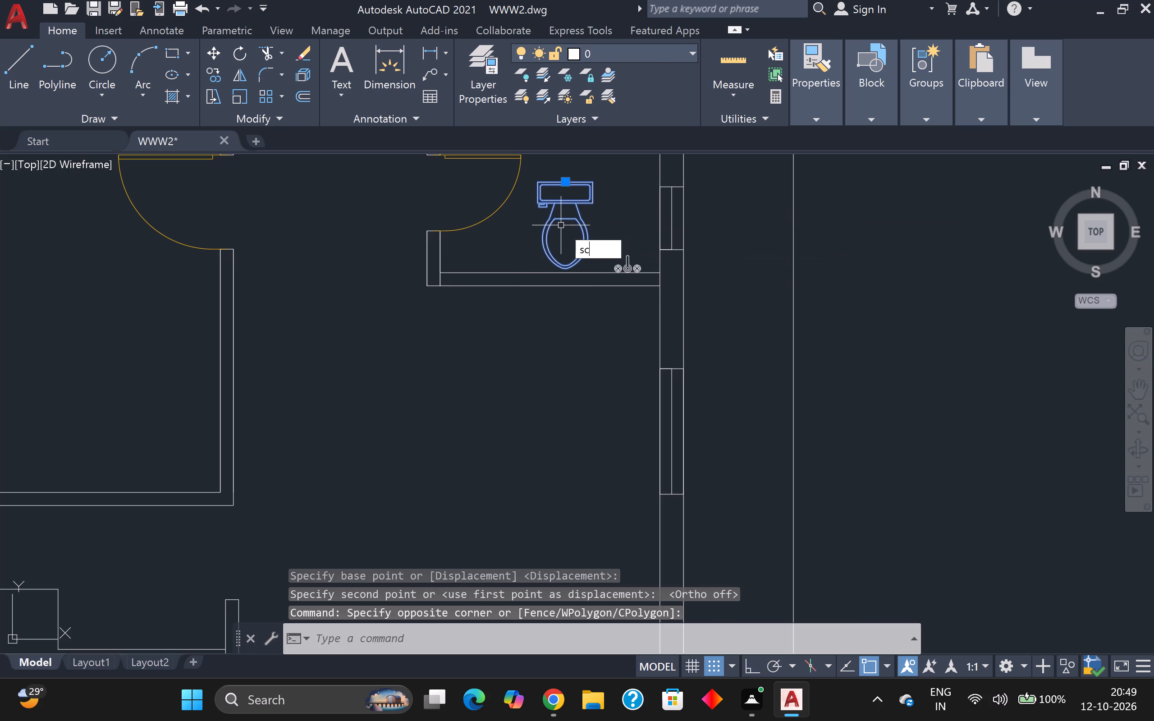
key("Return")
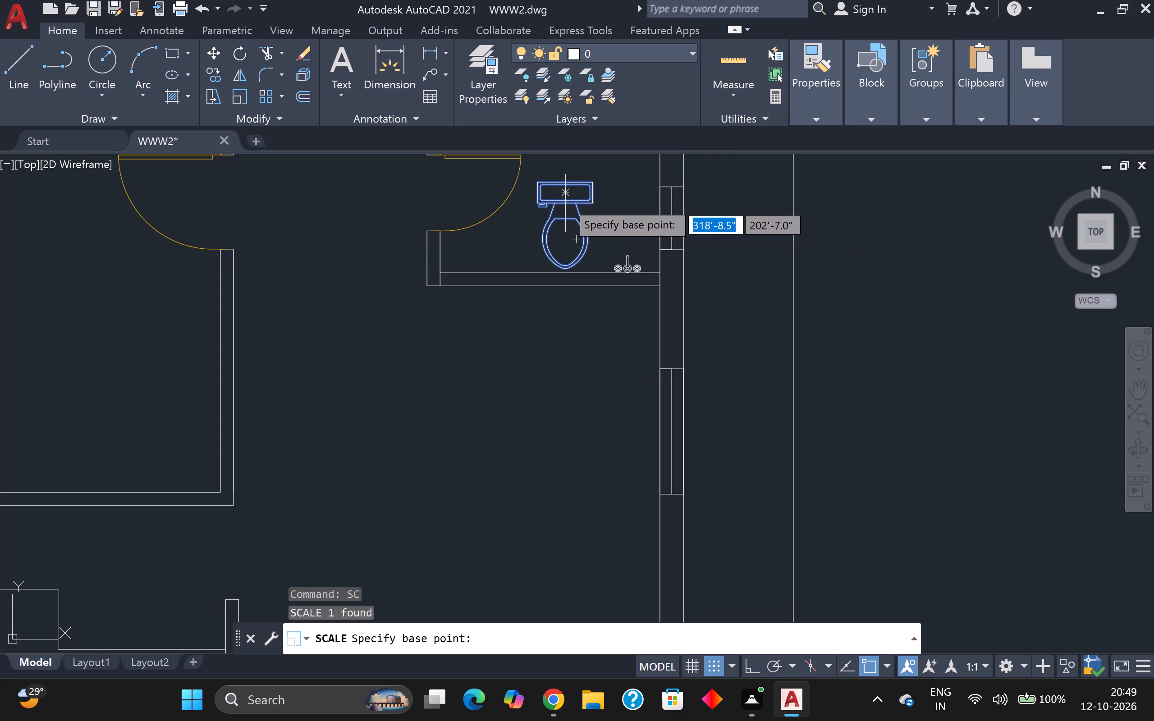
left_click(563, 196)
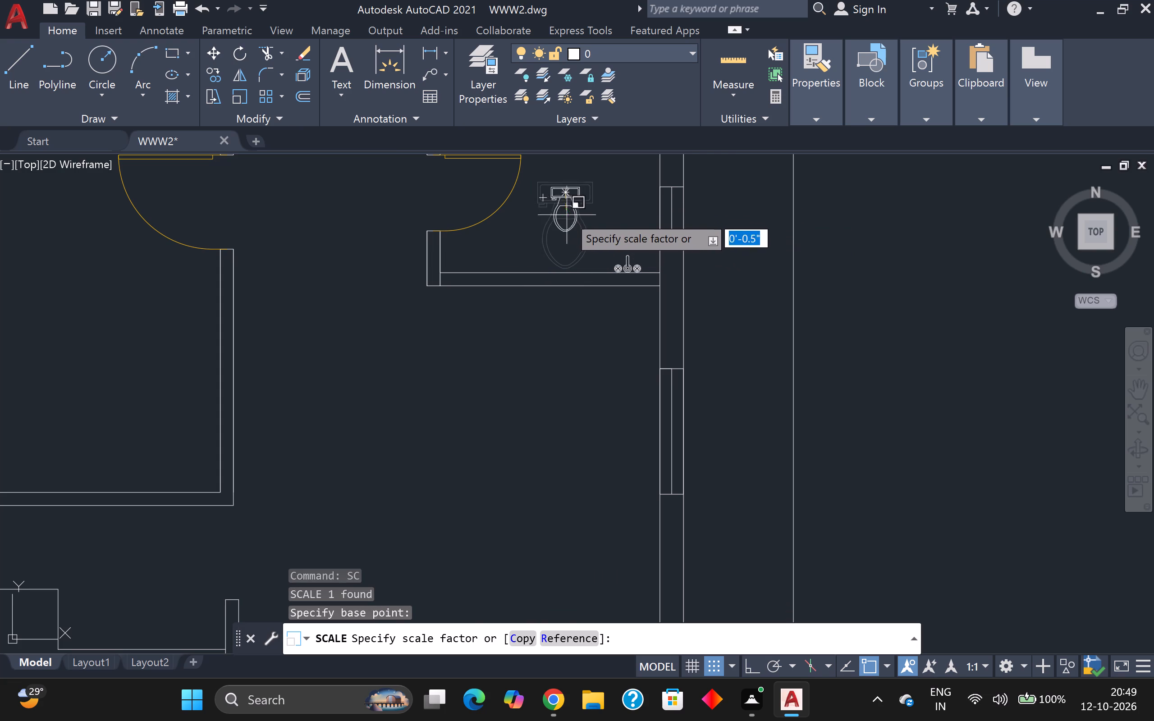
left_click(575, 219)
Rotate the toilet 90 degrees counterclockwise about its tank's centre so the bowl points east.
left_click(569, 196)
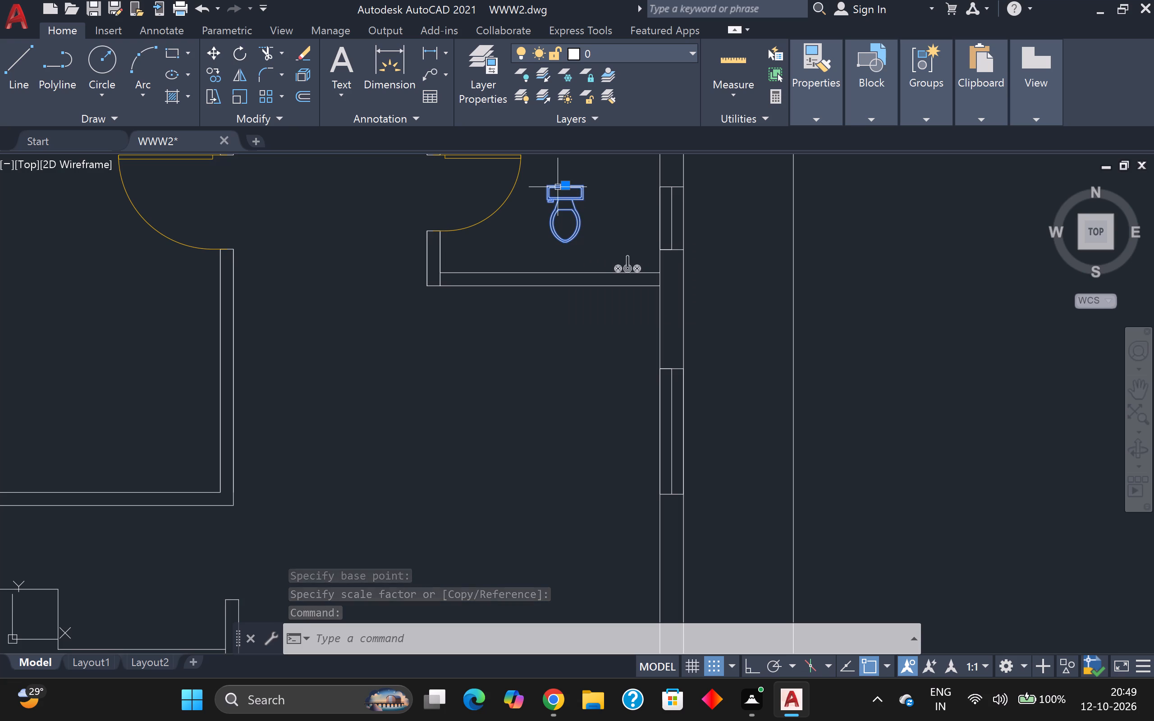
type("ro")
key("Return")
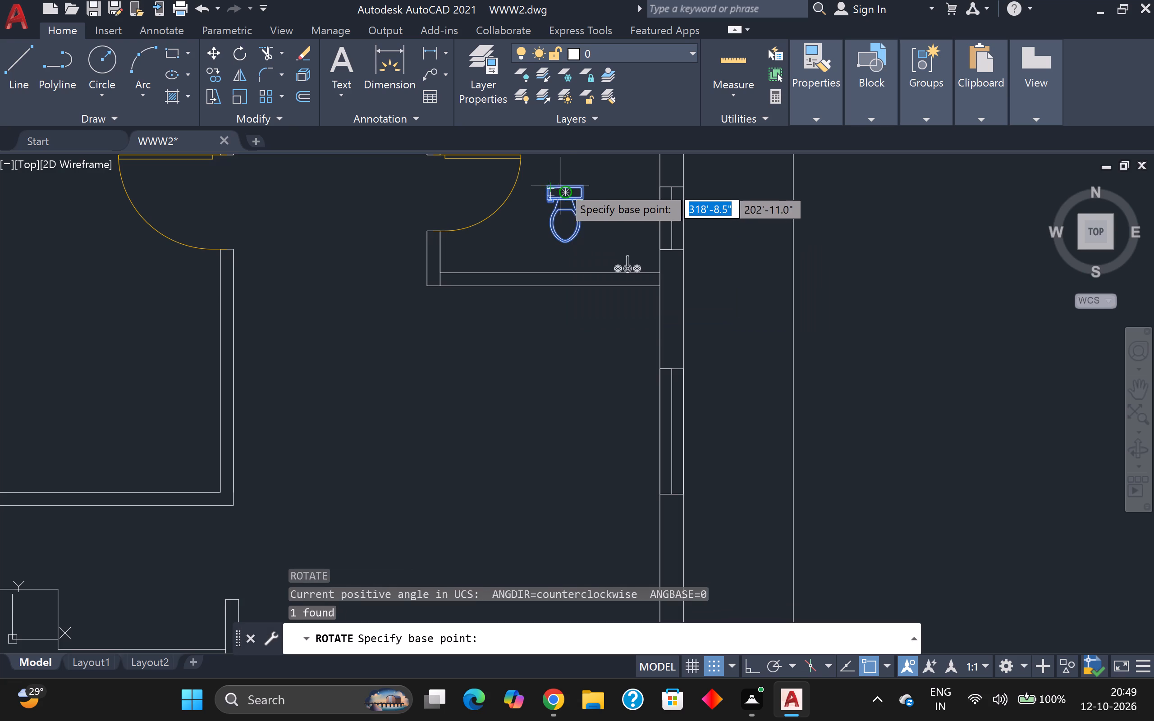
left_click(568, 189)
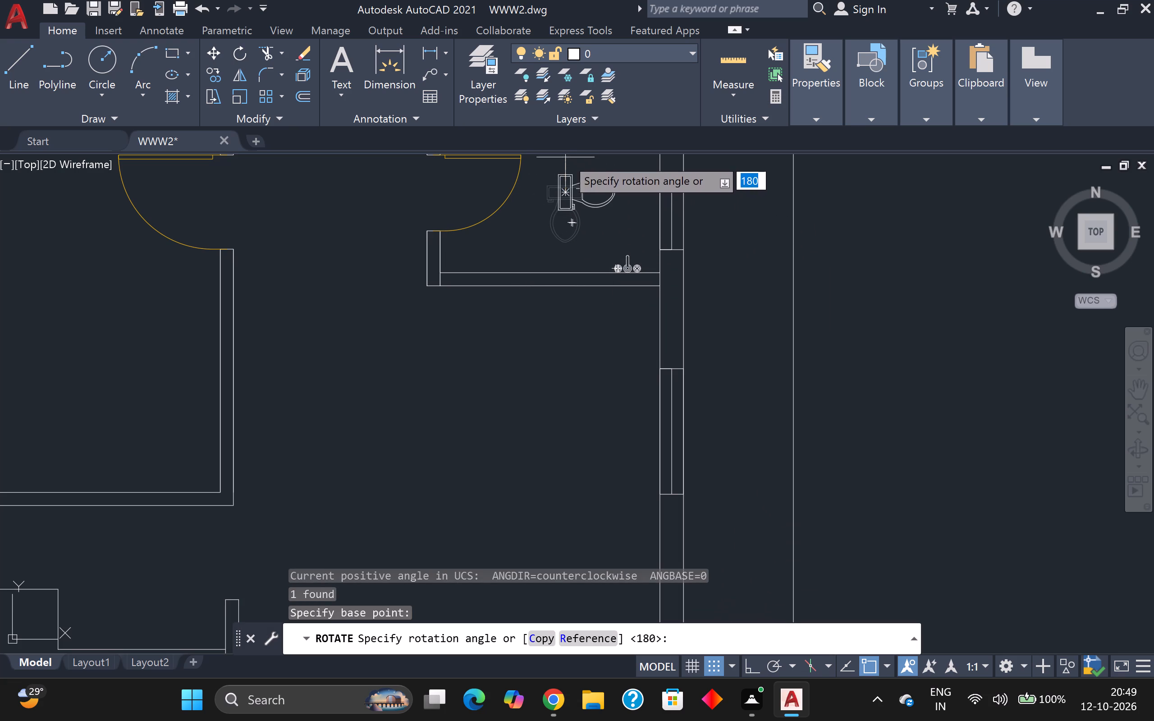
left_click(565, 143)
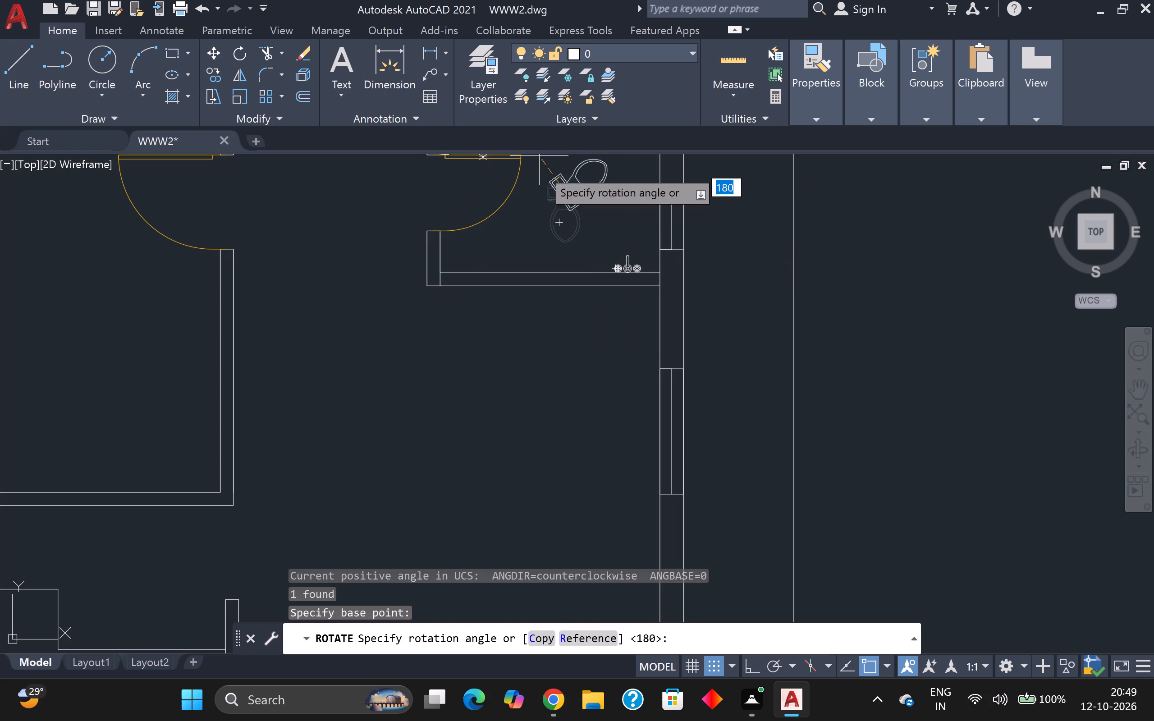
middle_click_drag(545, 178, 554, 363)
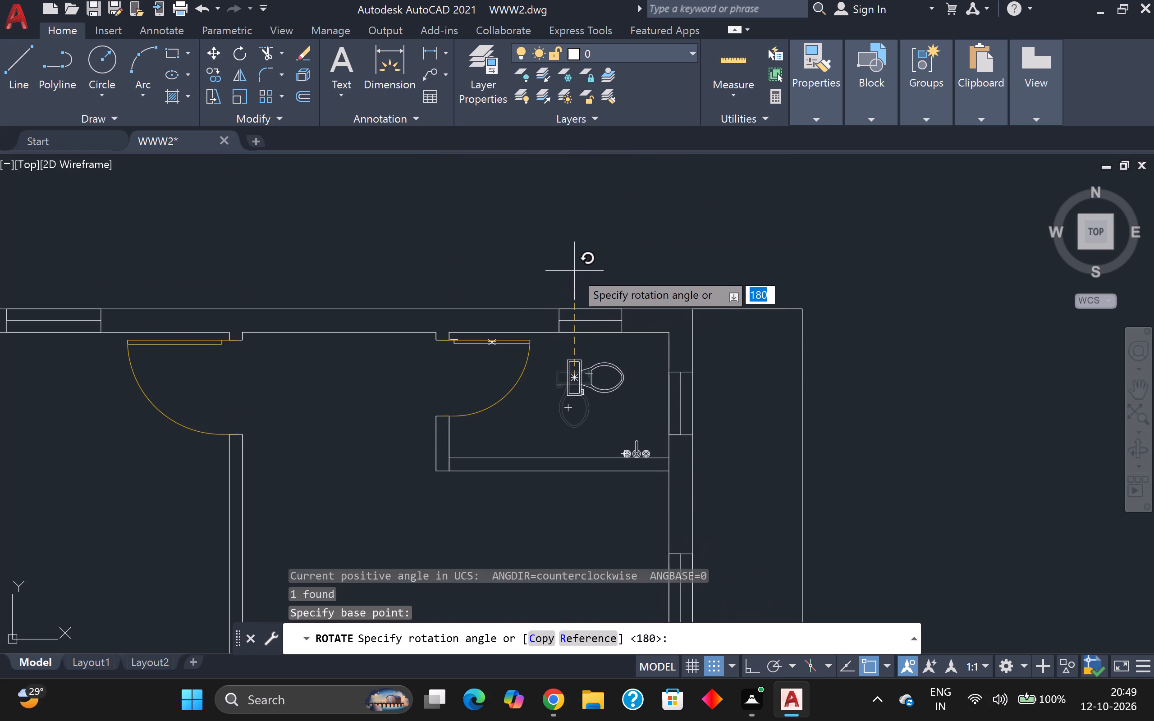
left_click(575, 247)
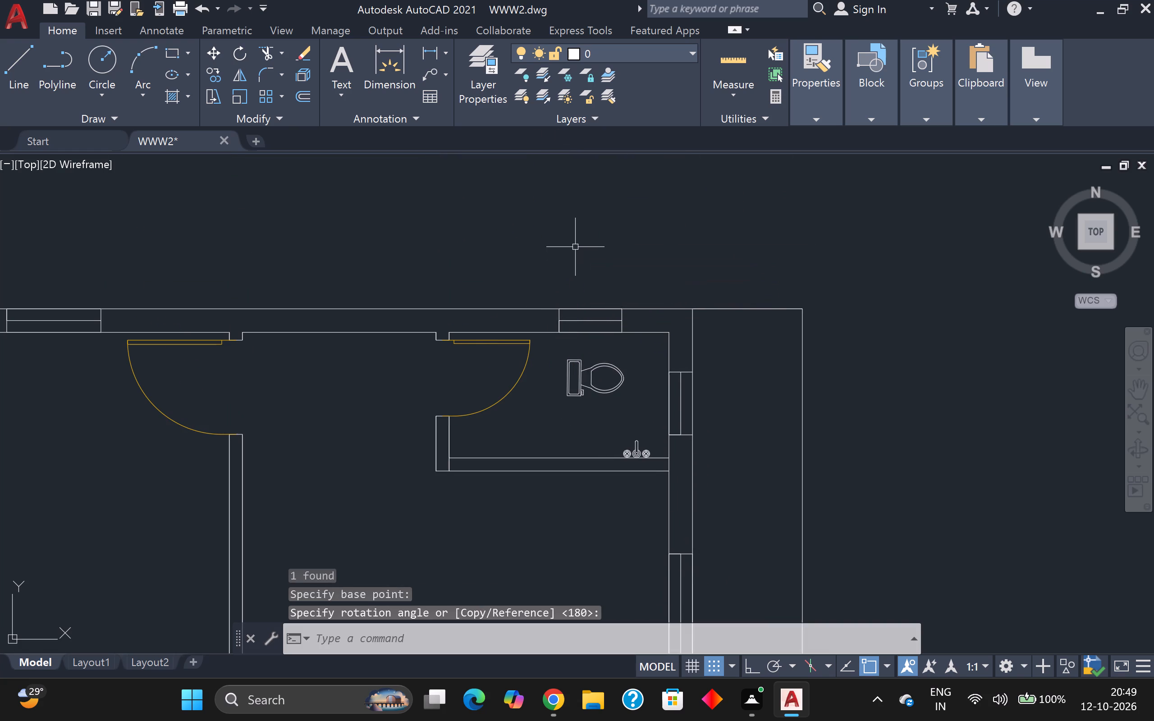
Move the toilet about 3'-9" west and 1'-11" south, setting its tank against the small room's west partition wall below the door.
left_click(574, 367)
left_click(580, 371)
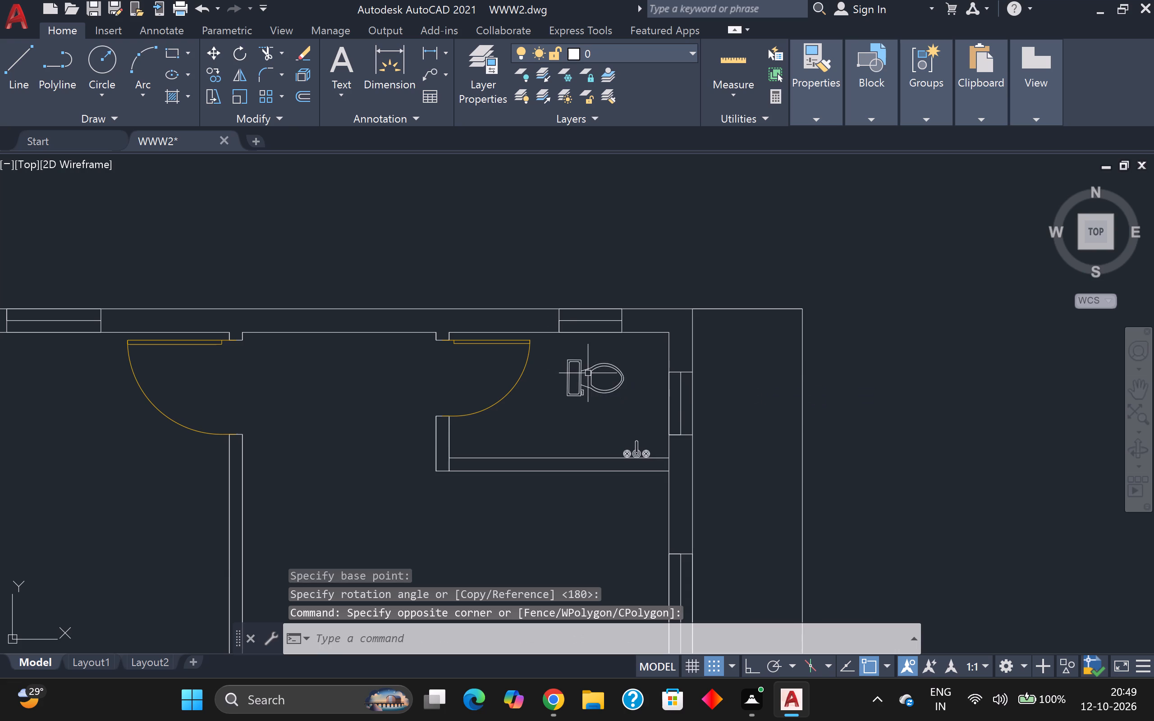
left_click(588, 373)
left_click(589, 363)
left_click(589, 366)
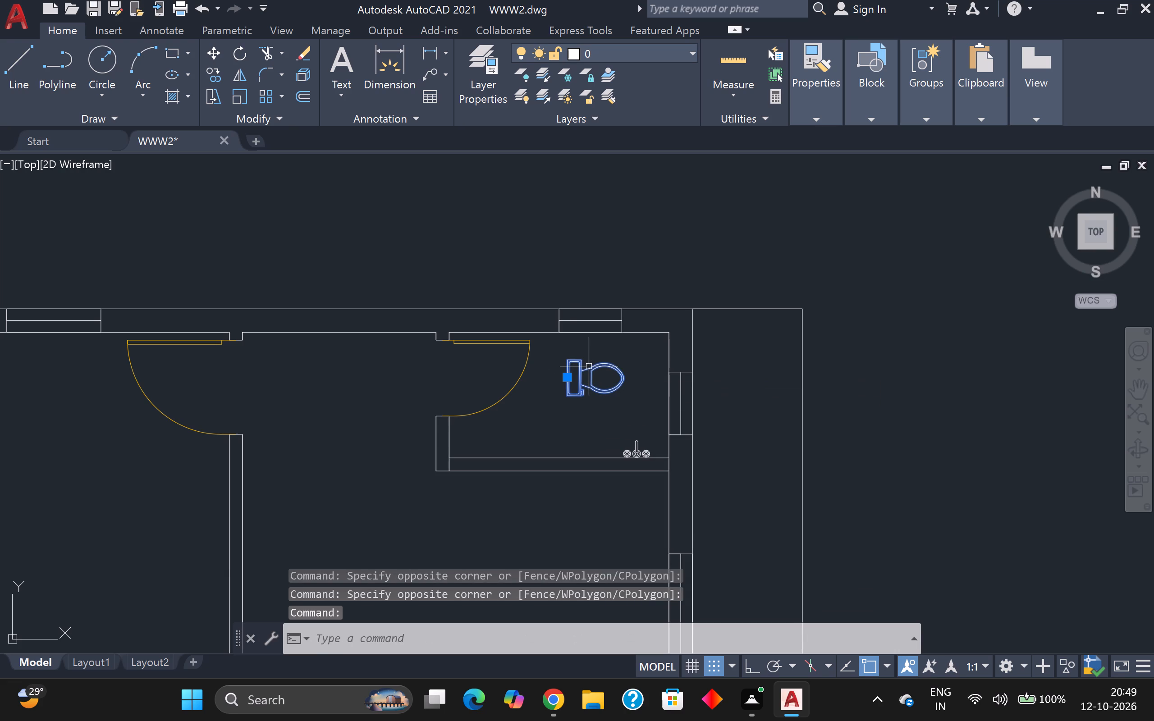
key("m")
key("Return")
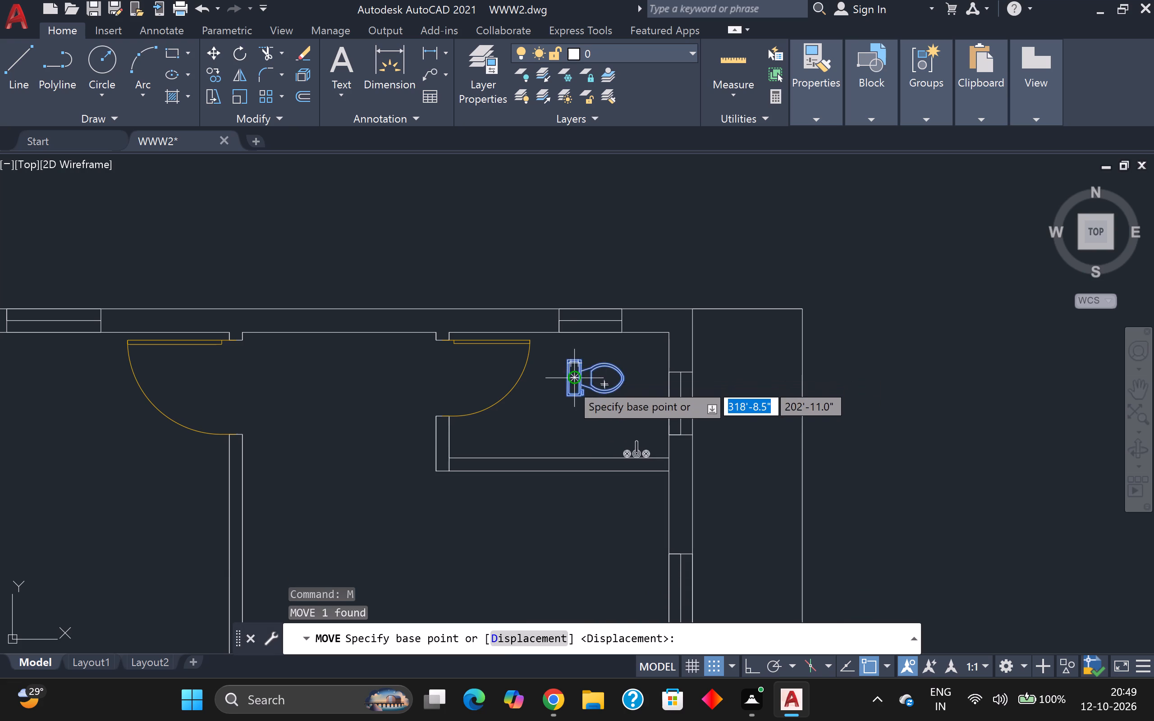
left_click(570, 383)
scroll(509, 429, "up", 2)
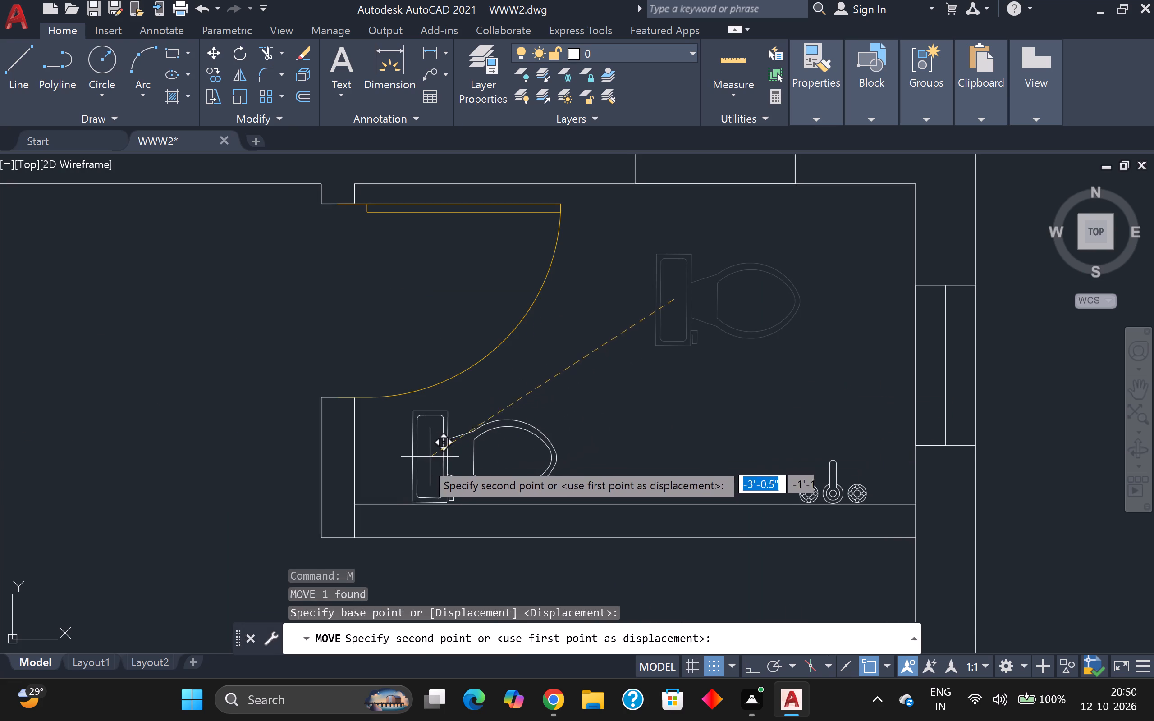
scroll(417, 463, "up", 1)
scroll(372, 454, "up", 1)
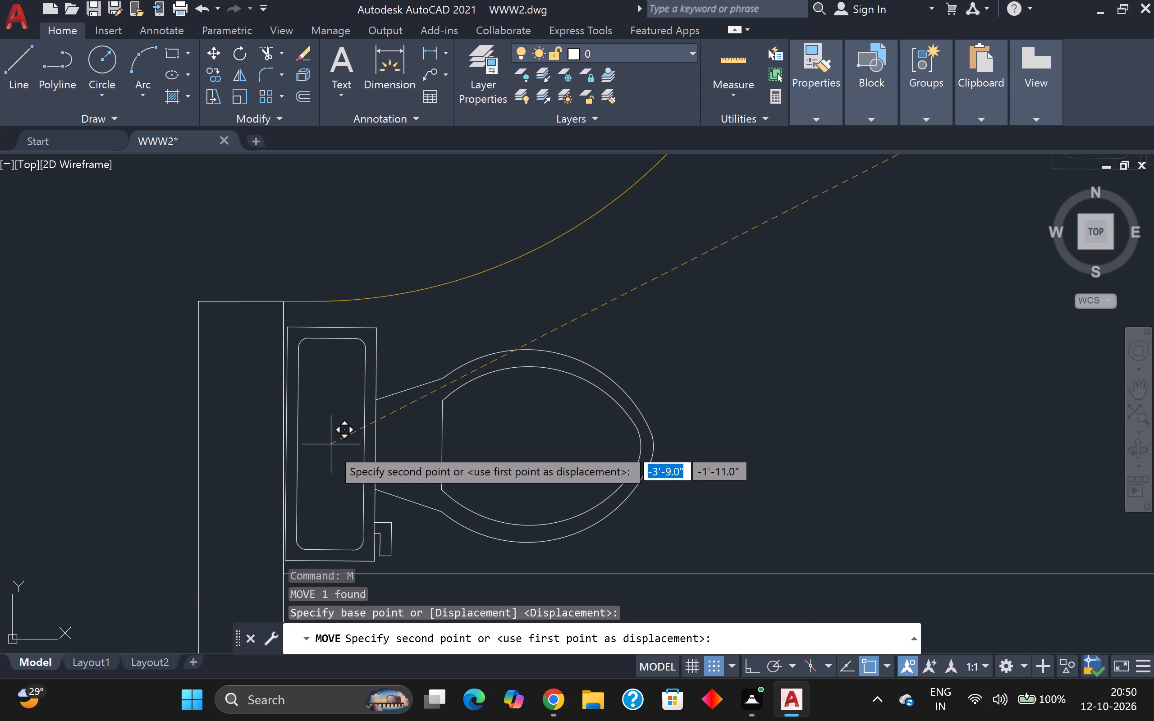
scroll(330, 447, "up", 1)
scroll(327, 447, "down", 1)
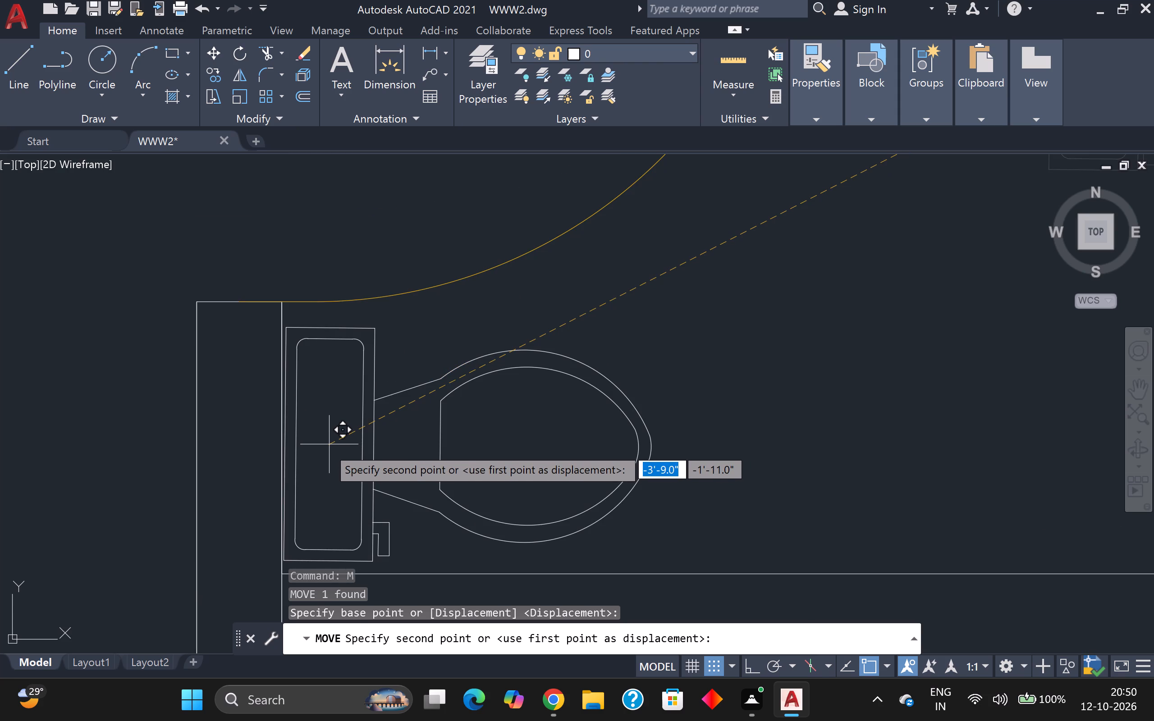
left_click(326, 446)
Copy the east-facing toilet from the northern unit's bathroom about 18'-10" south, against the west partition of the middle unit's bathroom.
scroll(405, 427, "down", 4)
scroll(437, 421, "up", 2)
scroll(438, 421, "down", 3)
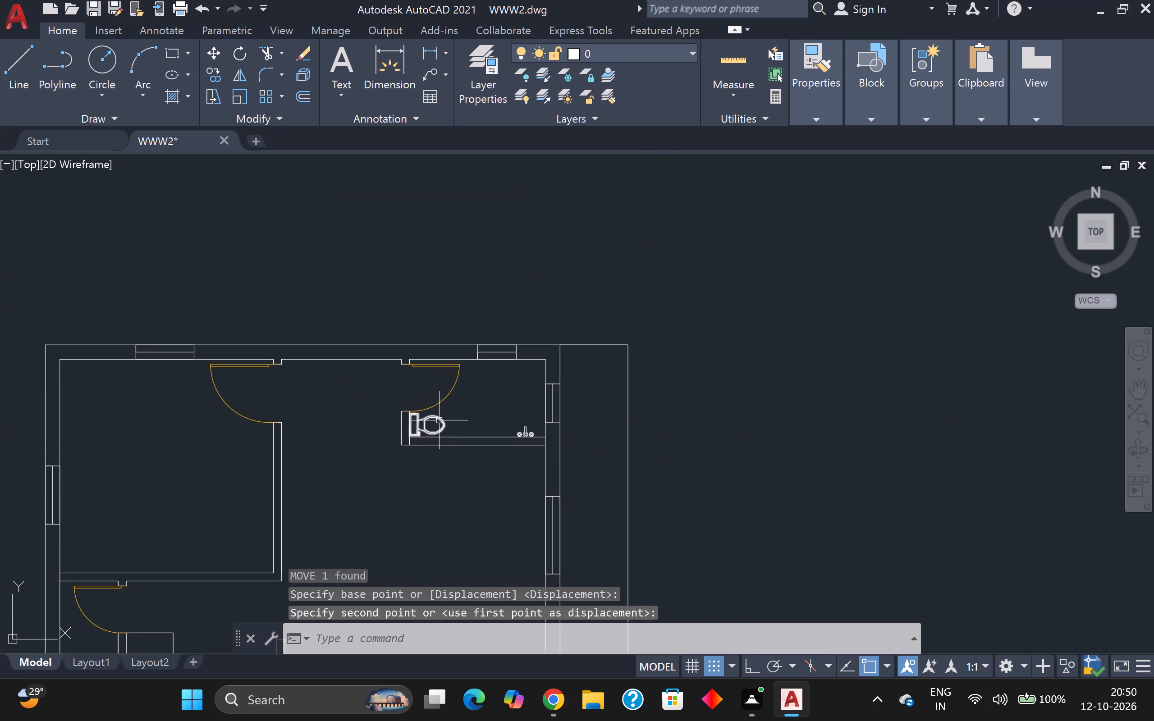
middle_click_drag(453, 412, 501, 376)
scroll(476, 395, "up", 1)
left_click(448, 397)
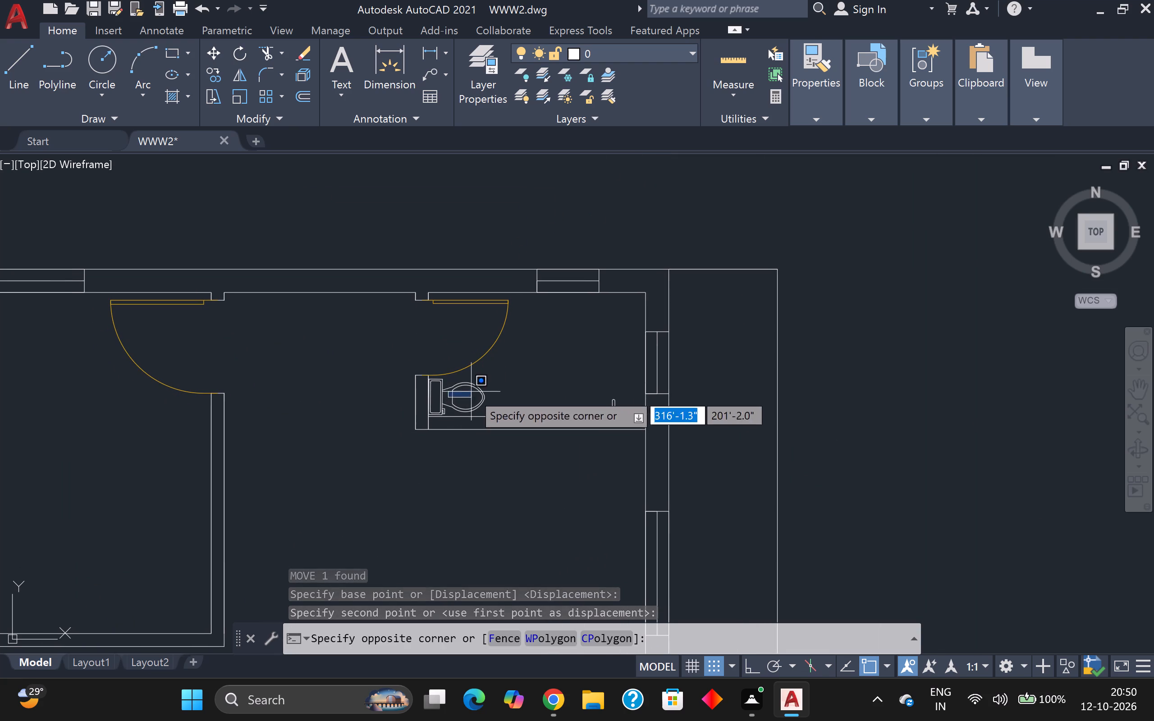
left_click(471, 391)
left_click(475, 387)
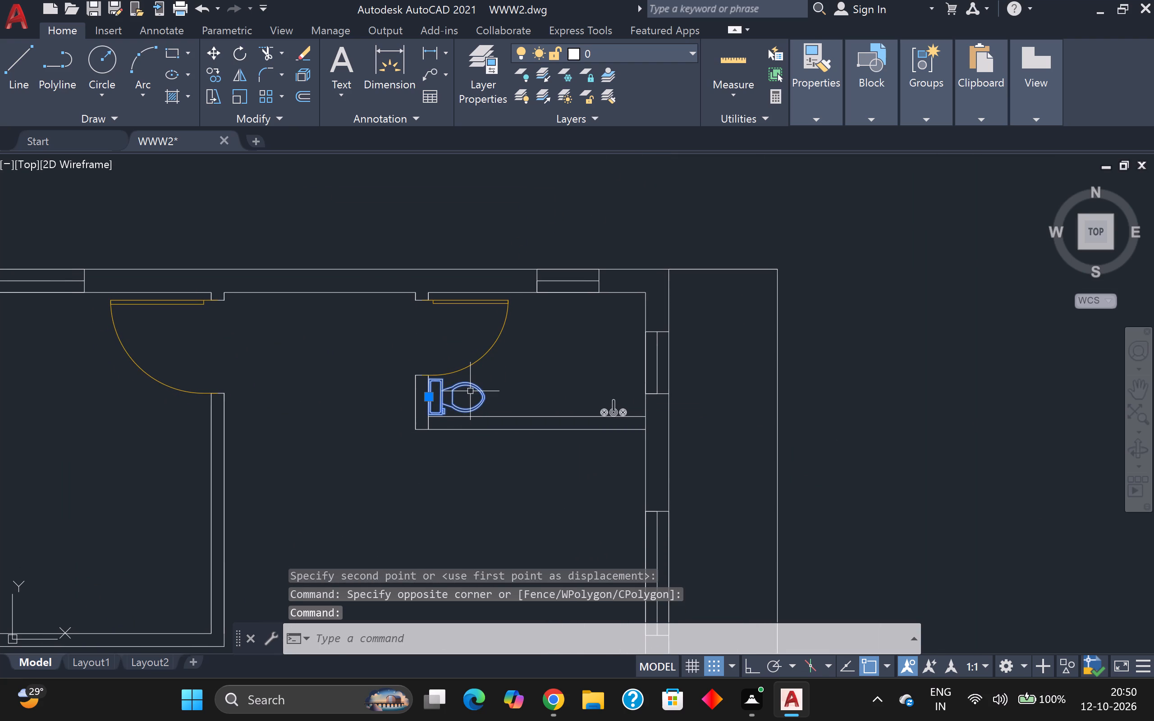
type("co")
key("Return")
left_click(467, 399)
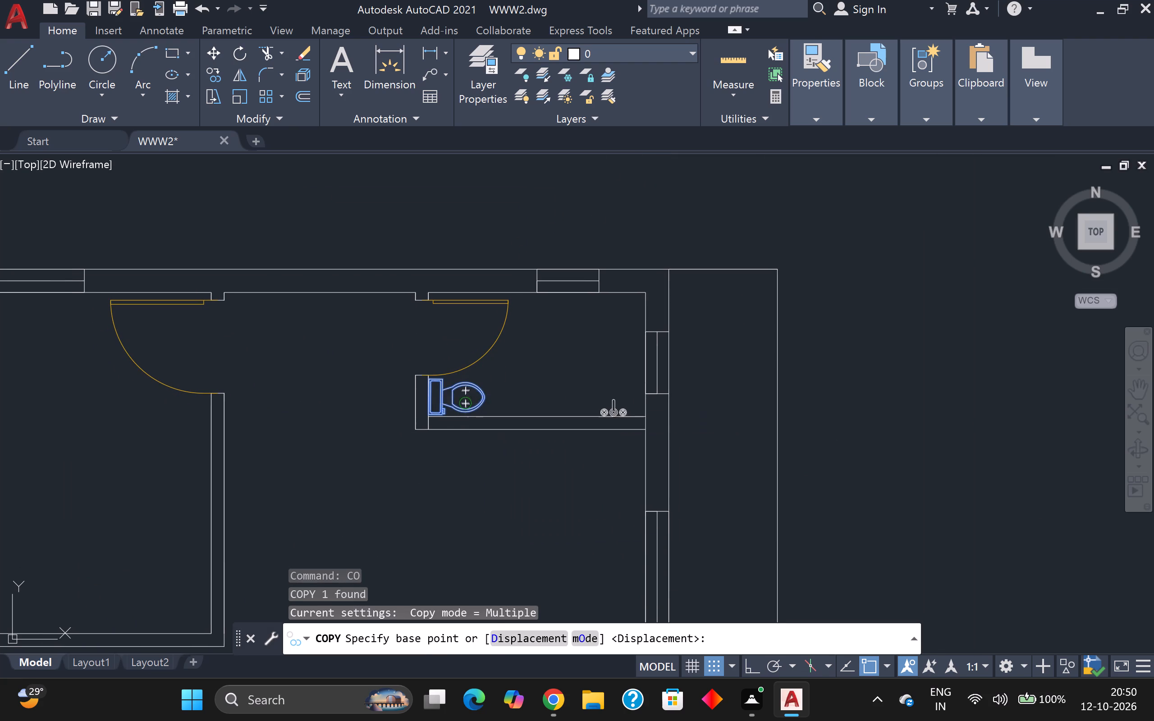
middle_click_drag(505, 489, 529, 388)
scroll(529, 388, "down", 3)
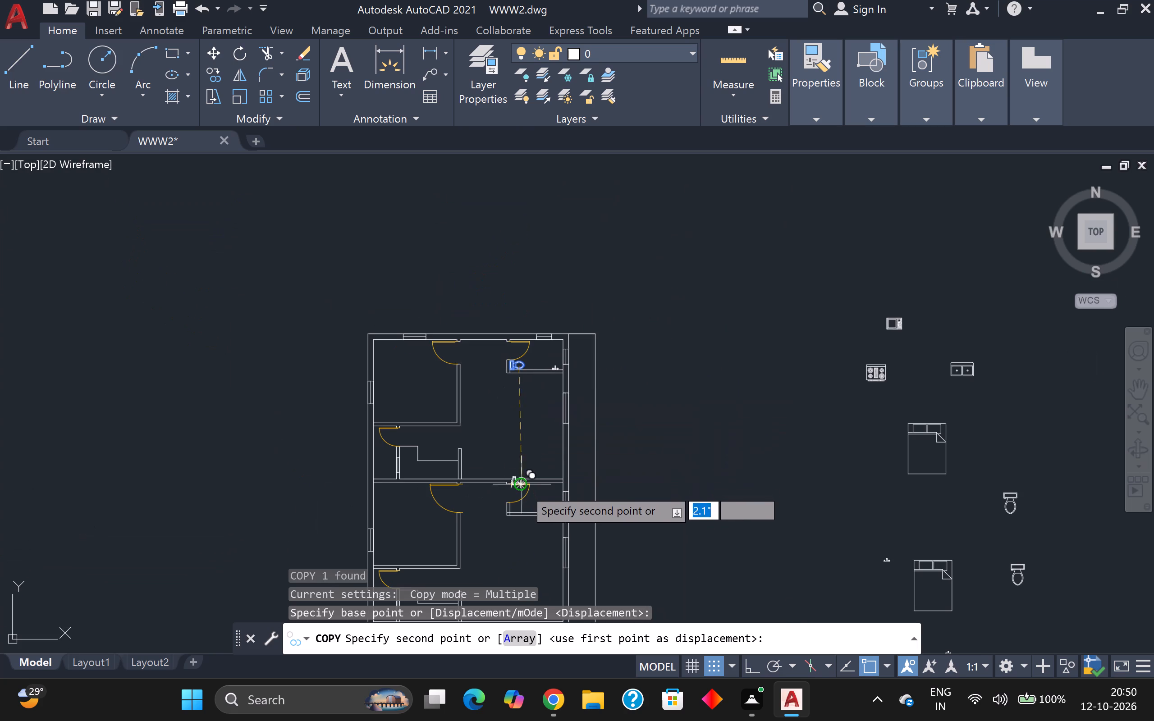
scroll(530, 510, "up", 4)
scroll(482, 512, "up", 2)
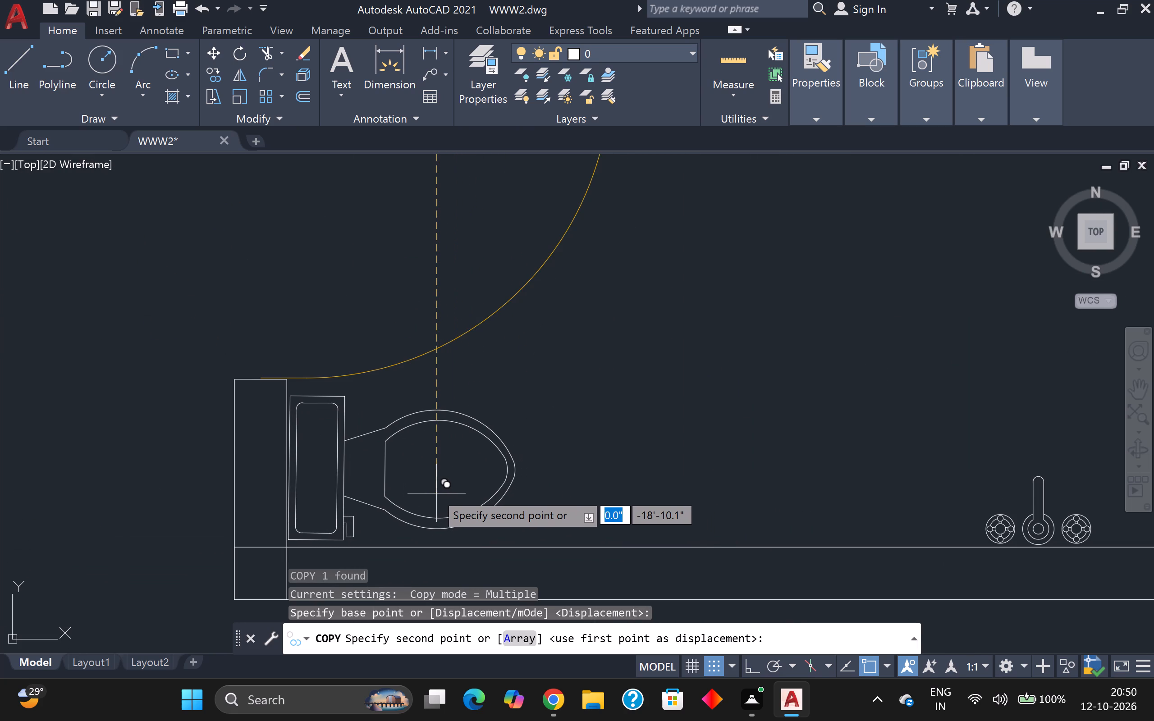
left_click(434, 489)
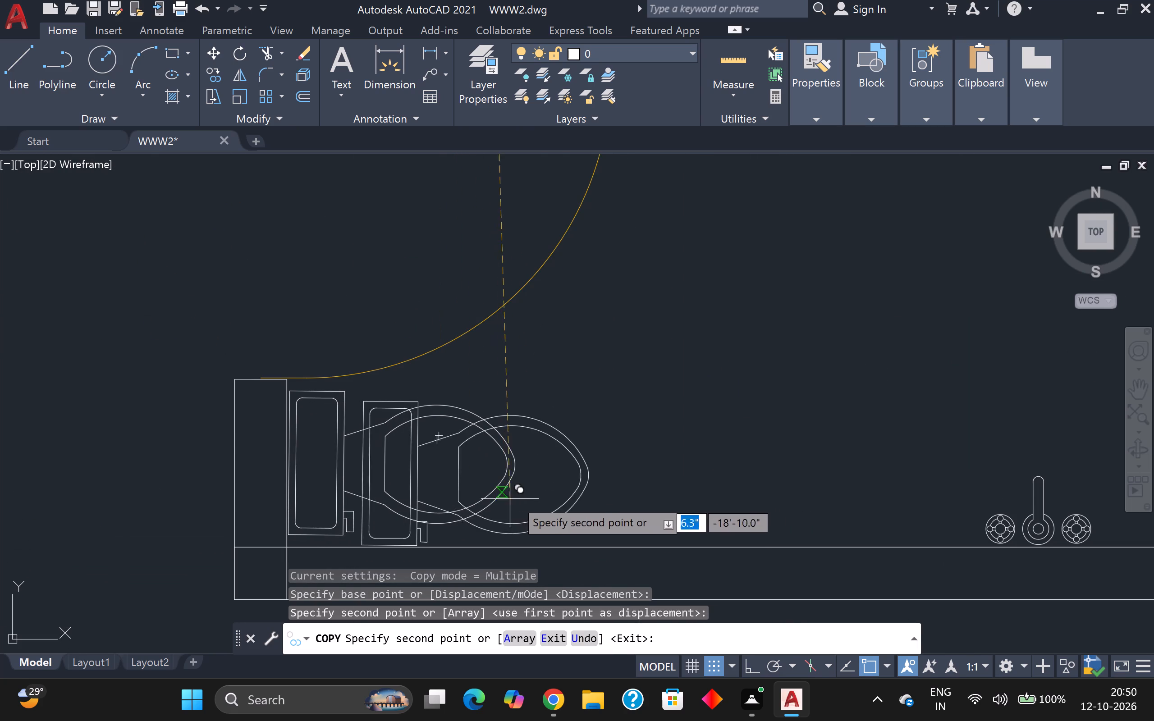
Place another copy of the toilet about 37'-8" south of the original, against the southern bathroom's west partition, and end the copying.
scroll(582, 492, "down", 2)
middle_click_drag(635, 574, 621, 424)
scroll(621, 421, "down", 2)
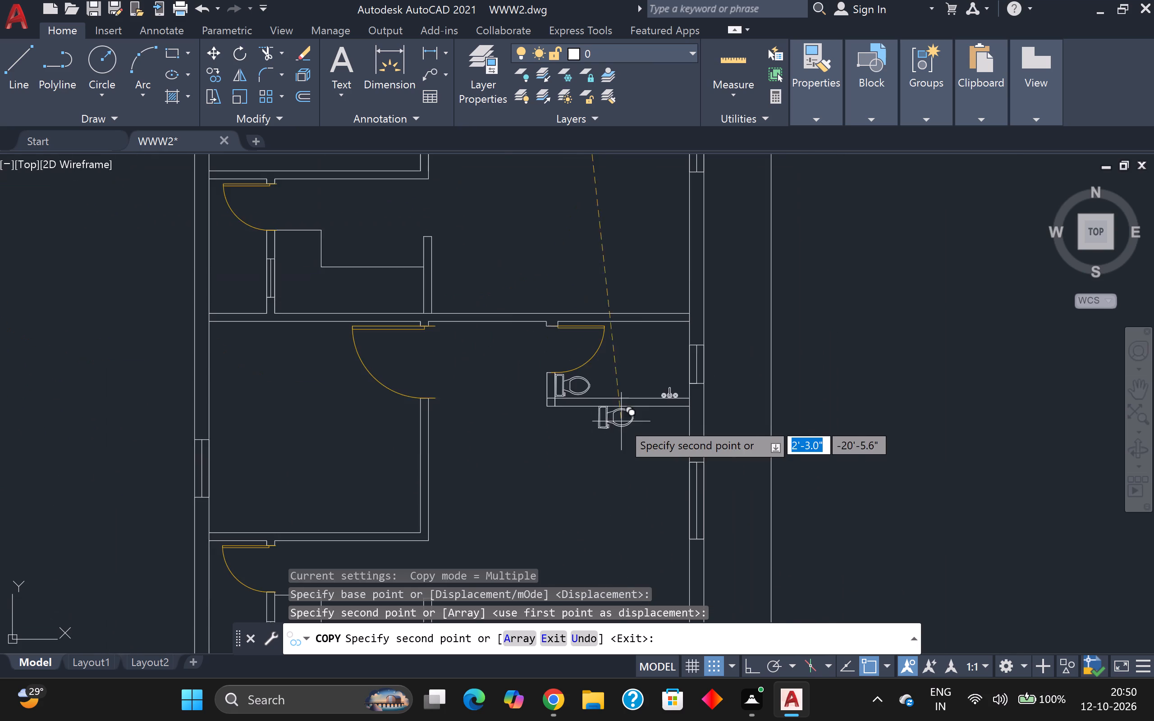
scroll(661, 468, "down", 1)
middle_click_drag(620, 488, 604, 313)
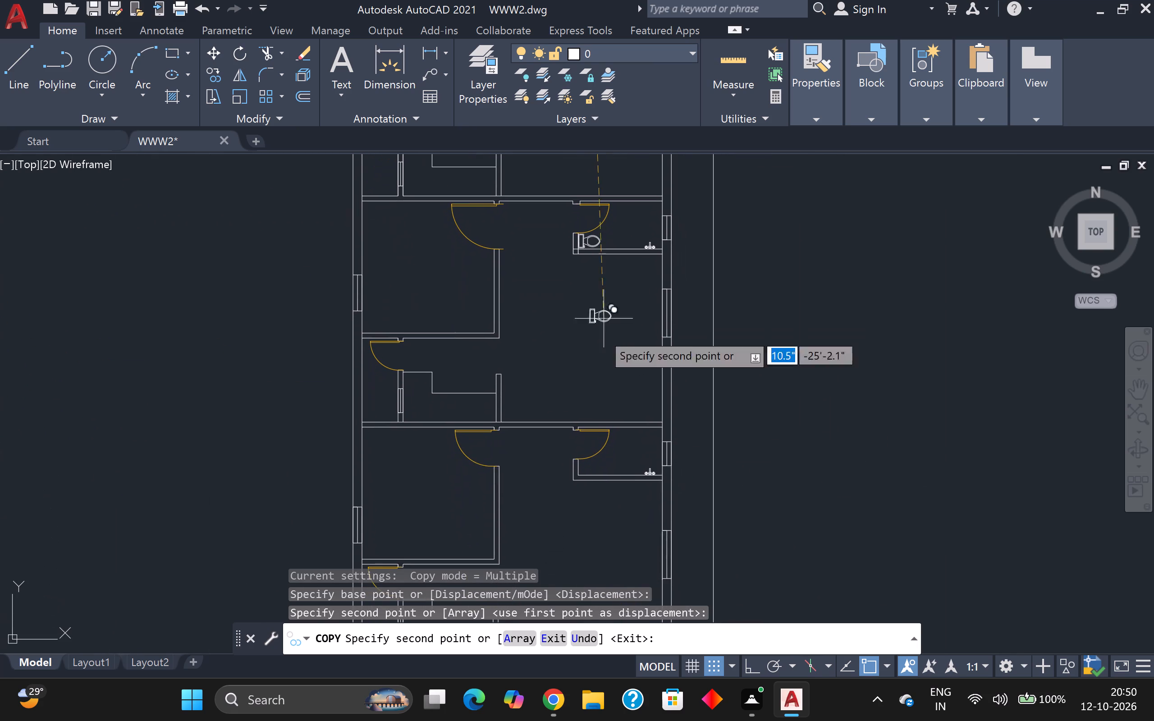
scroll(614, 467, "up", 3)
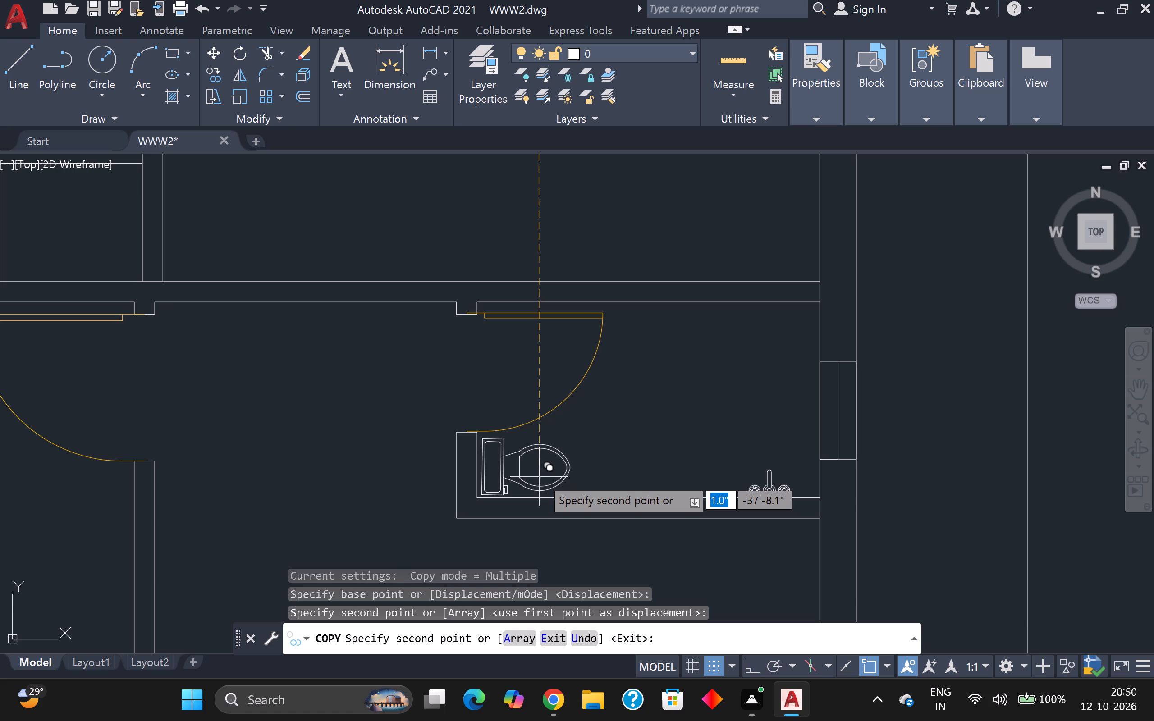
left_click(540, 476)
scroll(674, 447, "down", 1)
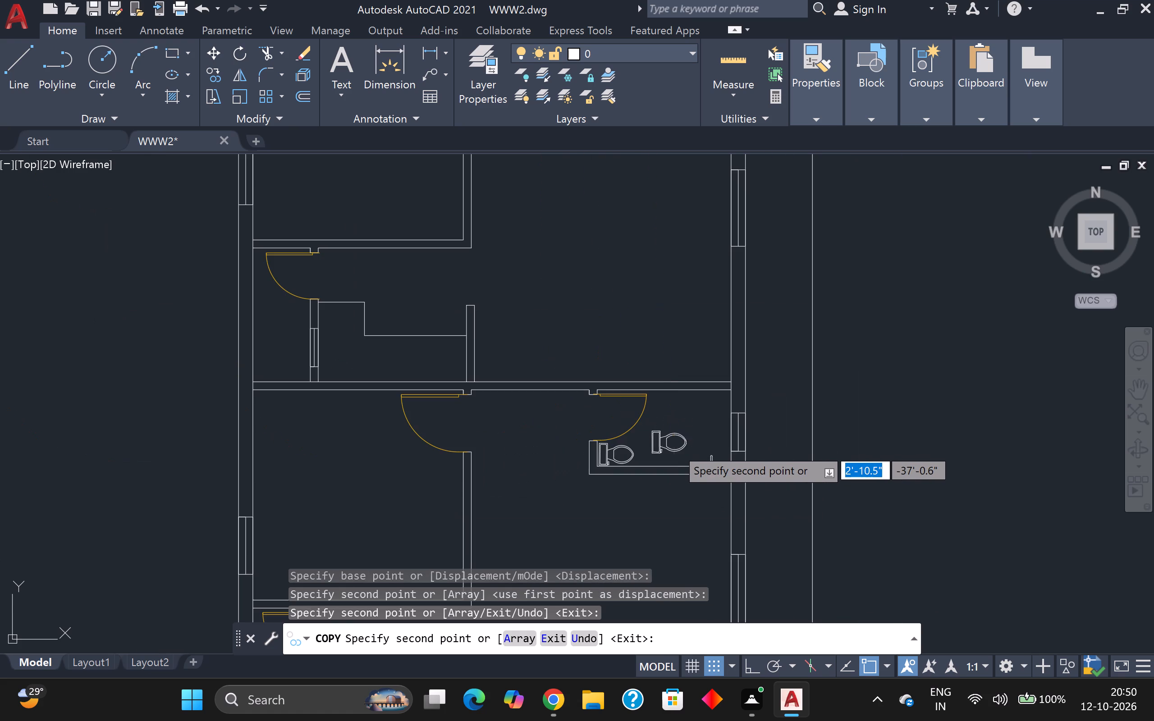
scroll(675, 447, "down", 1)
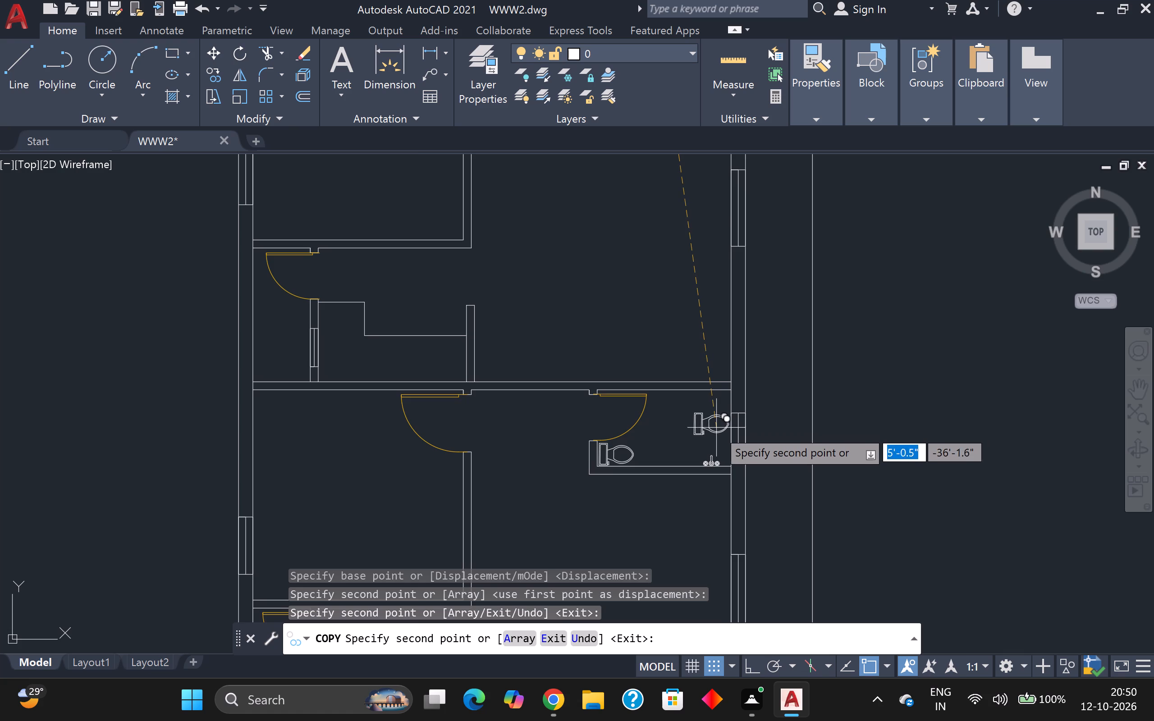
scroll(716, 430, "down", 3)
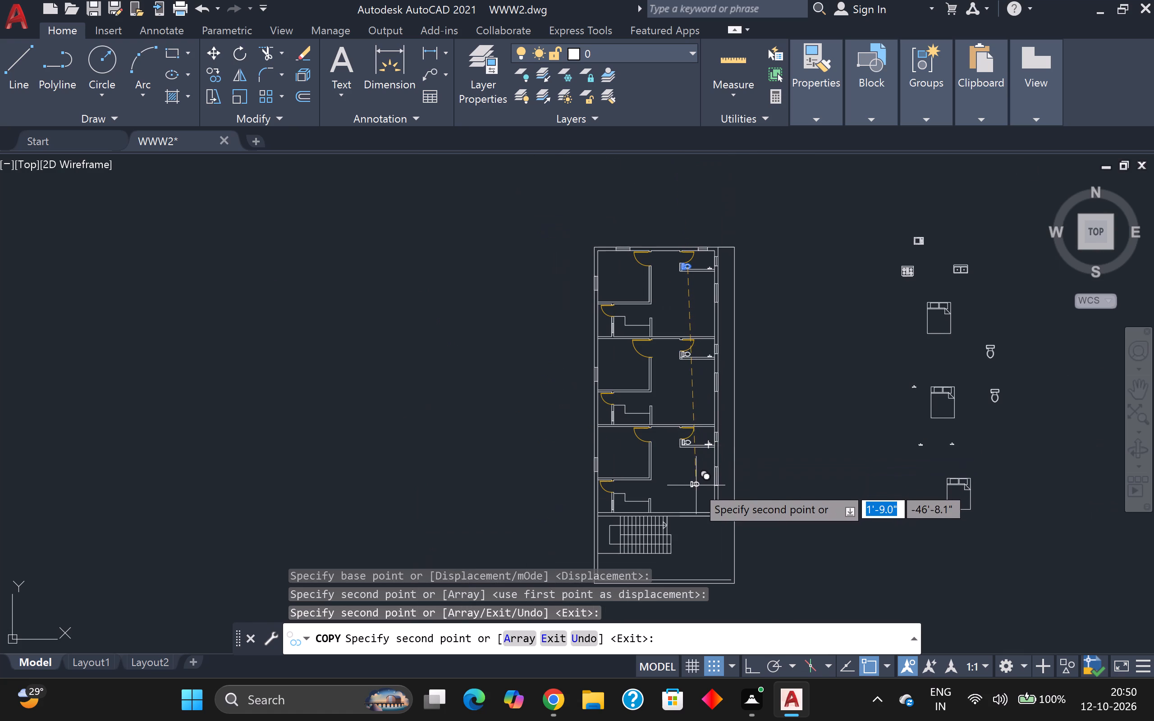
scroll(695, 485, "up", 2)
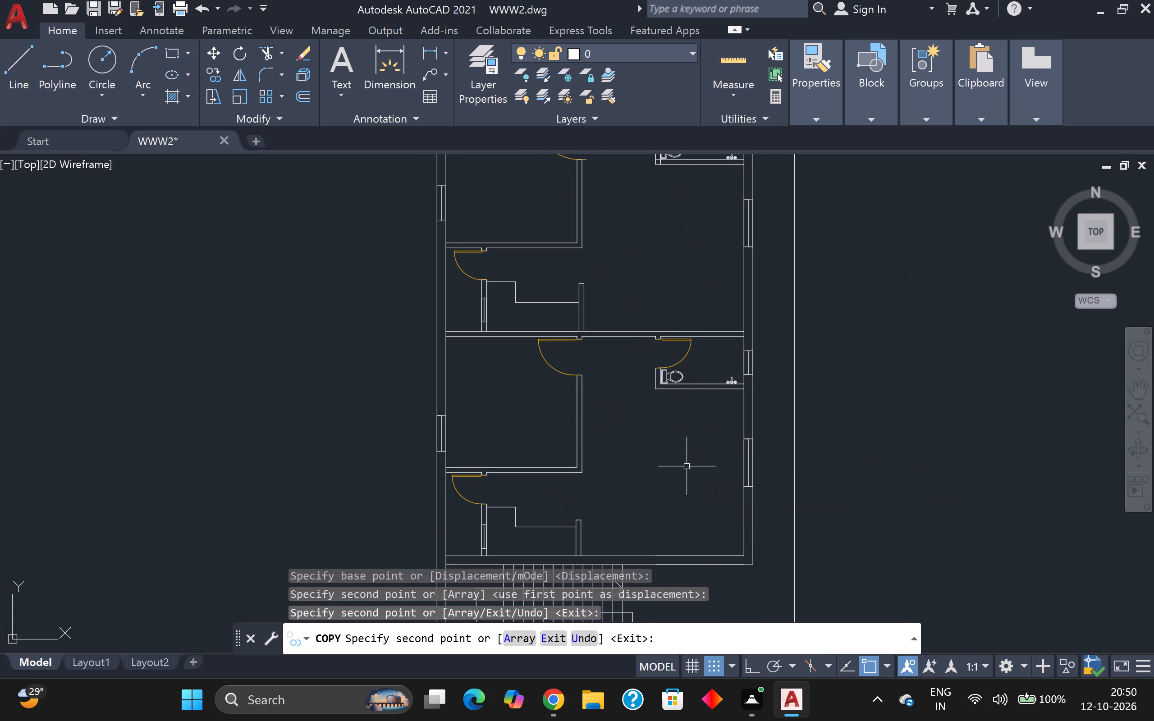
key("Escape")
Erase the three east-facing toilets from the southern, middle and northern units' bathrooms.
scroll(672, 383, "up", 2)
left_click(687, 358)
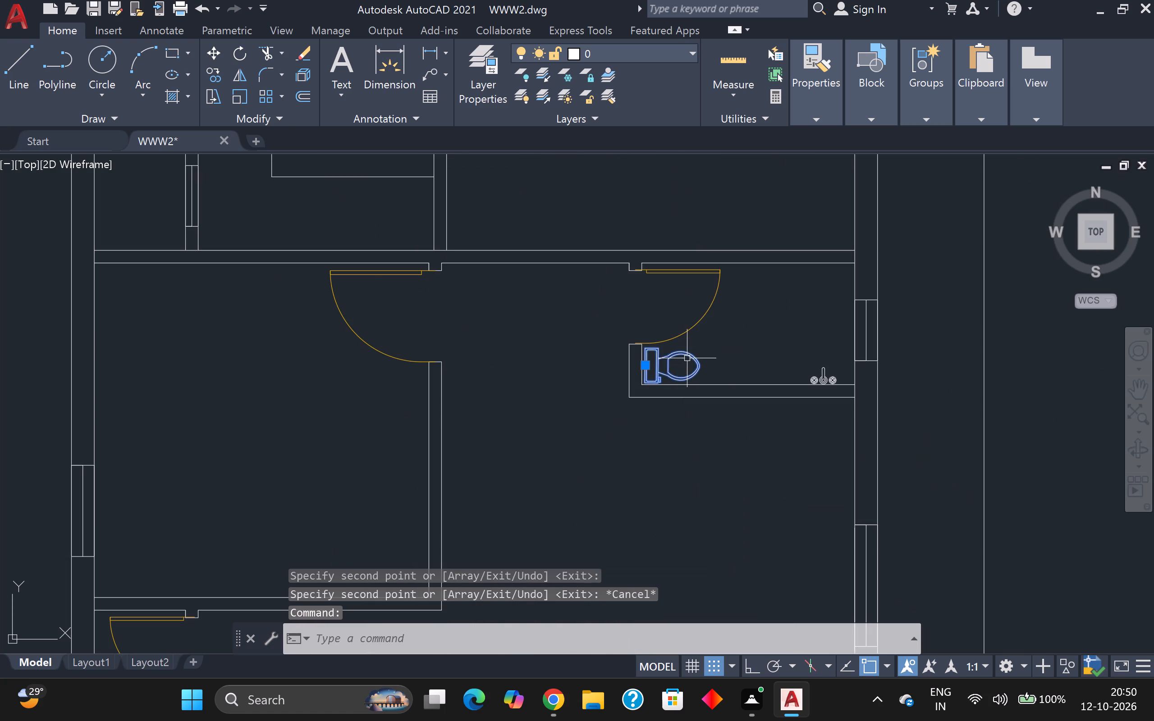
scroll(692, 355, "down", 2)
middle_click_drag(698, 351, 650, 600)
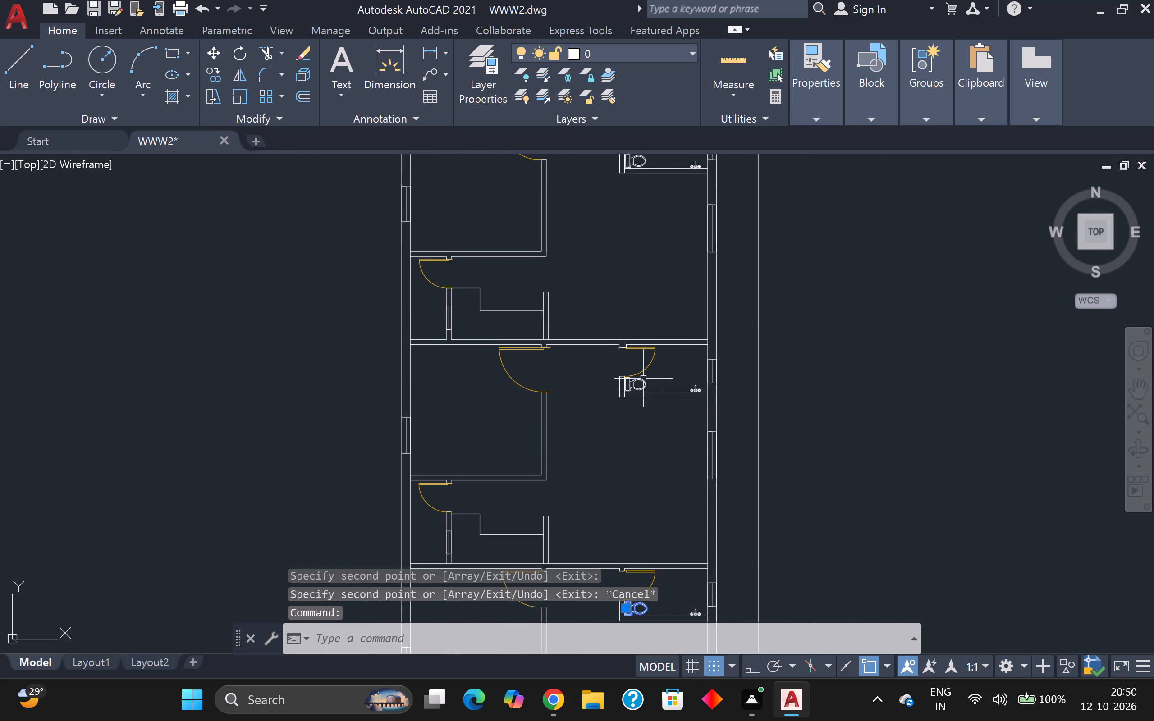
scroll(643, 379, "up", 1)
left_click(639, 389)
left_click_drag(643, 382, 641, 387)
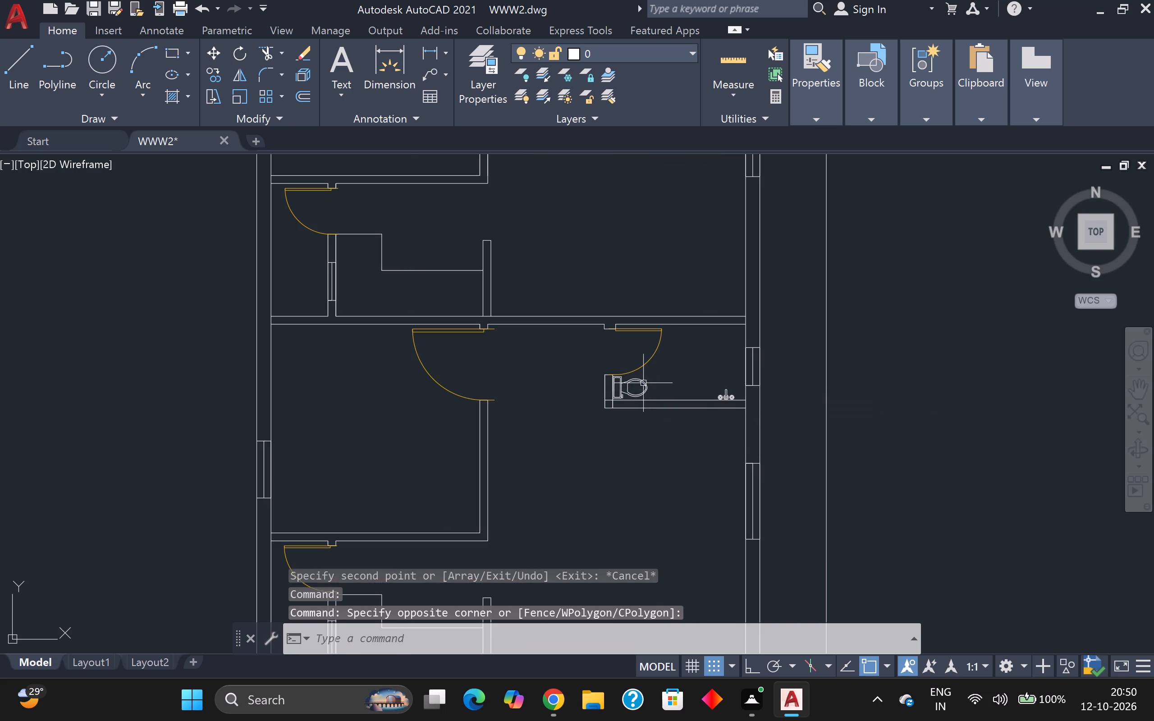
left_click_drag(641, 387, 641, 387)
left_click(640, 381)
scroll(641, 381, "down", 2)
scroll(650, 248, "up", 2)
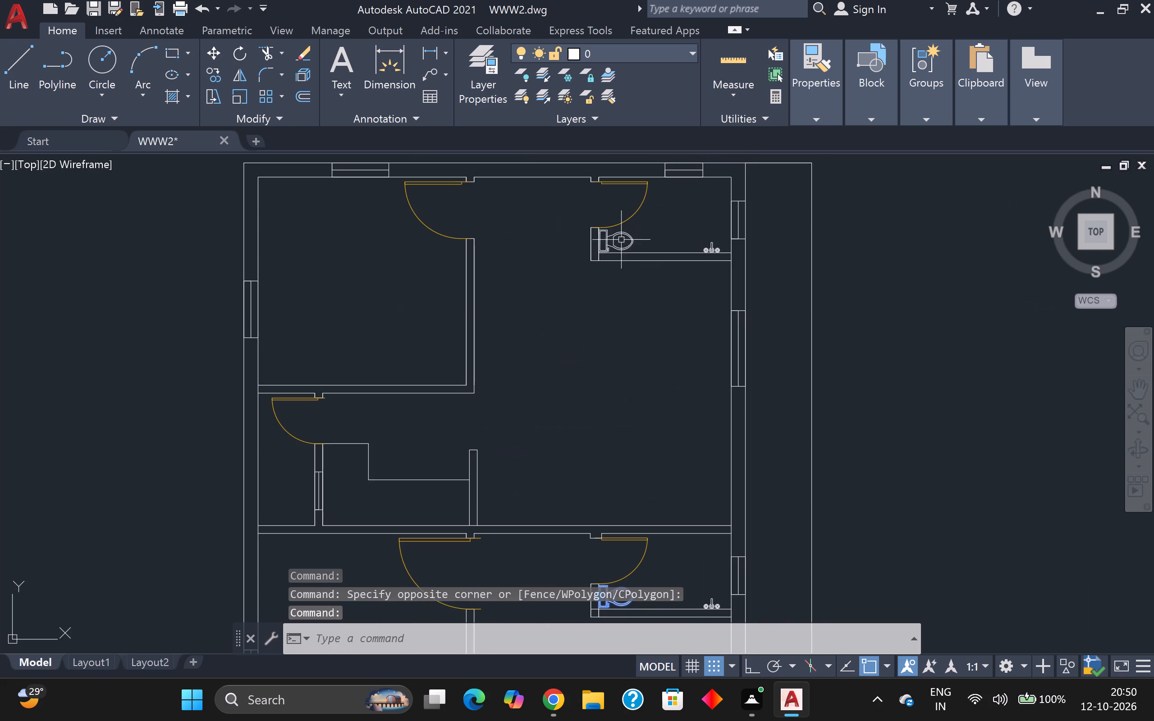
left_click(622, 234)
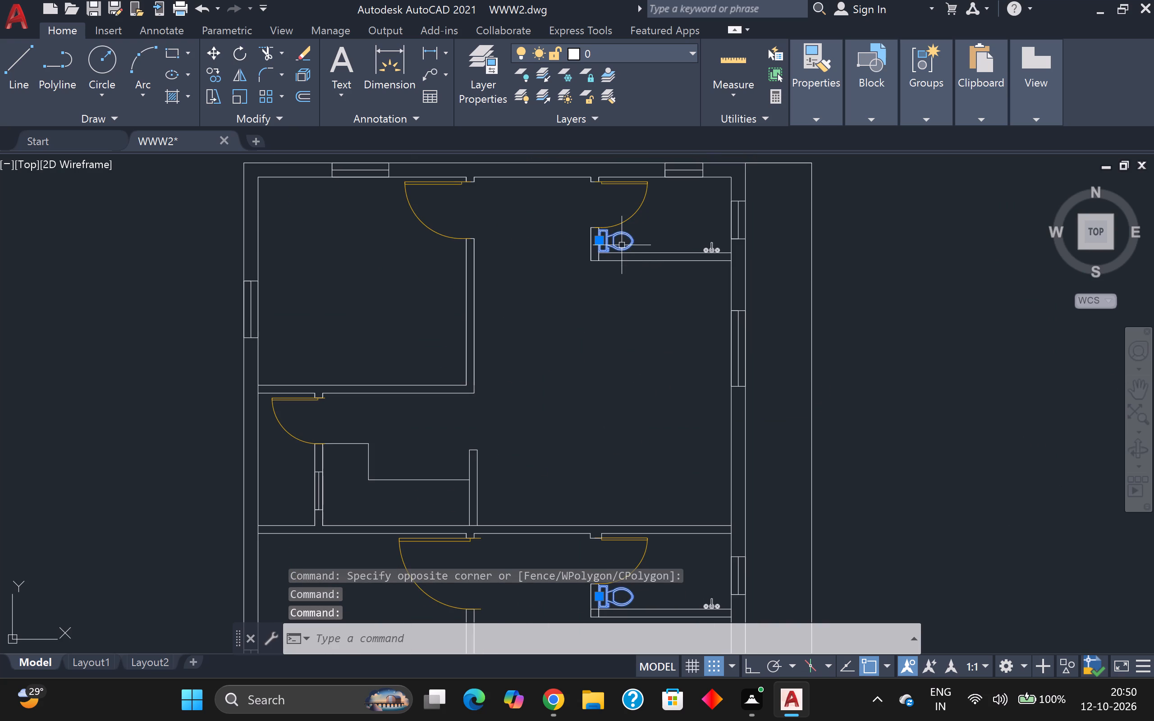
key("Delete")
Move the northernmost loose toilet block into the northern unit's bathroom, with its tank against the north wall near the north-east corner.
scroll(719, 292, "down", 3)
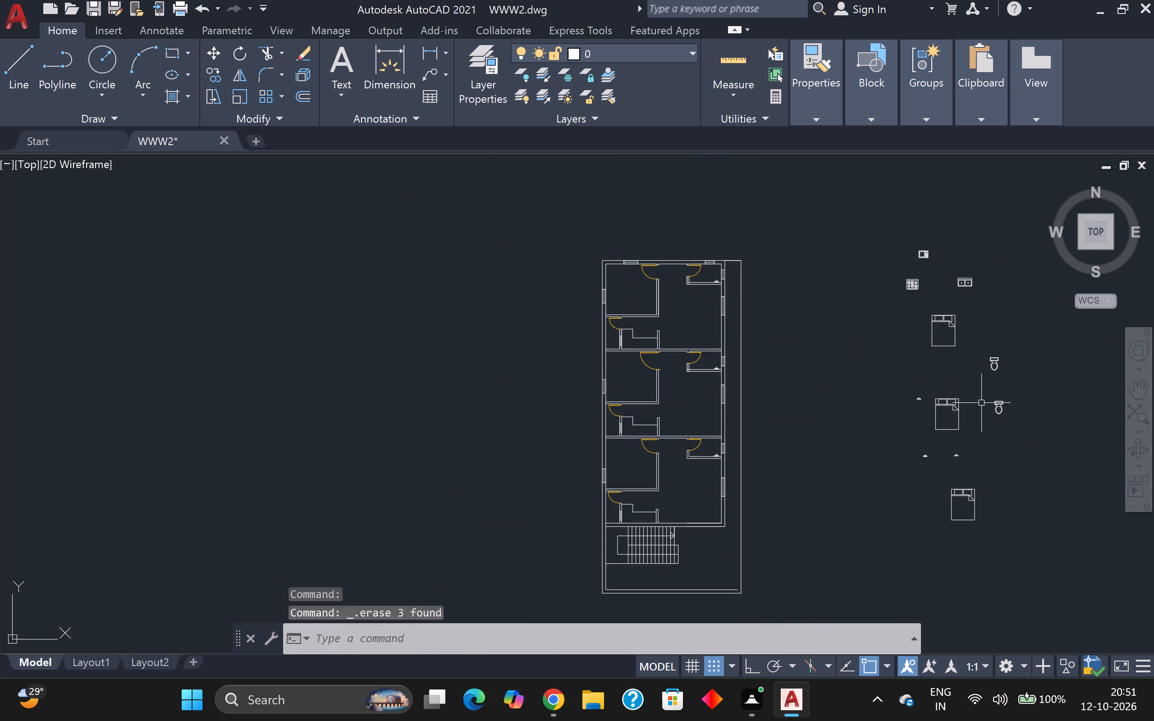
left_click(996, 357)
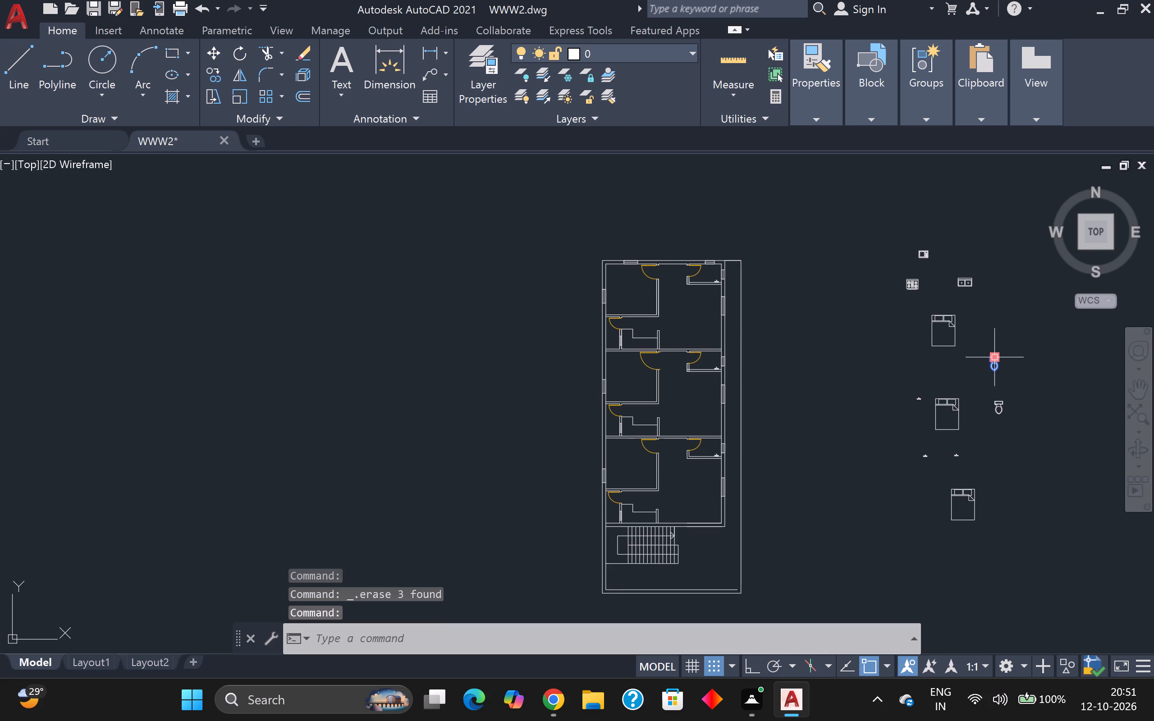
key("m")
key("Return")
left_click(998, 360)
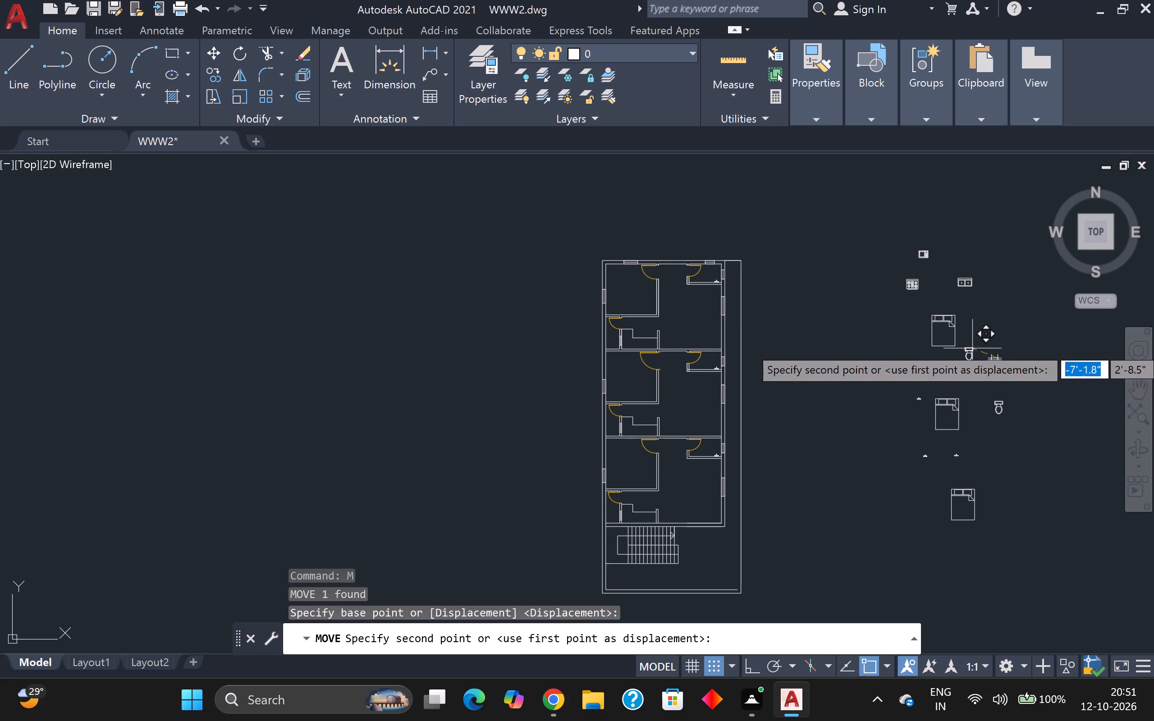
middle_click_drag(730, 305, 732, 481)
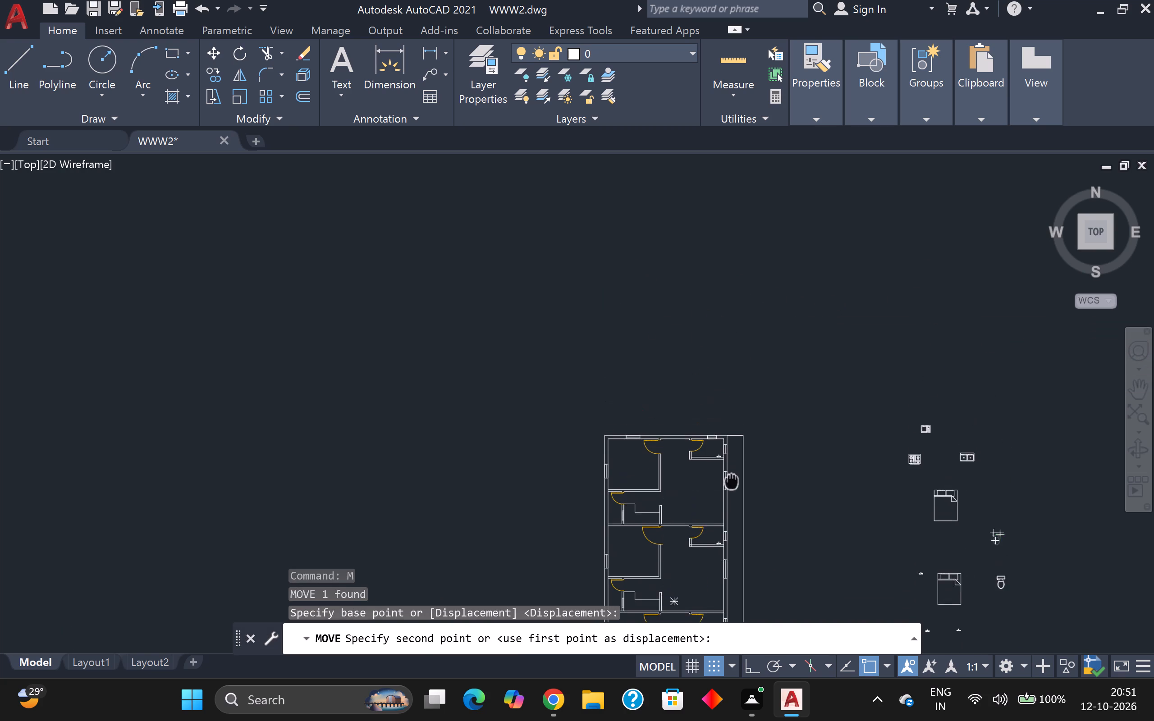
middle_click_drag(732, 481, 730, 480)
scroll(700, 434, "up", 4)
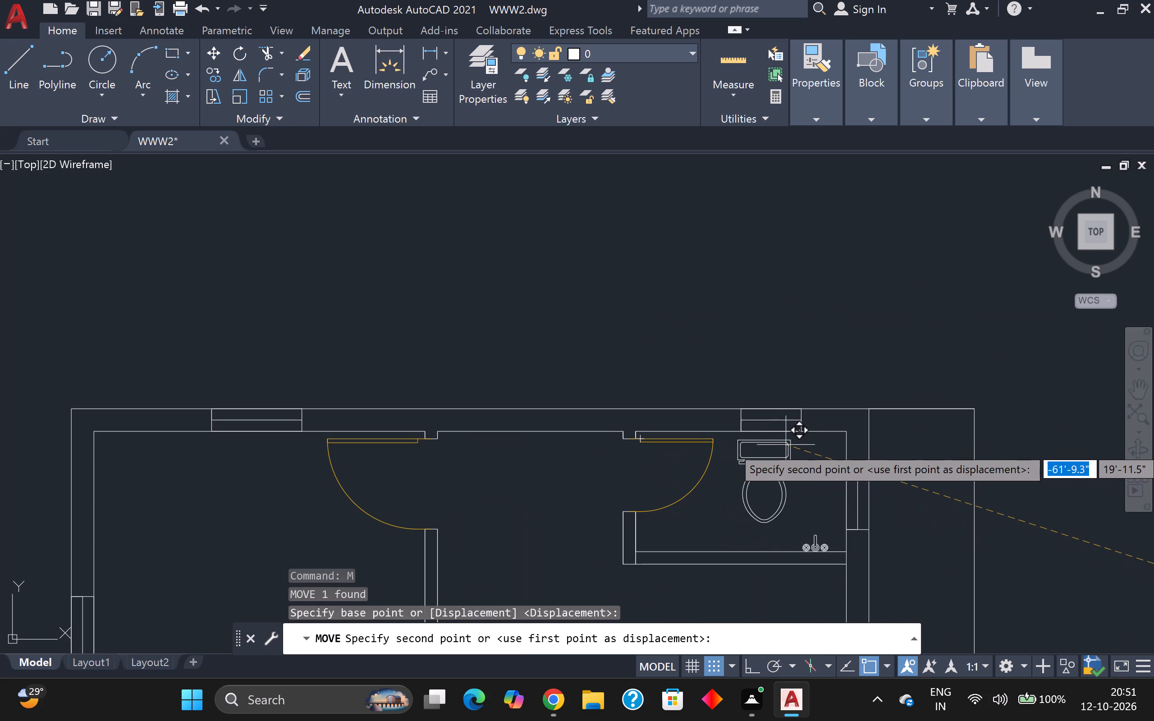
scroll(786, 445, "up", 1)
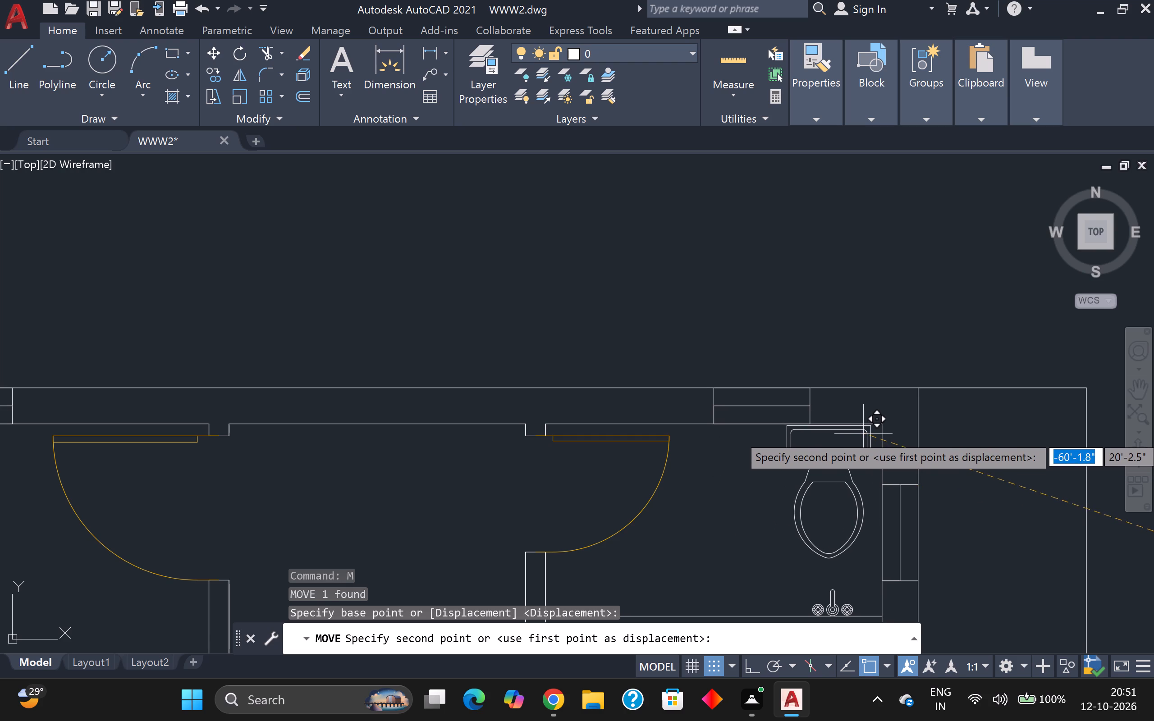
left_click(862, 433)
scroll(835, 443, "down", 4)
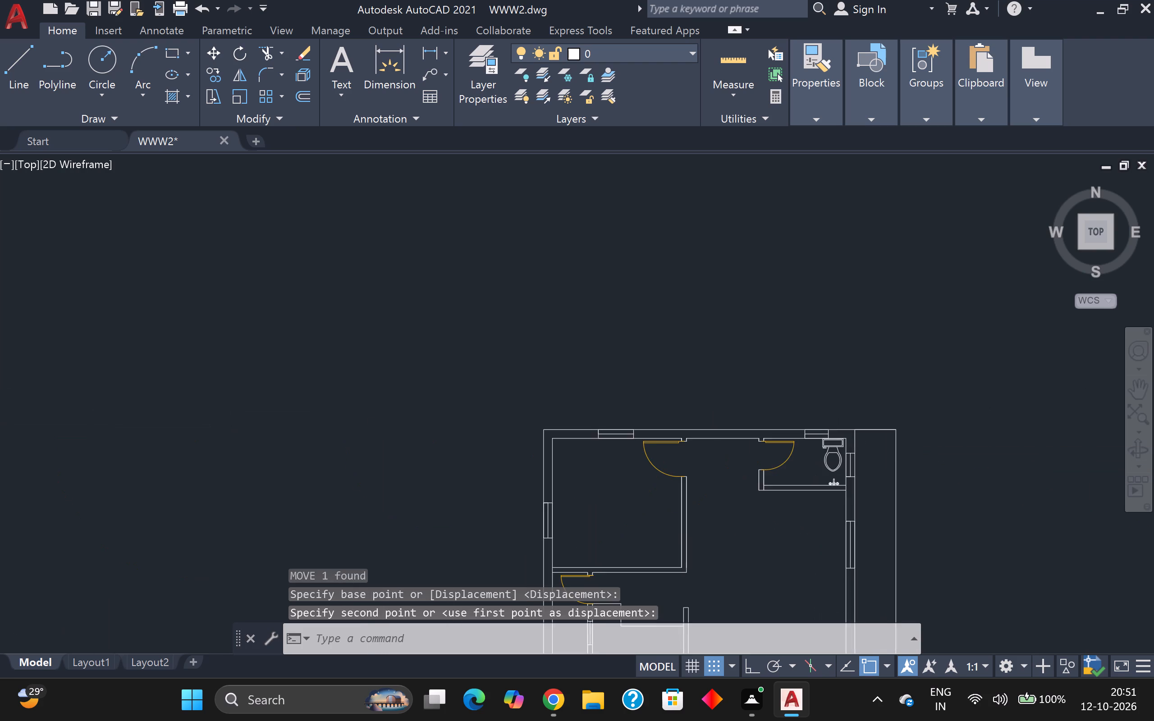
Copy the northern bathroom's toilet about 18'-10" south, setting its tank against the north wall of the middle unit's bathroom.
scroll(834, 444, "up", 2)
left_click(830, 453)
left_click(826, 468)
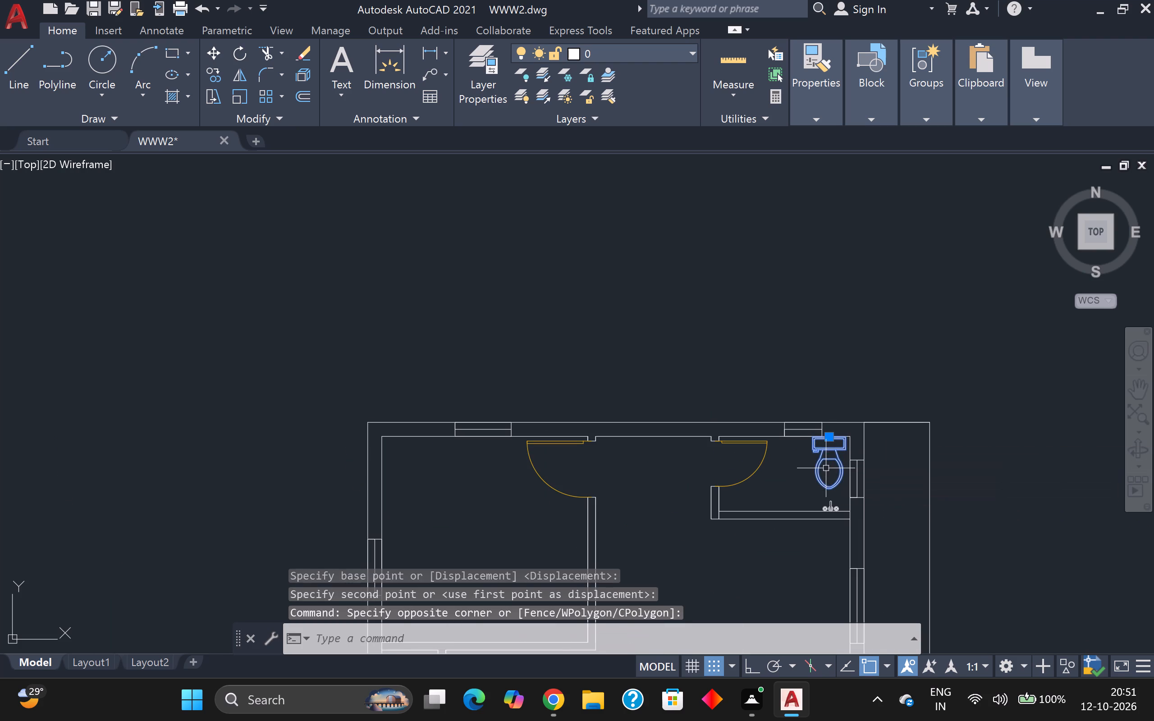
type("co")
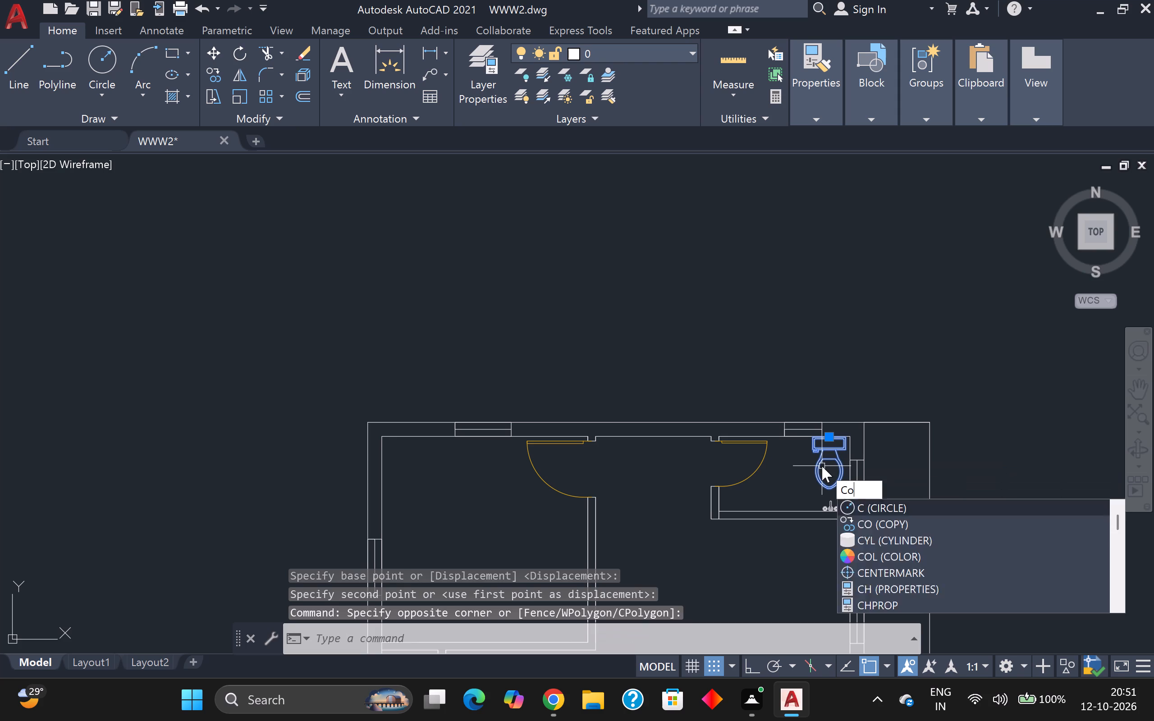
key("Return")
left_click(840, 469)
middle_click_drag(778, 548, 759, 420)
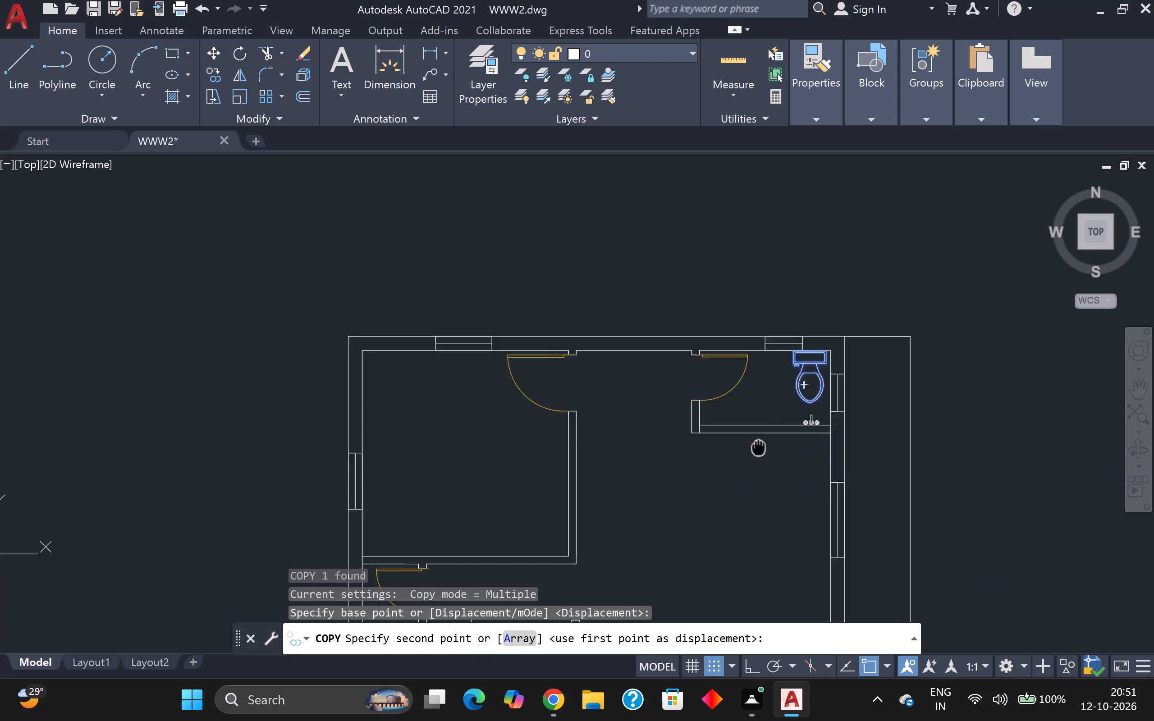
middle_click_drag(759, 420, 778, 246)
scroll(827, 525, "up", 1)
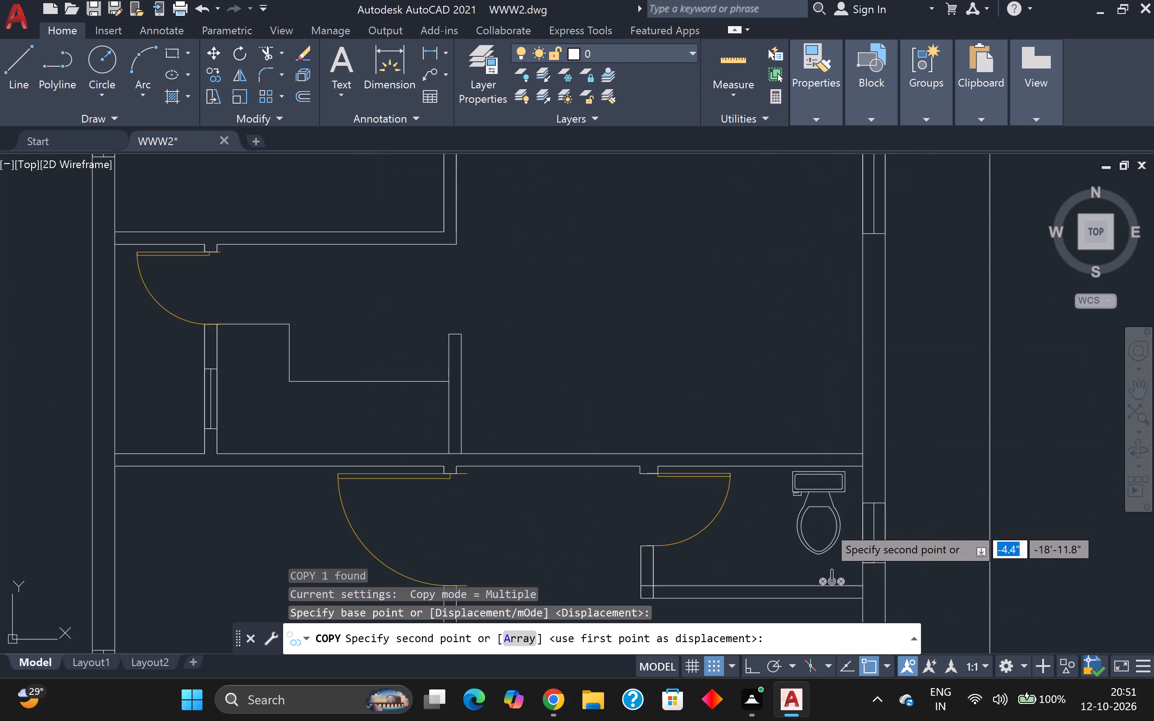
scroll(827, 525, "up", 1)
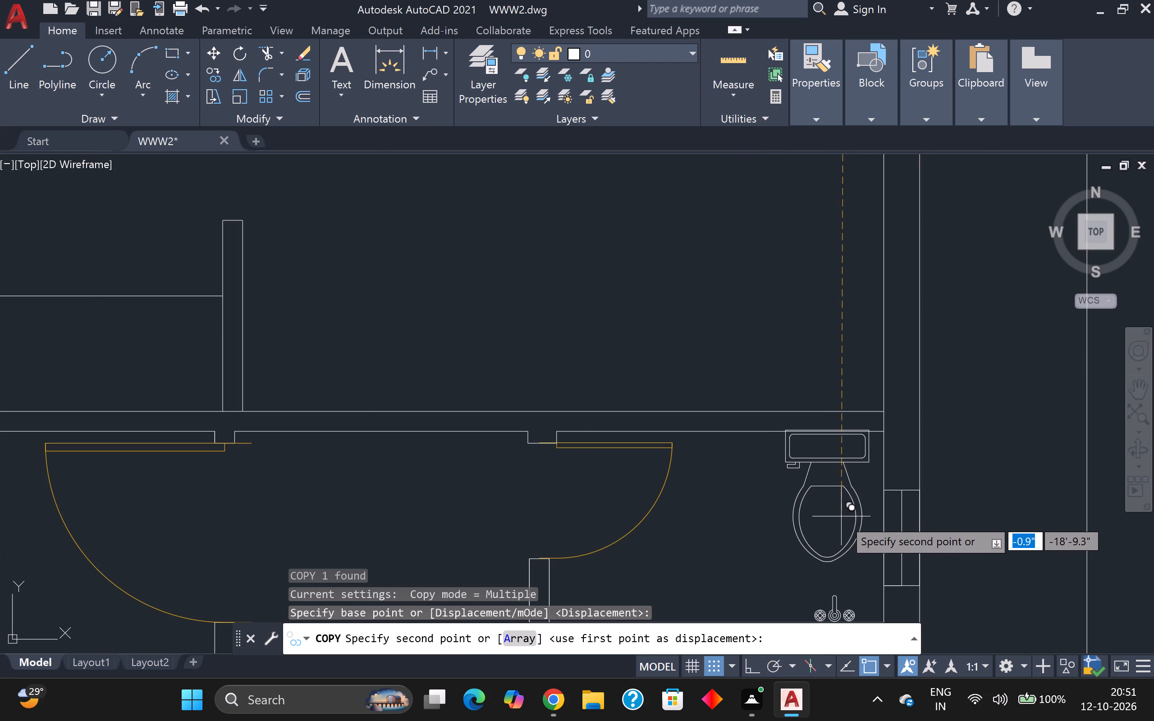
left_click(843, 518)
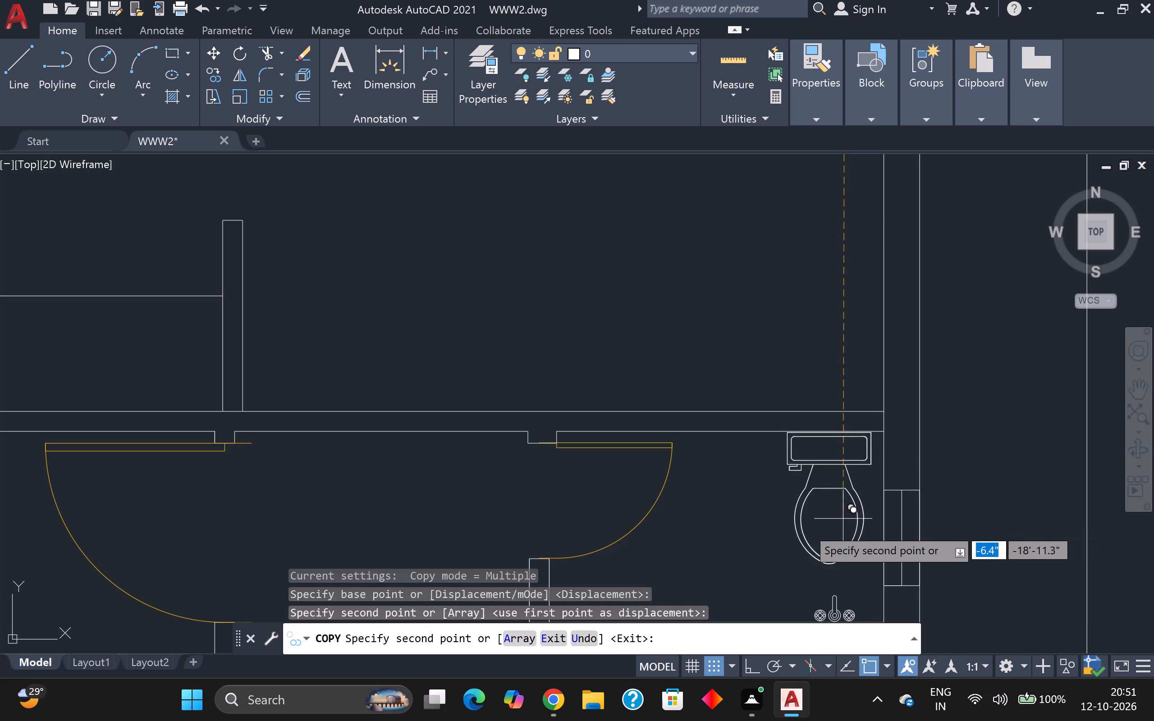
Place a second copy of the toilet about 37'-8" south of the original, against the north wall of the southern unit's bathroom.
scroll(789, 530, "down", 2)
middle_click_drag(815, 600, 824, 329)
scroll(820, 344, "down", 1)
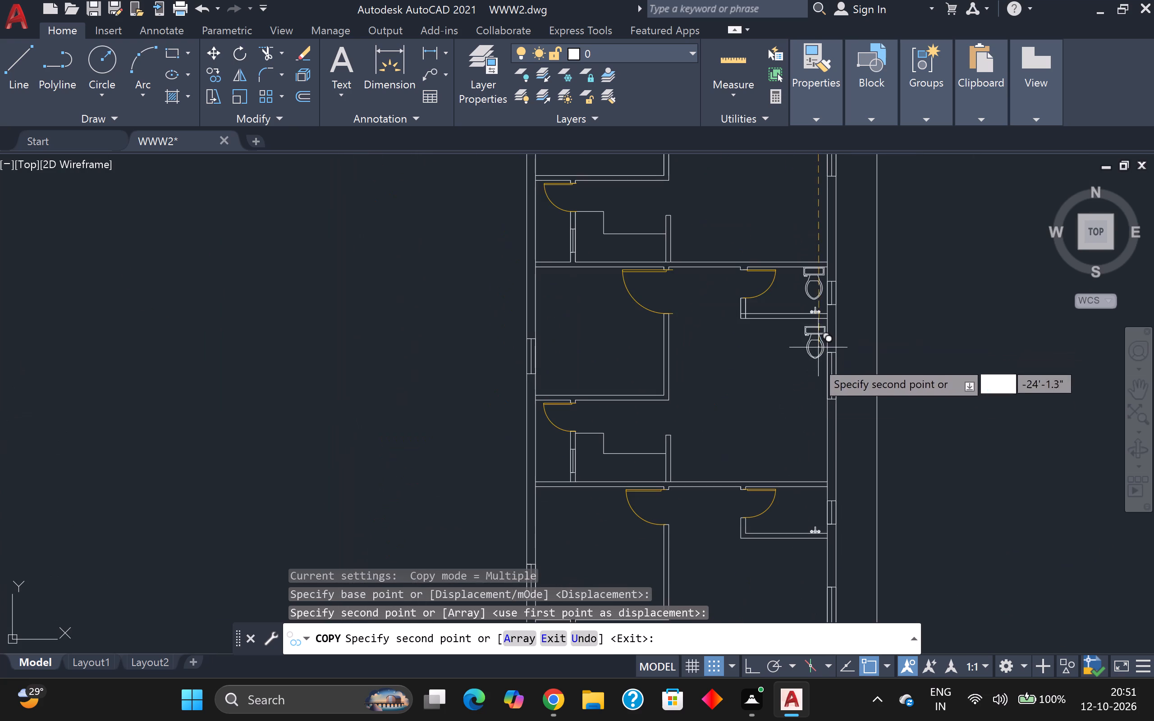
scroll(811, 511, "up", 2)
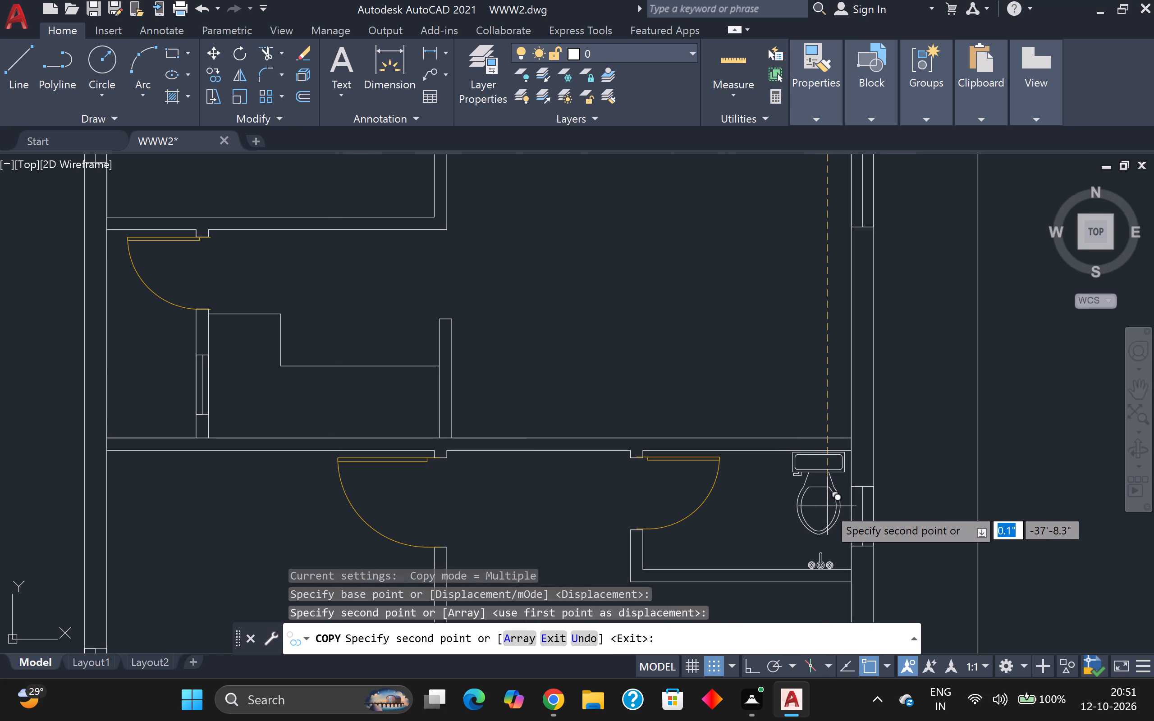
left_click(828, 507)
scroll(741, 410, "down", 3)
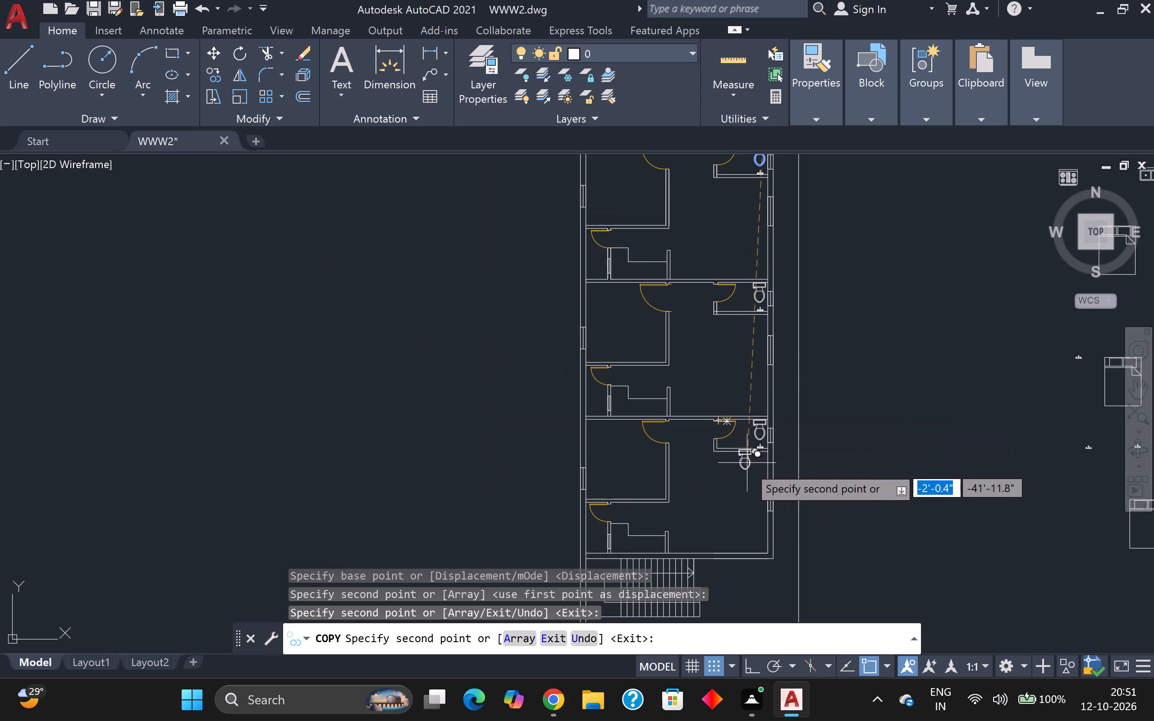
Move the middle loose bed block from the spare blocks east of the plan into the middle unit's bedroom.
key("Escape")
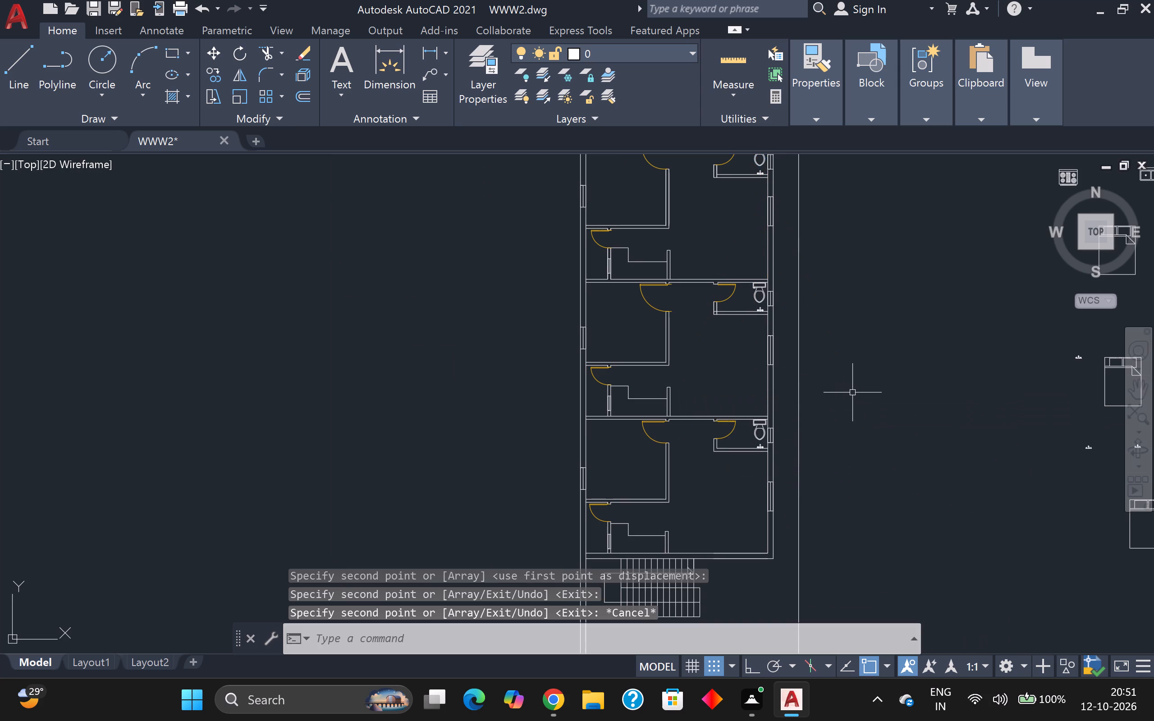
scroll(852, 392, "down", 1)
left_click(1031, 387)
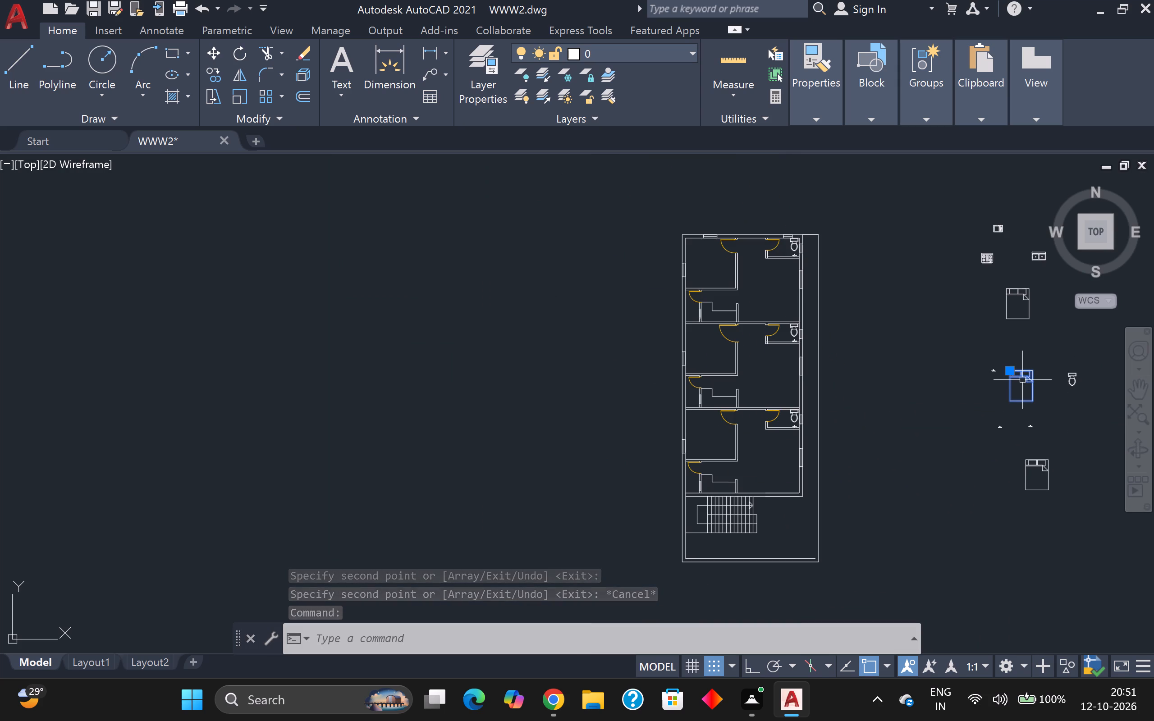
key("m")
key("Return")
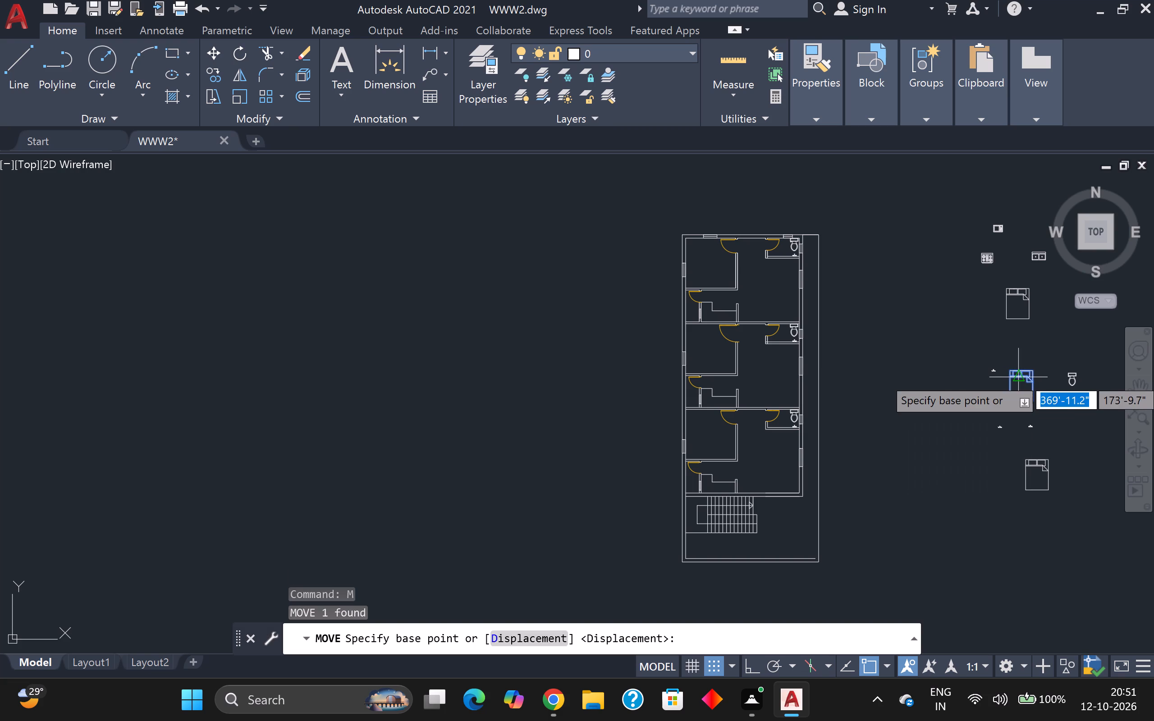
left_click(1023, 391)
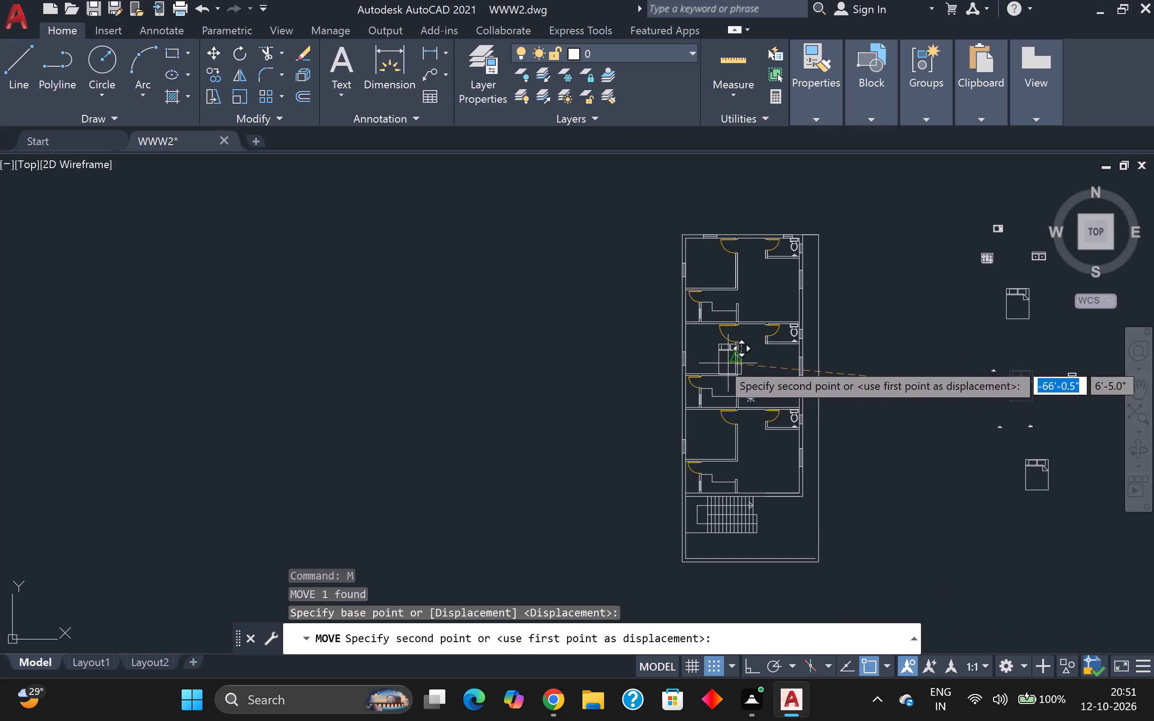
scroll(721, 361, "up", 2)
left_click(687, 353)
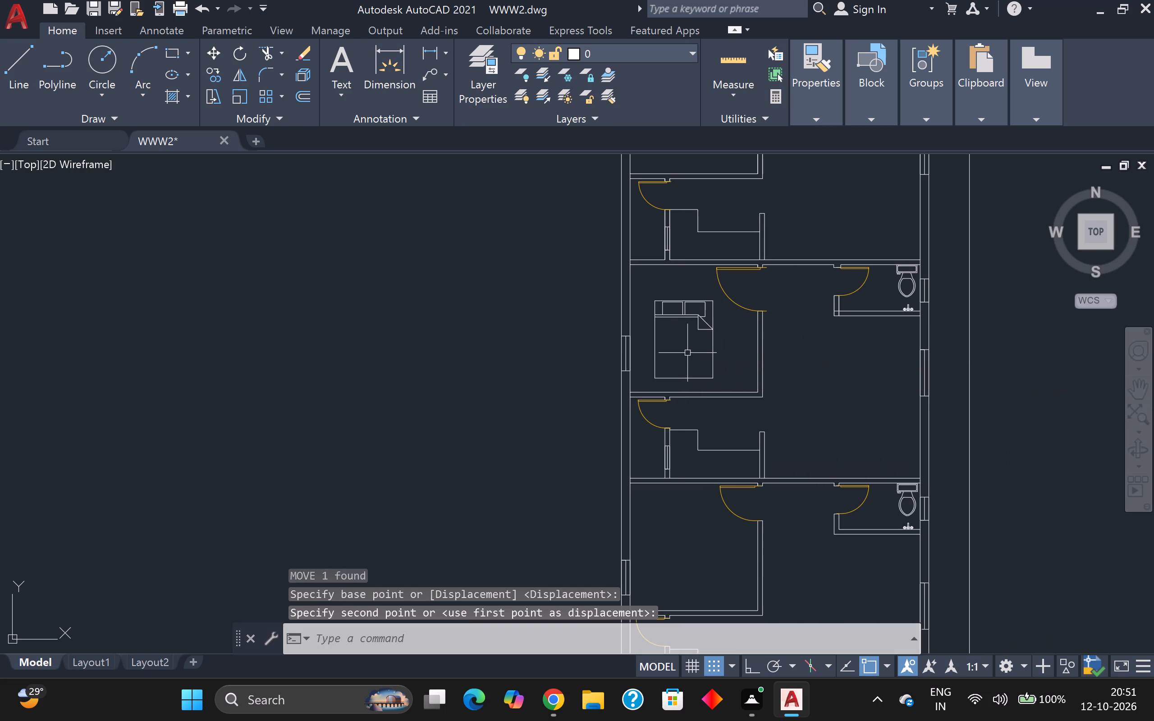
Rotate the middle unit's bed 90° counterclockwise with Ortho on, so its pillows face the west wall.
key("r")
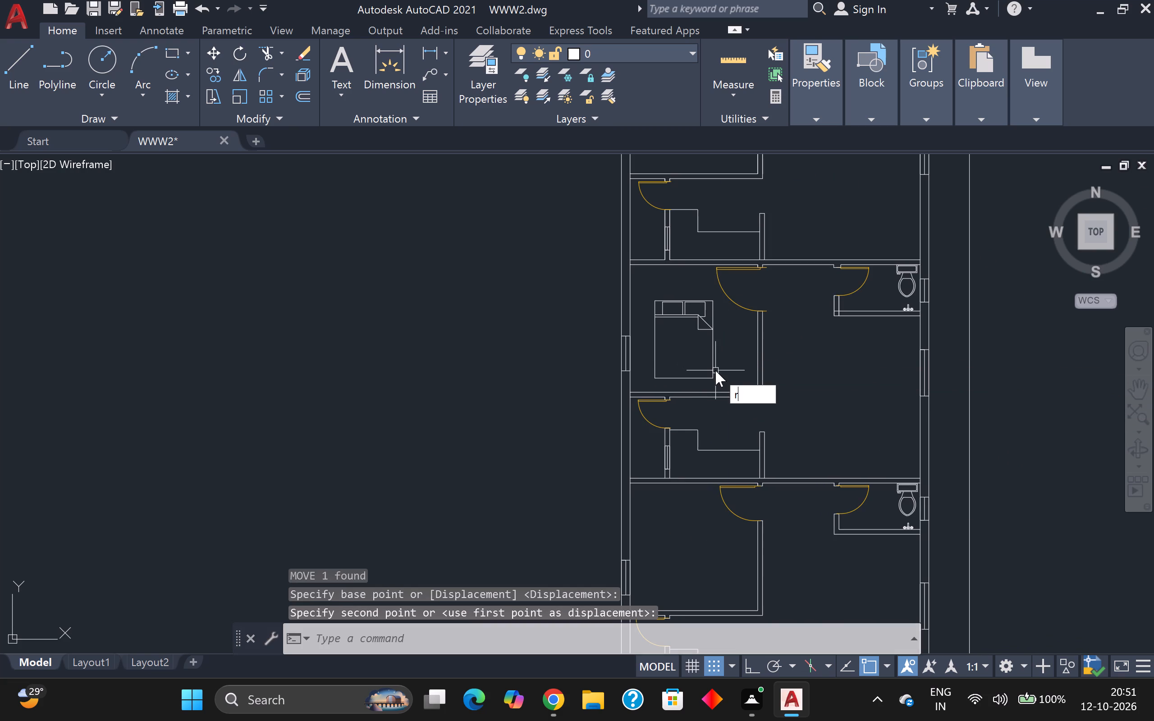
key("o")
key("Return")
left_click(714, 365)
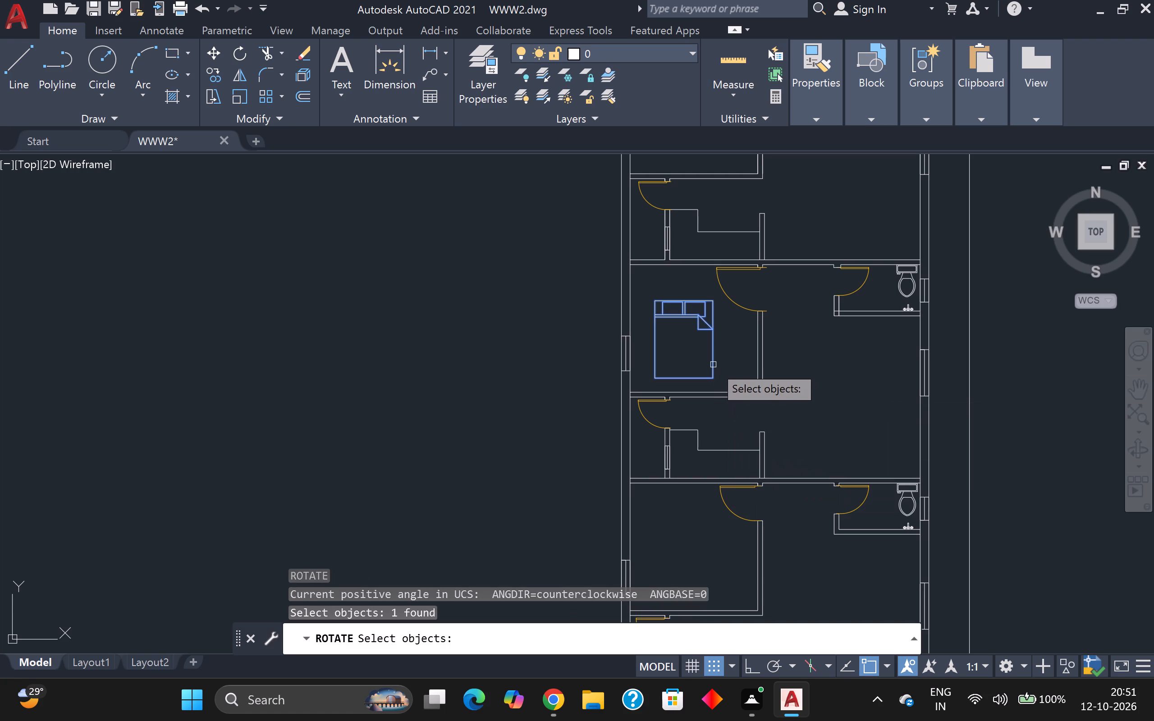
key("Return")
left_click(711, 362)
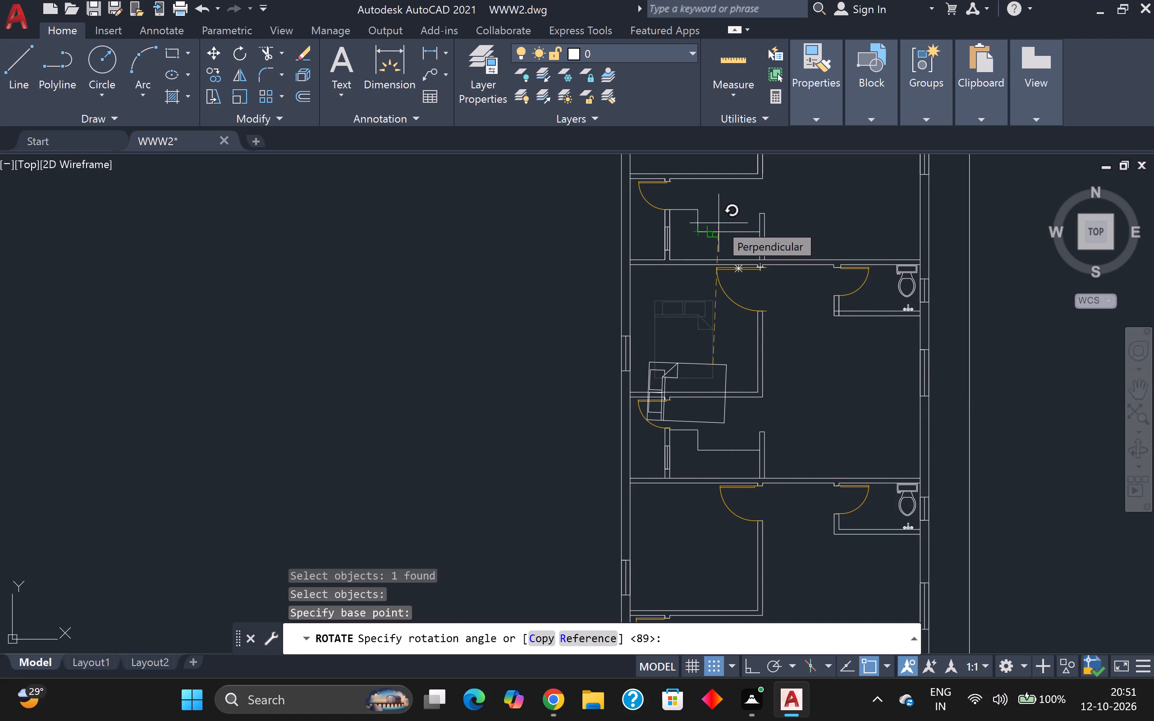
key("F8")
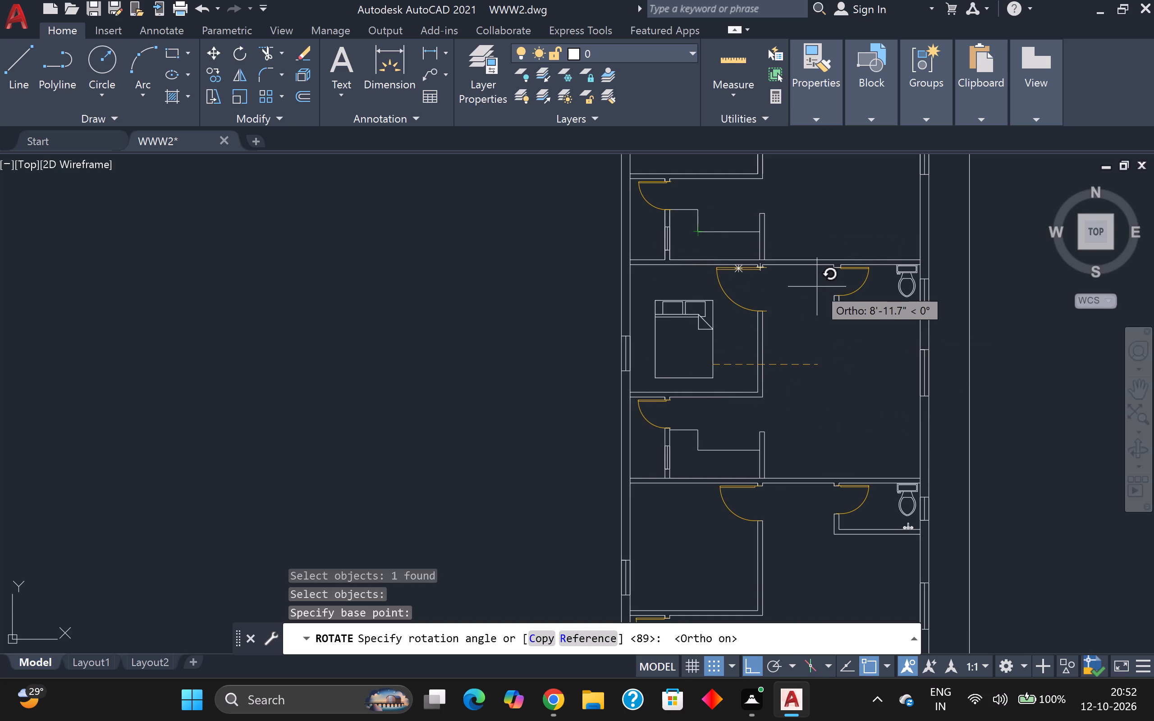
left_click(769, 200)
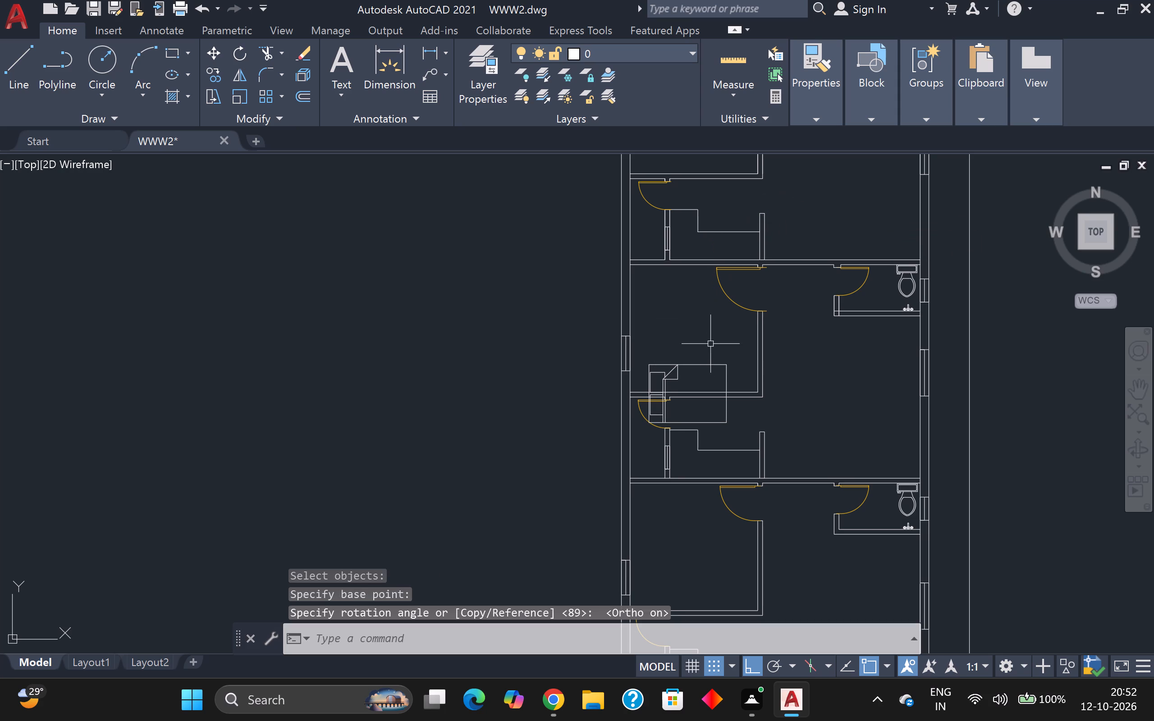
Move the rotated bed about 1'-4" west and 3'-8" north, setting its head close to the middle bedroom's west wall by the window.
left_click(713, 361)
left_click(713, 369)
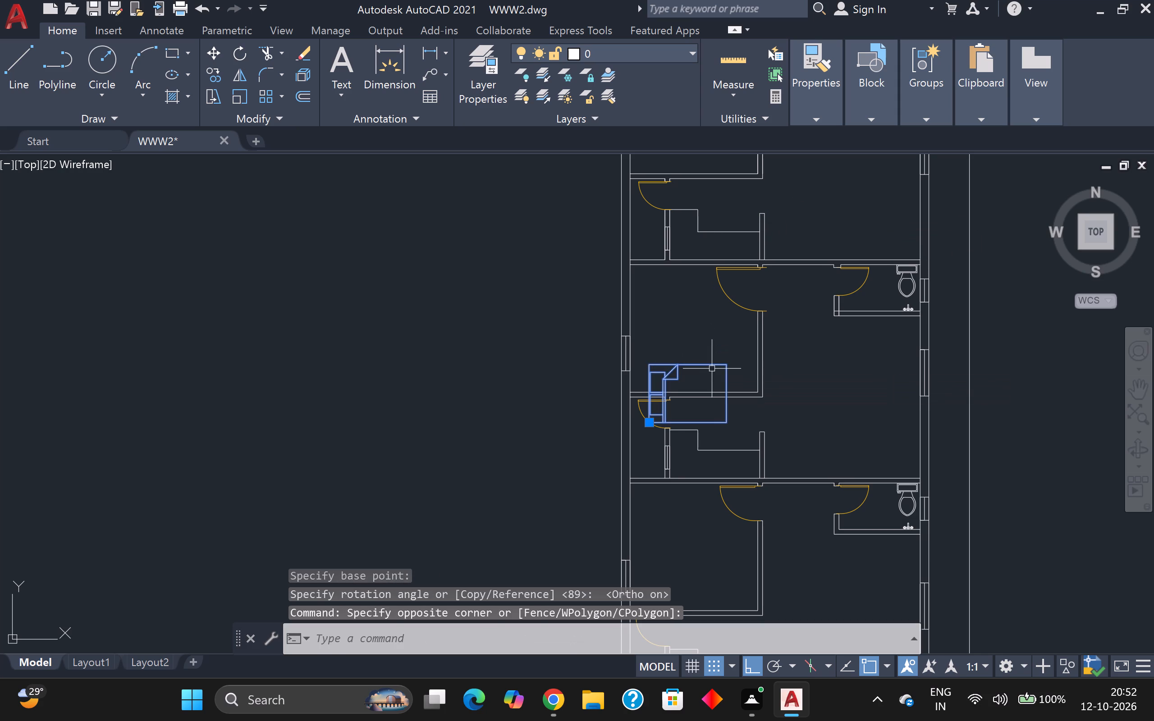
key("m")
key("Return")
left_click(706, 364)
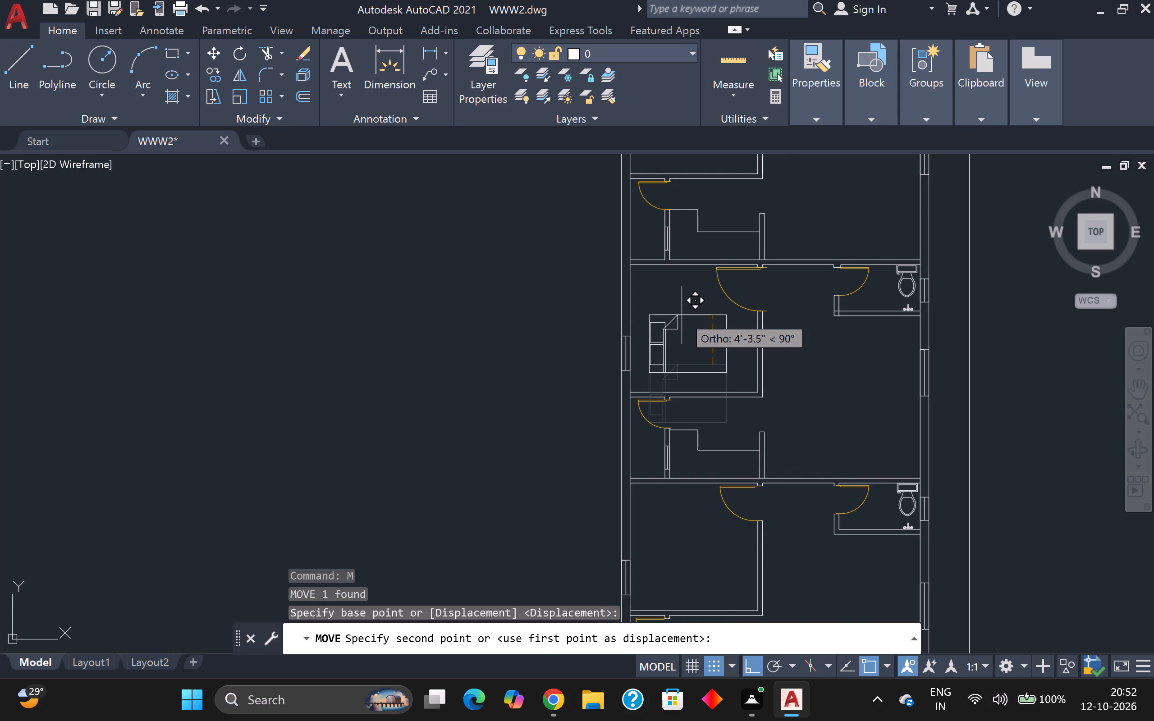
key("F8")
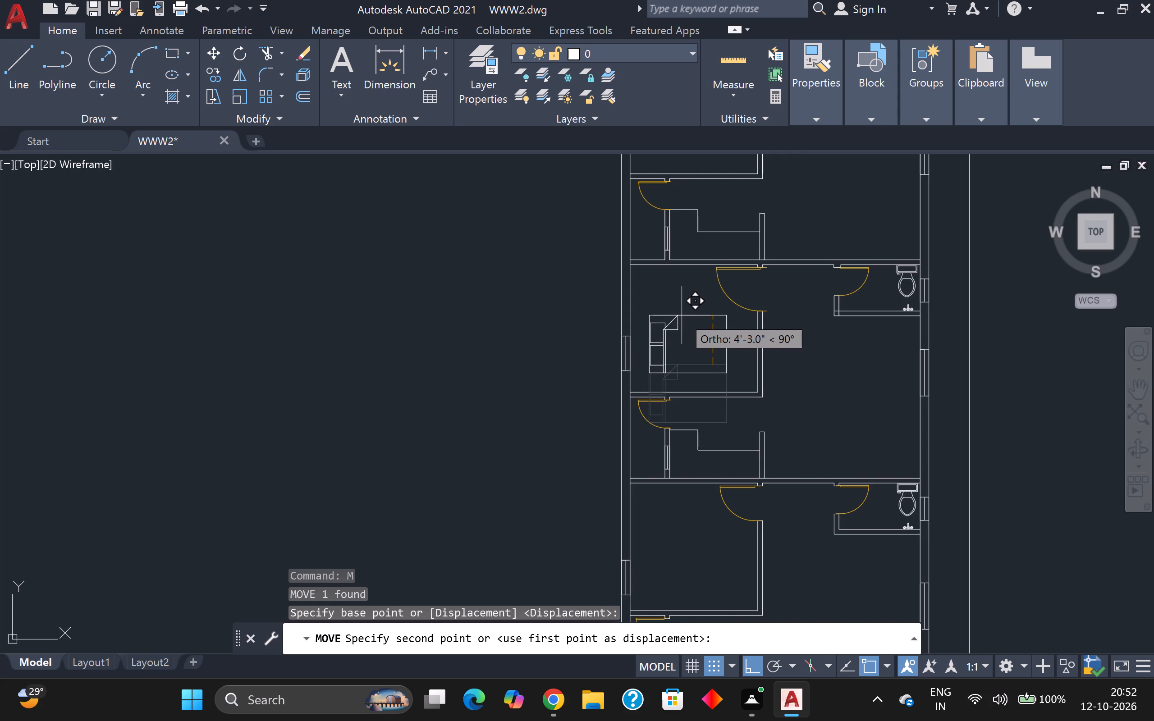
scroll(687, 317, "up", 2)
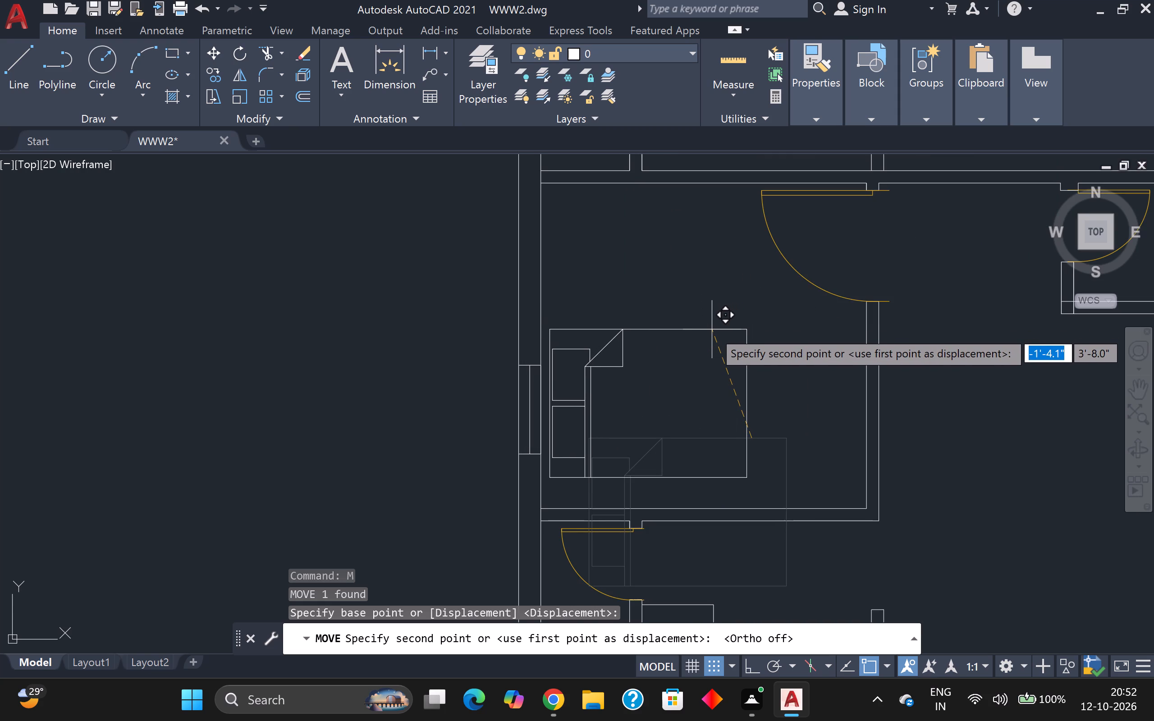
left_click(712, 329)
Copy the middle unit's bed about 19'-4.5" north, setting its head by the west-wall window of the northern unit's bedroom.
left_click(710, 329)
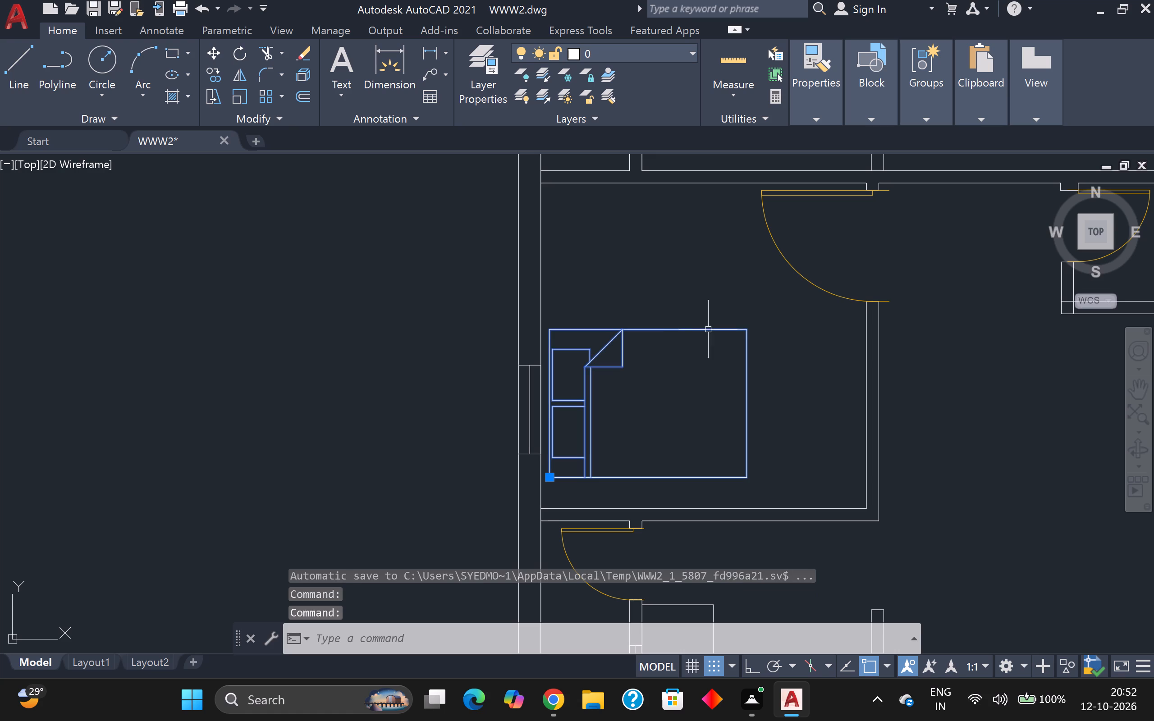
key("c")
key("o")
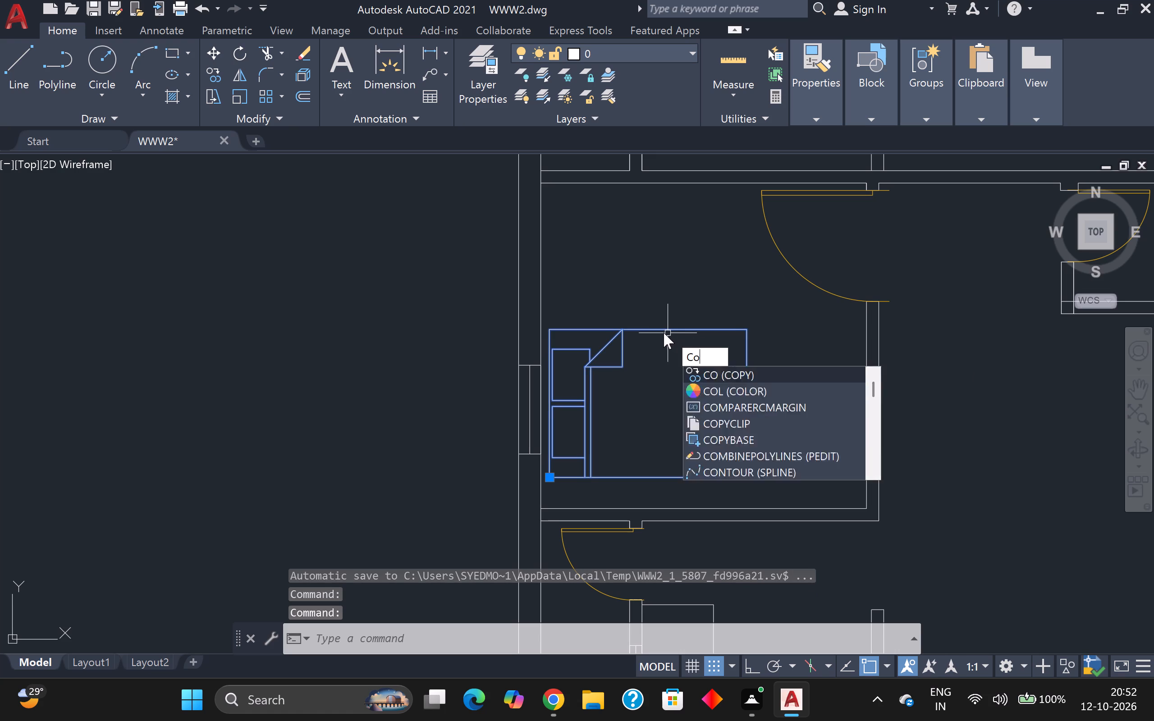
key("Return")
left_click(668, 333)
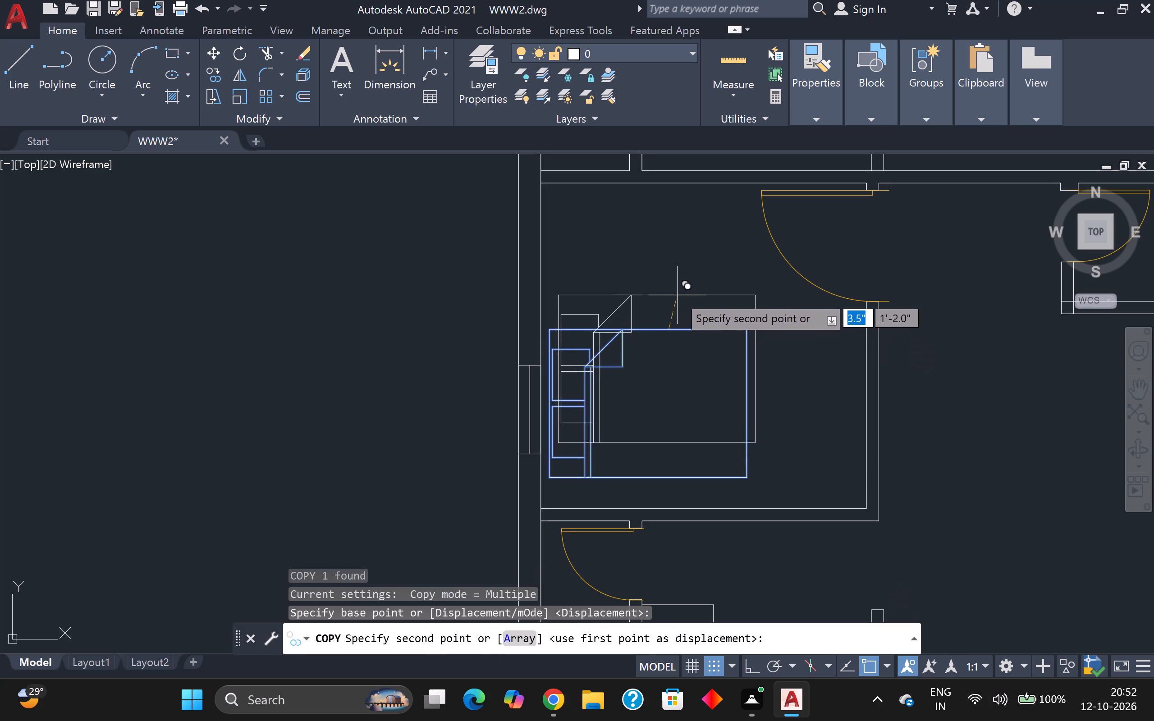
middle_click_drag(677, 293, 717, 481)
scroll(707, 463, "down", 2)
scroll(704, 300, "up", 1)
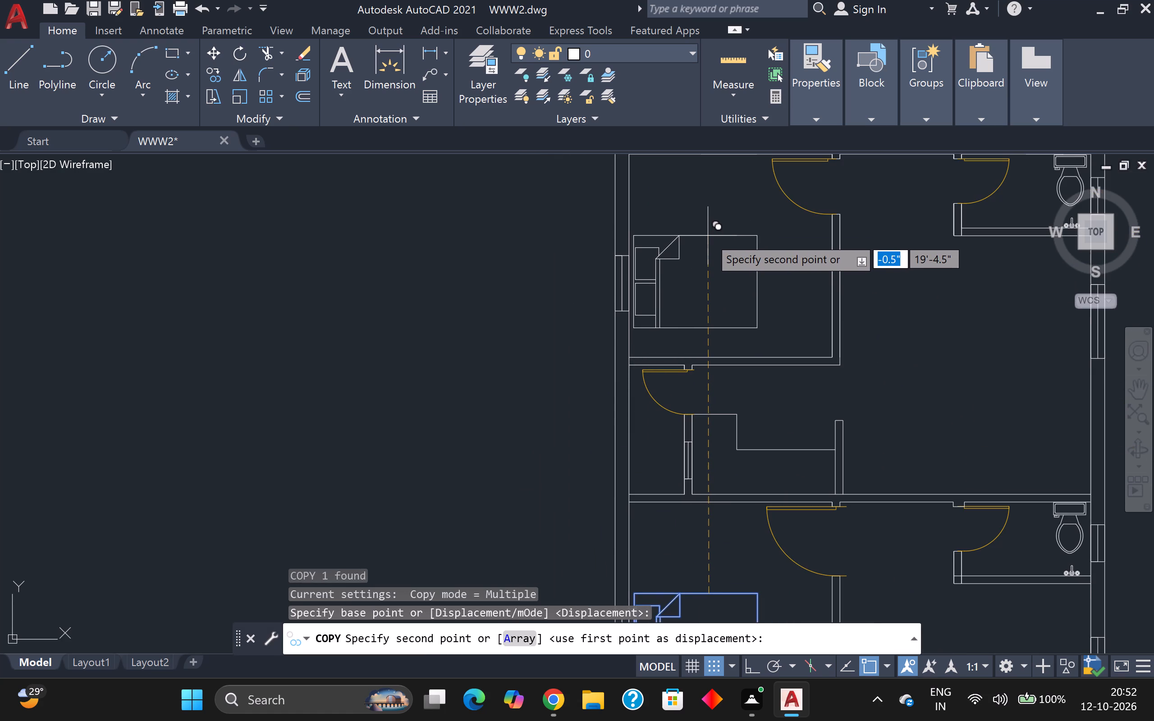
left_click(707, 234)
Place a second copy of the bed about 18'-6" south of the original, by the west-wall window of the southern unit's bedroom.
scroll(732, 279, "down", 3)
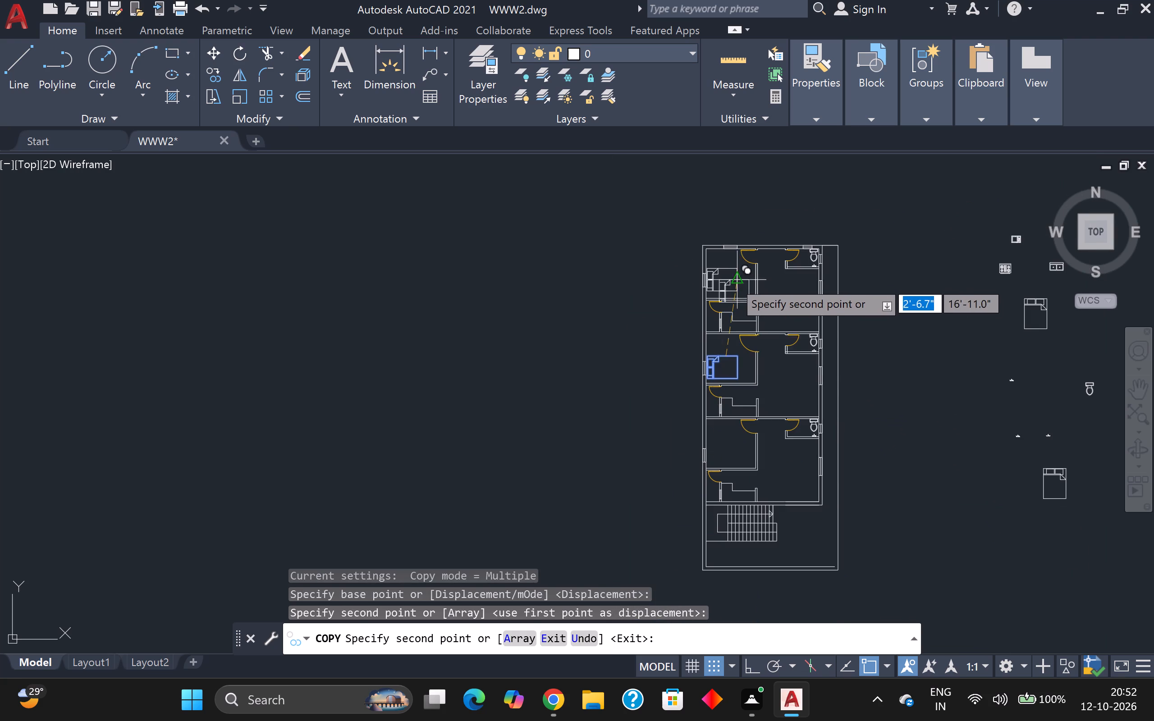
scroll(726, 447, "up", 4)
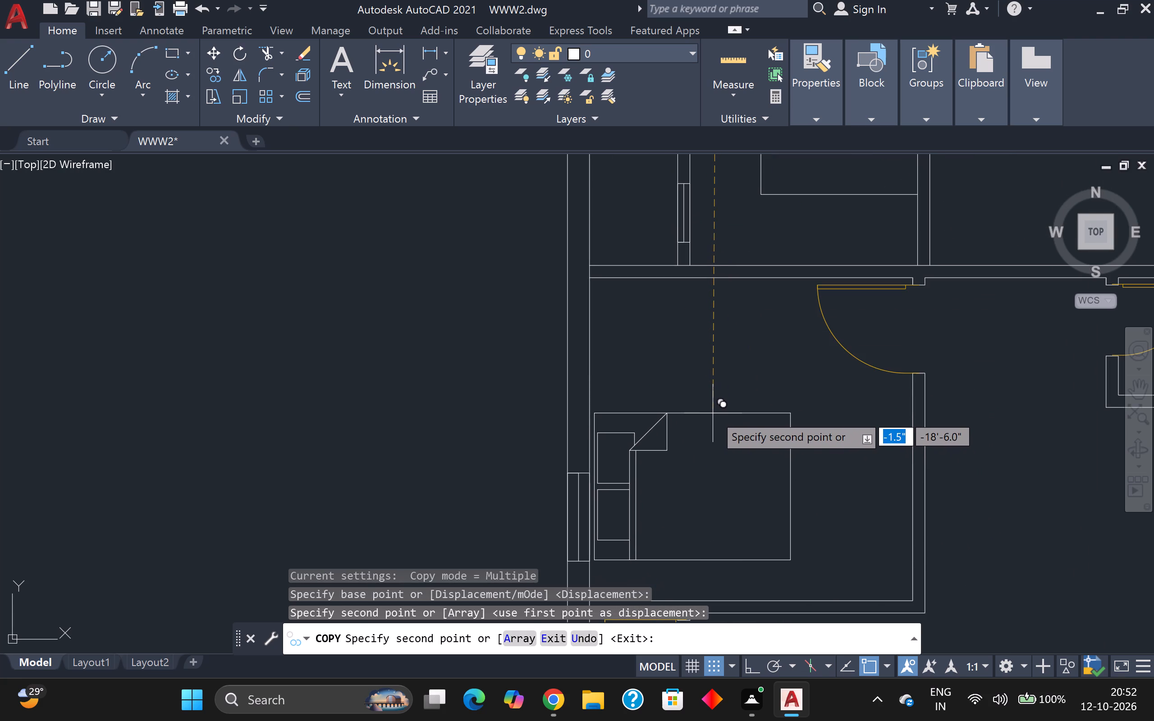
left_click(713, 412)
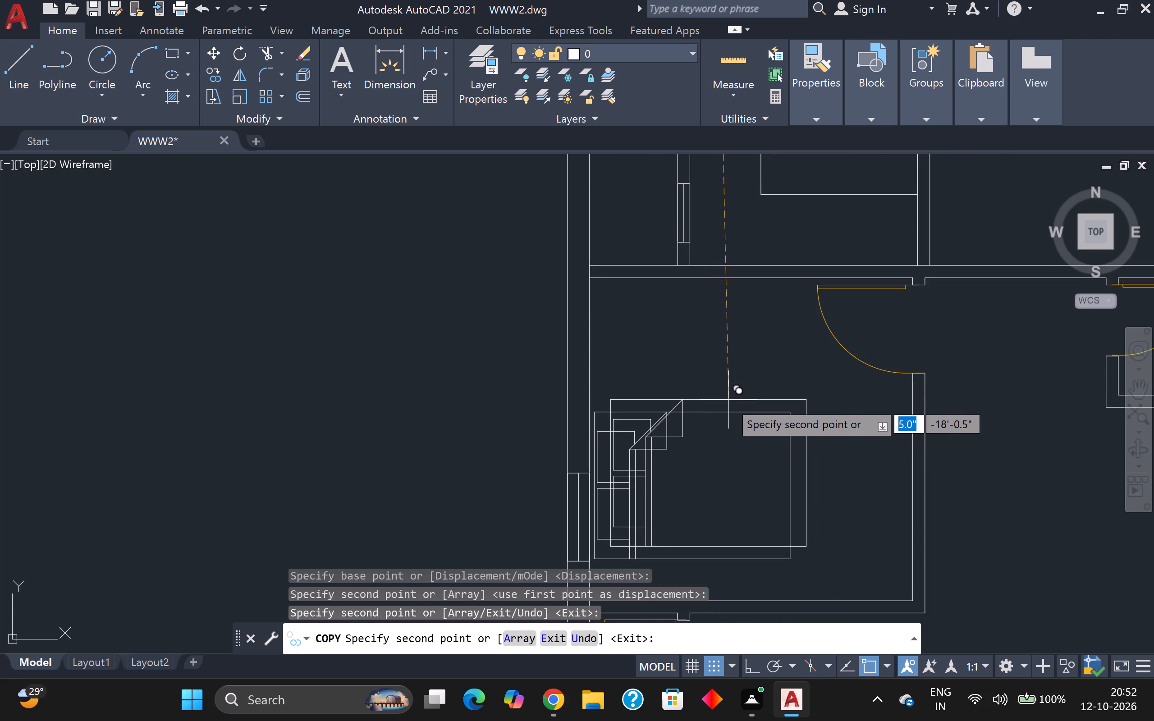
scroll(728, 400, "down", 2)
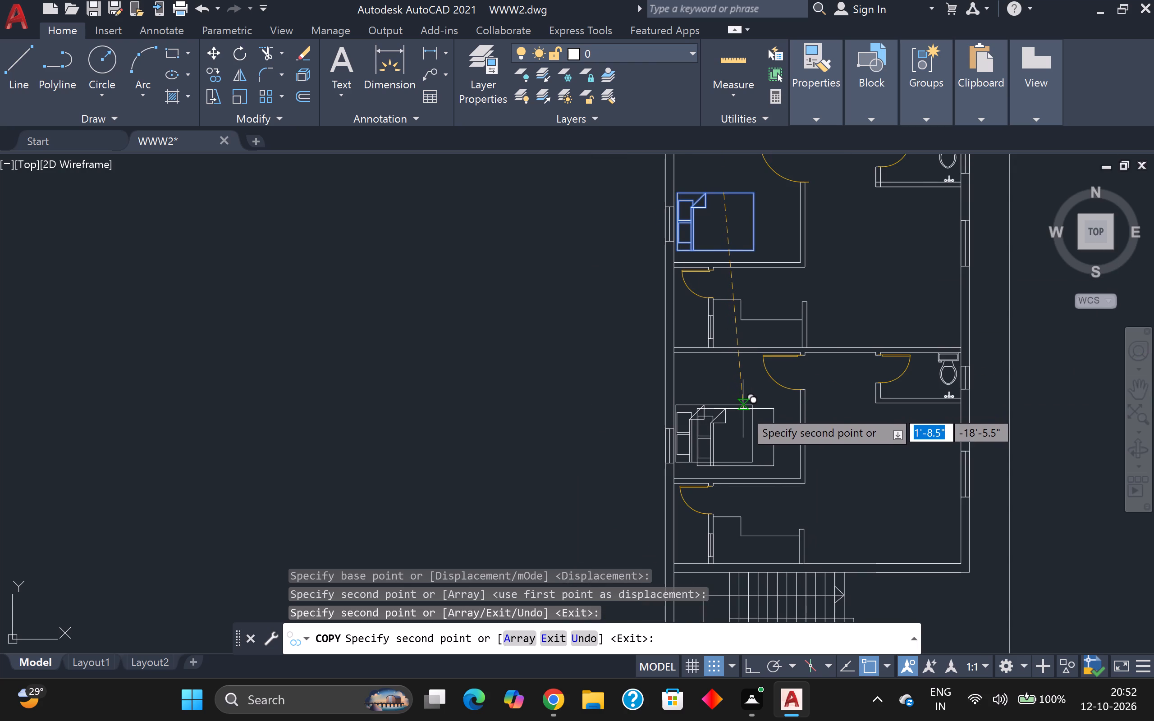
scroll(746, 410, "down", 2)
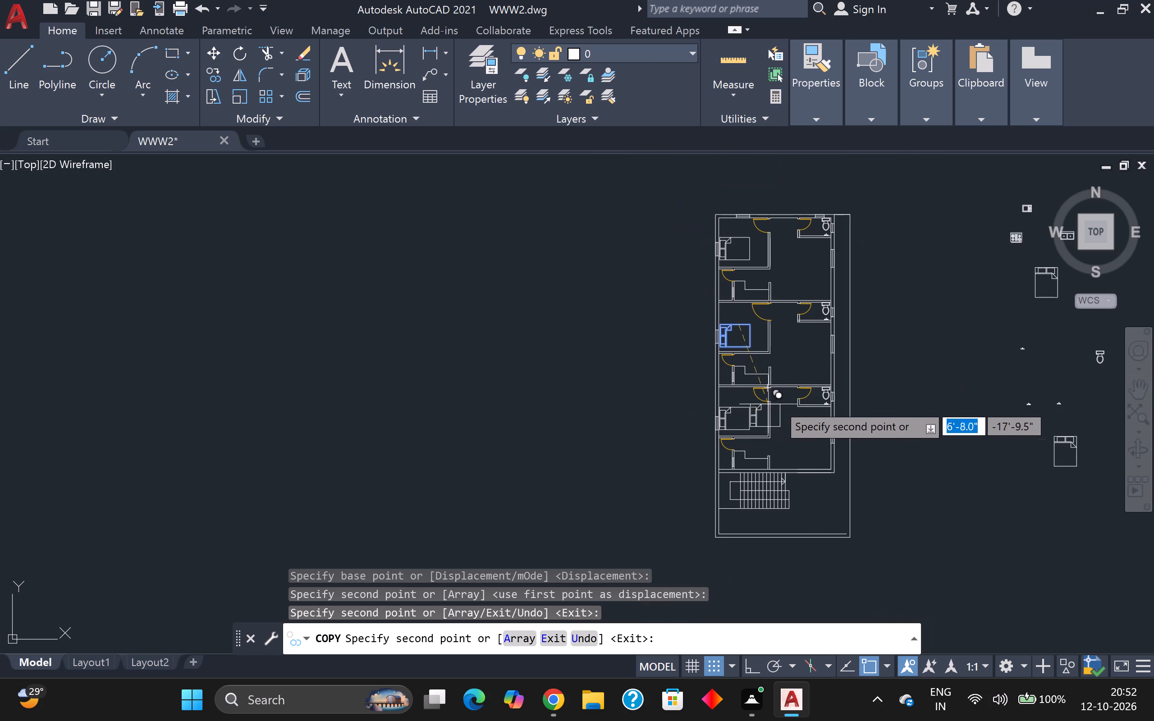
scroll(851, 341, "up", 1)
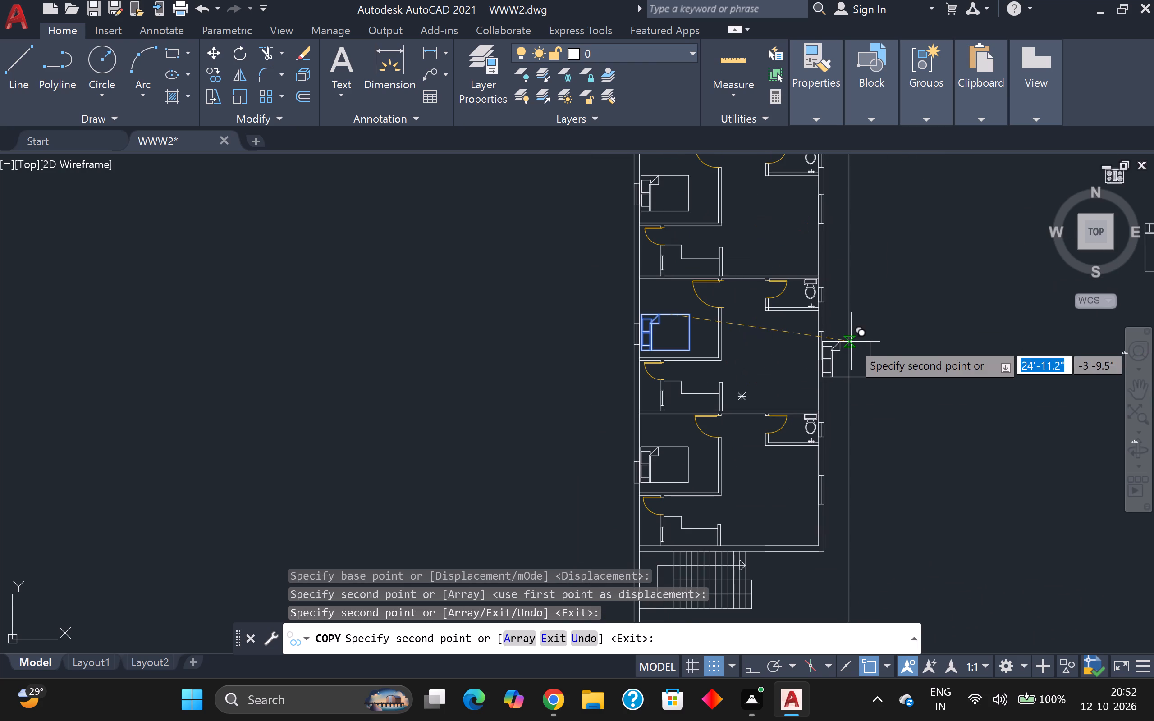
key("Escape")
Assign the beds in the southern, middle and northern units' bedrooms to the bedroom layer.
scroll(649, 466, "up", 4)
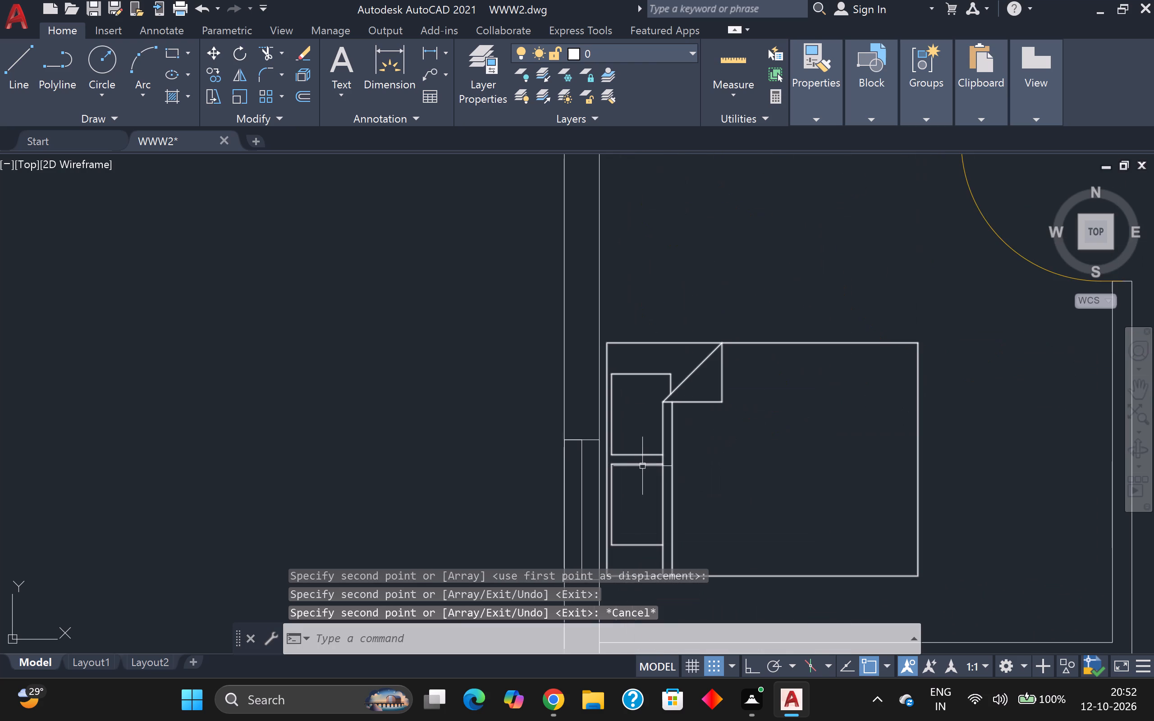
scroll(639, 465, "up", 1)
scroll(639, 465, "down", 4)
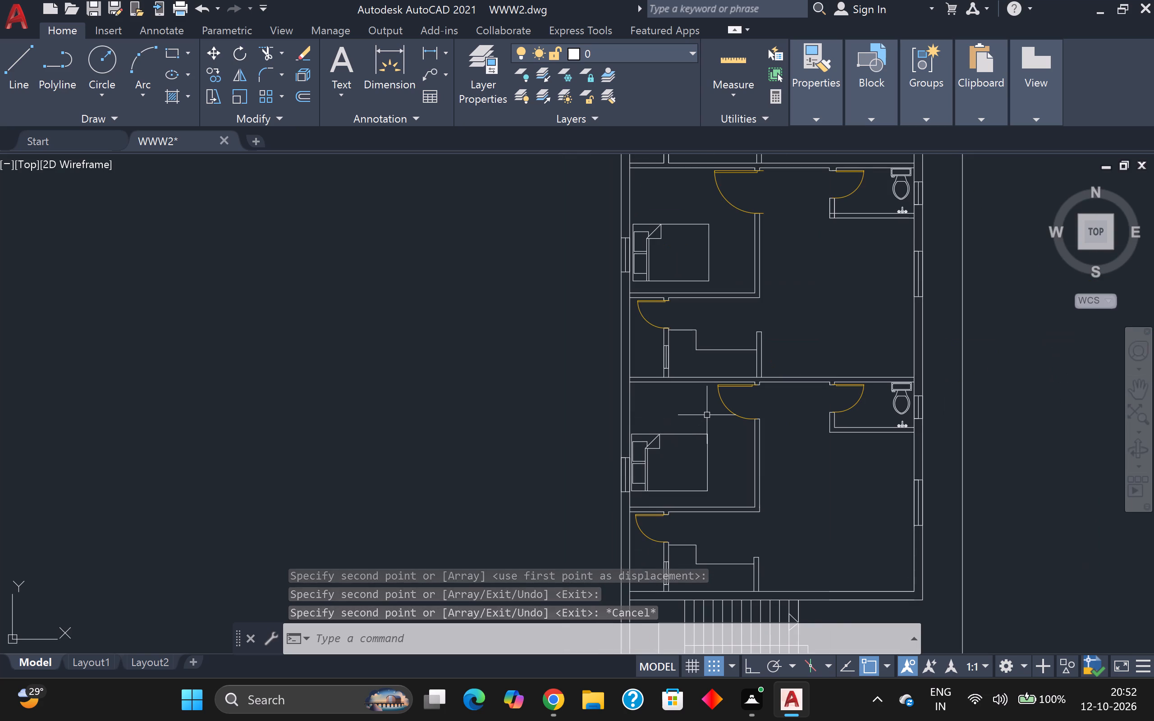
scroll(707, 415, "down", 2)
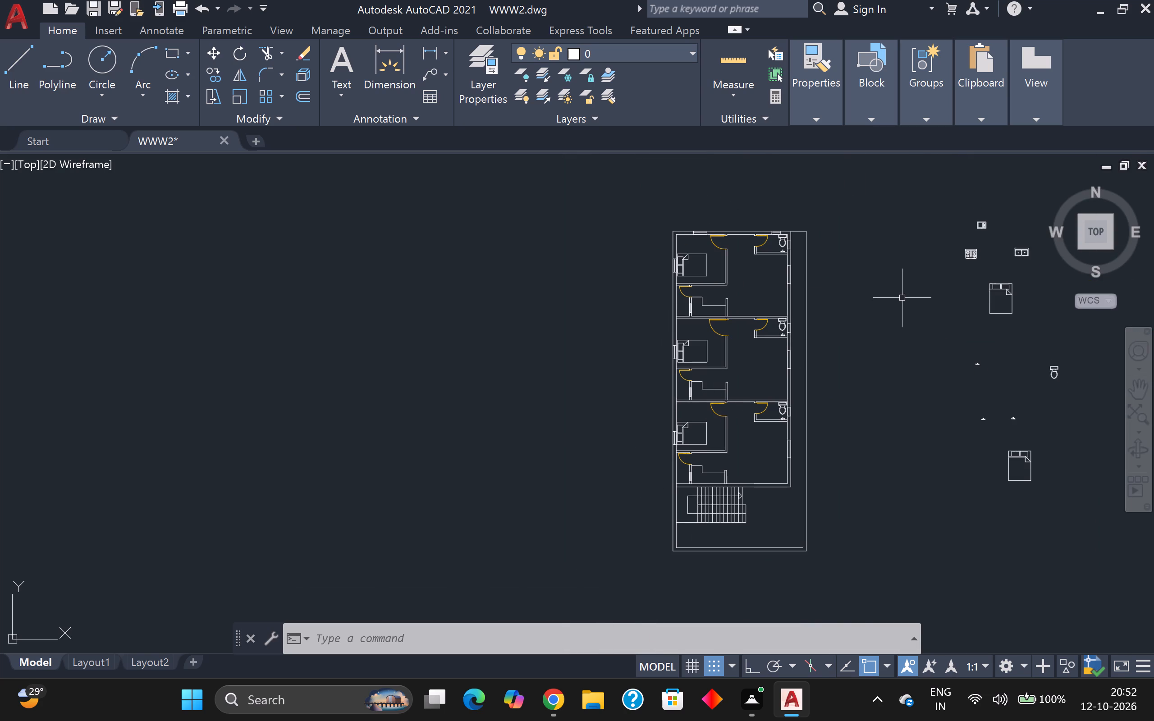
scroll(902, 298, "up", 2)
scroll(902, 298, "down", 1)
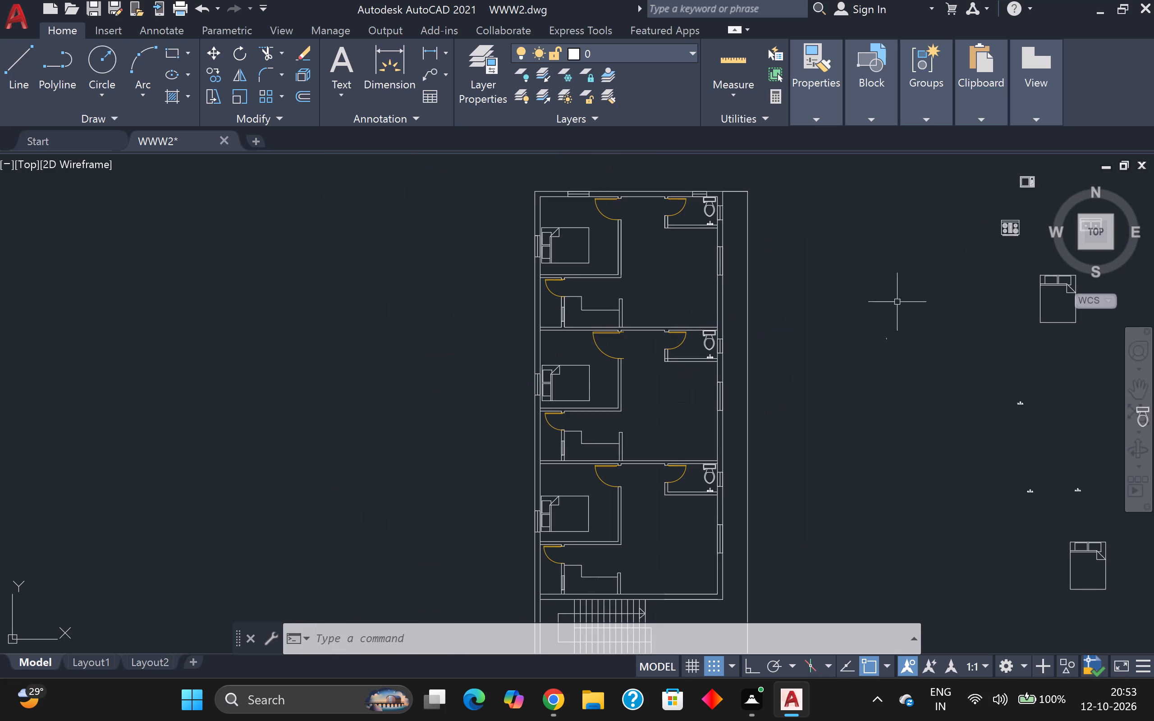
left_click(567, 497)
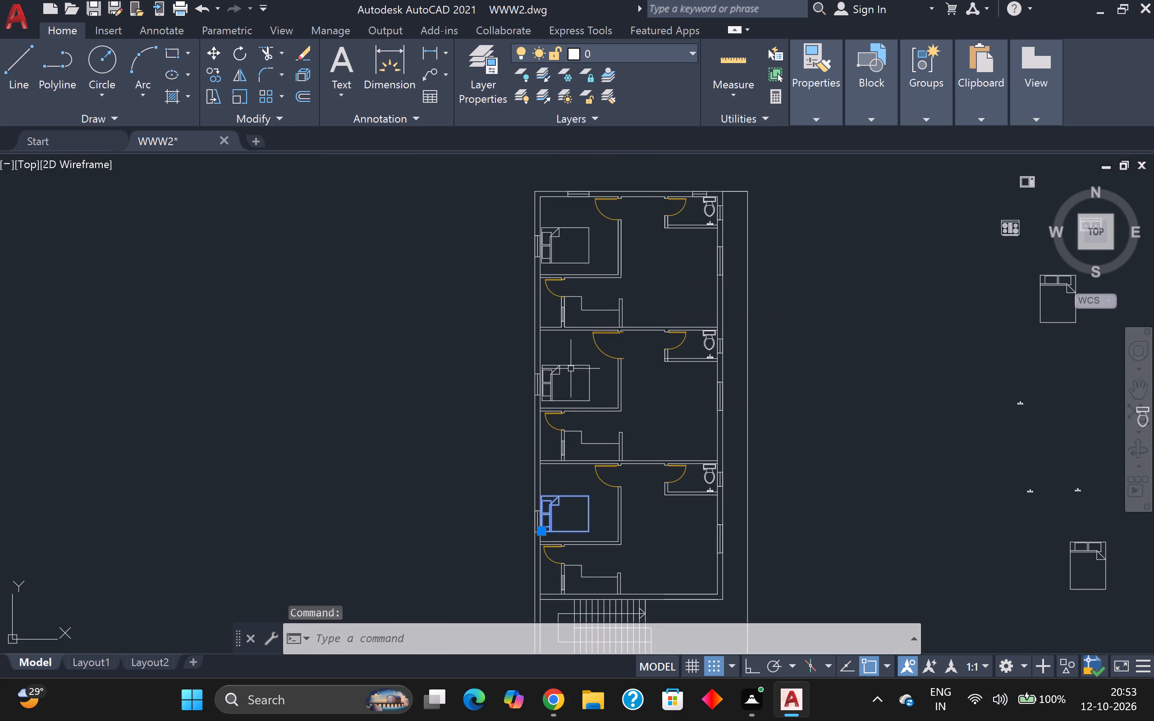
left_click(572, 365)
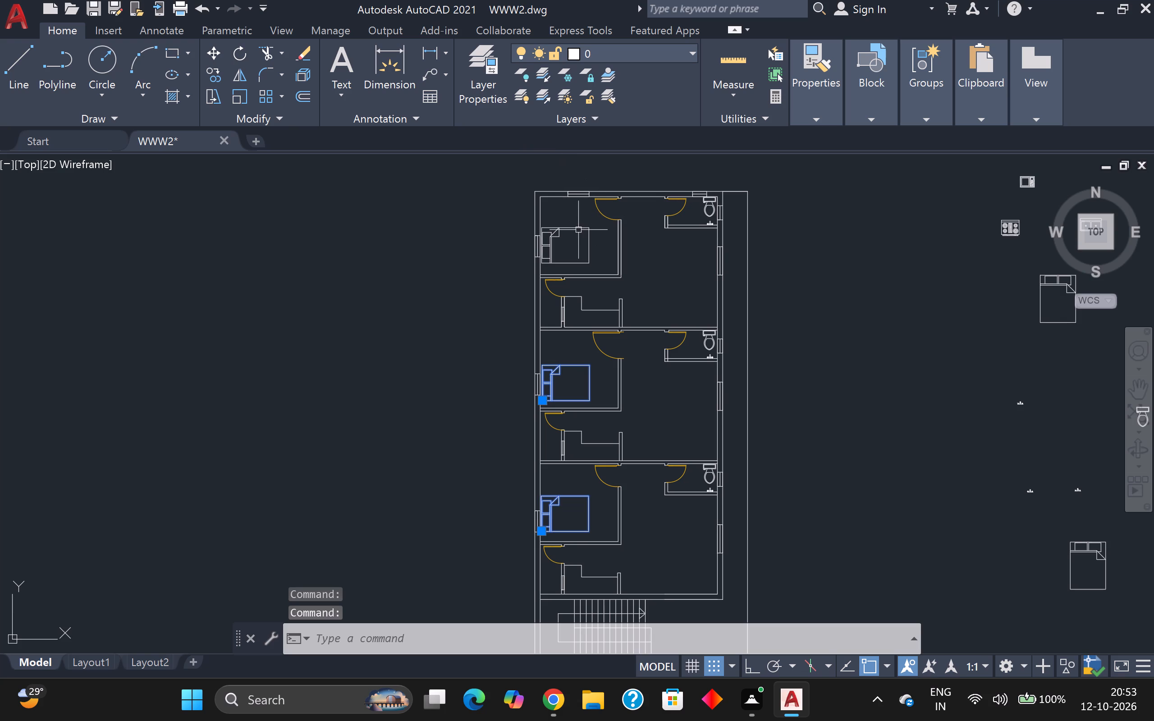
left_click(577, 229)
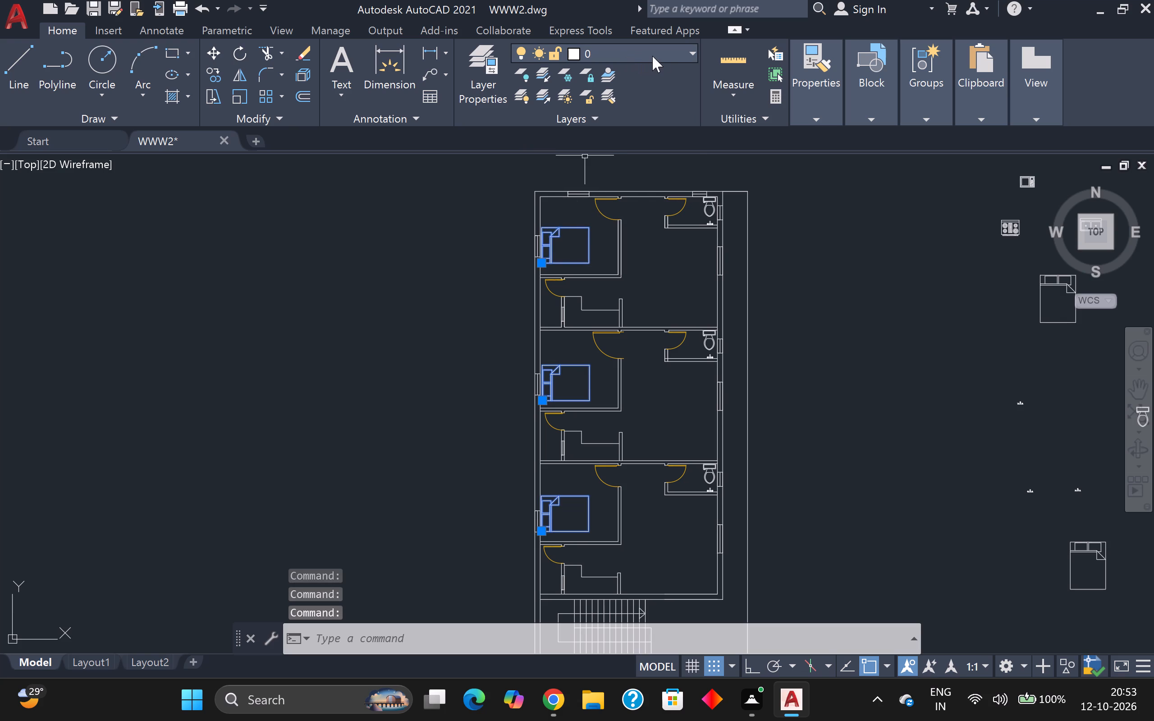
left_click_drag(669, 49, 673, 48)
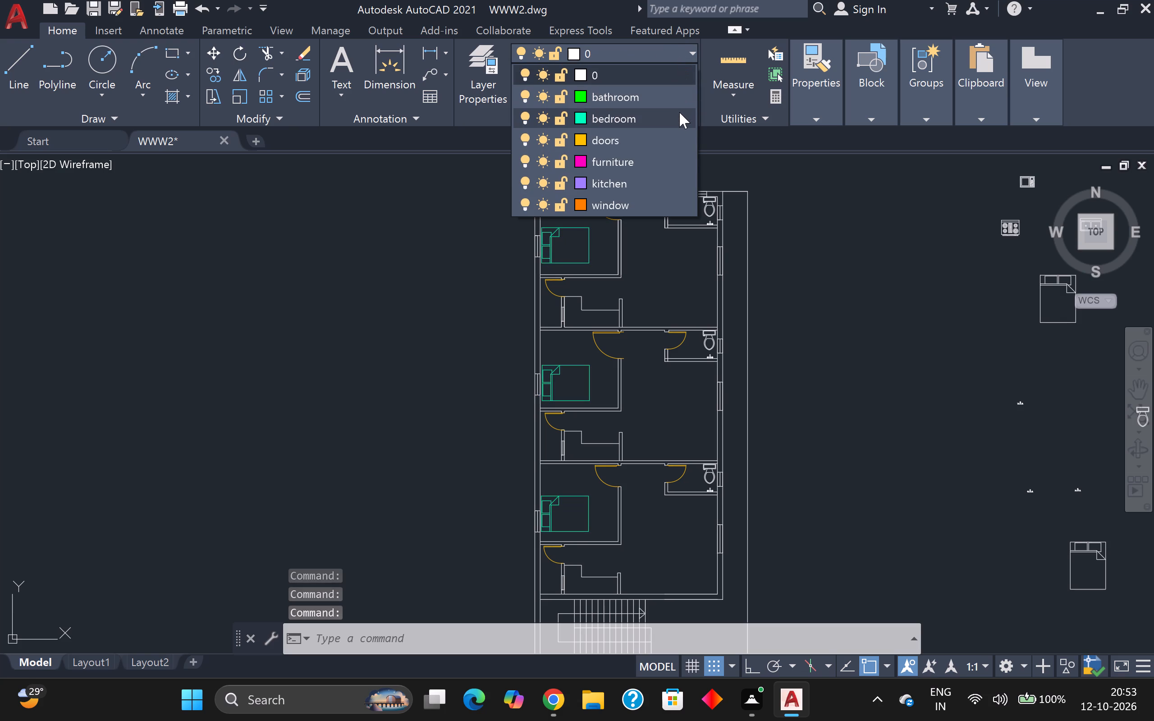
left_click(666, 124)
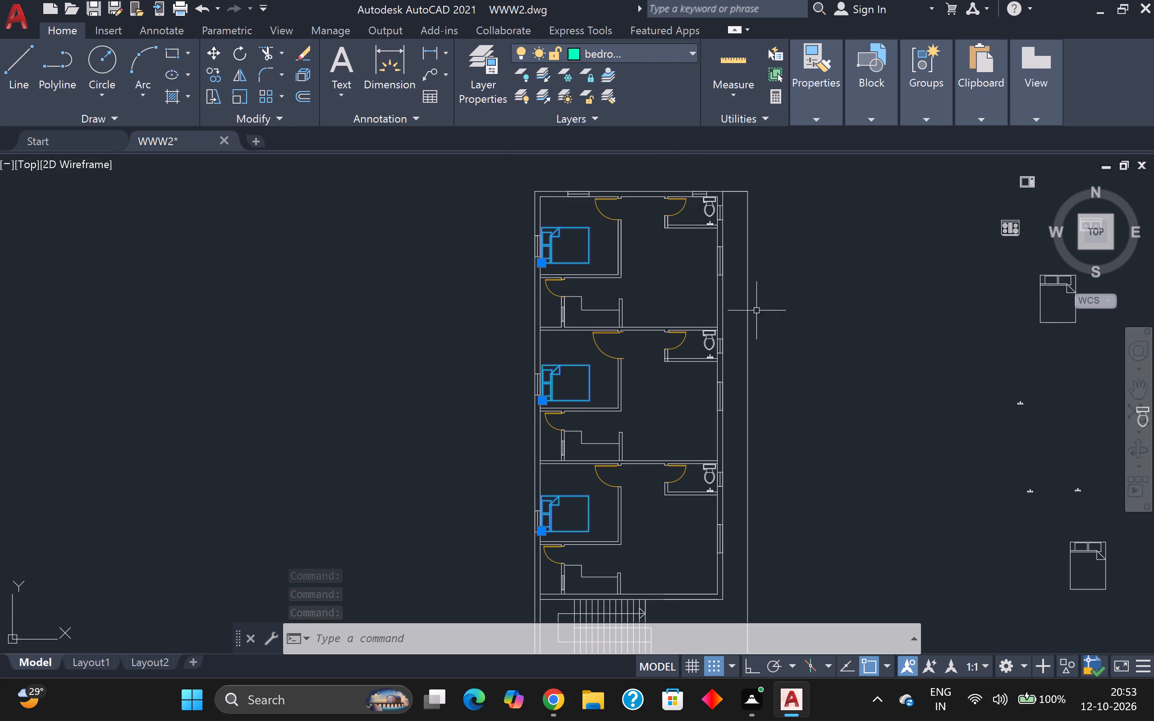
key("Escape")
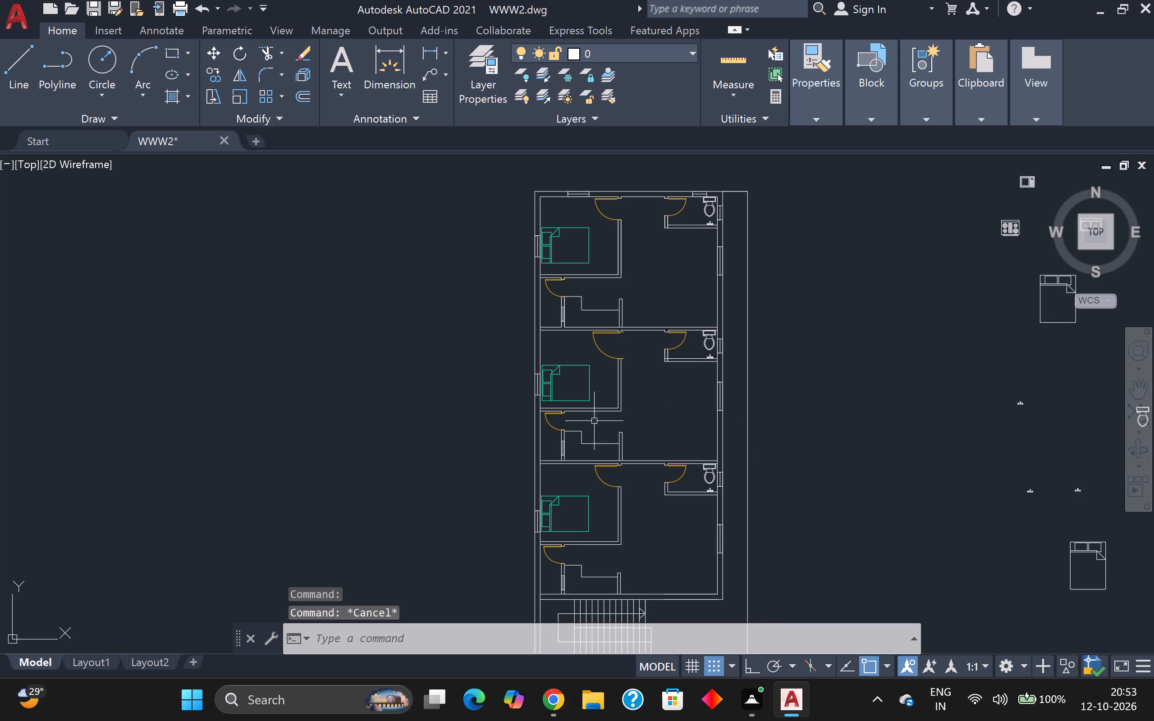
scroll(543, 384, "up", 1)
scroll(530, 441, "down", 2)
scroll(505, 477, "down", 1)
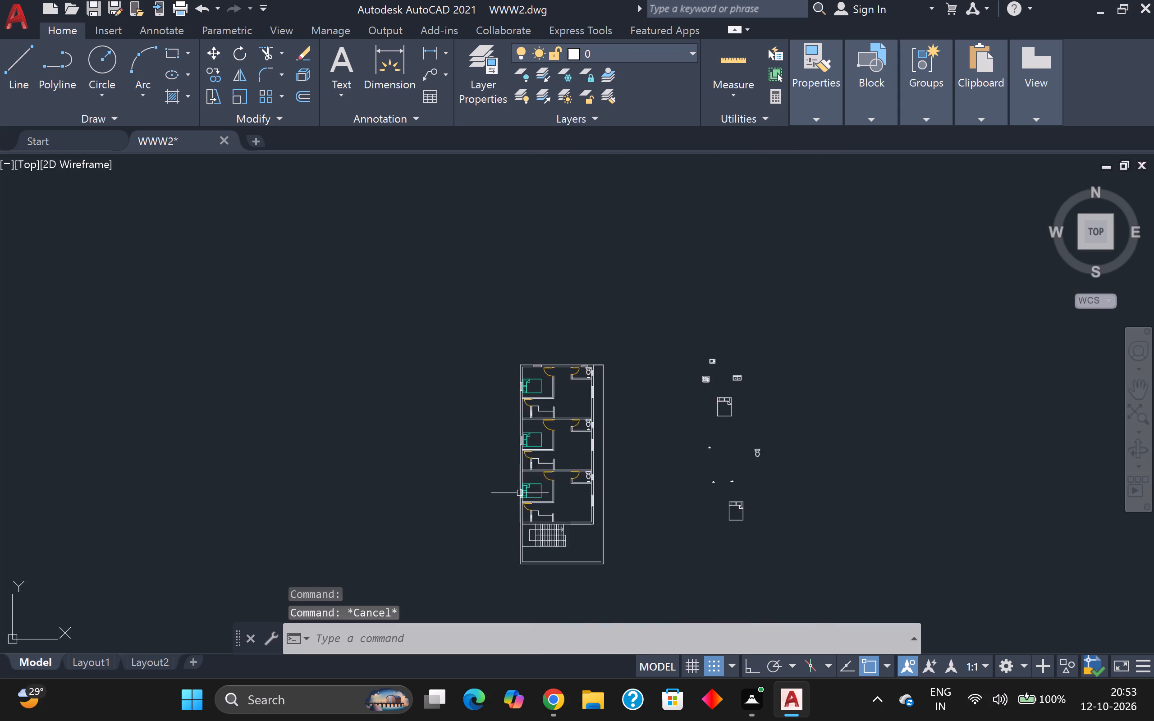
Assign all windows in the west, north and east outer walls, plus the southern and northern units' kitchen partition windows, to the window layer.
scroll(531, 510, "up", 5)
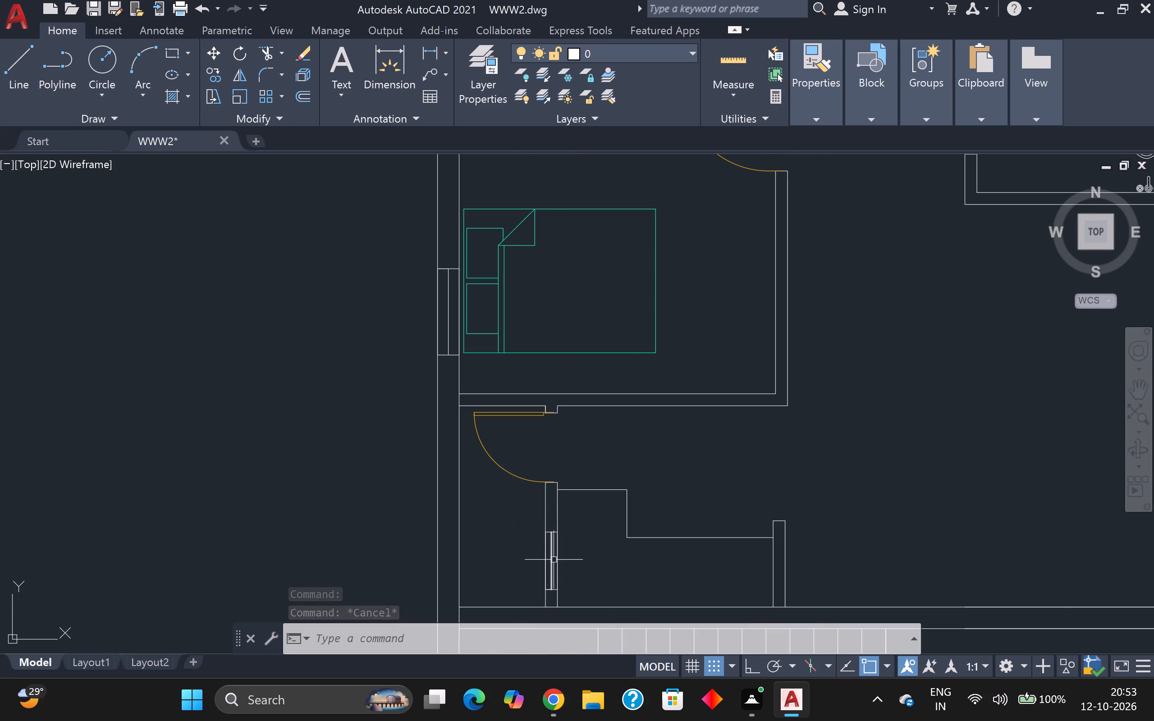
left_click(531, 543)
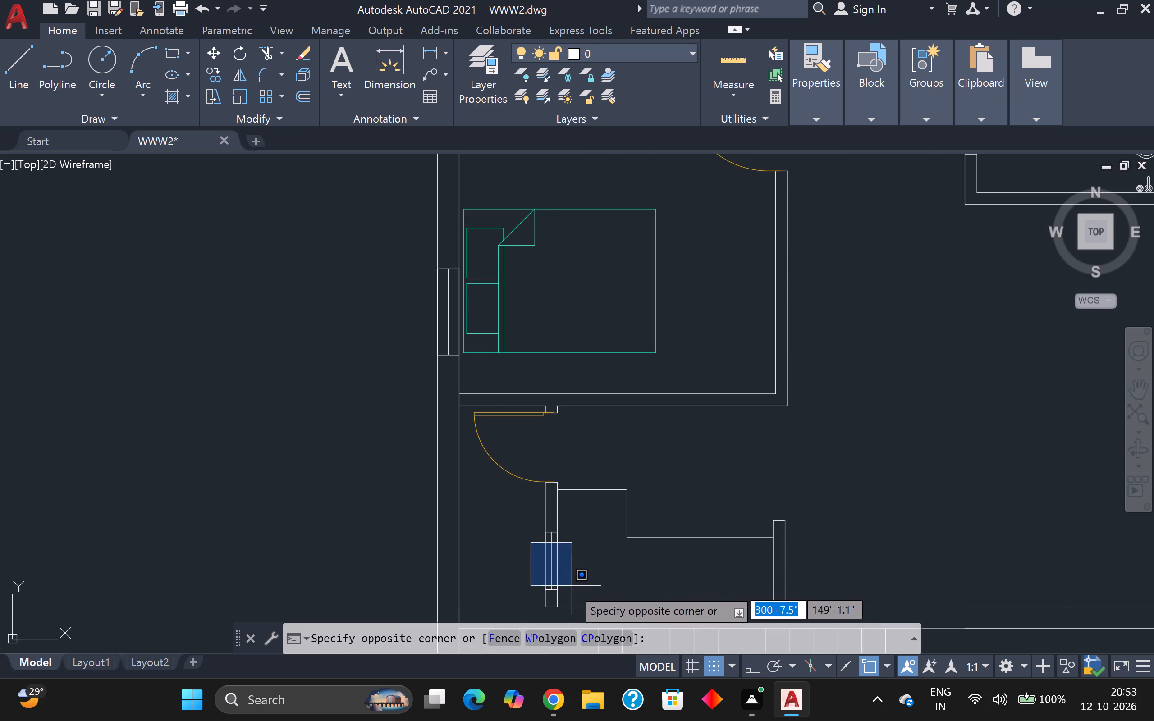
left_click(573, 590)
left_click(519, 526)
left_click(576, 596)
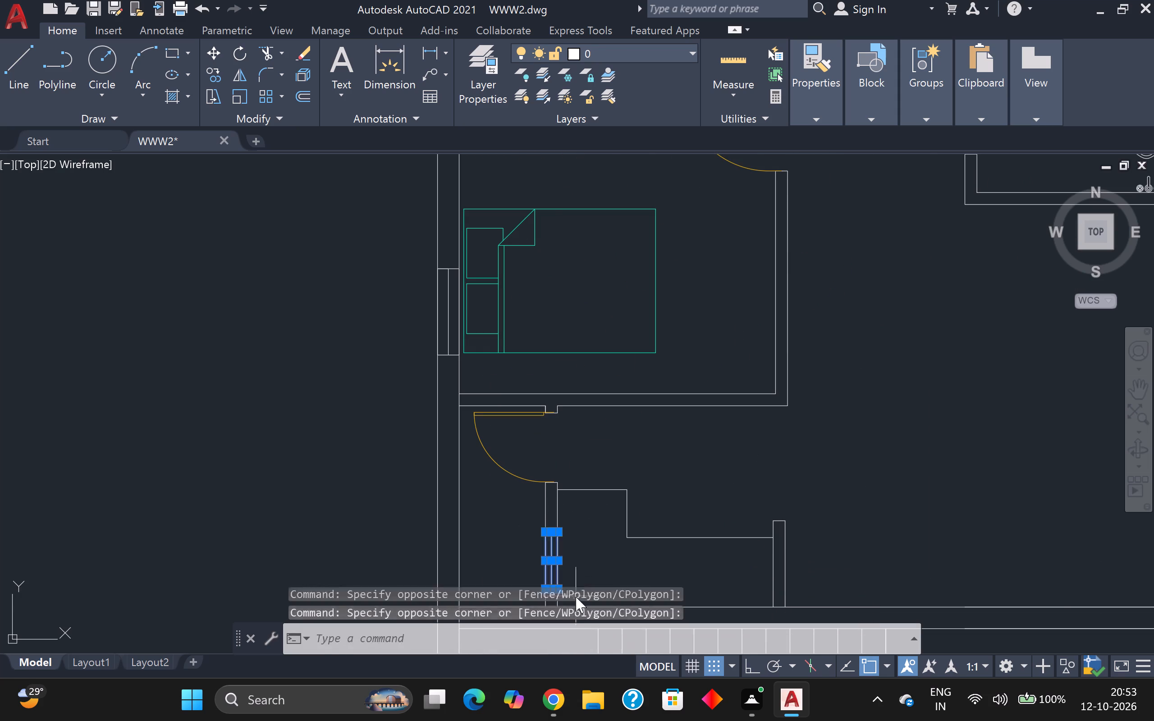
middle_click_drag(490, 543, 562, 644)
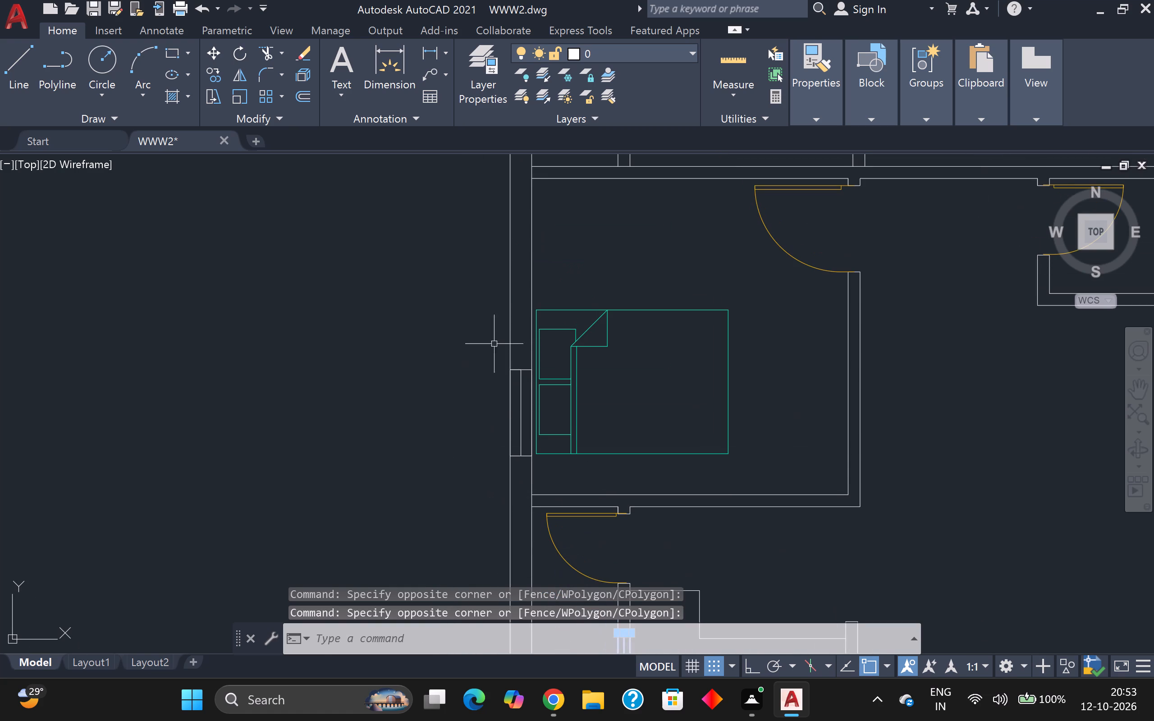
left_click(486, 352)
left_click(540, 485)
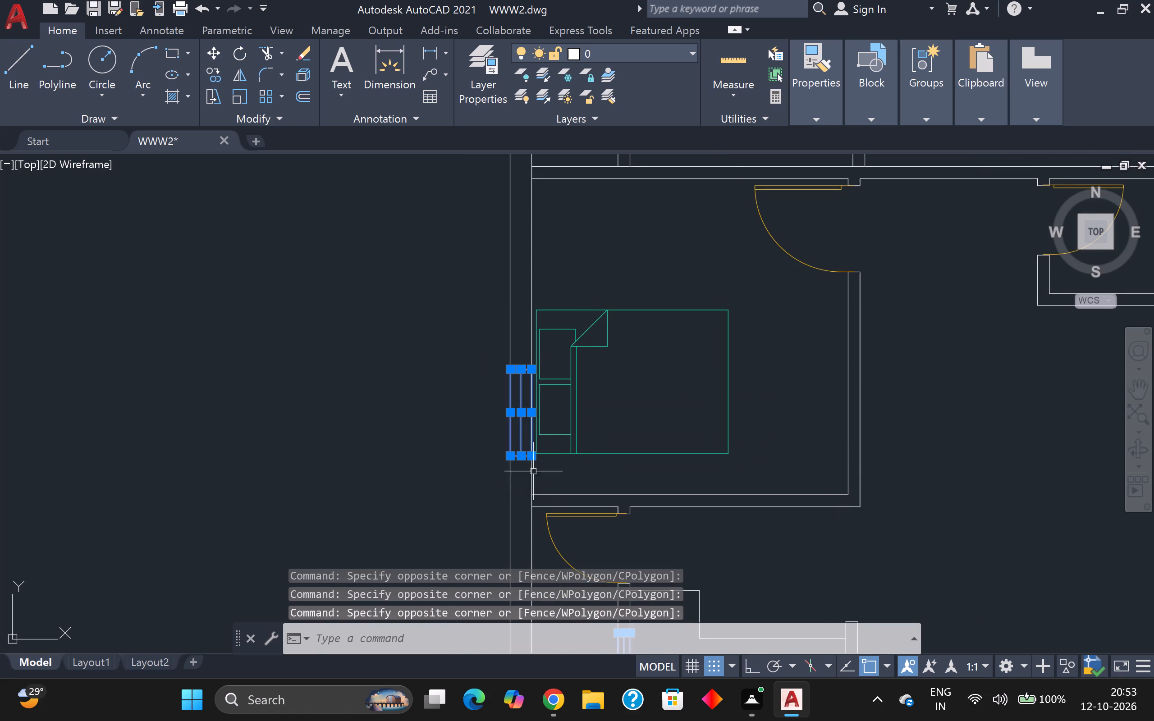
middle_click_drag(466, 281, 455, 708)
left_click(463, 217)
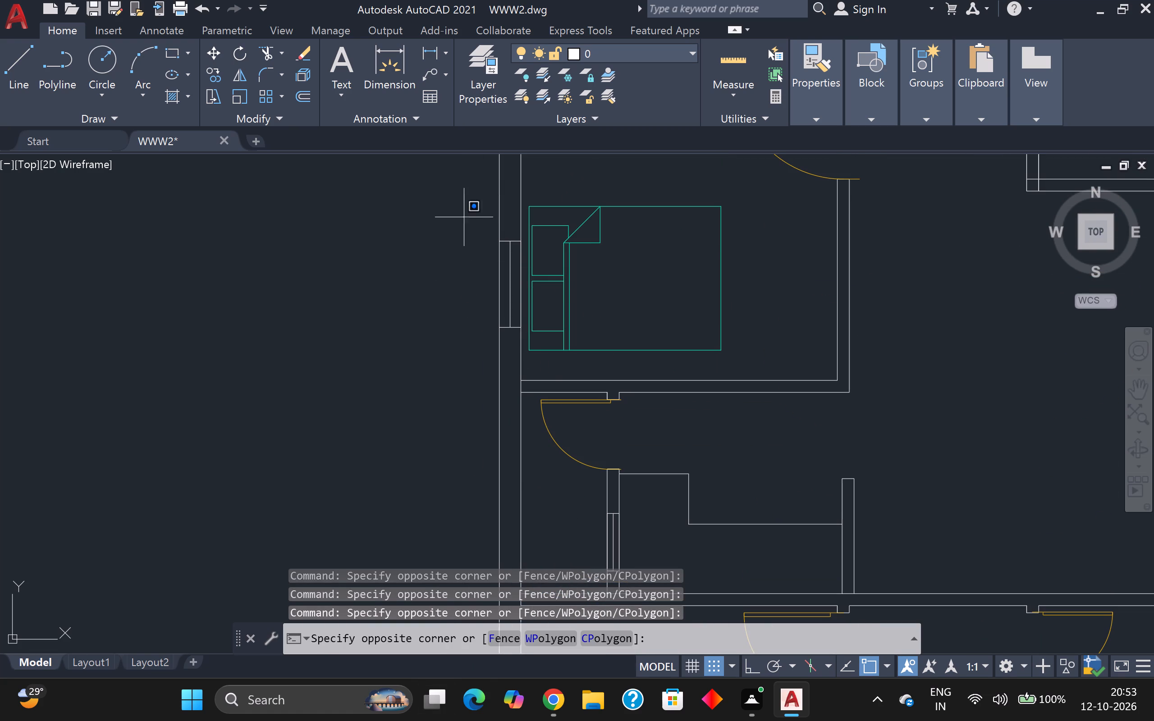
left_click(532, 377)
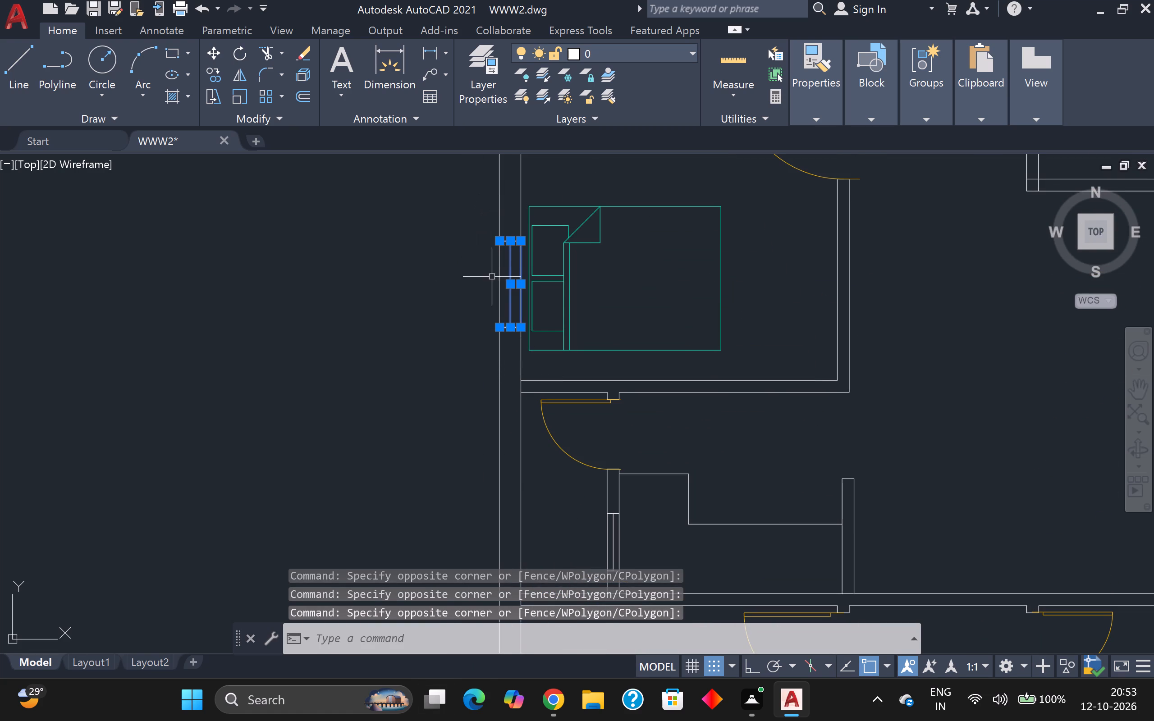
middle_click_drag(446, 229, 392, 688)
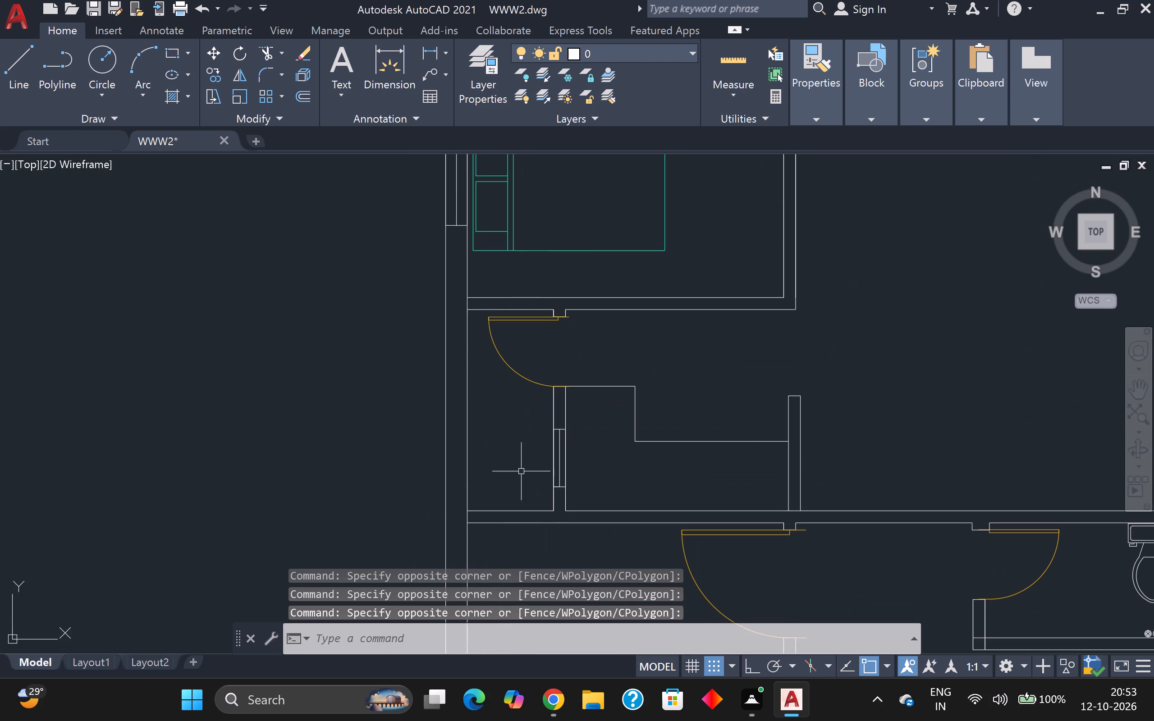
left_click_drag(537, 425, 542, 426)
left_click(593, 507)
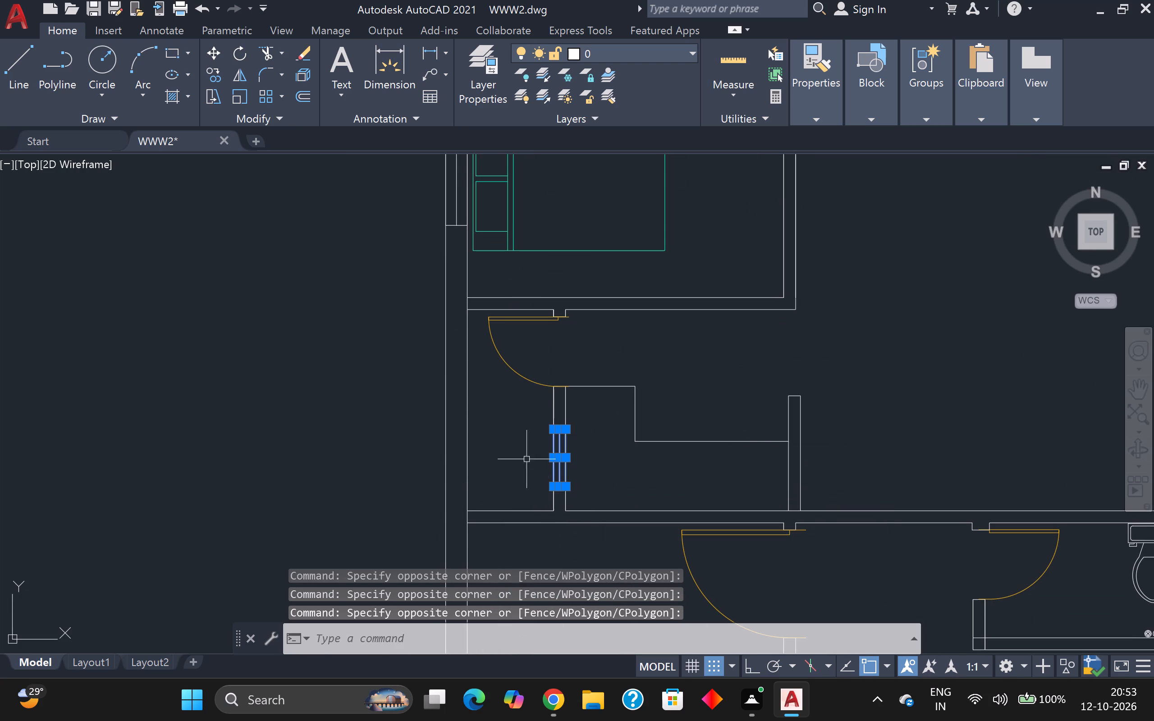
middle_click_drag(486, 423, 565, 657)
left_click(502, 366)
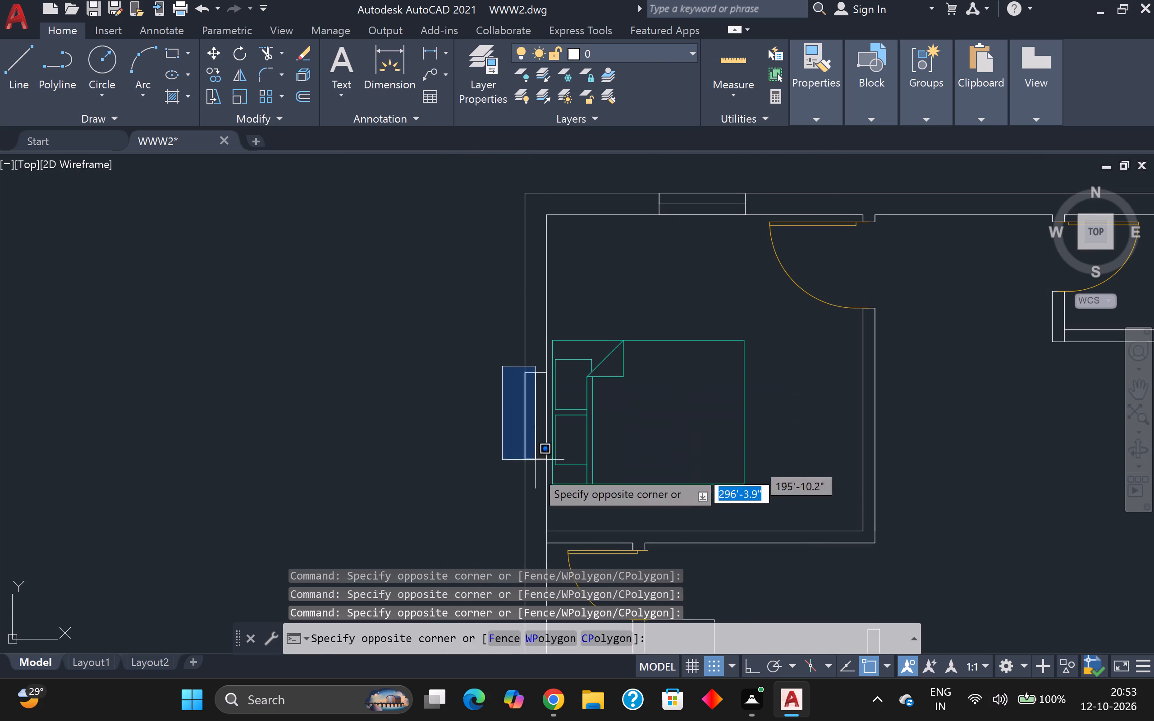
left_click(550, 502)
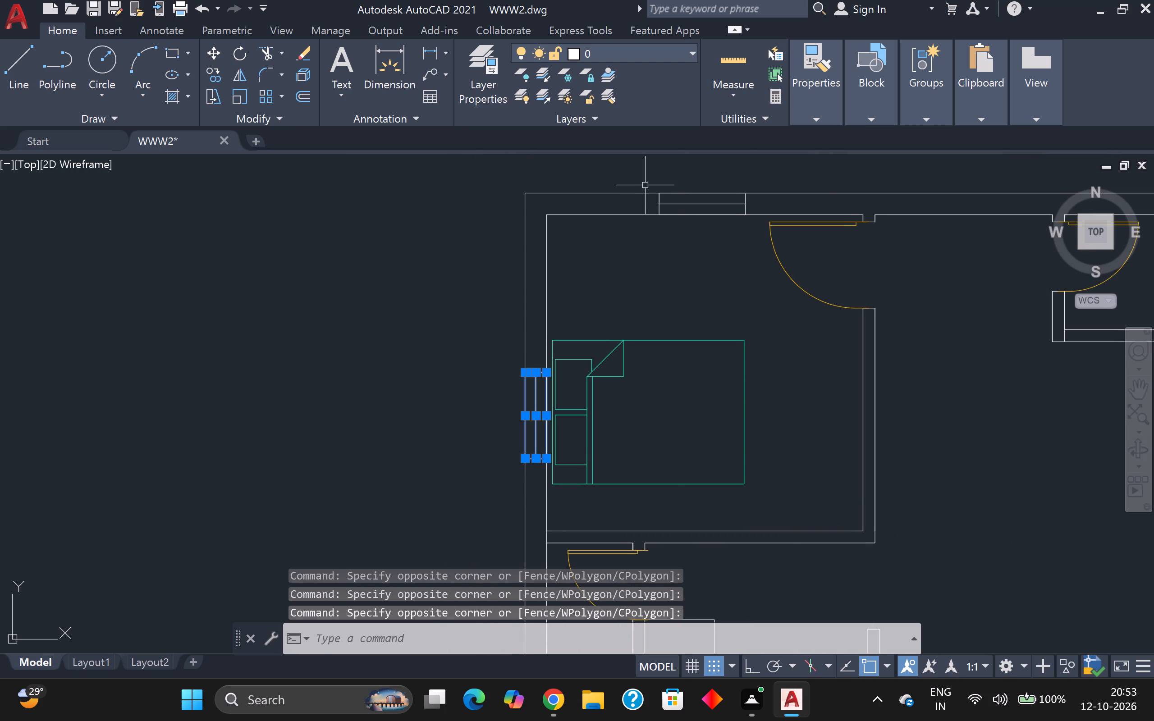
left_click(638, 179)
left_click(752, 236)
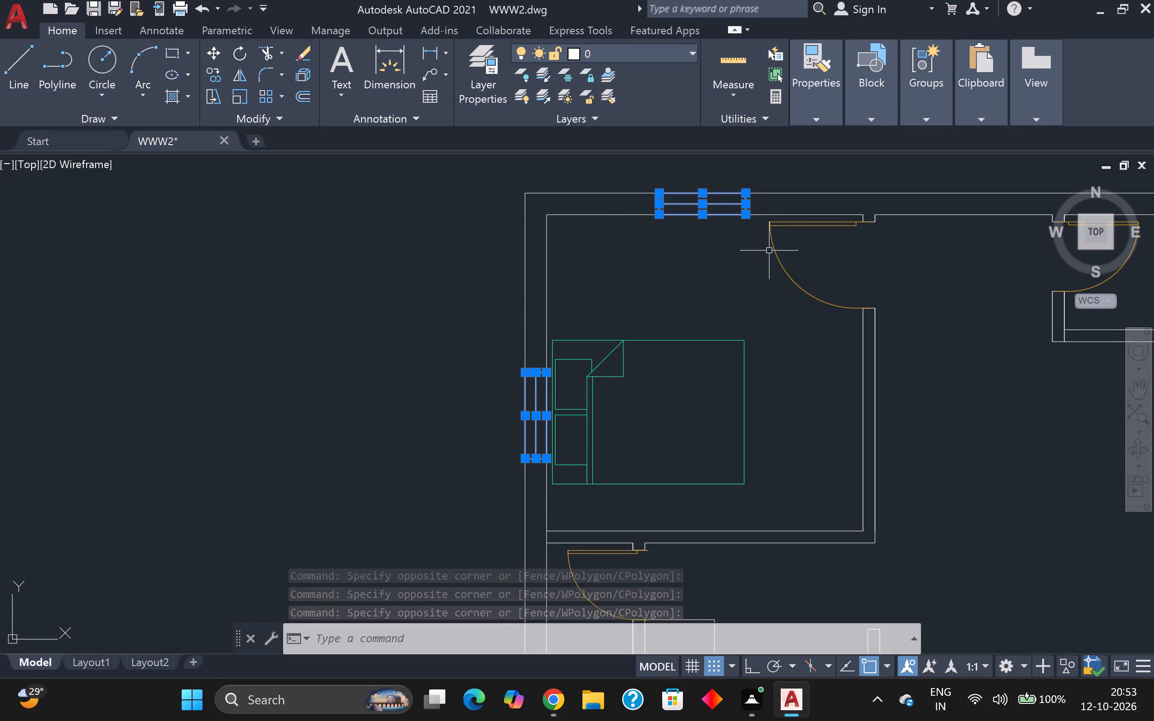
scroll(769, 251, "down", 2)
middle_click_drag(796, 252, 536, 262)
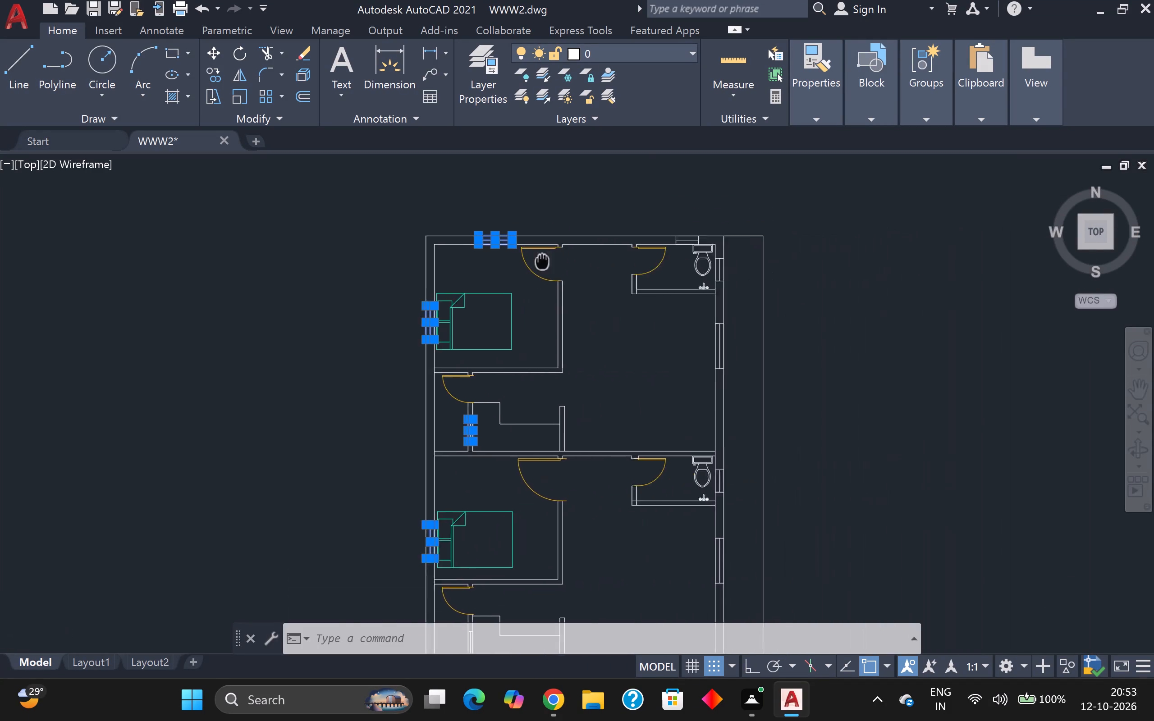
middle_click_drag(536, 262, 420, 295)
scroll(557, 251, "up", 2)
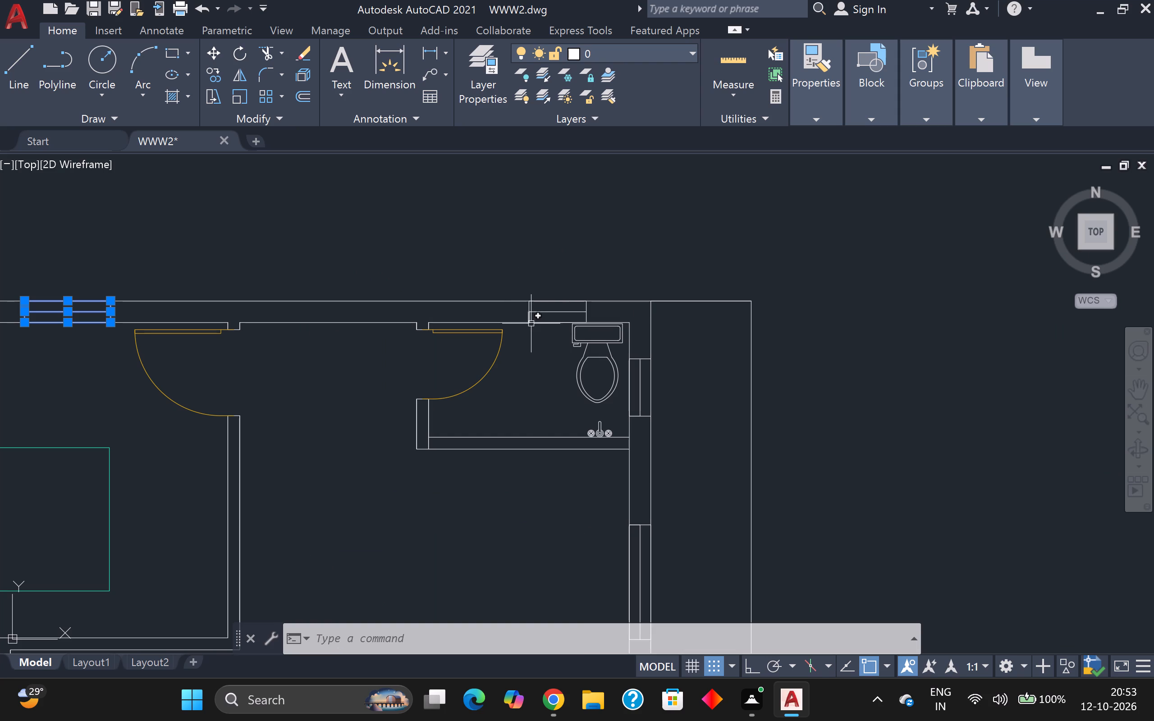
scroll(531, 324, "up", 1)
left_click_drag(502, 262, 508, 263)
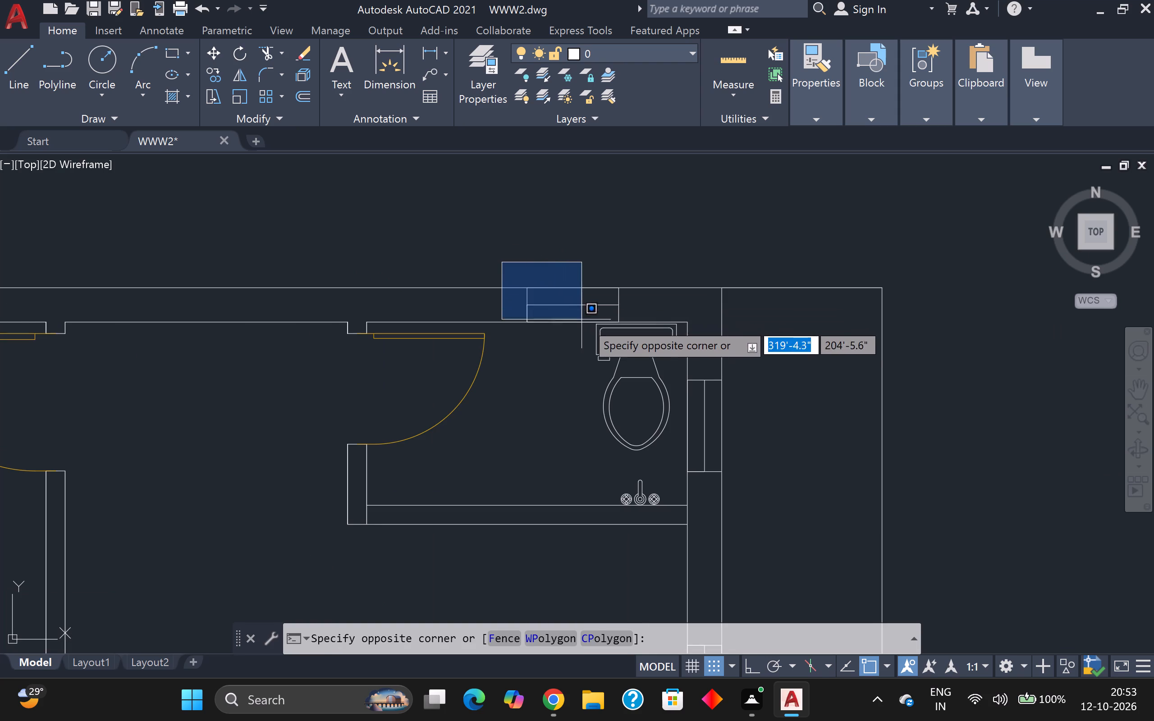
left_click(642, 323)
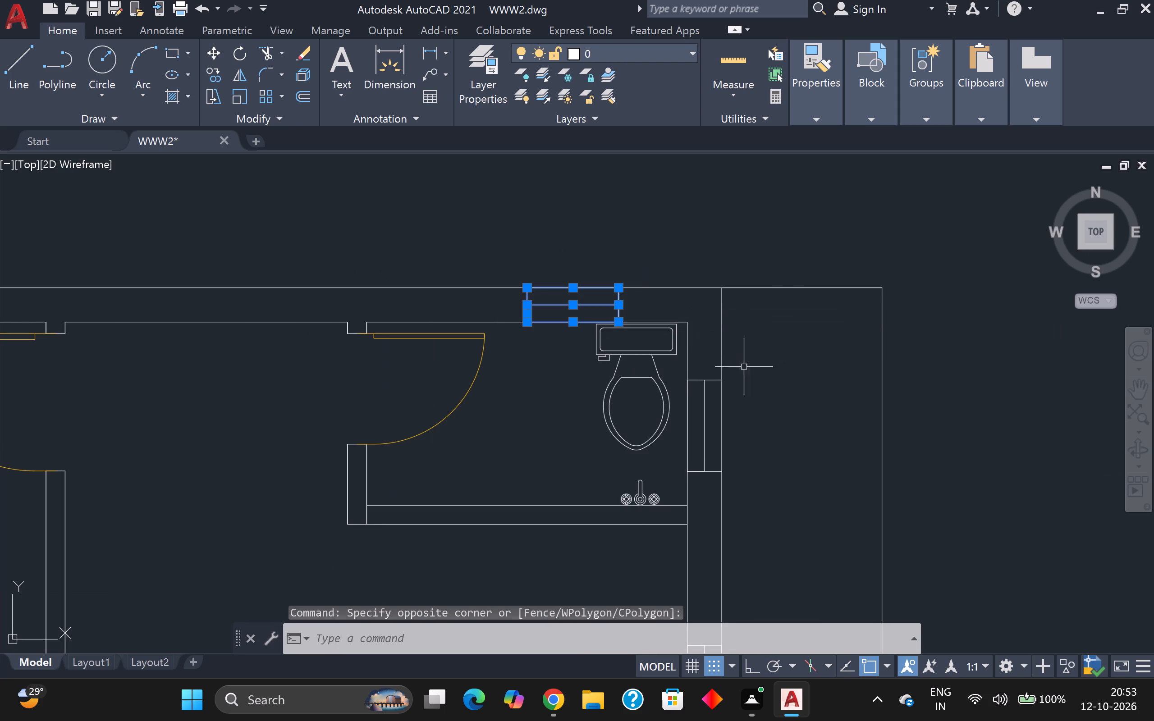
left_click(751, 371)
left_click(749, 387)
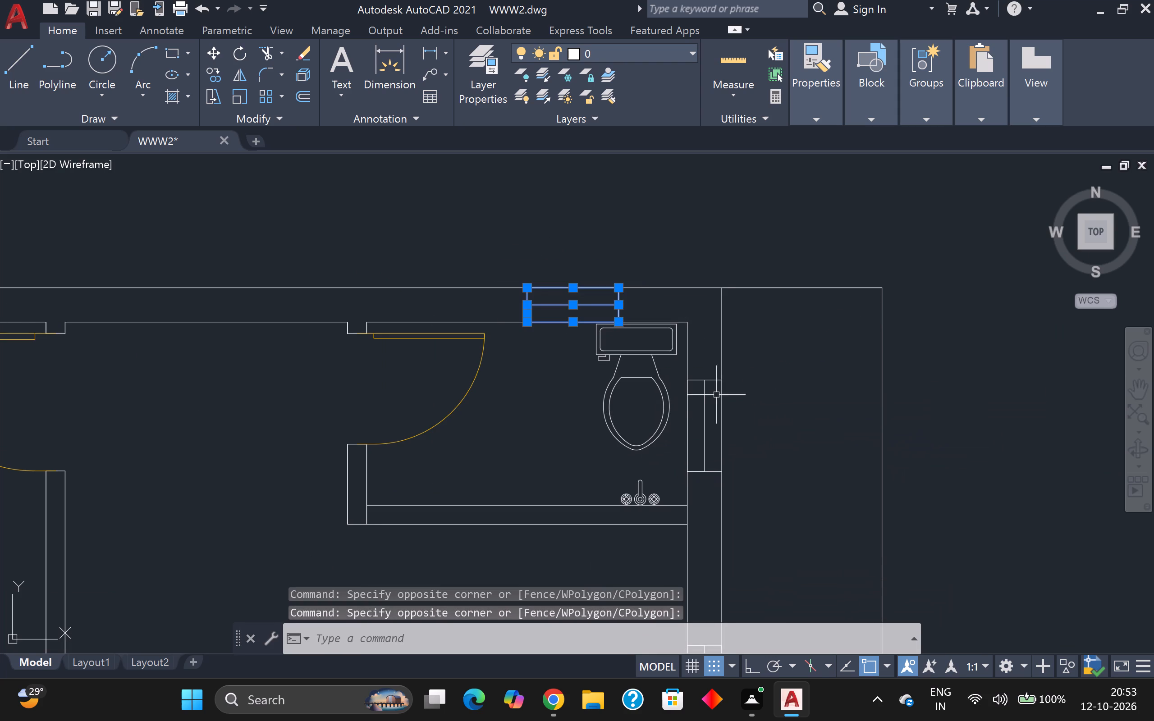
left_click(673, 373)
left_click(740, 486)
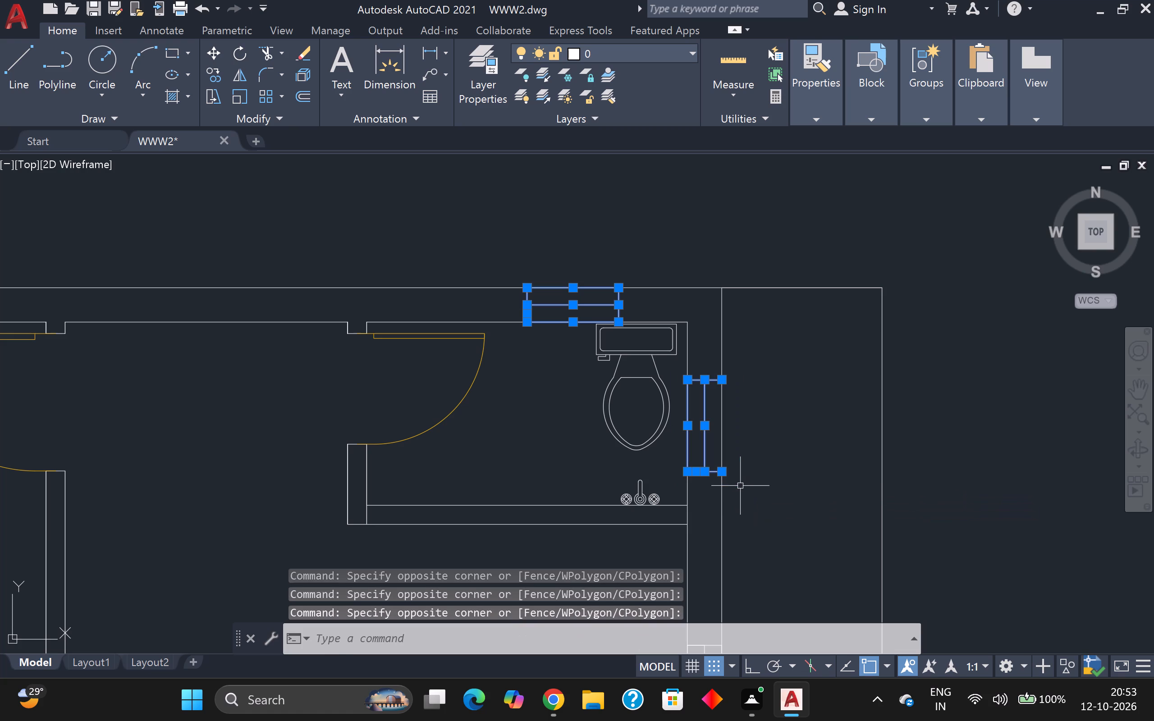
scroll(739, 418, "down", 2)
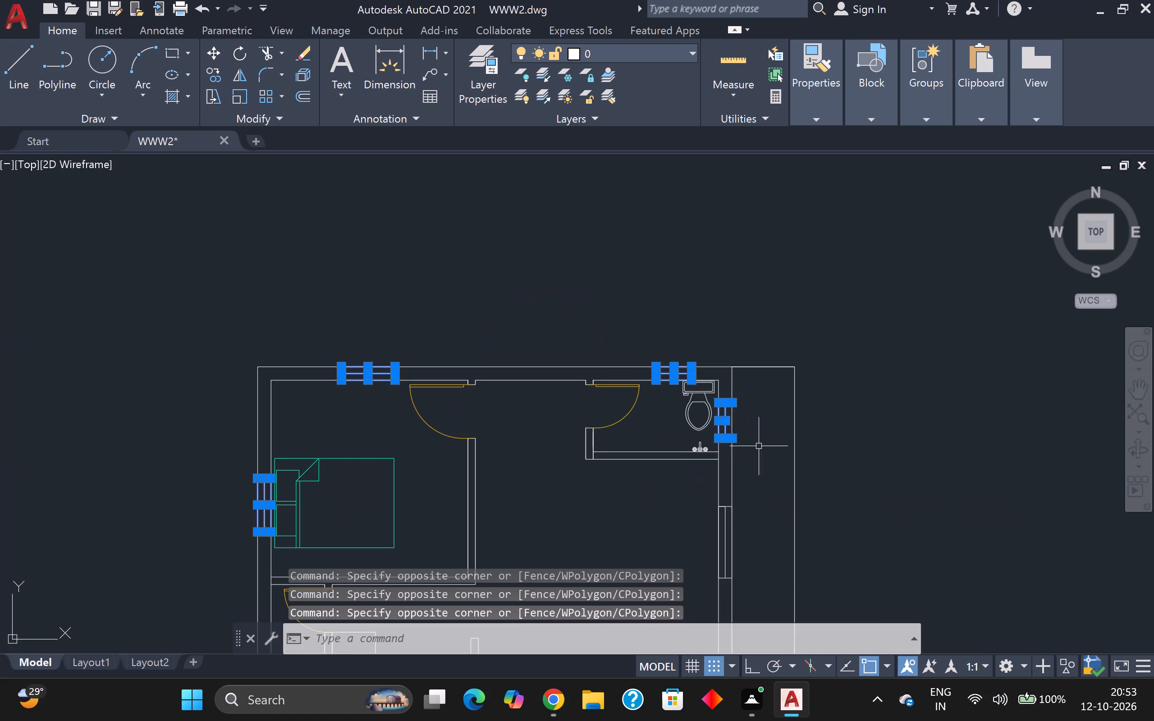
middle_click_drag(759, 447, 765, 231)
left_click_drag(707, 275, 712, 277)
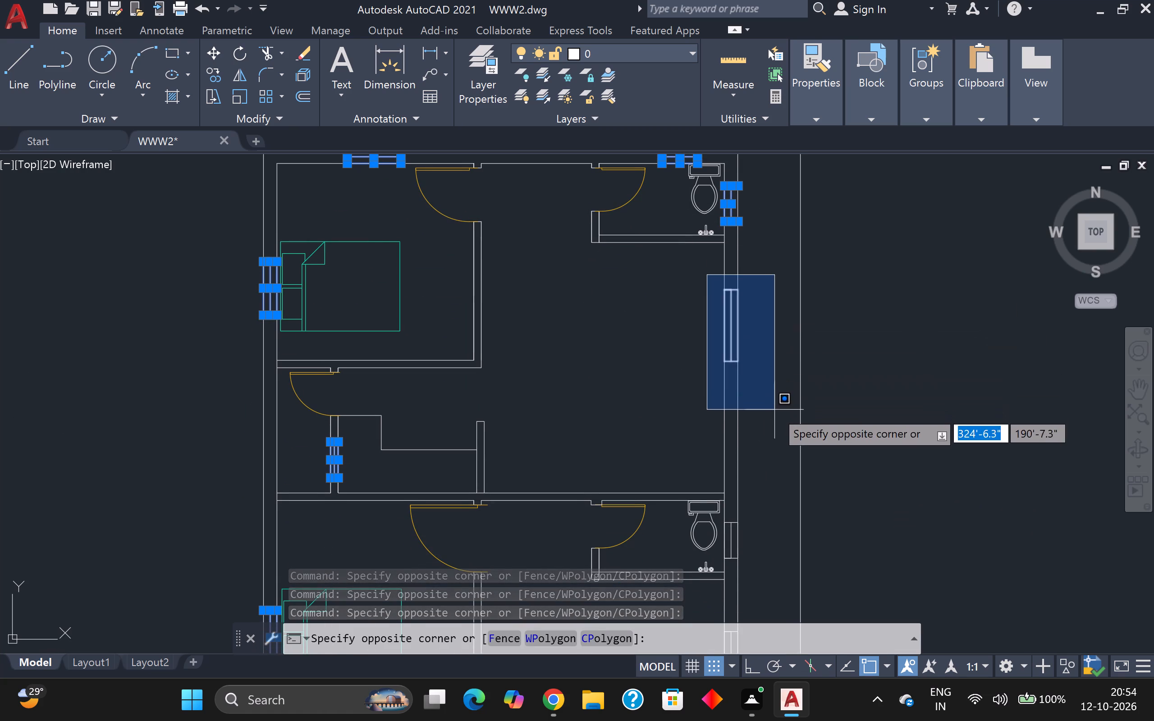
left_click(758, 409)
scroll(727, 490, "up", 3)
middle_click_drag(727, 490, 733, 153)
left_click(701, 275)
left_click(808, 467)
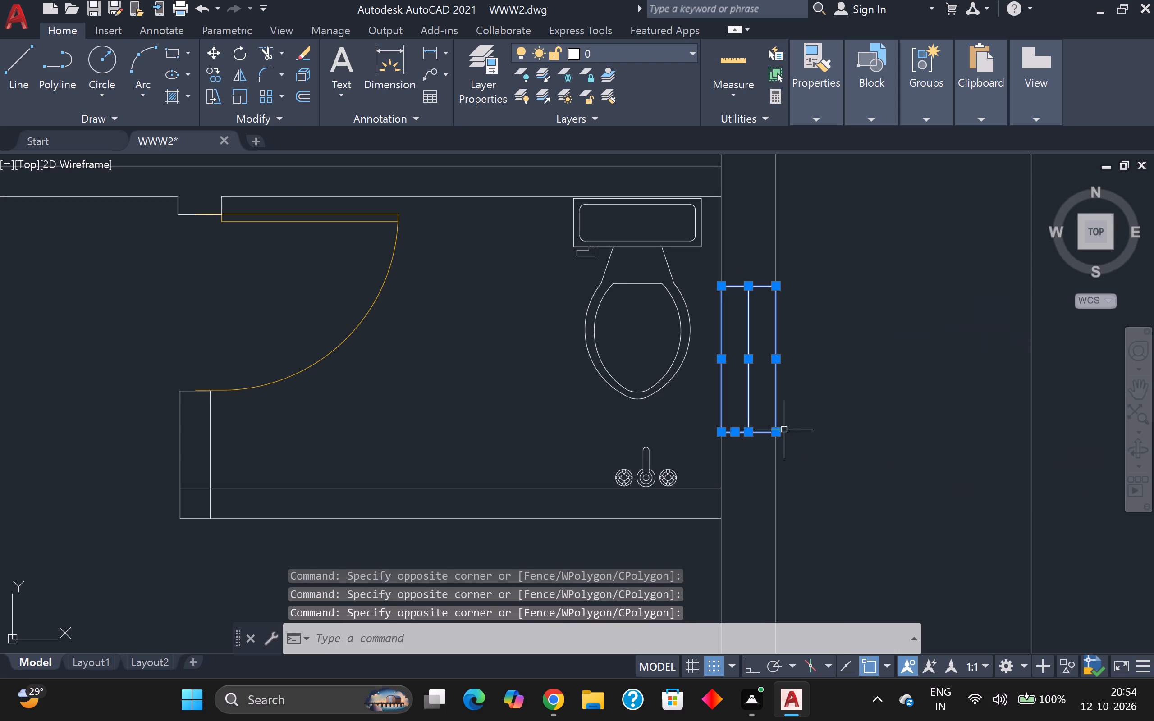
scroll(783, 420, "down", 3)
left_click(739, 491)
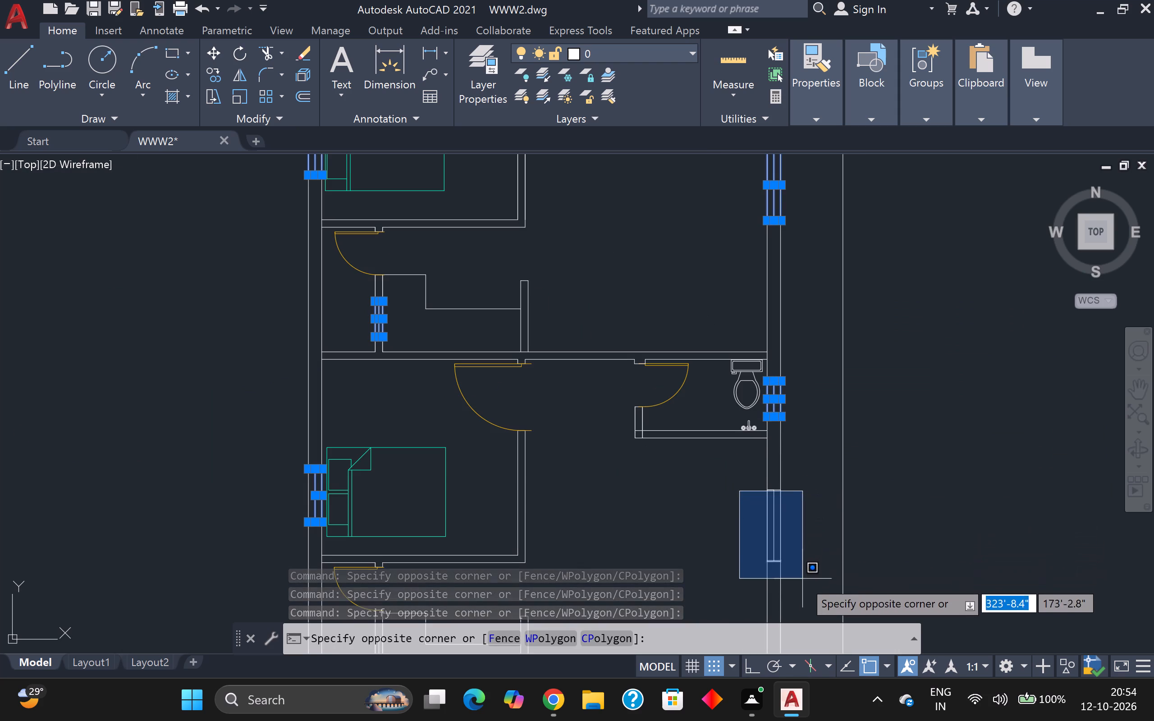
left_click(803, 589)
left_click_drag(746, 464, 758, 473)
left_click(807, 578)
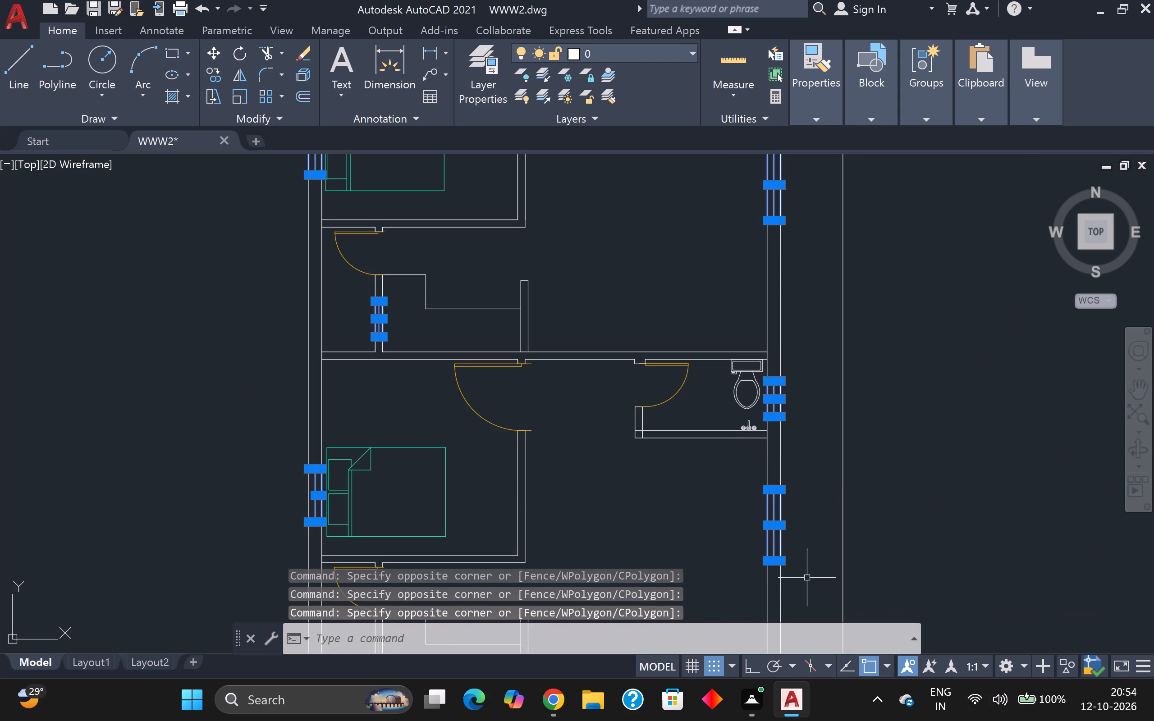
scroll(721, 516, "down", 2)
middle_click_drag(732, 551, 720, 233)
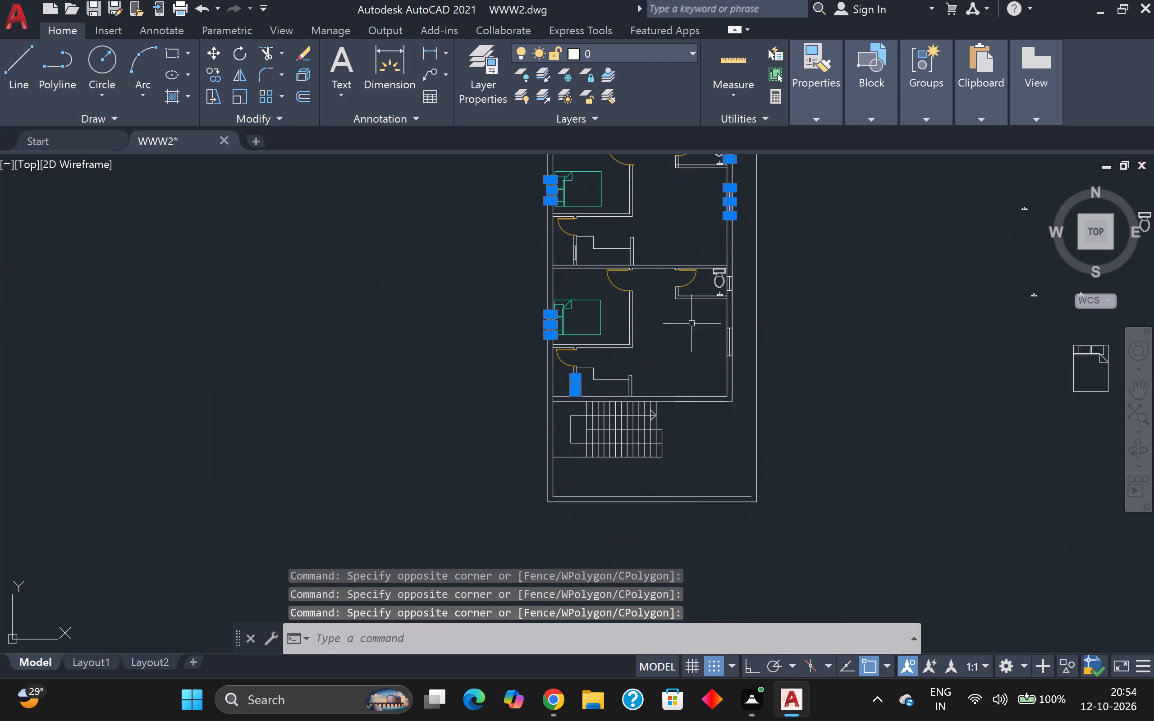
scroll(691, 339, "up", 2)
middle_click_drag(711, 306, 682, 450)
scroll(710, 384, "up", 1)
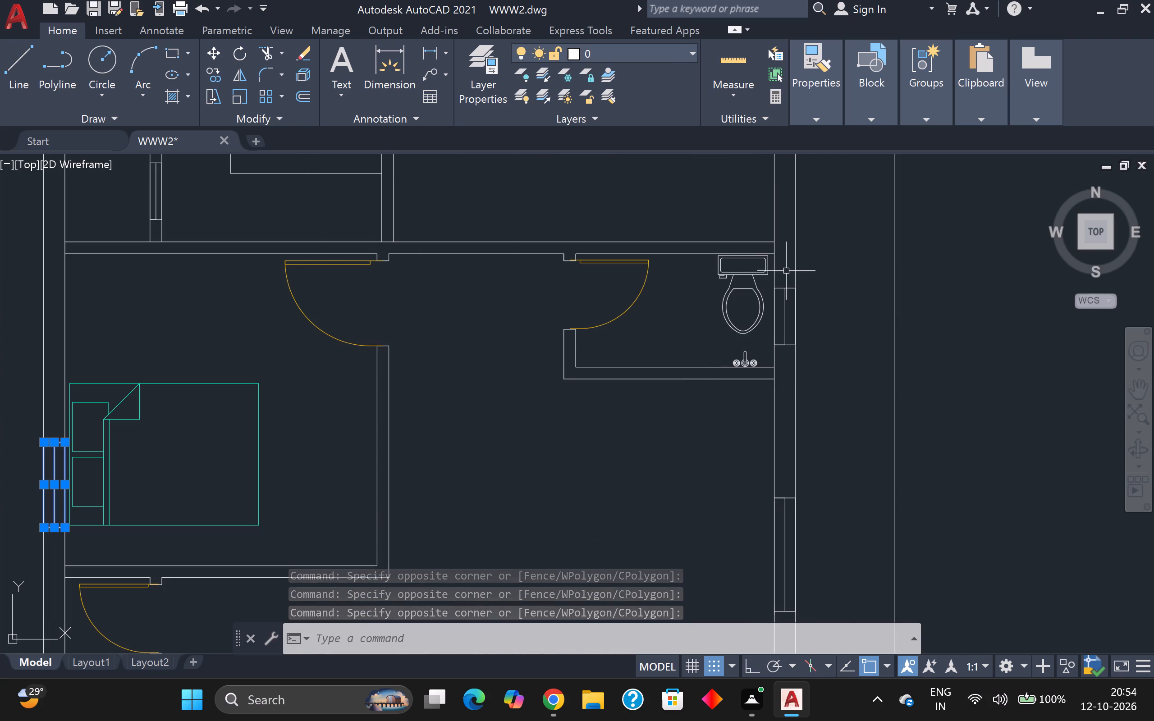
scroll(786, 271, "up", 2)
left_click(732, 302)
left_click(838, 498)
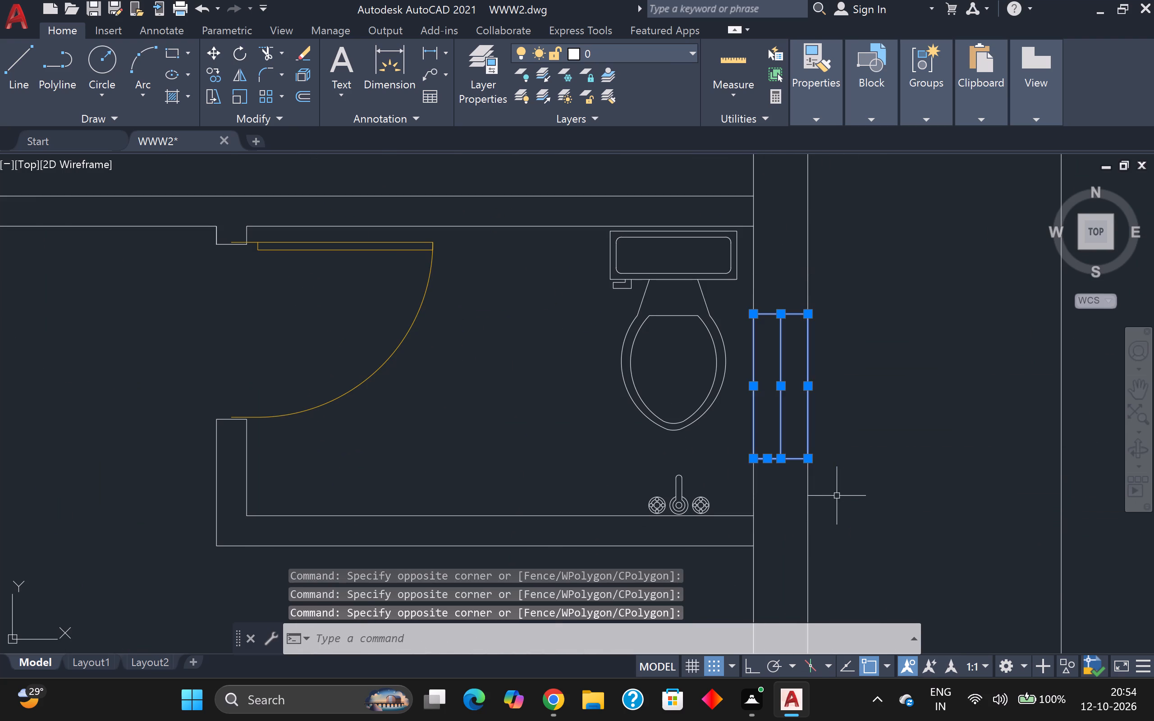
scroll(823, 493, "down", 3)
middle_click_drag(784, 563, 746, 345)
scroll(769, 550, "up", 1)
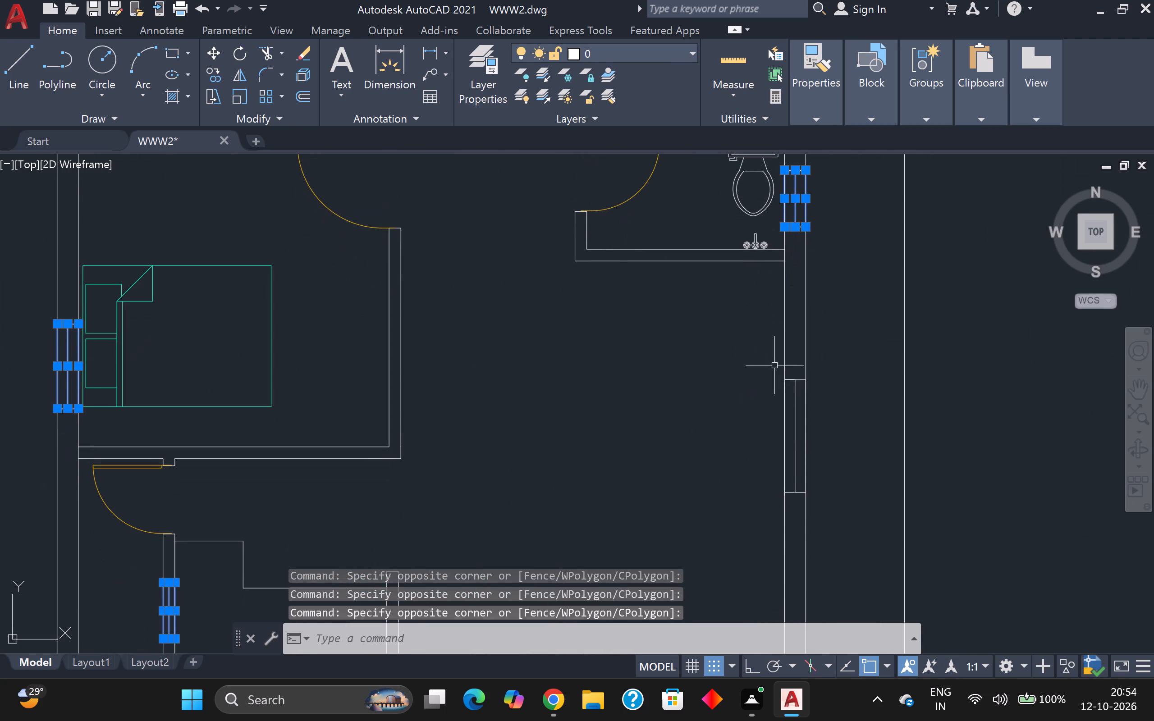
left_click_drag(773, 365, 777, 376)
left_click(859, 533)
scroll(700, 464, "down", 2)
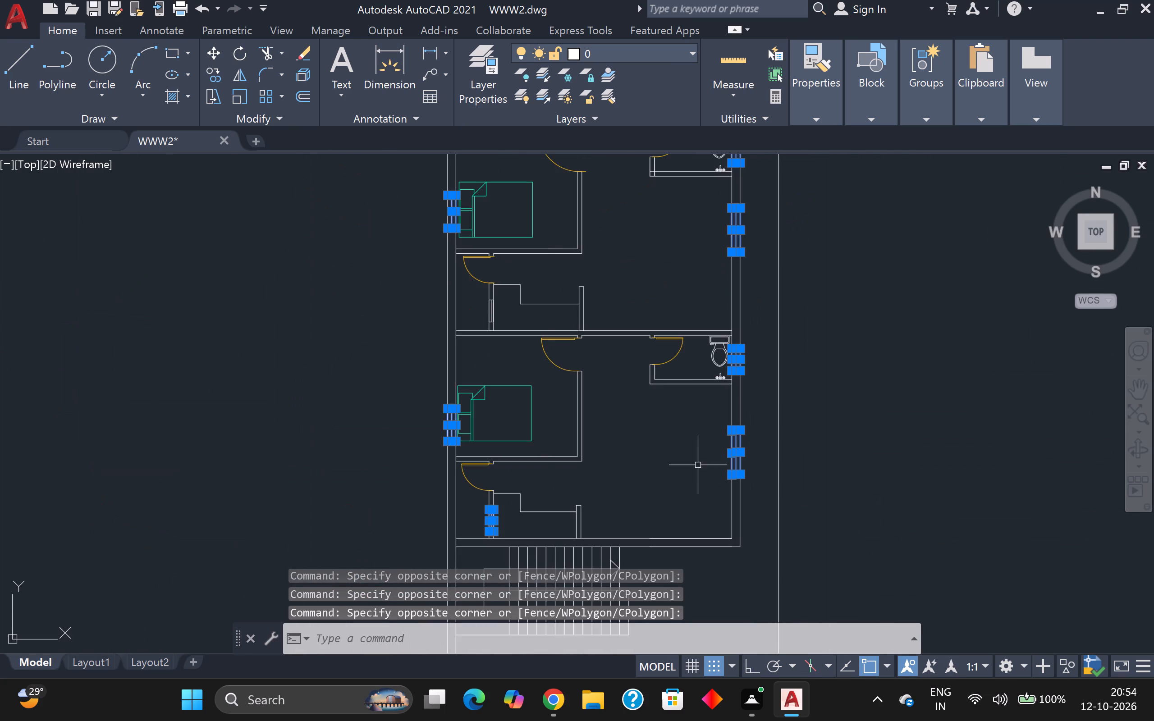
scroll(701, 466, "down", 1)
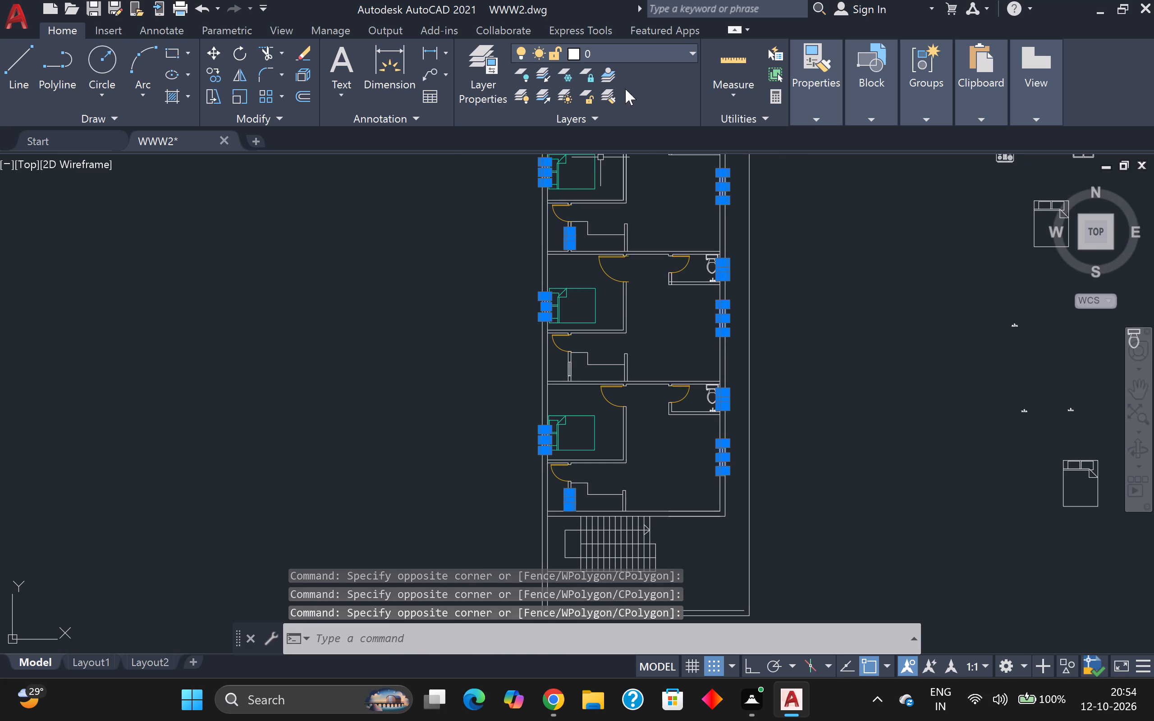
left_click(694, 49)
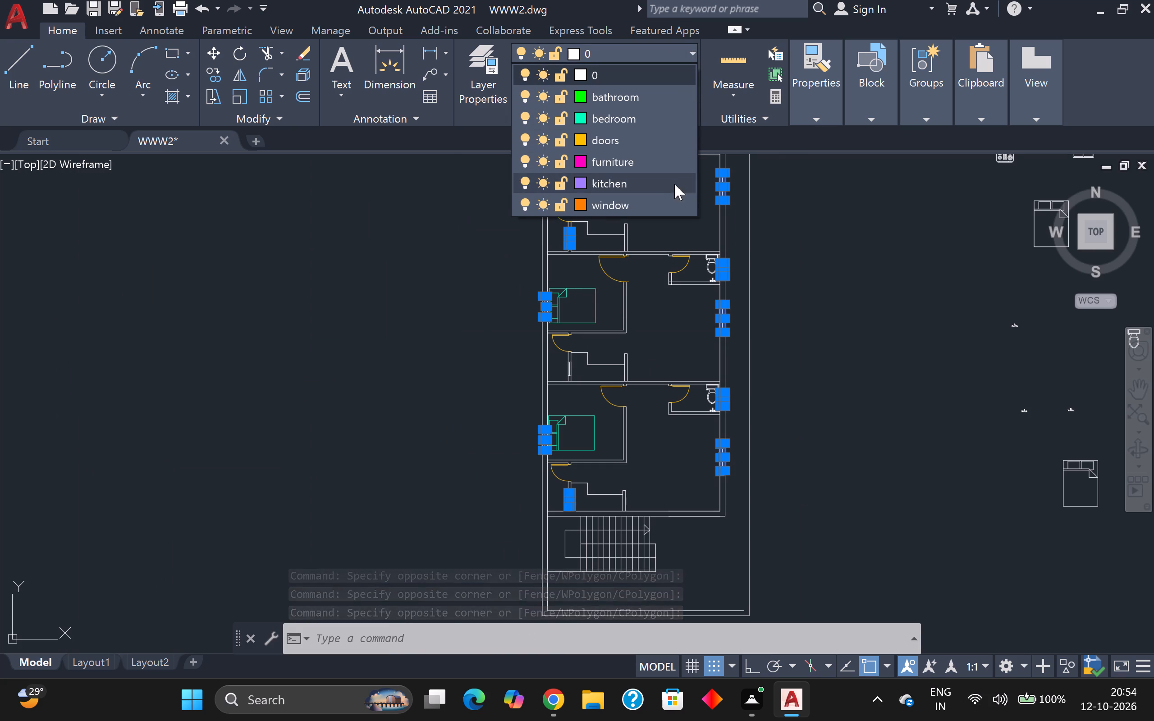
left_click(660, 204)
left_click(830, 304)
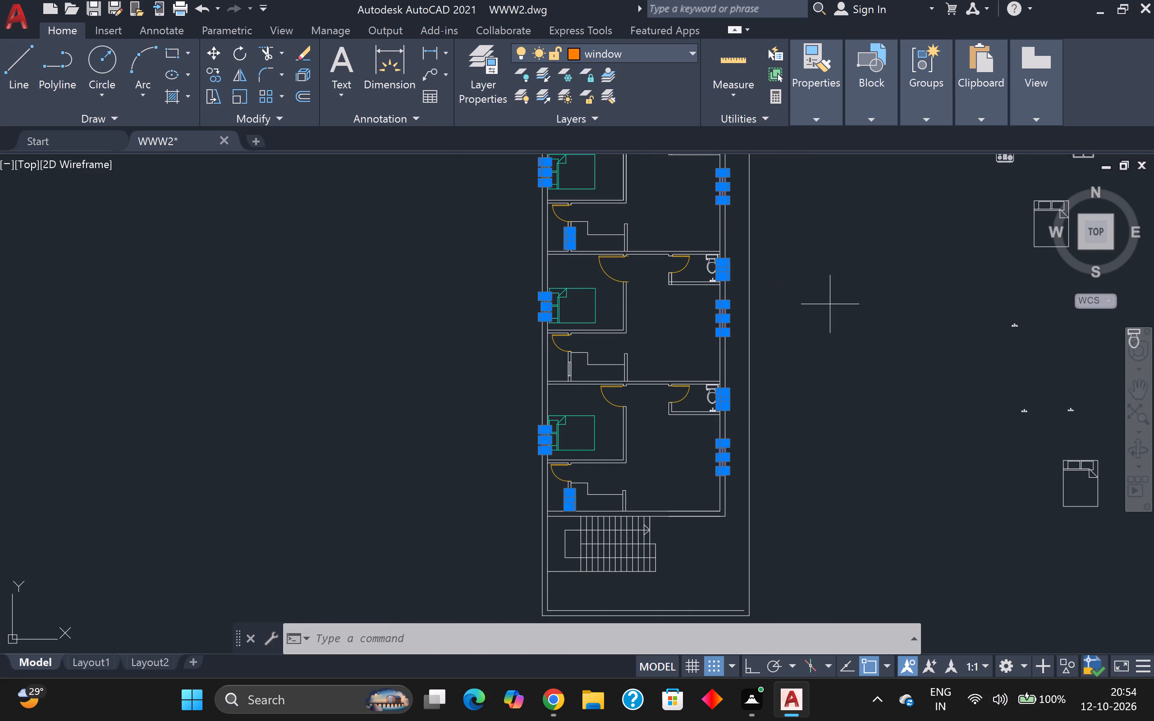
key("Escape")
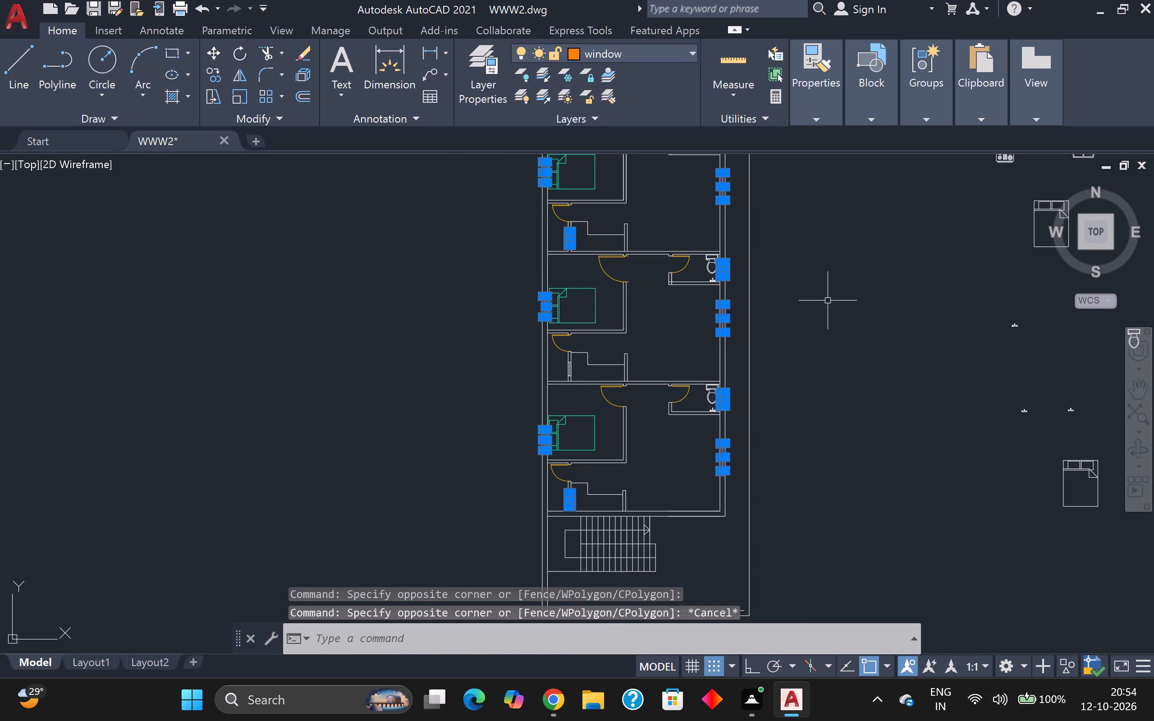
key("Escape")
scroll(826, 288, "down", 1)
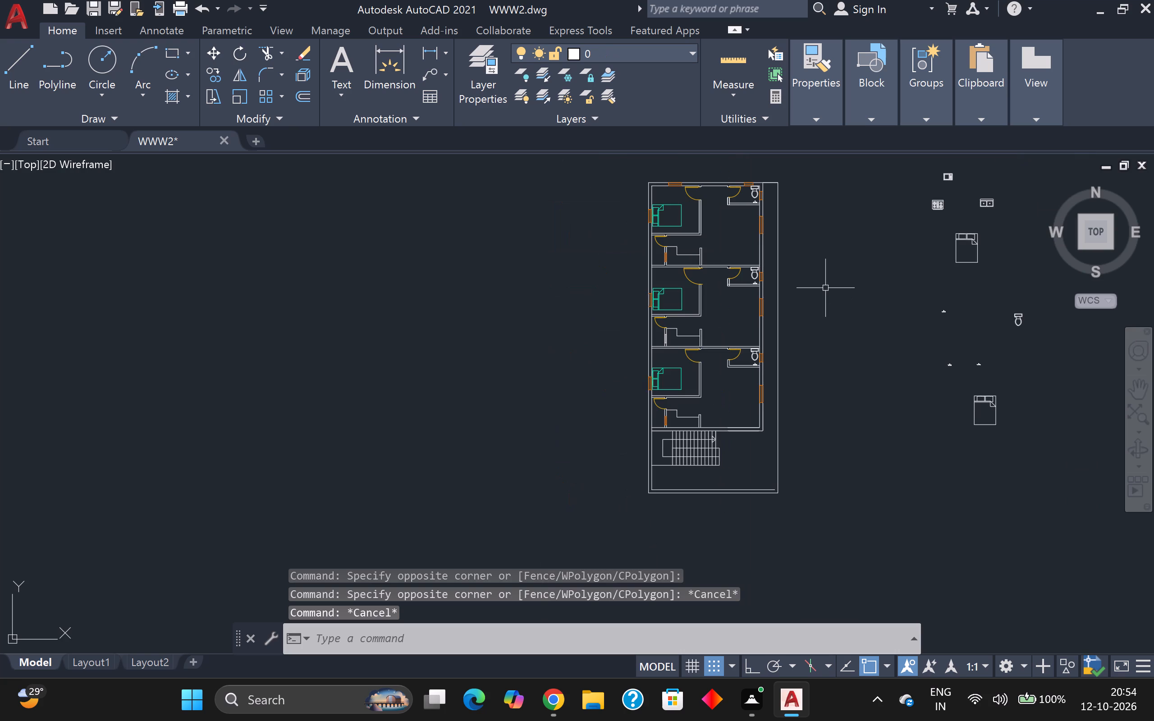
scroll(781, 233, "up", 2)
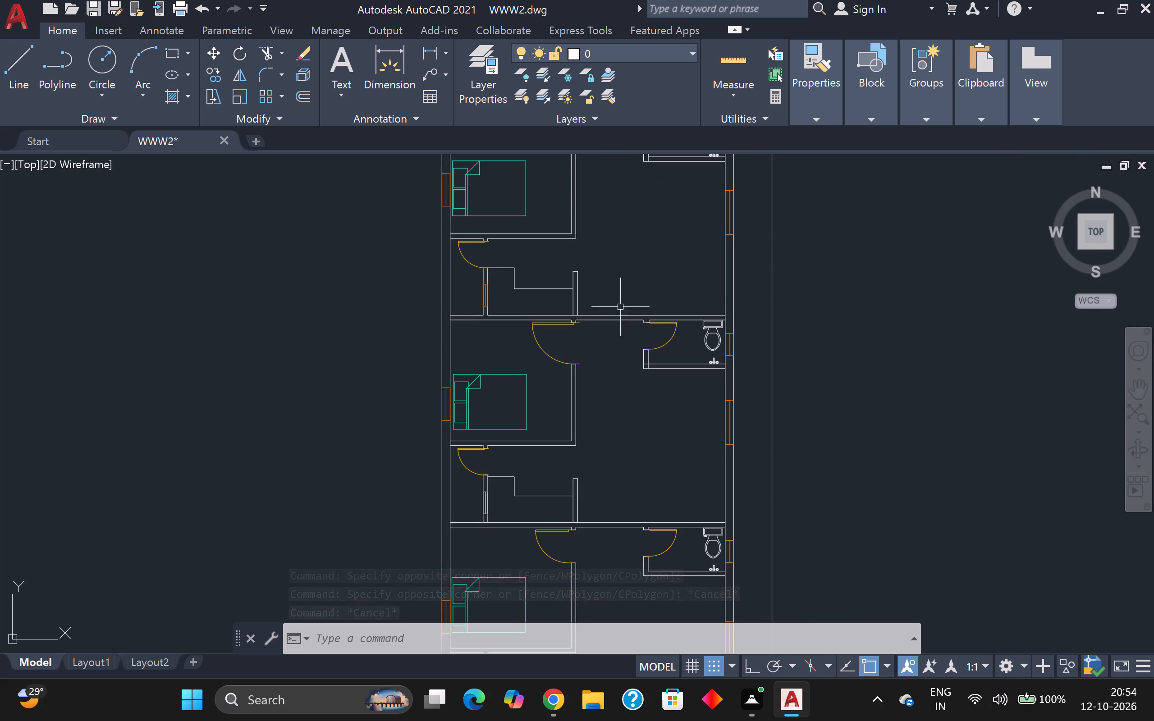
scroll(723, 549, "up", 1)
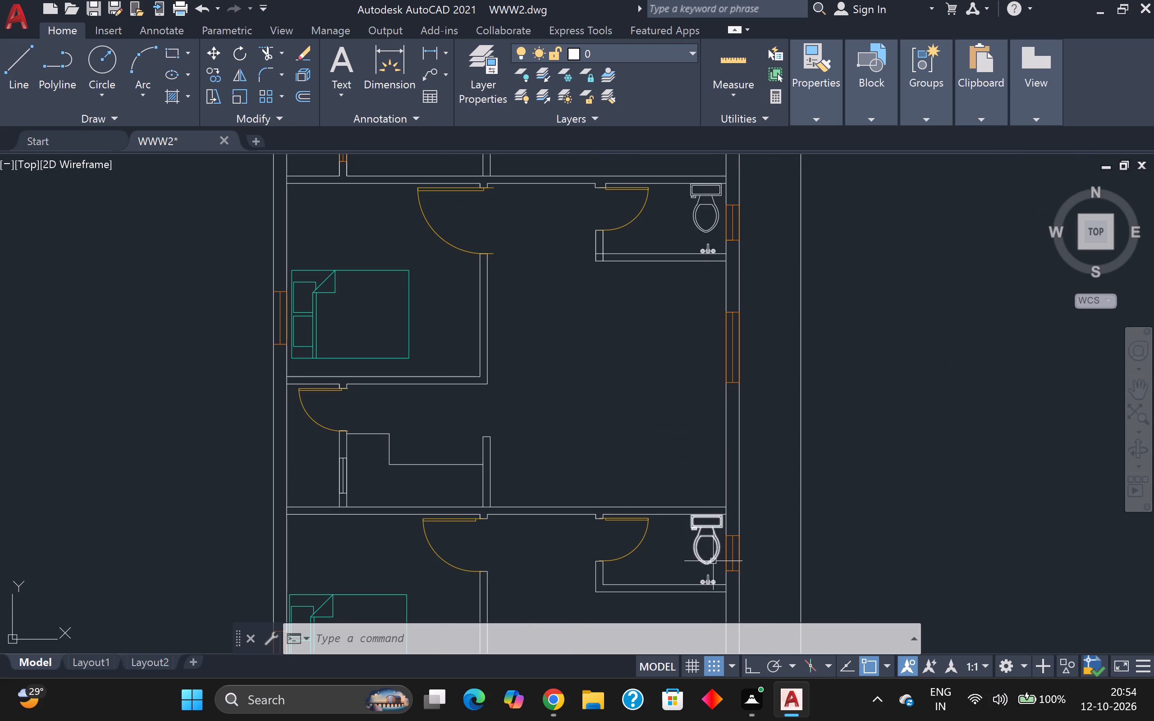
Assign the toilets and taps in the southern, middle and northern units' bathrooms to the bathroom layer.
left_click(713, 562)
left_click(713, 583)
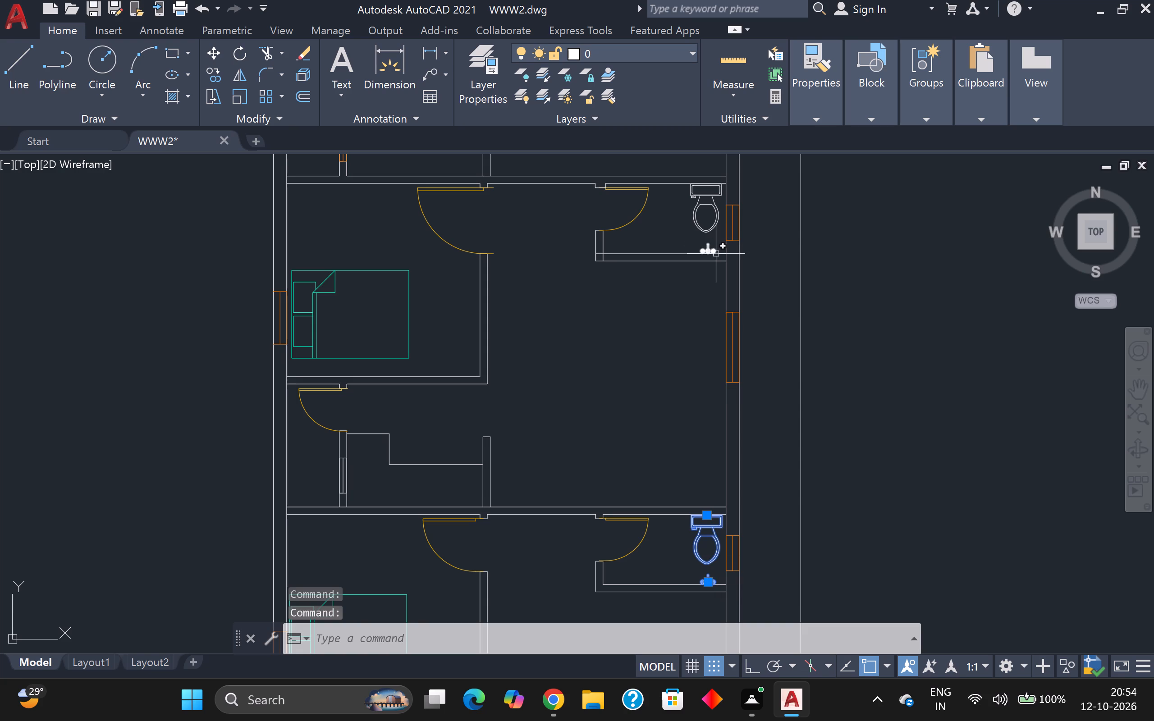
left_click(716, 253)
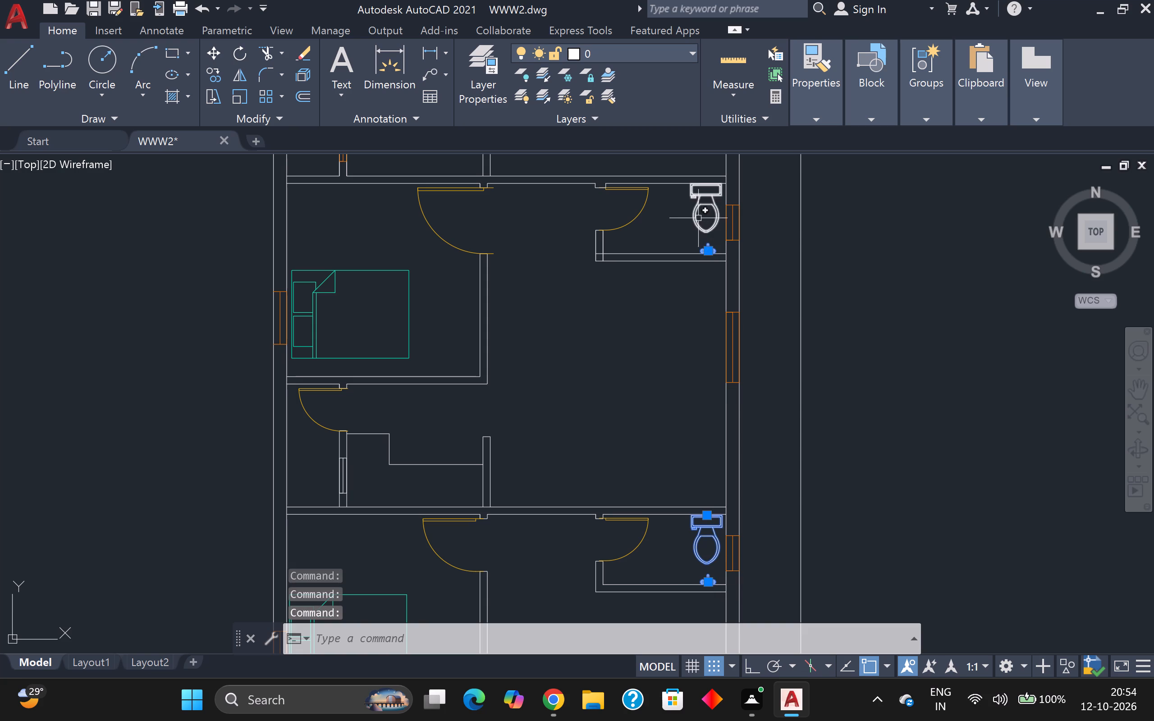
left_click(698, 218)
scroll(698, 217, "down", 1)
middle_click_drag(698, 217, 678, 457)
scroll(701, 224, "down", 1)
scroll(665, 374, "up", 2)
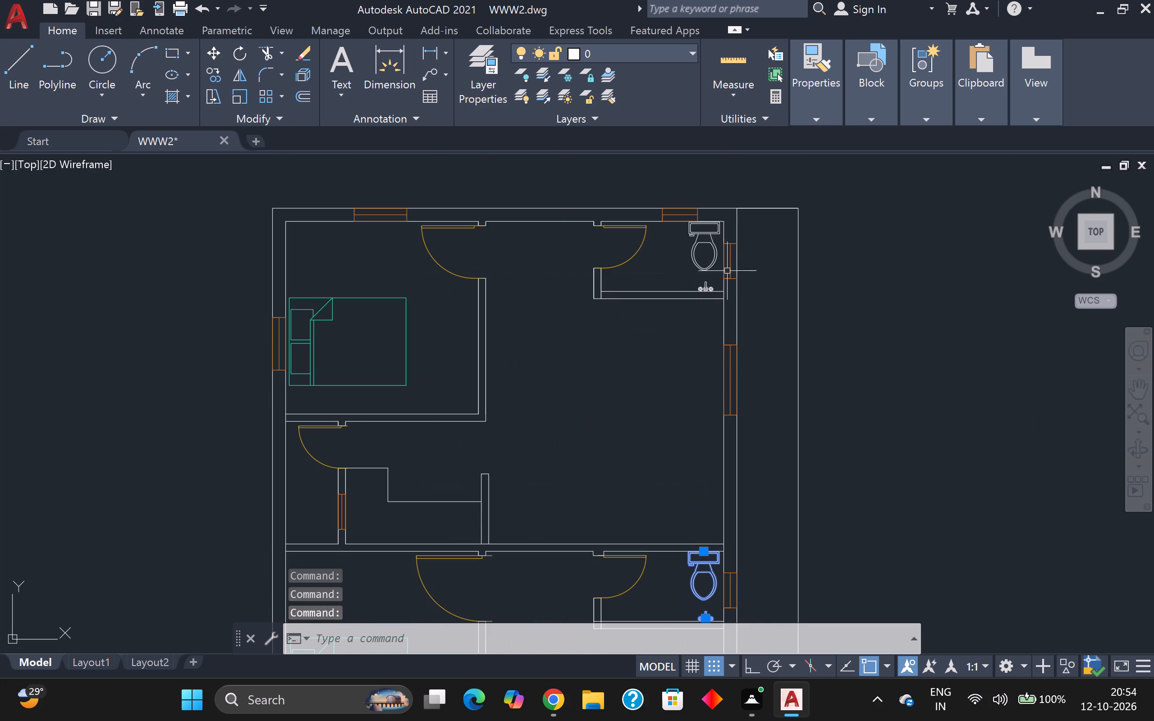
left_click(705, 286)
left_click(701, 269)
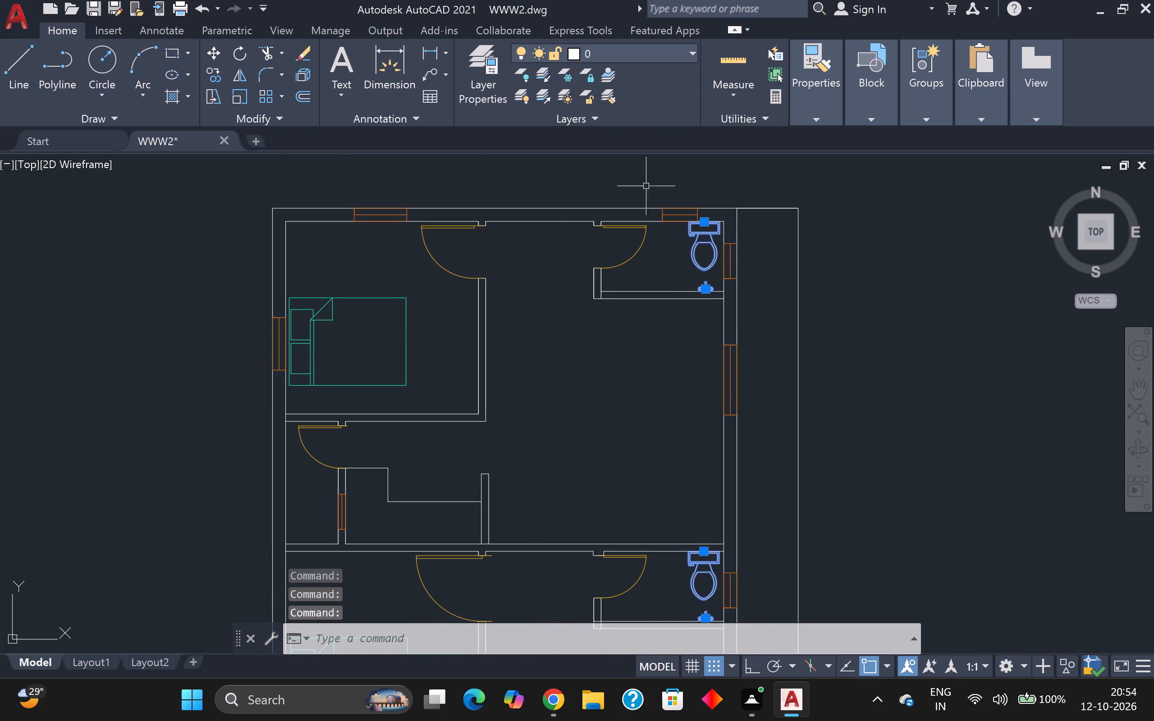
left_click(691, 52)
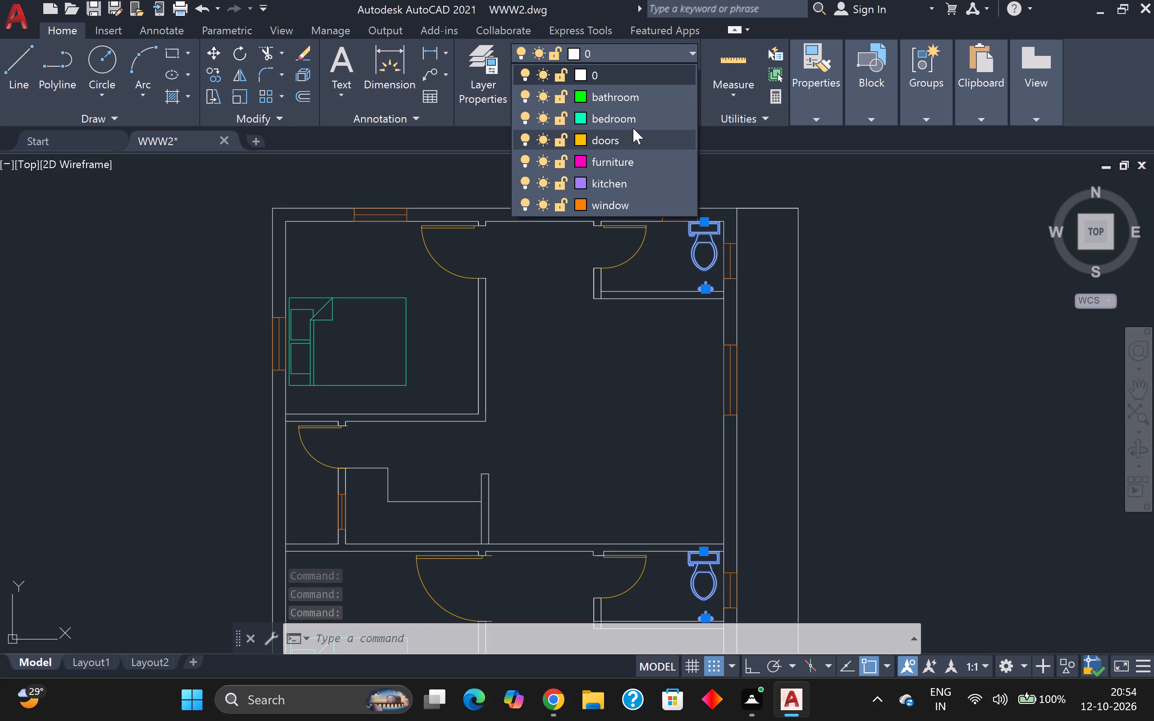
left_click(636, 104)
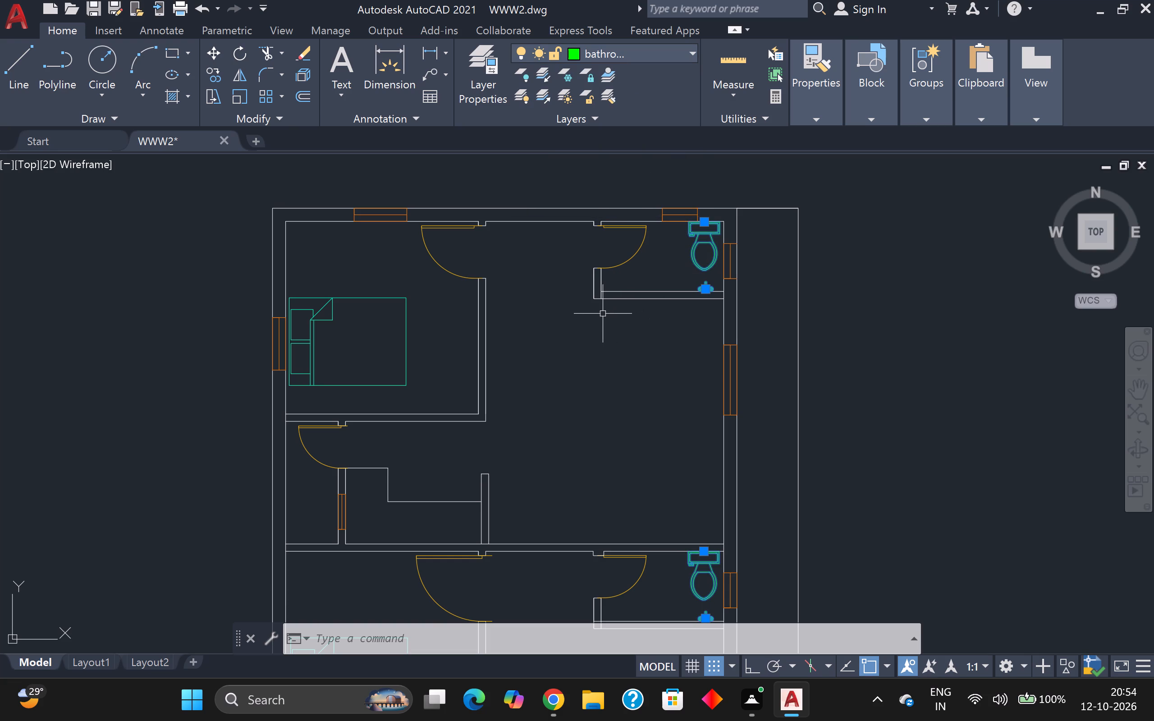
key("Escape")
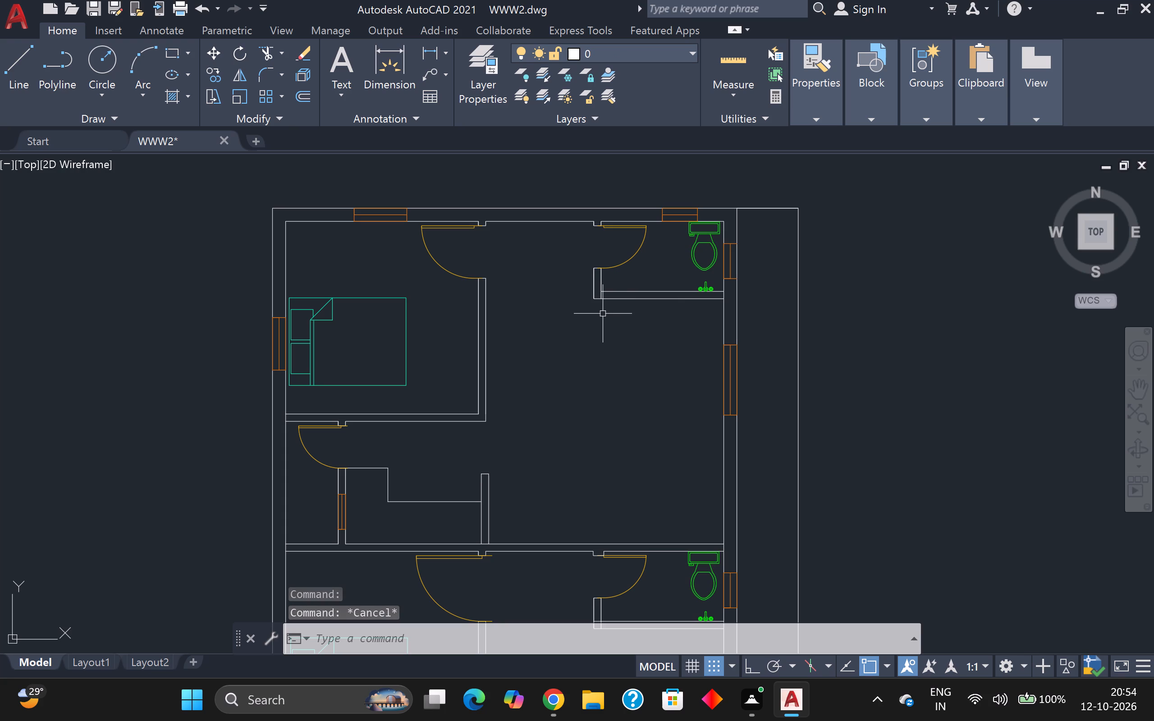
Assign the middle unit's kitchen partition window to the window layer.
scroll(603, 314, "down", 1)
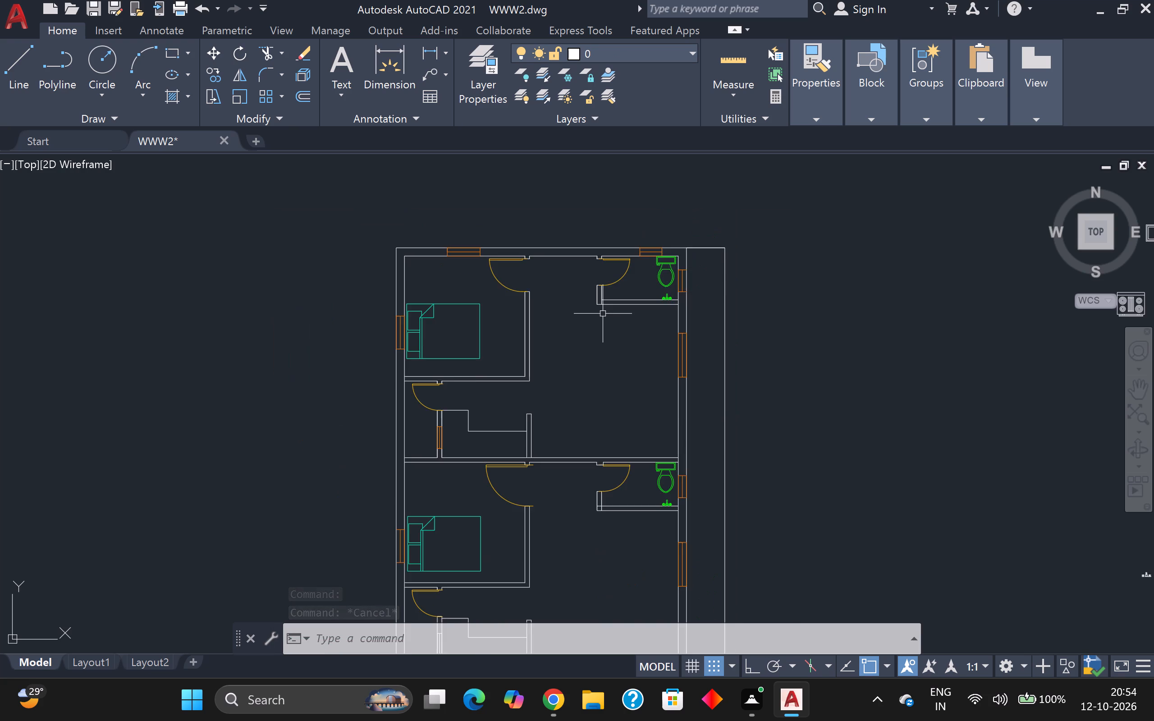
scroll(603, 314, "down", 1)
middle_click_drag(611, 417, 618, 351)
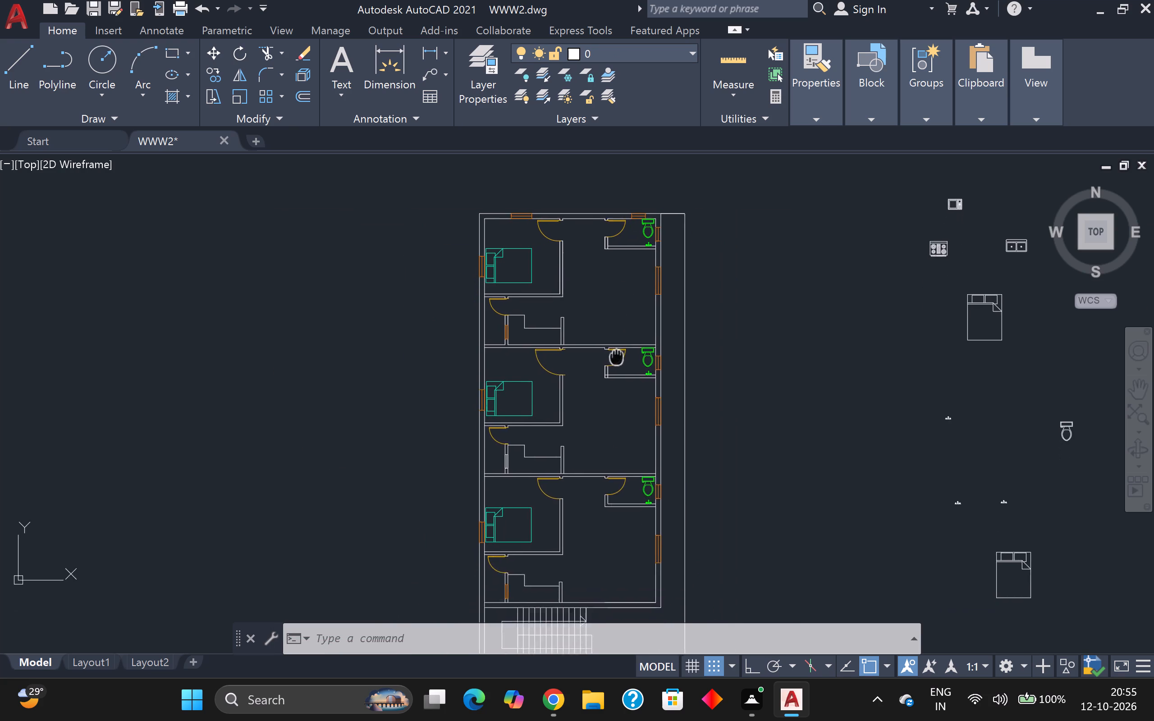
middle_click_drag(618, 351, 633, 296)
scroll(541, 462, "up", 2)
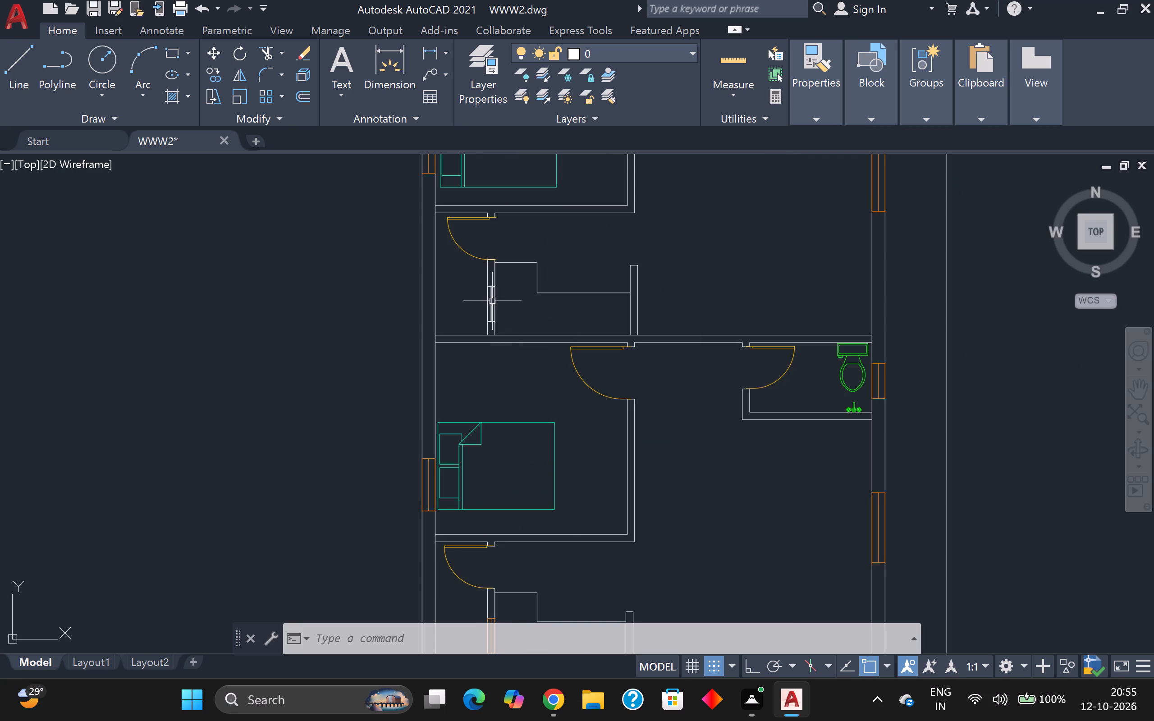
left_click(493, 301)
middle_click_drag(560, 232, 639, 530)
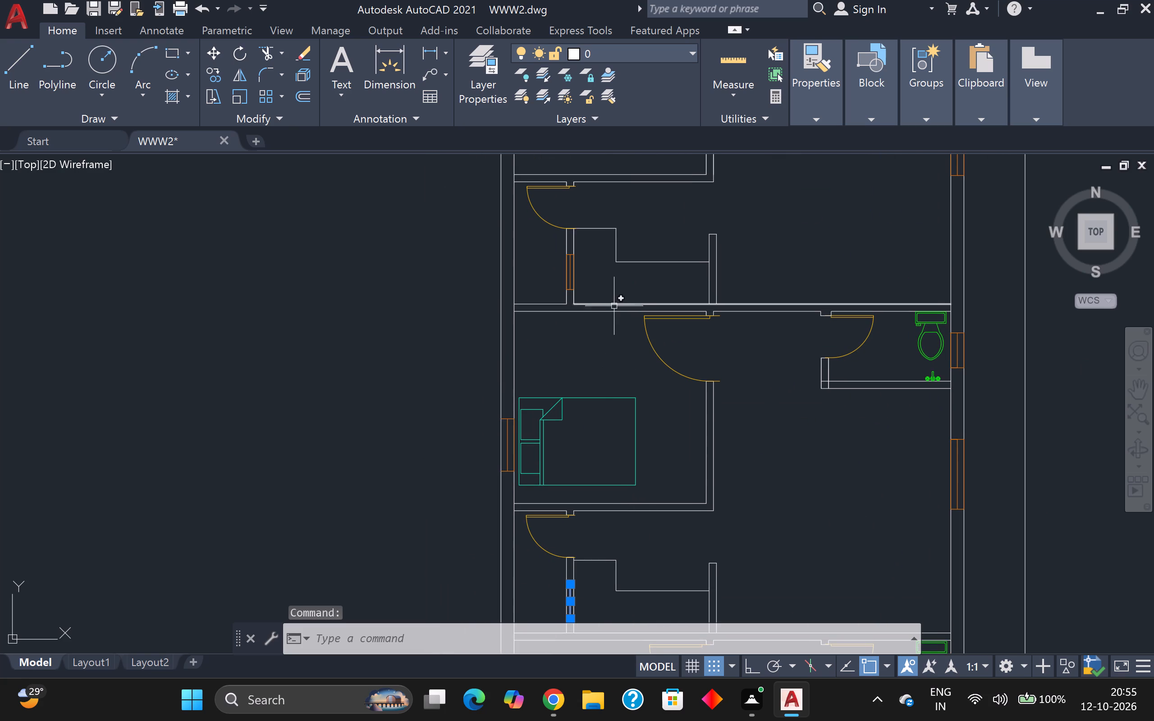
left_click(672, 53)
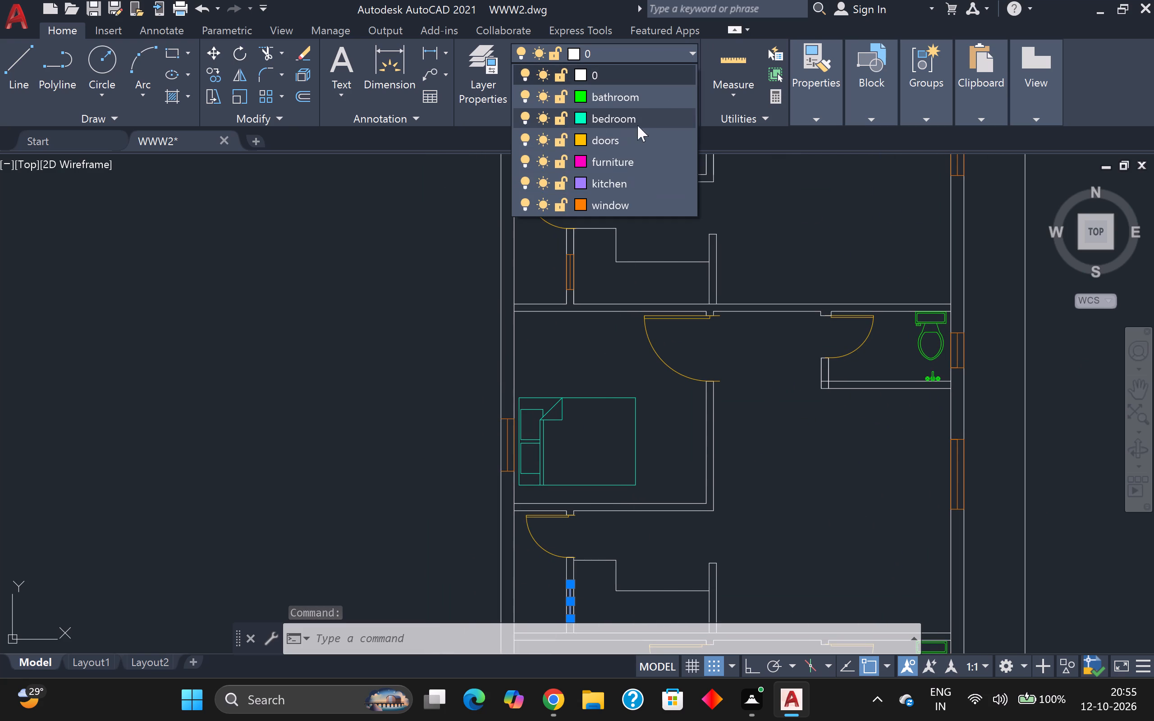
left_click(609, 205)
scroll(606, 264, "down", 2)
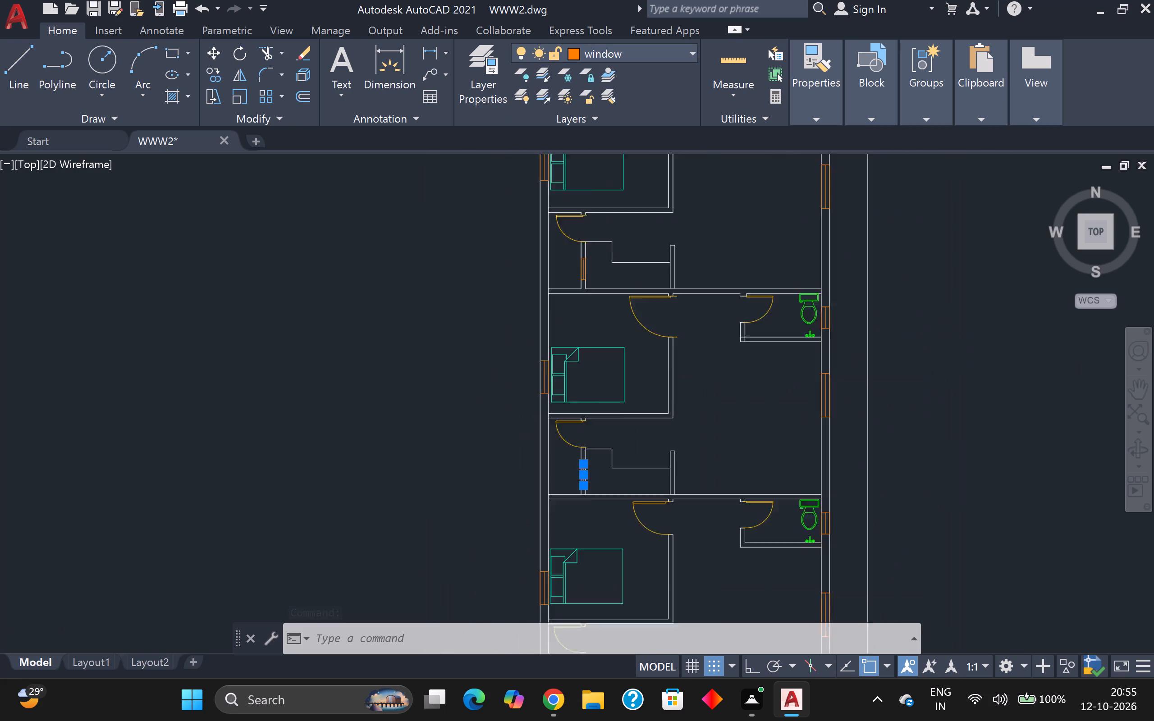
left_click_drag(440, 349, 453, 349)
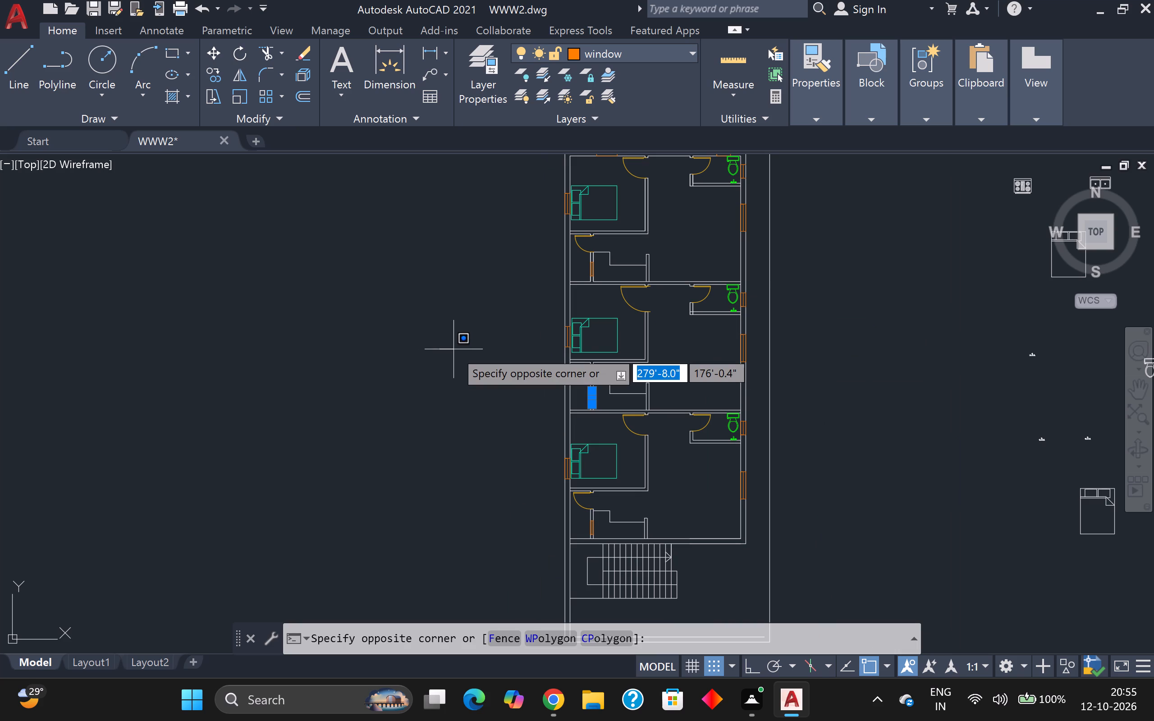
key("Escape")
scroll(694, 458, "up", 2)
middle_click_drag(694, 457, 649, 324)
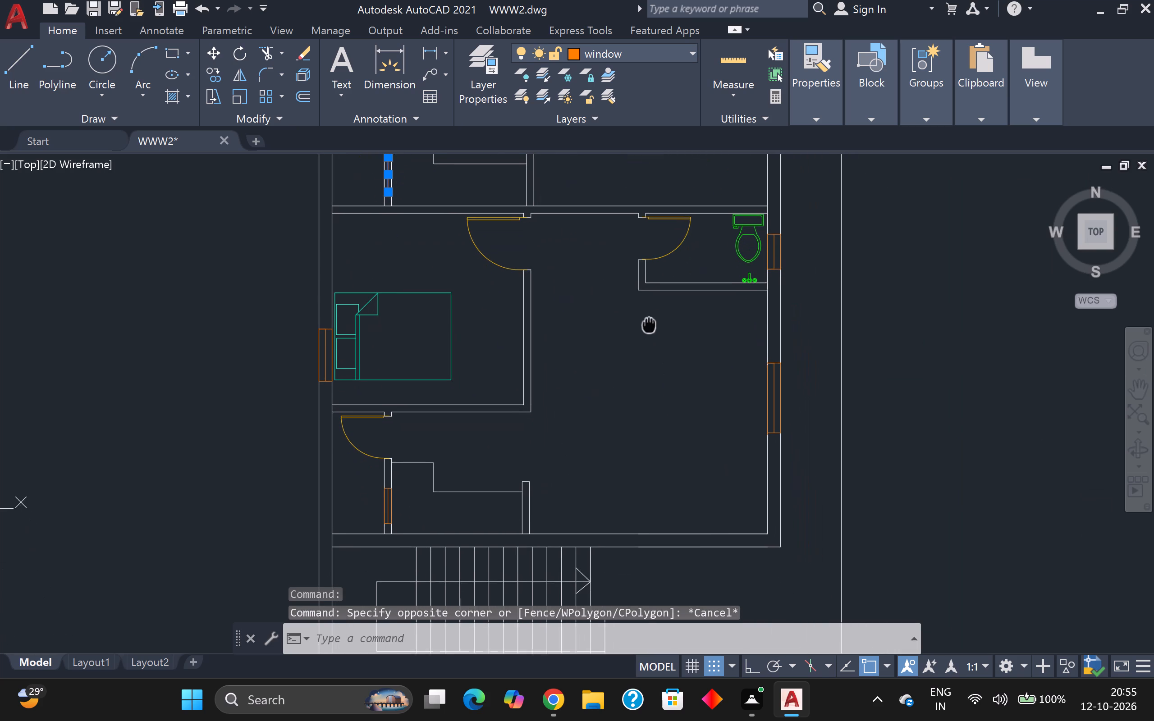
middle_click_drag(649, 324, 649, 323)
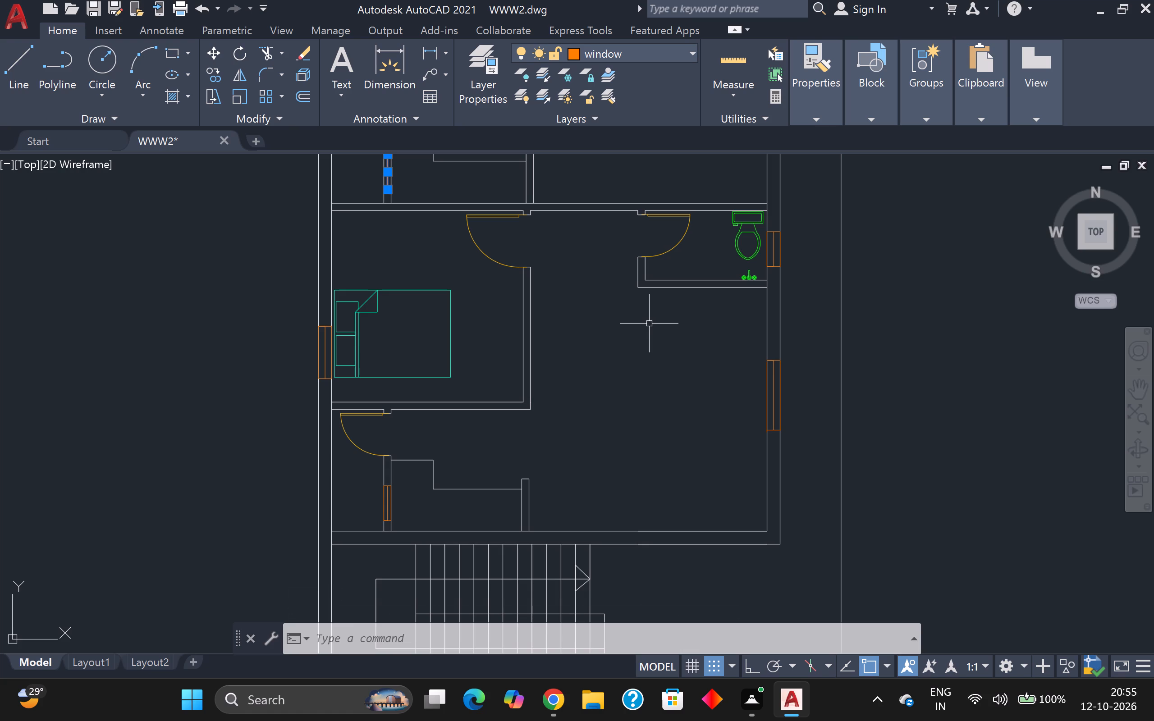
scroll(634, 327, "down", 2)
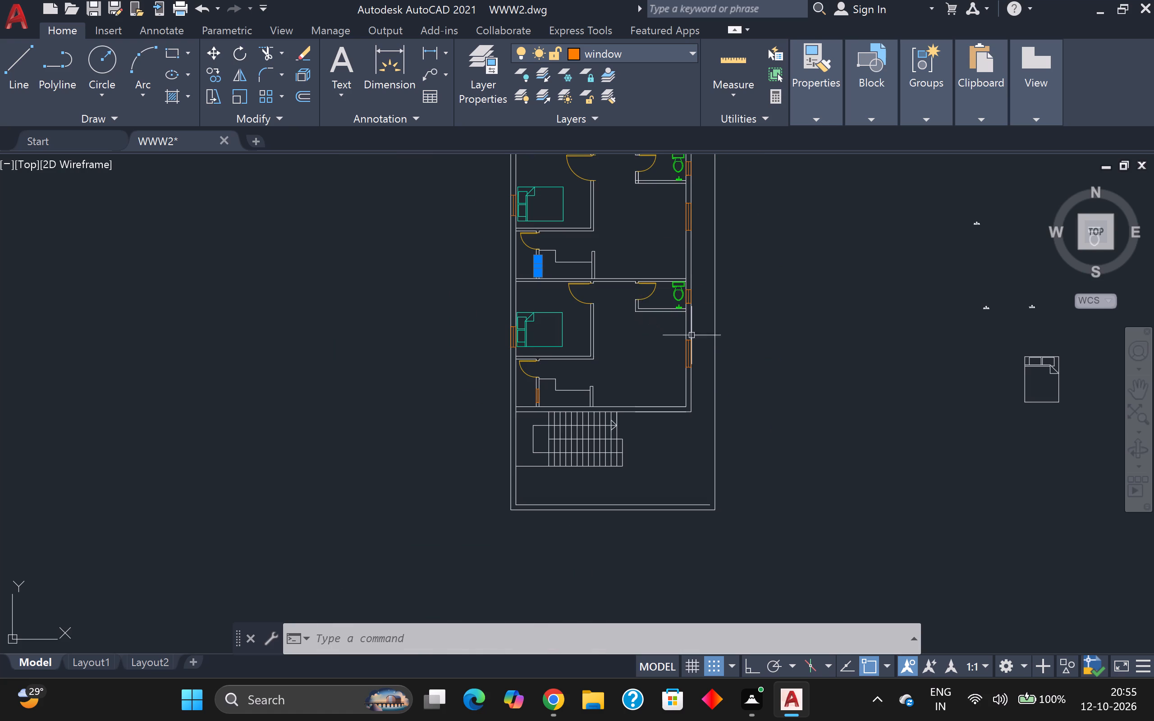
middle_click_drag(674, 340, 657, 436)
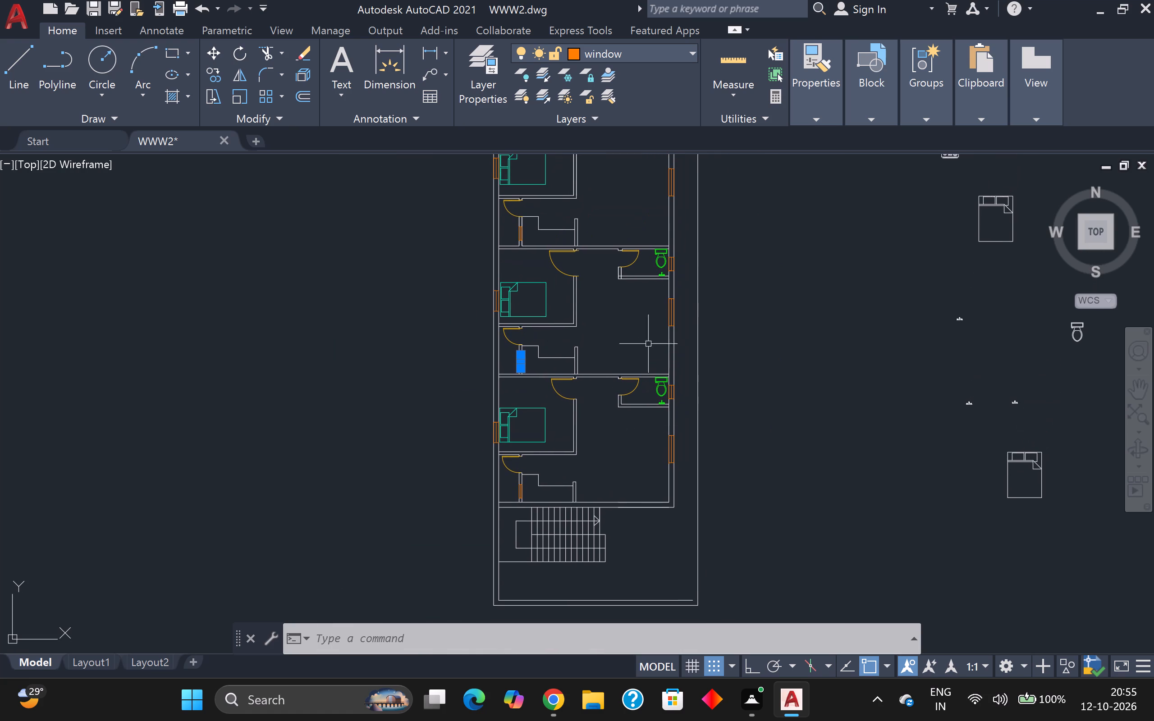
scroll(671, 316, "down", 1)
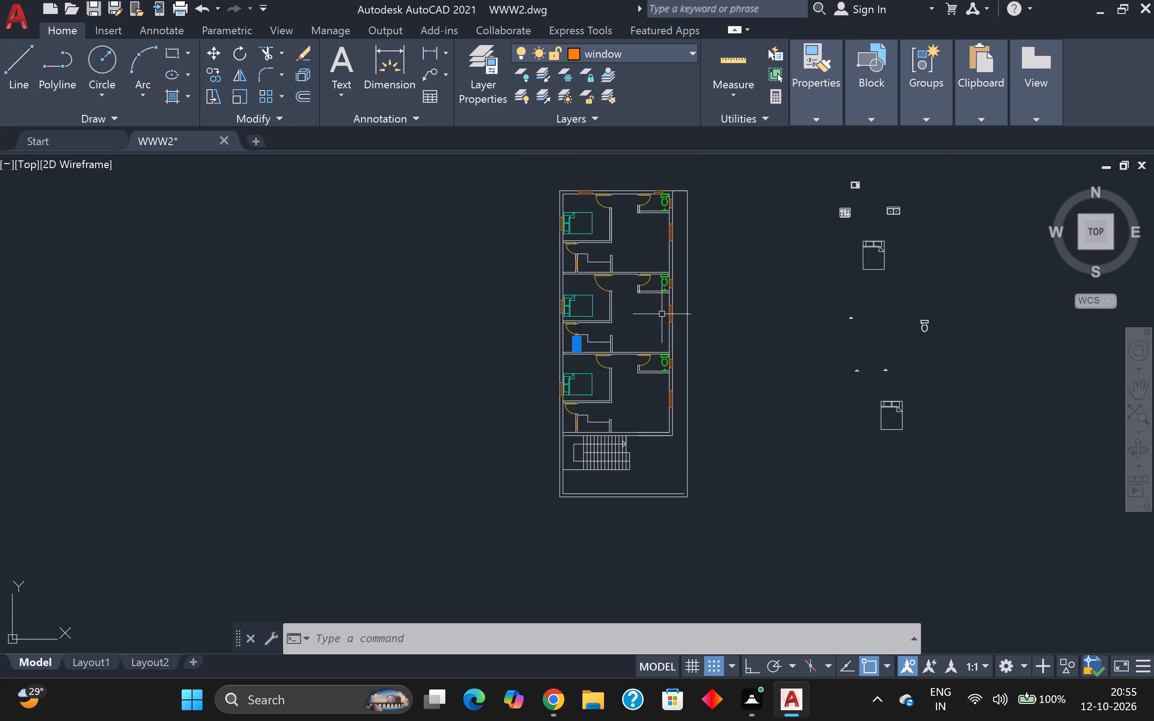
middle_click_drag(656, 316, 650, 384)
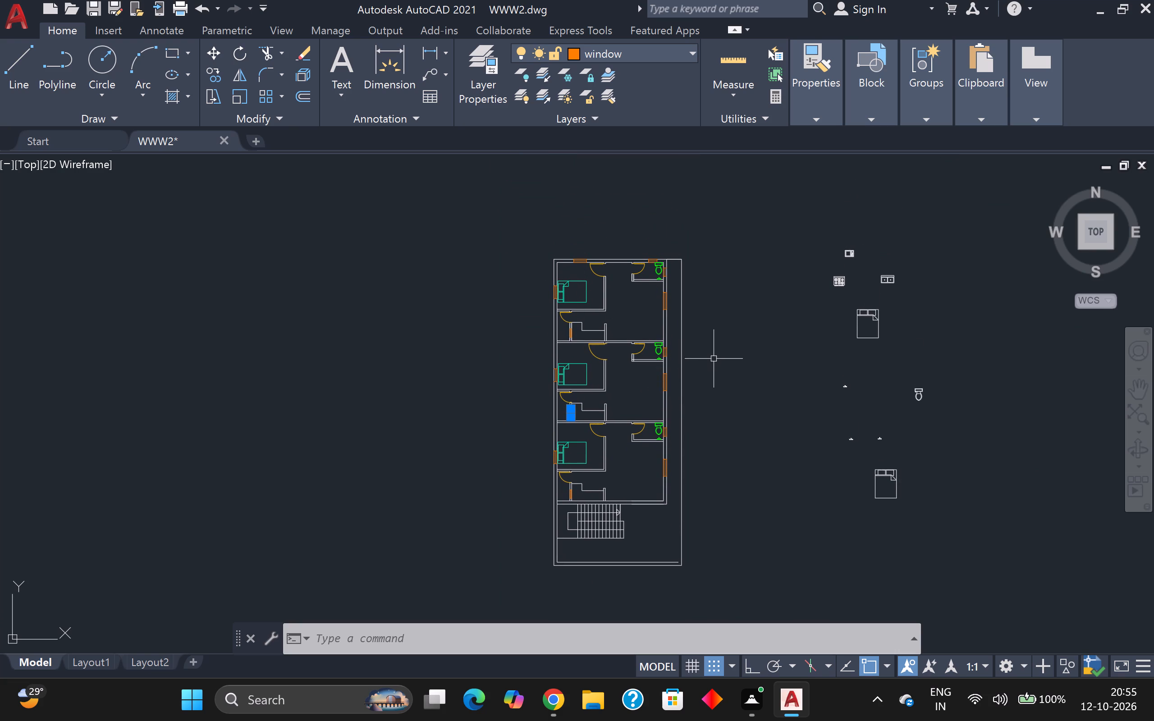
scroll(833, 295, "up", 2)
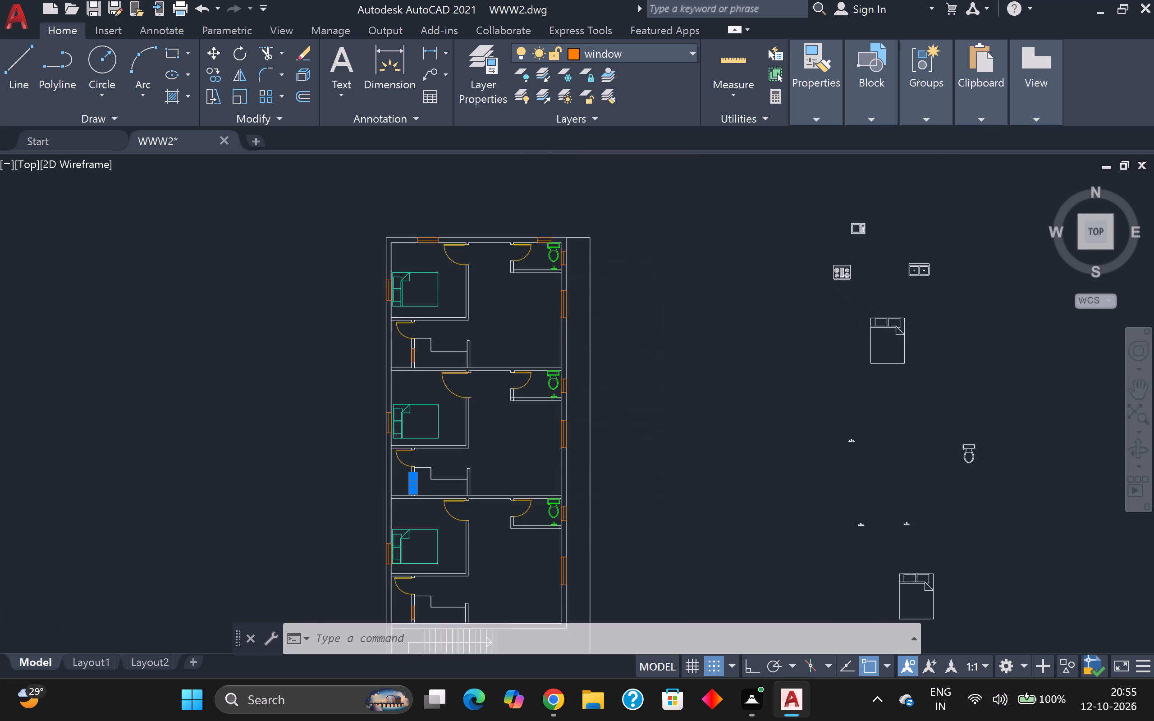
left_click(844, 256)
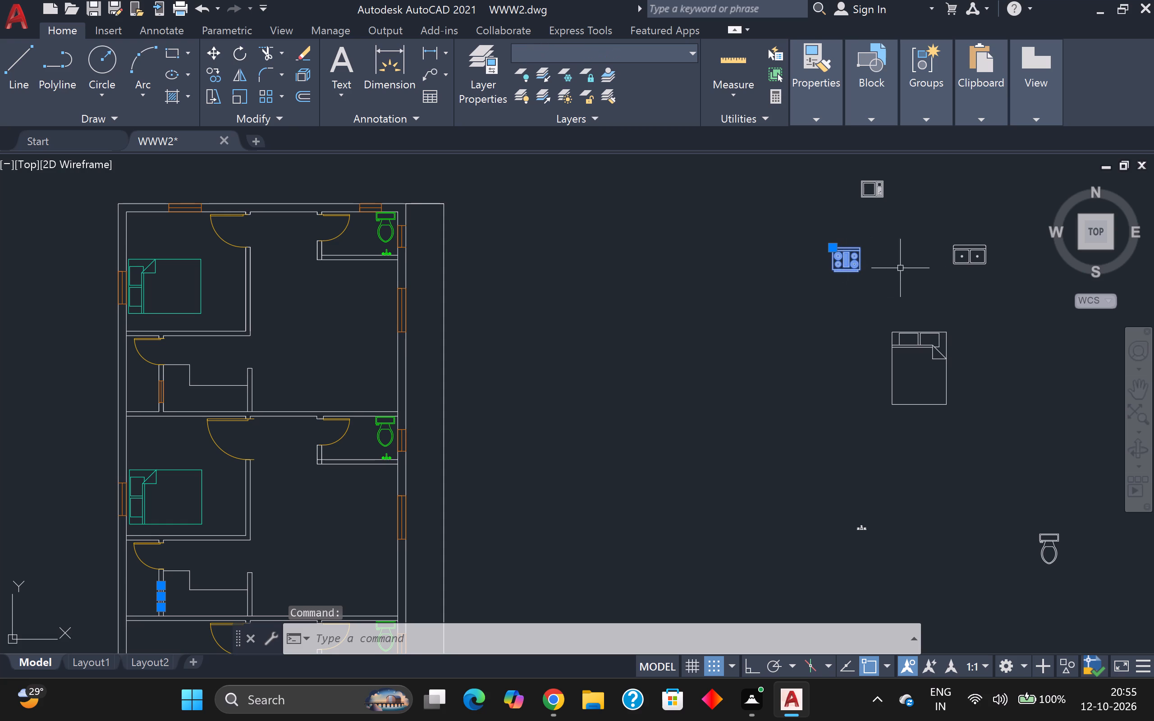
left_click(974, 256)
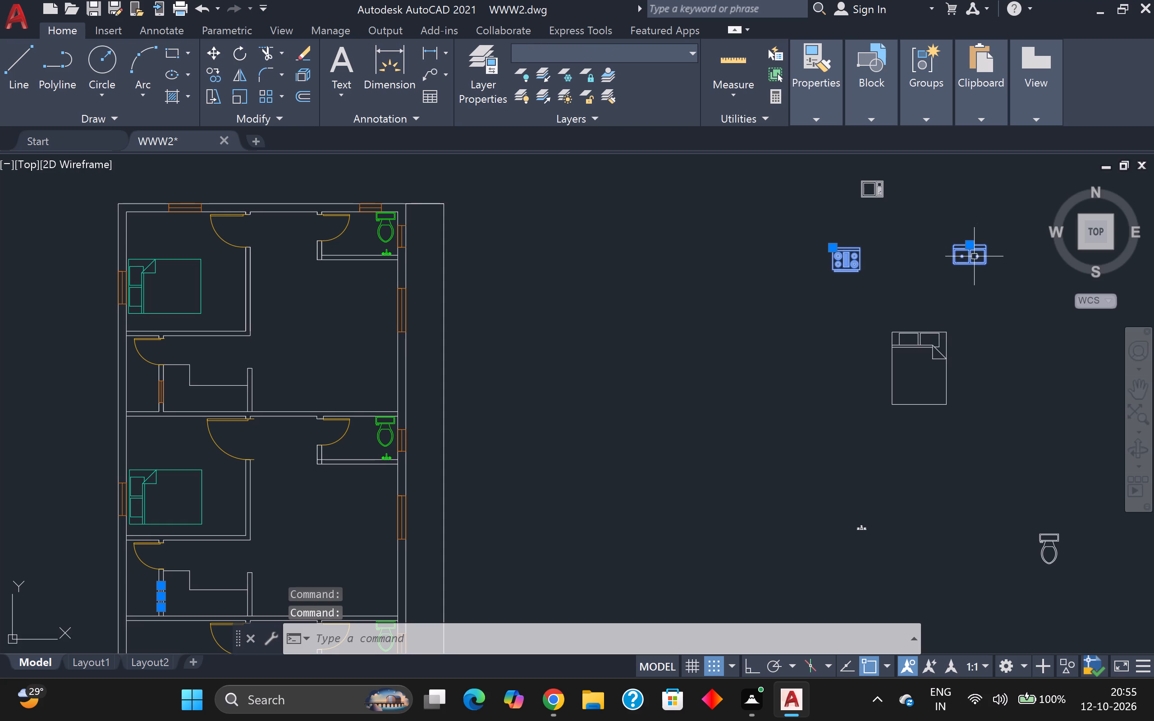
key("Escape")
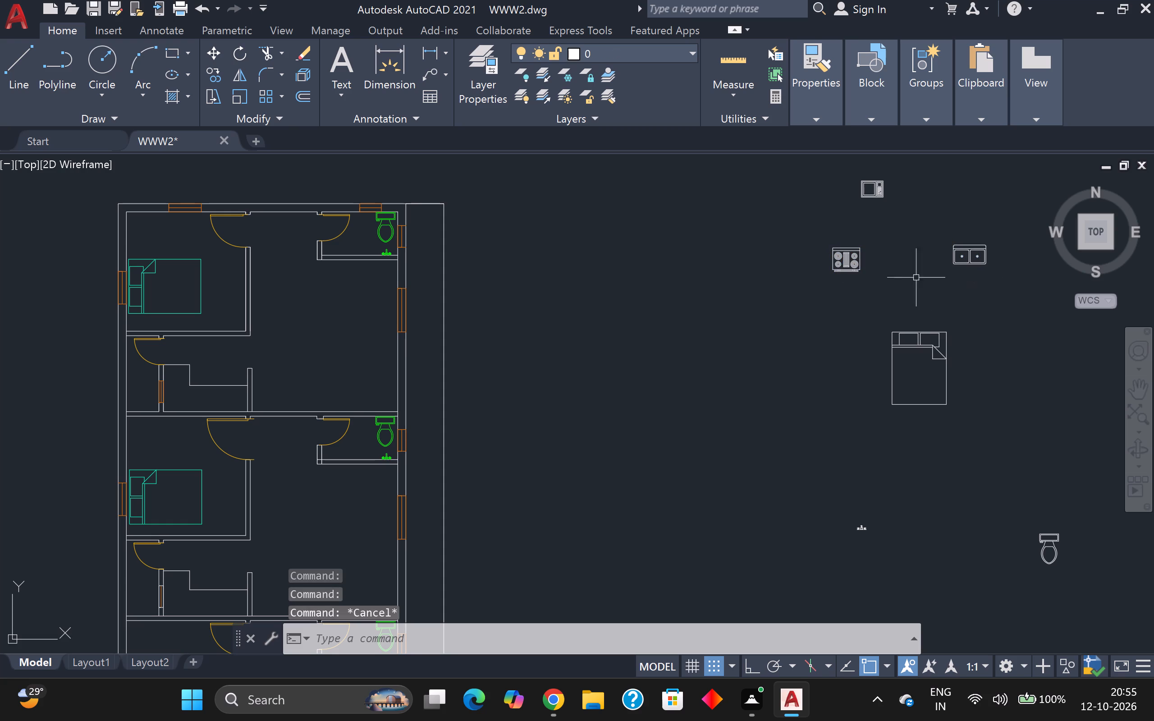
Move the stove block about 58' west and 13' south onto the lower run of the northern unit's kitchen counter.
left_click(857, 260)
key("m")
key("Return")
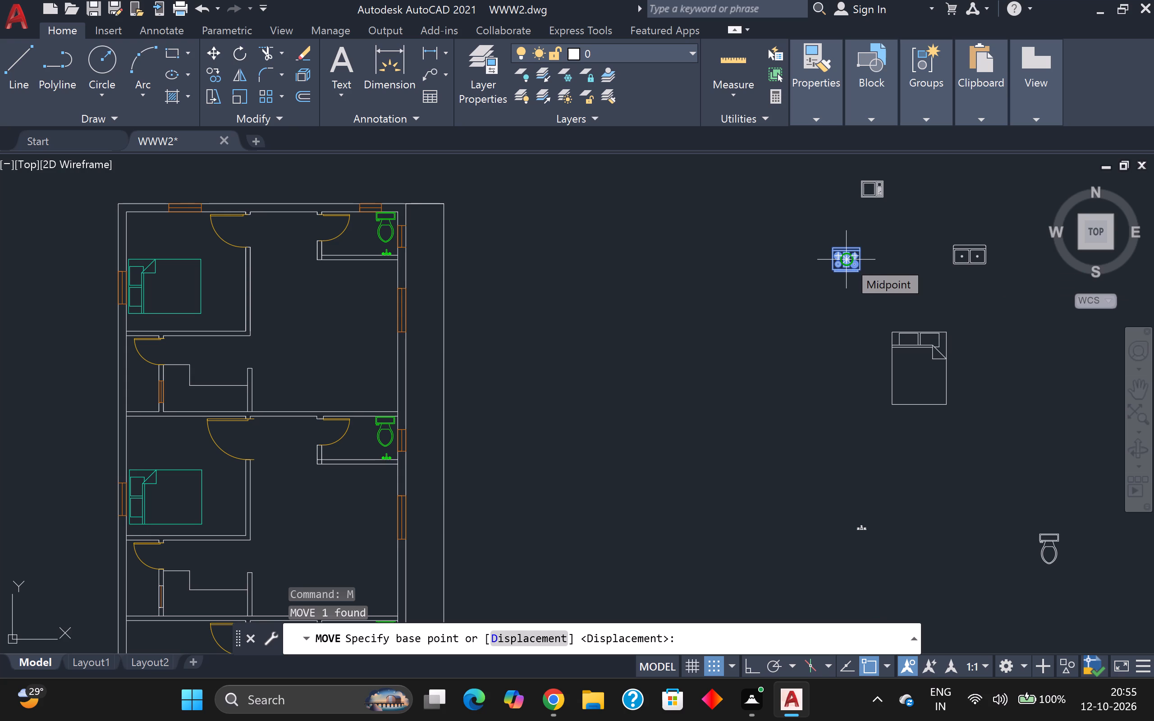
left_click(847, 260)
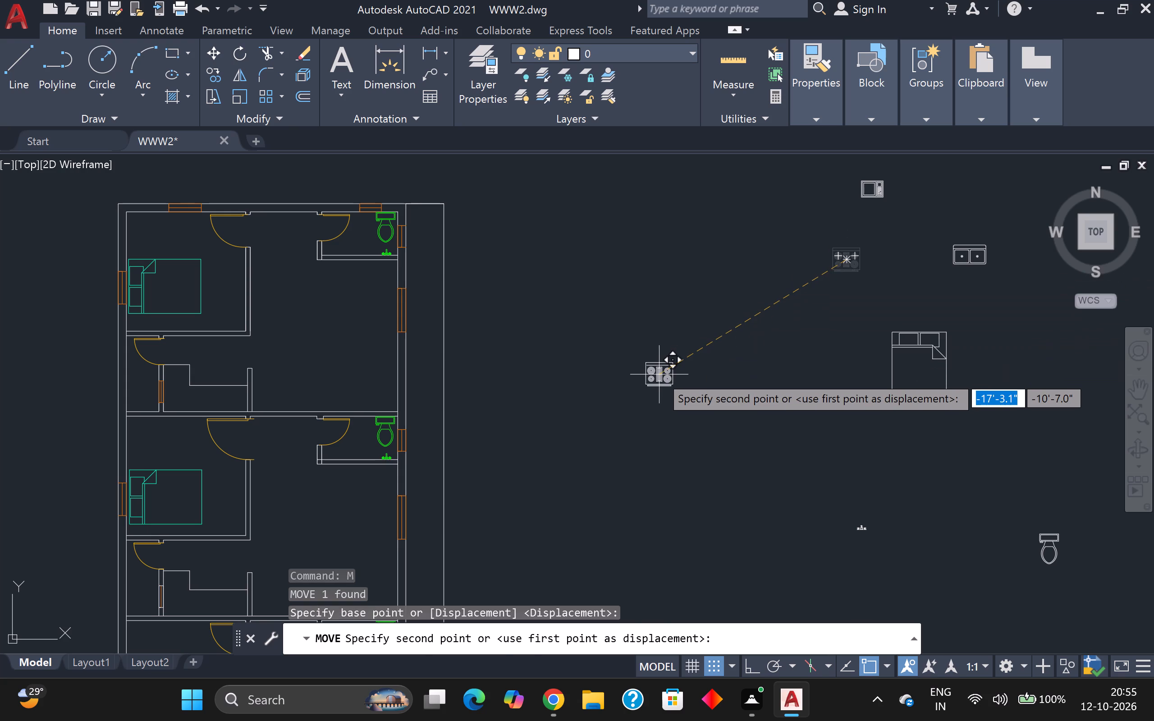
middle_click_drag(357, 379, 462, 381)
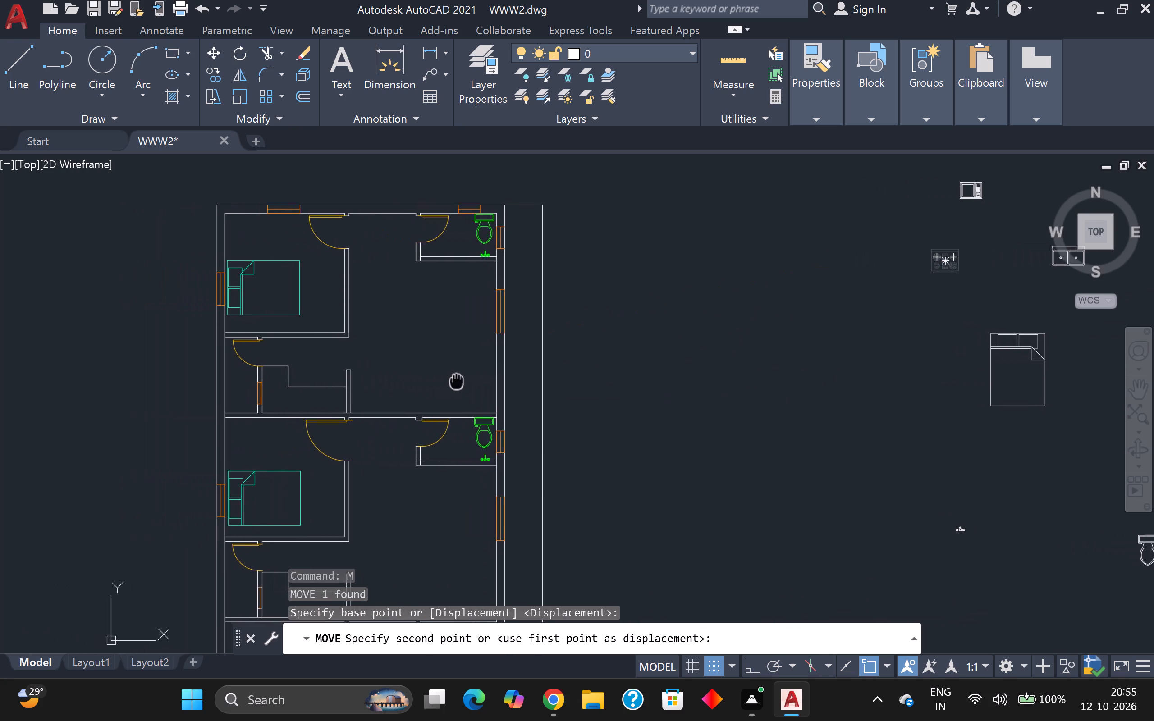
middle_click_drag(462, 381, 581, 344)
scroll(429, 362, "up", 2)
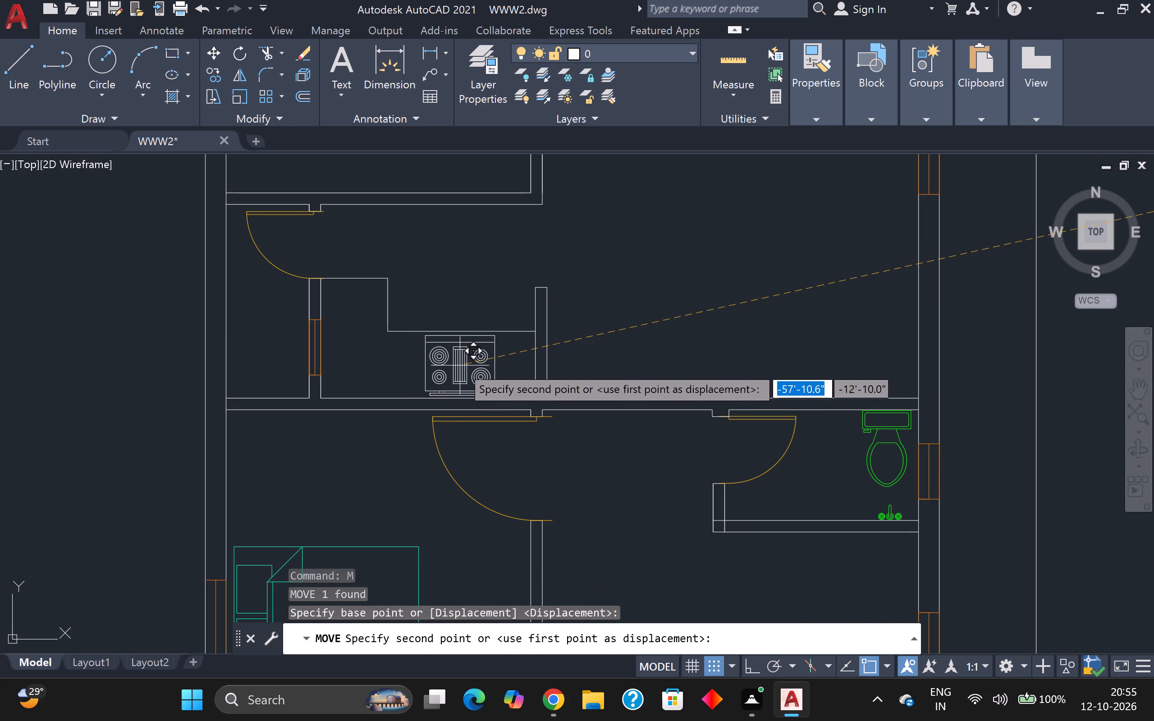
left_click(461, 364)
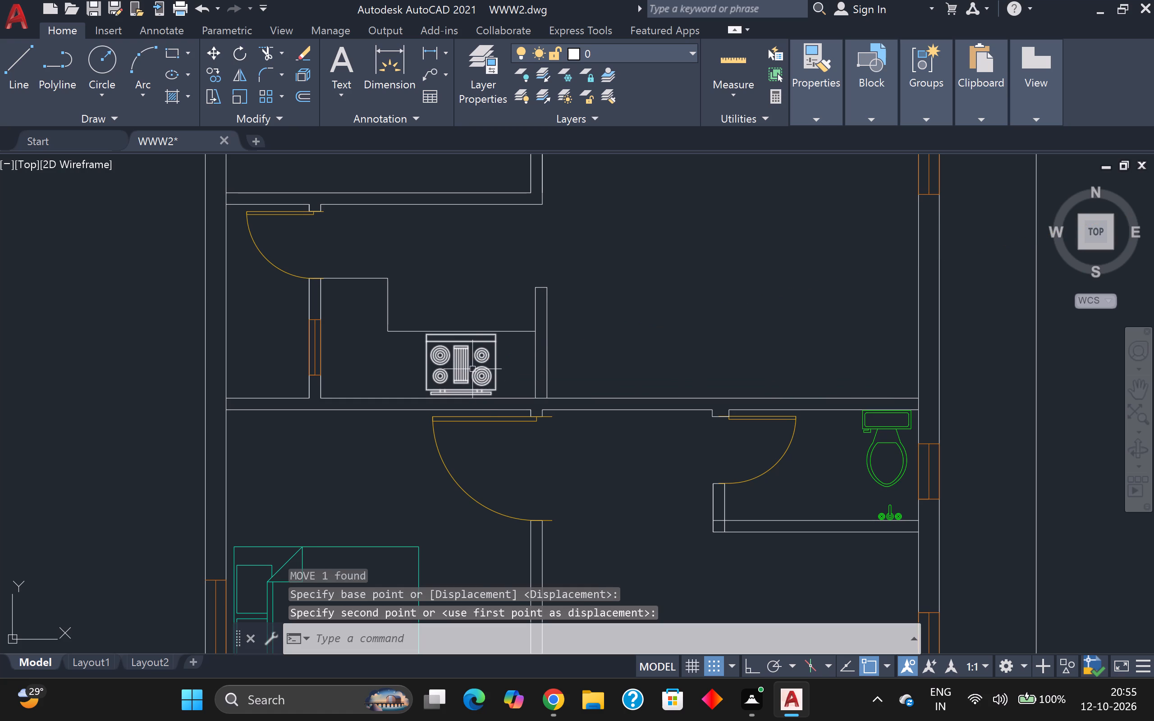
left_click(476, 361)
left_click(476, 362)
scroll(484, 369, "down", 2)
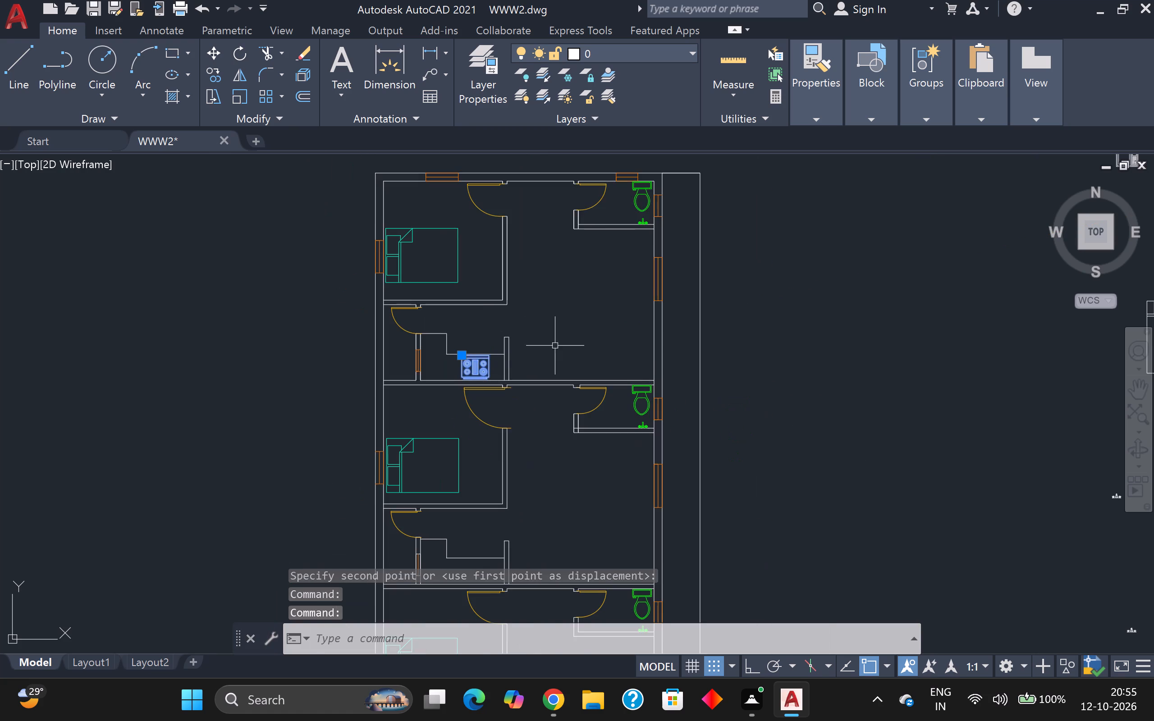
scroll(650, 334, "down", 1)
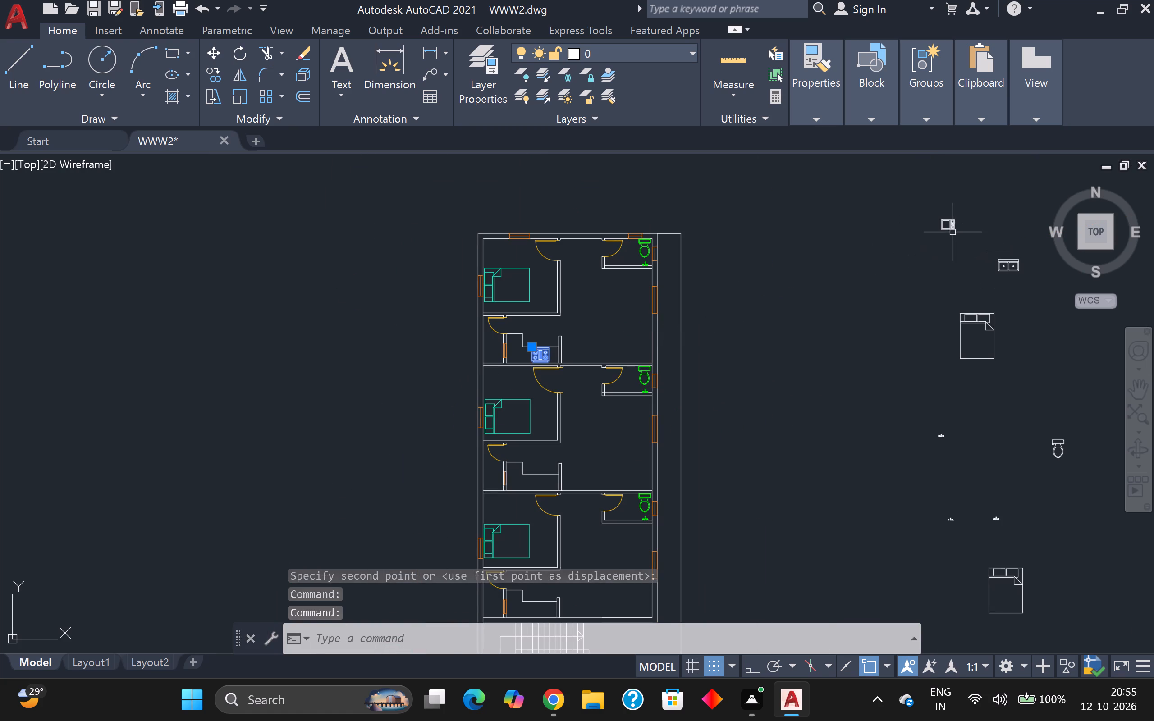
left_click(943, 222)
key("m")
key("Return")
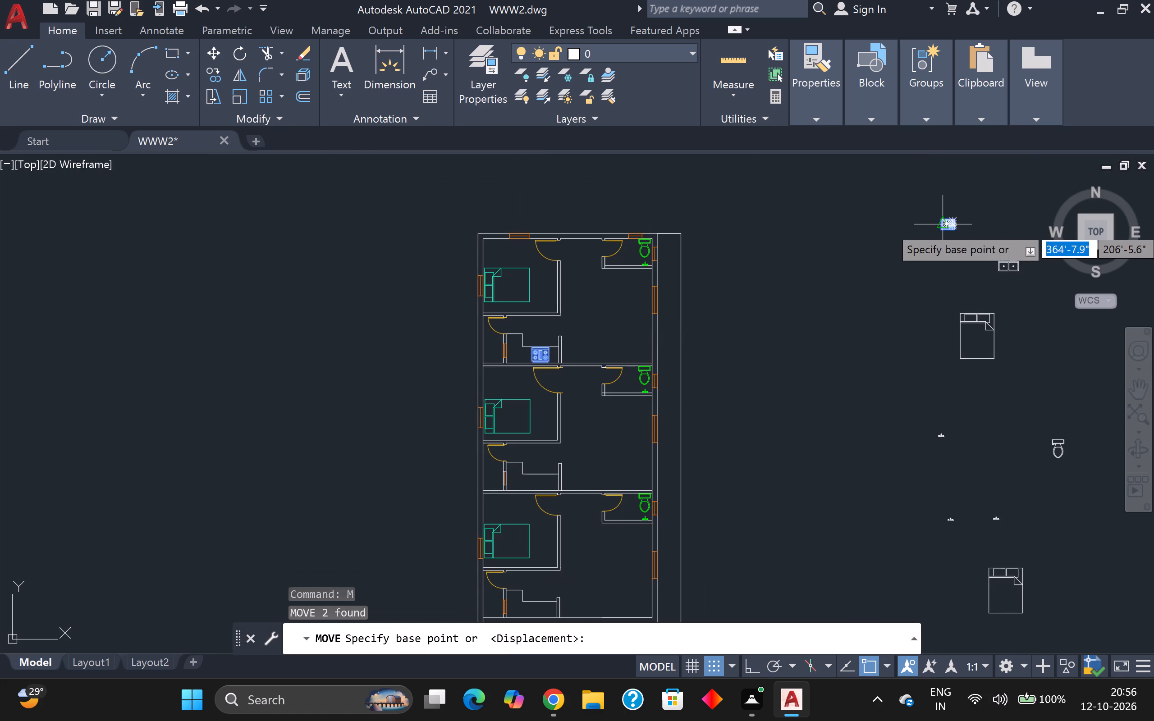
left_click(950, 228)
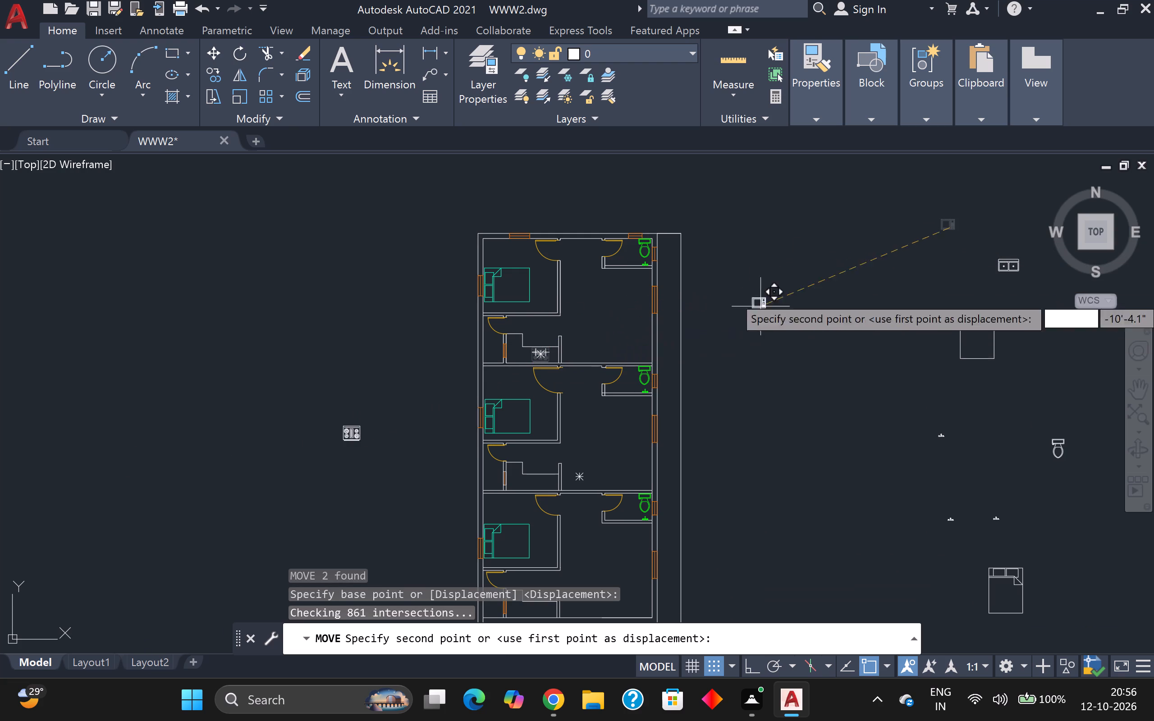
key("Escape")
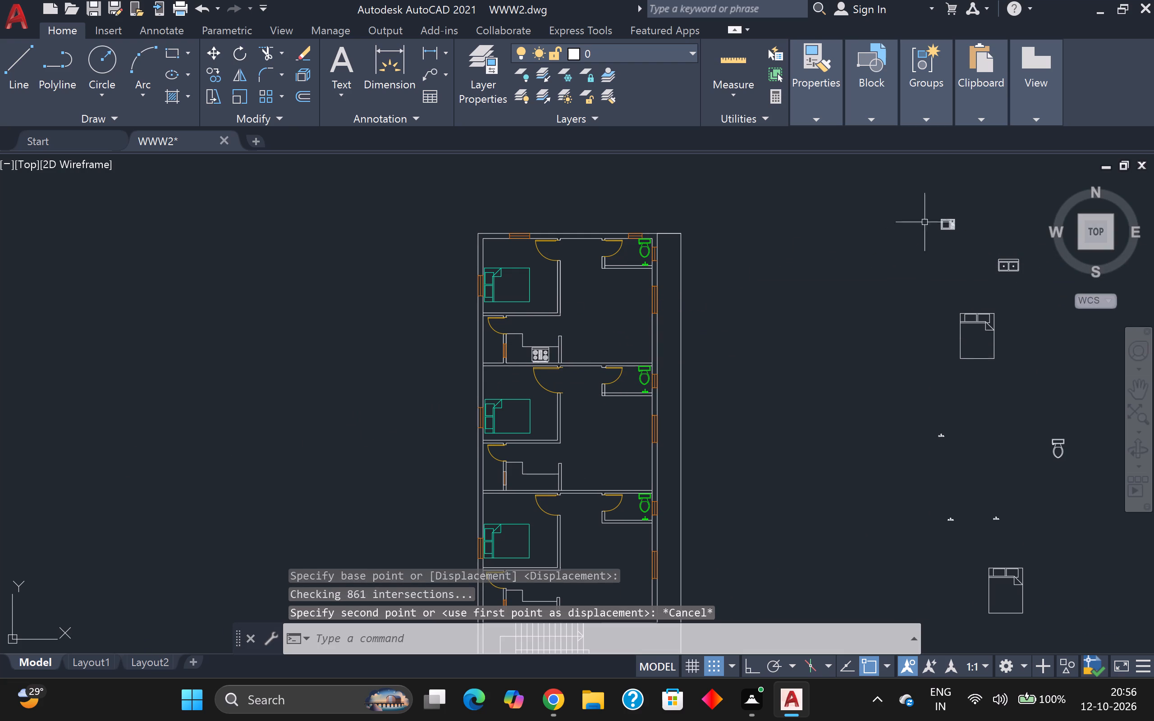
Move the microwave block about 64' west and 19.5' south into the southwest corner of the northern unit's kitchen counter.
left_click(945, 221)
key("m")
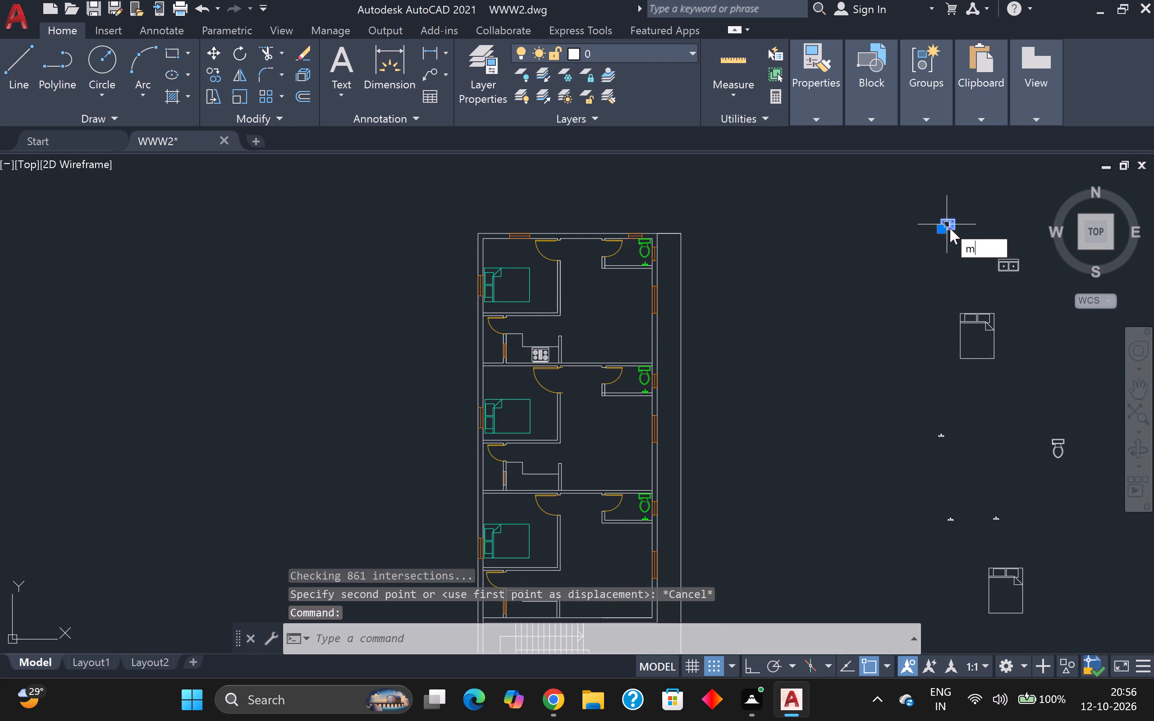
key("Return")
left_click(955, 226)
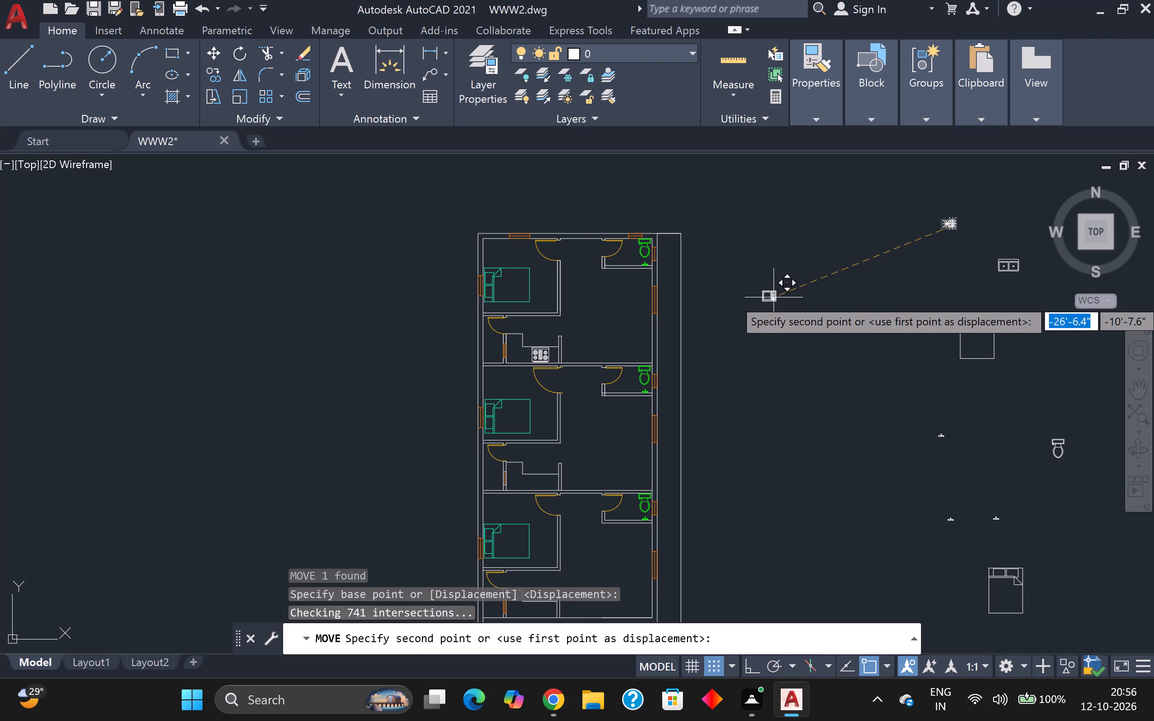
scroll(765, 299, "up", 1)
scroll(507, 357, "up", 2)
middle_click_drag(298, 377, 387, 376)
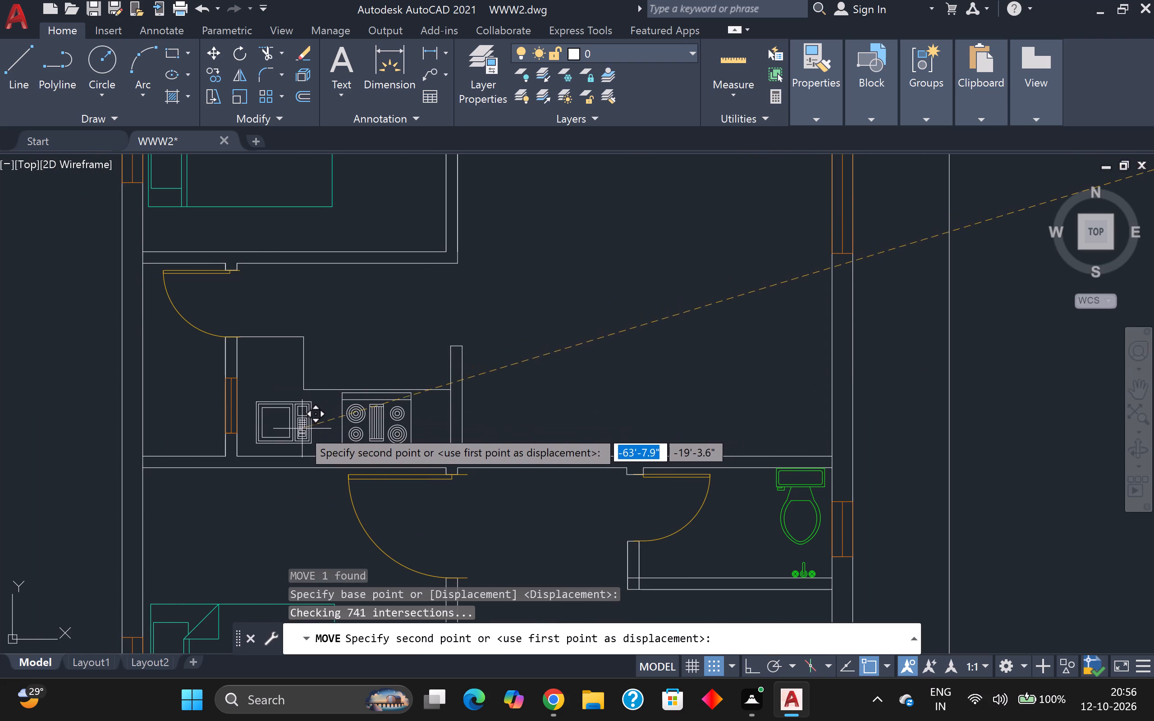
left_click(291, 436)
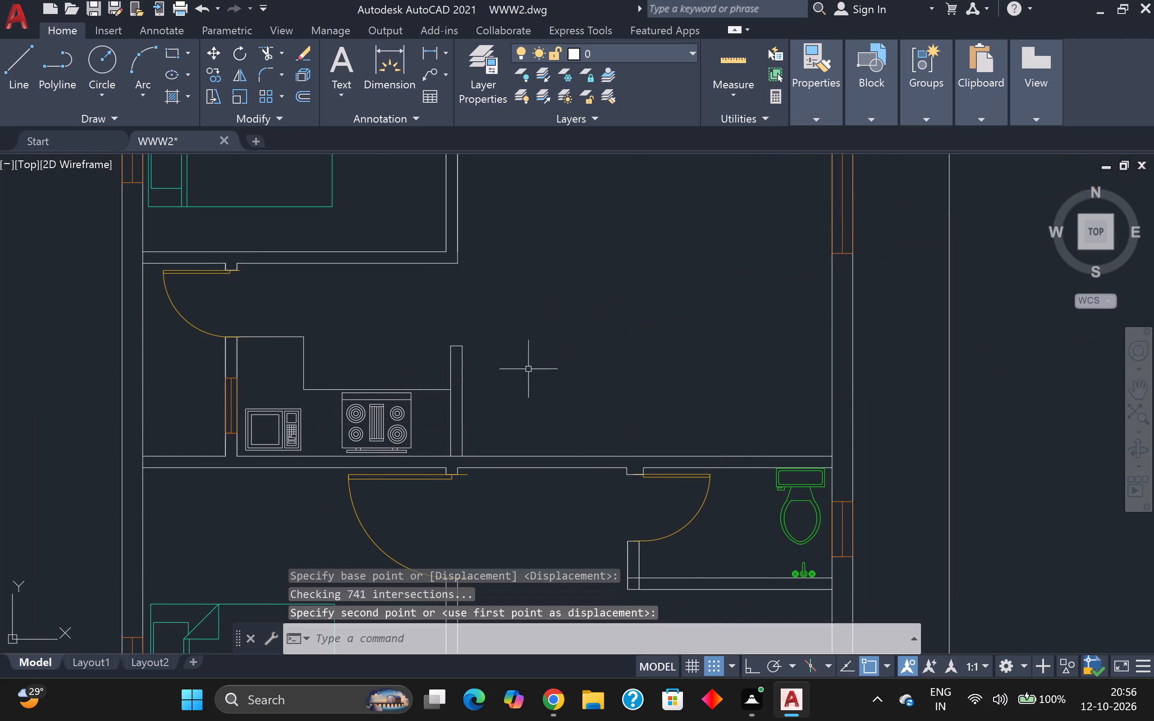
Rotate the double-bowl sink block east of the plan by 90° with Ortho on.
scroll(627, 335, "down", 1)
middle_click_drag(685, 283, 544, 370)
scroll(799, 330, "down", 1)
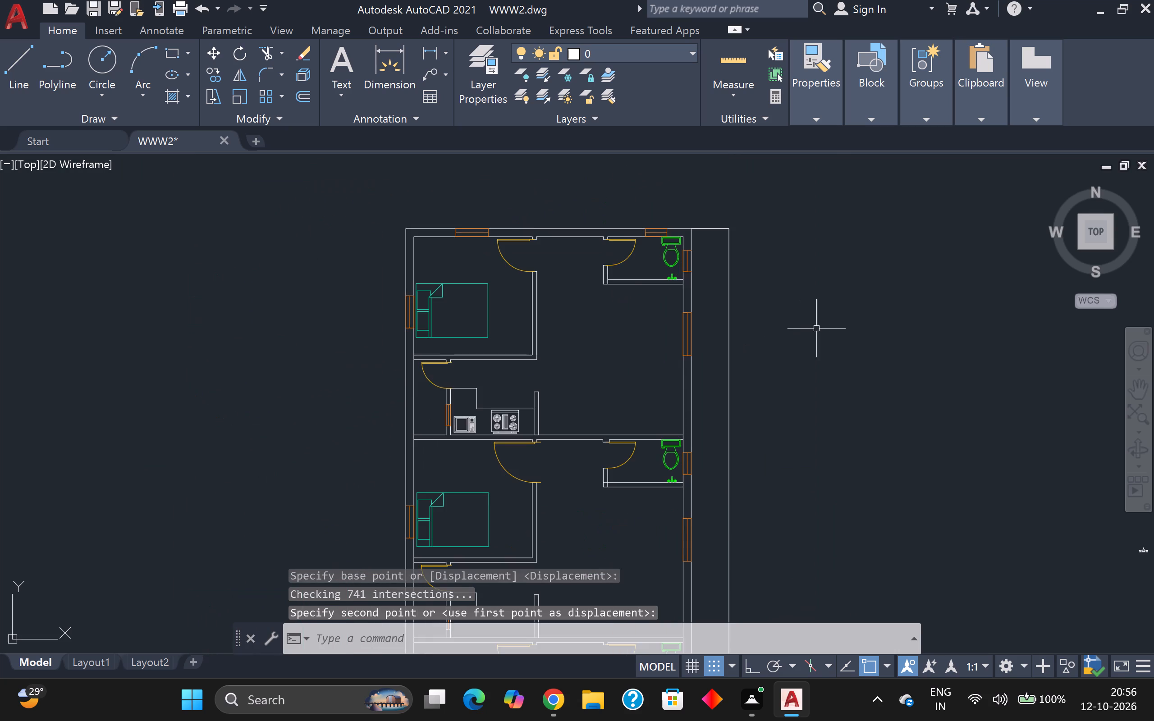
scroll(831, 328, "down", 1)
middle_click_drag(831, 329, 642, 311)
scroll(872, 290, "up", 2)
left_click(963, 255)
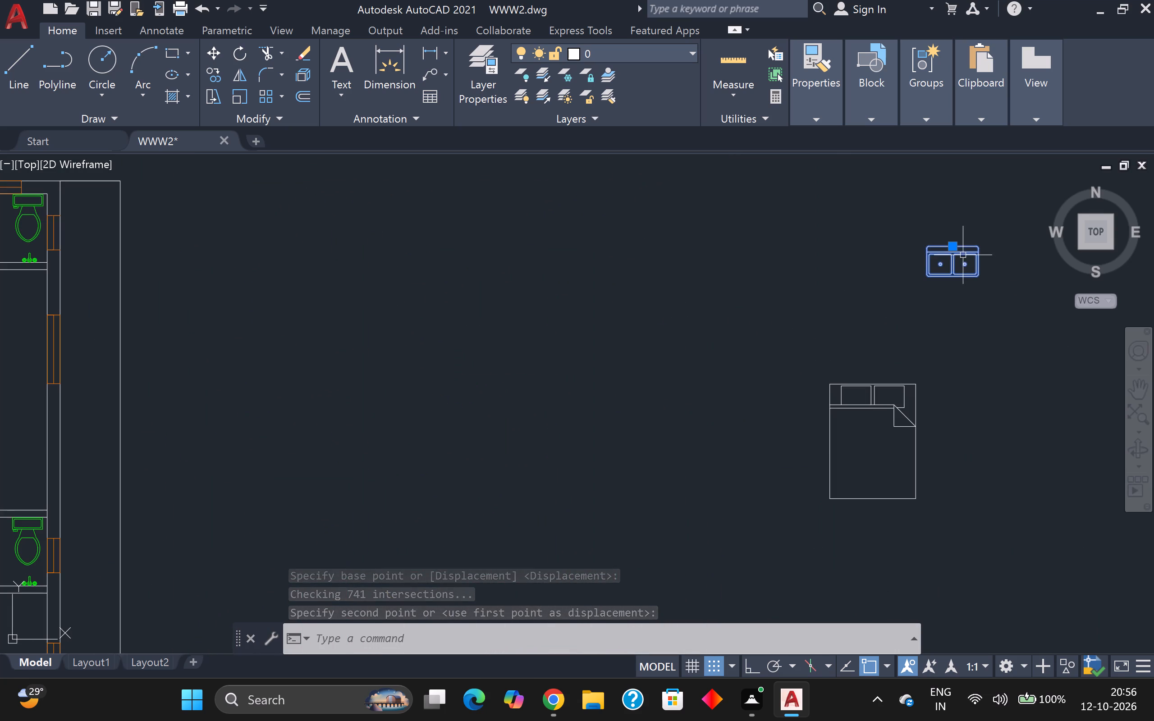
type("ro")
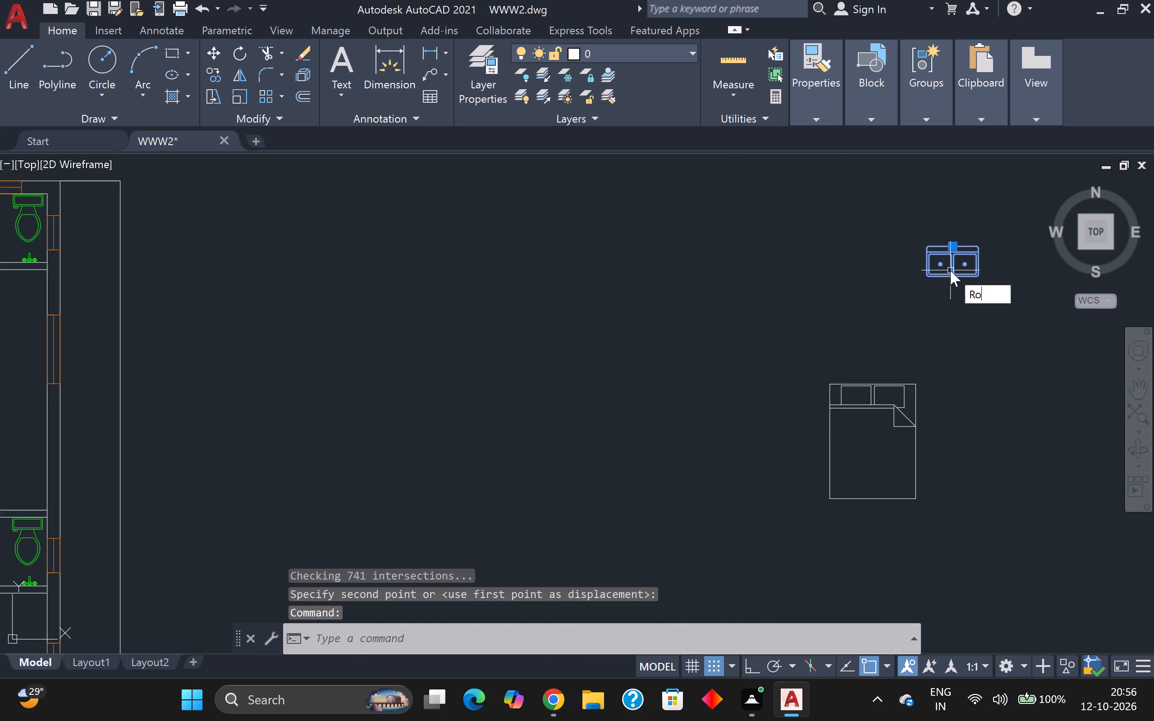
key("Return")
left_click_drag(954, 262, 954, 257)
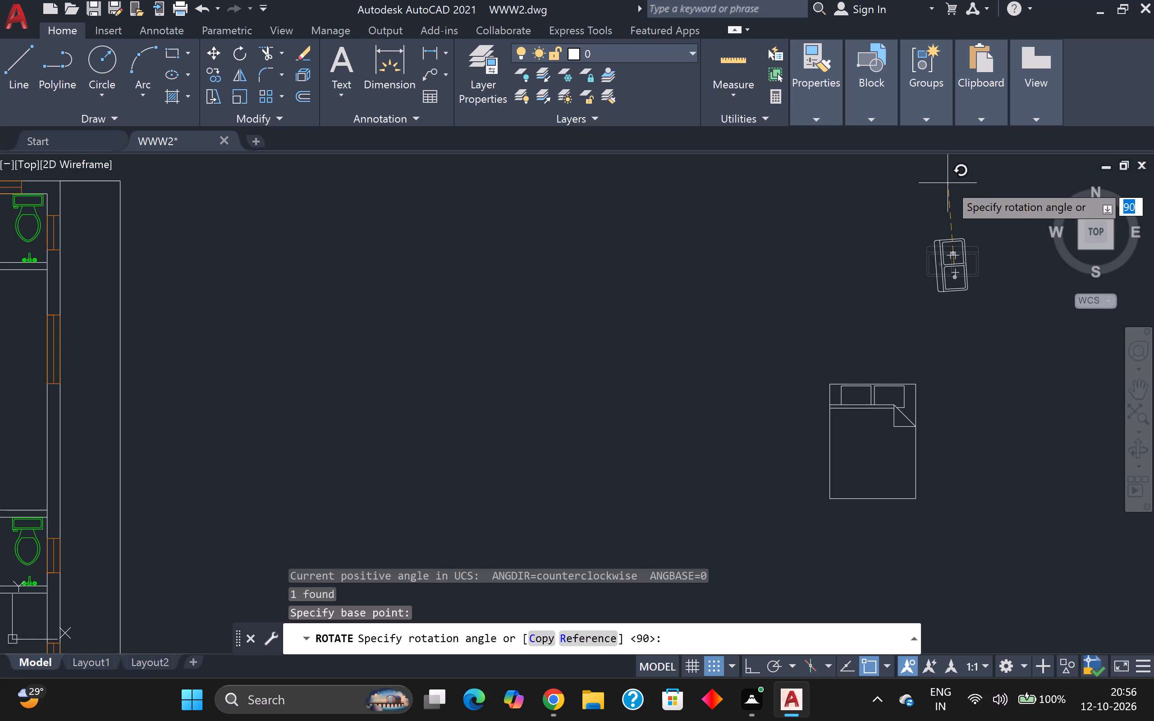
key("F8")
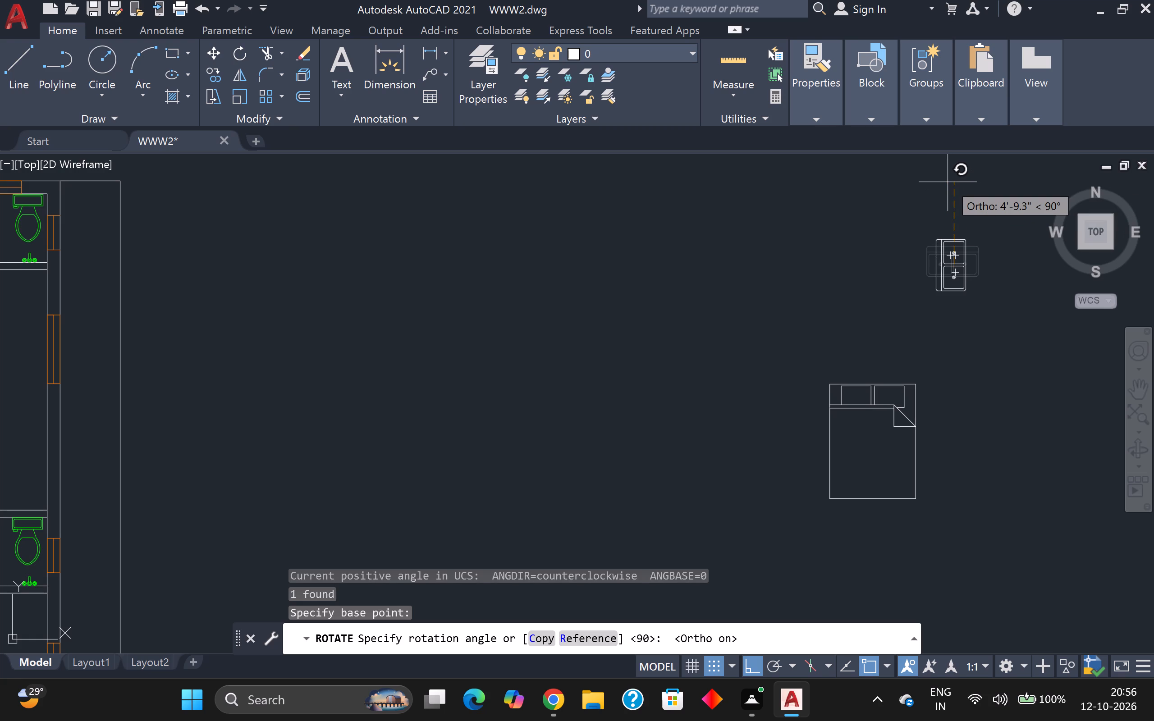
left_click(948, 182)
Move the rotated sink, with Ortho off, about 73' west and 11.5' south onto the northern unit's counter beside the partition window.
left_click(947, 253)
left_click(945, 257)
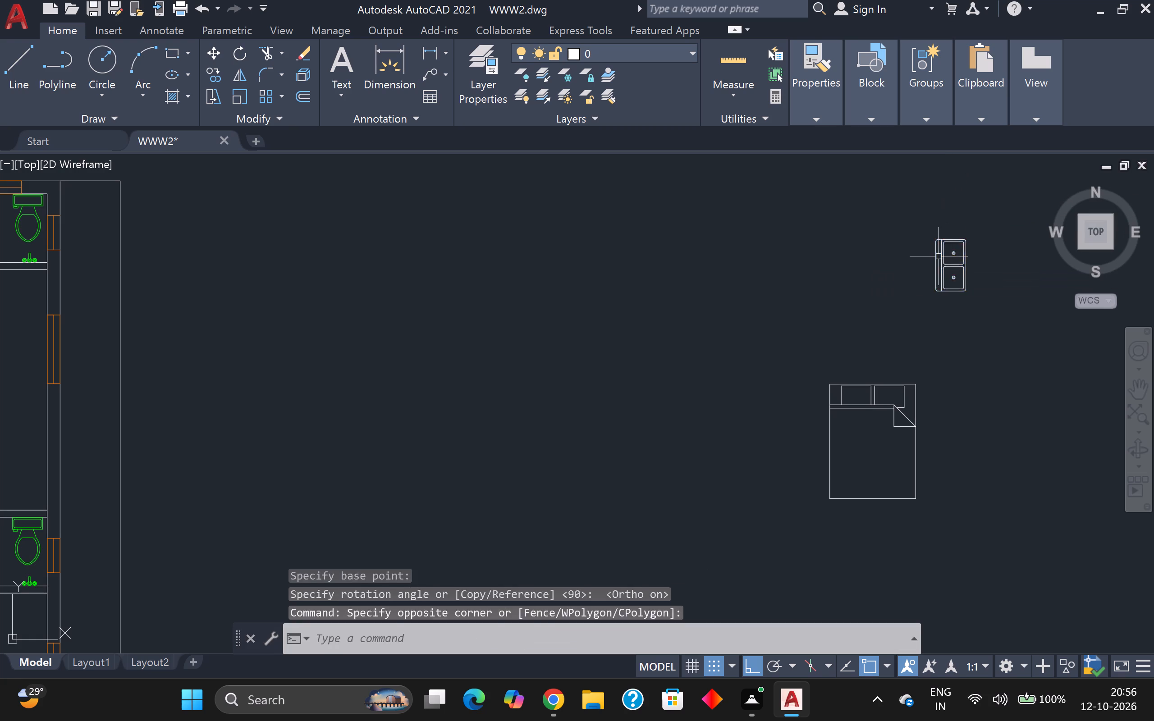
left_click(939, 256)
key("m")
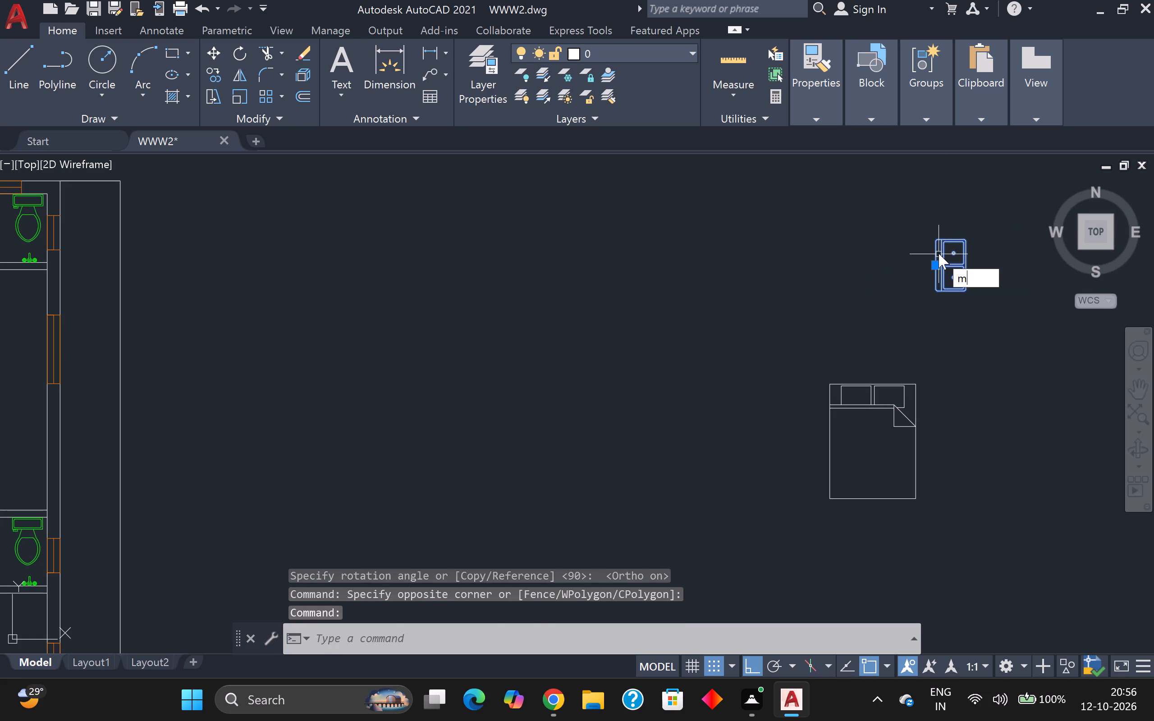
key("Return")
left_click(956, 254)
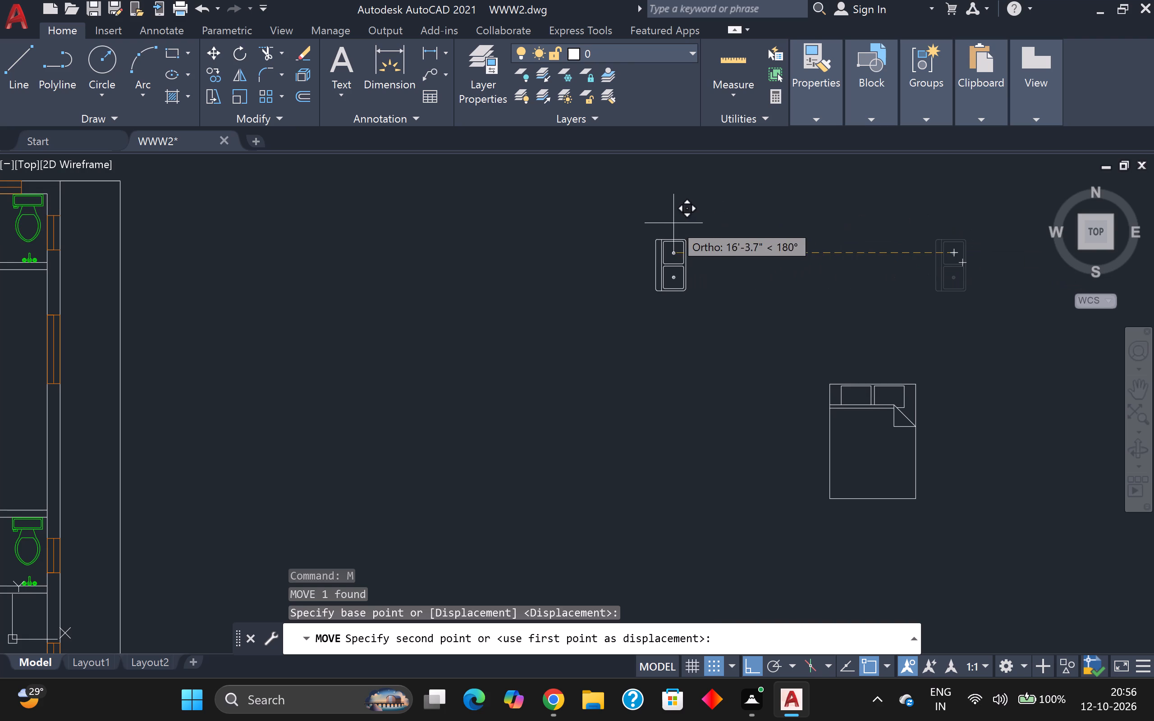
middle_click_drag(673, 222, 774, 278)
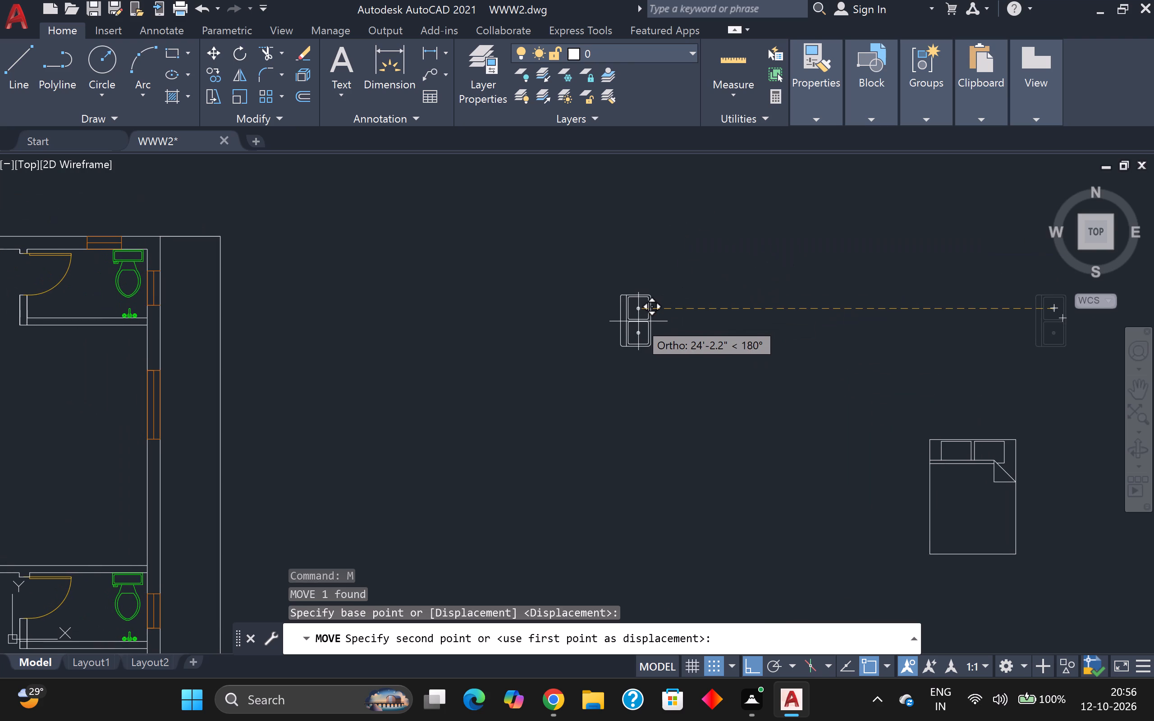
key("F8")
scroll(553, 340, "down", 2)
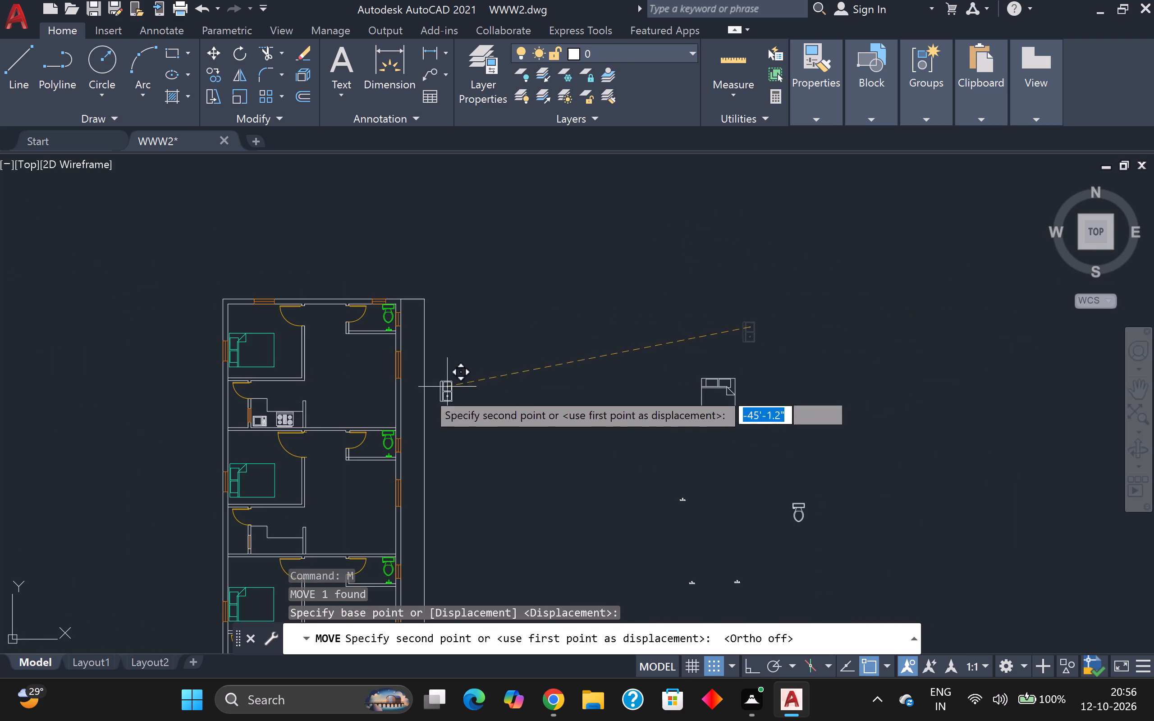
scroll(297, 402, "up", 2)
middle_click_drag(289, 402, 463, 347)
scroll(347, 368, "up", 2)
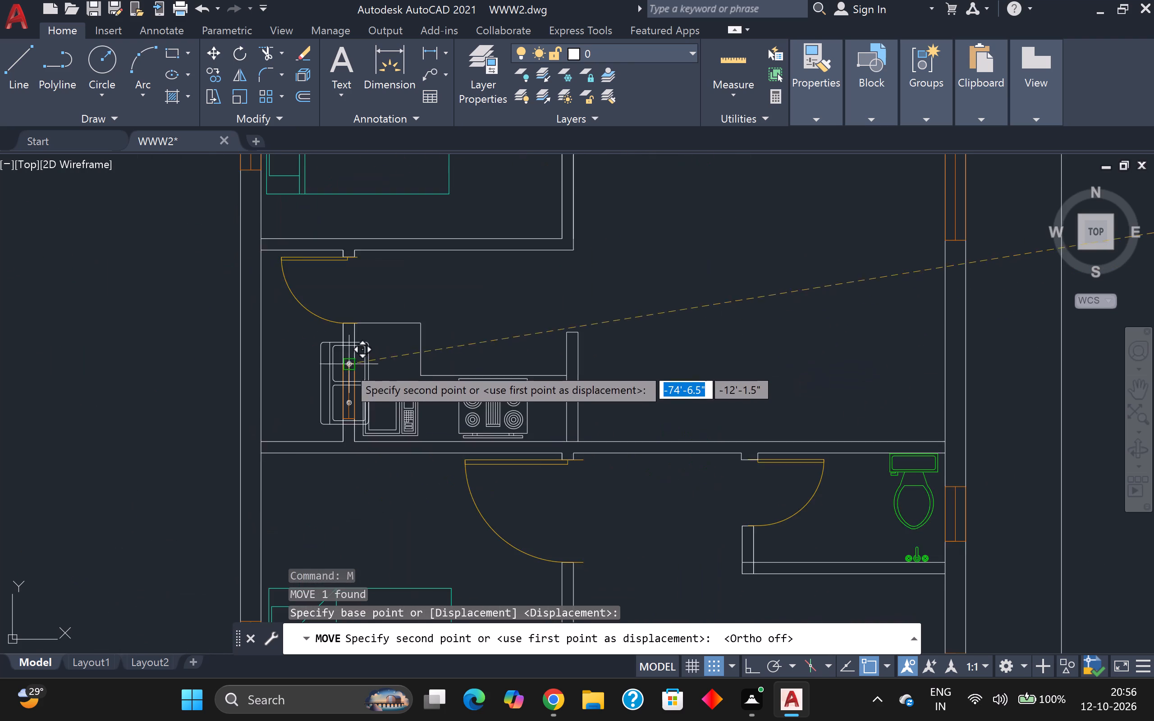
scroll(416, 326, "down", 1)
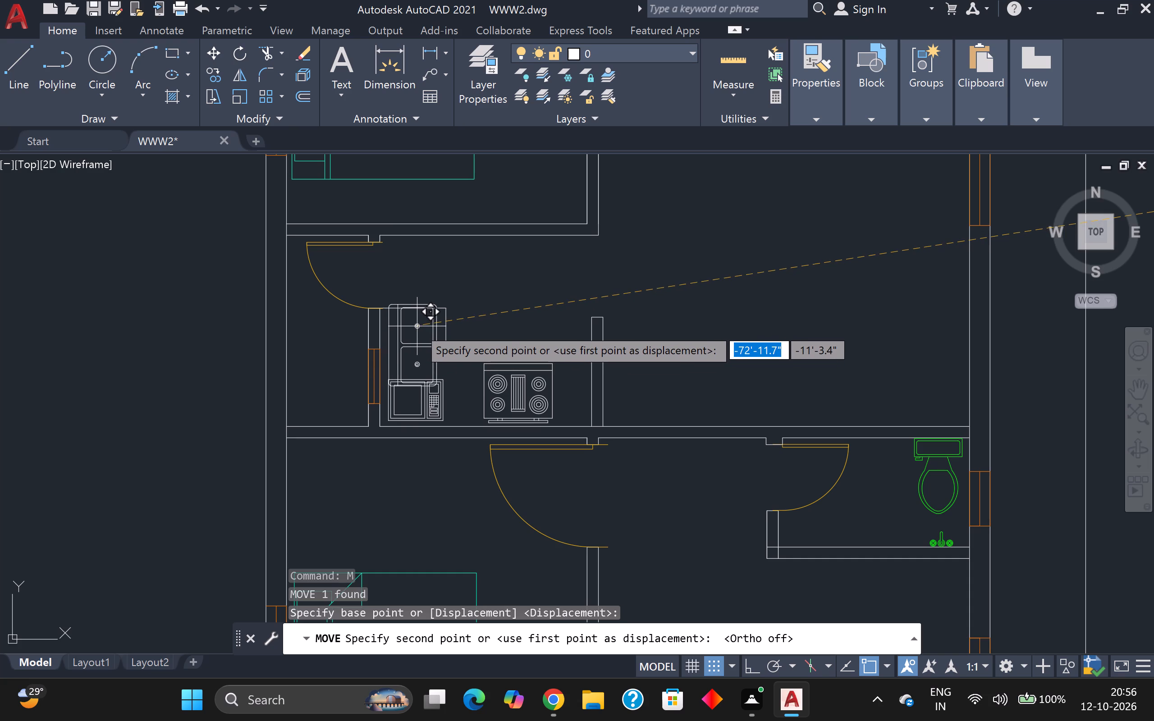
left_click(415, 330)
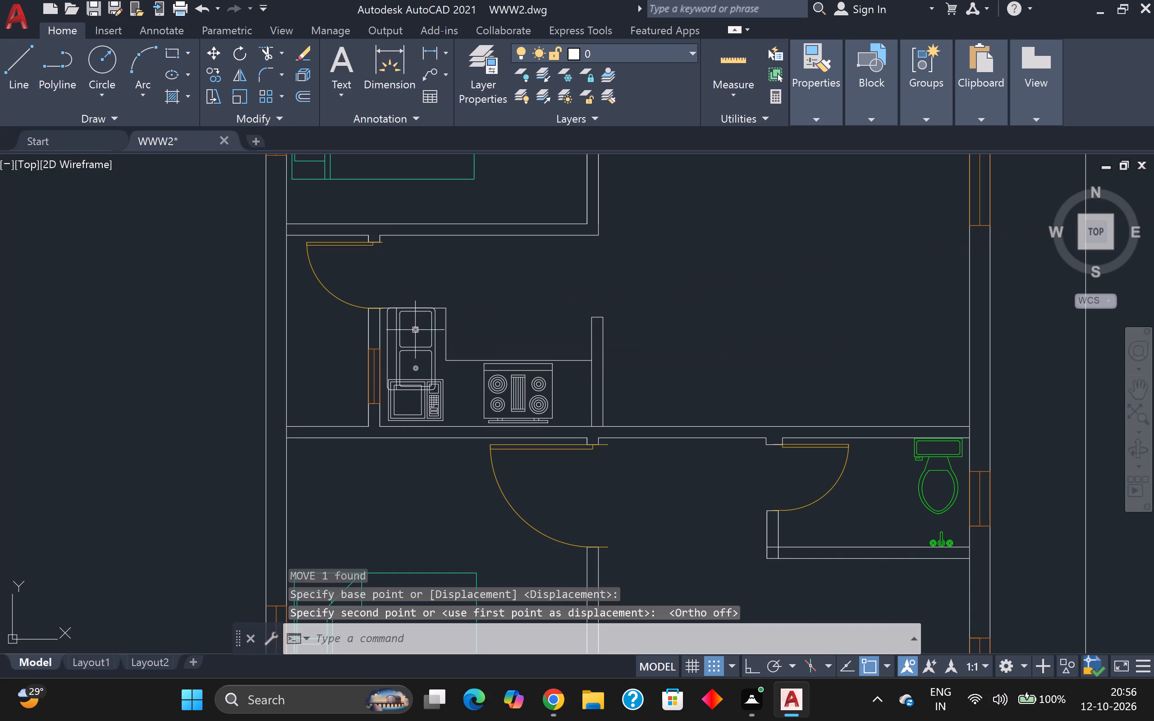
Scale the sink block on the northern unit's counter down by a factor of about 0.8.
left_click(432, 347)
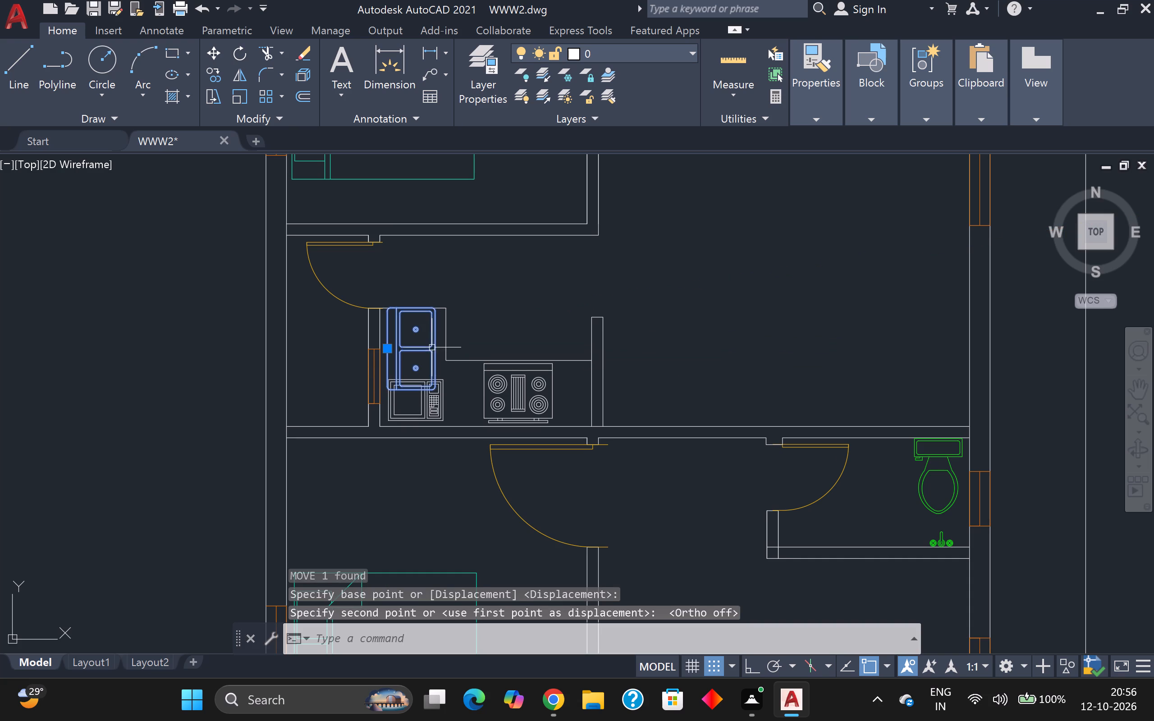
type("sc")
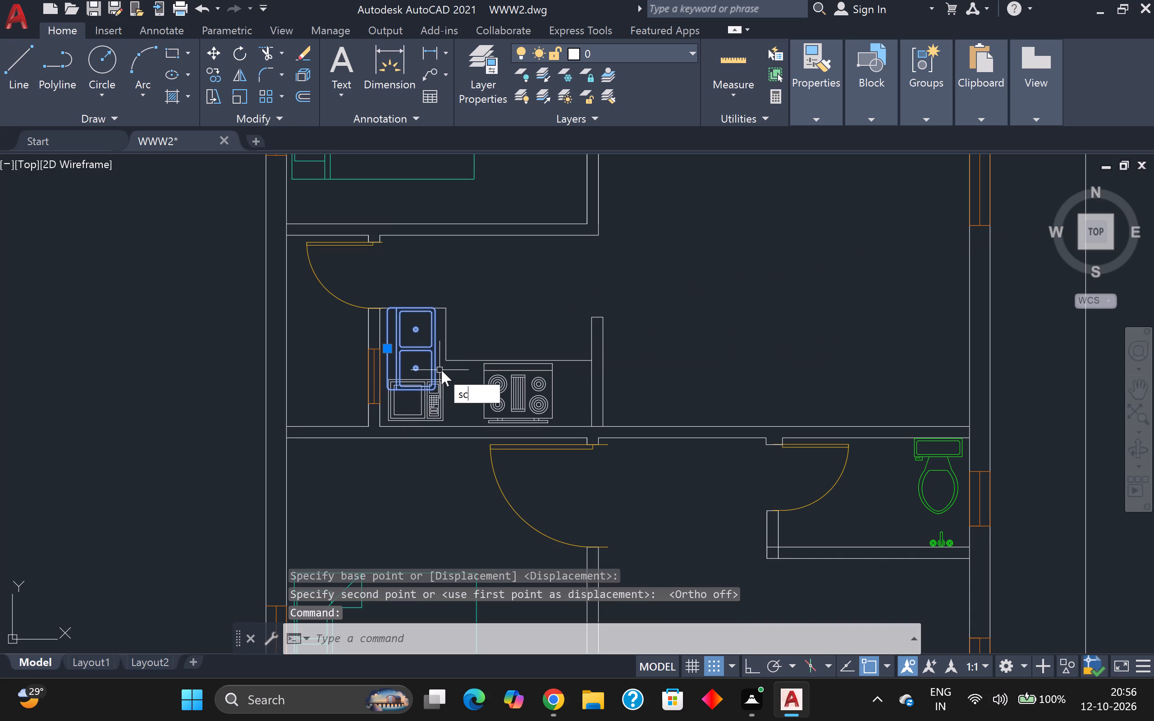
key("Return")
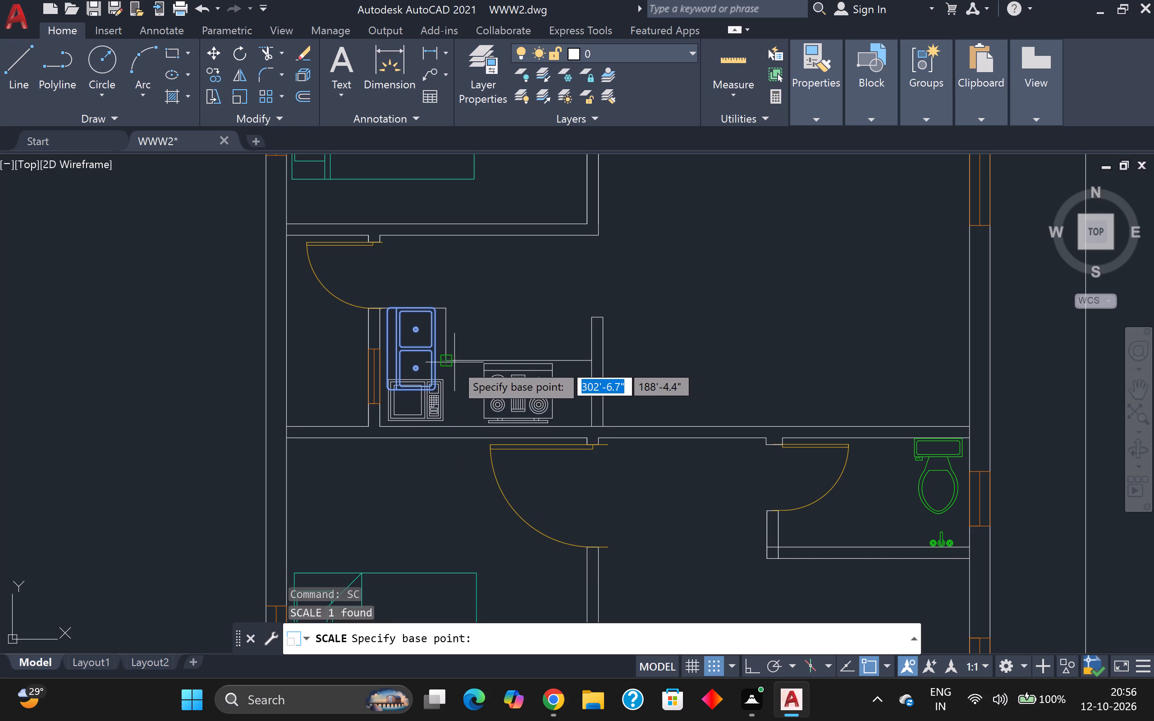
left_click(433, 380)
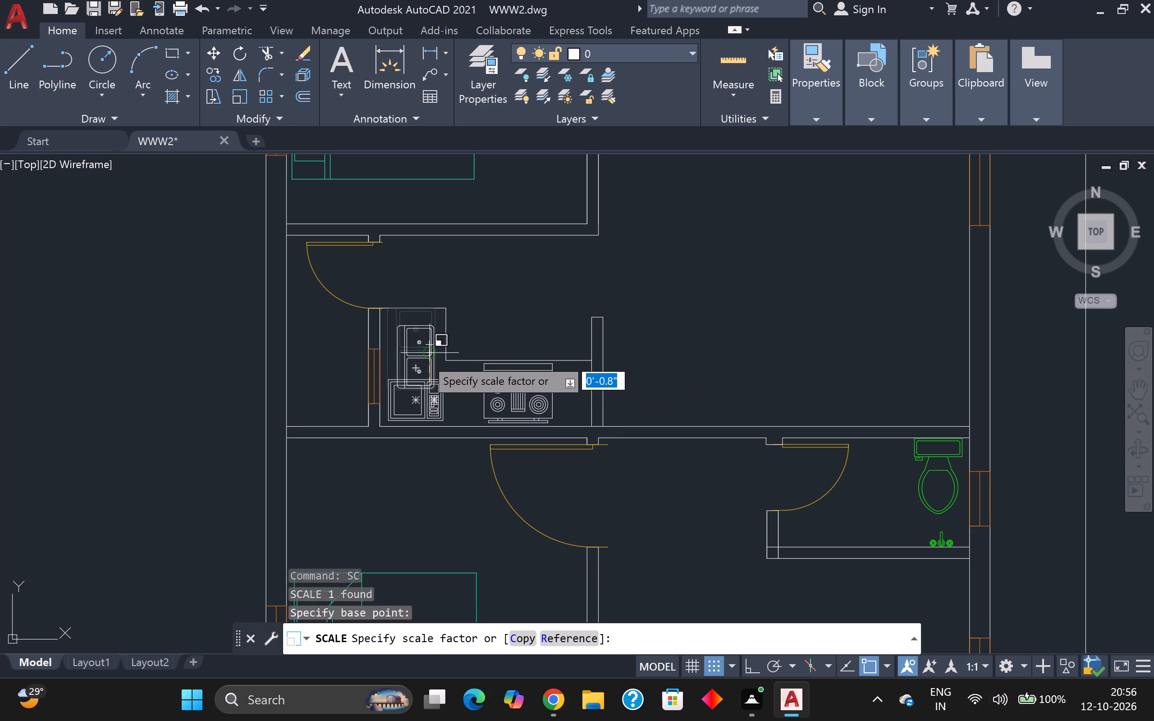
left_click(424, 359)
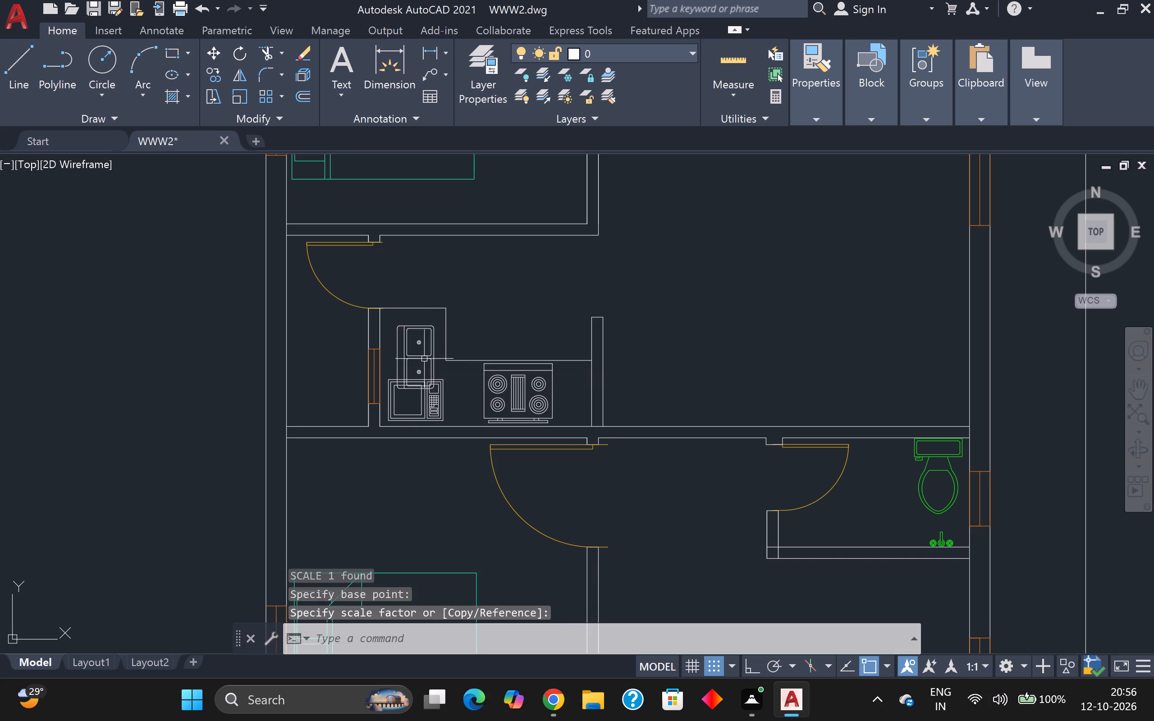
Move the sink about 5" west and 7" north into the counter's northwest corner, clear of the microwave.
left_click(427, 353)
left_click(430, 353)
left_click(436, 357)
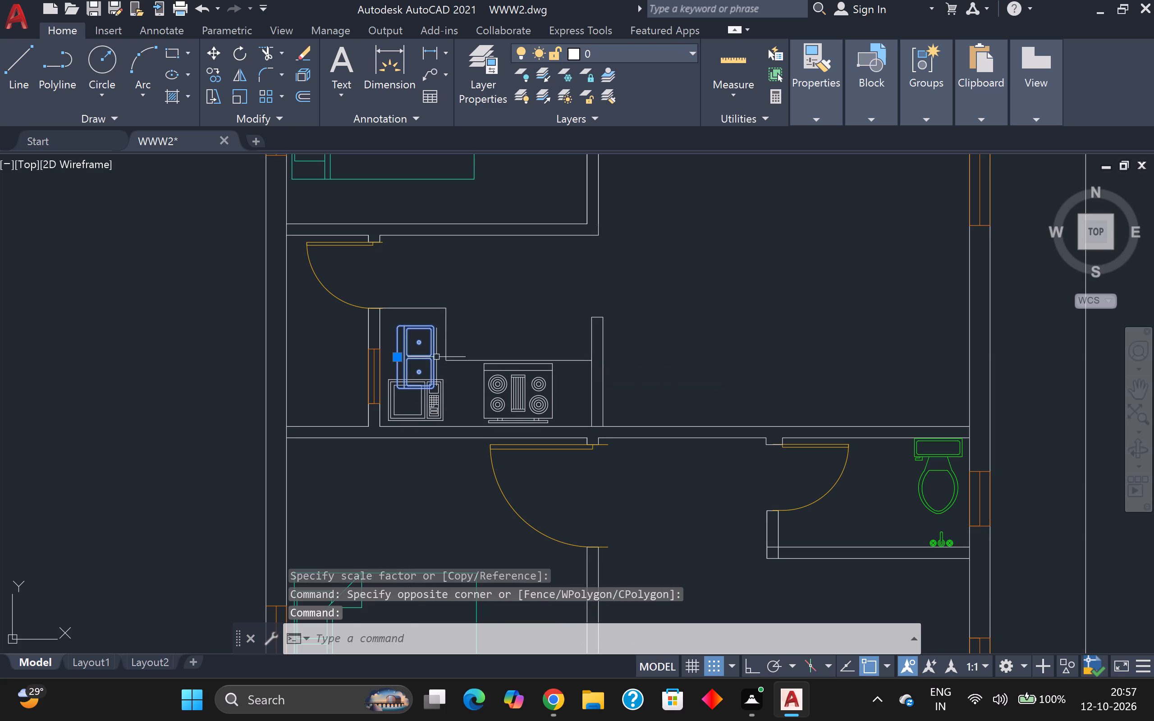
key("m")
key("Return")
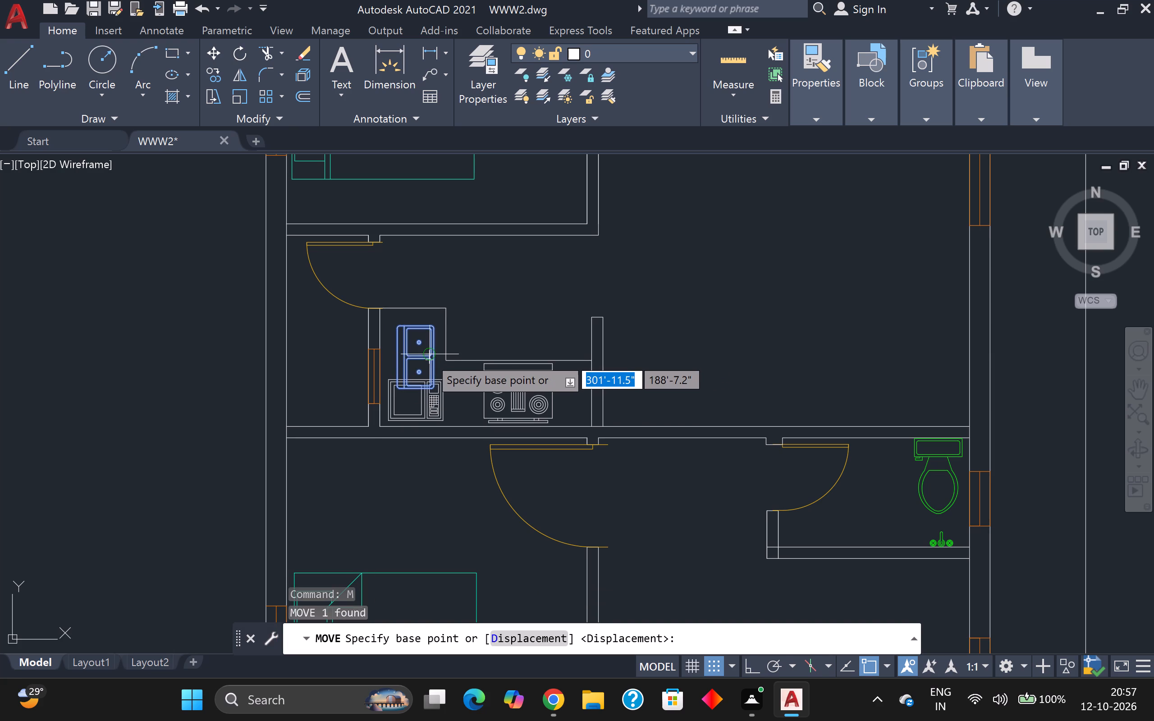
left_click(421, 358)
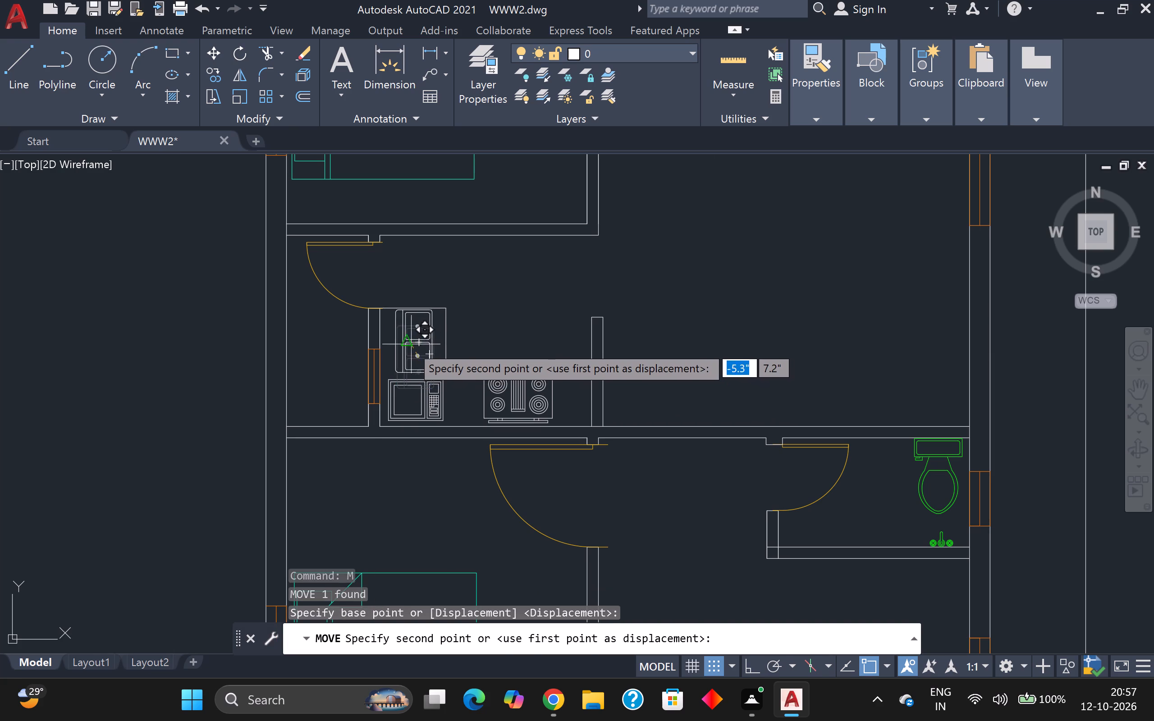
scroll(410, 344, "up", 2)
left_click(406, 342)
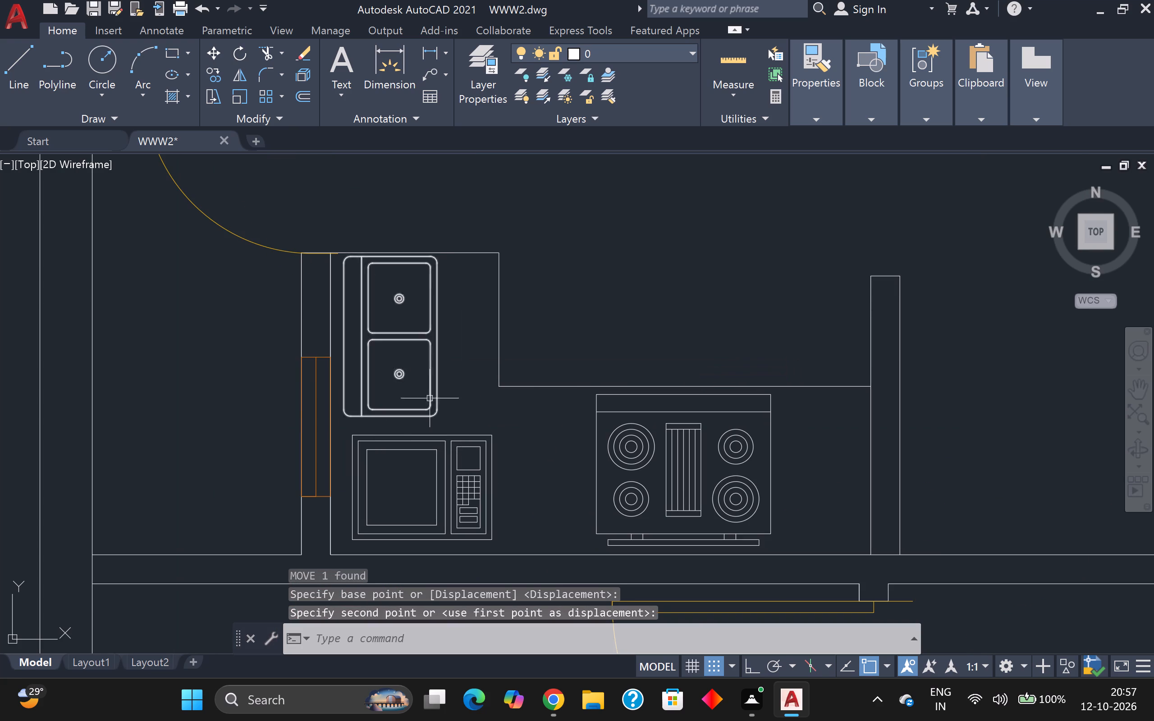
Scale the microwave block on the northern unit's counter down by a factor of about 0.7.
left_click(439, 439)
key("s")
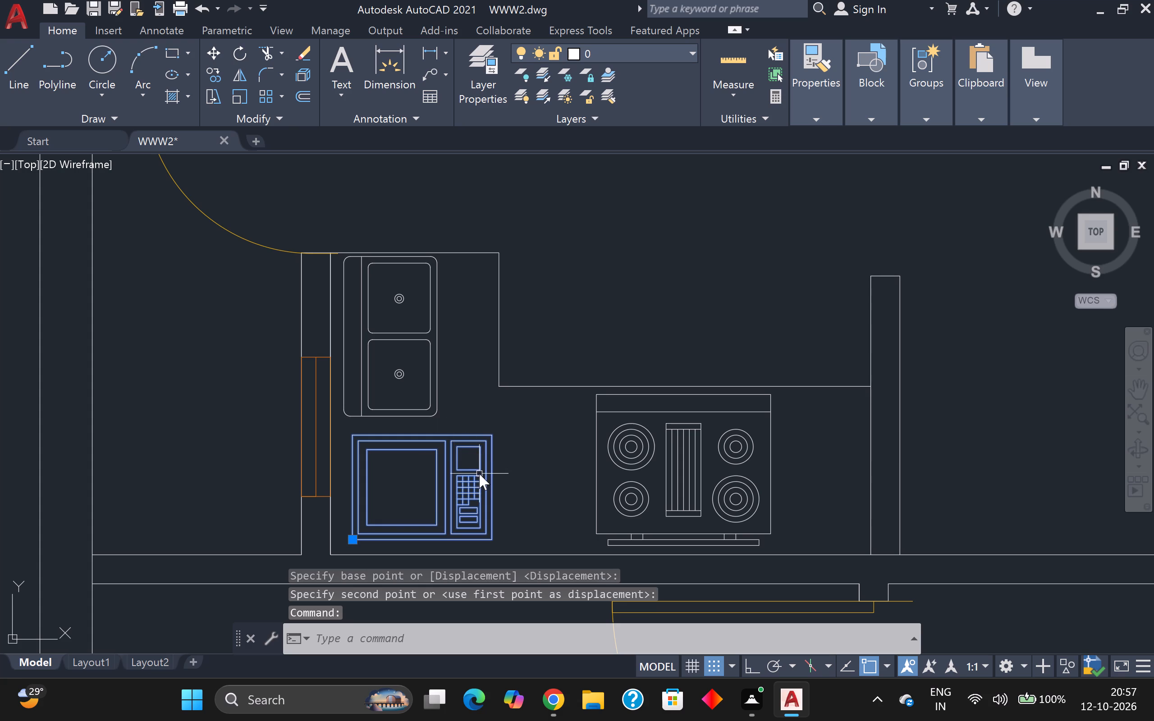
key("c")
key("Return")
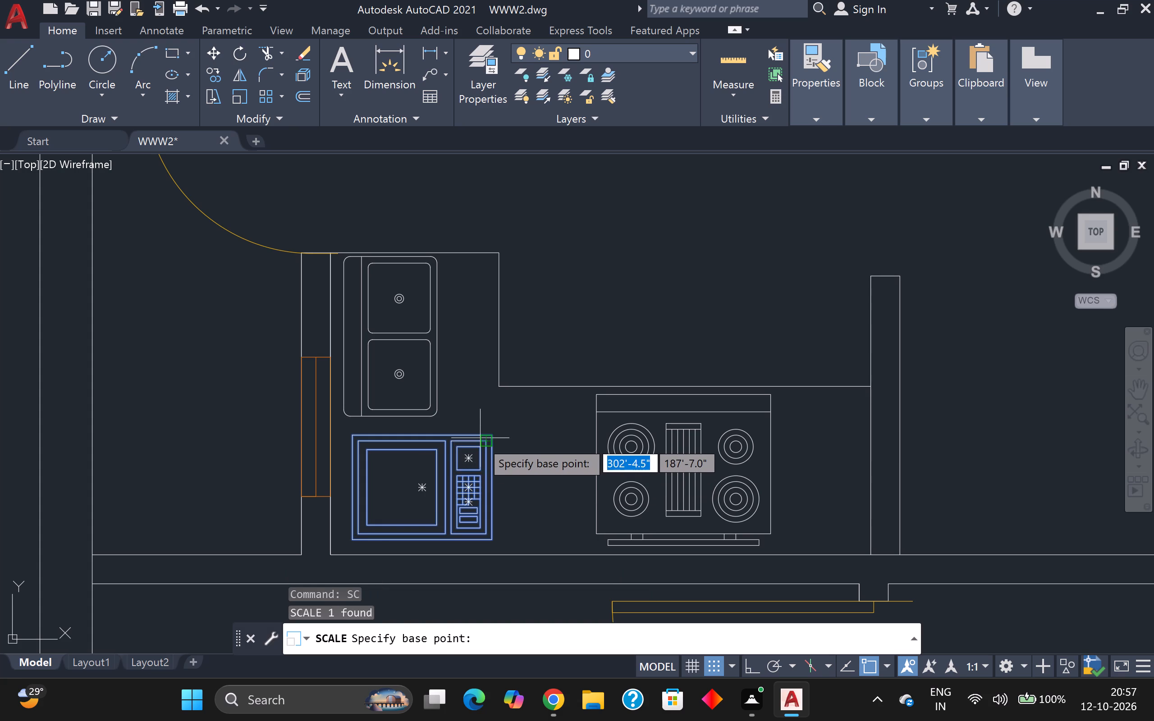
left_click(480, 439)
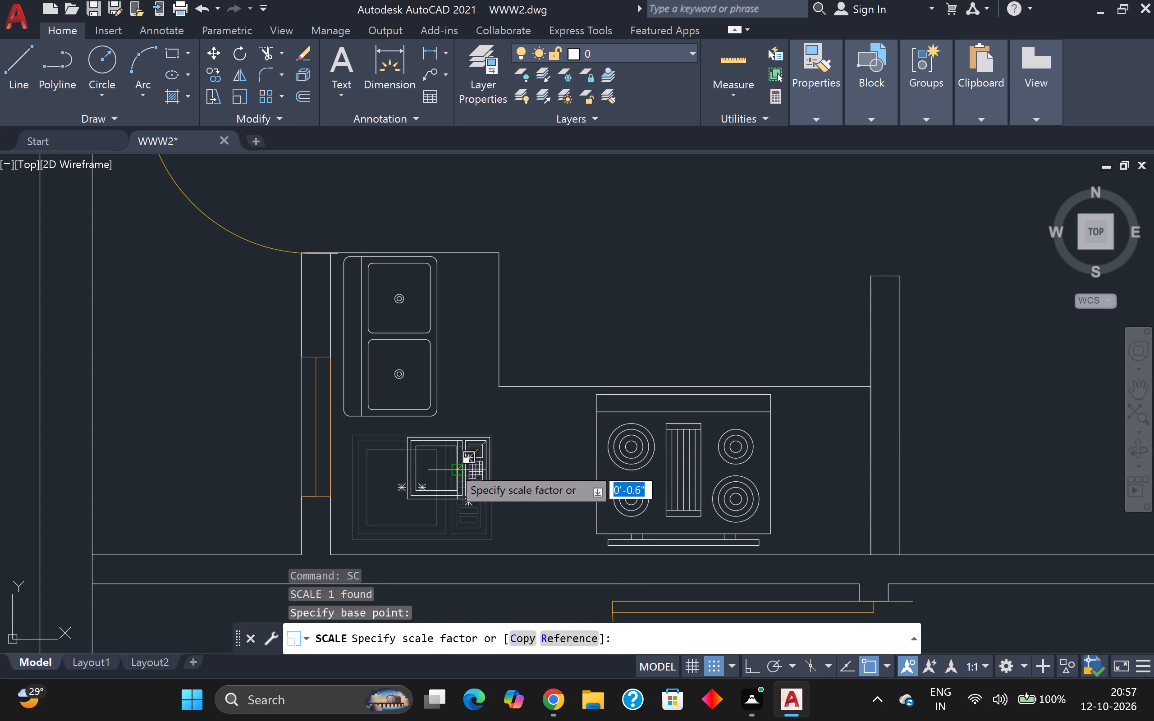
left_click(443, 470)
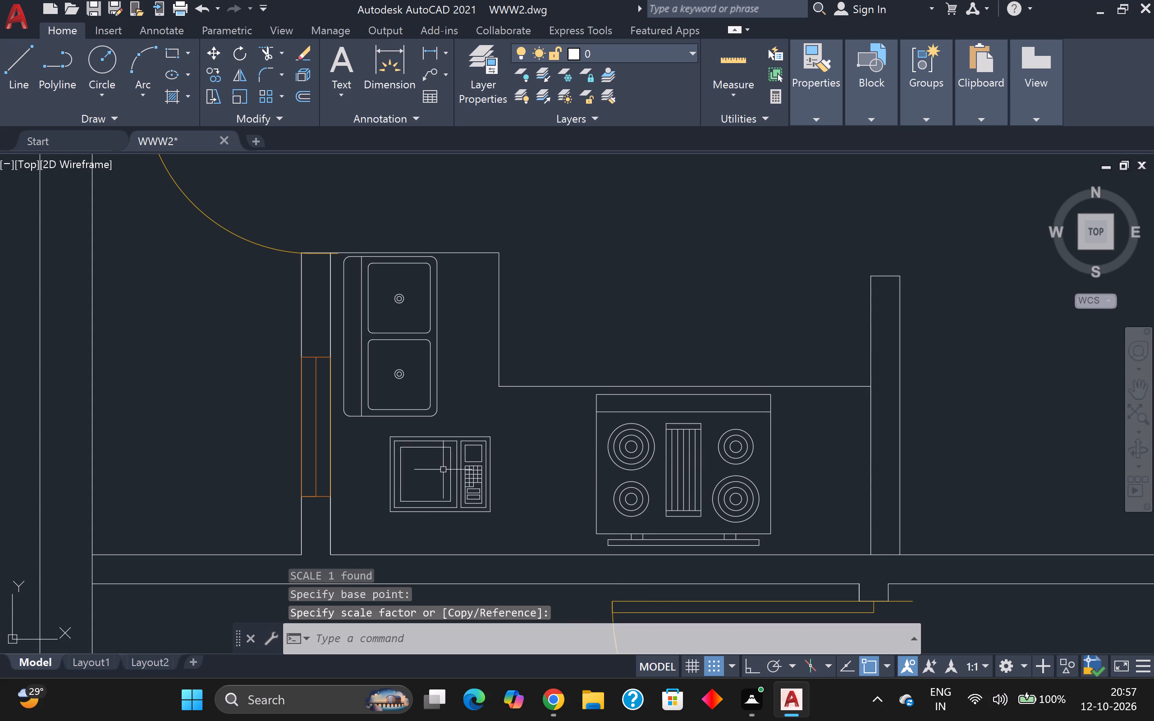
Move the microwave about 3" west and 2" south within the counter's southwest corner.
left_click(457, 448)
key("m")
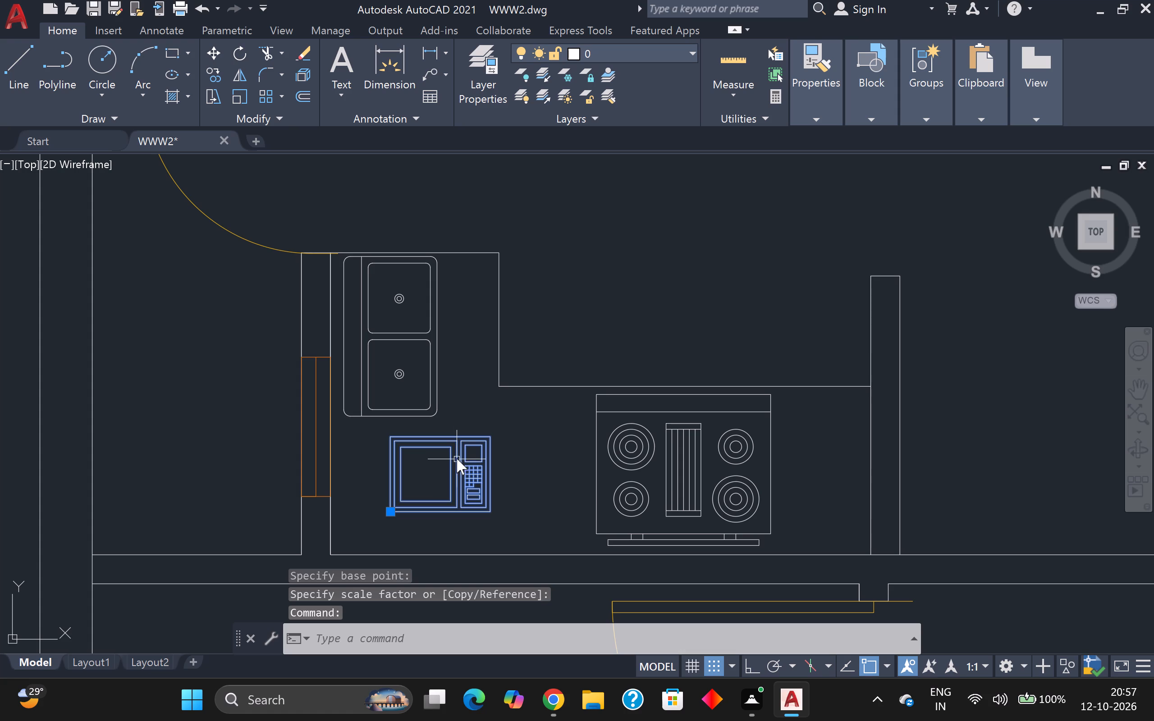
key("Return")
left_click(432, 469)
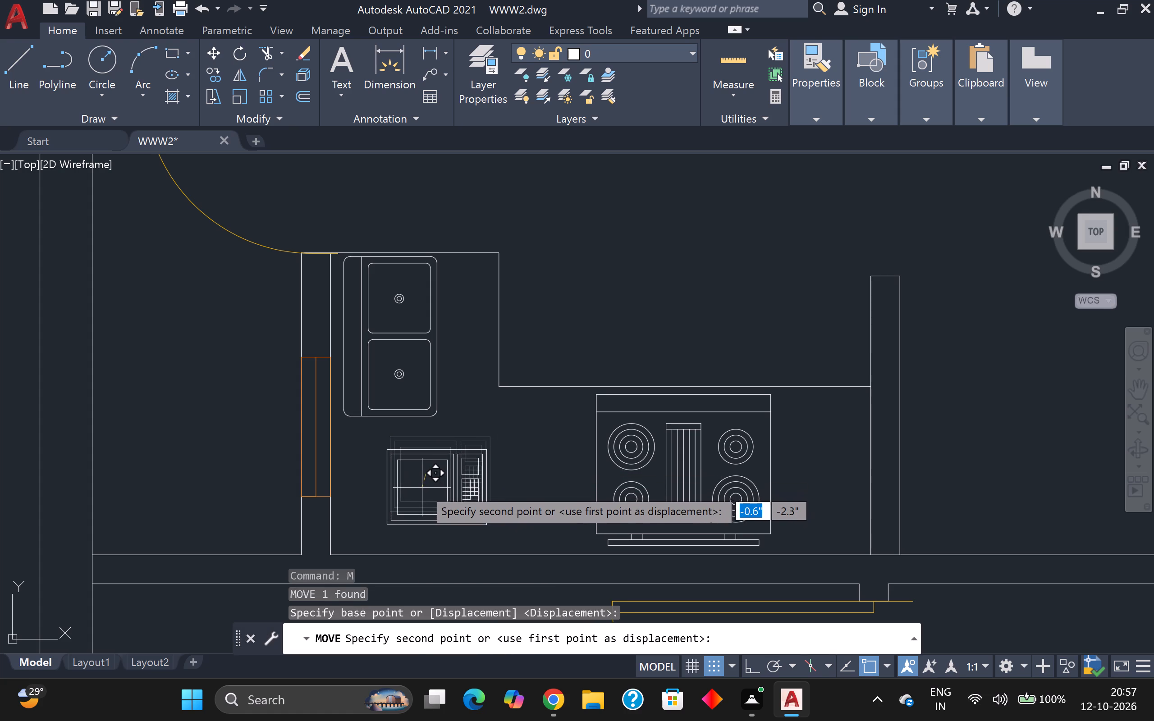
left_click(412, 488)
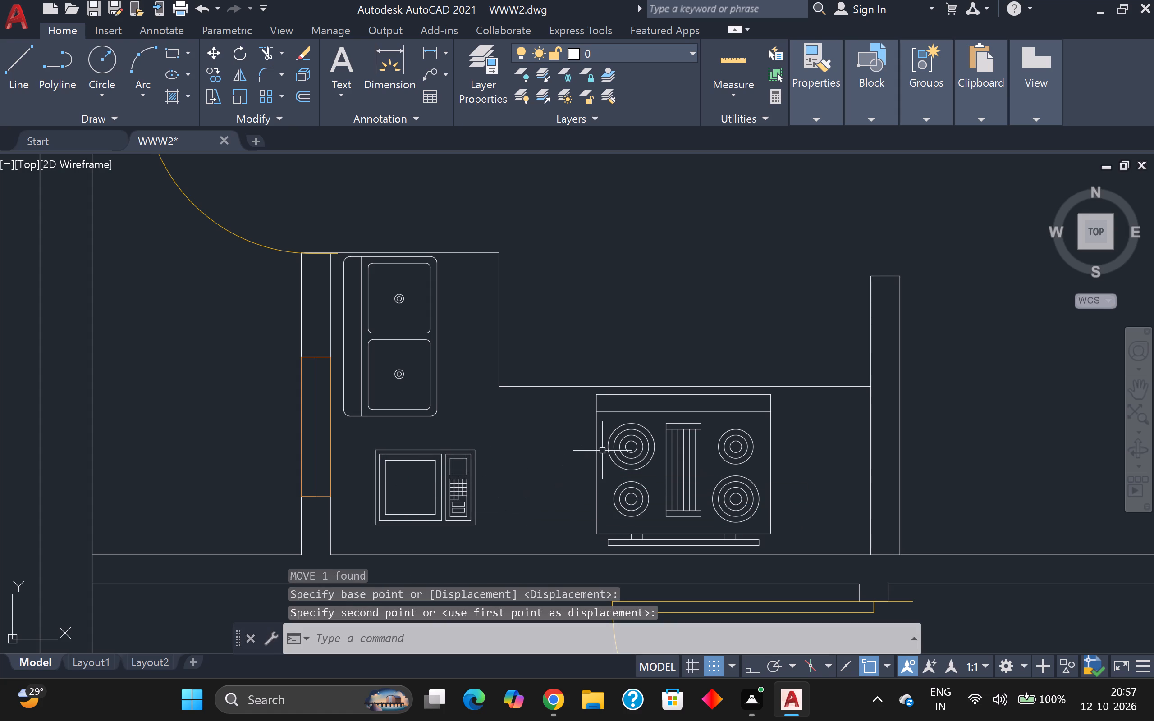
Scale the stove block on the northern unit's counter down about its centre by a factor of about 0.8.
left_click(569, 455)
left_click(622, 485)
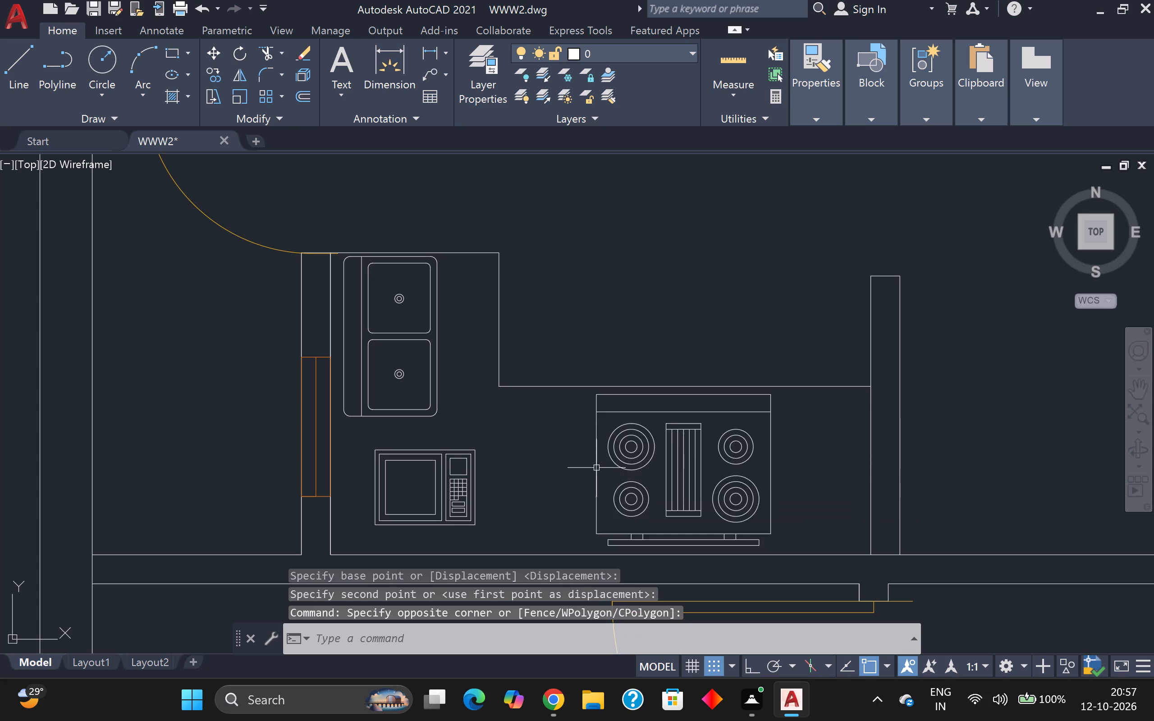
left_click(596, 467)
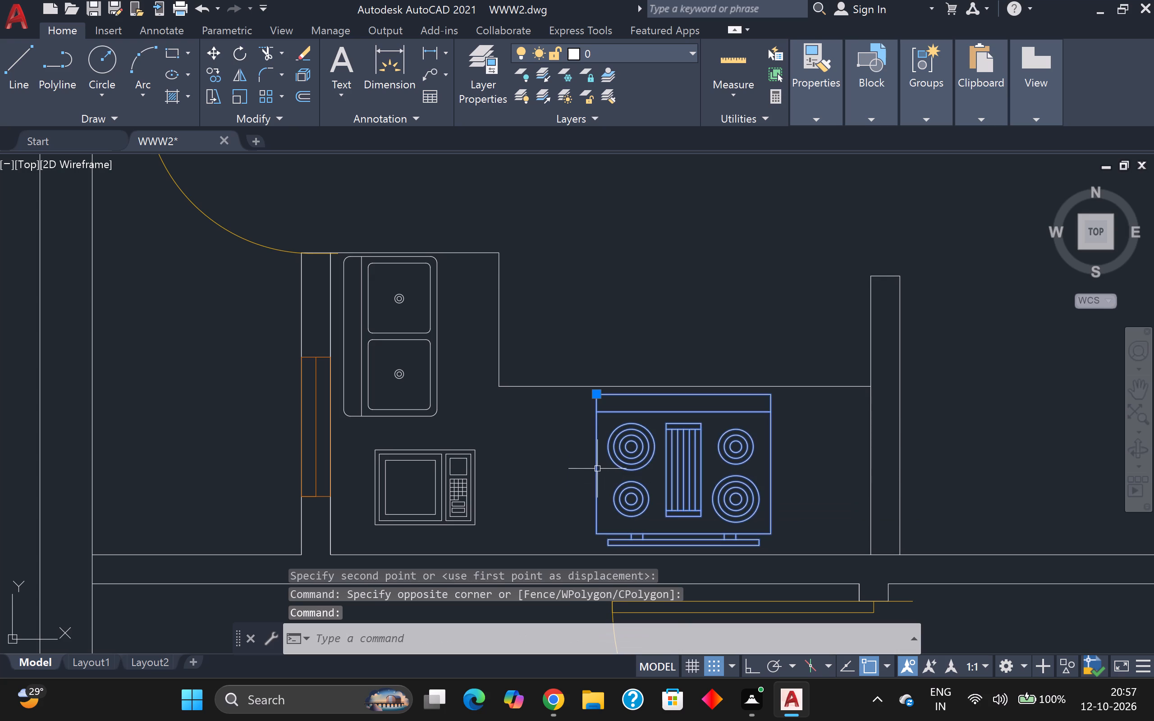
type("sc")
key("Return")
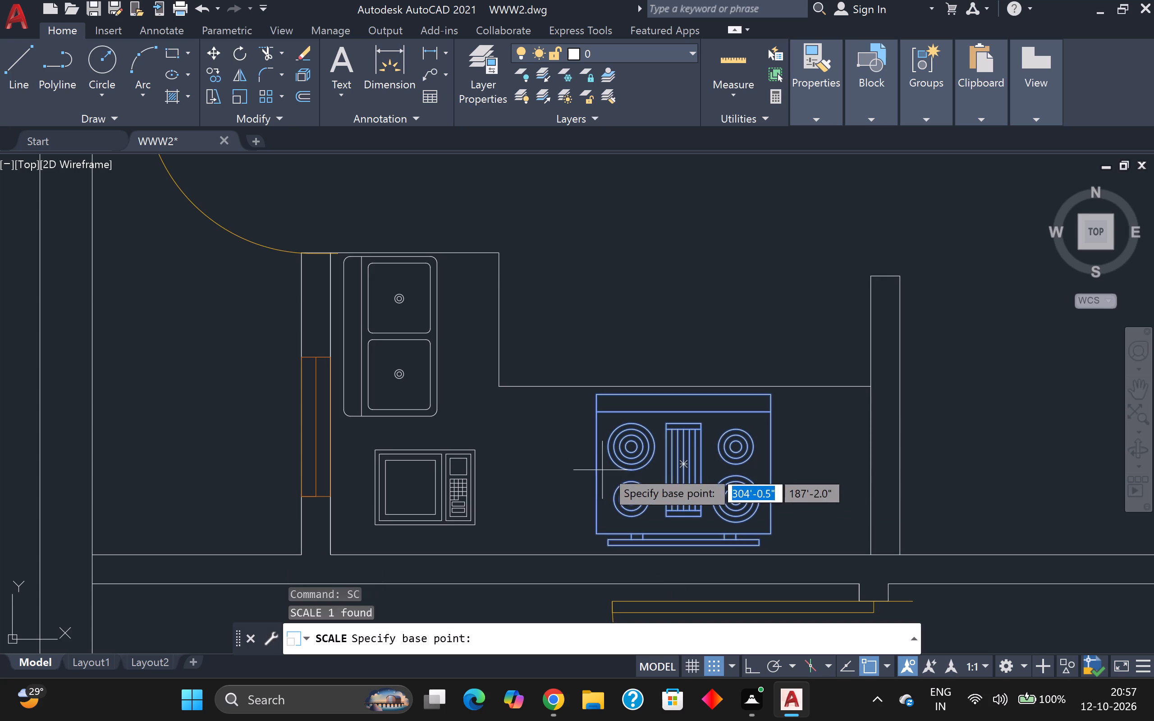
left_click(682, 464)
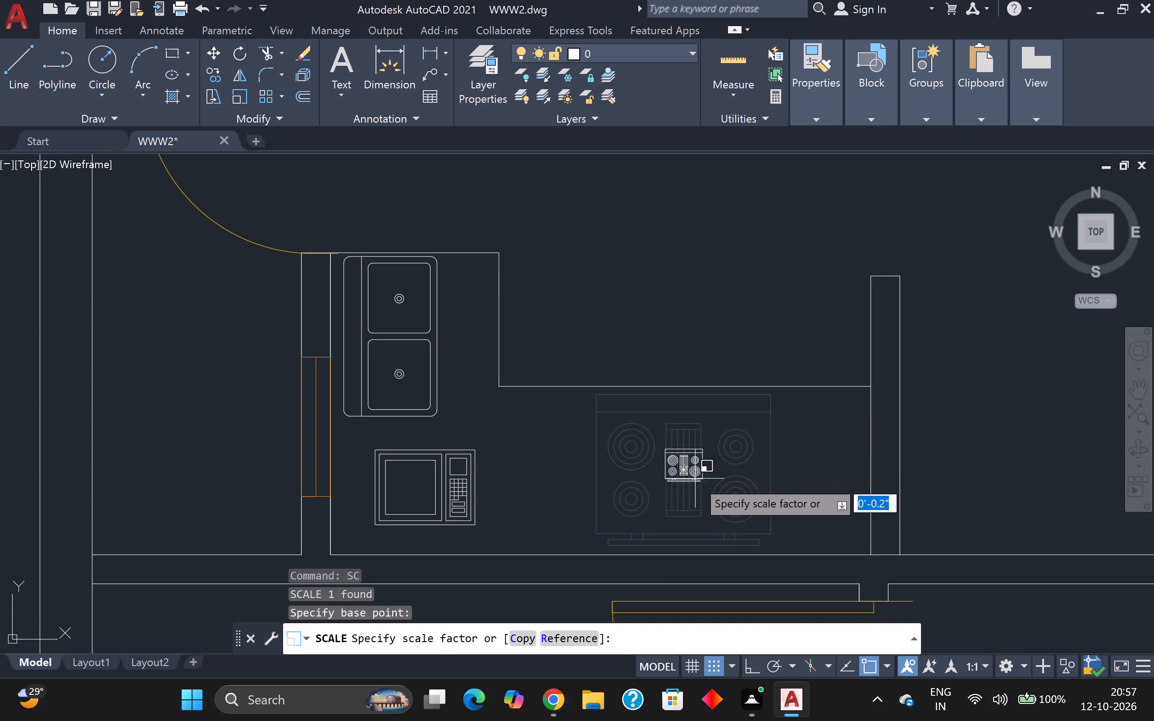
left_click(723, 524)
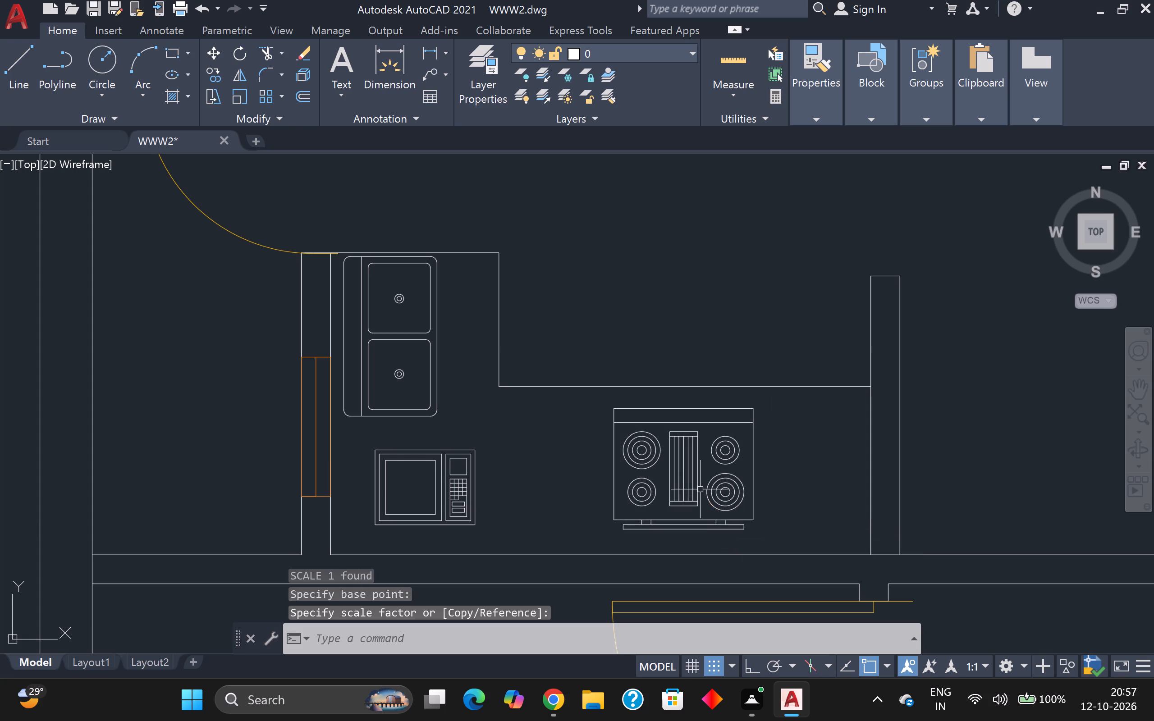
Move the northern unit's stove about 3" south, toward the wall behind the counter.
left_click(684, 470)
key("m")
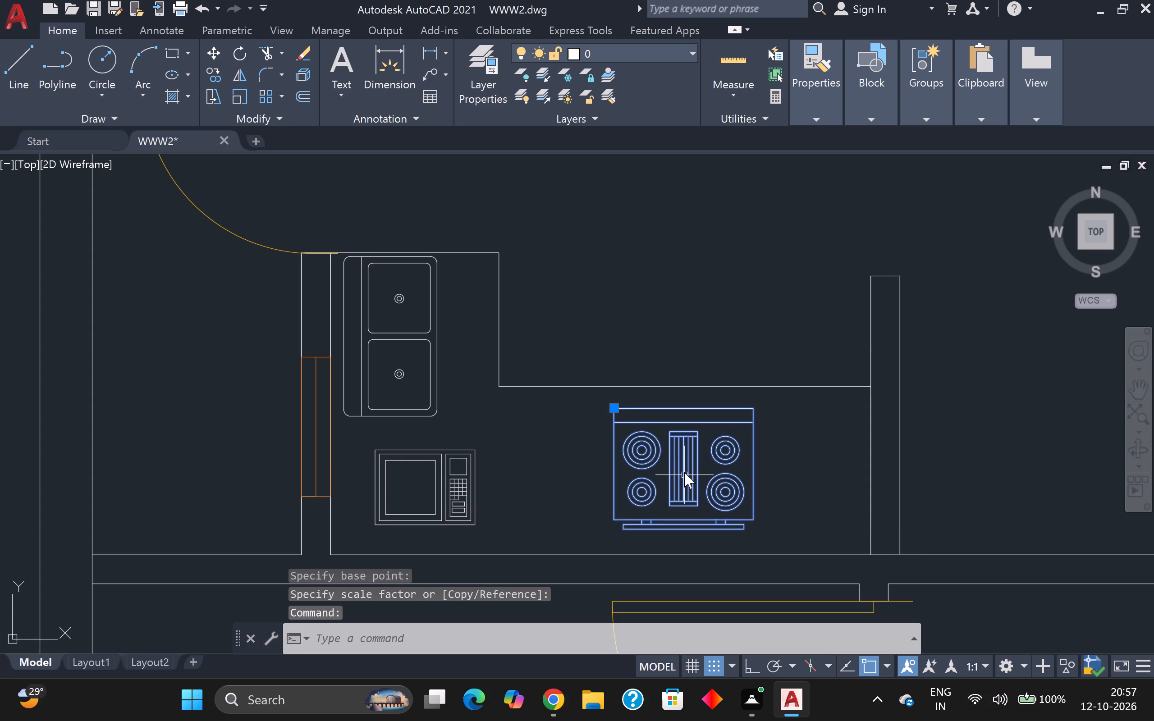
key("Return")
left_click(686, 468)
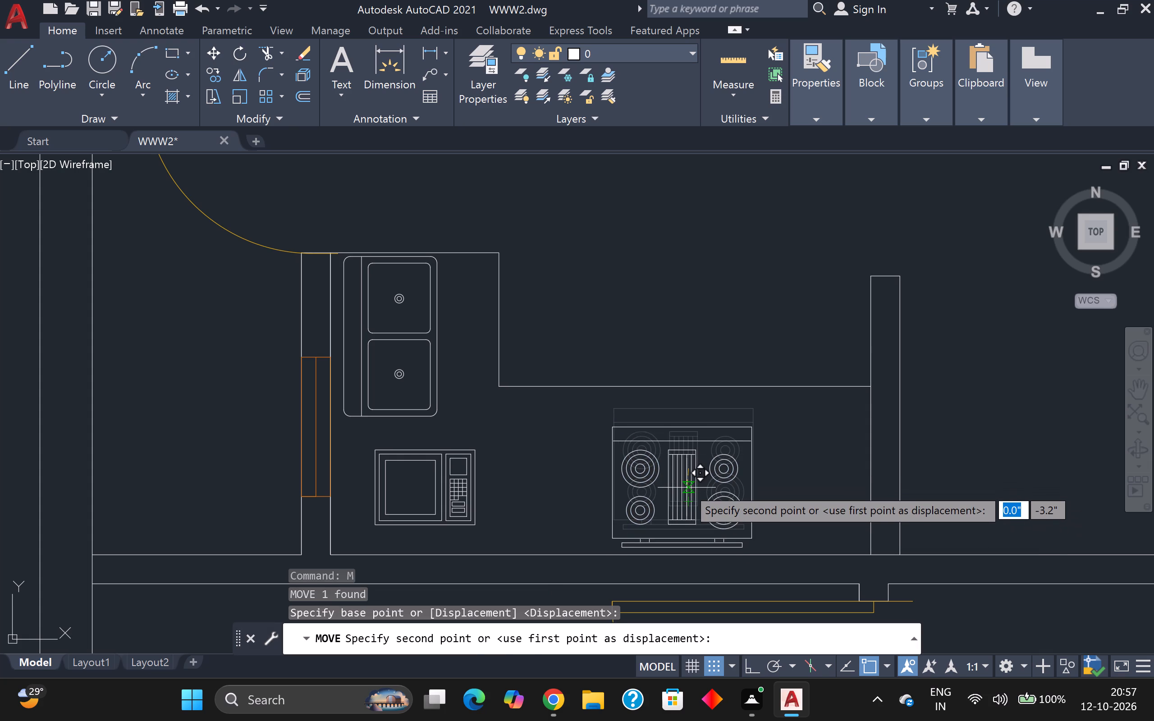
left_click(687, 485)
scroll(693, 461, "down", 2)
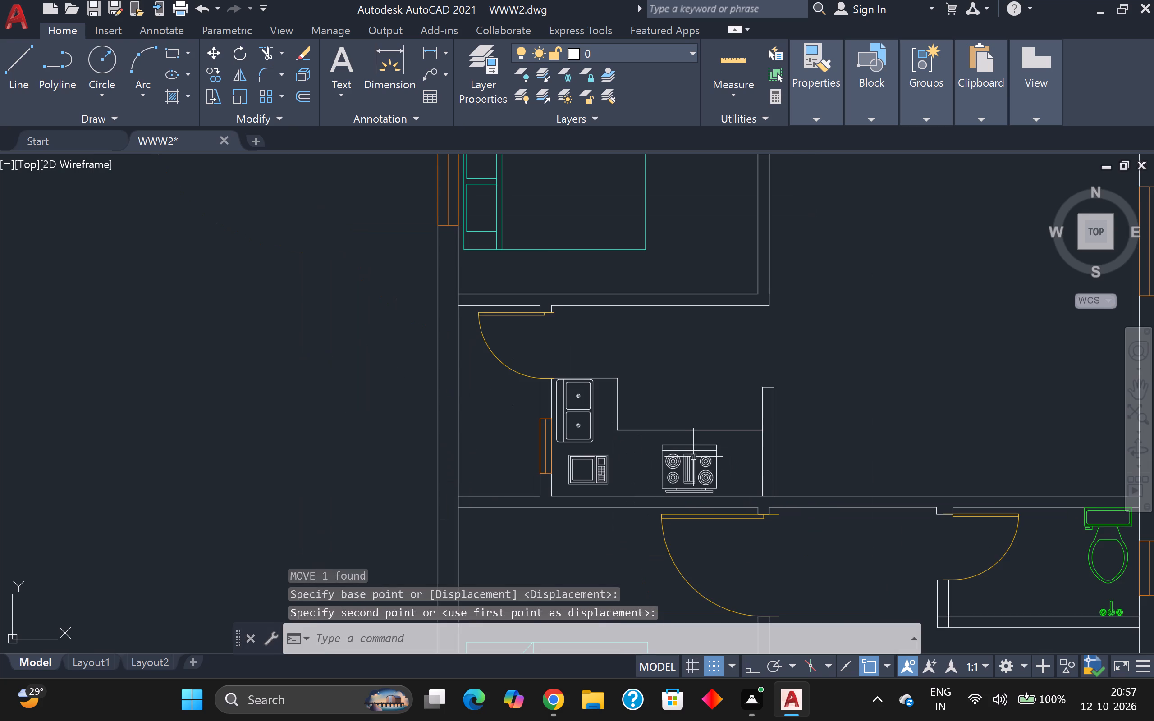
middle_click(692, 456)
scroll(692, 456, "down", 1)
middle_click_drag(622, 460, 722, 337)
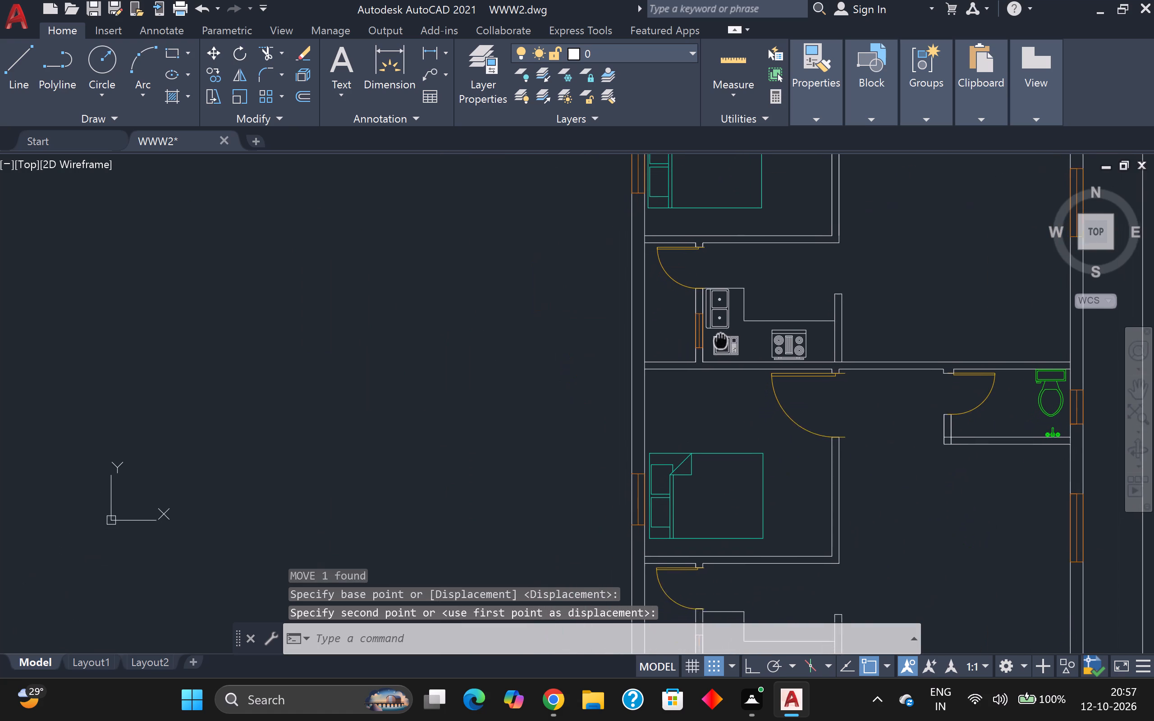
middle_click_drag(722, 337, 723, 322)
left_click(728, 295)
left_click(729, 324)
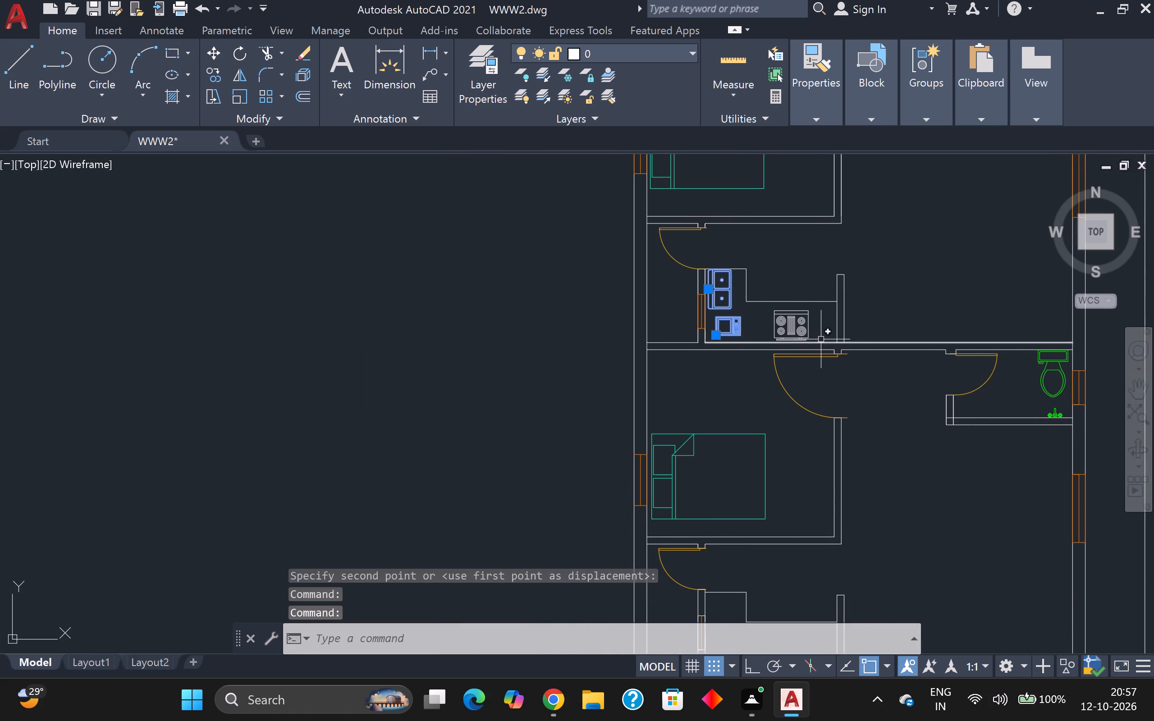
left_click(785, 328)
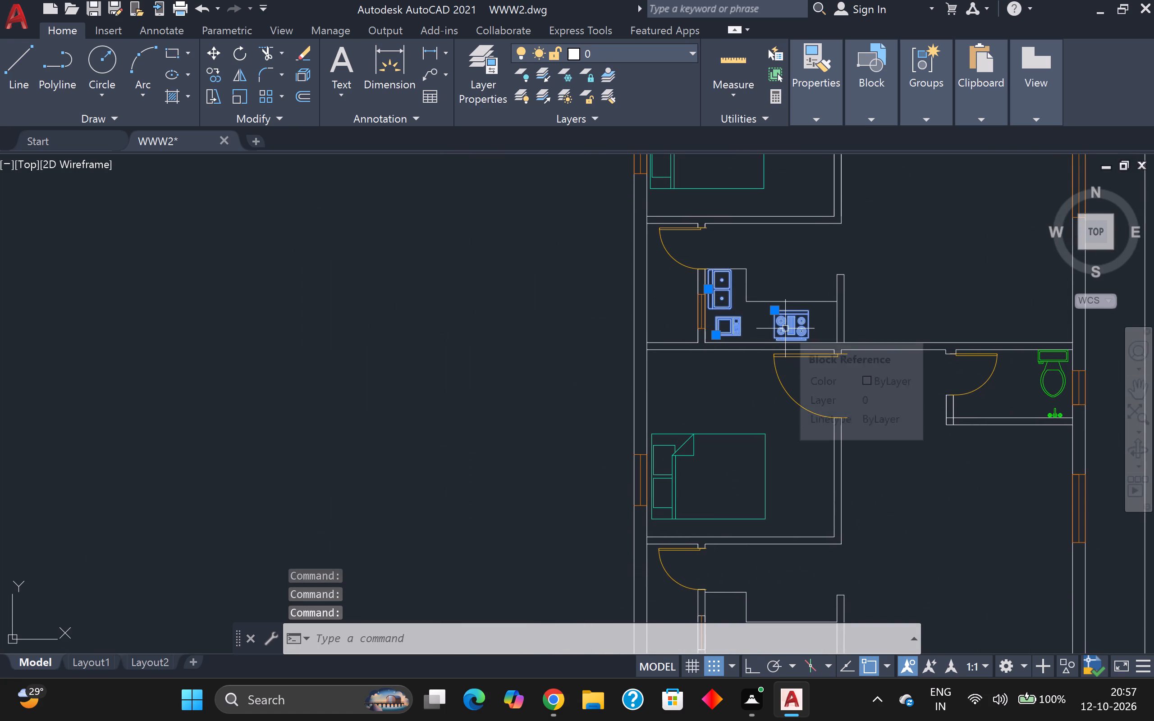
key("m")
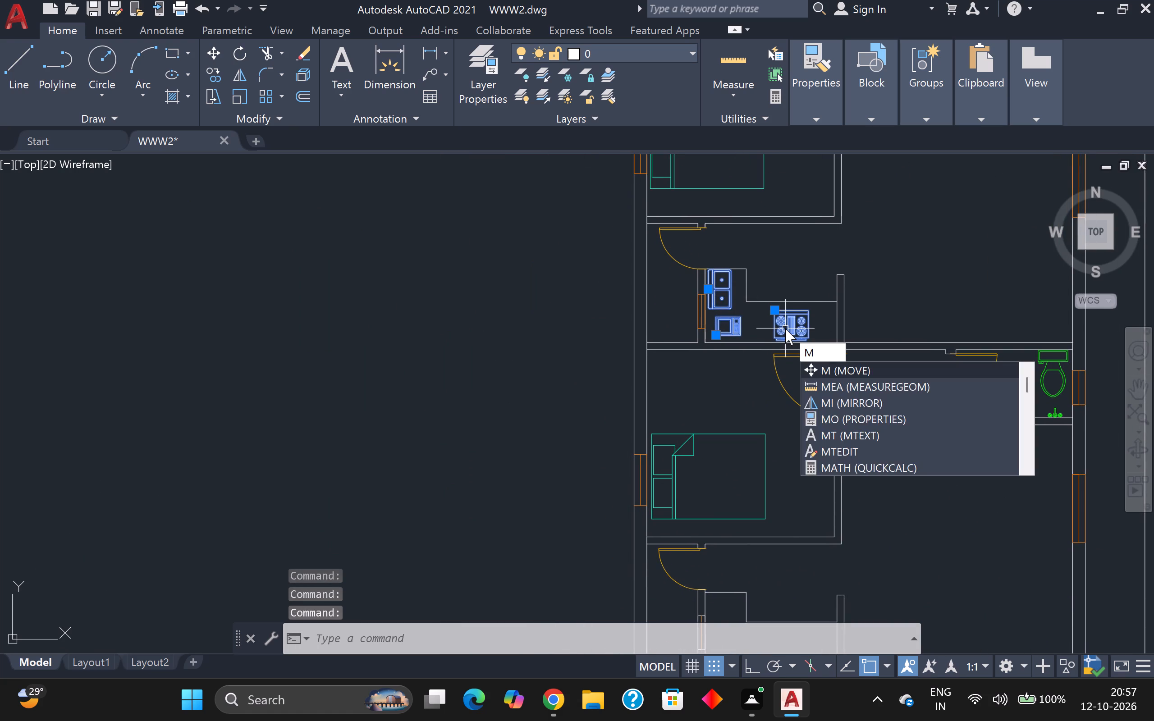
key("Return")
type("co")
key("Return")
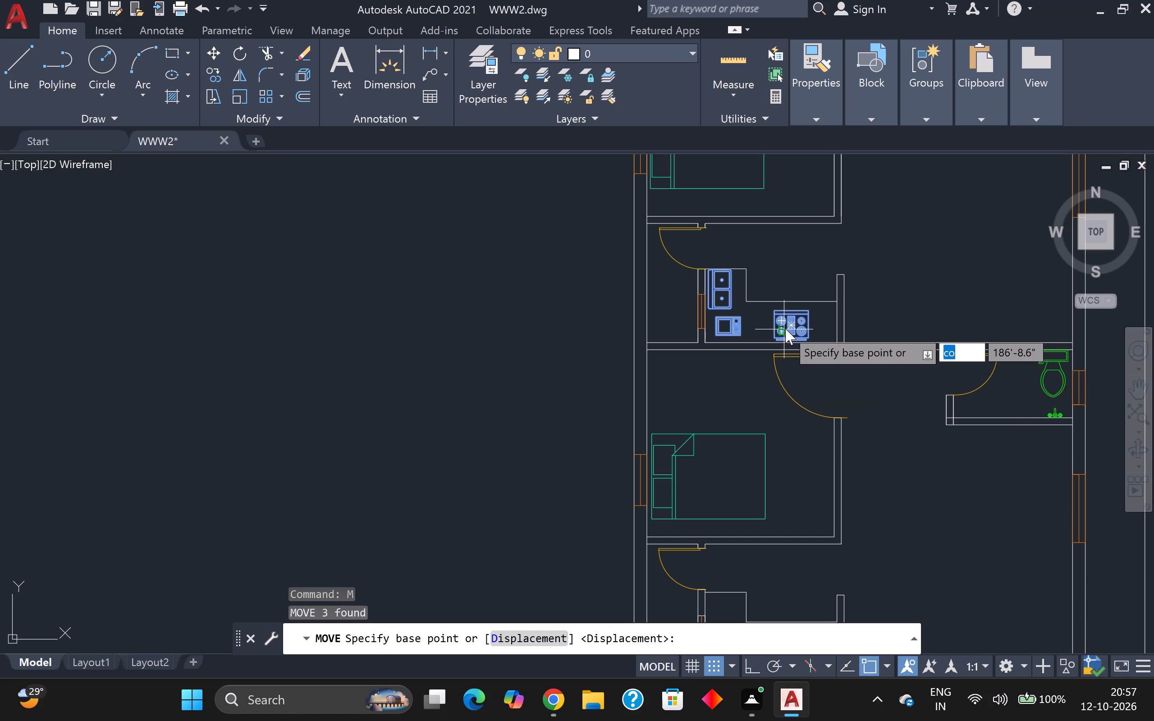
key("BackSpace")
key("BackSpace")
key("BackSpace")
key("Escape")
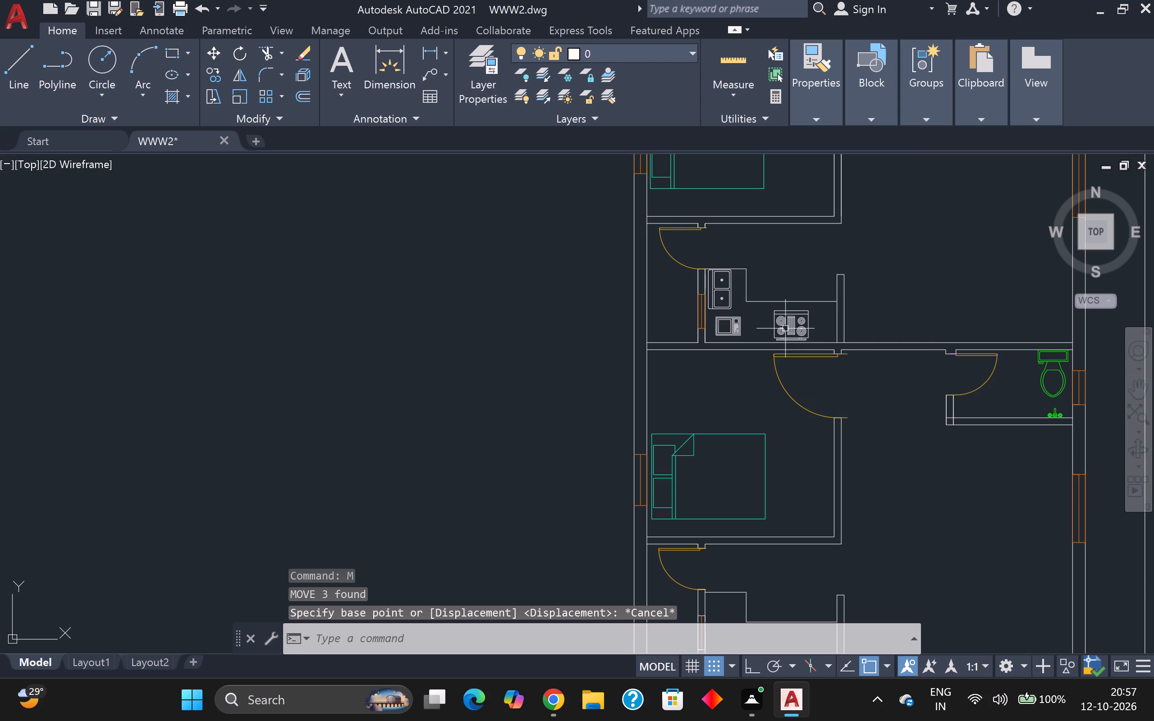
Copy the northern unit's sink, microwave and stove together onto the middle unit's kitchen counter, about 19' south.
left_click(785, 327)
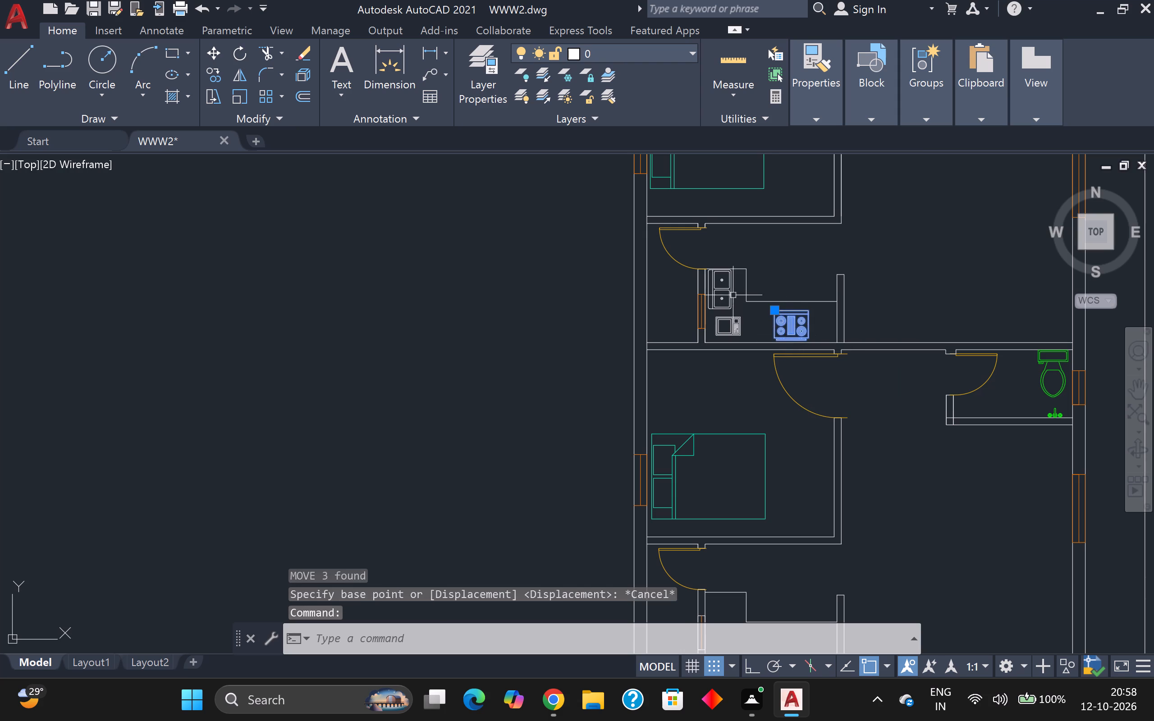
left_click(720, 304)
left_click(723, 295)
left_click(724, 293)
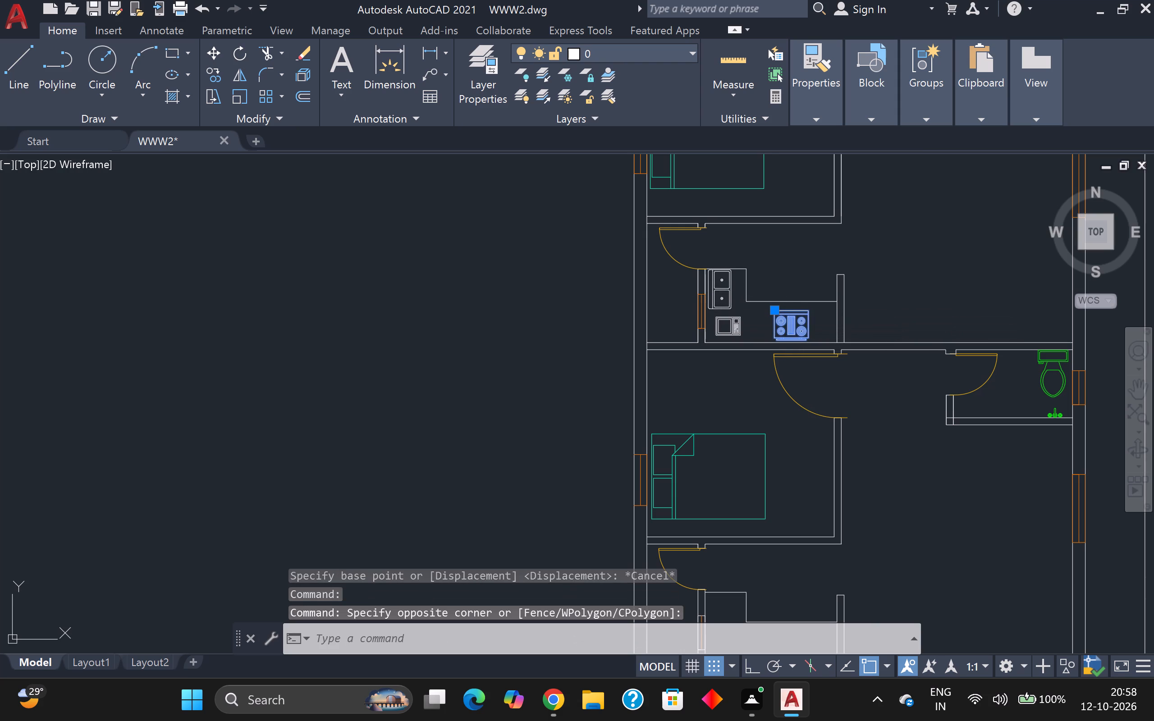
left_click(725, 292)
left_click(728, 292)
left_click(729, 322)
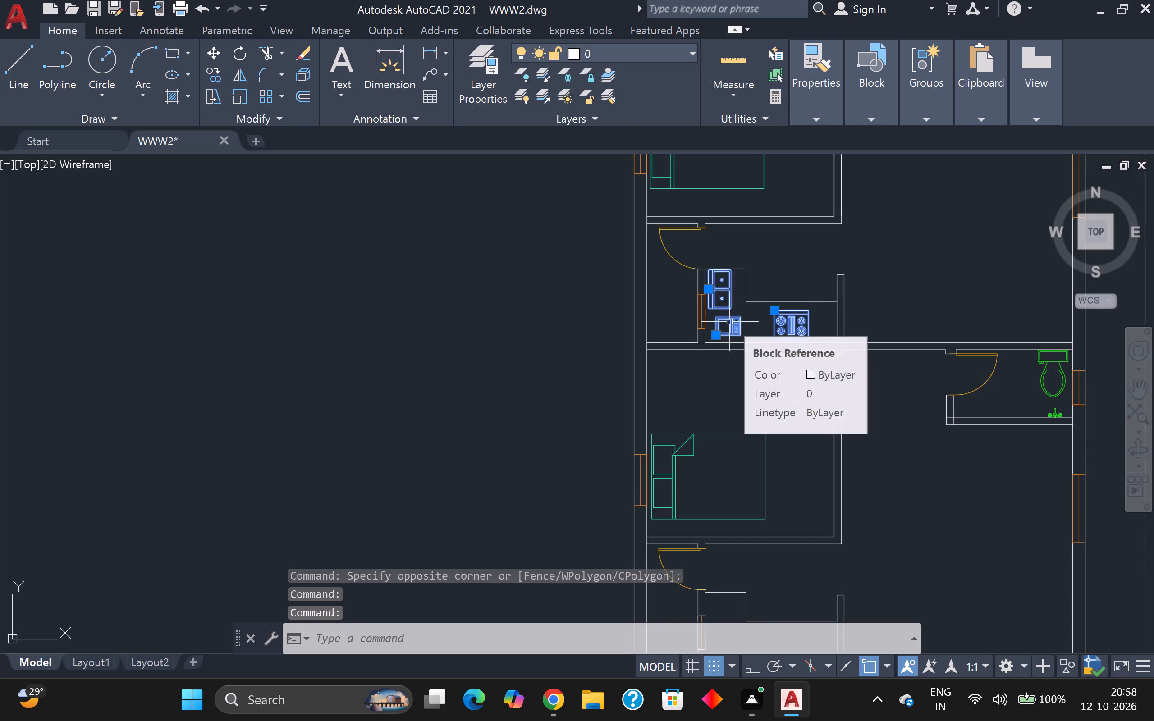
key("c")
key("o")
key("Return")
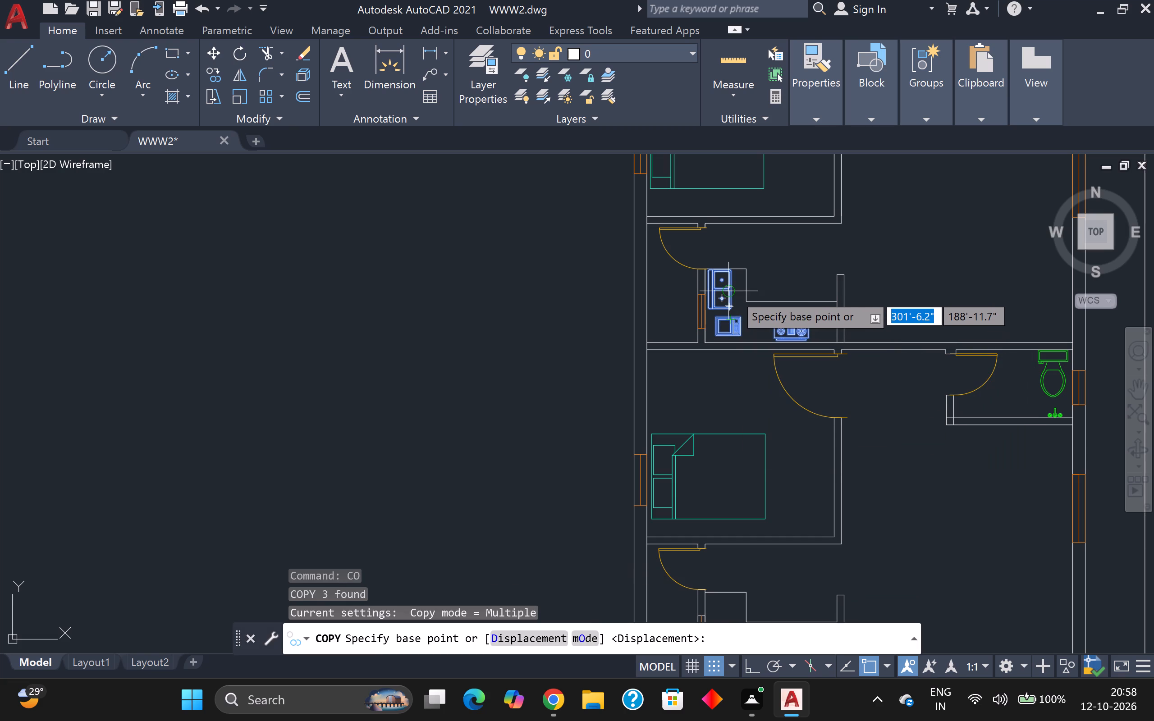
scroll(724, 295, "up", 1)
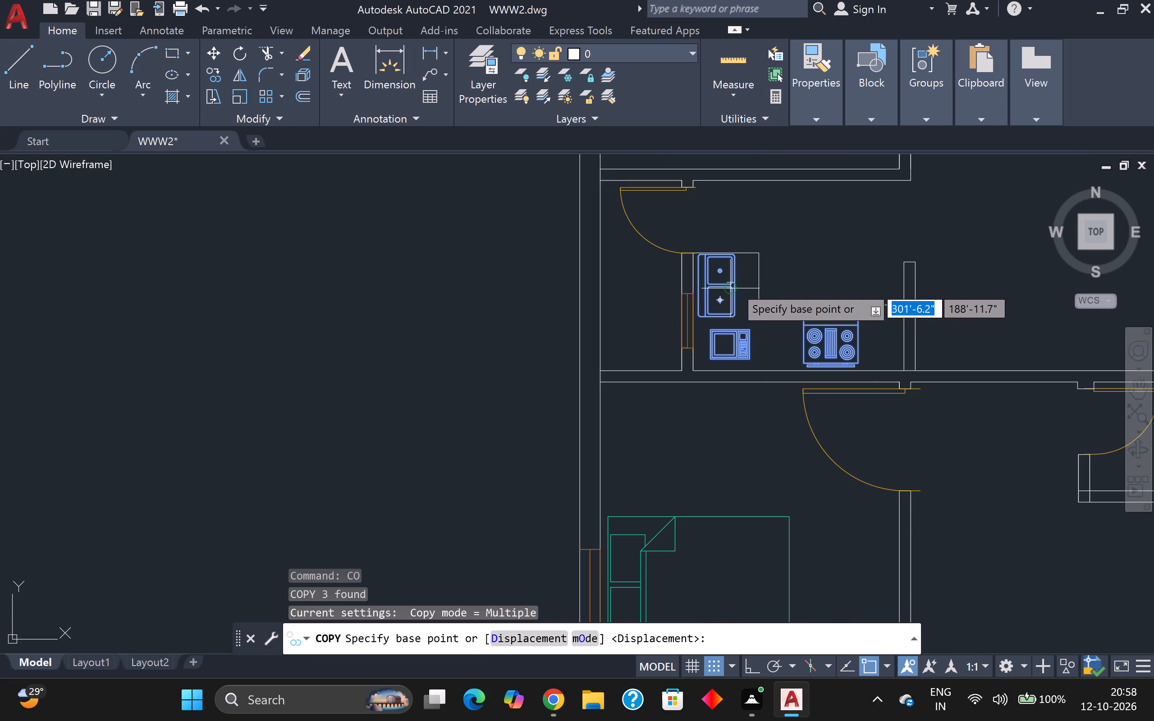
left_click(733, 283)
scroll(695, 359, "down", 1)
middle_click_drag(728, 440, 726, 428)
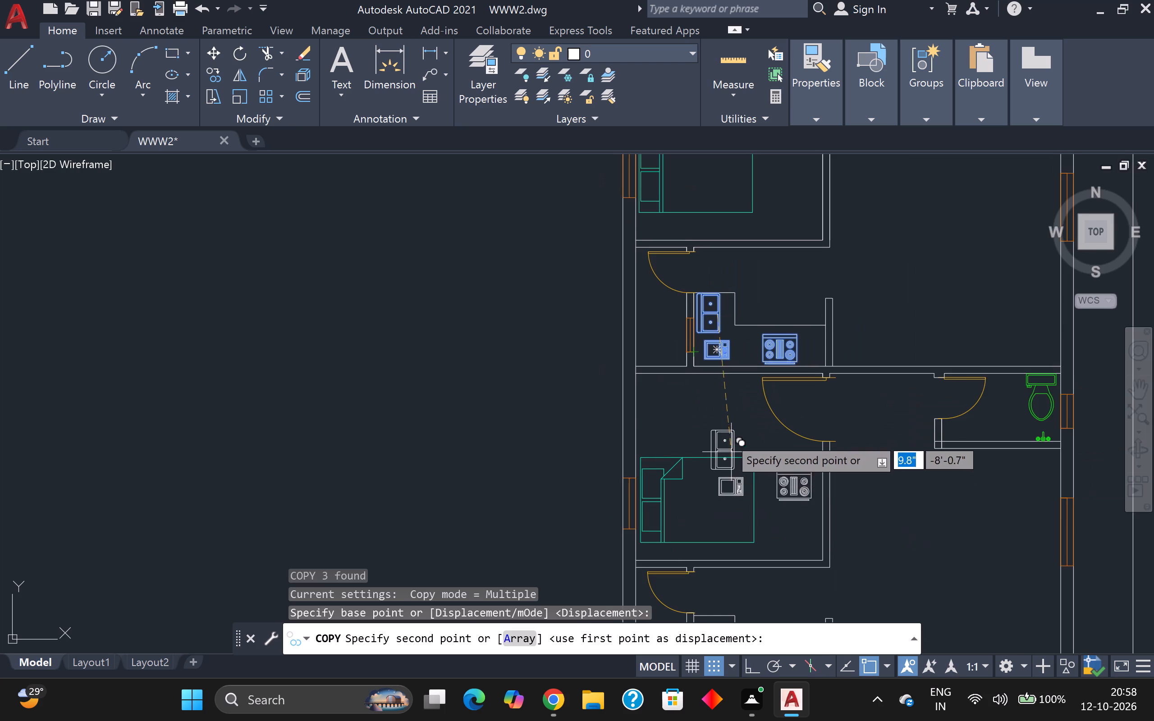
middle_click_drag(726, 428, 728, 187)
scroll(724, 385, "up", 1)
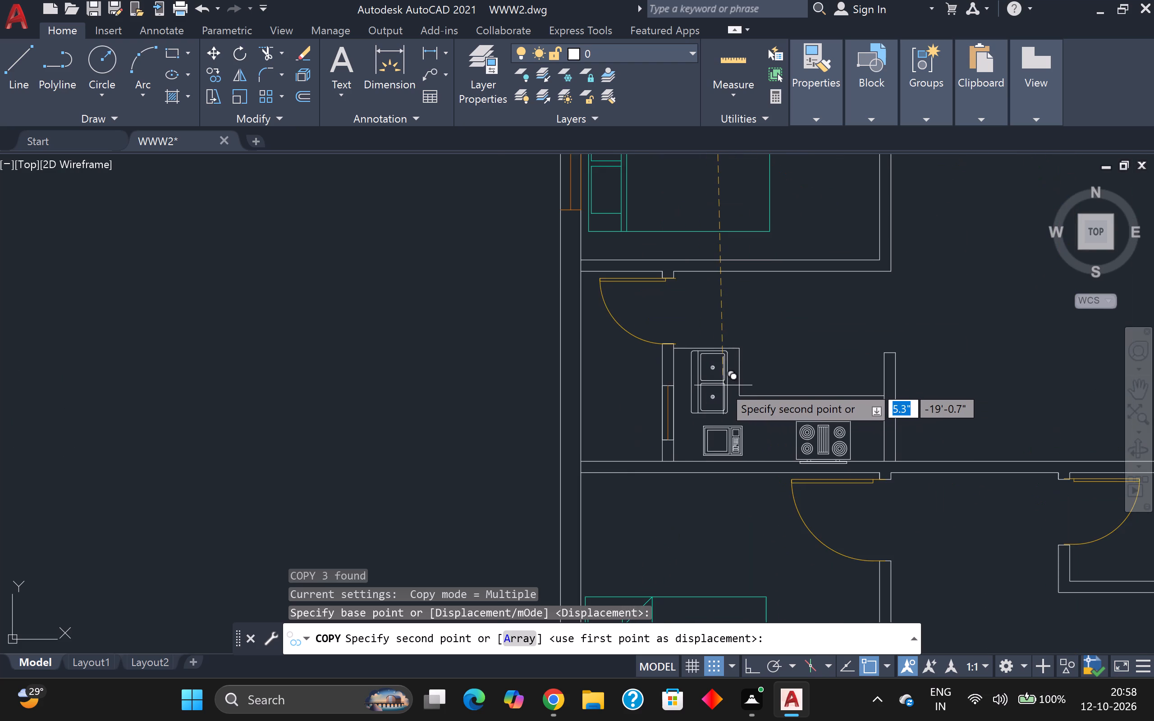
scroll(719, 382, "up", 1)
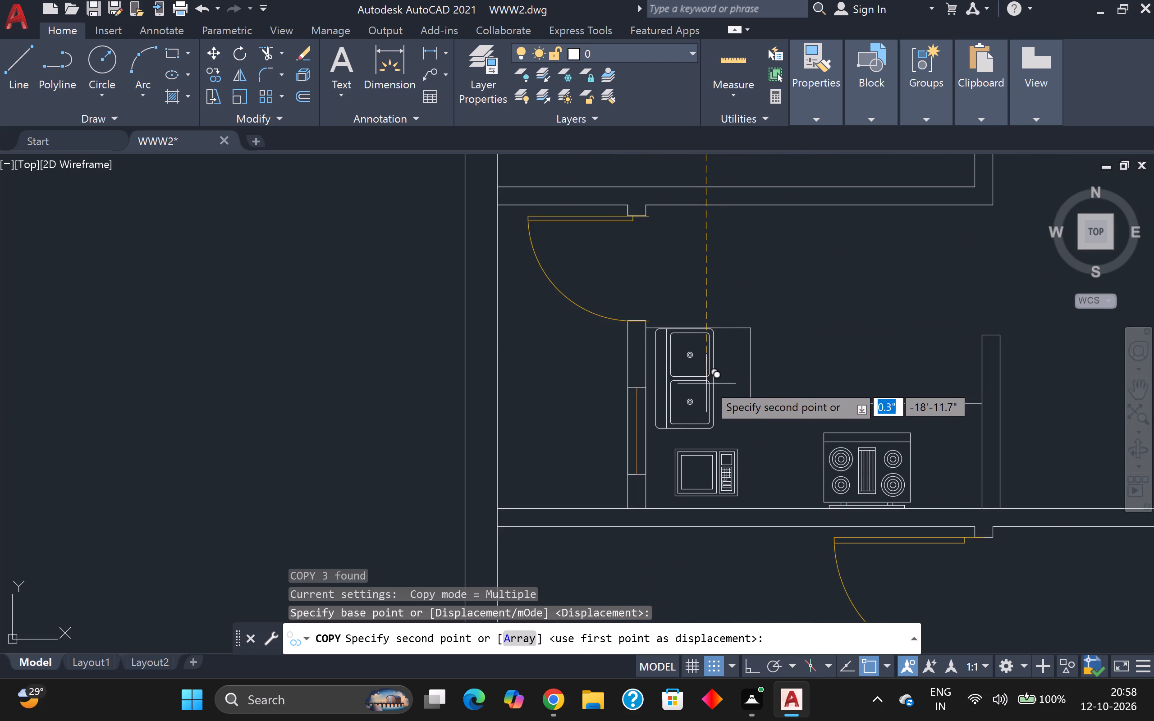
left_click(707, 383)
Place a second copy of the three kitchen blocks on the southern unit's counter, about 37'-11" south of the originals.
scroll(707, 383, "down", 1)
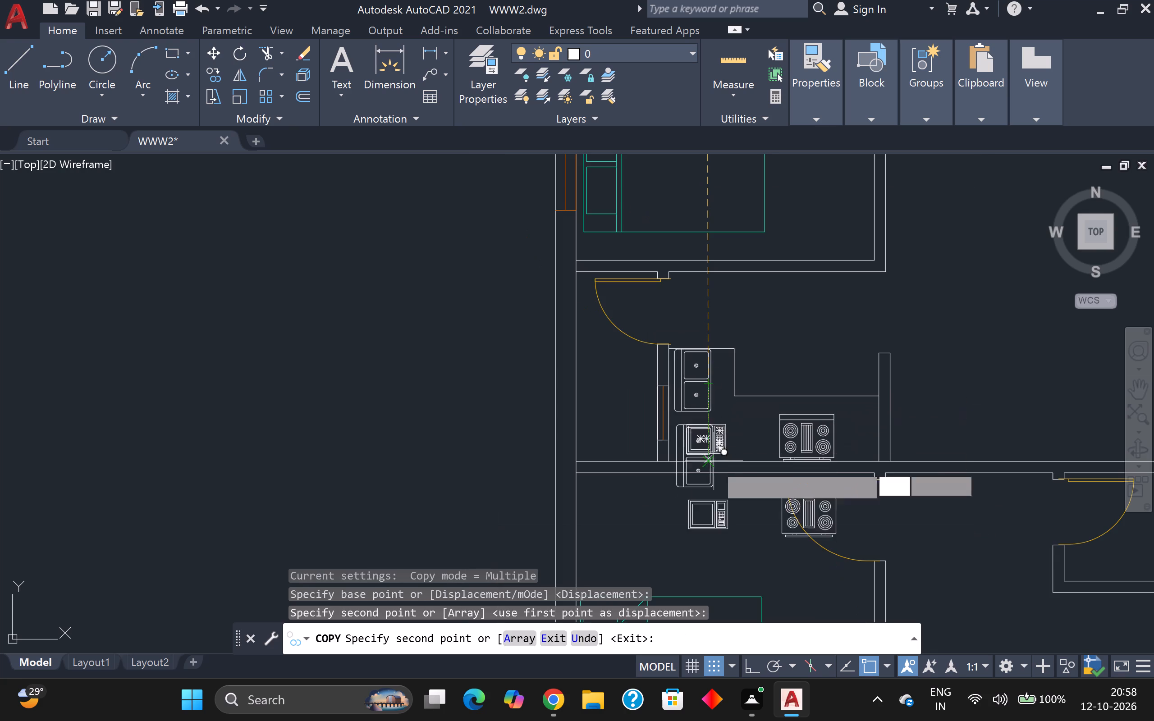
middle_click_drag(716, 484, 778, 130)
scroll(799, 278, "down", 1)
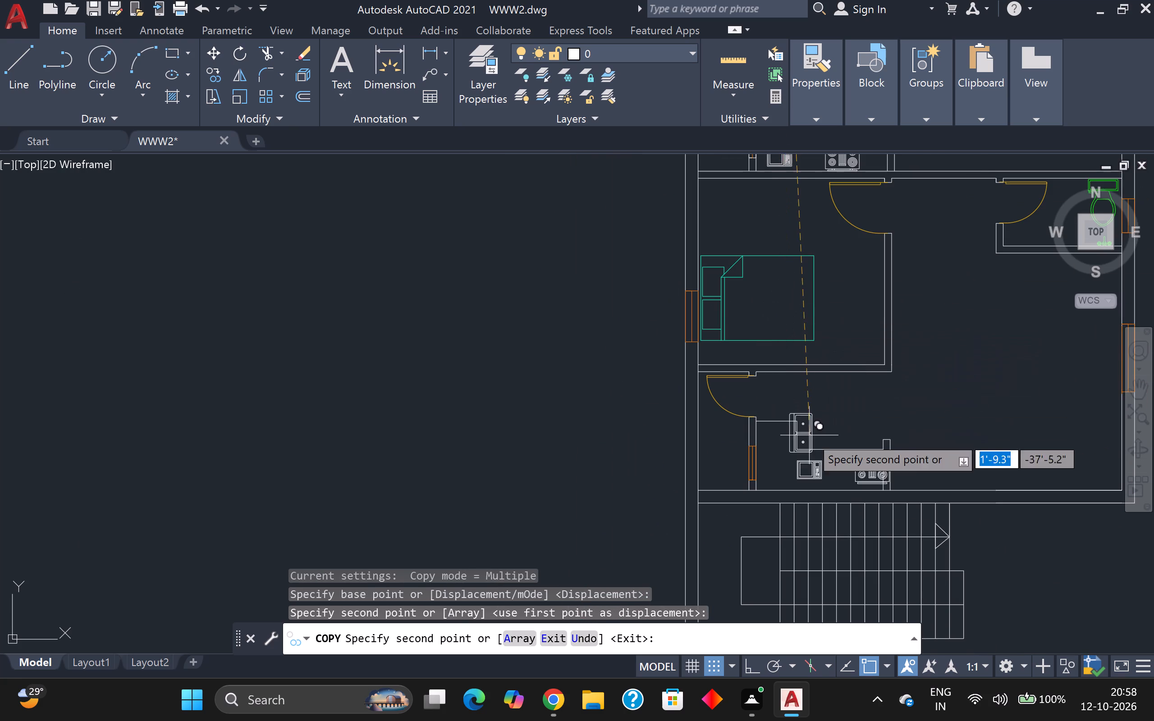
scroll(782, 442, "up", 2)
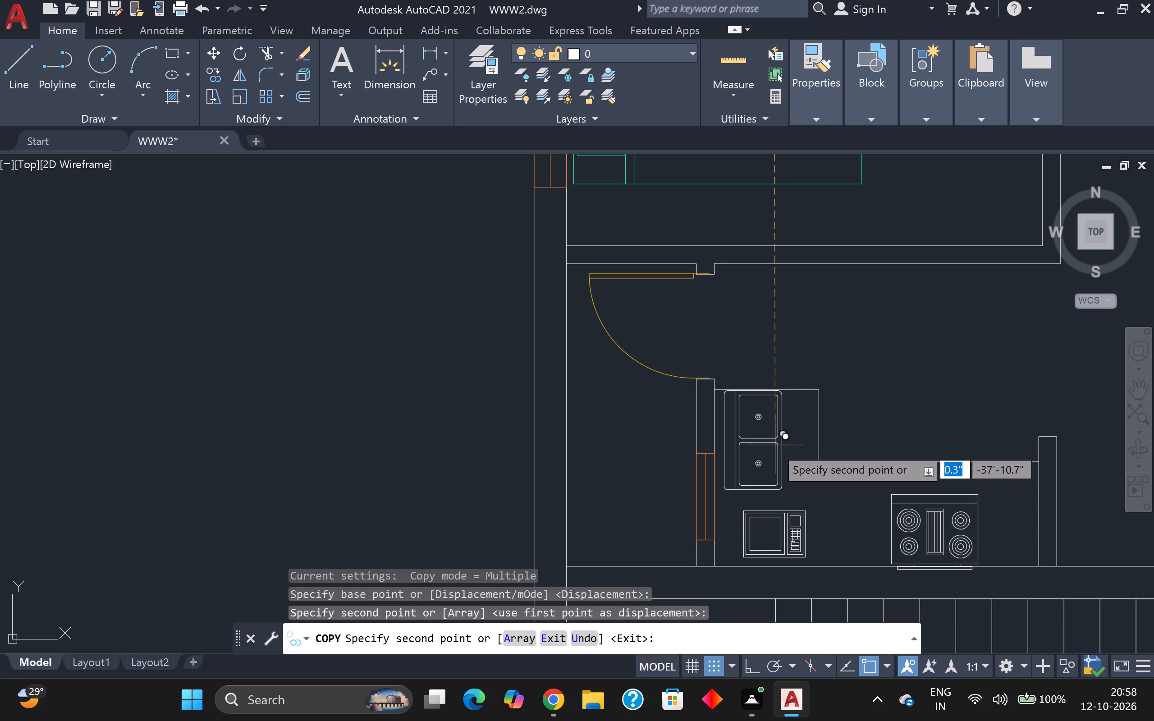
left_click(774, 446)
scroll(808, 390, "down", 1)
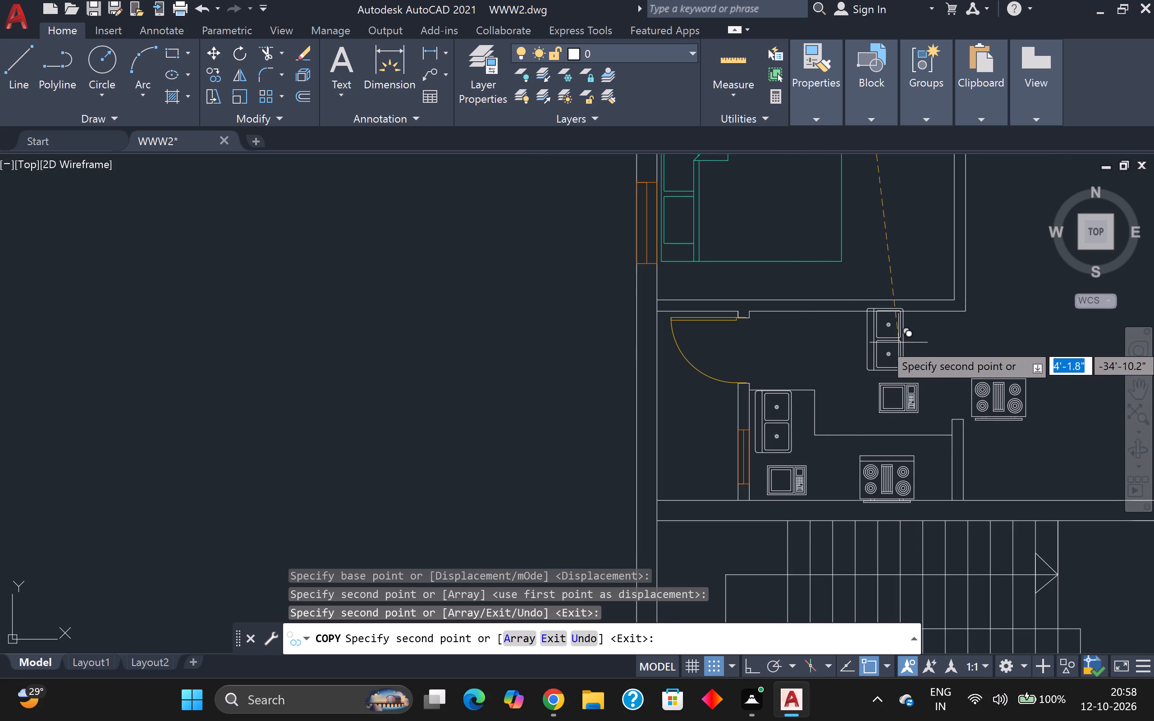
key("Escape")
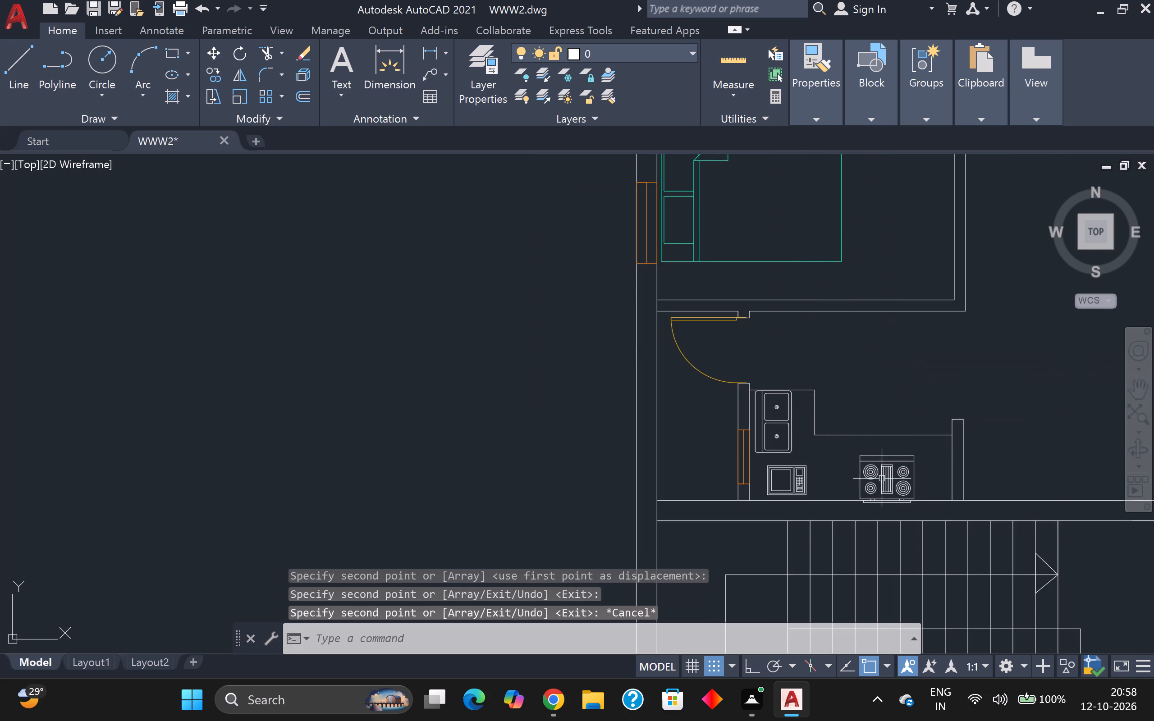
Move the southern unit's stove about 4" north, clear of the wall behind the counter.
left_click(882, 478)
key("m")
key("Return")
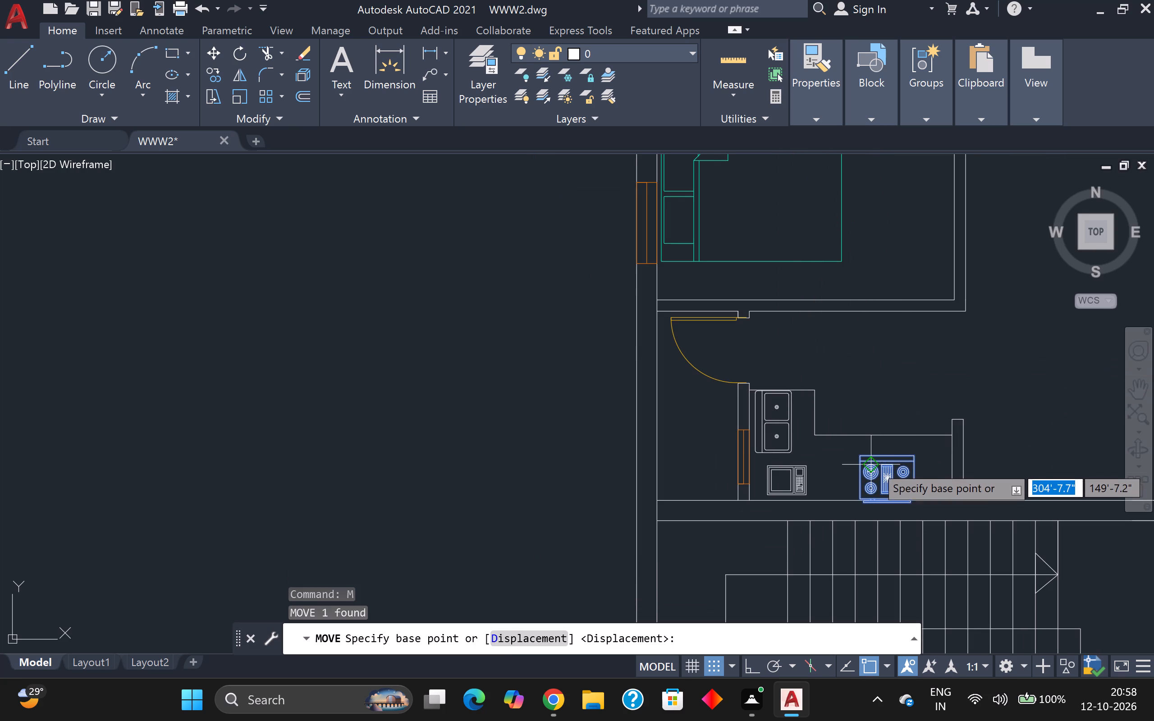
left_click(880, 470)
left_click(880, 461)
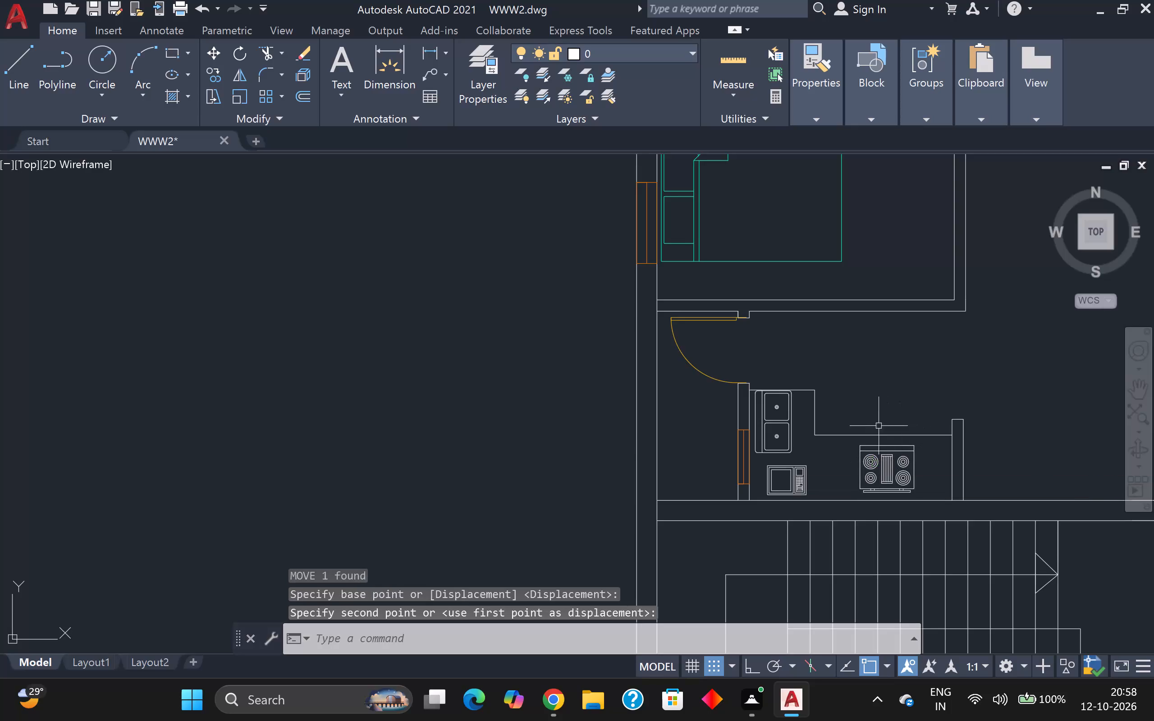
Move the southern unit's sink slightly south, clear of the counter's north edge.
left_click(781, 411)
left_click(781, 411)
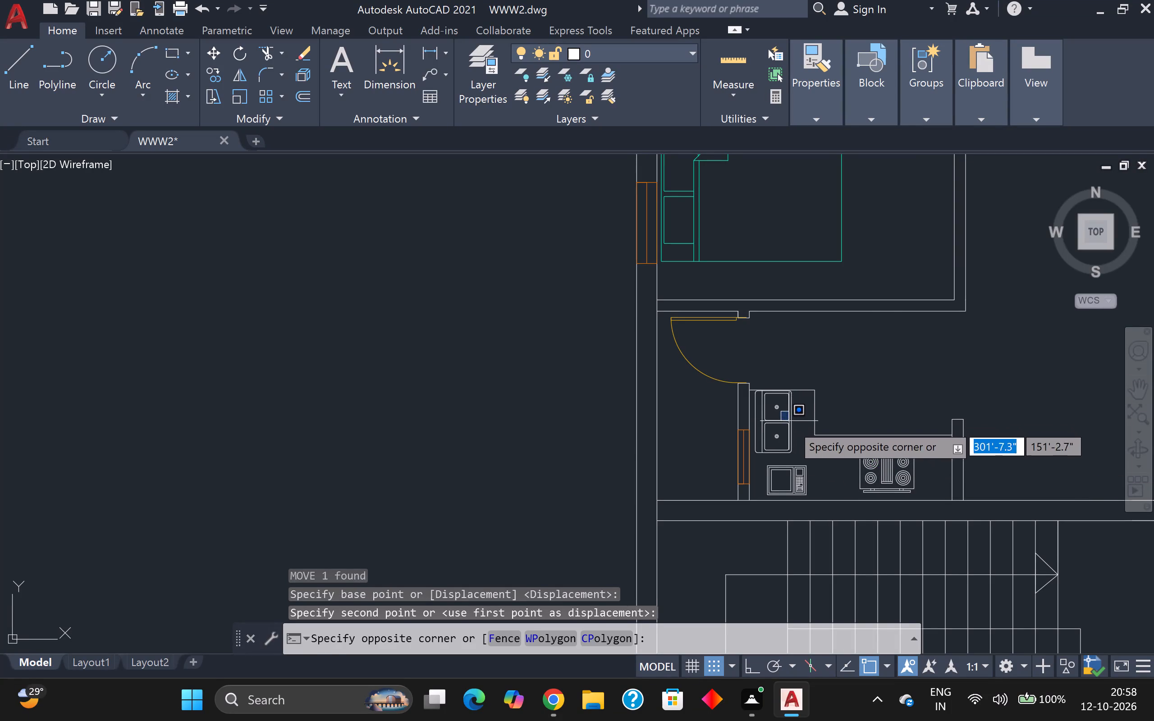
left_click(790, 423)
left_click(792, 423)
key("m")
key("Return")
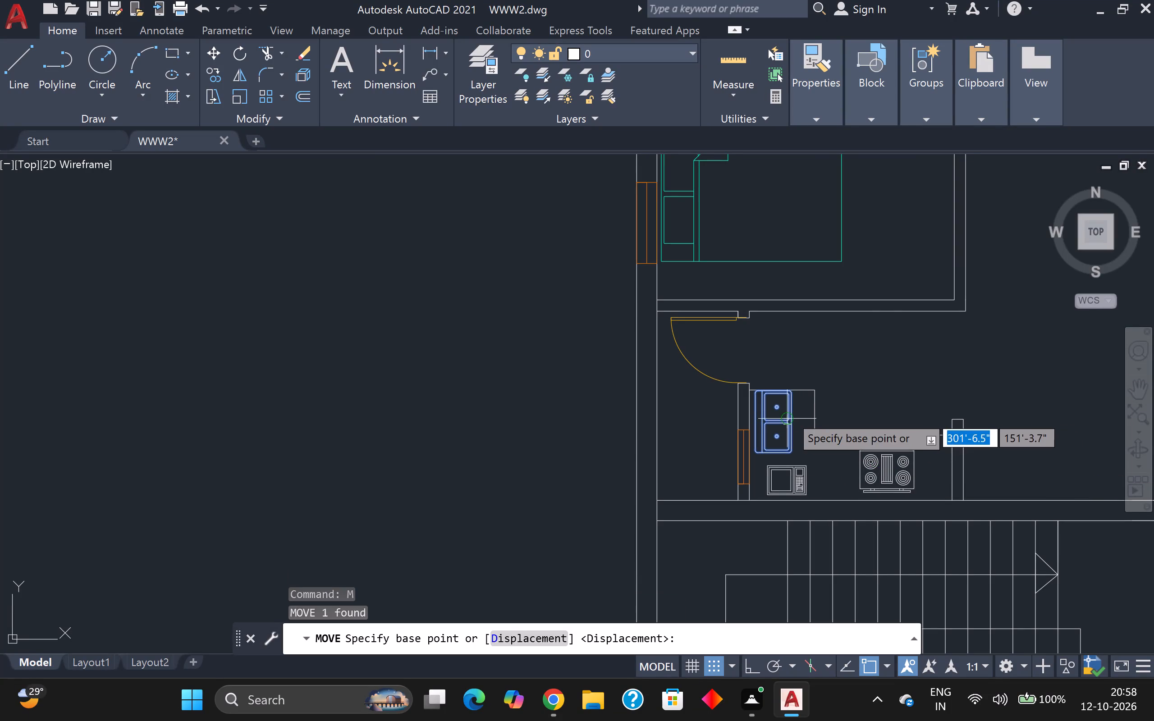
left_click(779, 409)
left_click(779, 415)
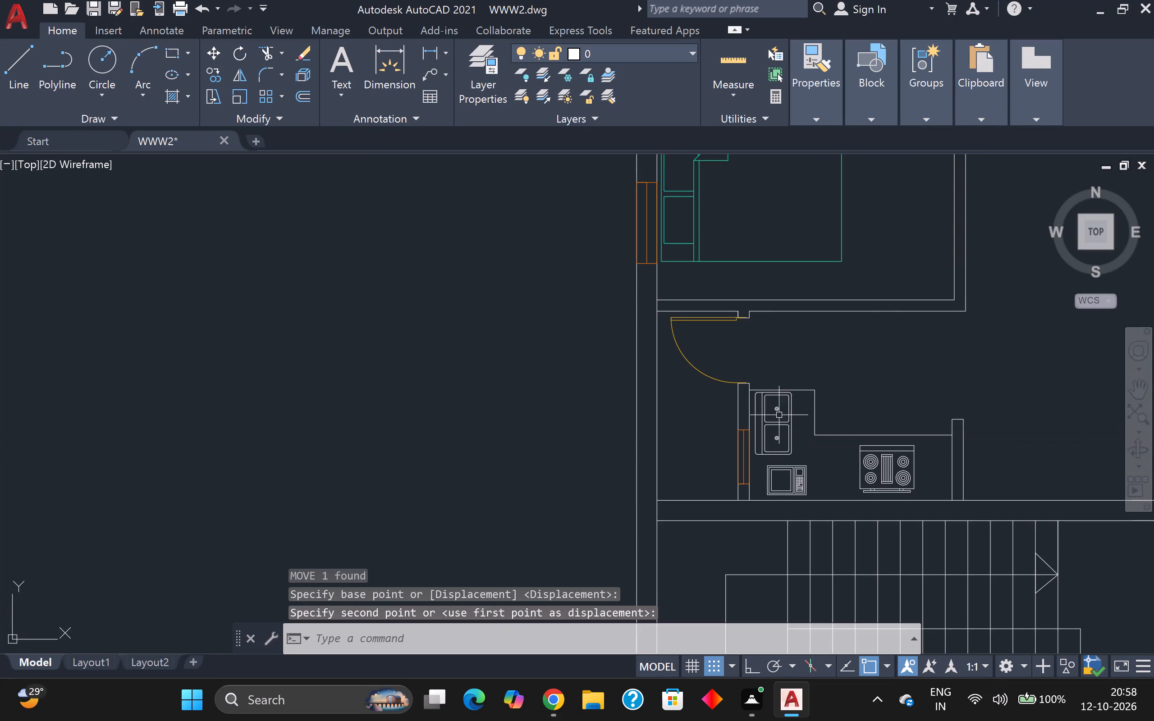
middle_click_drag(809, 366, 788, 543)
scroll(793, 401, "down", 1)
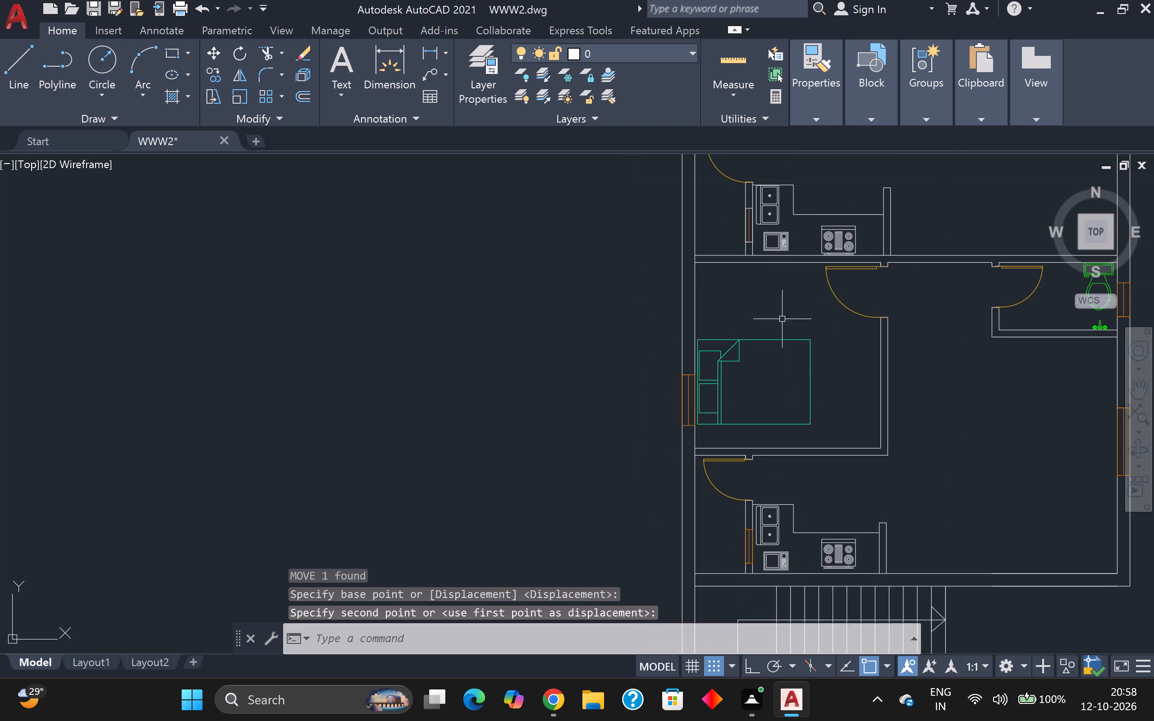
Move the middle unit's stove slightly north, clear of the wall behind the counter.
middle_click_drag(790, 290, 804, 369)
left_click(861, 308)
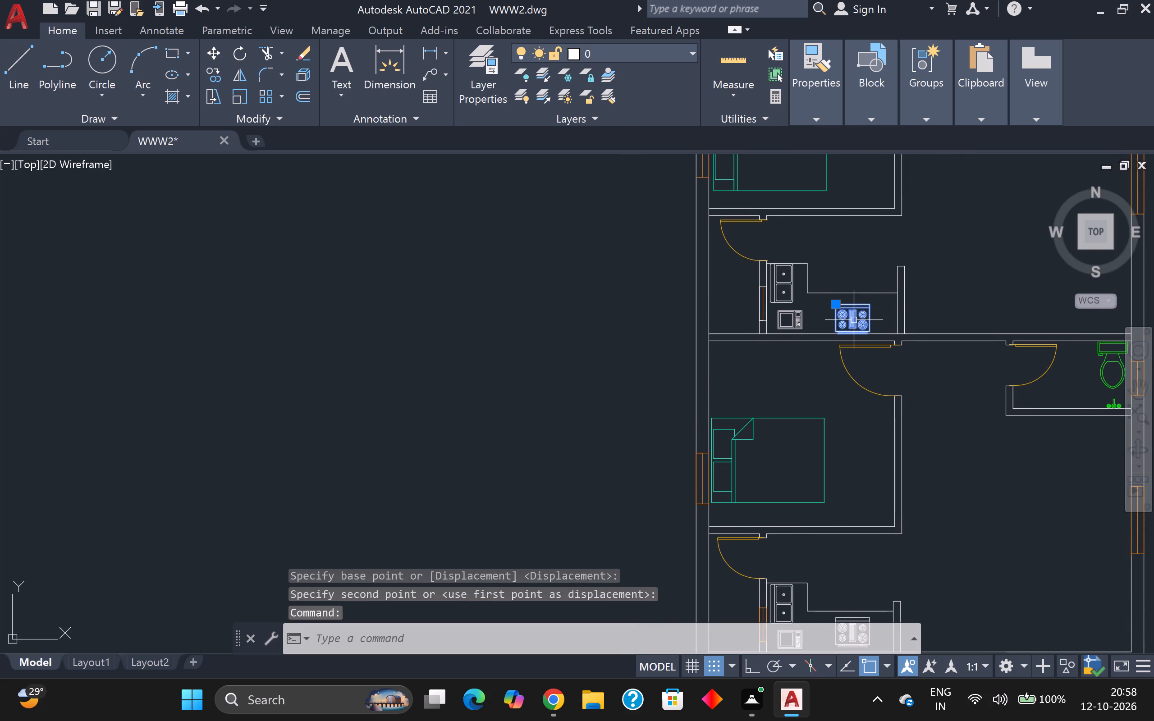
key("m")
key("Return")
left_click(853, 319)
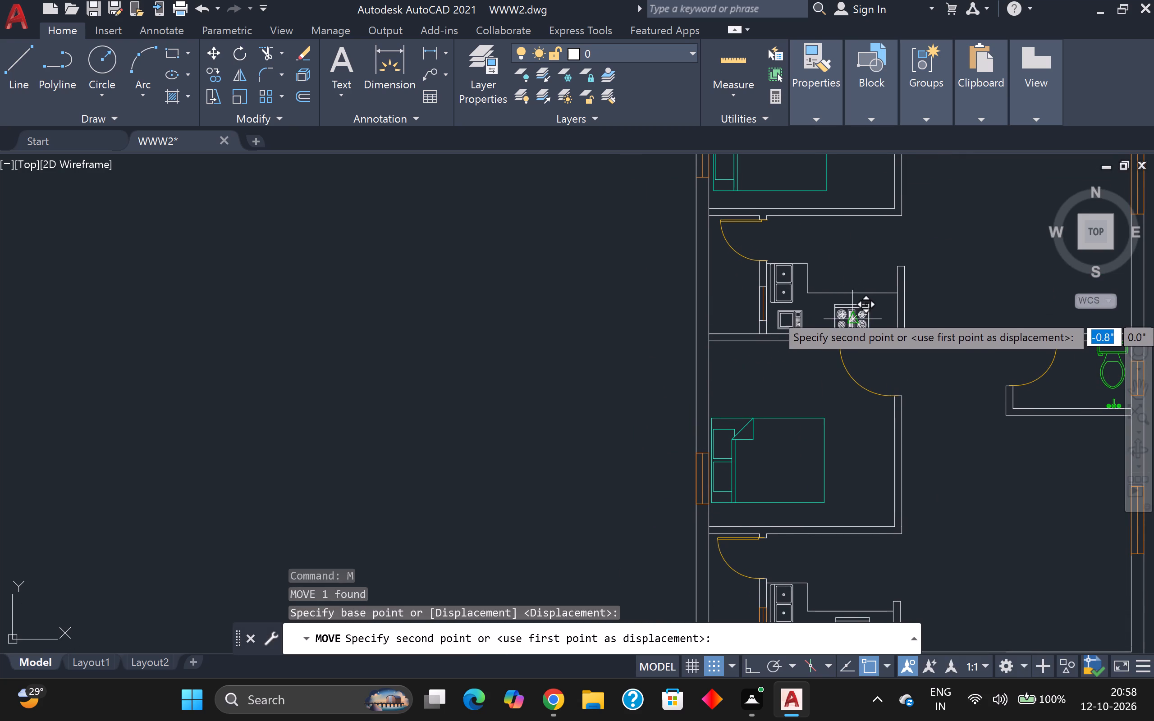
left_click(852, 311)
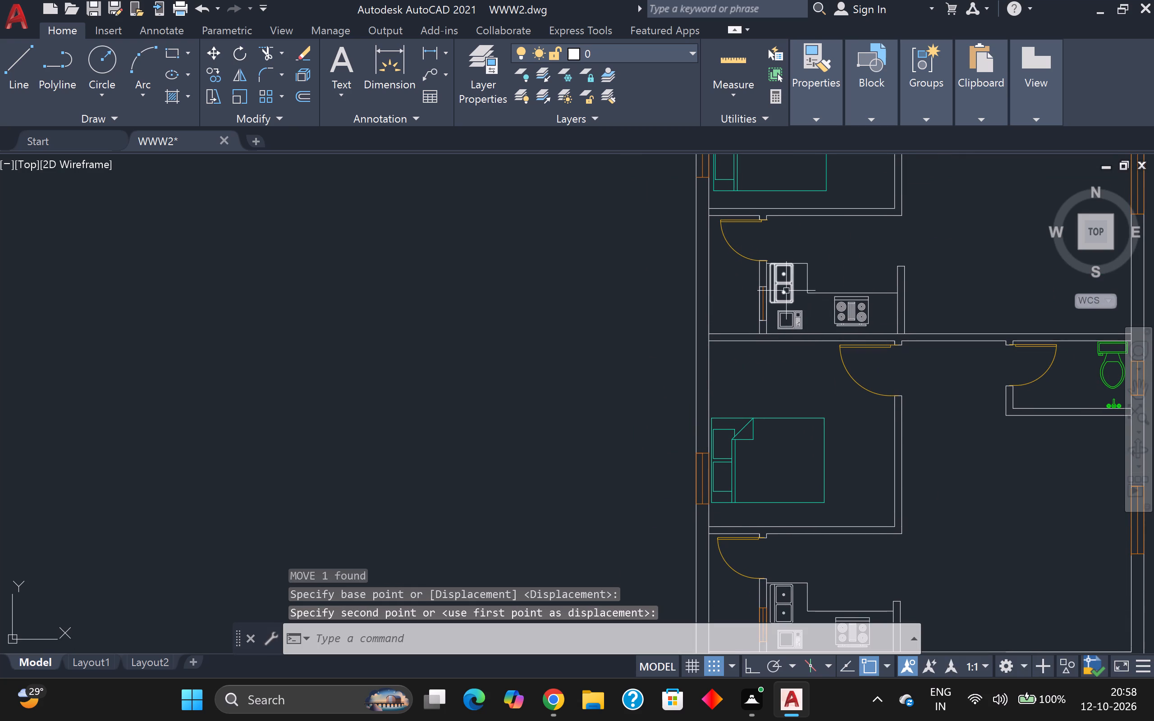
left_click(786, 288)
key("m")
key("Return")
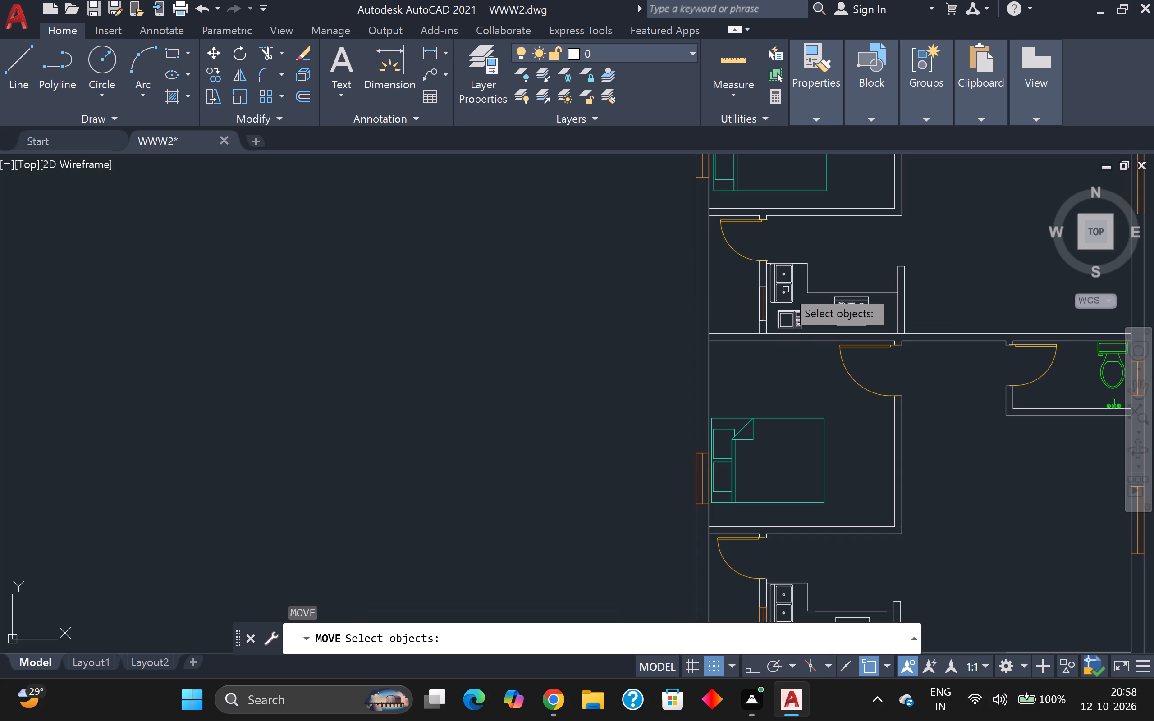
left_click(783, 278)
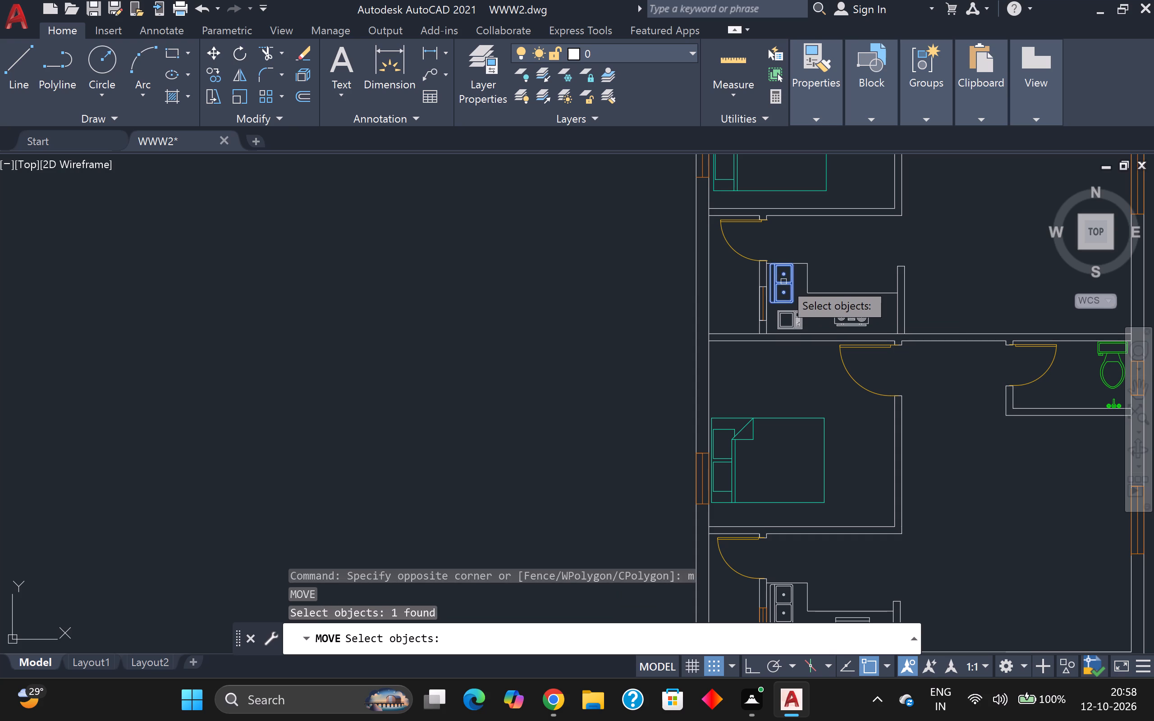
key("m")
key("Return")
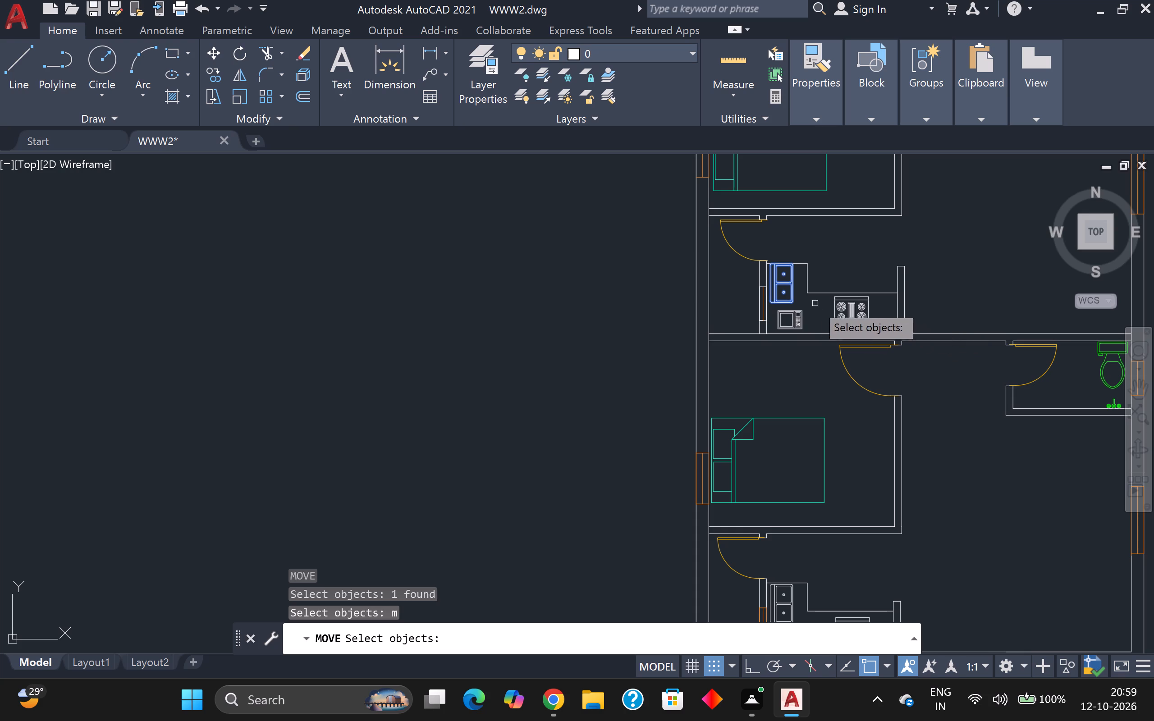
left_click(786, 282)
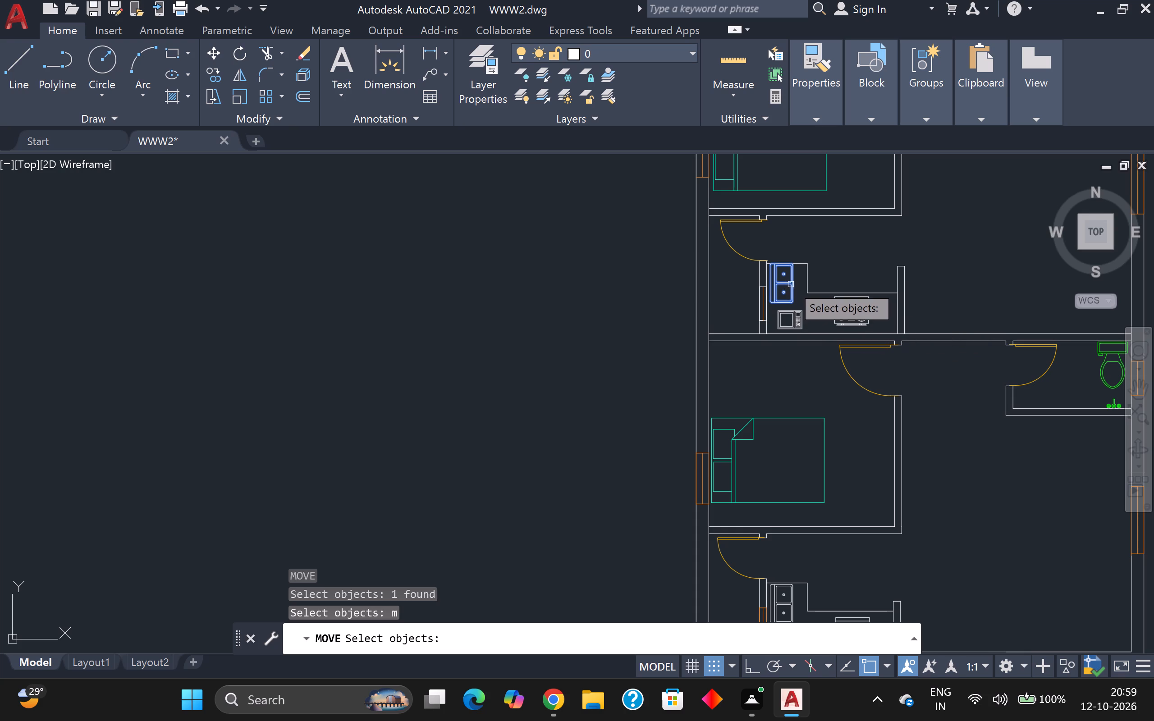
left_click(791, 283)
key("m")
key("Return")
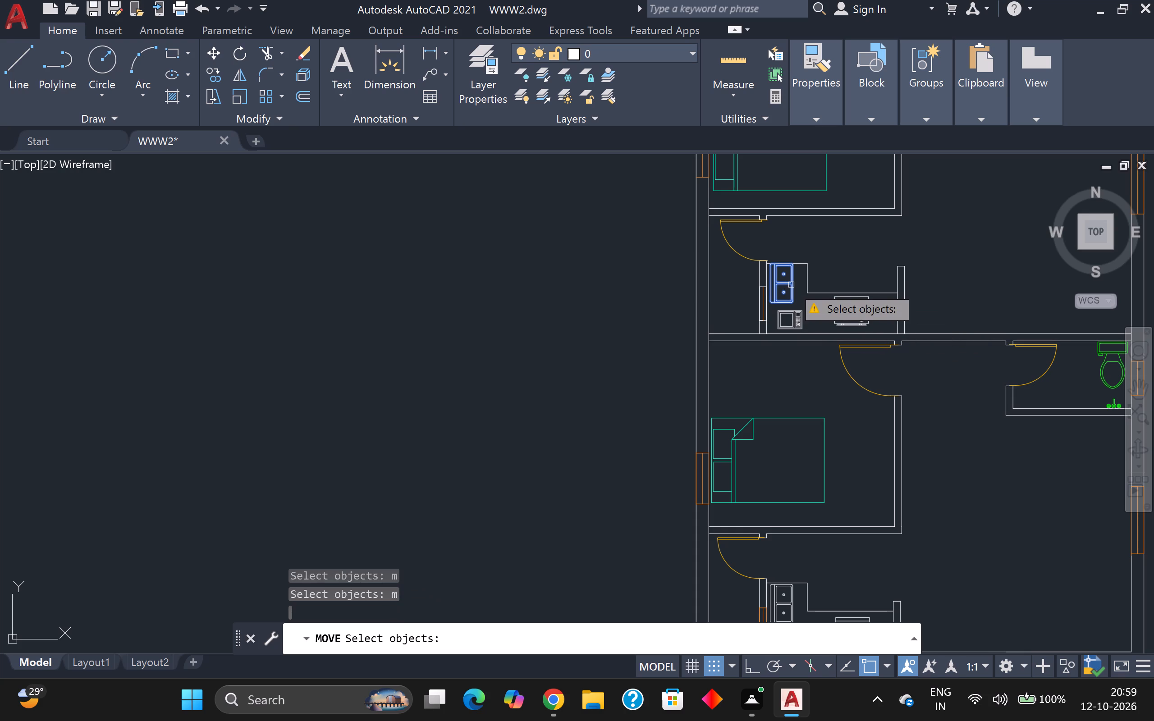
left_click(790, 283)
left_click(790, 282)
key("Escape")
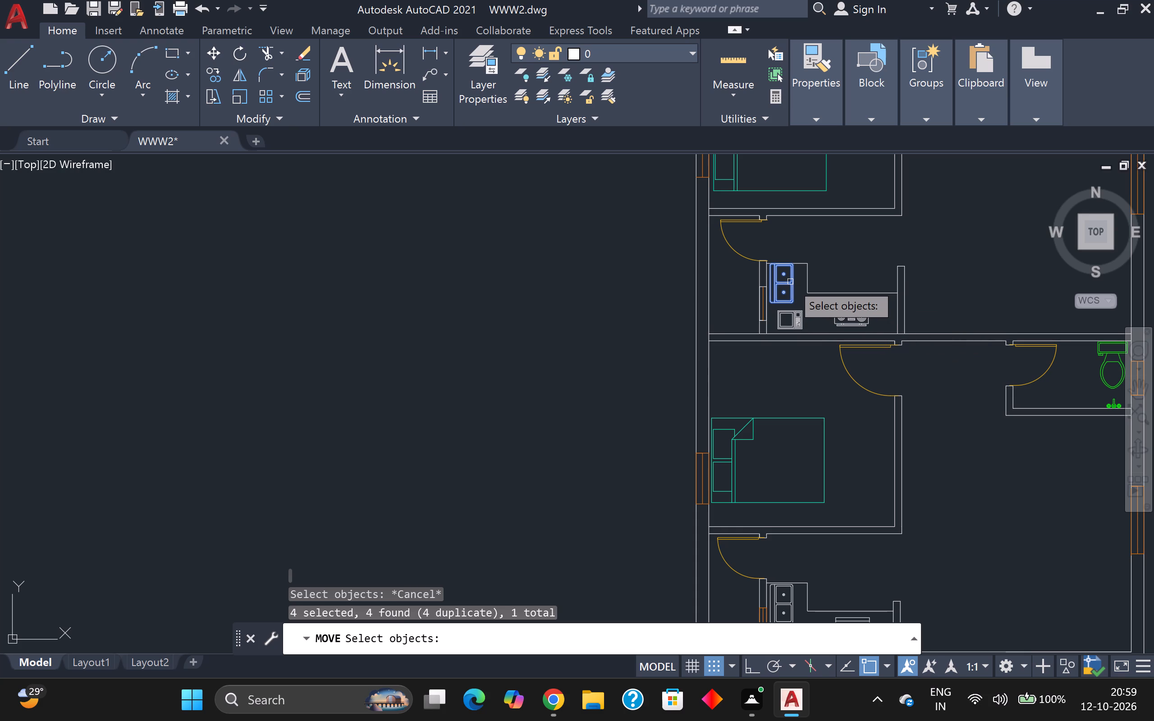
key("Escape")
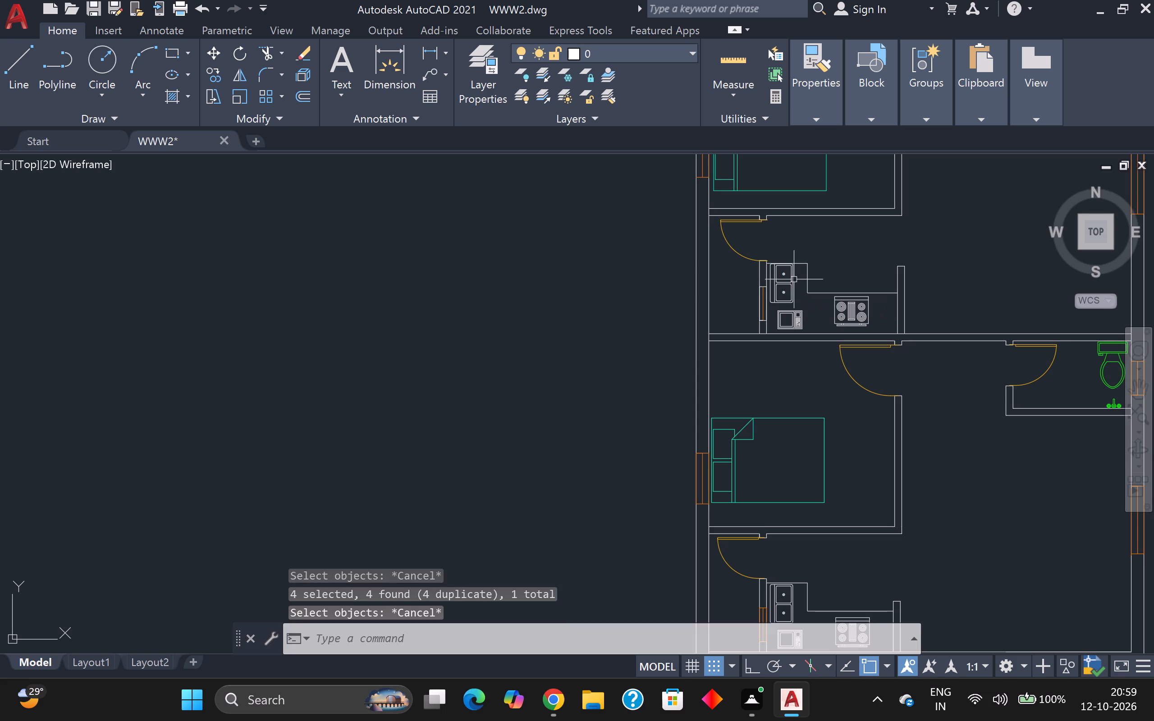
Move the middle unit's sink slightly southeast, clear of the counter's north edge.
left_click(794, 279)
key("m")
key("Return")
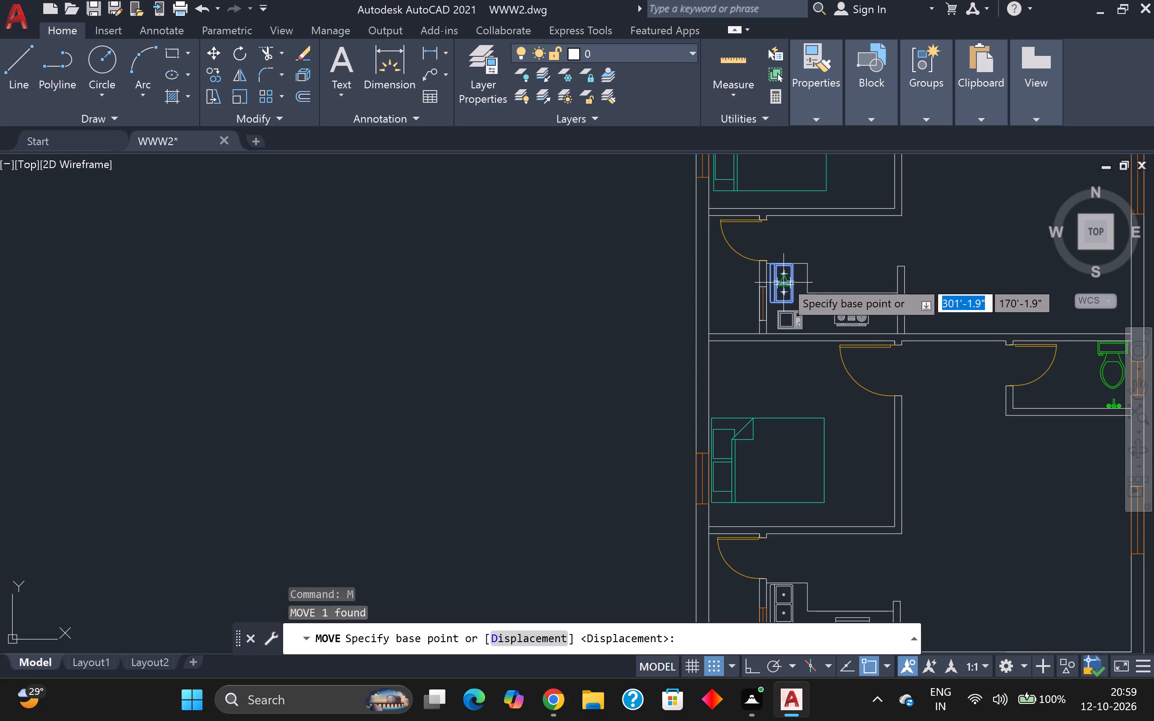
left_click(784, 278)
scroll(786, 281, "up", 3)
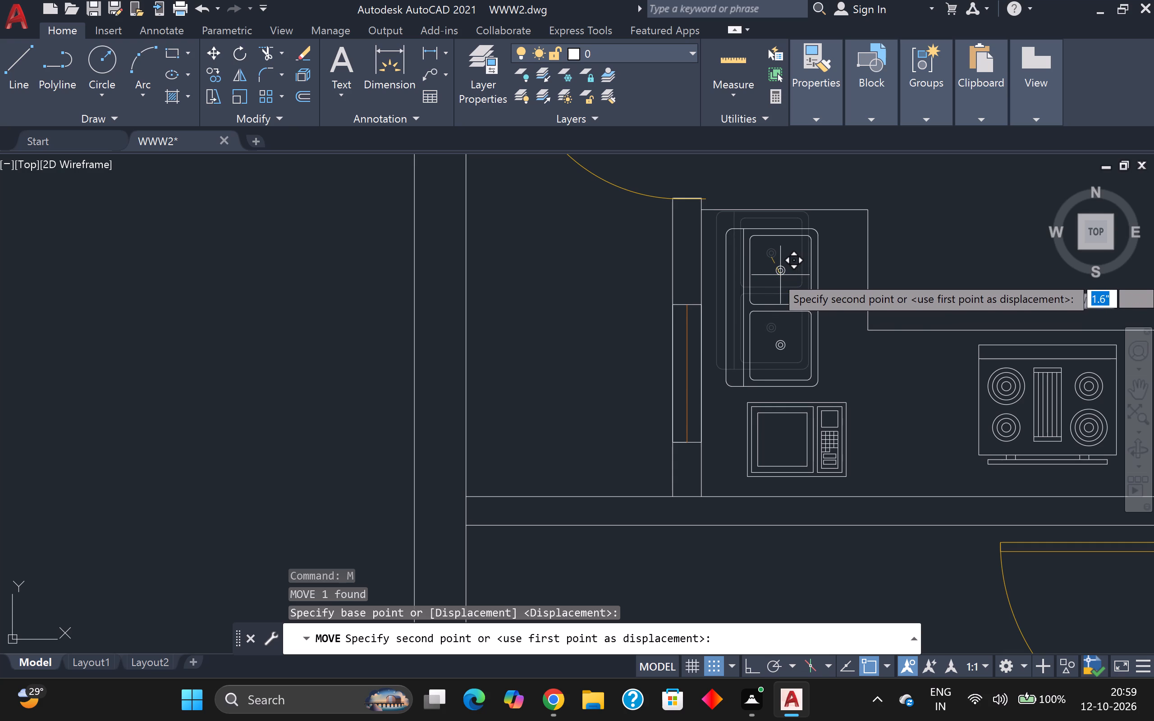
left_click(779, 274)
scroll(897, 328, "down", 4)
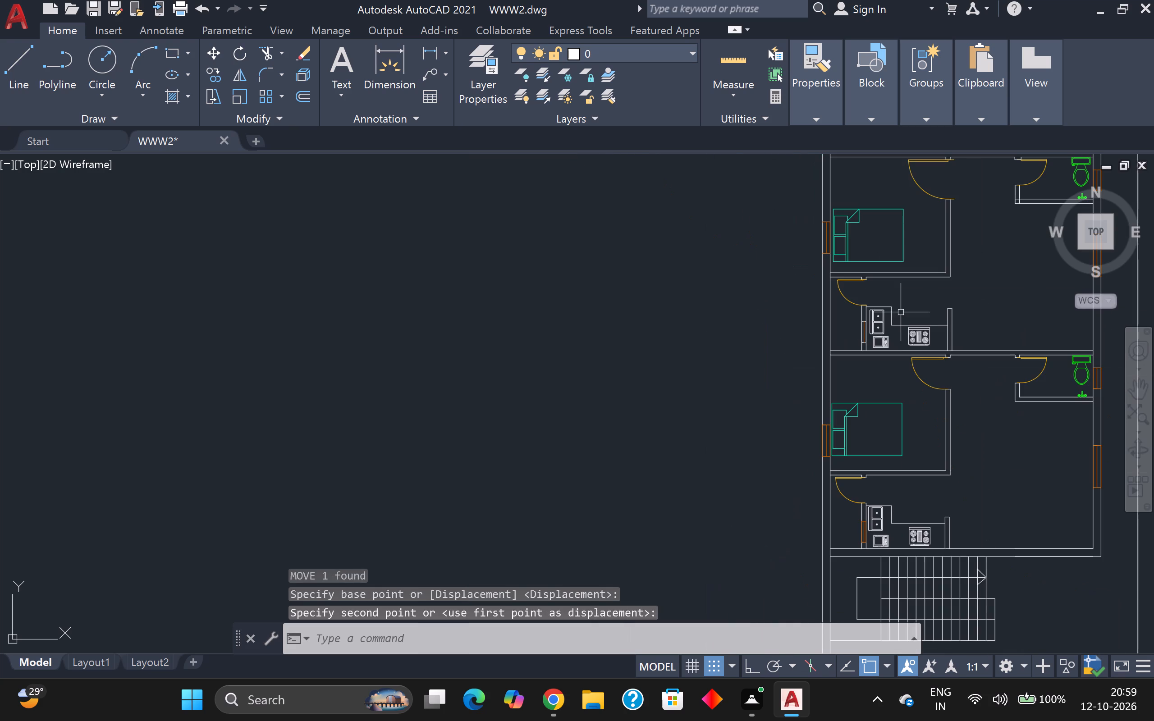
Move the northern unit's stove about 3" north, away from the wall behind the counter.
middle_click_drag(912, 266, 896, 506)
scroll(928, 363, "up", 2)
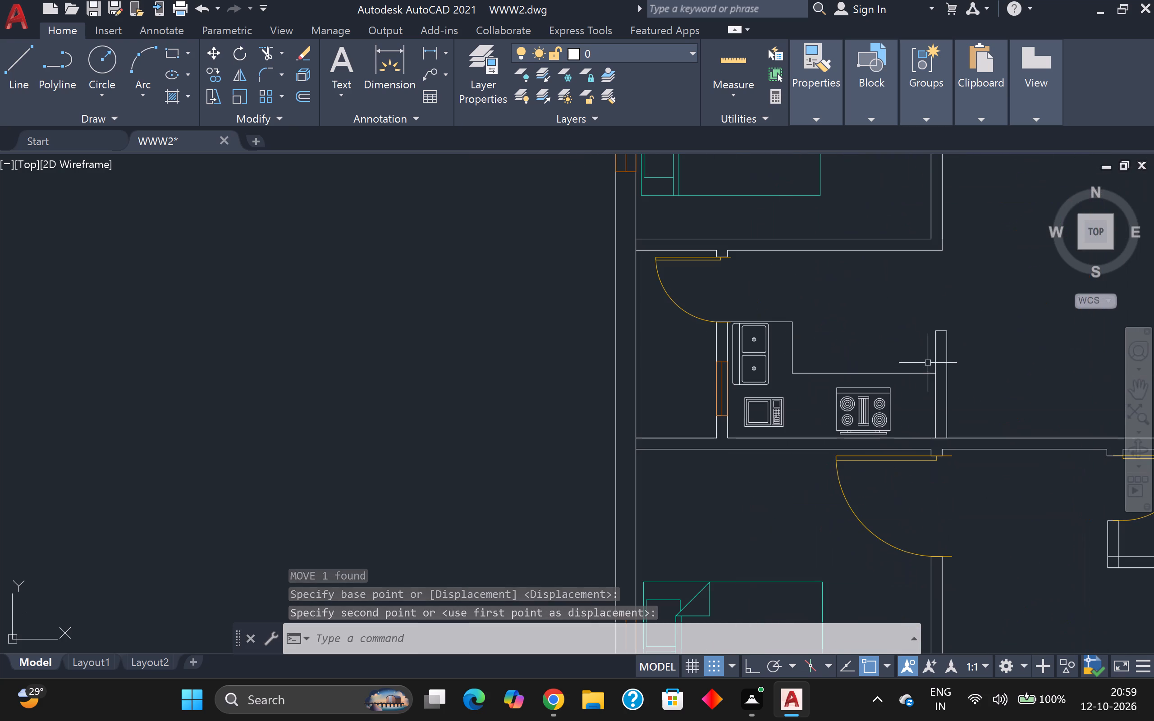
left_click(852, 402)
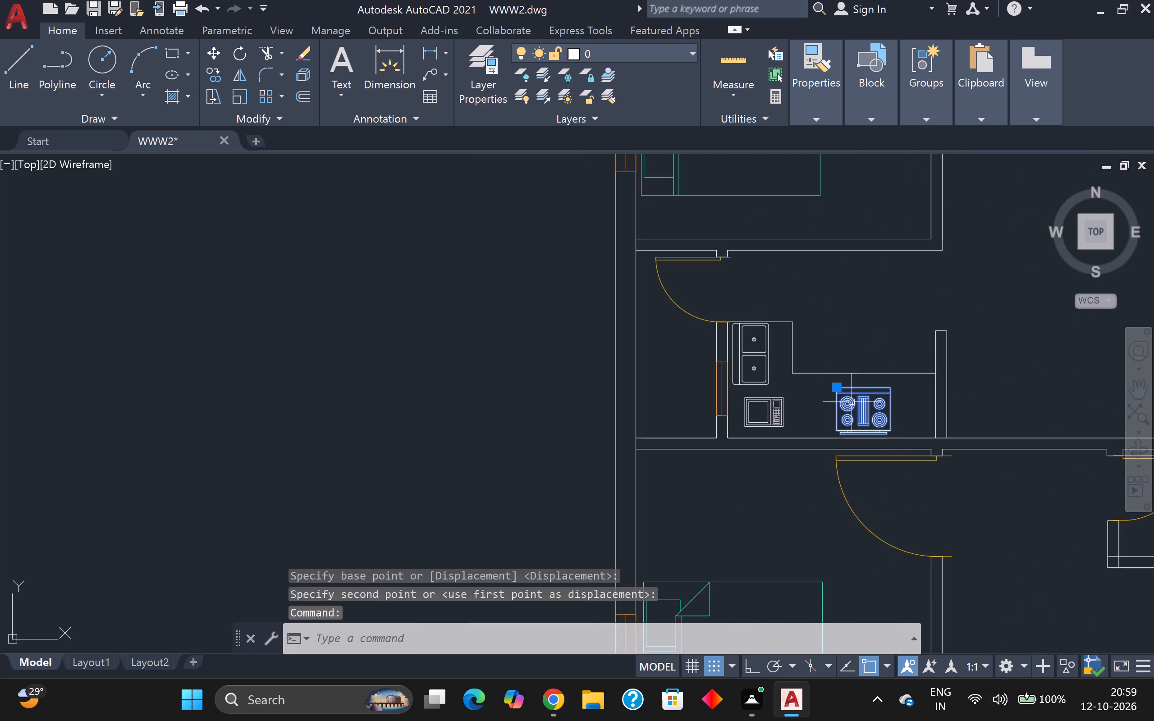
key("m")
key("Return")
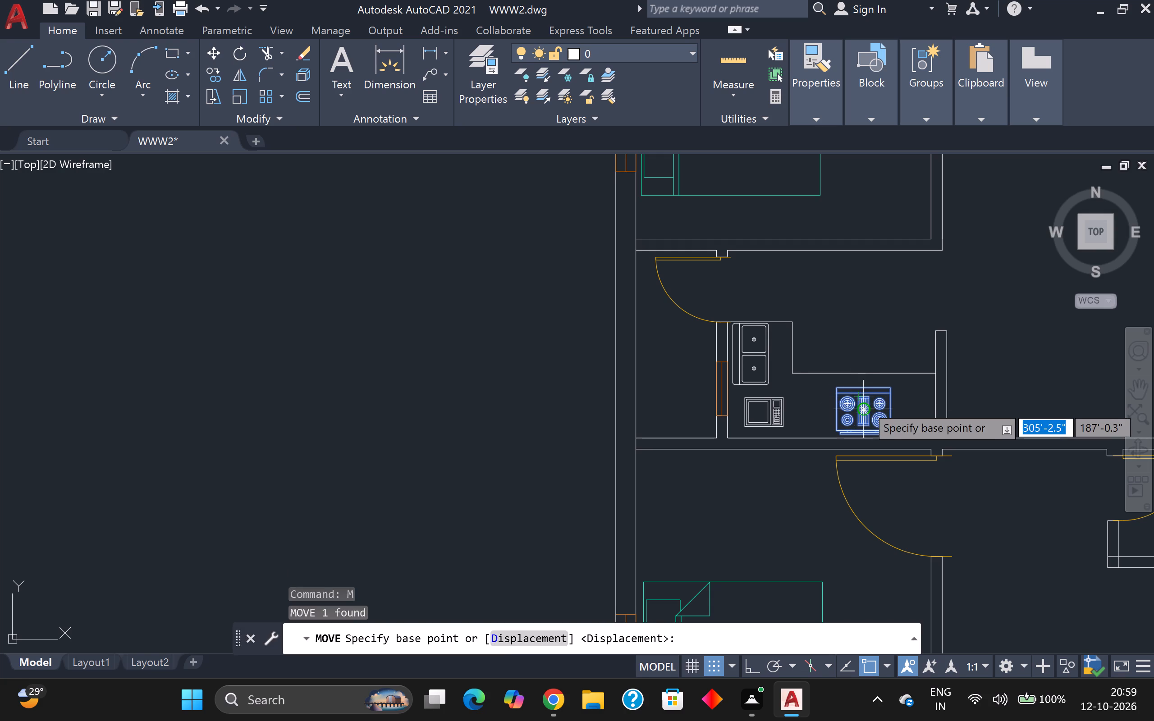
left_click(865, 404)
scroll(866, 400, "up", 2)
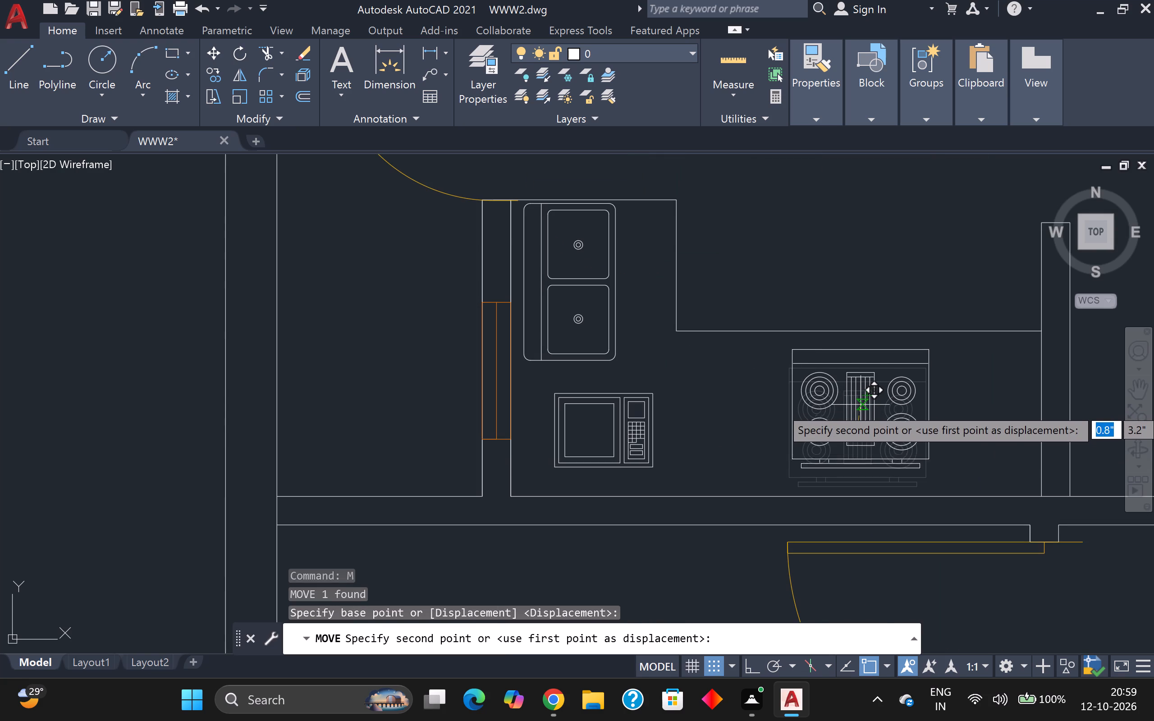
left_click(861, 406)
Move the northern unit's sink slightly southeast, away from the counter's north edge.
left_click(607, 289)
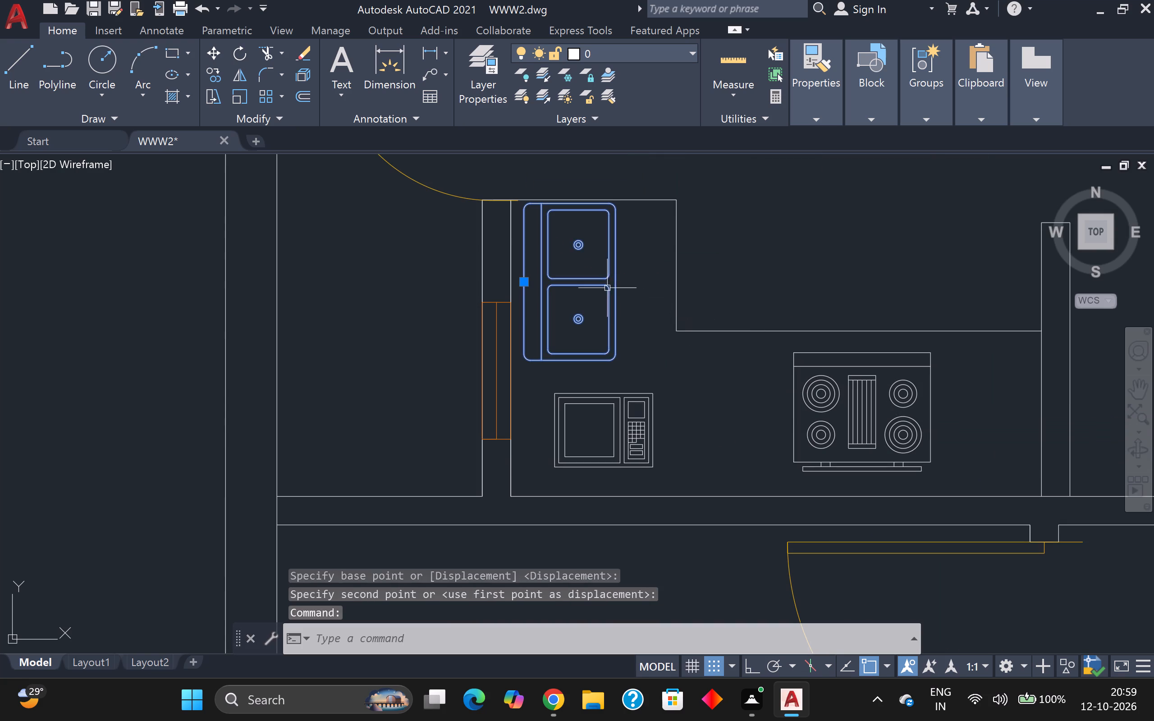
key("m")
key("Return")
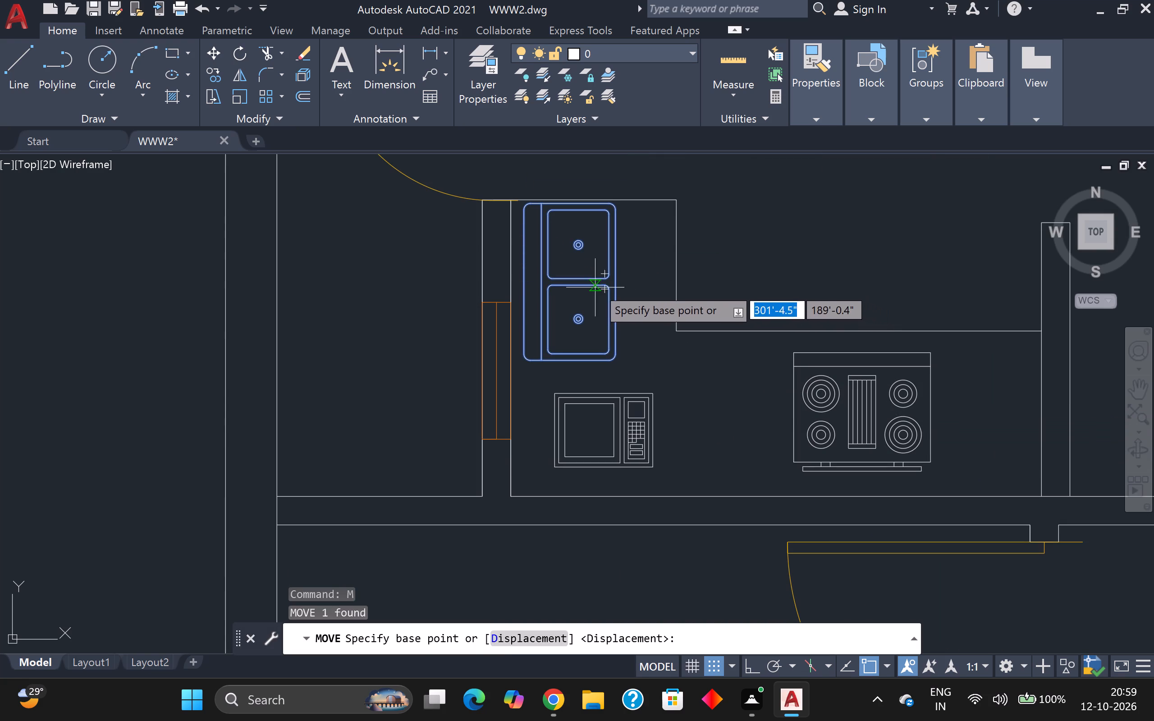
left_click(596, 286)
left_click(609, 293)
scroll(612, 293, "down", 5)
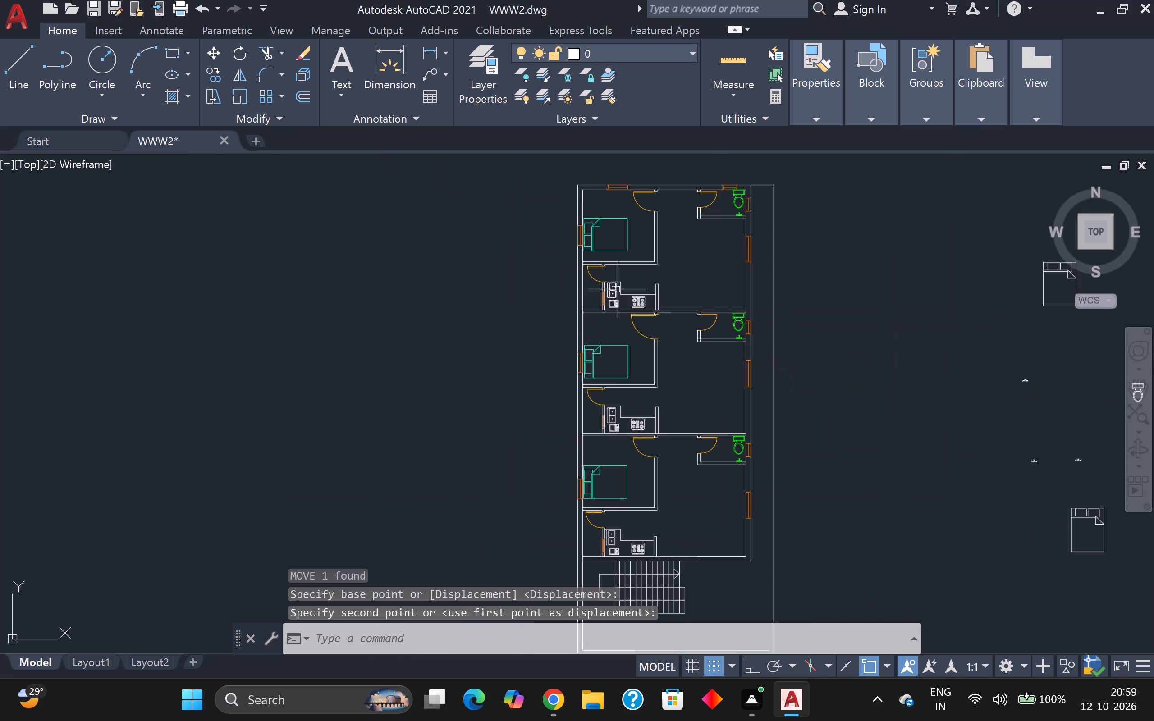
Assign the sink, microwave and stove blocks of all three units to the kitchen layer, leaving the counter lines out.
scroll(692, 530, "up", 2)
middle_click_drag(692, 530, 704, 347)
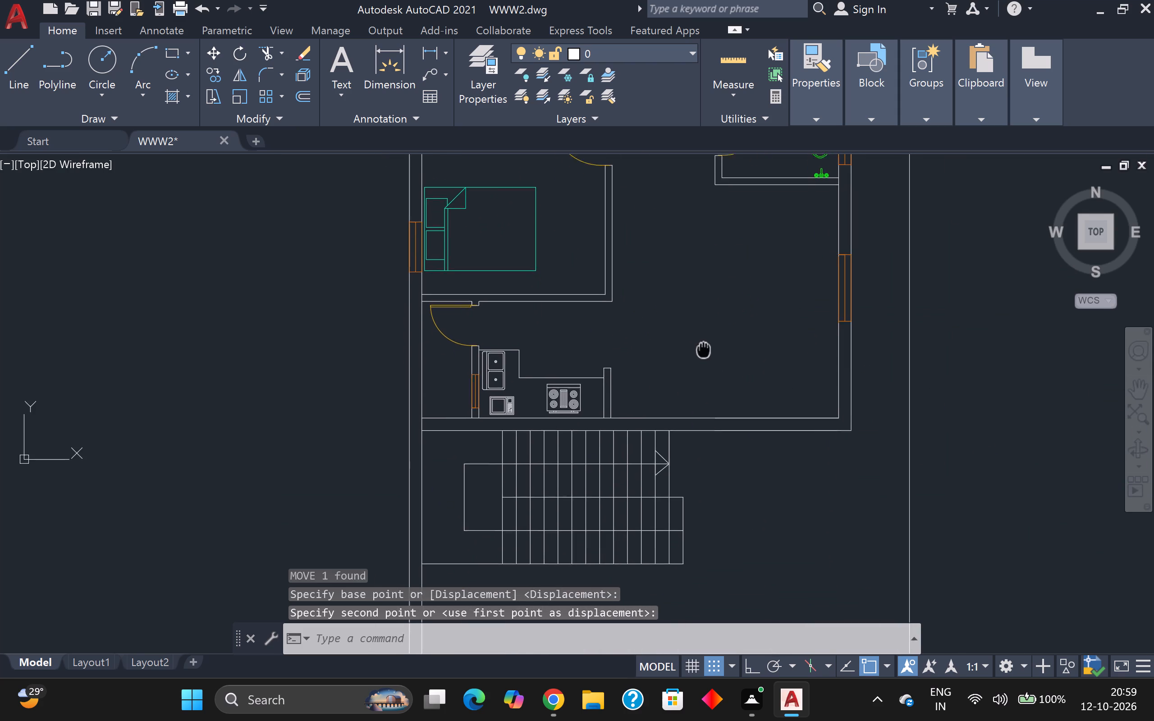
middle_click_drag(704, 347, 704, 339)
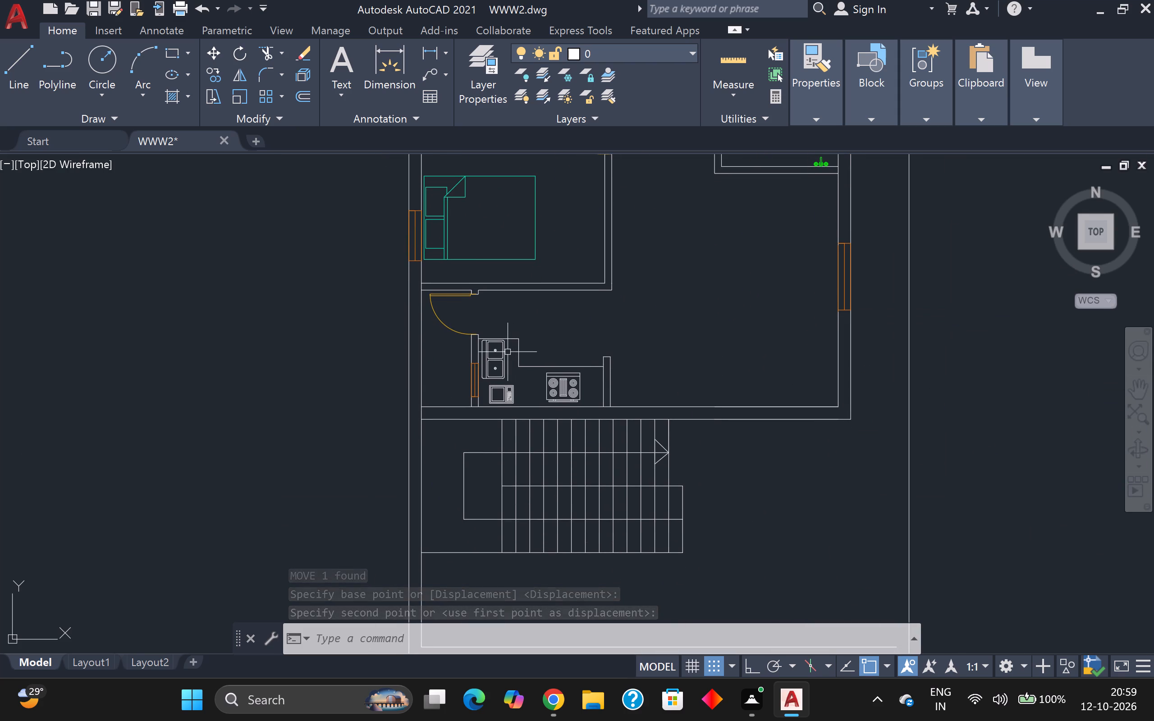
left_click(502, 353)
left_click(505, 401)
left_click(572, 387)
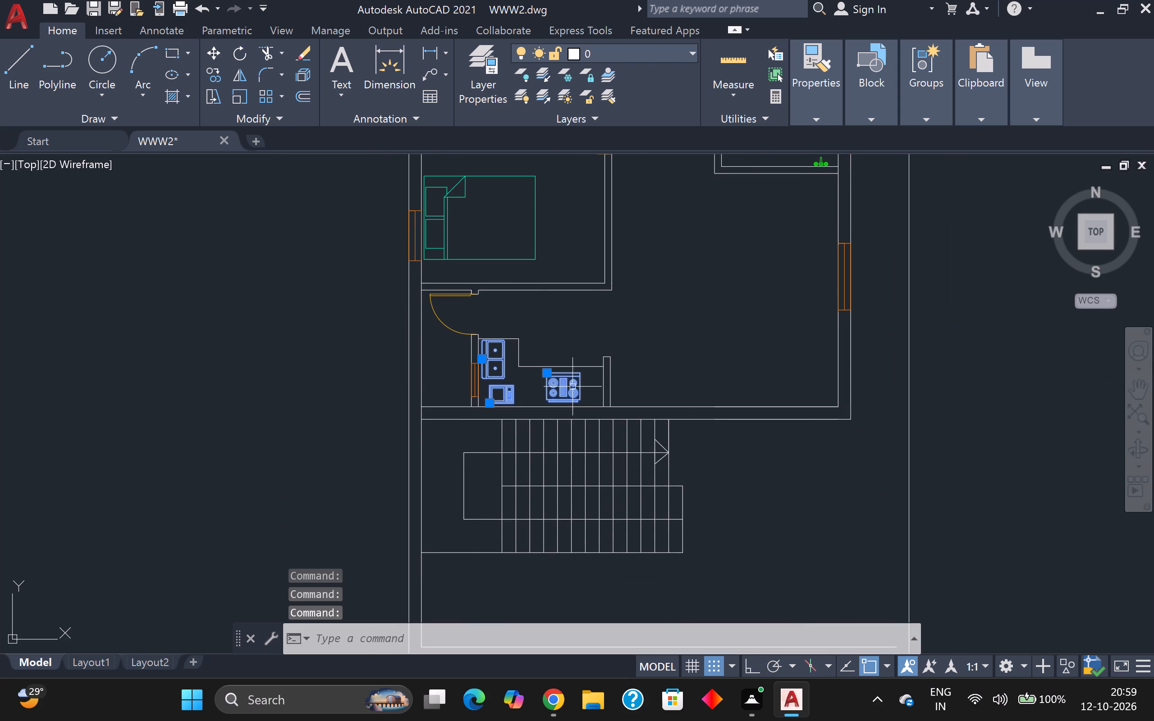
middle_click_drag(527, 222, 523, 473)
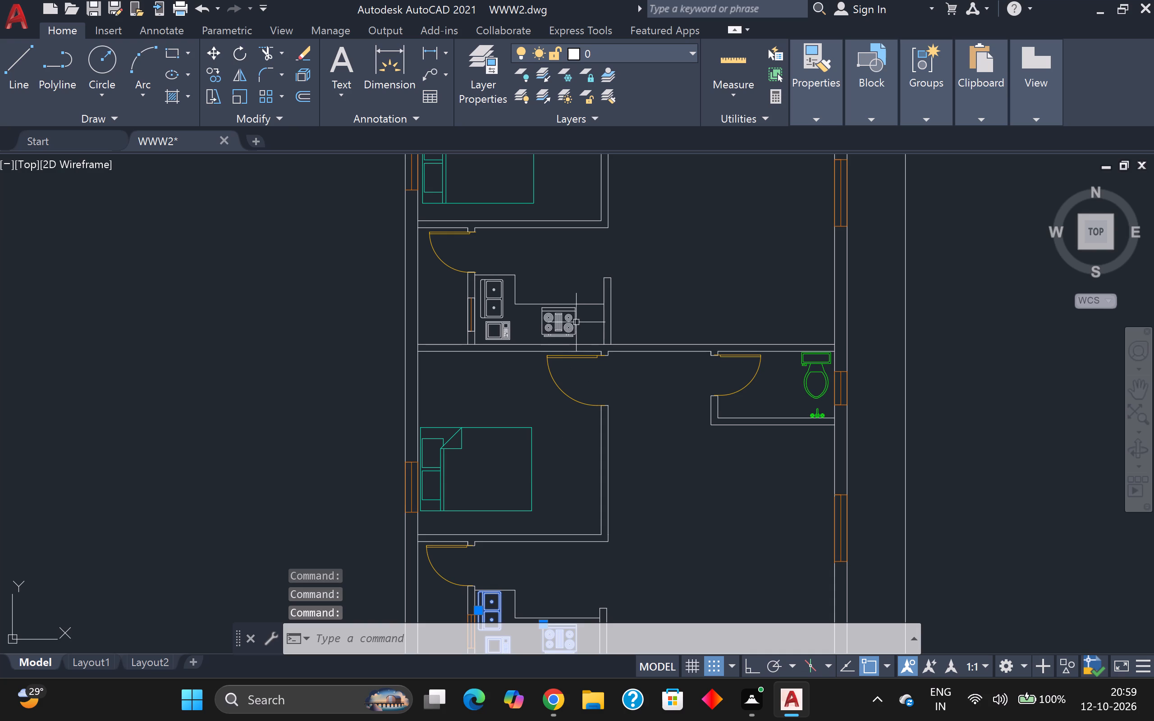
left_click(569, 324)
left_click(505, 327)
left_click(497, 299)
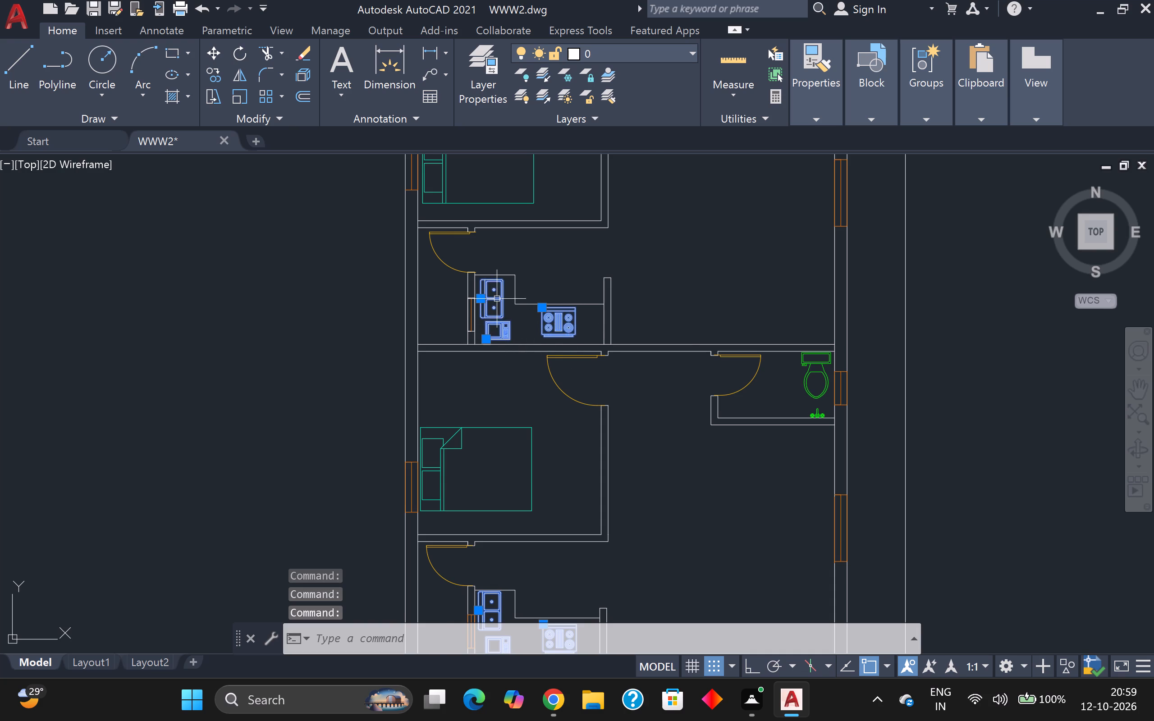
scroll(497, 299, "down", 1)
middle_click_drag(548, 254, 575, 498)
left_click(567, 363)
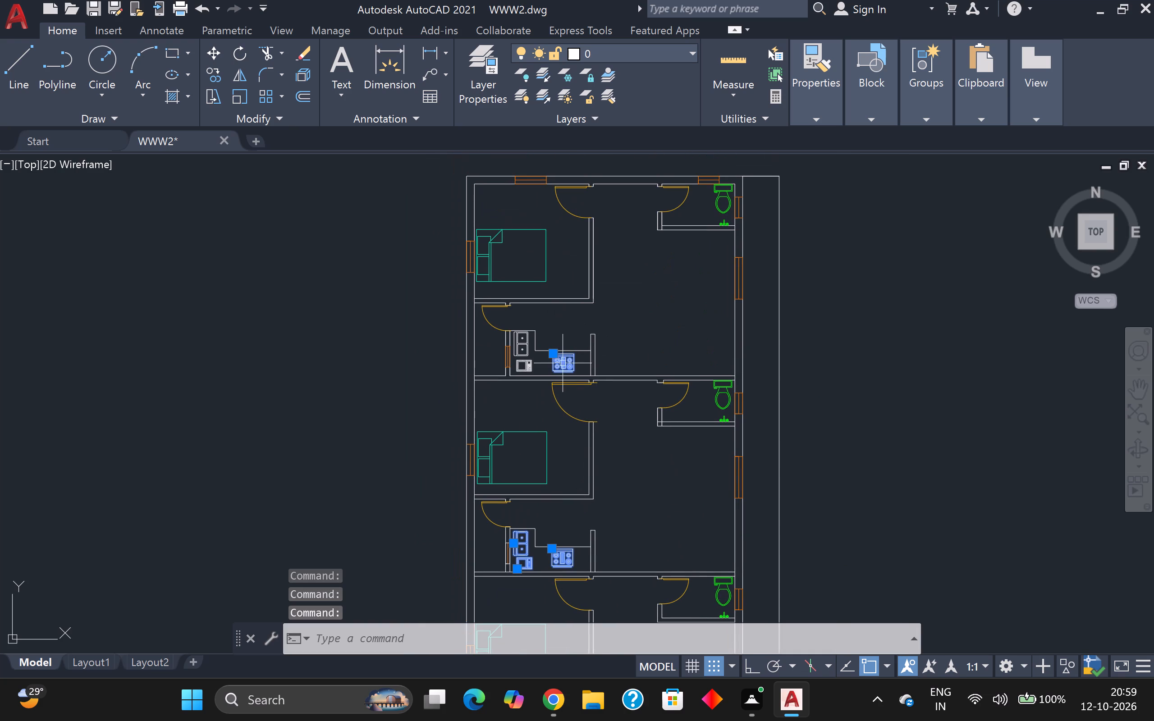
left_click(527, 372)
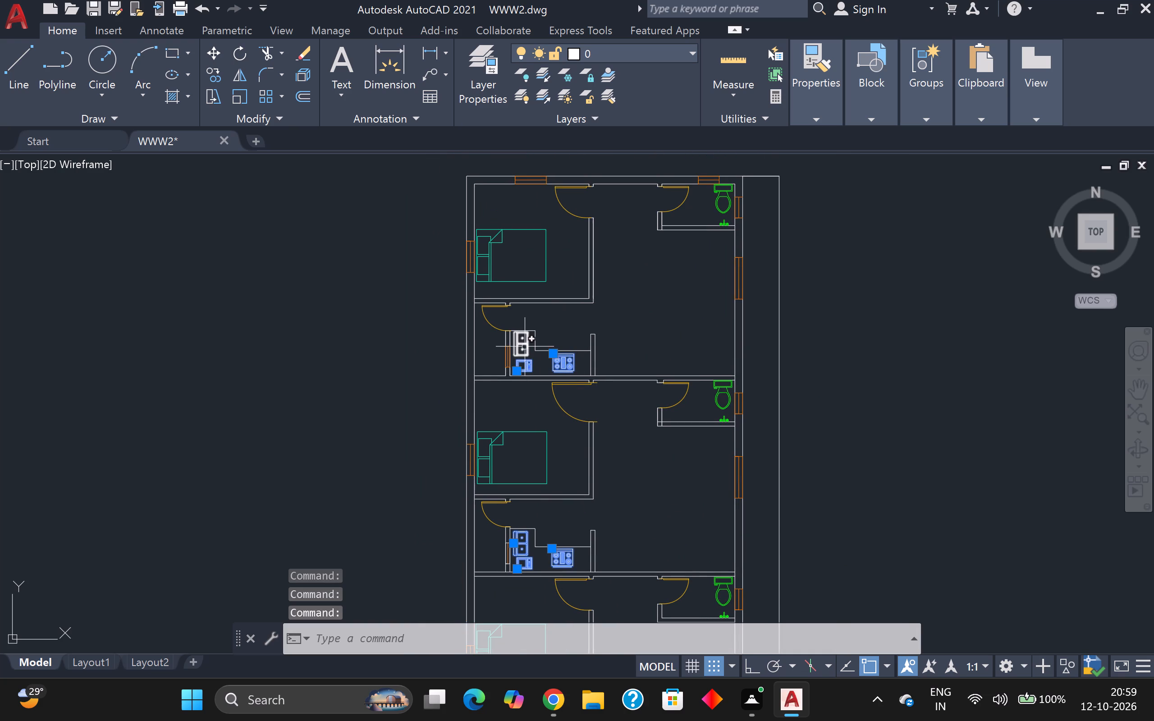
left_click(525, 347)
scroll(591, 381, "down", 2)
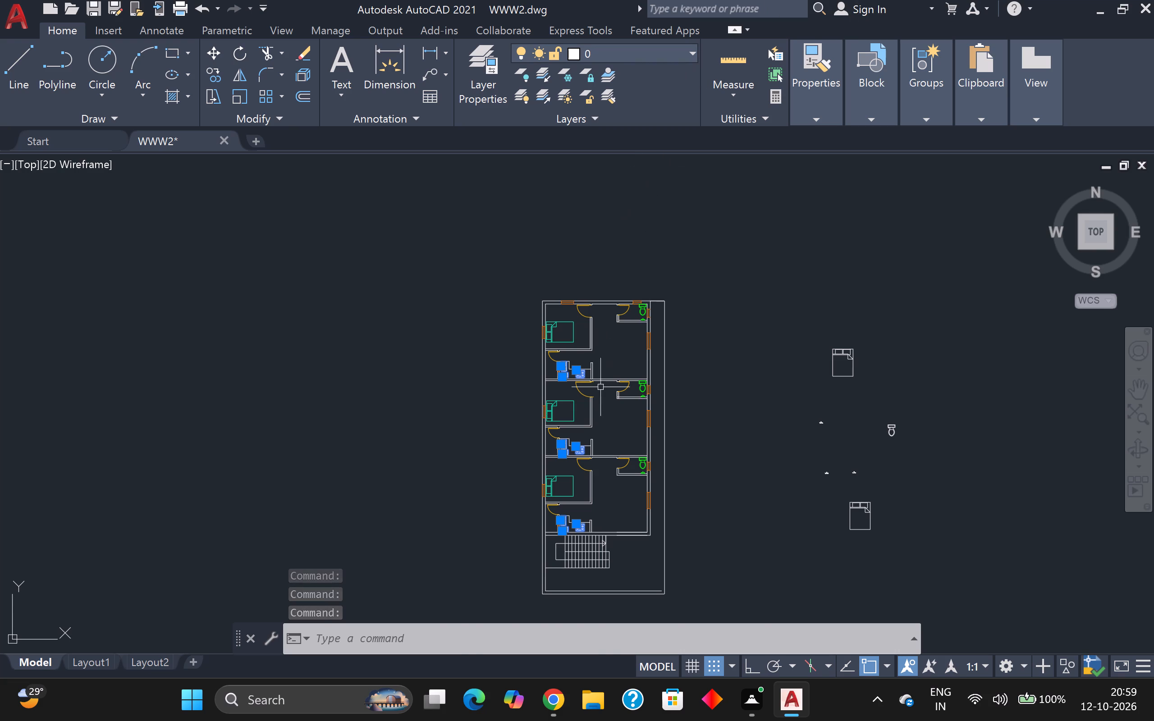
scroll(600, 388, "up", 2)
scroll(574, 355, "up", 3)
left_click(559, 297)
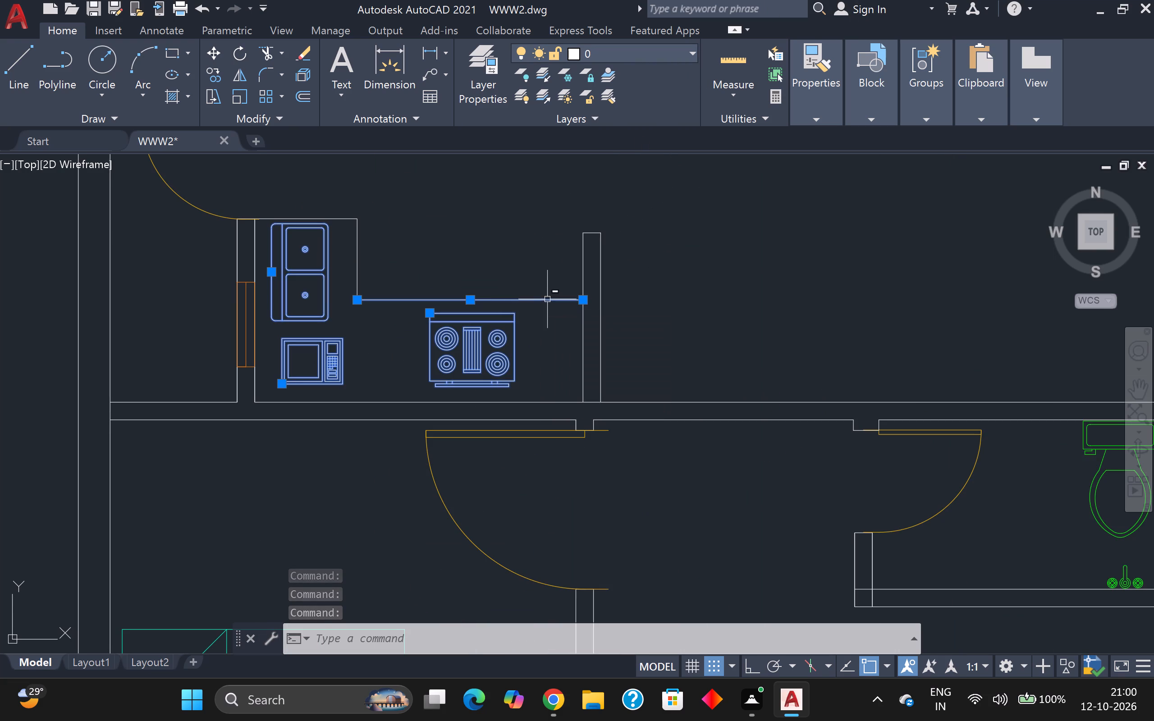
left_click(547, 299, "shift")
left_click(676, 46)
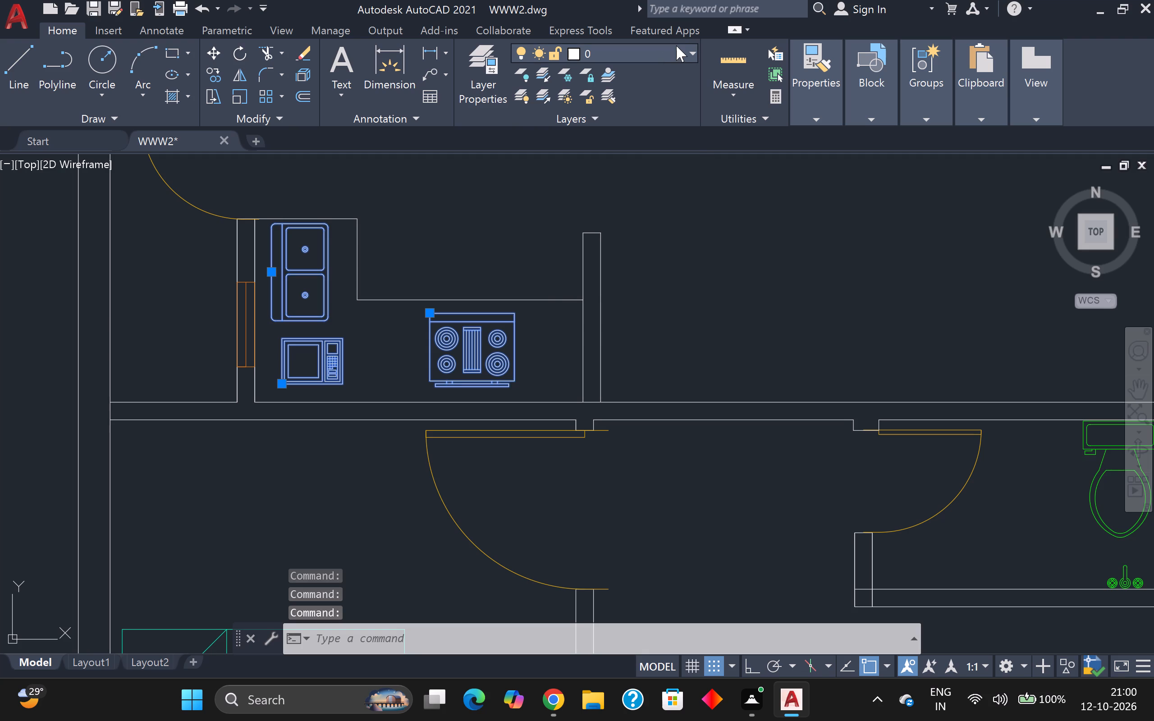
left_click(666, 178)
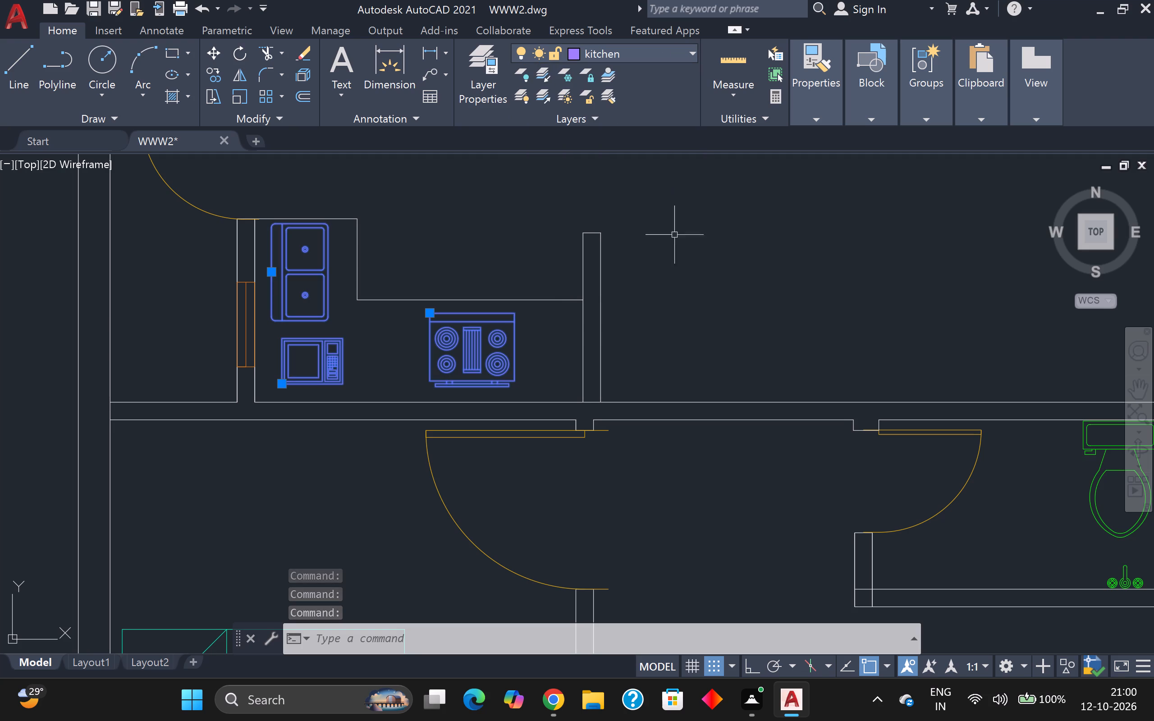
key("Escape")
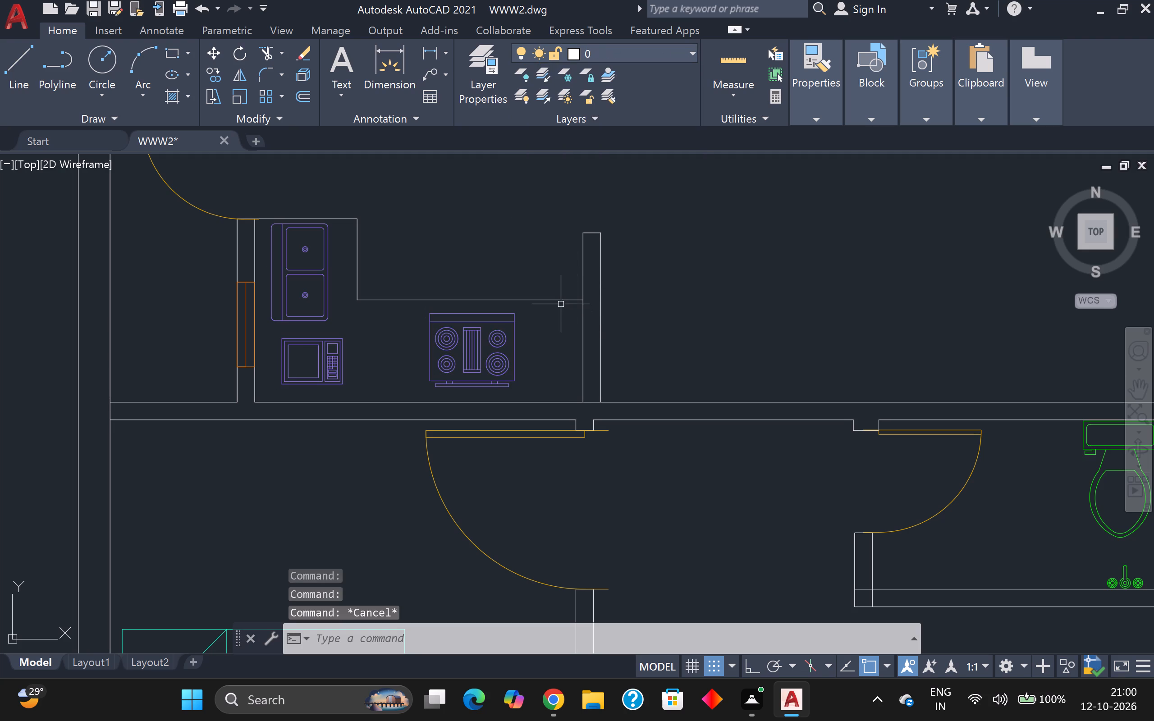
Set the colour of the northern unit's three kitchen counter lines to white 255,255,255.
left_click(559, 299)
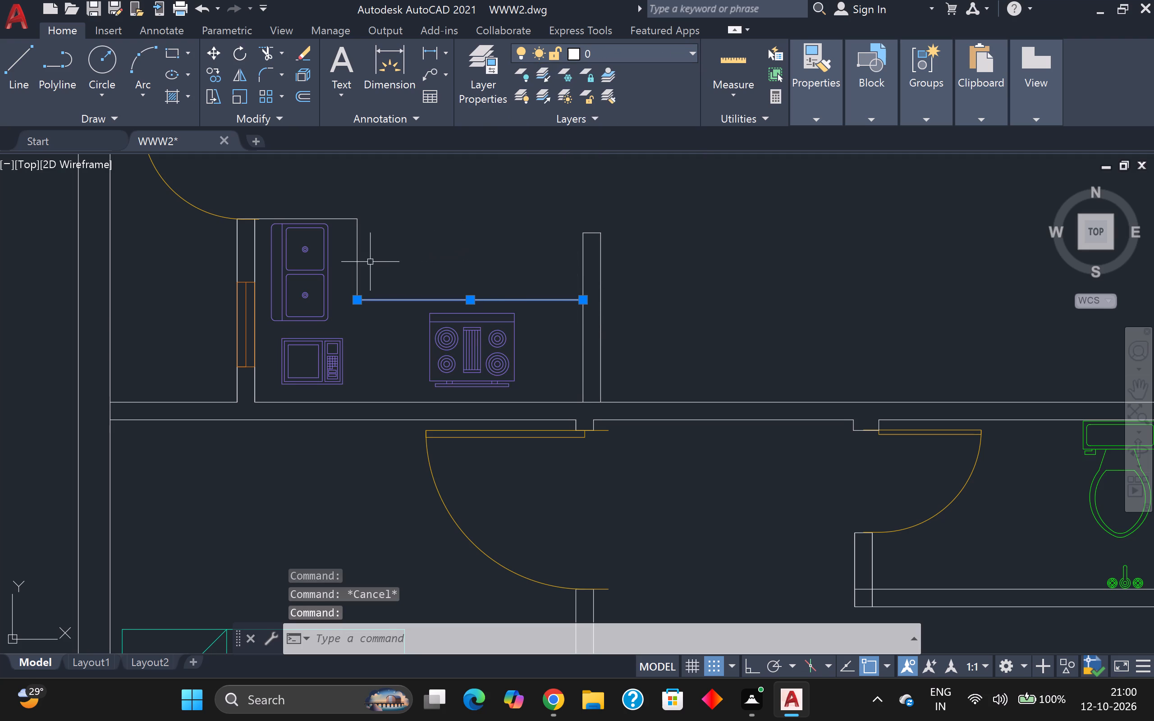
left_click(357, 257)
left_click(339, 219)
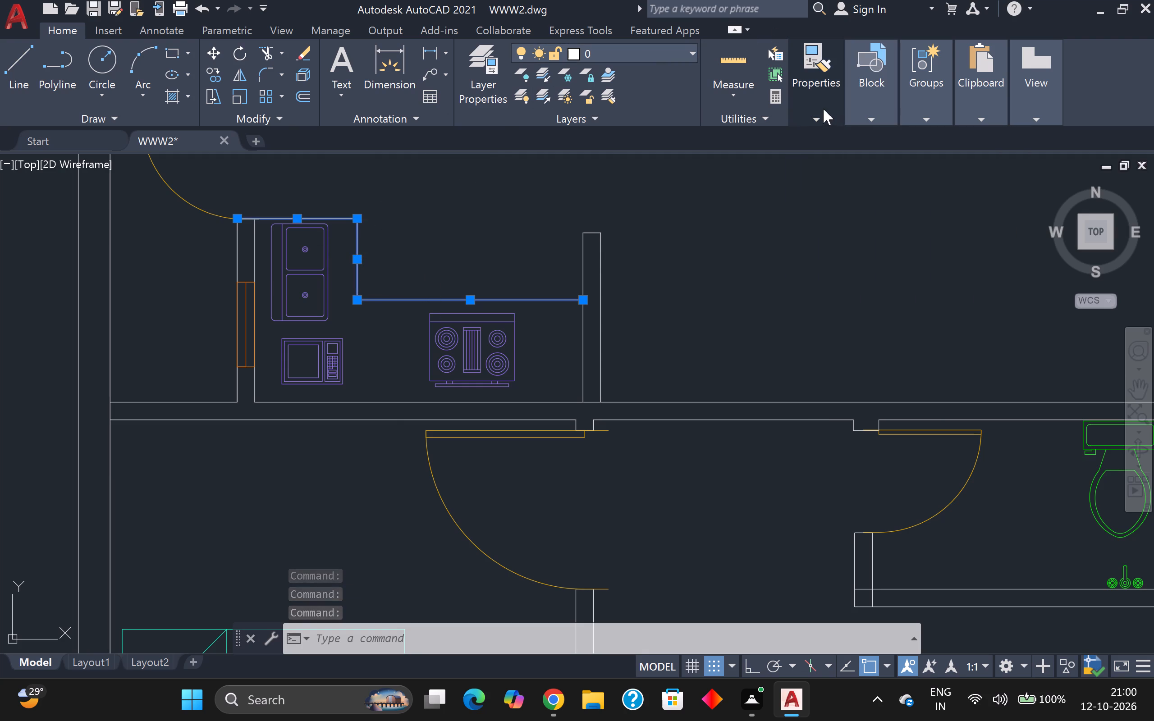
left_click(808, 114)
left_click(886, 136)
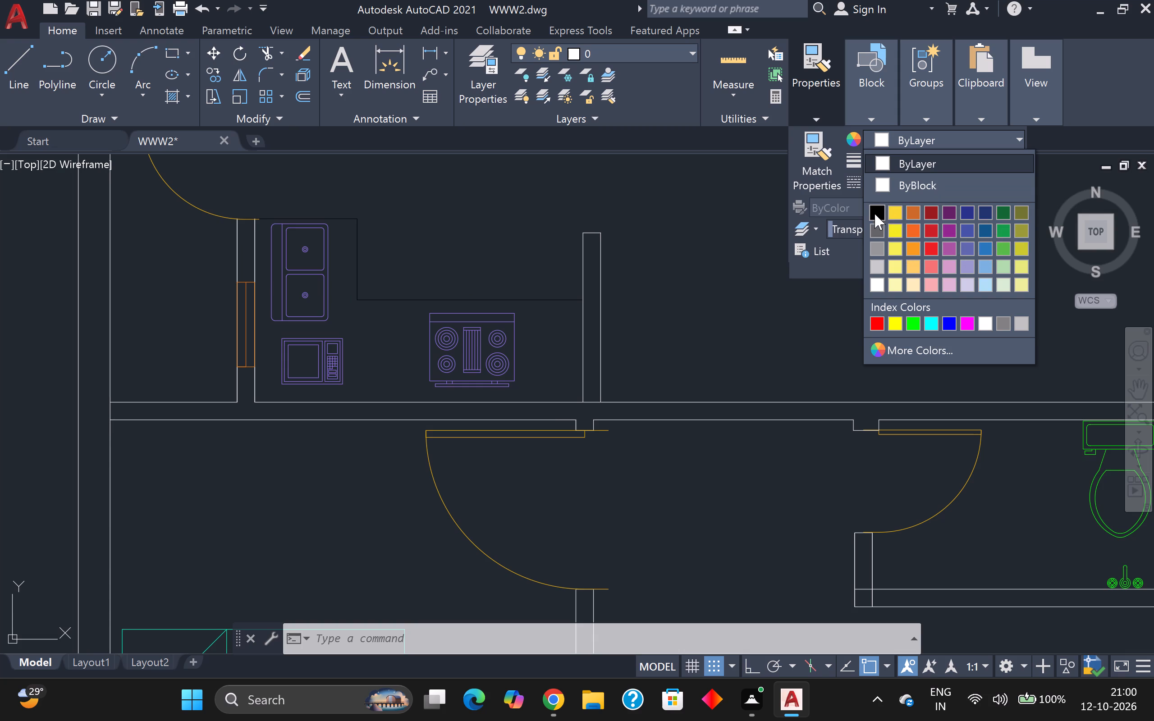
left_click(873, 283)
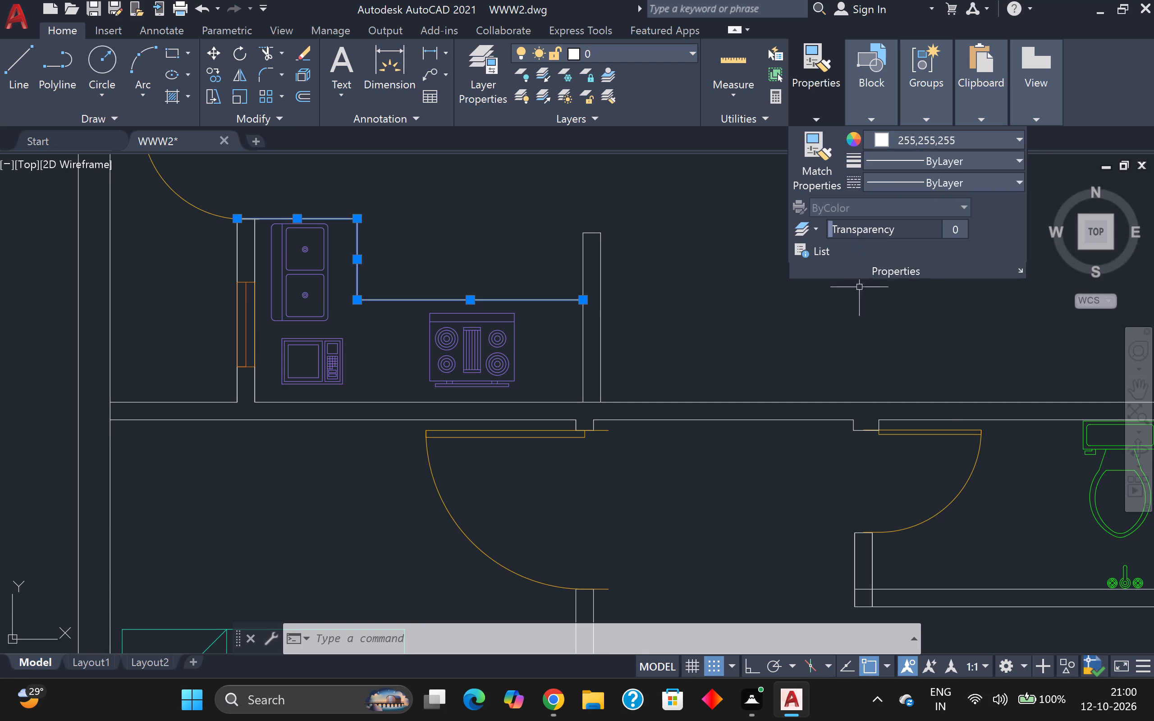
key("Escape")
Look over the furnished floor plan across the three units.
scroll(868, 244, "down", 2)
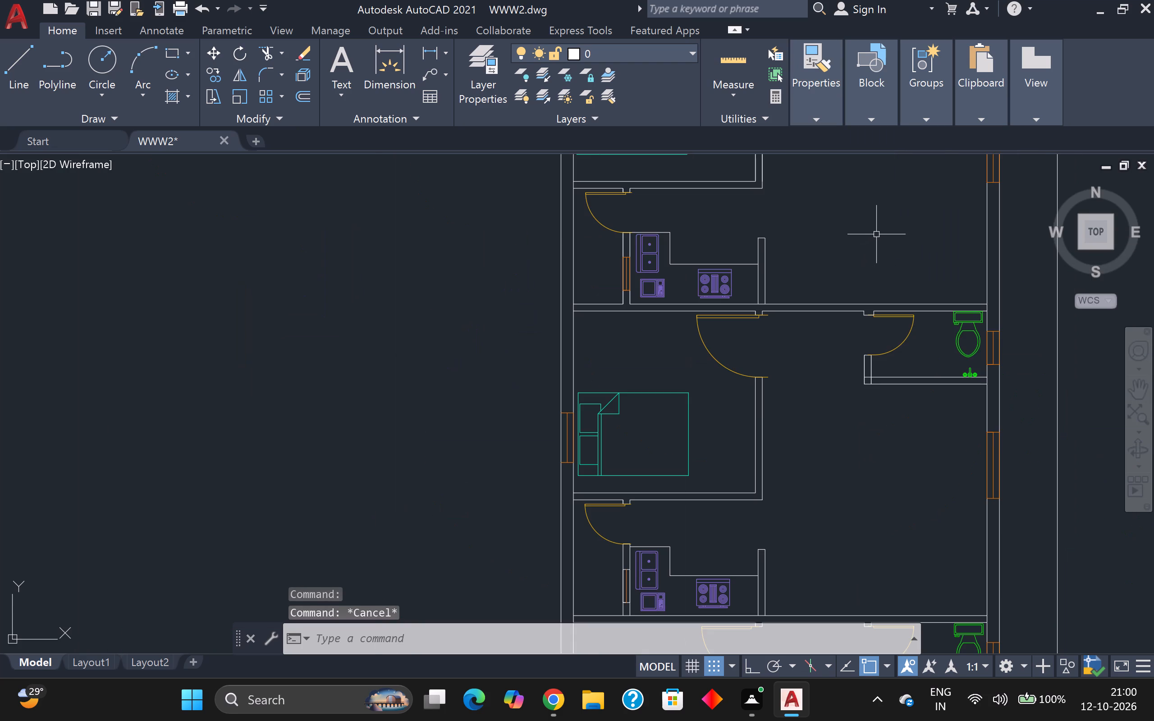
scroll(886, 236, "down", 2)
scroll(884, 248, "up", 2)
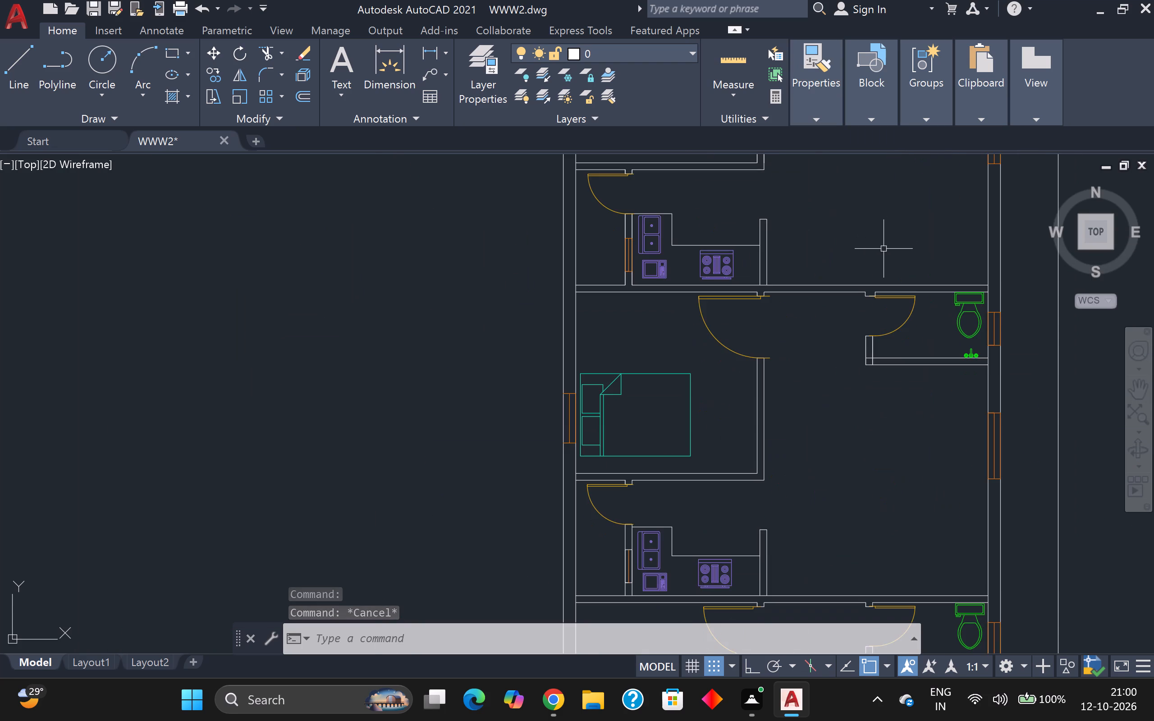
scroll(876, 249, "up", 3)
scroll(875, 246, "down", 3)
middle_click_drag(875, 246, 877, 277)
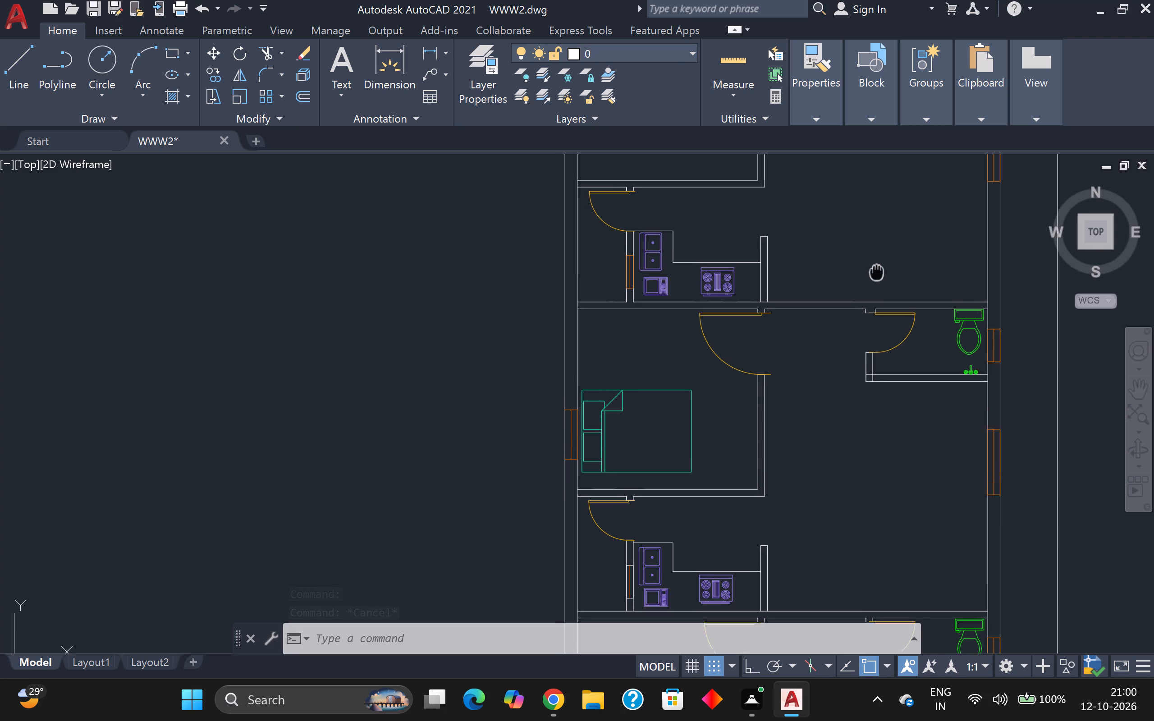
middle_click_drag(877, 277, 864, 363)
scroll(833, 338, "up", 1)
scroll(833, 338, "down", 2)
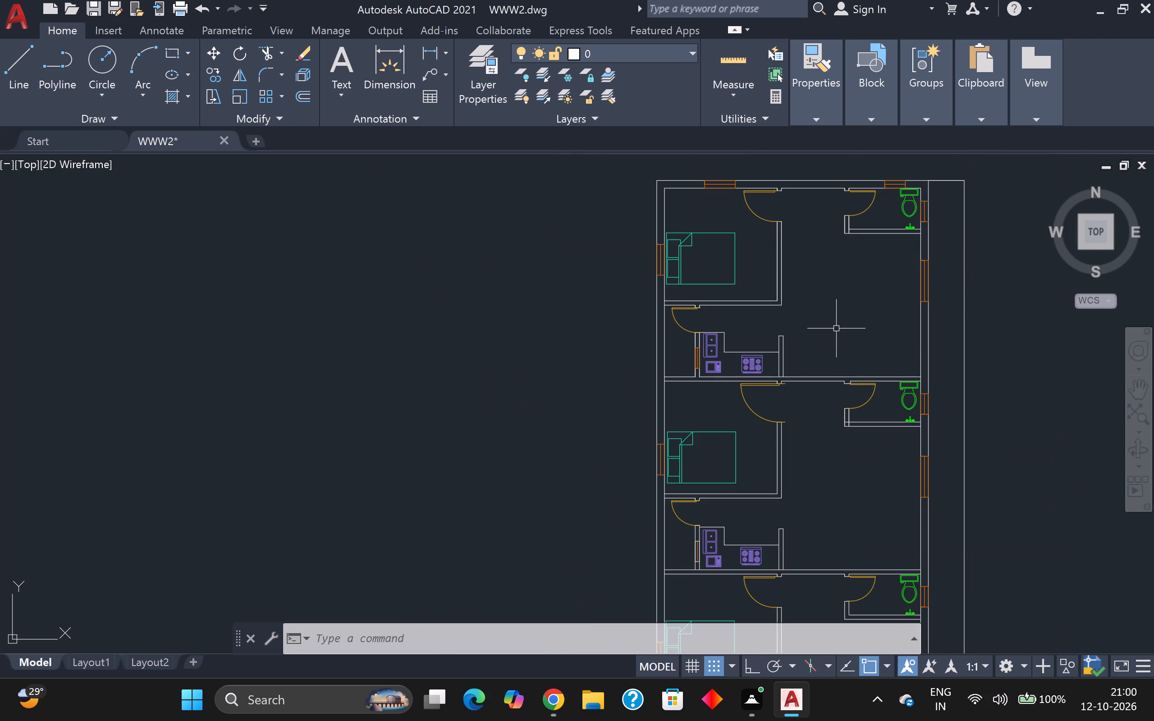
scroll(832, 389, "down", 2)
scroll(820, 502, "up", 2)
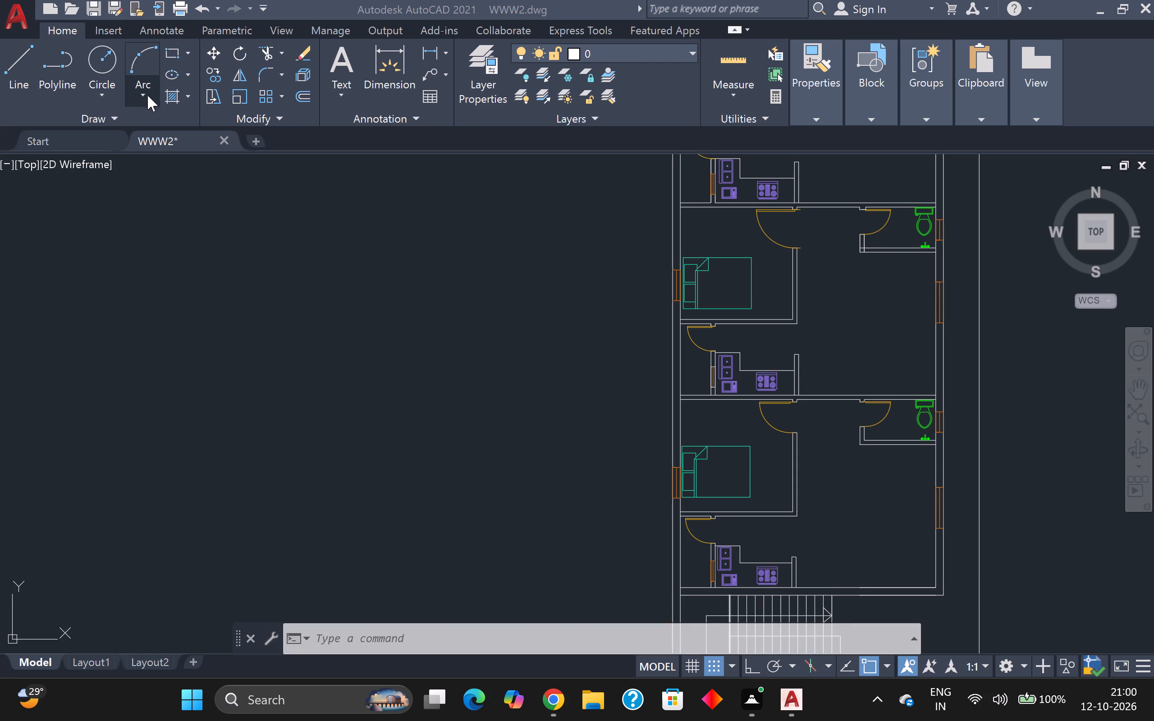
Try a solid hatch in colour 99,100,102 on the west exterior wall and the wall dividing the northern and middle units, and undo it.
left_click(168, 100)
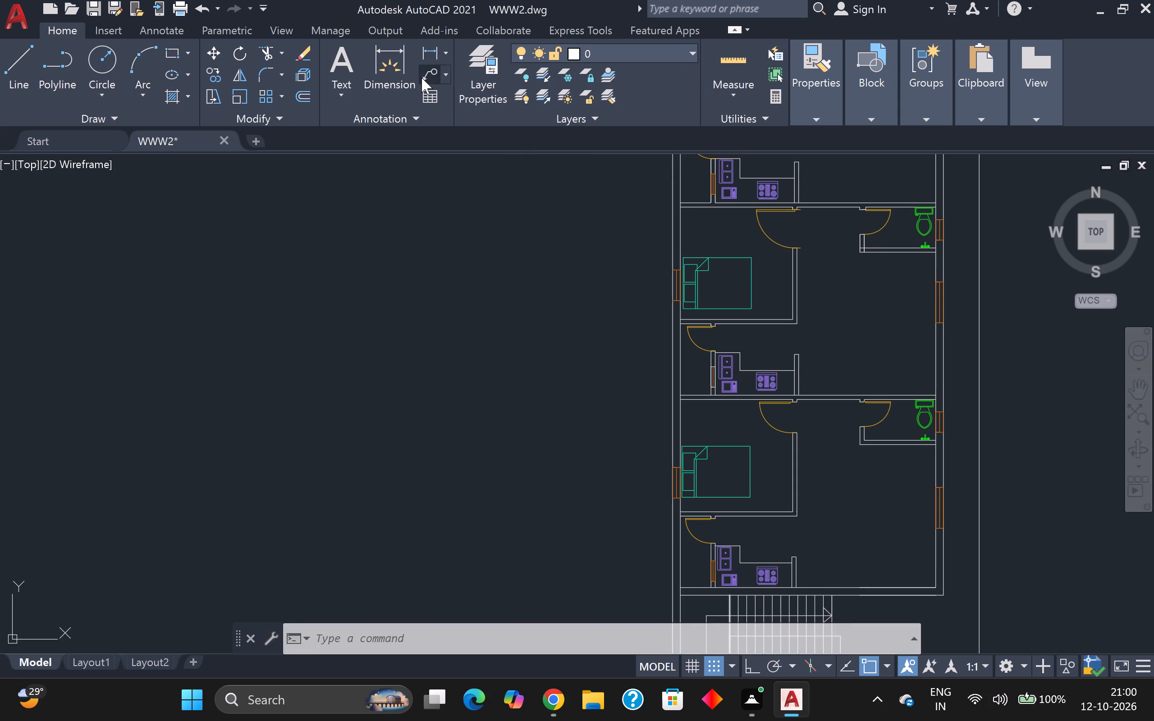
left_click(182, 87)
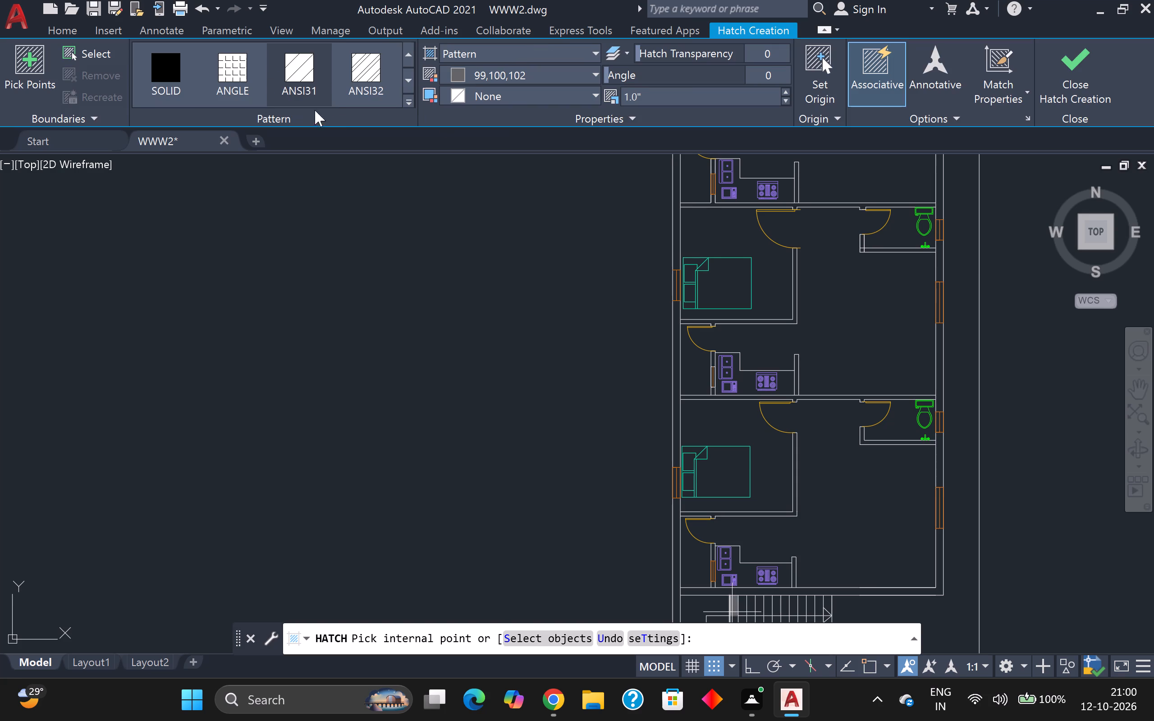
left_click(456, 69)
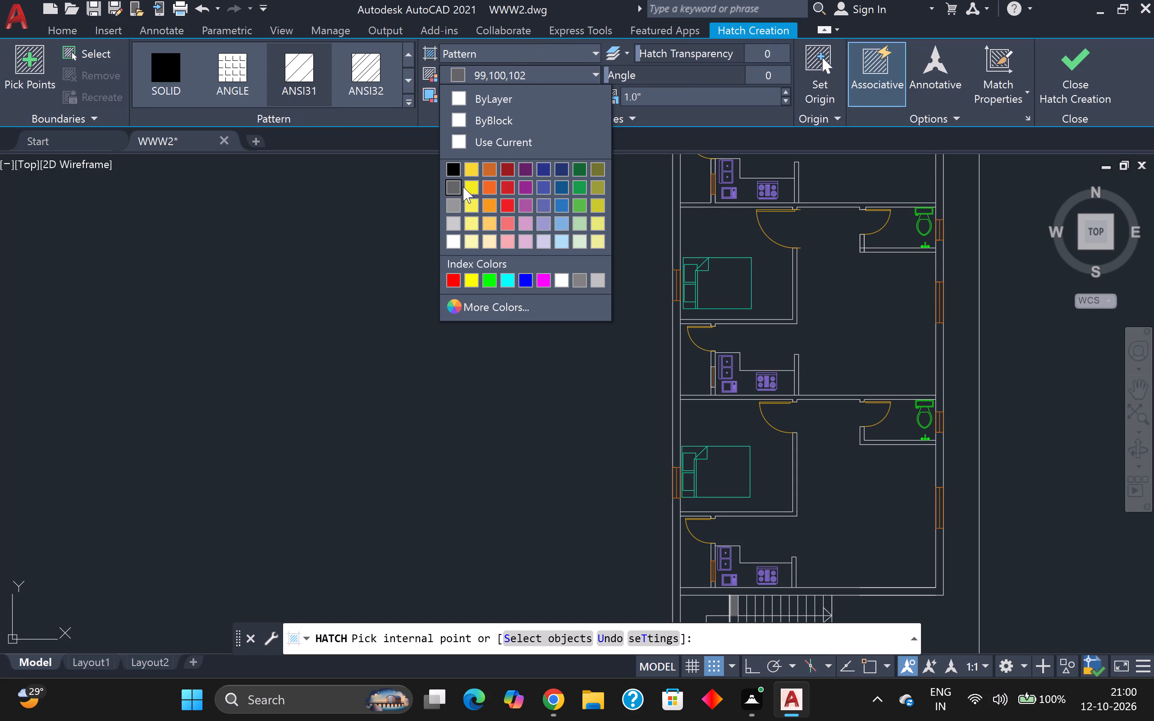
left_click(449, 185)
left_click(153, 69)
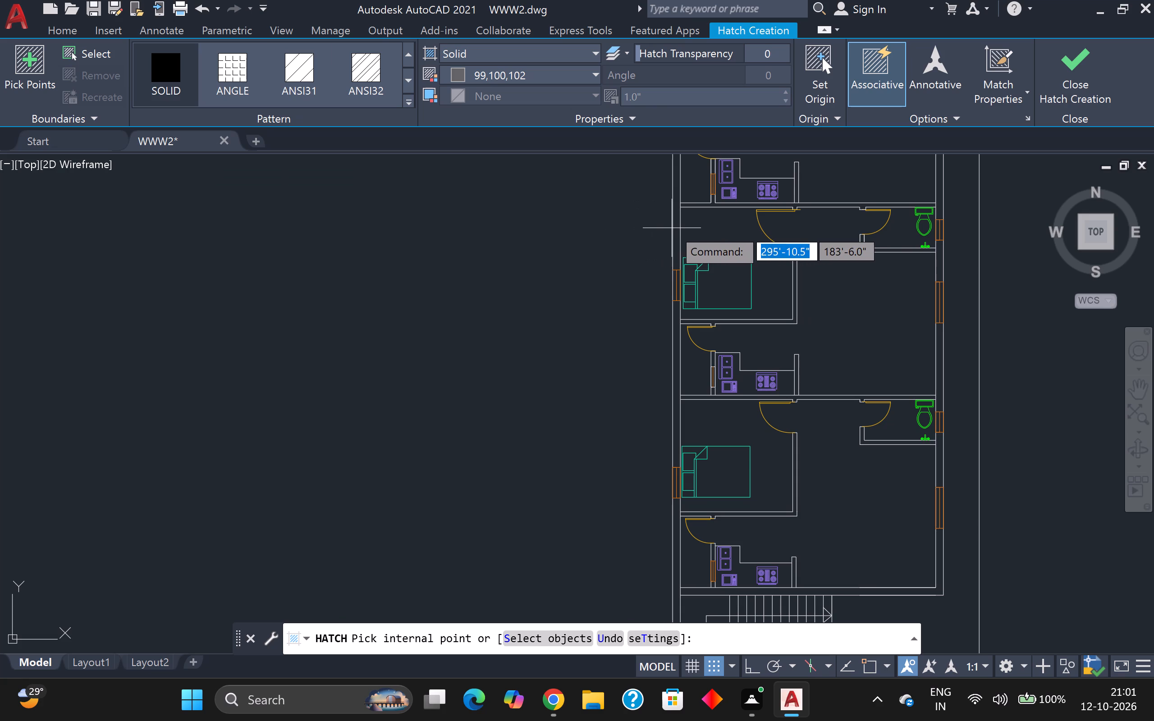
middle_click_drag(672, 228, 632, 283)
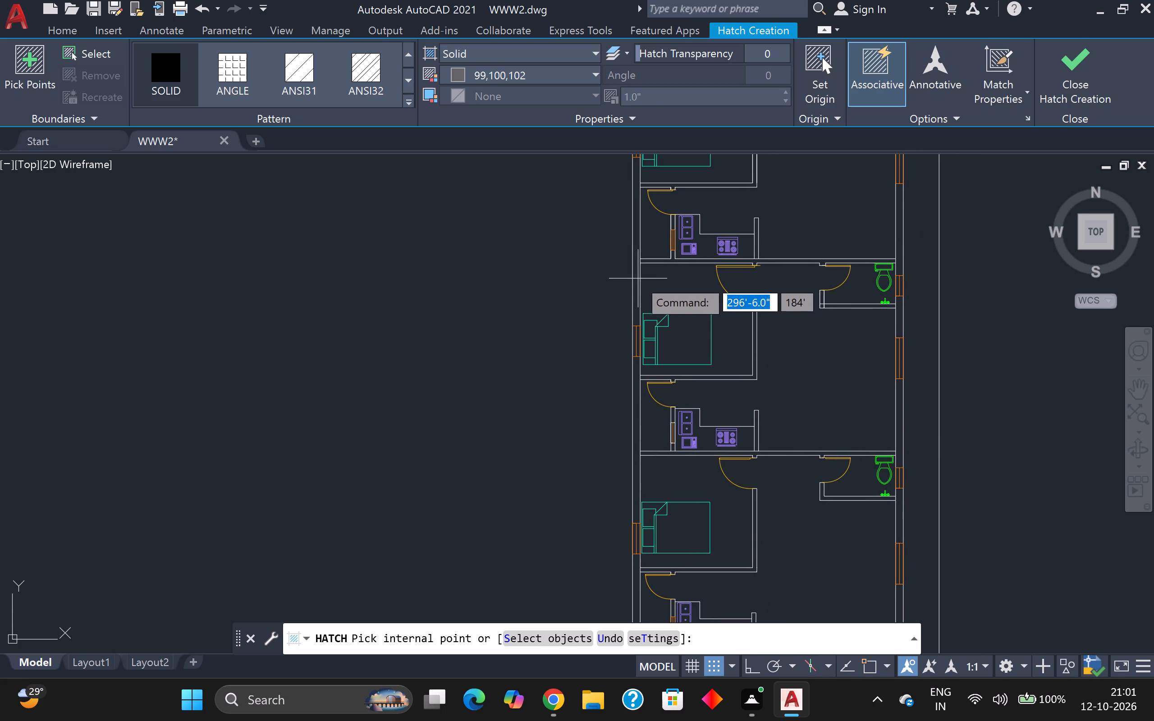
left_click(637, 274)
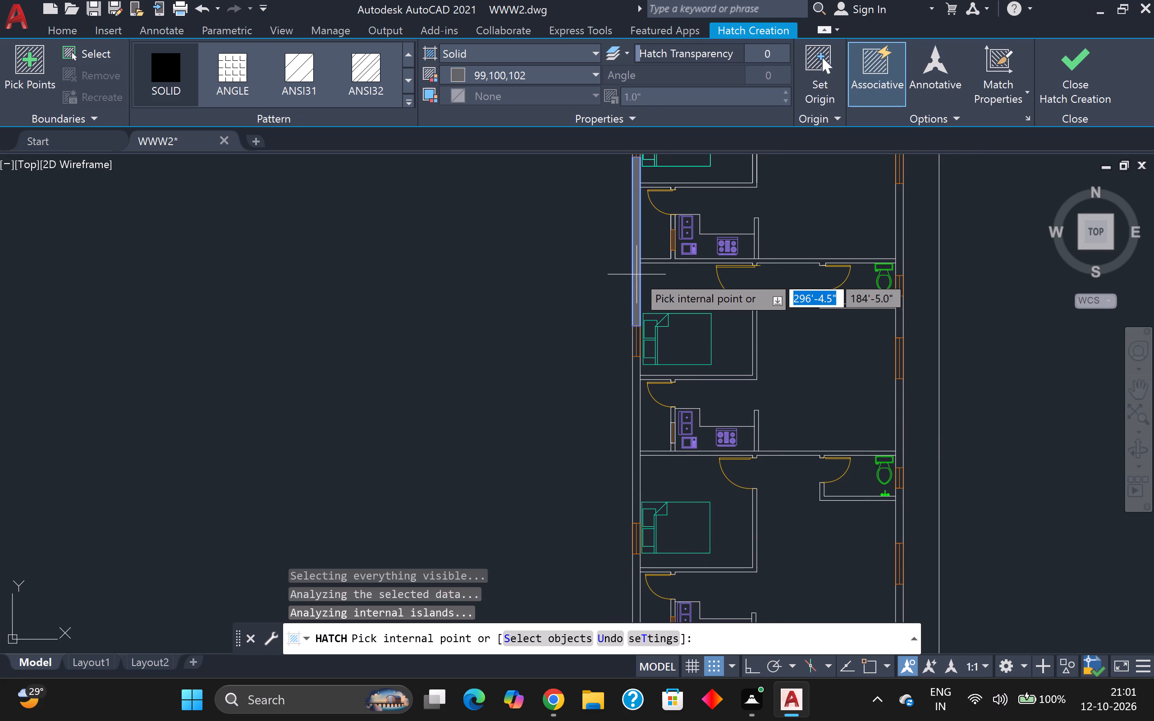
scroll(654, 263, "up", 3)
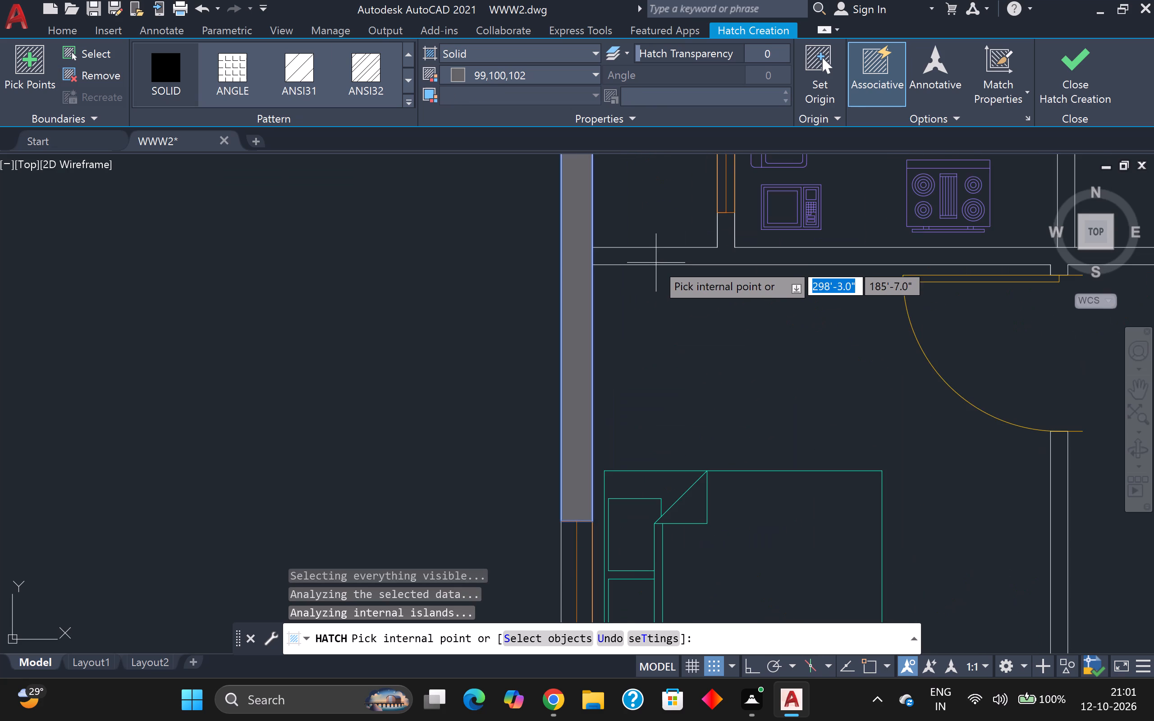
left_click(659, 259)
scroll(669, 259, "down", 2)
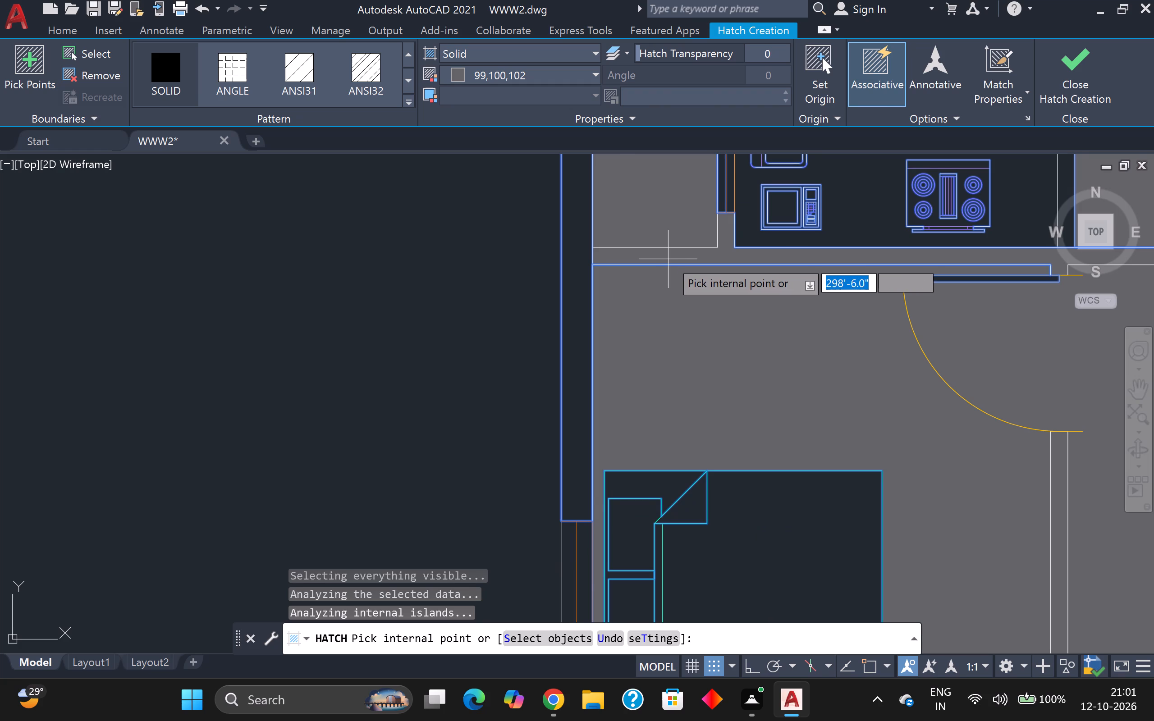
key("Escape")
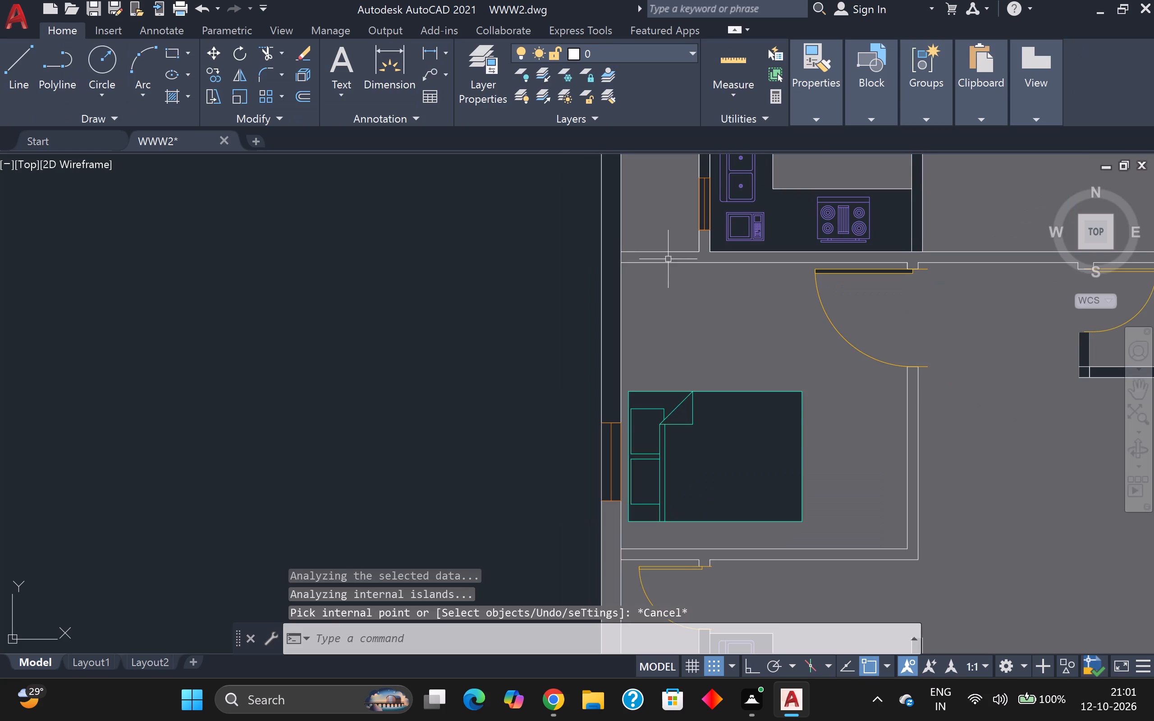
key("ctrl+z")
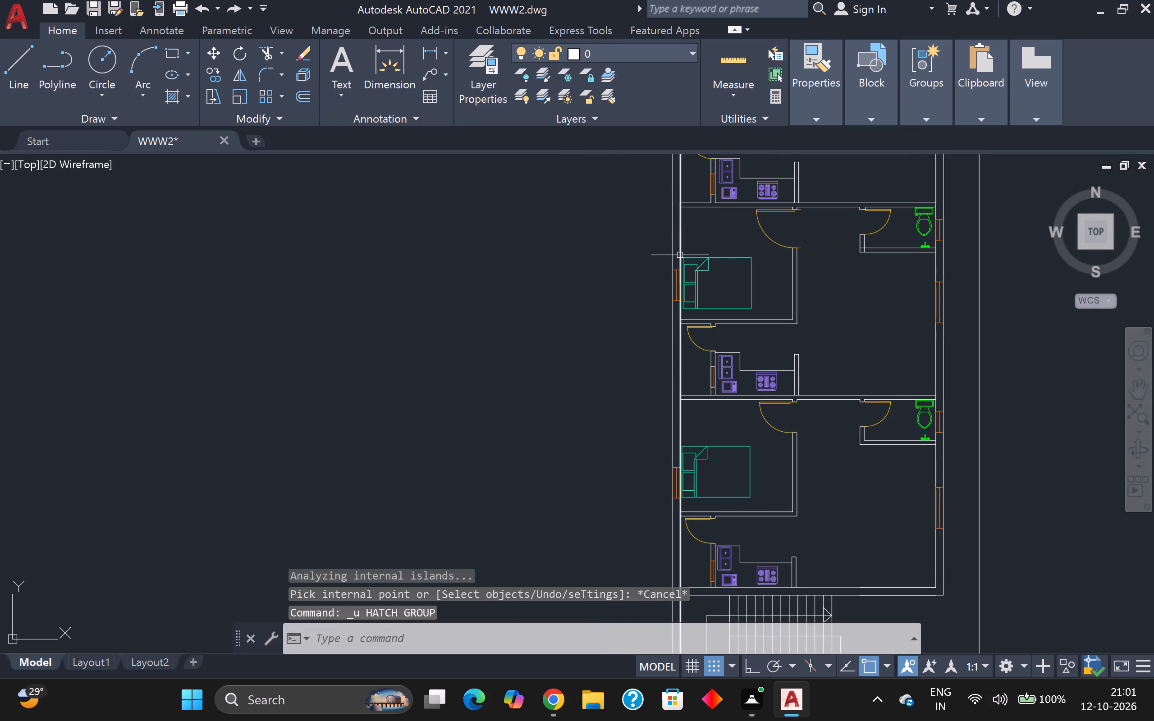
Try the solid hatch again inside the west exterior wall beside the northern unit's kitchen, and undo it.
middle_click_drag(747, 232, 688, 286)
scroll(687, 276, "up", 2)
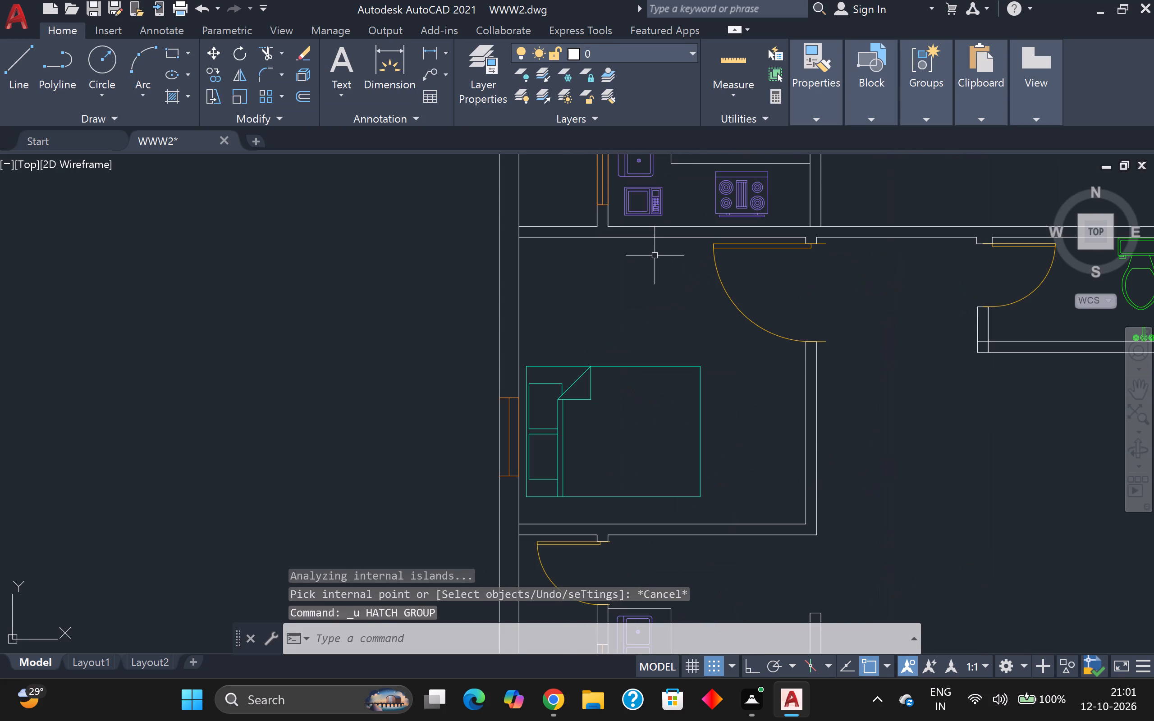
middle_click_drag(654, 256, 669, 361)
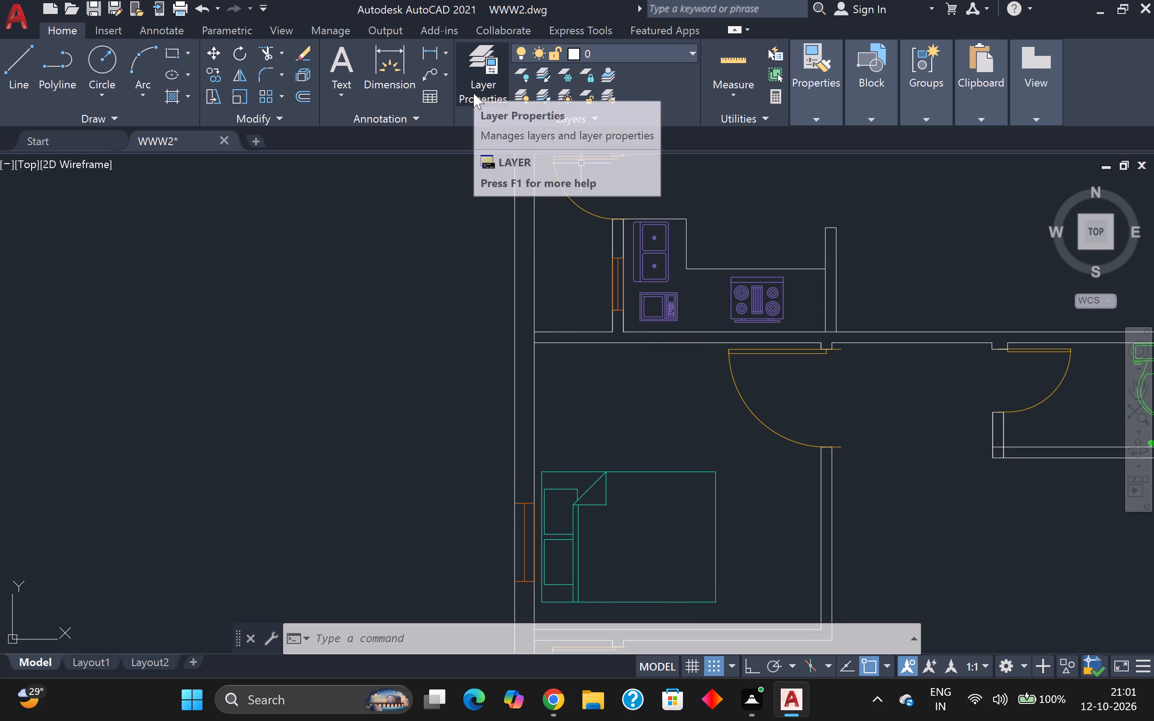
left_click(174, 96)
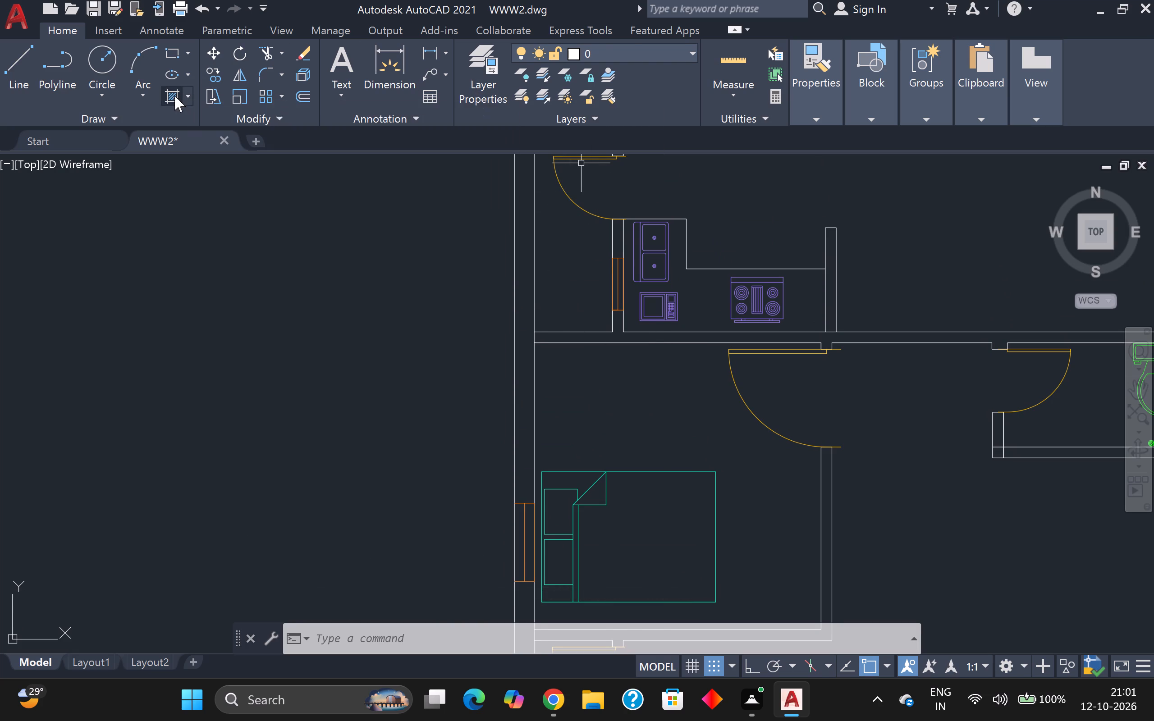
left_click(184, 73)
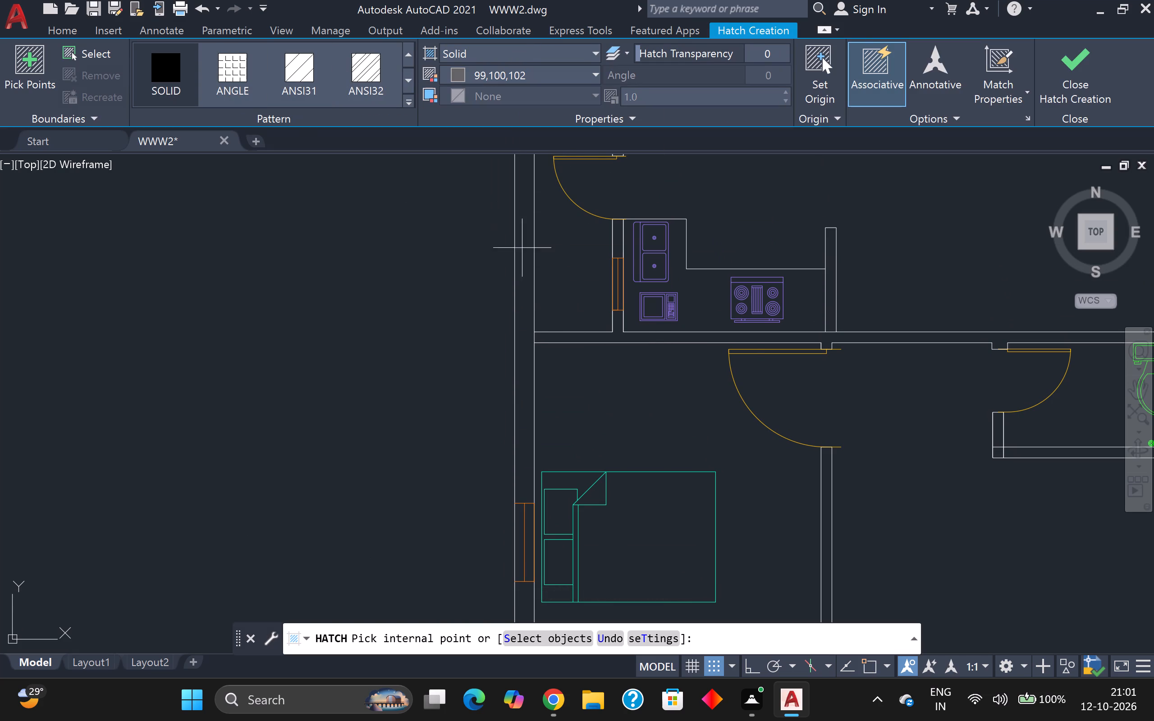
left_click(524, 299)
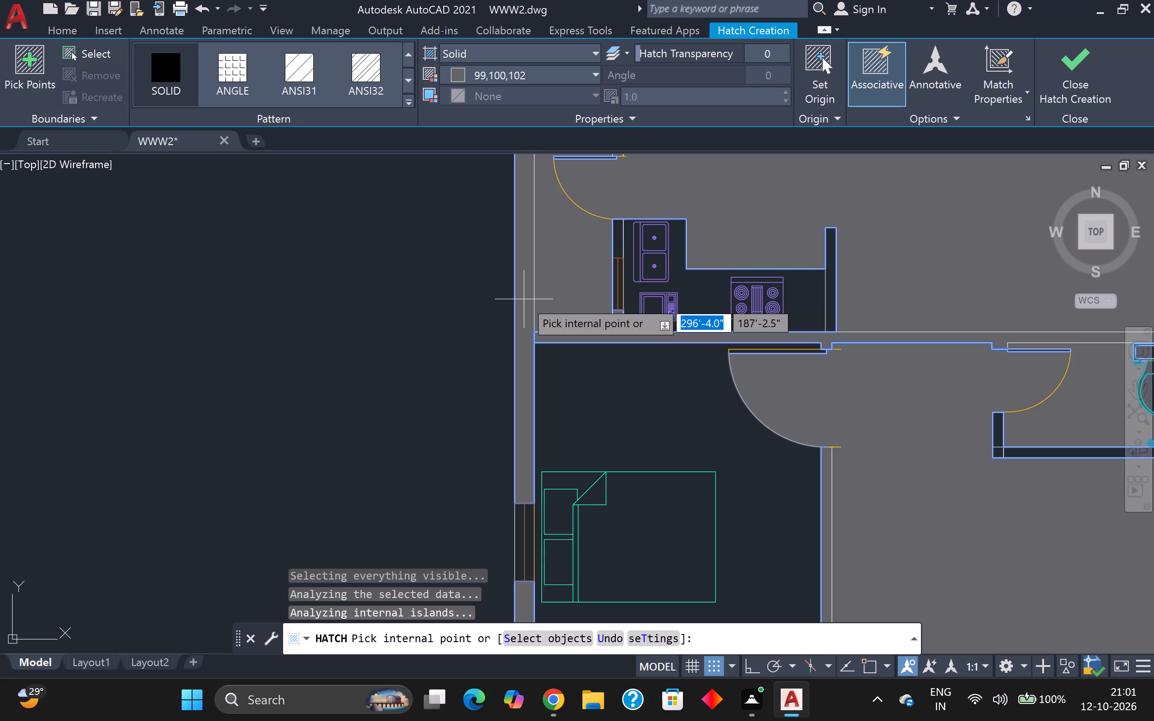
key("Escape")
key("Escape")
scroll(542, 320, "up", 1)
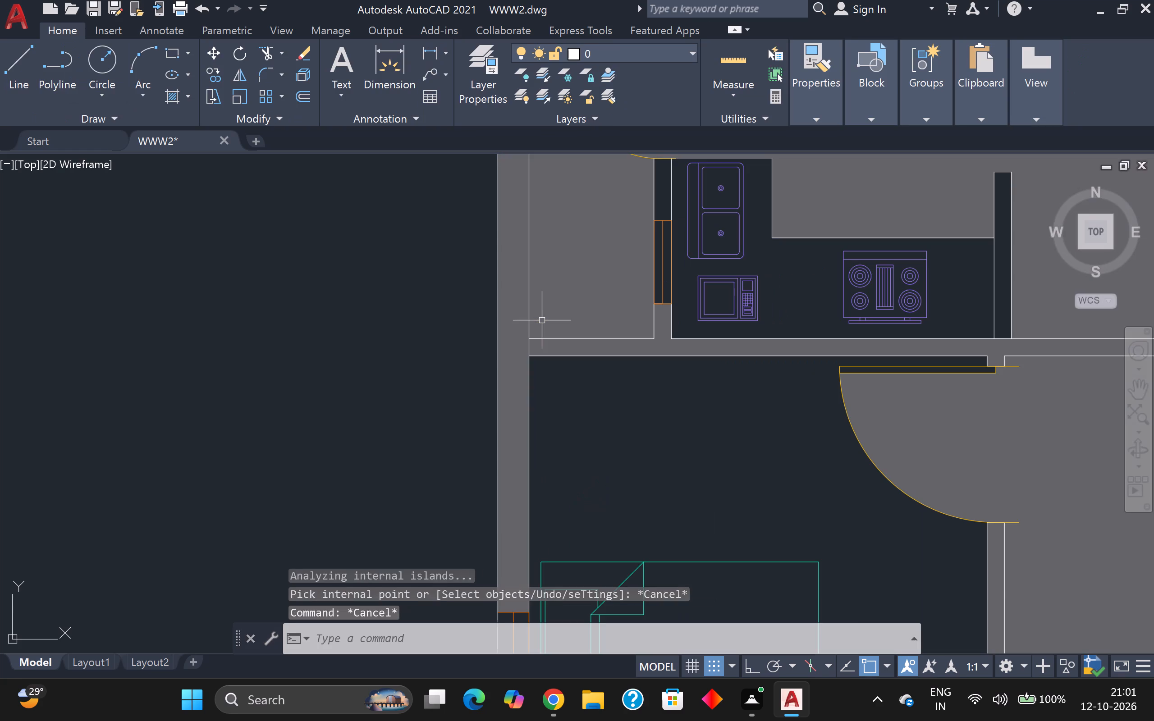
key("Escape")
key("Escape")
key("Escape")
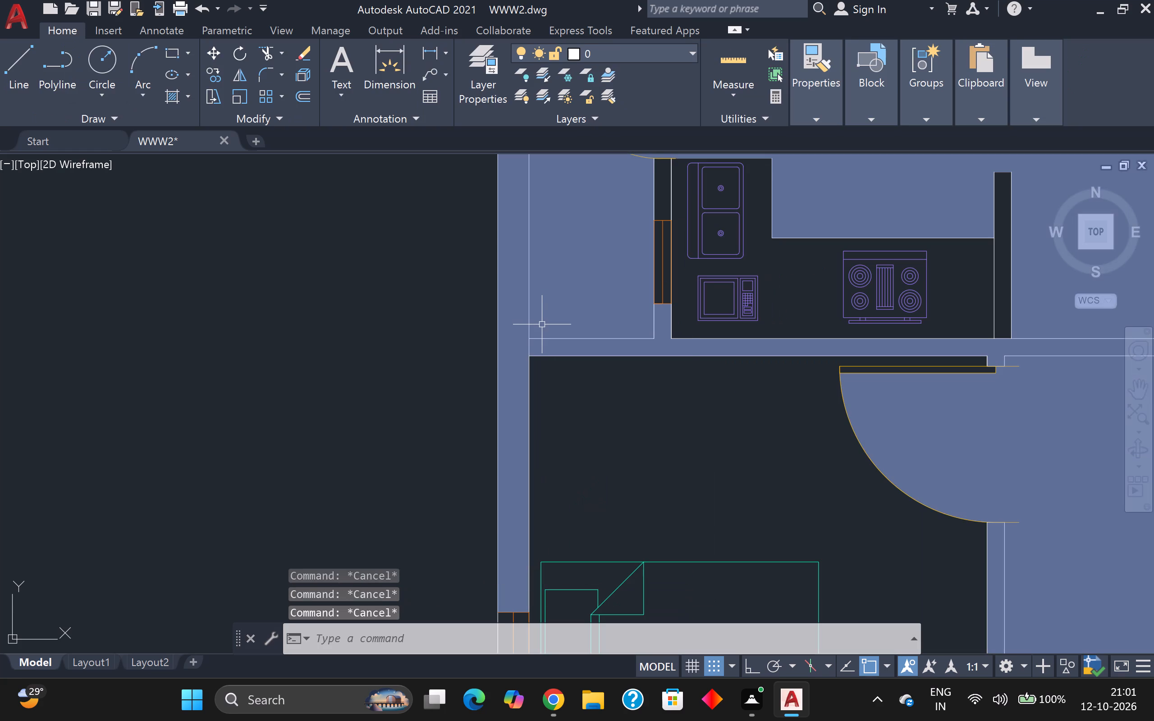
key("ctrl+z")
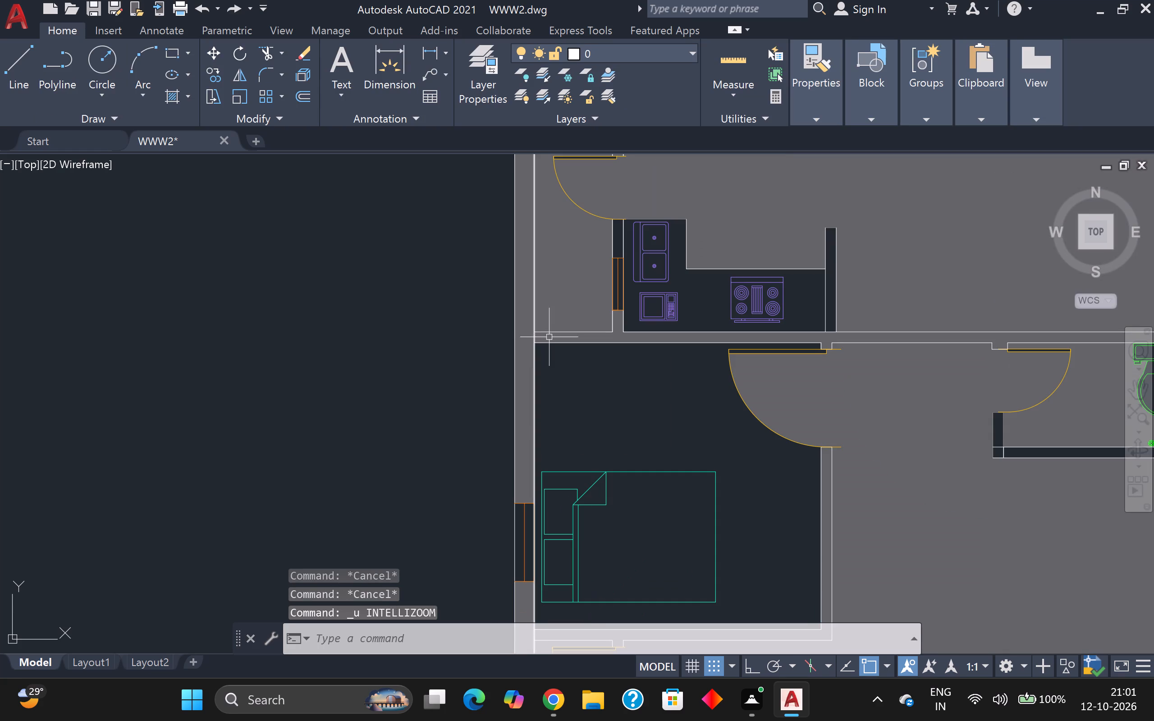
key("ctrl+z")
Trim the west exterior wall's inner line where the northern unit's south dividing wall and its bedroom's south wall join it.
scroll(524, 344, "up", 2)
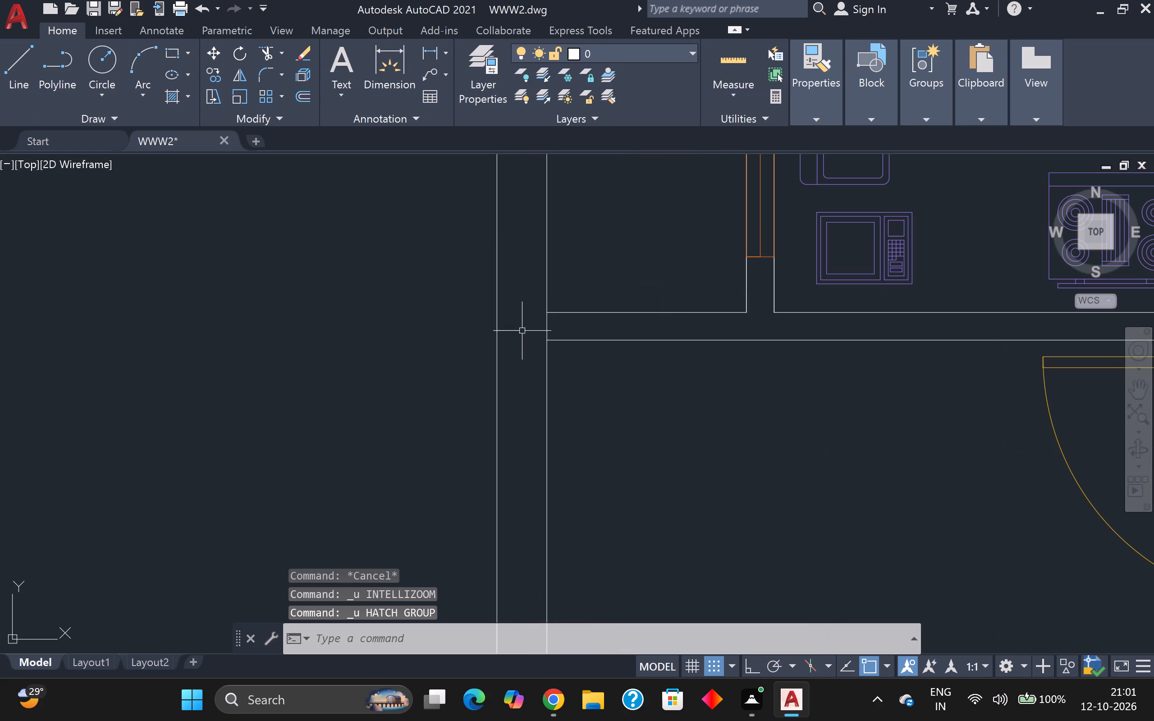
left_click(270, 53)
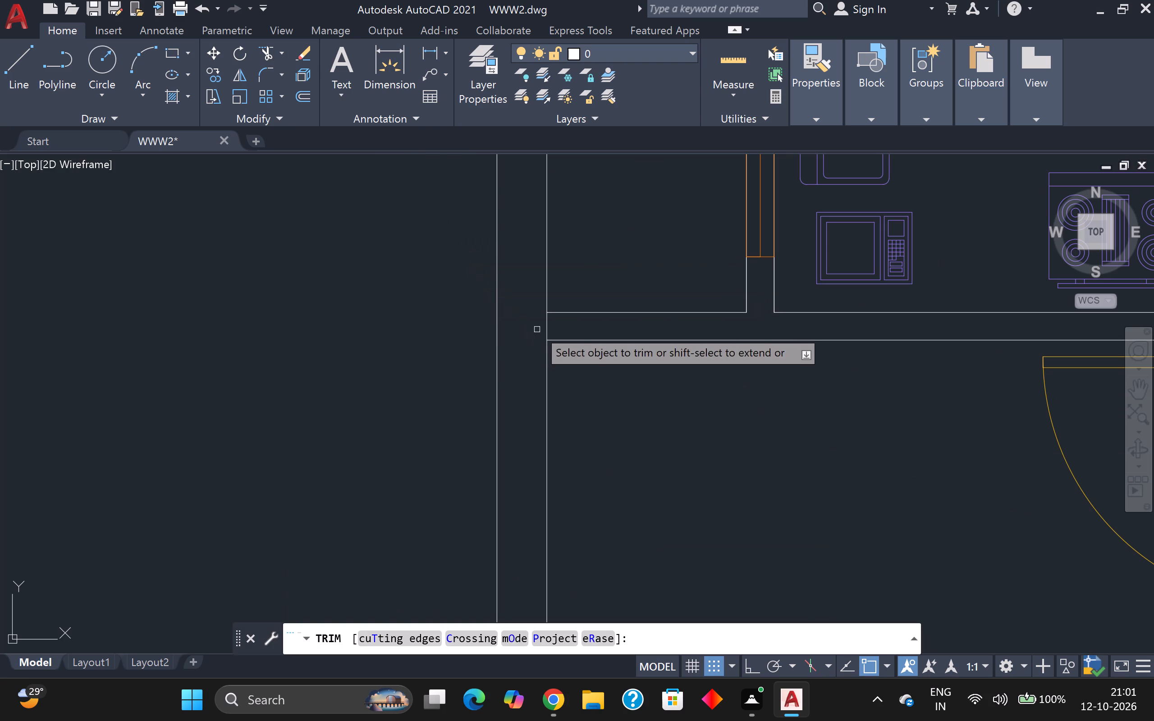
left_click(548, 328)
middle_click_drag(565, 297, 543, 382)
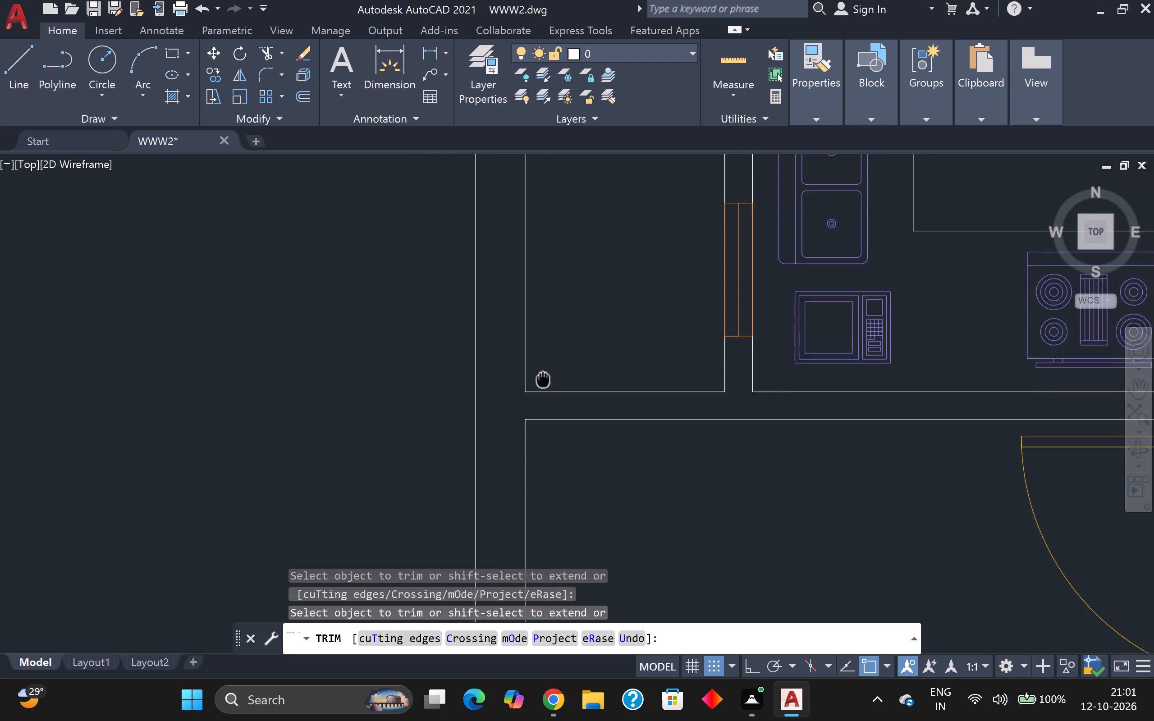
middle_click_drag(543, 382, 540, 403)
scroll(580, 302, "down", 2)
middle_click_drag(574, 286, 562, 409)
scroll(550, 296, "up", 2)
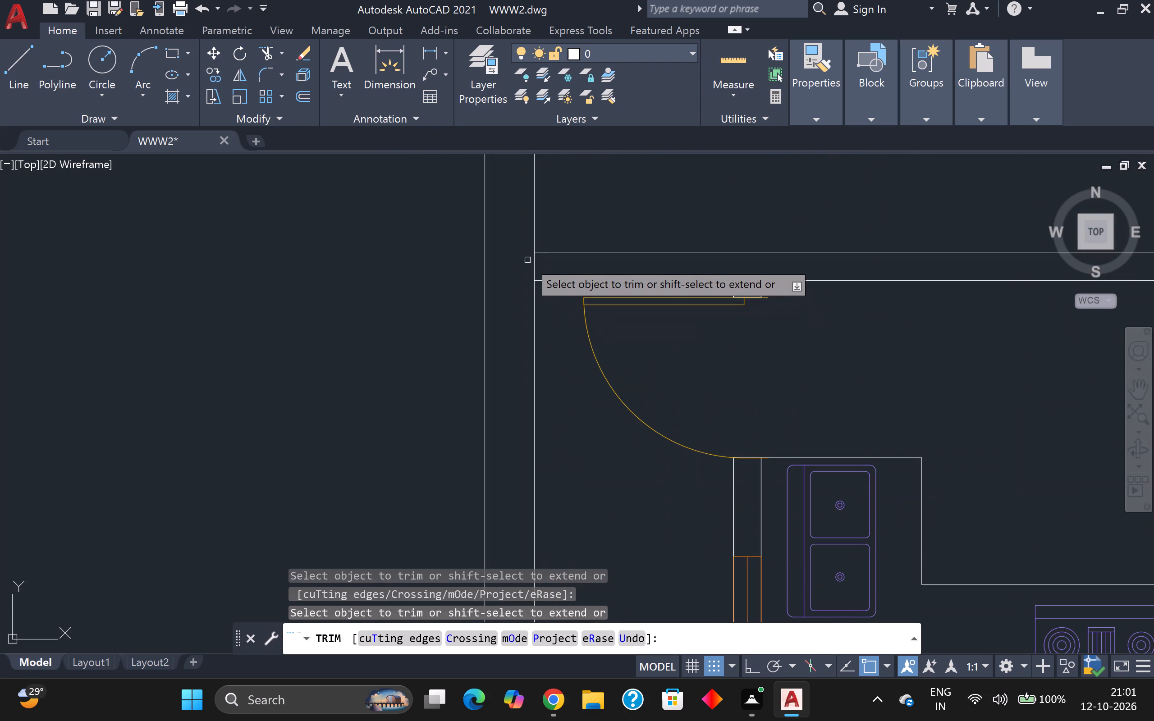
left_click(533, 267)
middle_click_drag(591, 229, 561, 358)
scroll(588, 274, "down", 1)
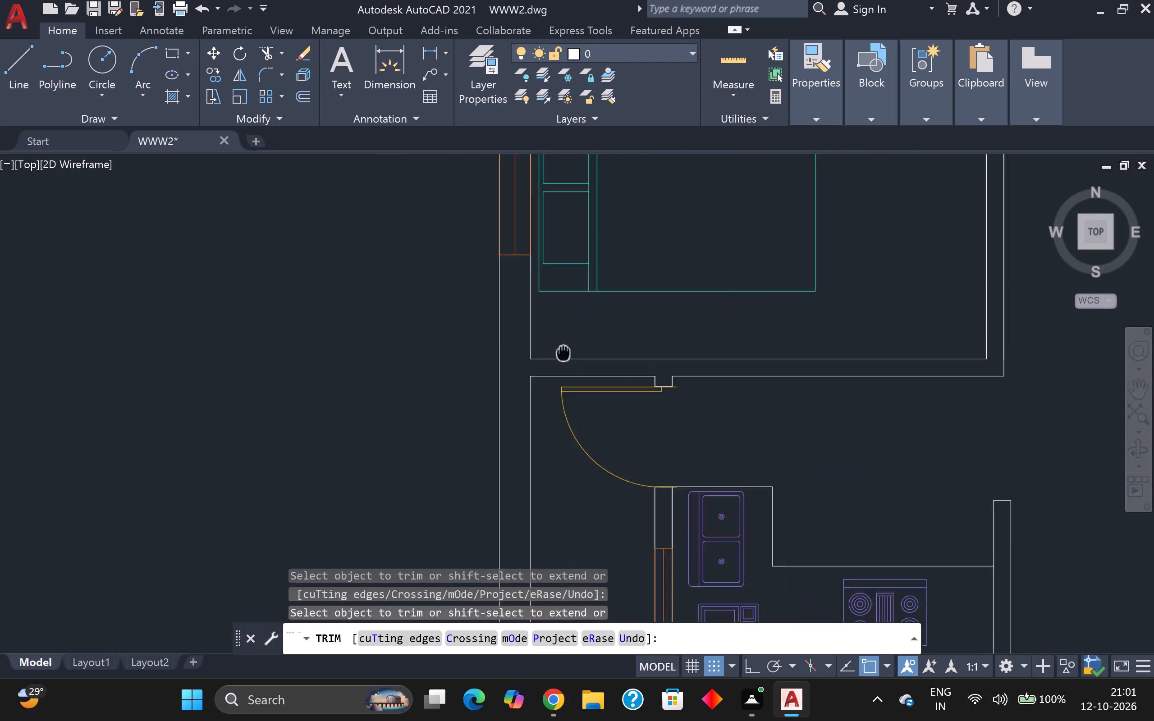
middle_click_drag(561, 358, 559, 363)
scroll(570, 355, "down", 2)
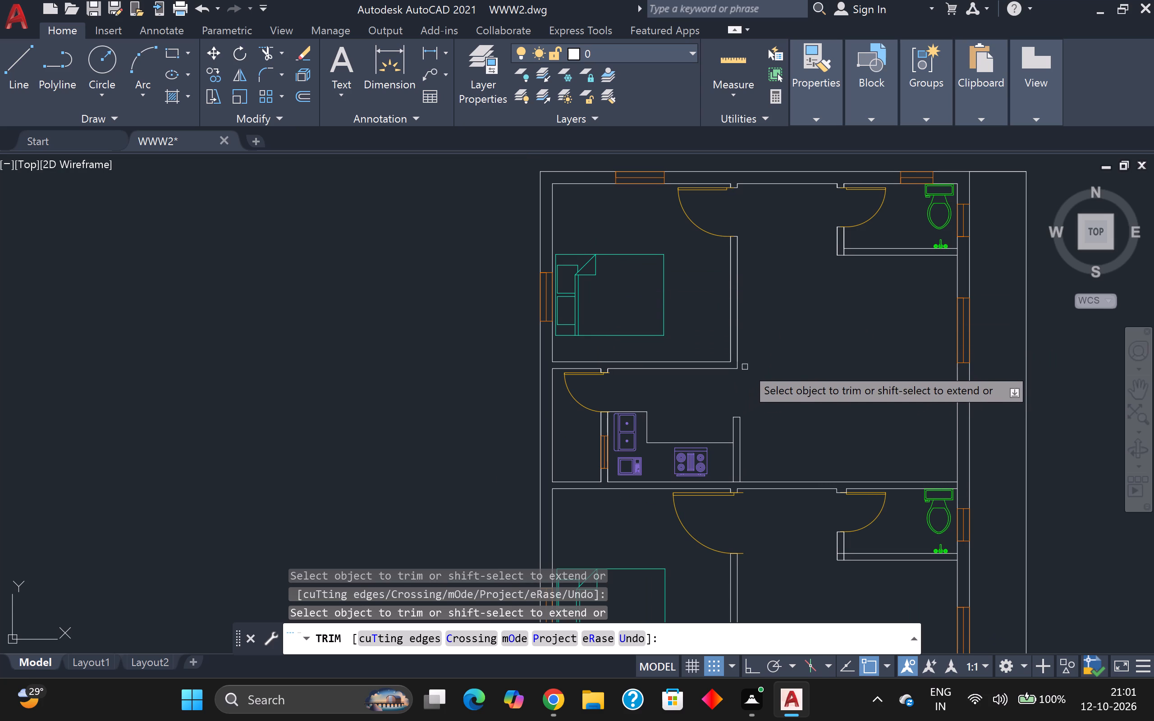
Trim the west exterior wall's inner line at the middle unit's bedroom south wall and at the wall dividing the middle and southern units.
middle_click_drag(761, 368, 765, 274)
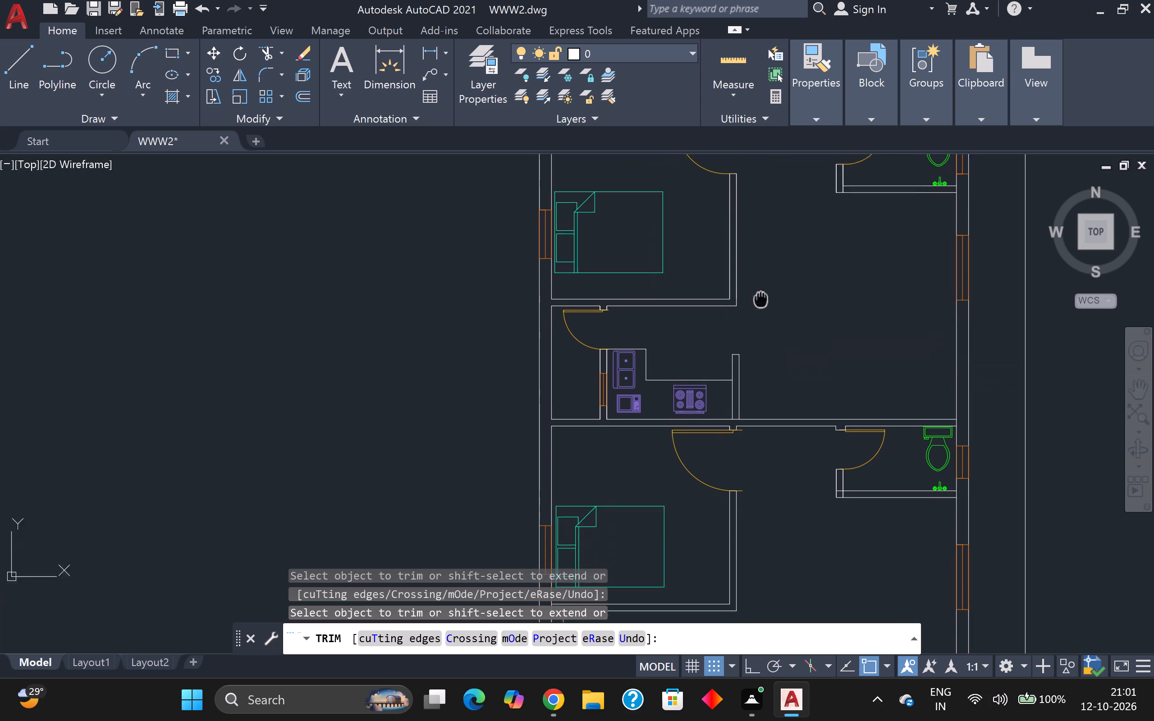
middle_click_drag(765, 274, 774, 133)
scroll(600, 452, "up", 1)
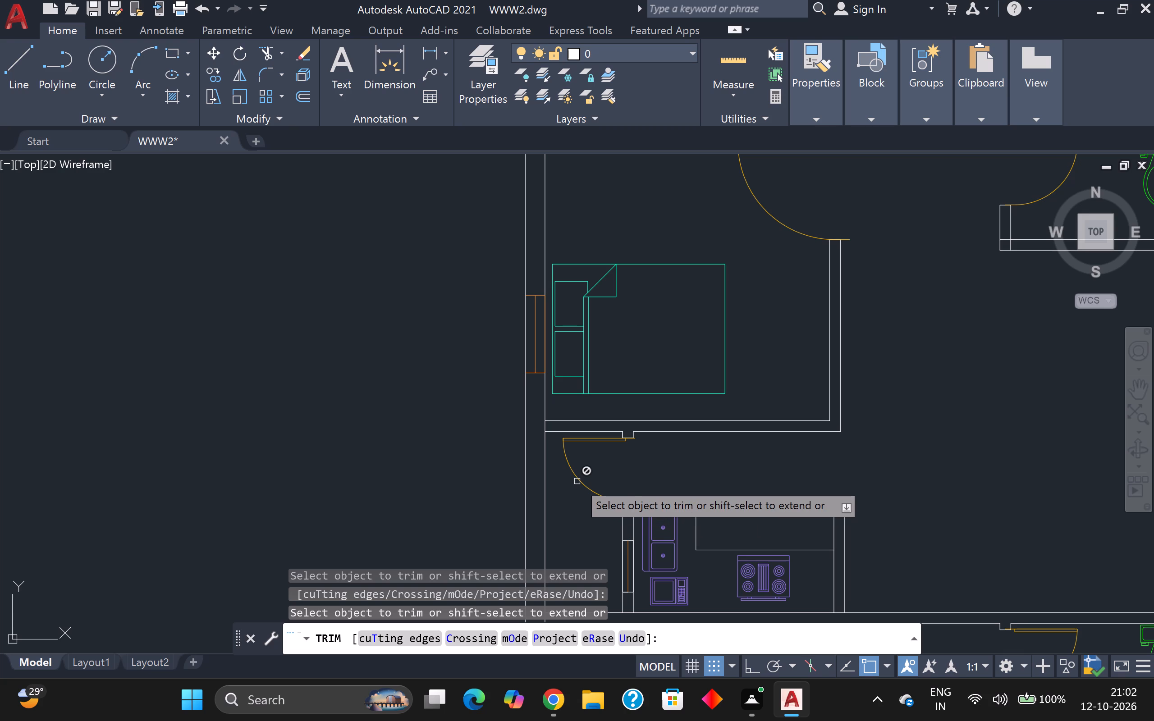
left_click(546, 428)
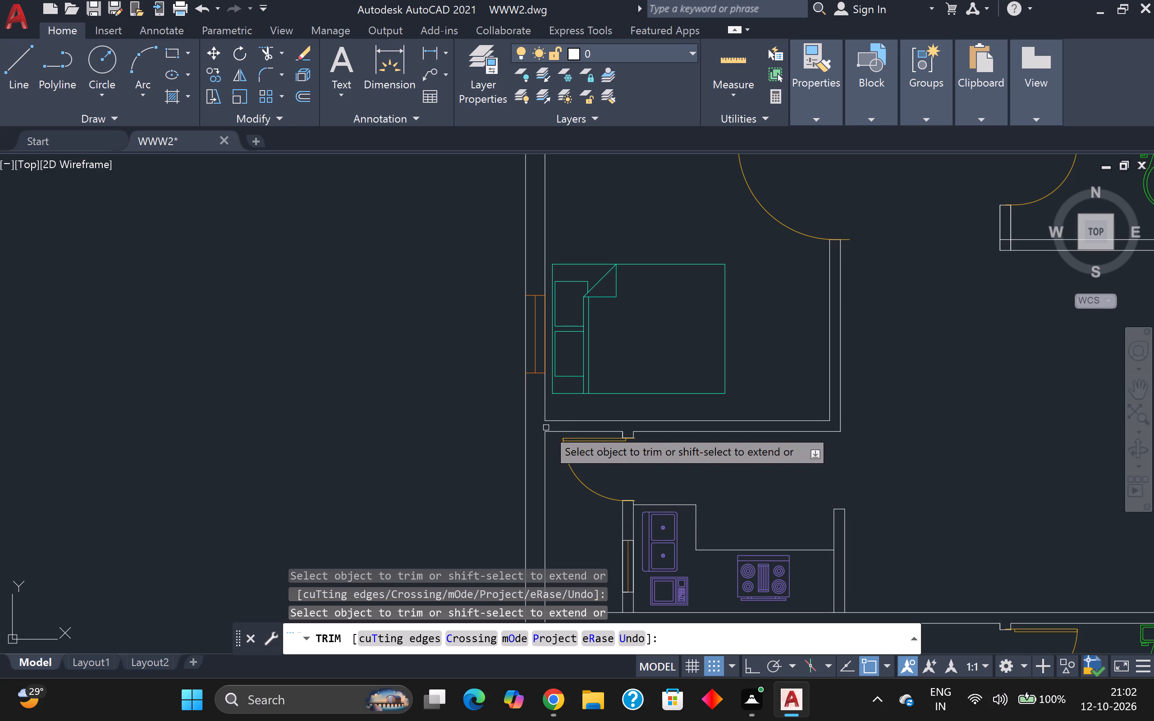
scroll(557, 469, "down", 2)
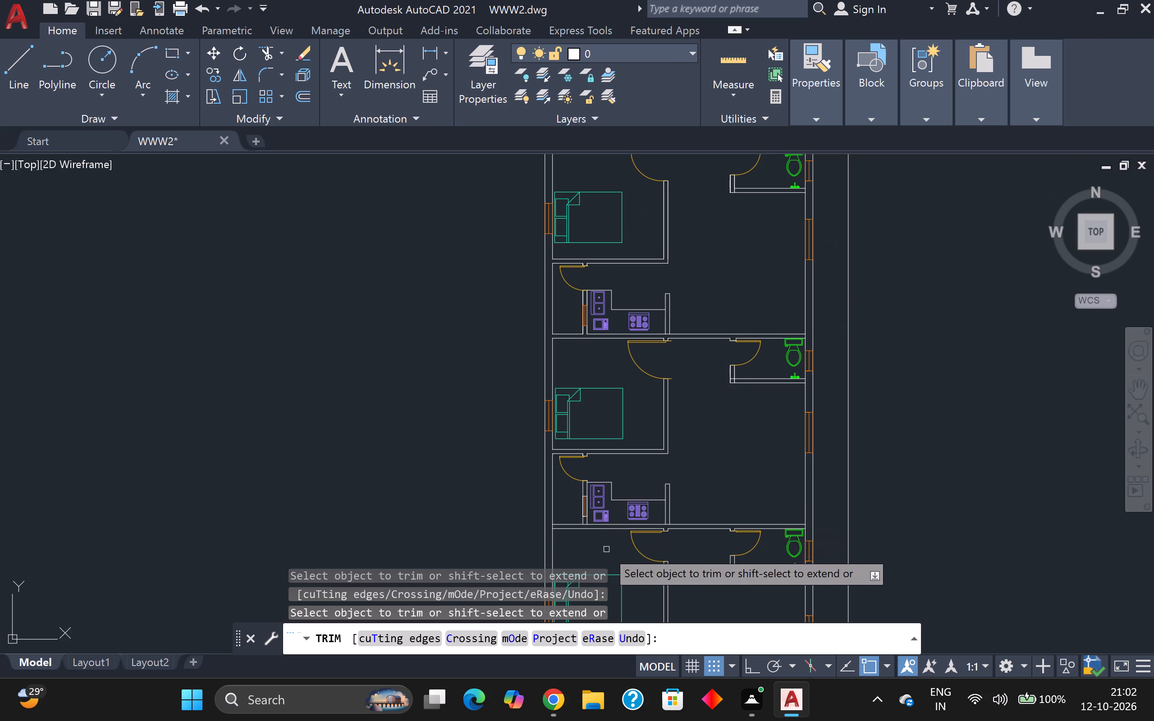
scroll(537, 511, "up", 2)
scroll(576, 556, "up", 1)
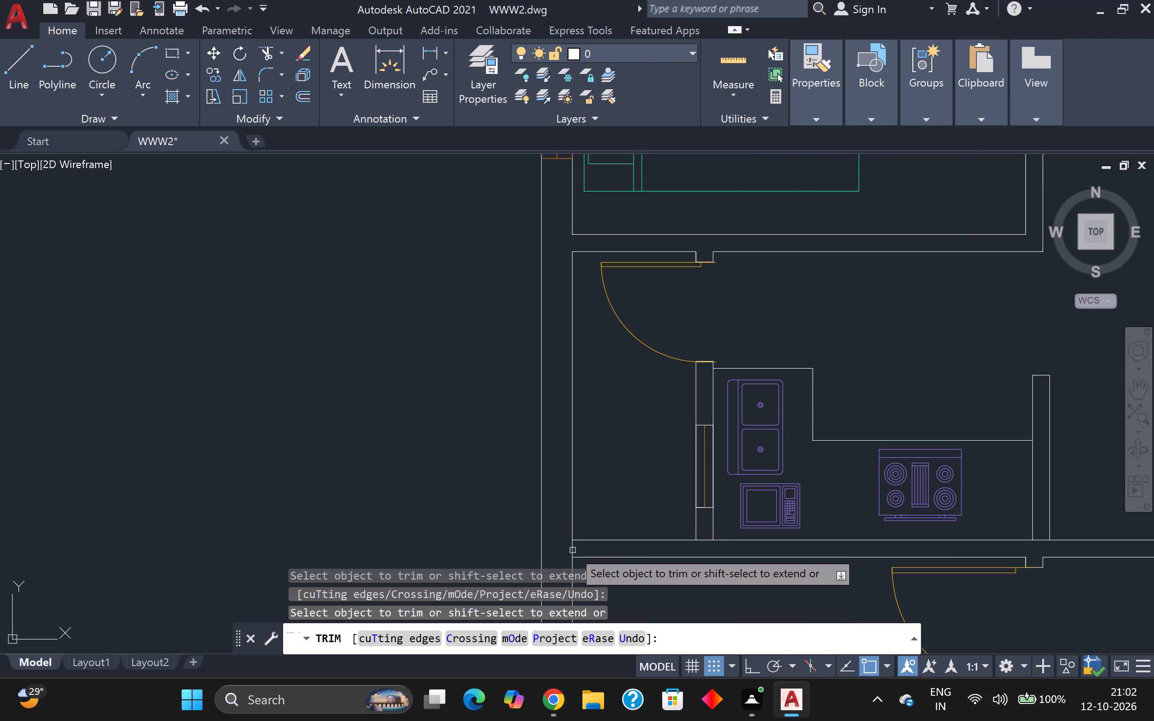
left_click(571, 548)
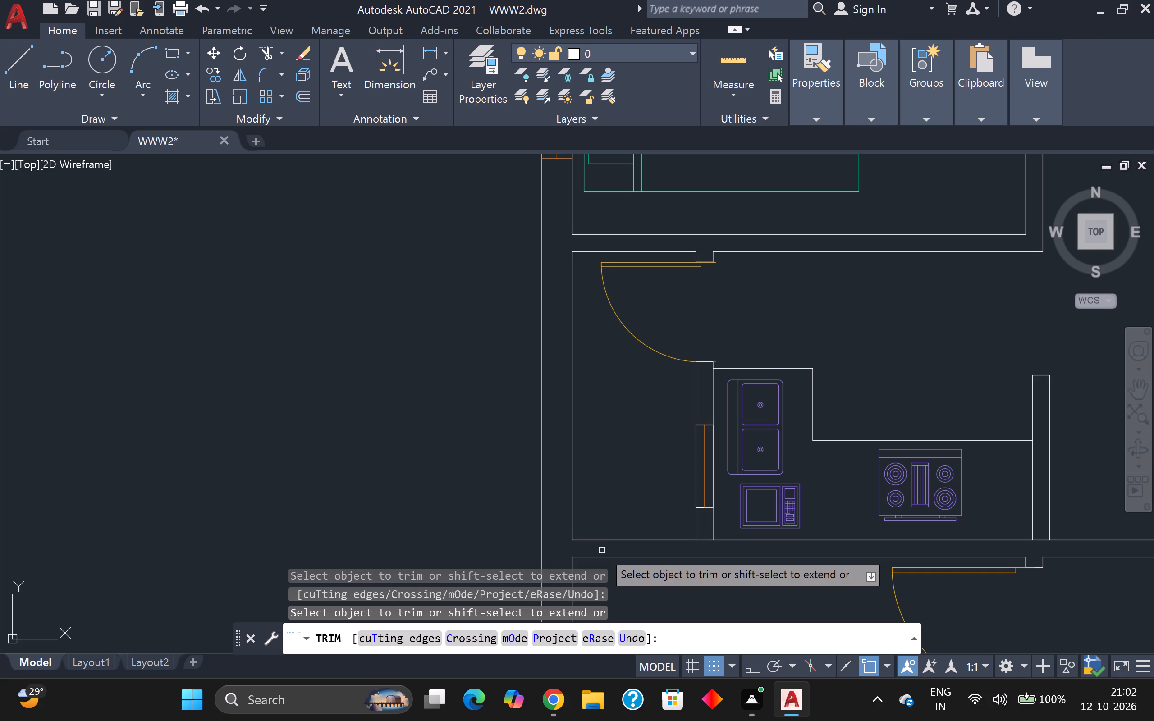
Trim the west exterior wall's inner line at the southern unit's bedroom south wall and at the wall between its kitchen and the staircase.
scroll(623, 515, "down", 1)
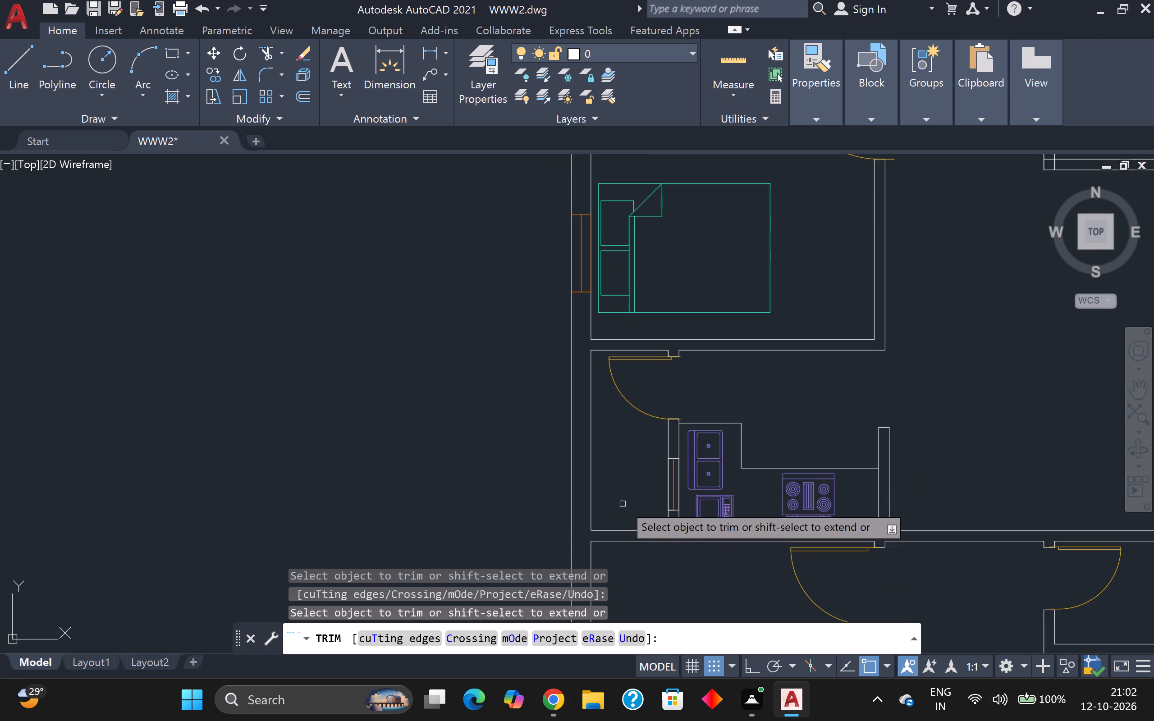
middle_click_drag(623, 495, 692, 128)
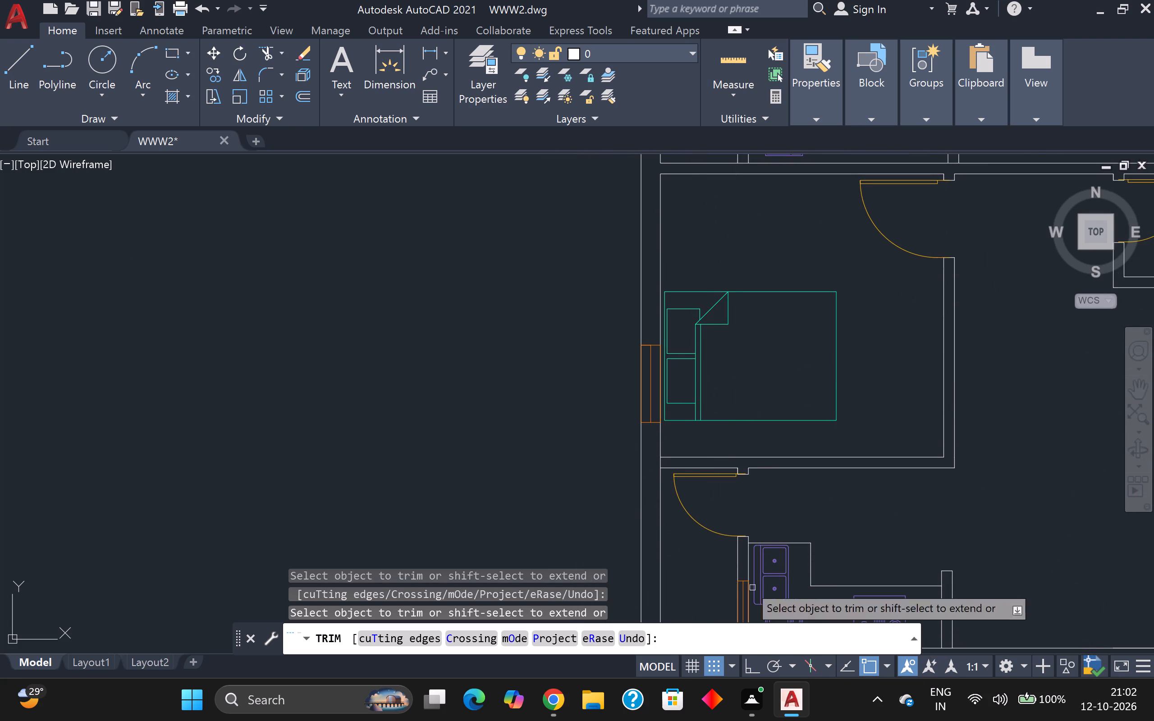
scroll(659, 467, "up", 1)
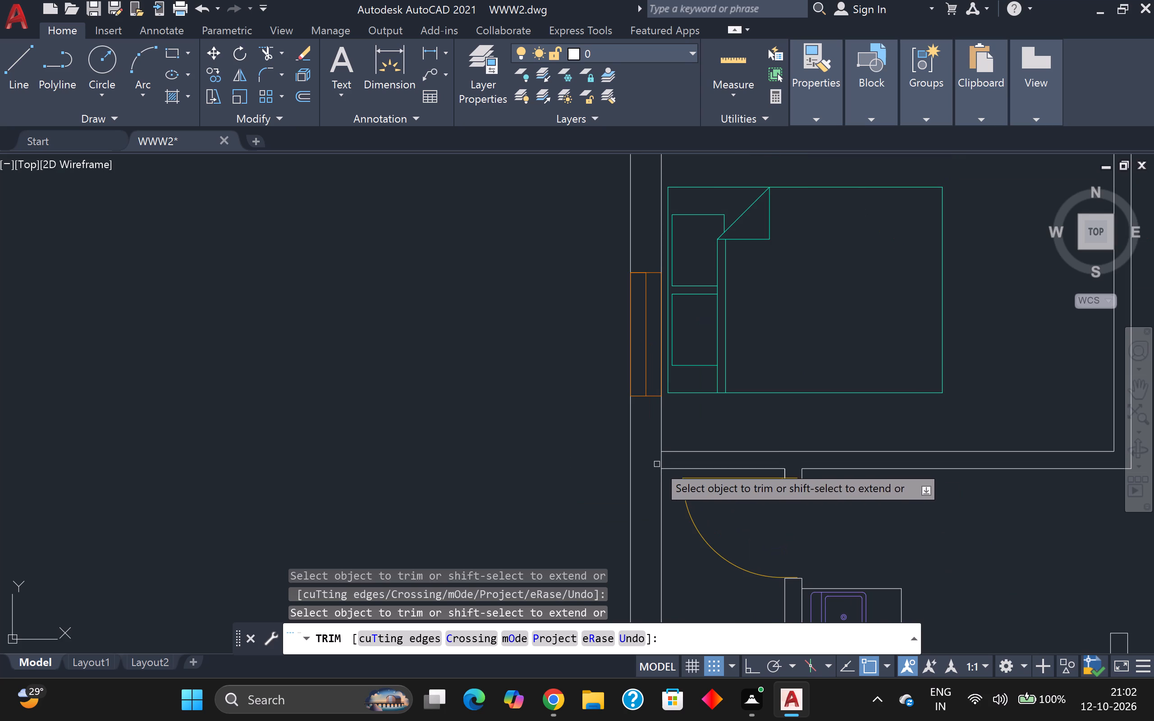
left_click(659, 457)
scroll(659, 457, "down", 2)
scroll(660, 506, "down", 1)
scroll(661, 565, "up", 3)
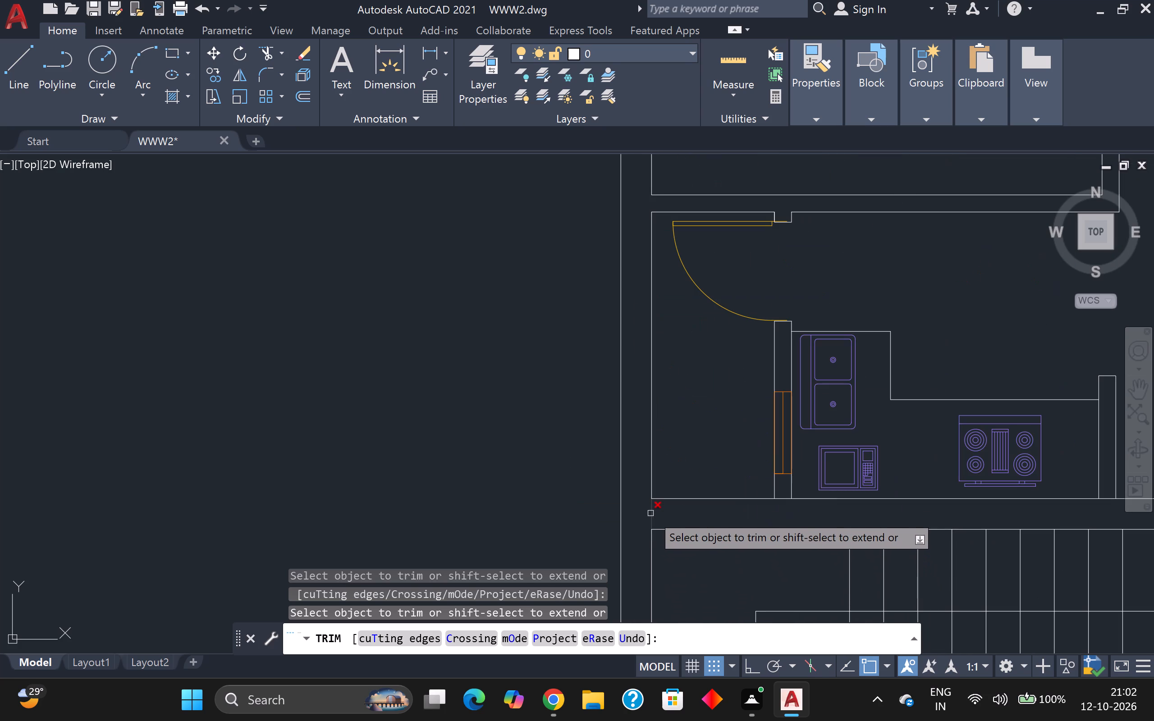
left_click(650, 513)
scroll(651, 514, "down", 2)
middle_click_drag(682, 559, 714, 319)
scroll(714, 321, "up", 1)
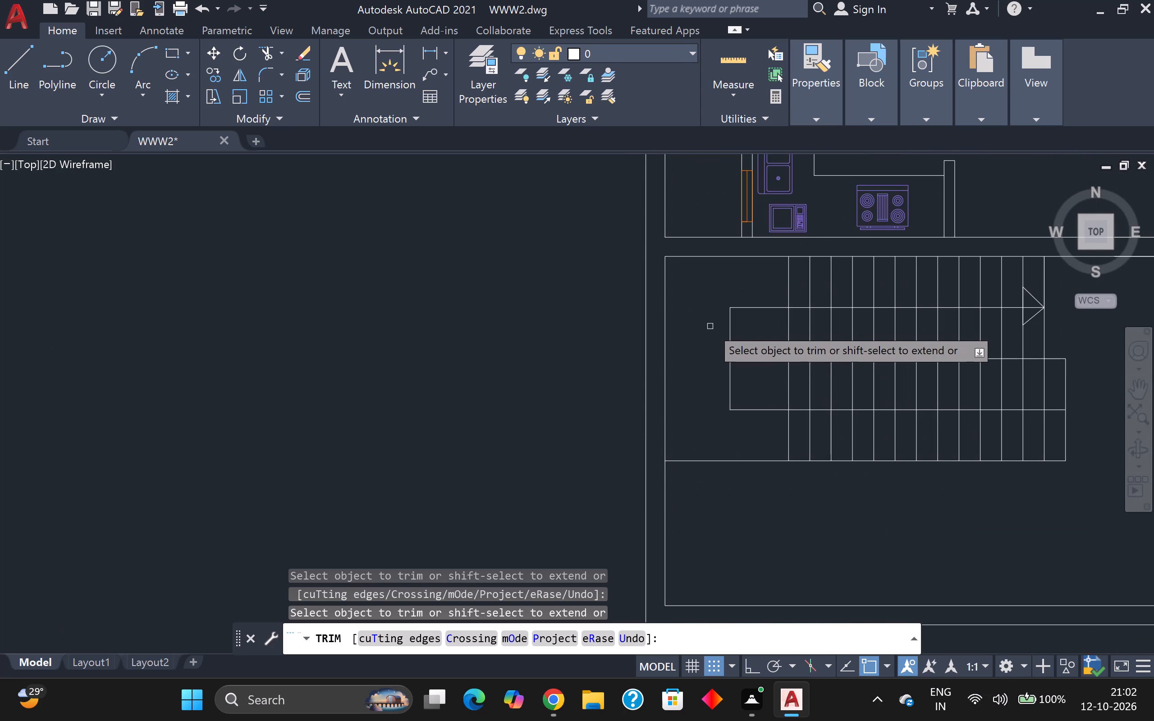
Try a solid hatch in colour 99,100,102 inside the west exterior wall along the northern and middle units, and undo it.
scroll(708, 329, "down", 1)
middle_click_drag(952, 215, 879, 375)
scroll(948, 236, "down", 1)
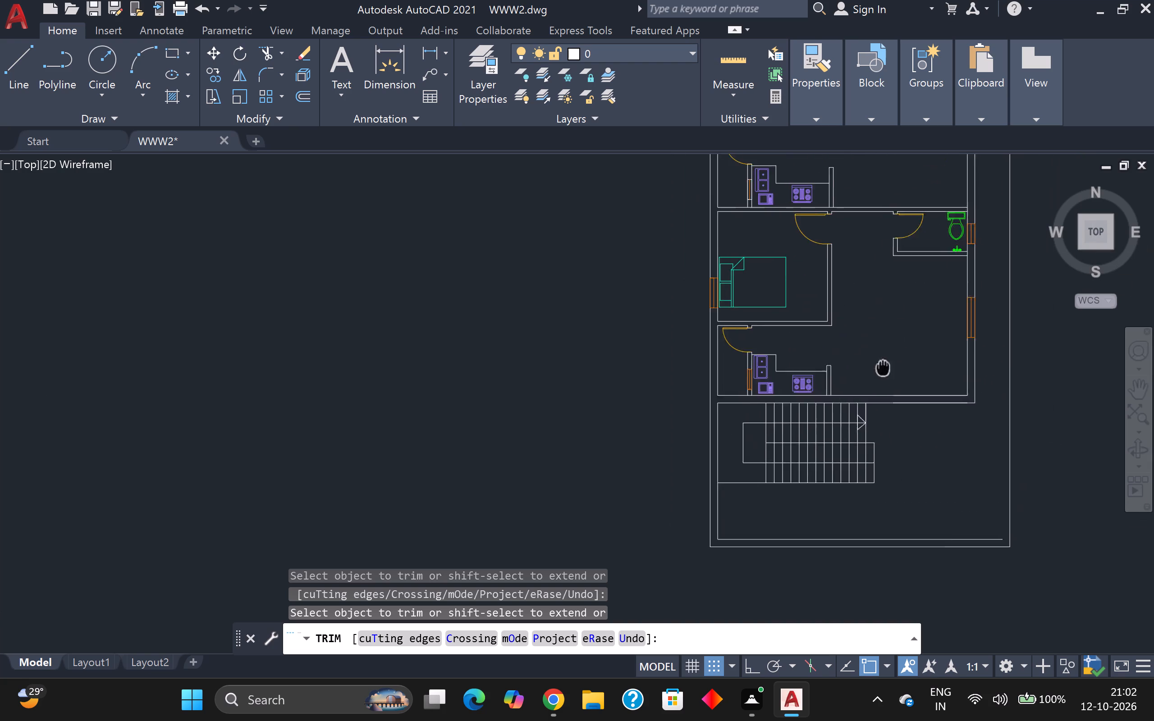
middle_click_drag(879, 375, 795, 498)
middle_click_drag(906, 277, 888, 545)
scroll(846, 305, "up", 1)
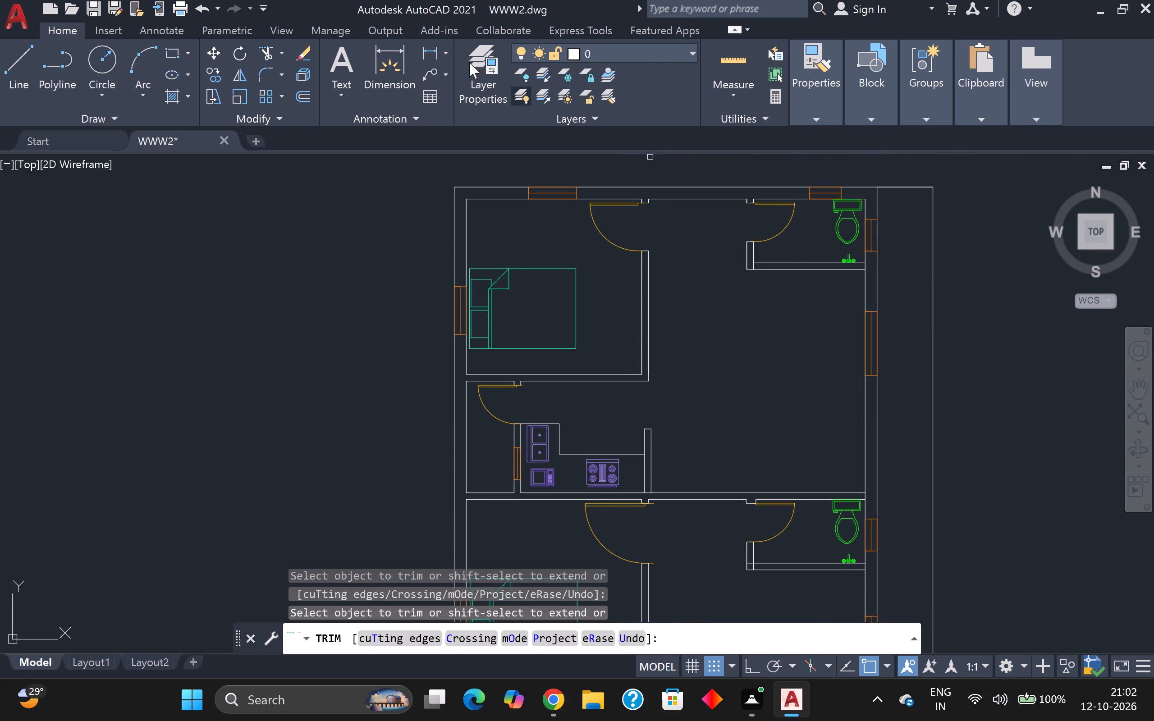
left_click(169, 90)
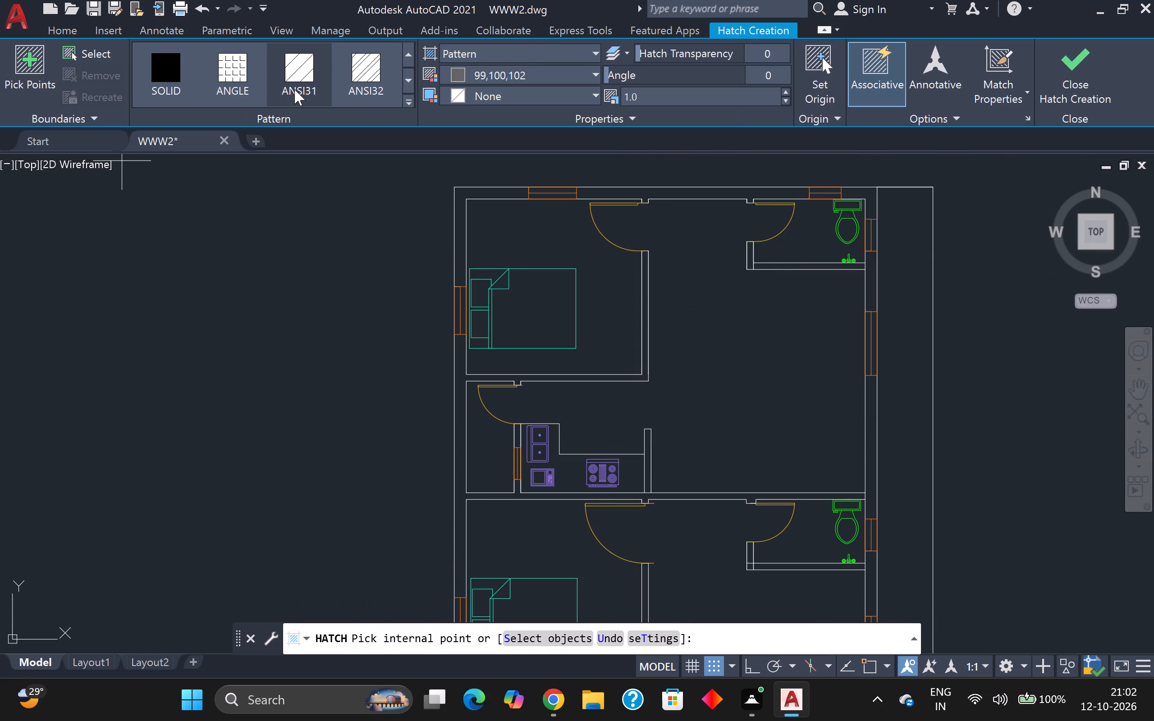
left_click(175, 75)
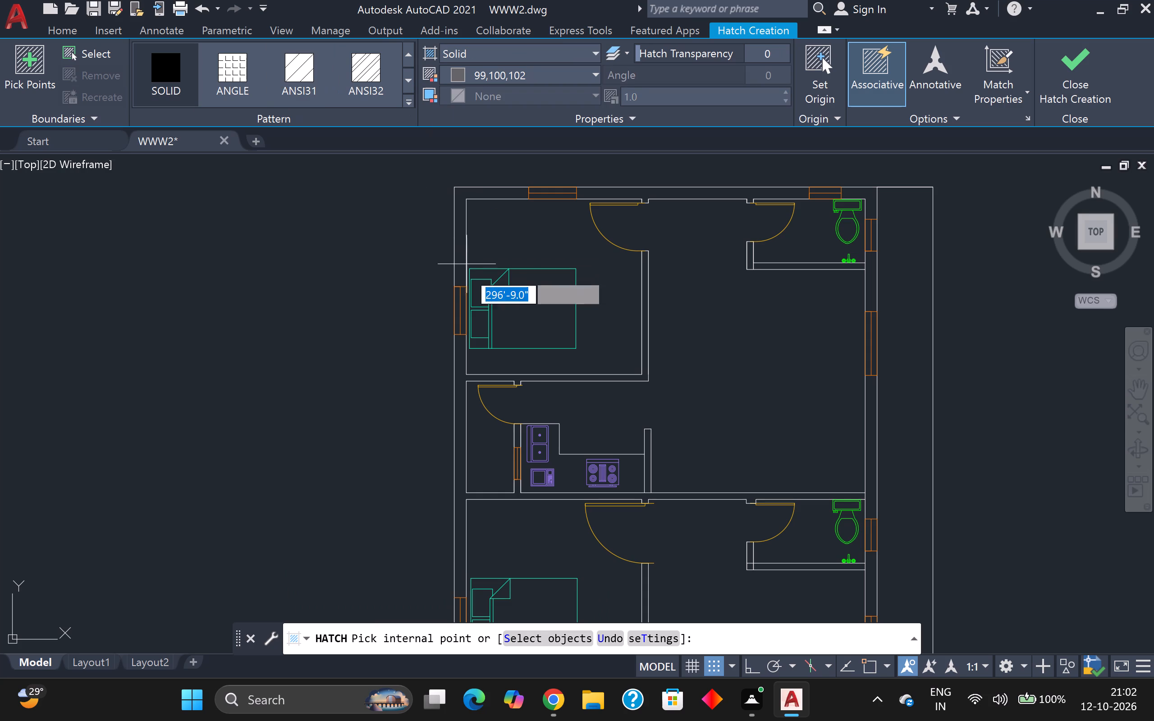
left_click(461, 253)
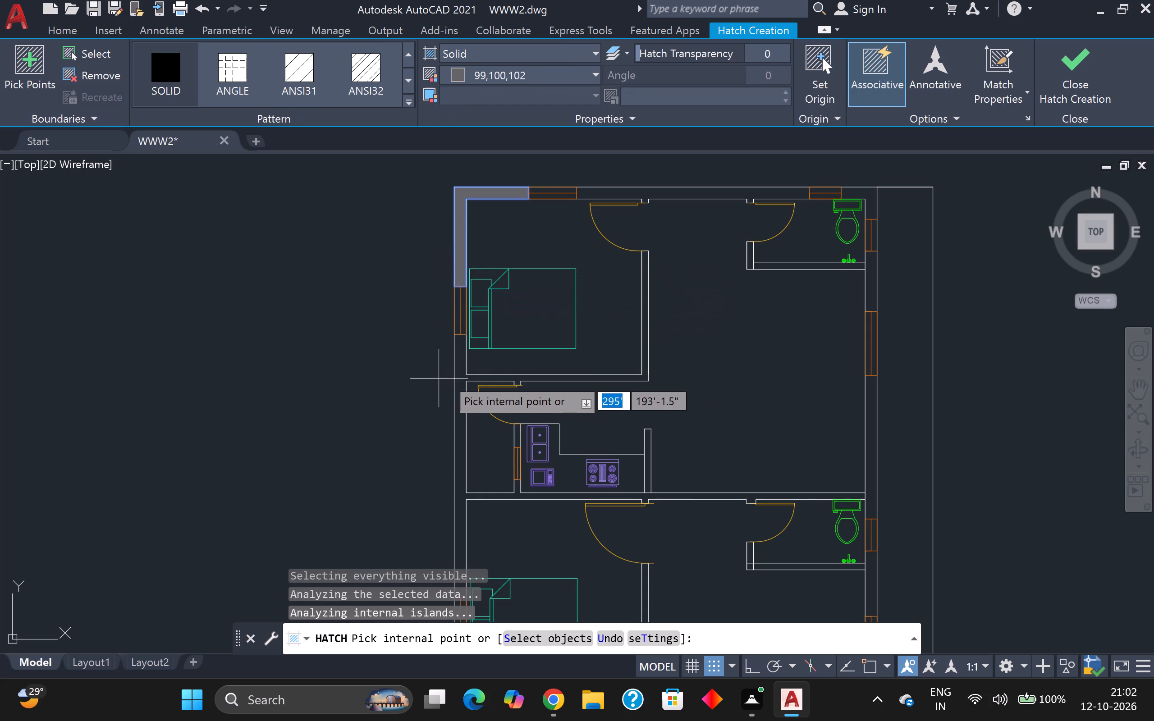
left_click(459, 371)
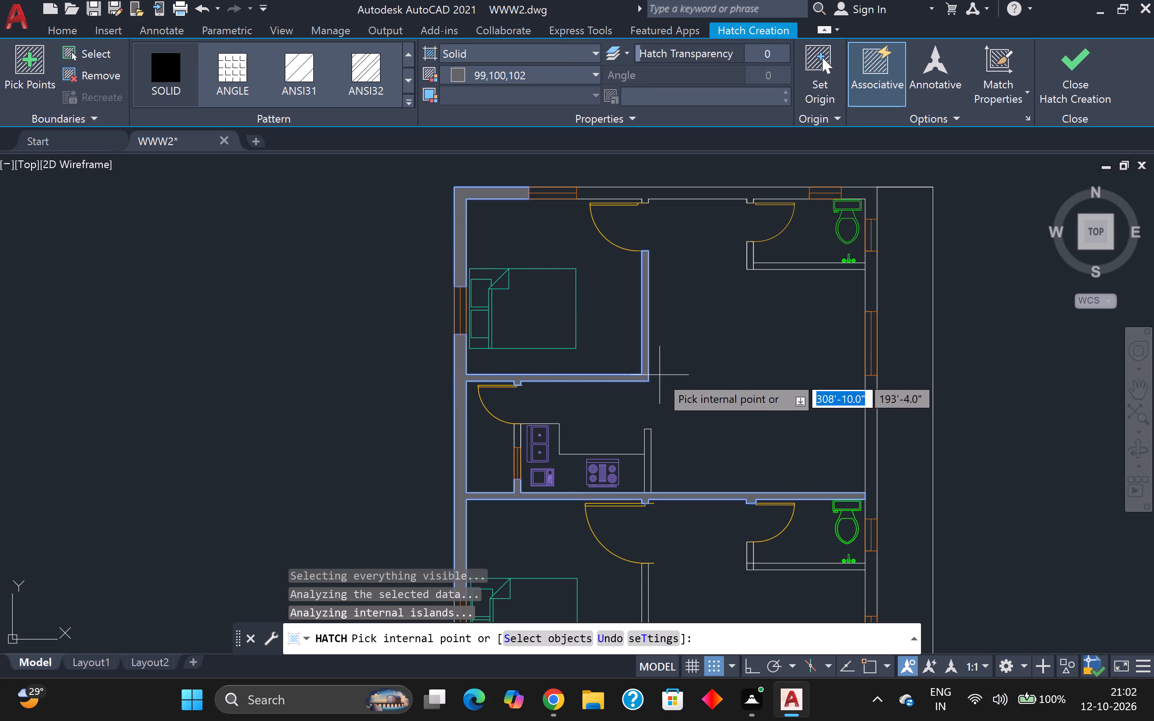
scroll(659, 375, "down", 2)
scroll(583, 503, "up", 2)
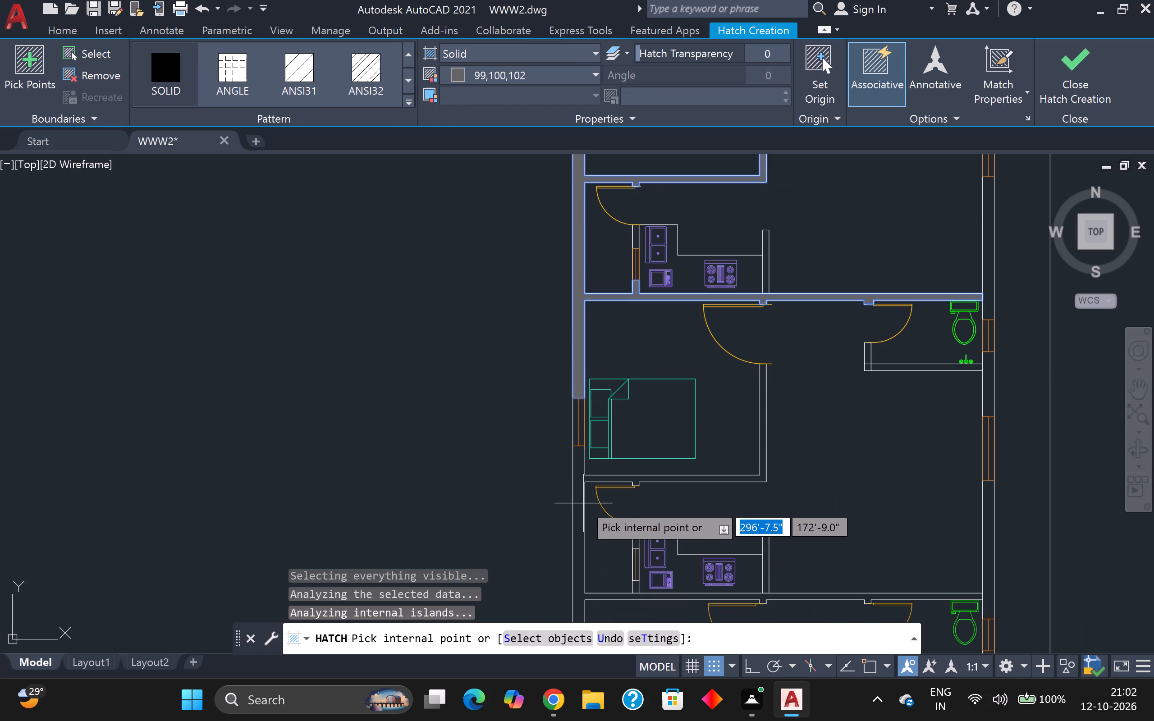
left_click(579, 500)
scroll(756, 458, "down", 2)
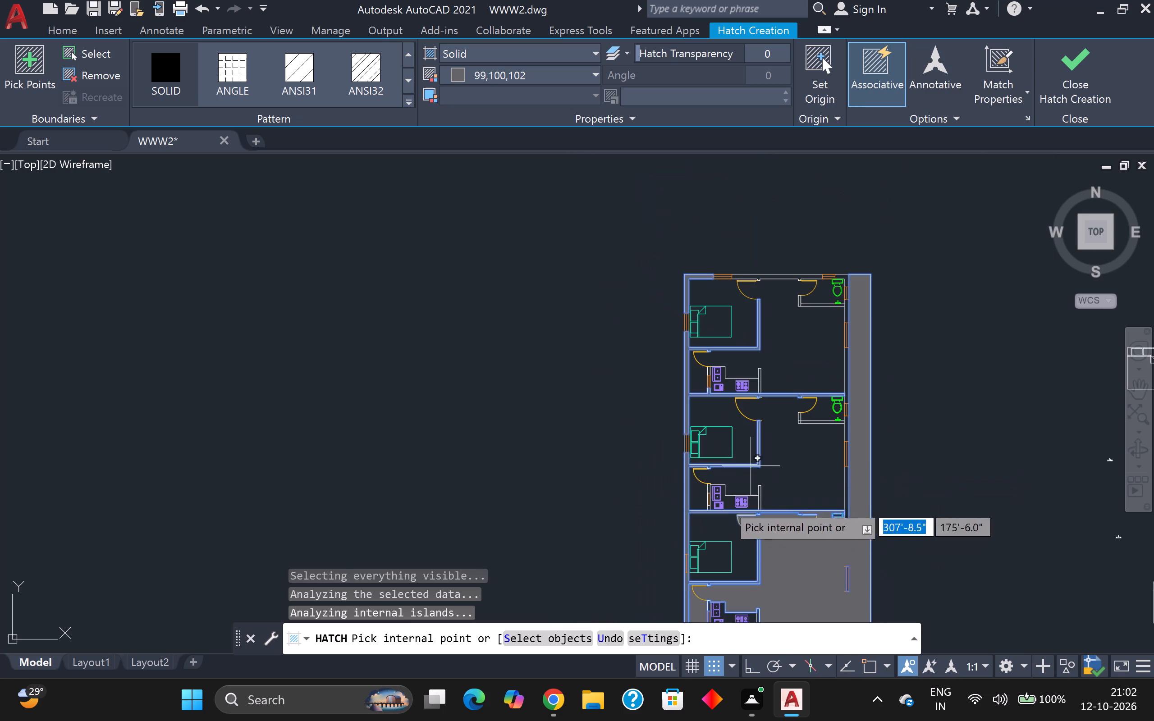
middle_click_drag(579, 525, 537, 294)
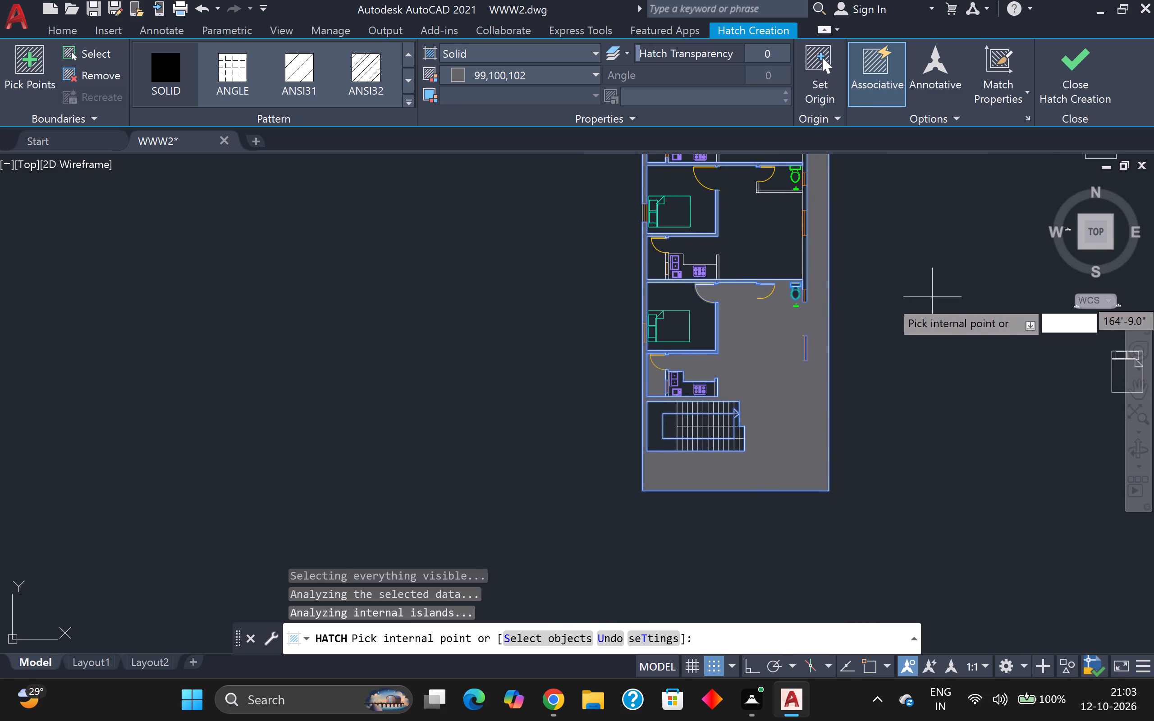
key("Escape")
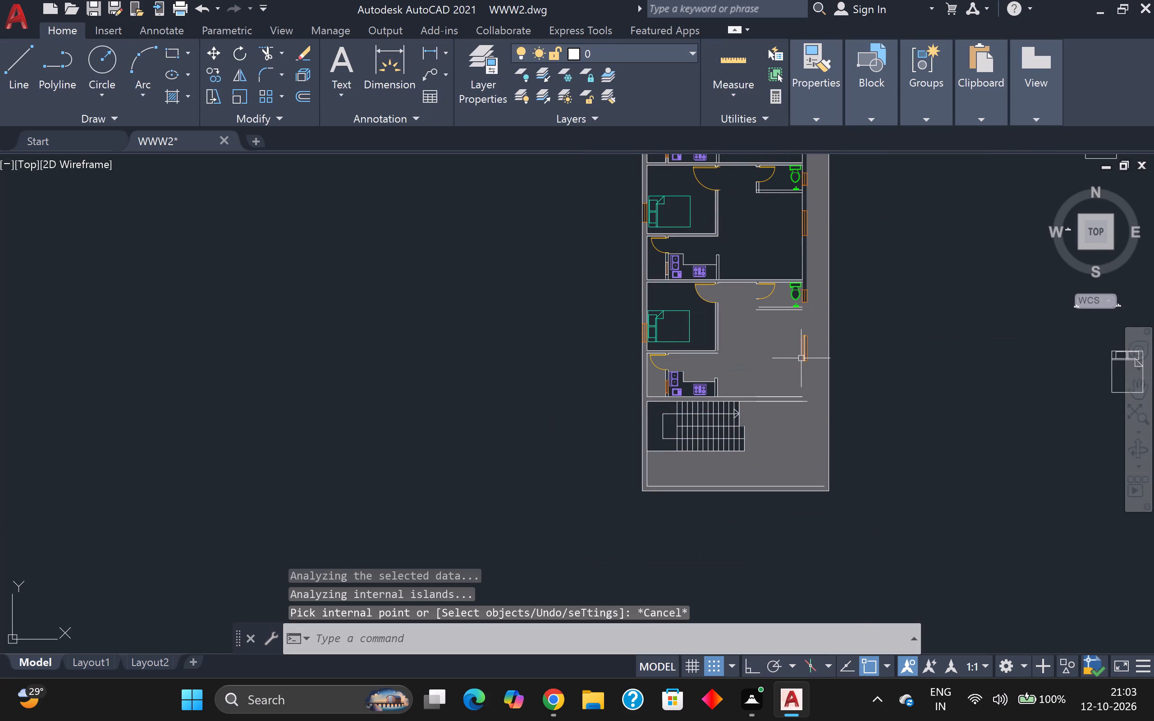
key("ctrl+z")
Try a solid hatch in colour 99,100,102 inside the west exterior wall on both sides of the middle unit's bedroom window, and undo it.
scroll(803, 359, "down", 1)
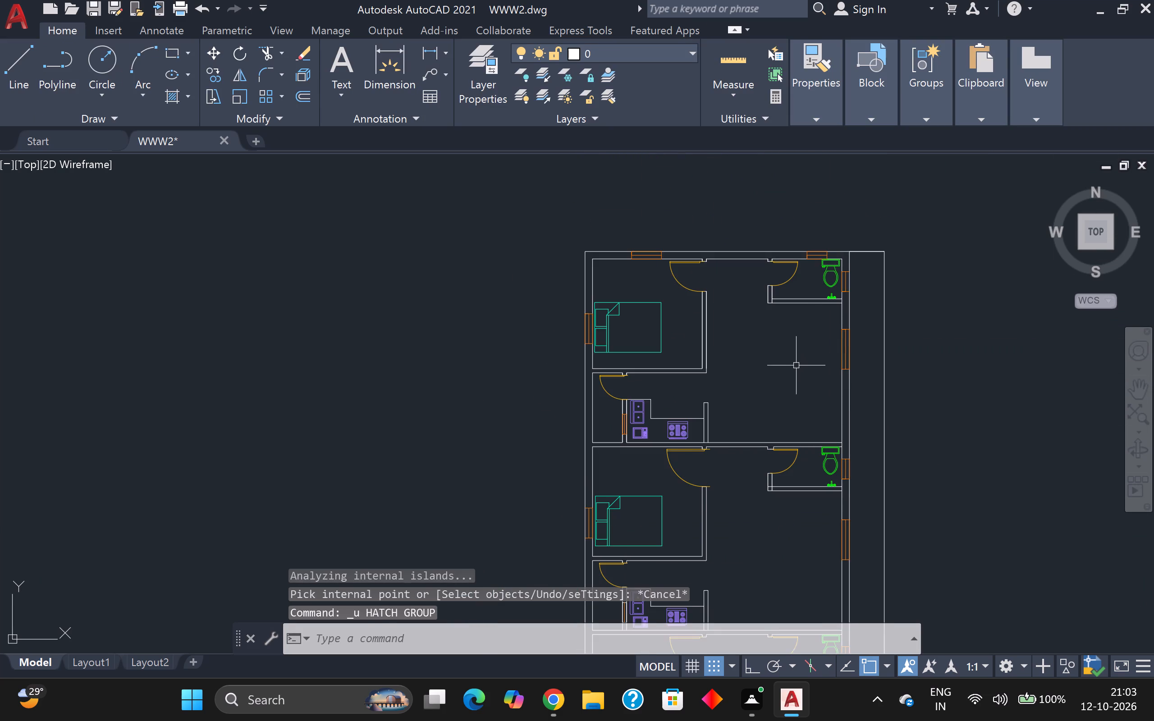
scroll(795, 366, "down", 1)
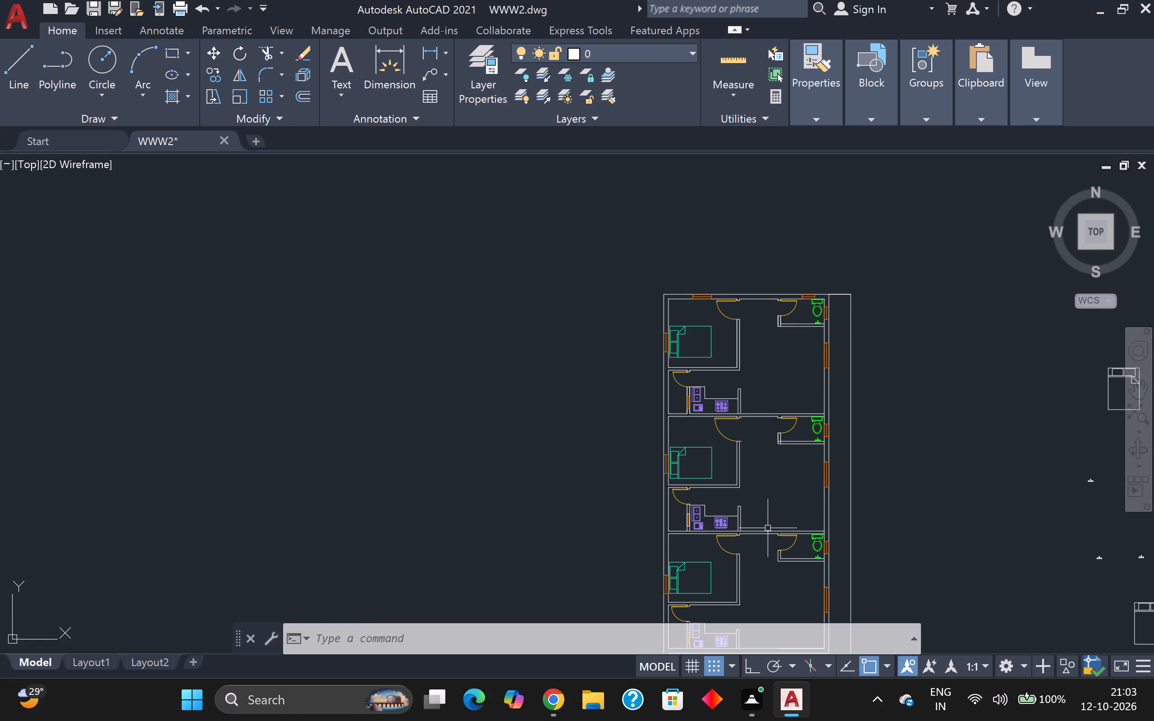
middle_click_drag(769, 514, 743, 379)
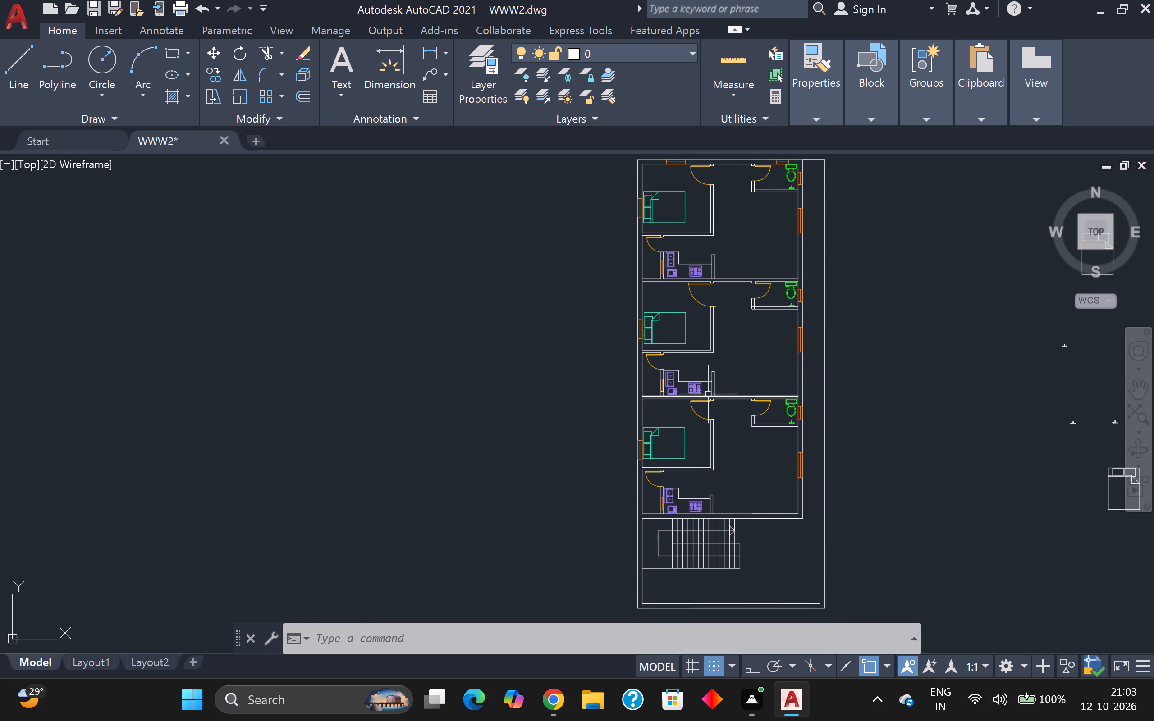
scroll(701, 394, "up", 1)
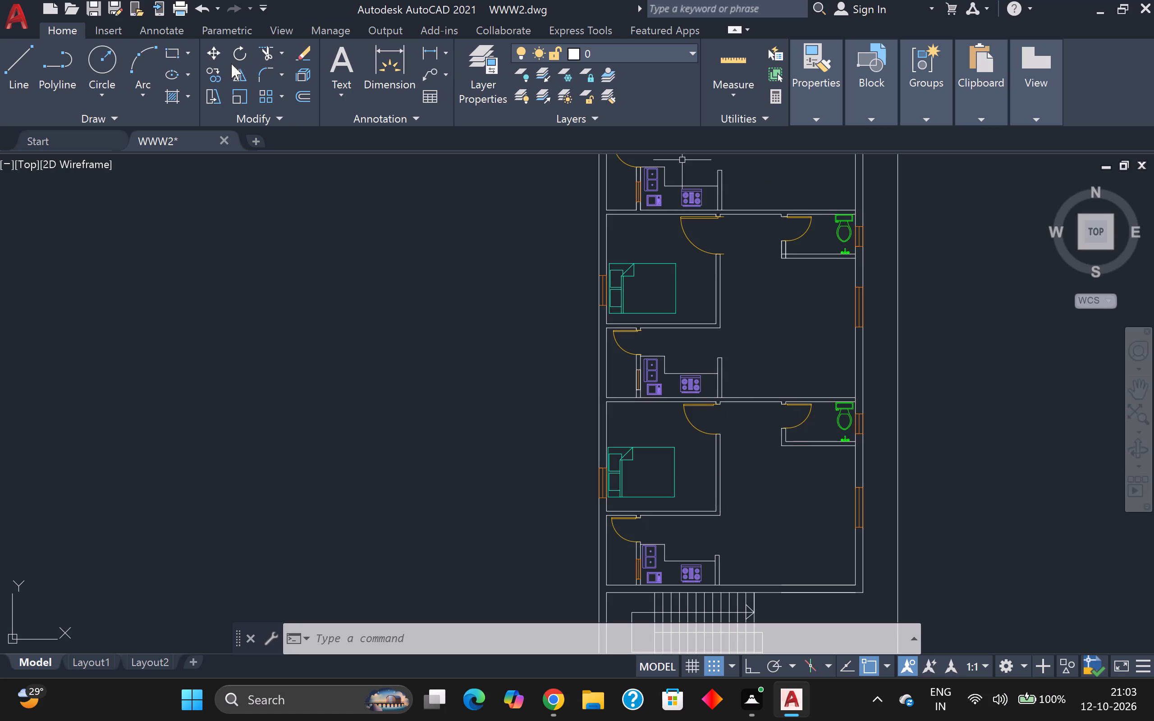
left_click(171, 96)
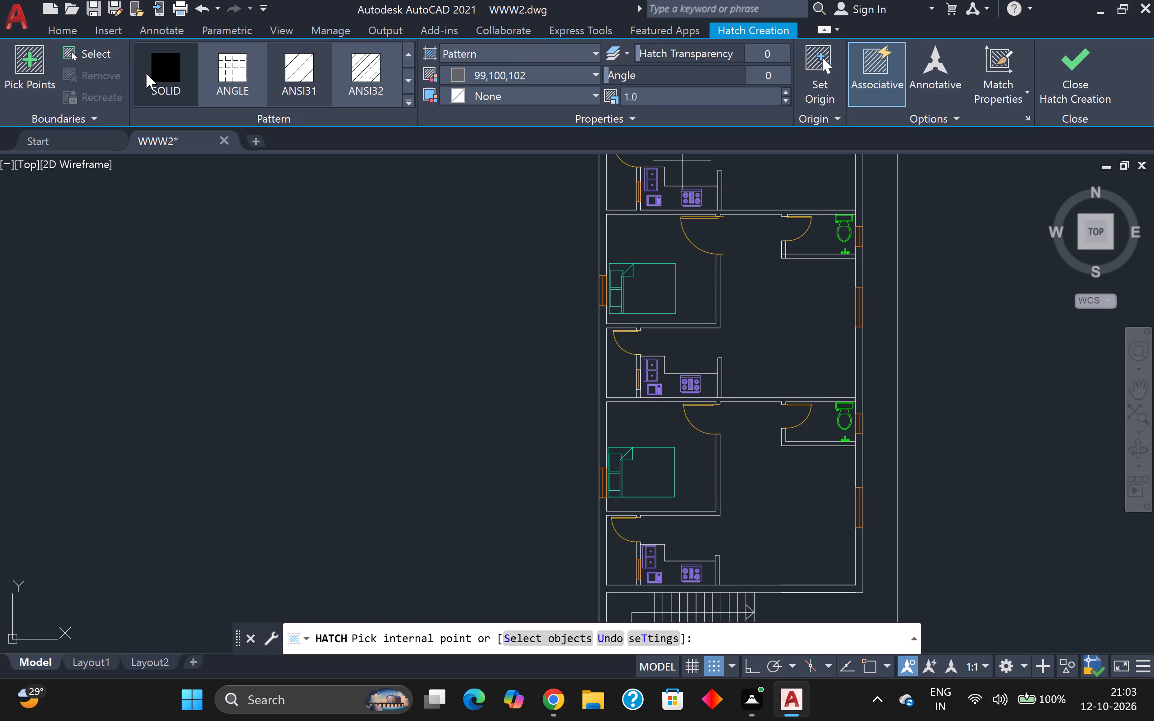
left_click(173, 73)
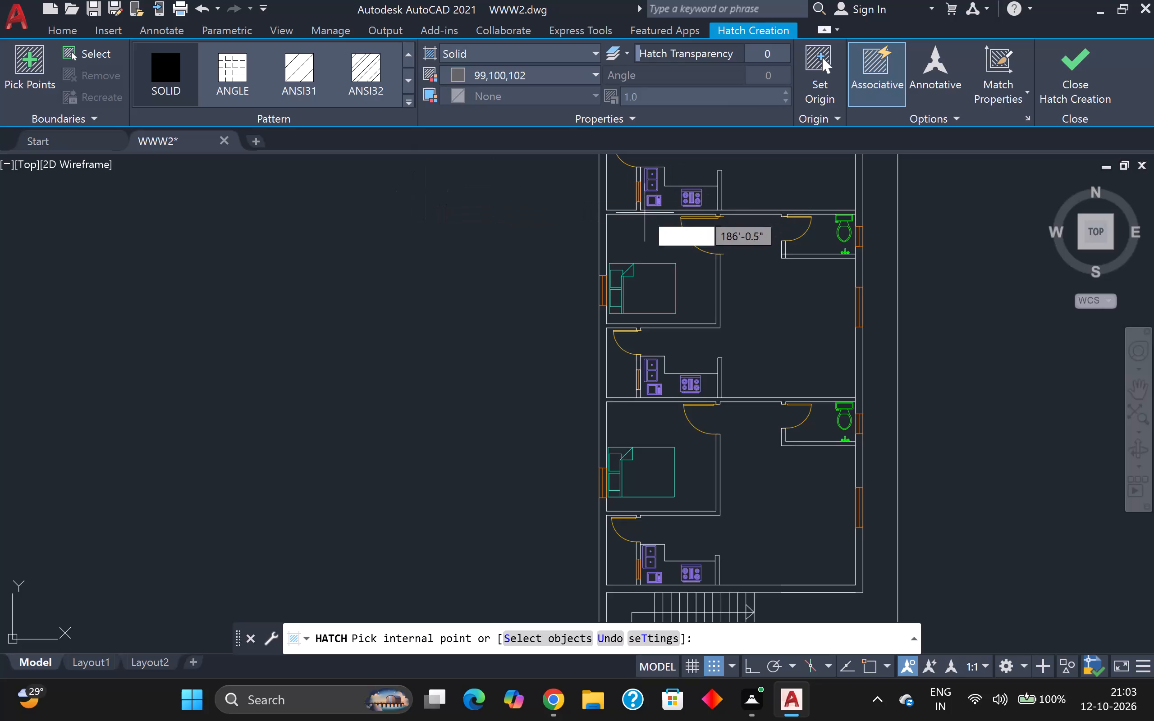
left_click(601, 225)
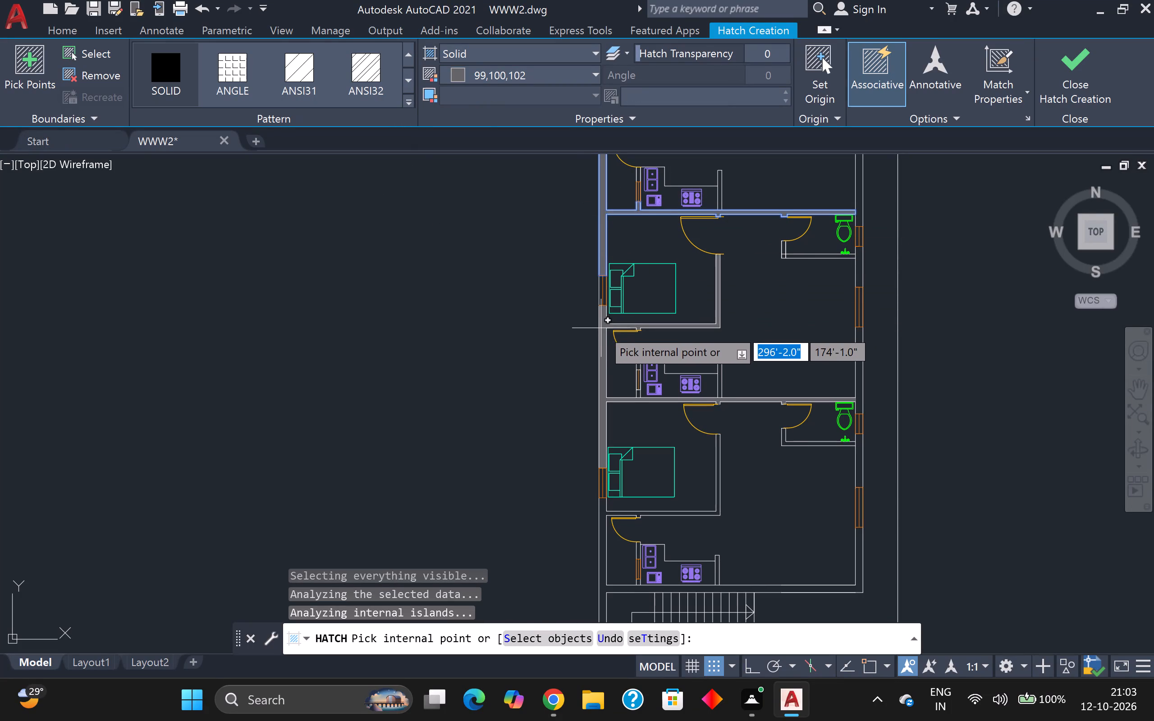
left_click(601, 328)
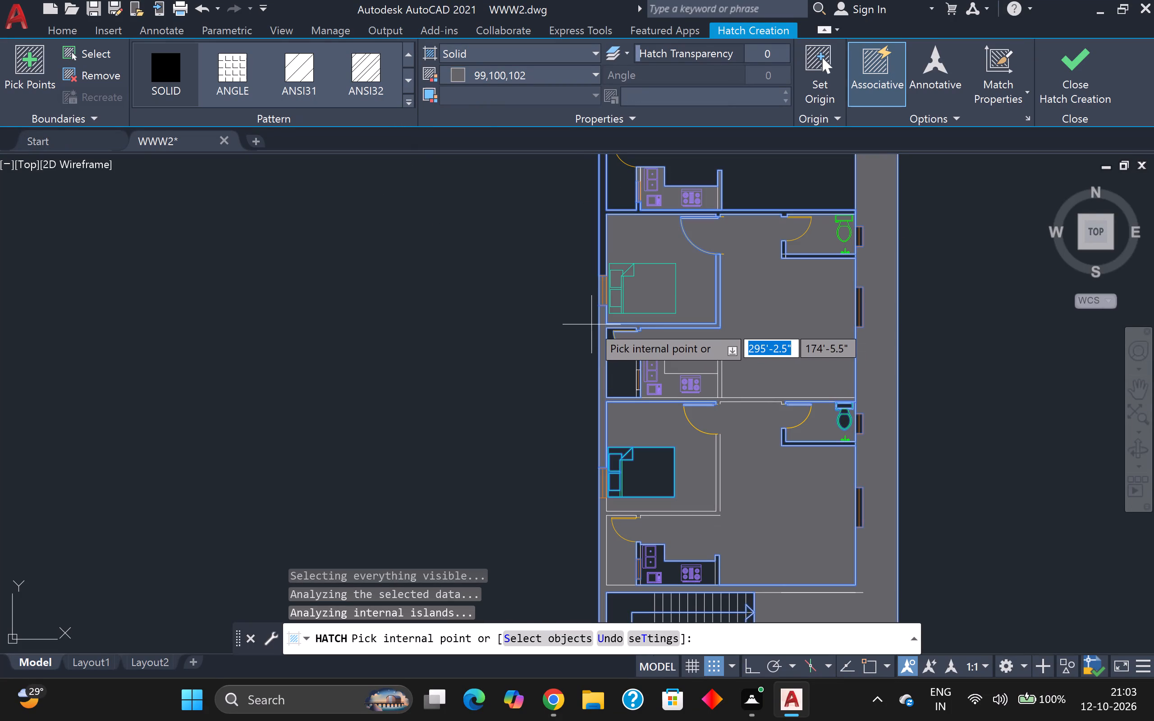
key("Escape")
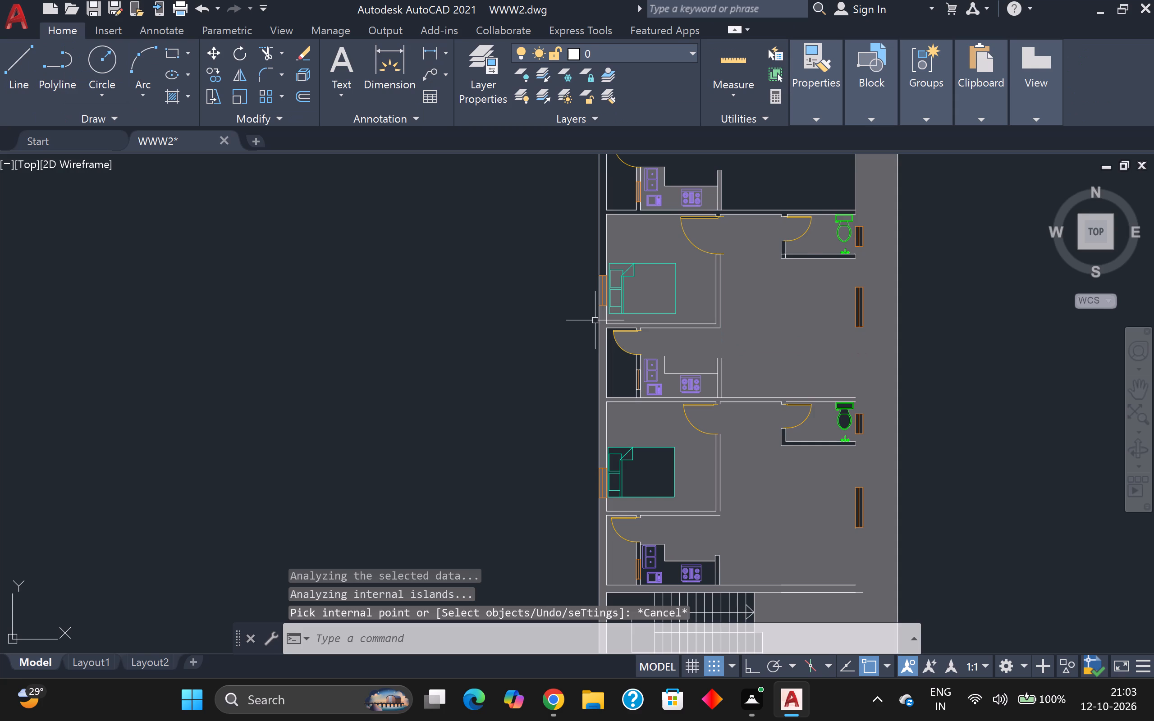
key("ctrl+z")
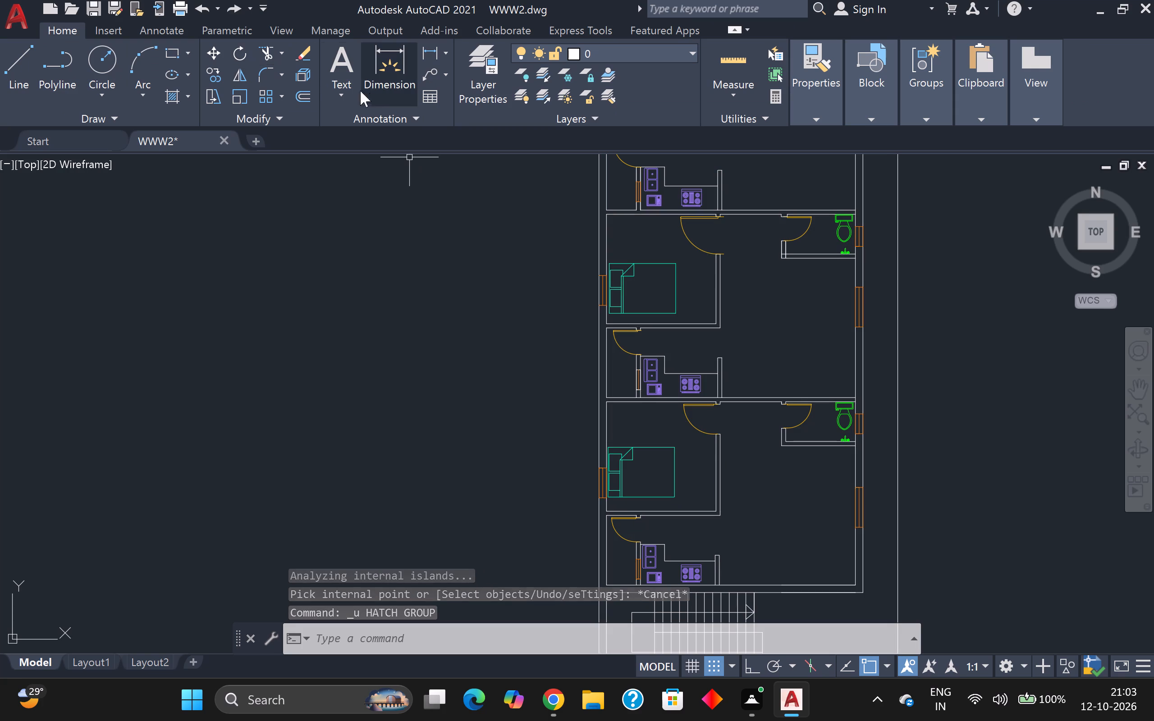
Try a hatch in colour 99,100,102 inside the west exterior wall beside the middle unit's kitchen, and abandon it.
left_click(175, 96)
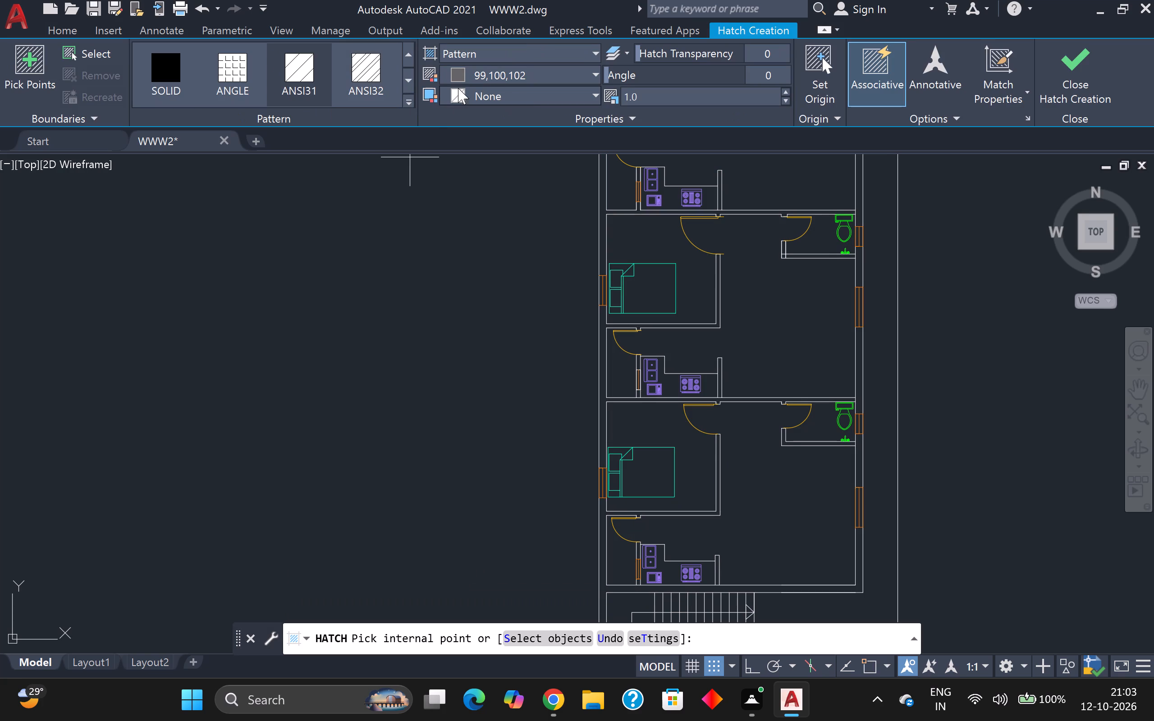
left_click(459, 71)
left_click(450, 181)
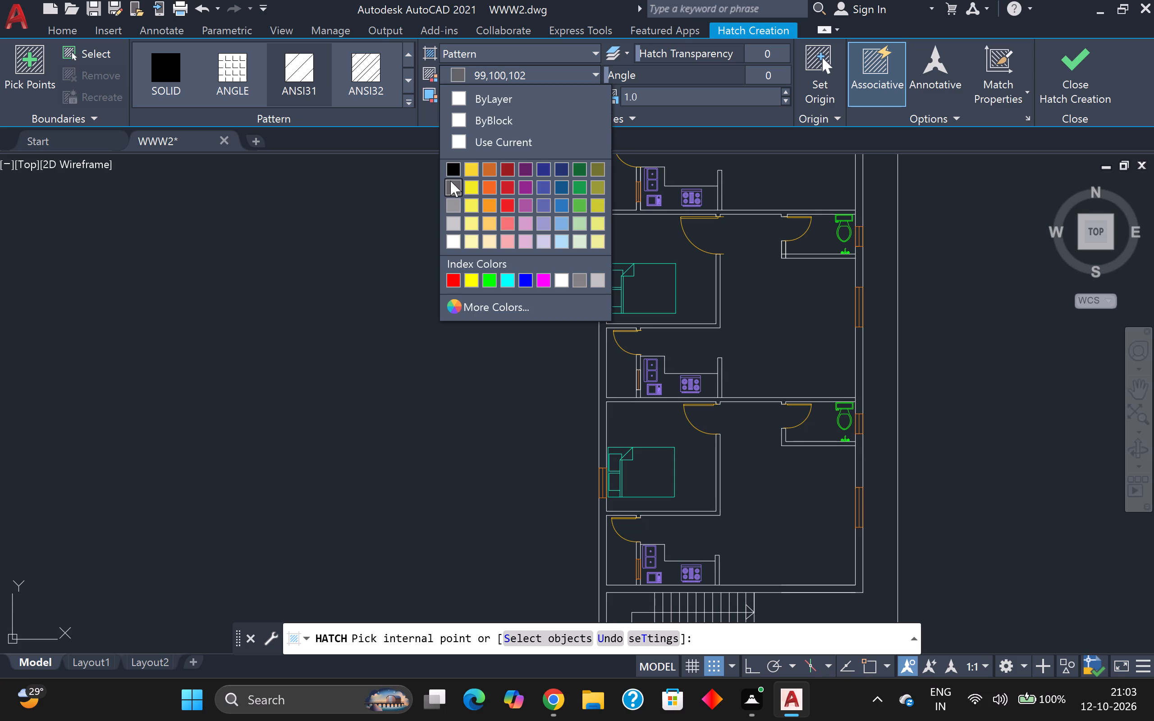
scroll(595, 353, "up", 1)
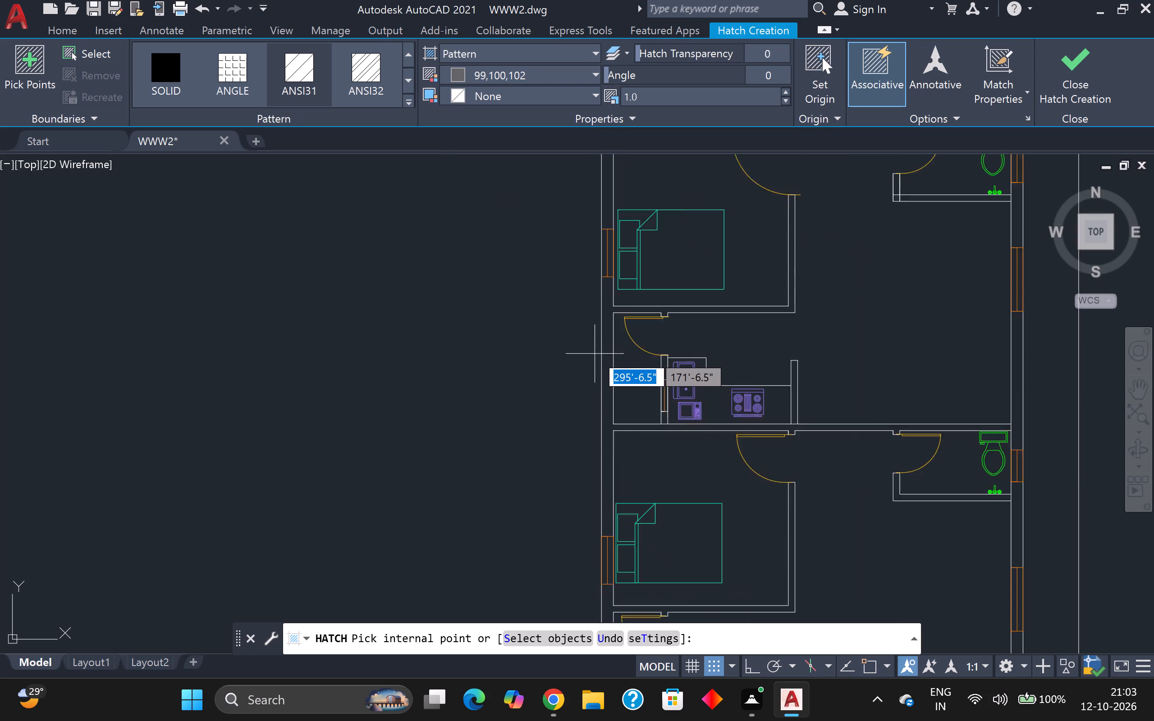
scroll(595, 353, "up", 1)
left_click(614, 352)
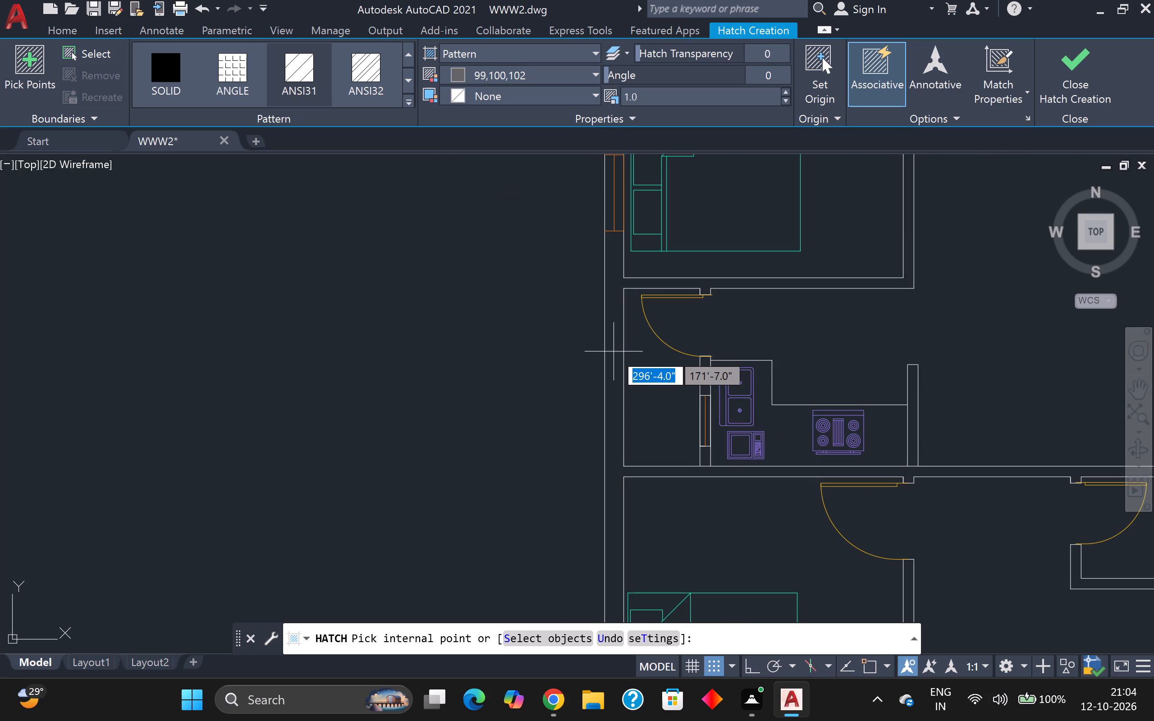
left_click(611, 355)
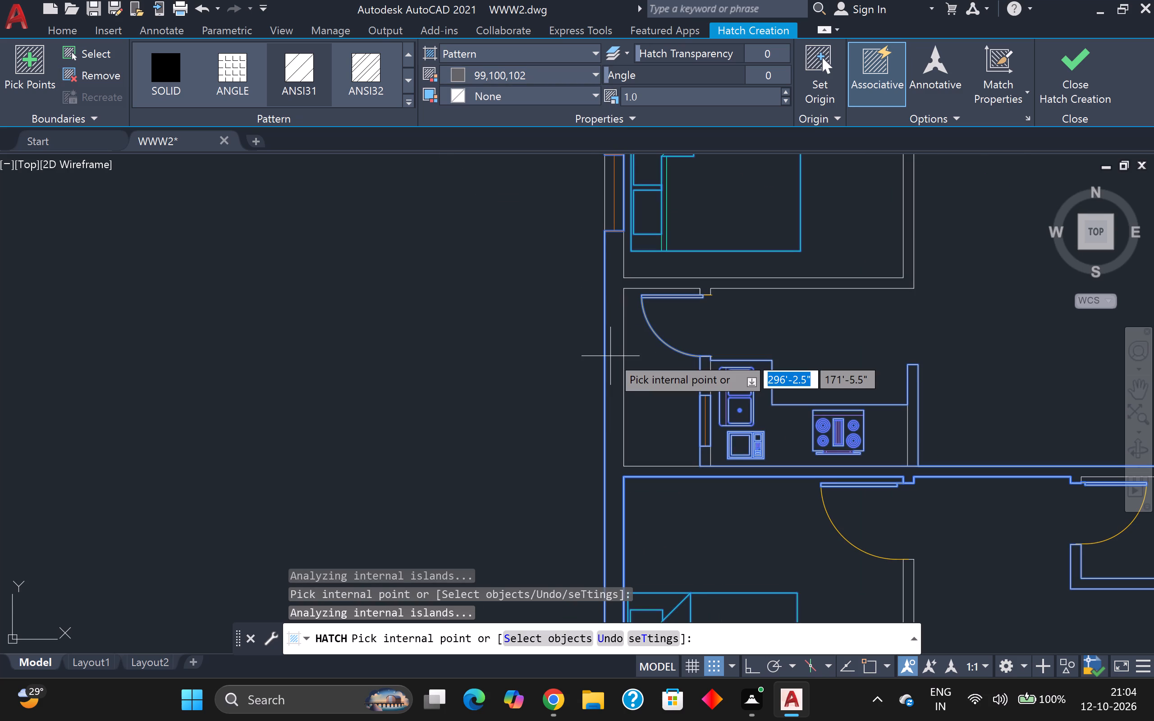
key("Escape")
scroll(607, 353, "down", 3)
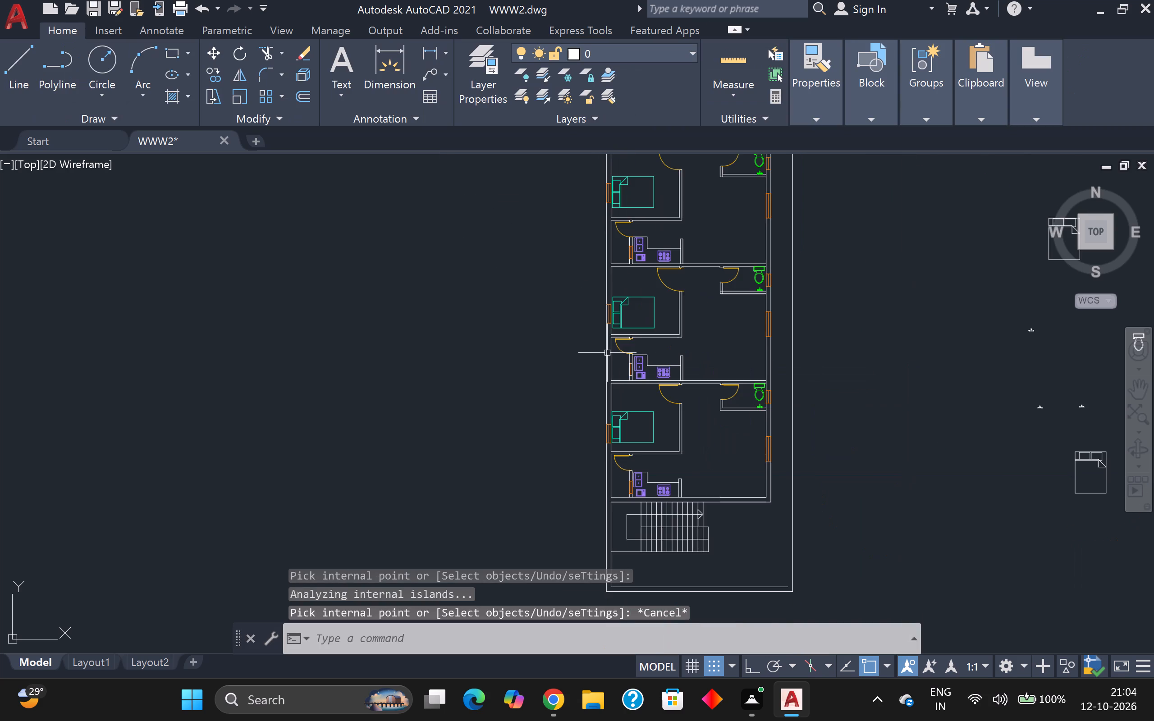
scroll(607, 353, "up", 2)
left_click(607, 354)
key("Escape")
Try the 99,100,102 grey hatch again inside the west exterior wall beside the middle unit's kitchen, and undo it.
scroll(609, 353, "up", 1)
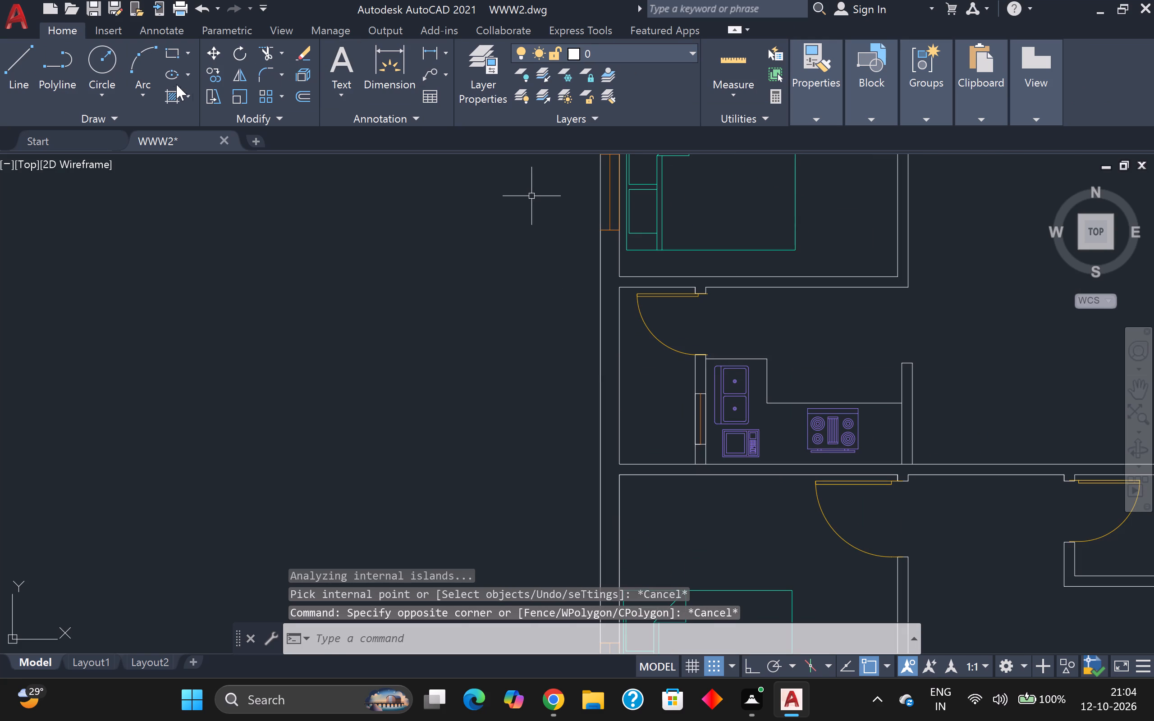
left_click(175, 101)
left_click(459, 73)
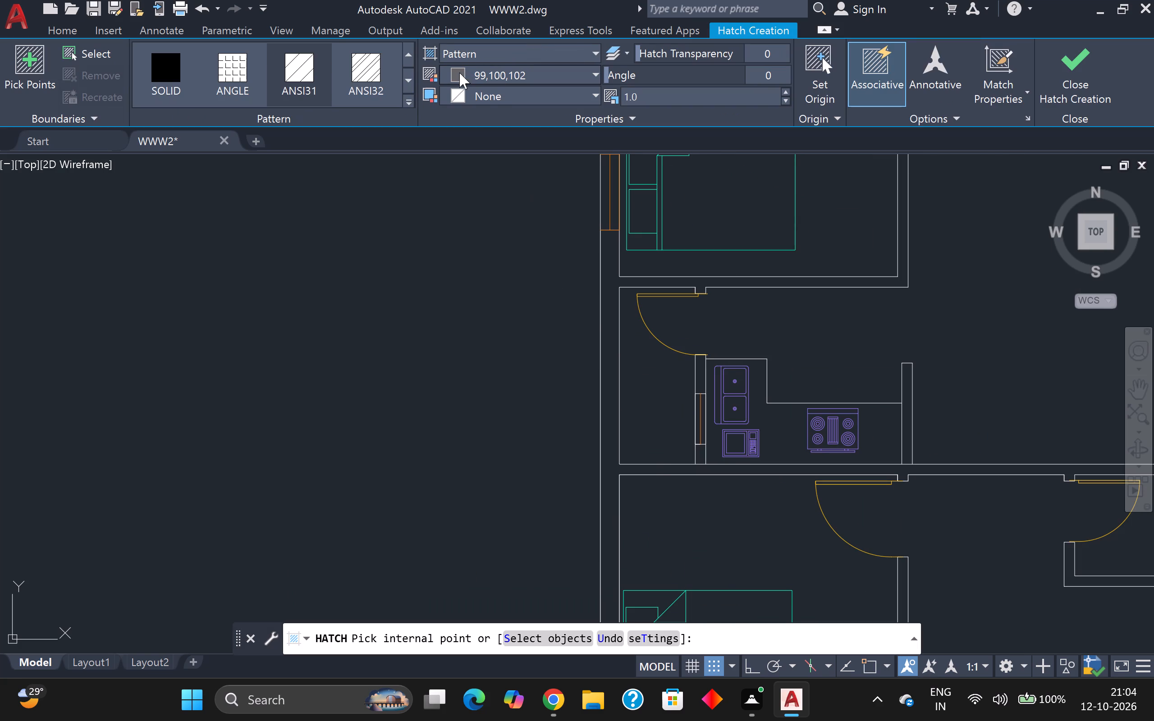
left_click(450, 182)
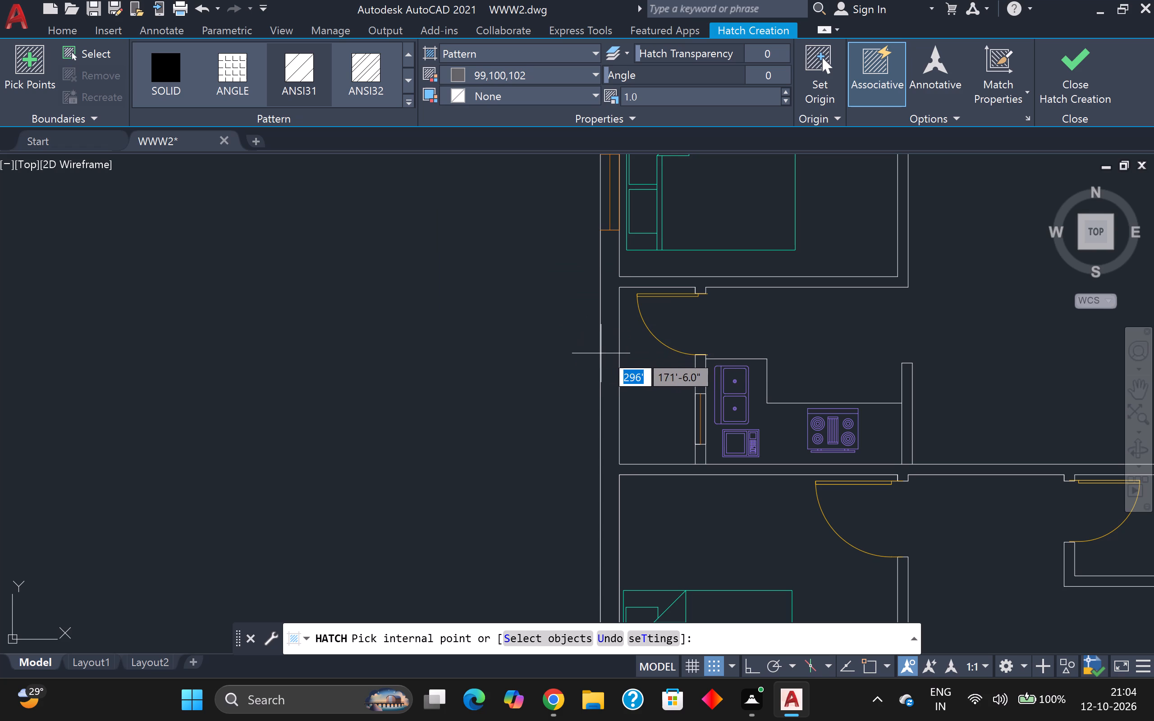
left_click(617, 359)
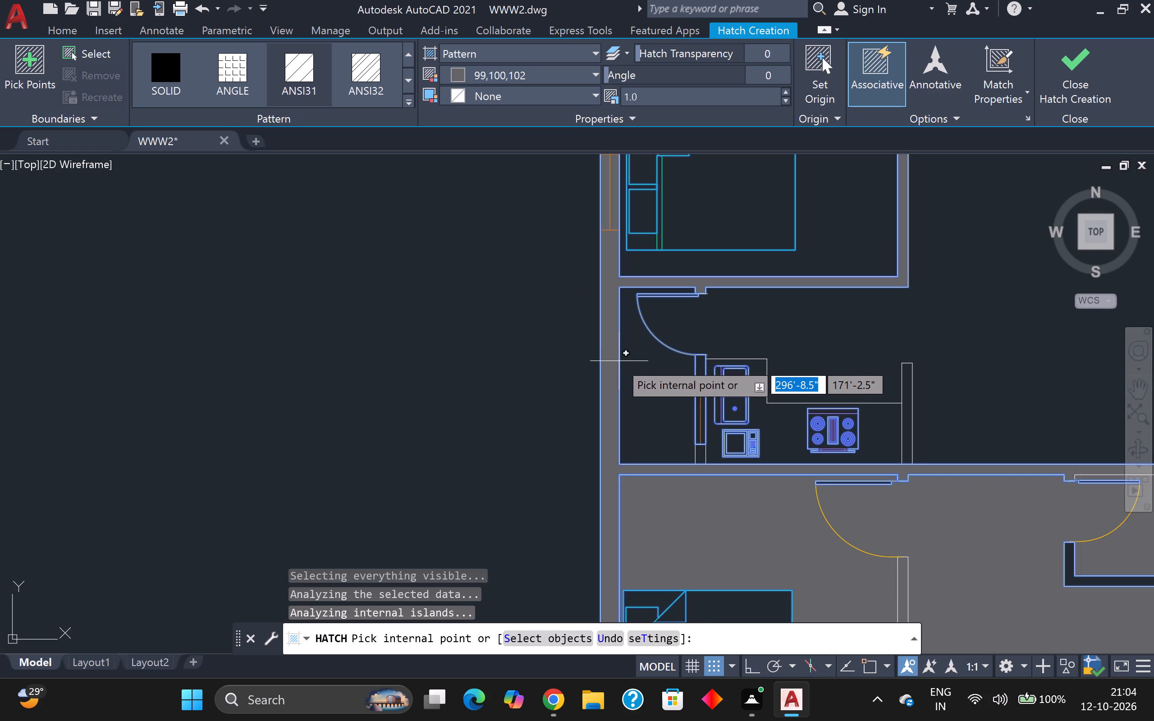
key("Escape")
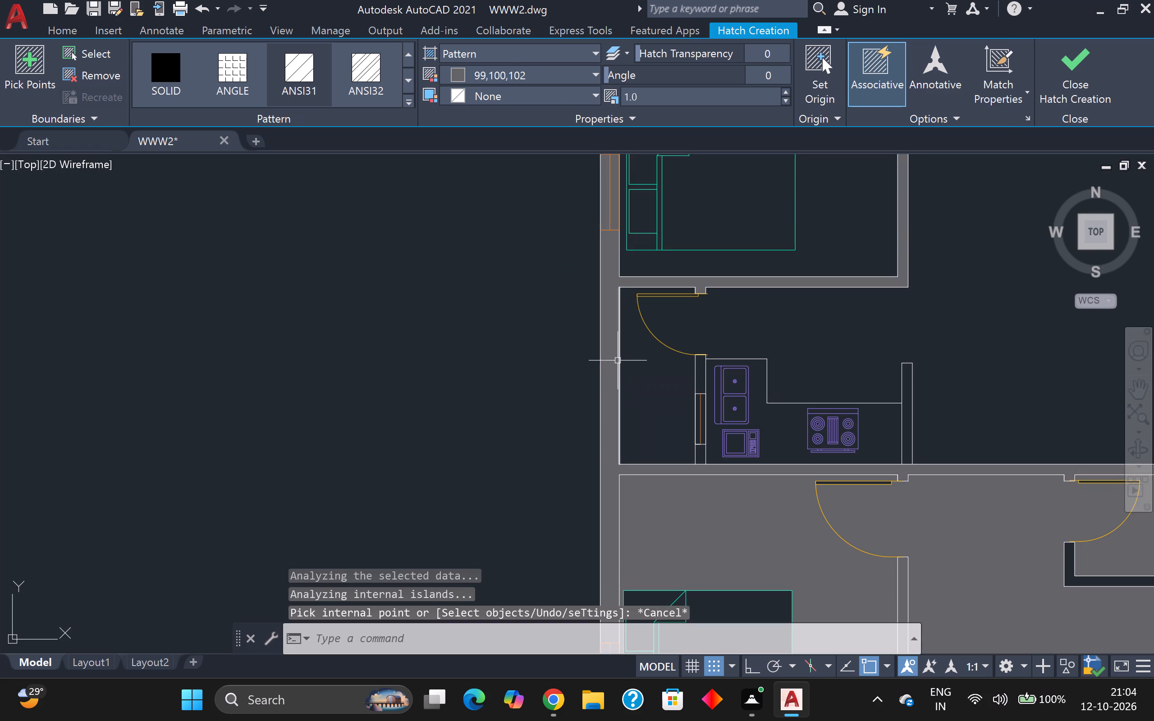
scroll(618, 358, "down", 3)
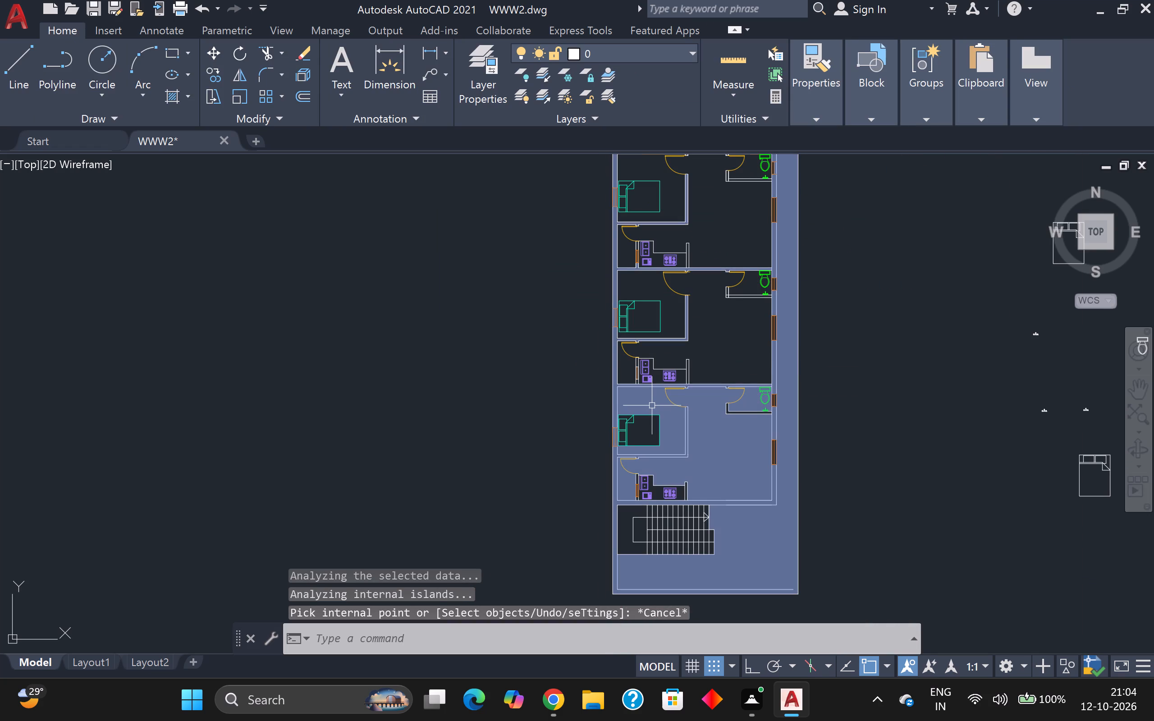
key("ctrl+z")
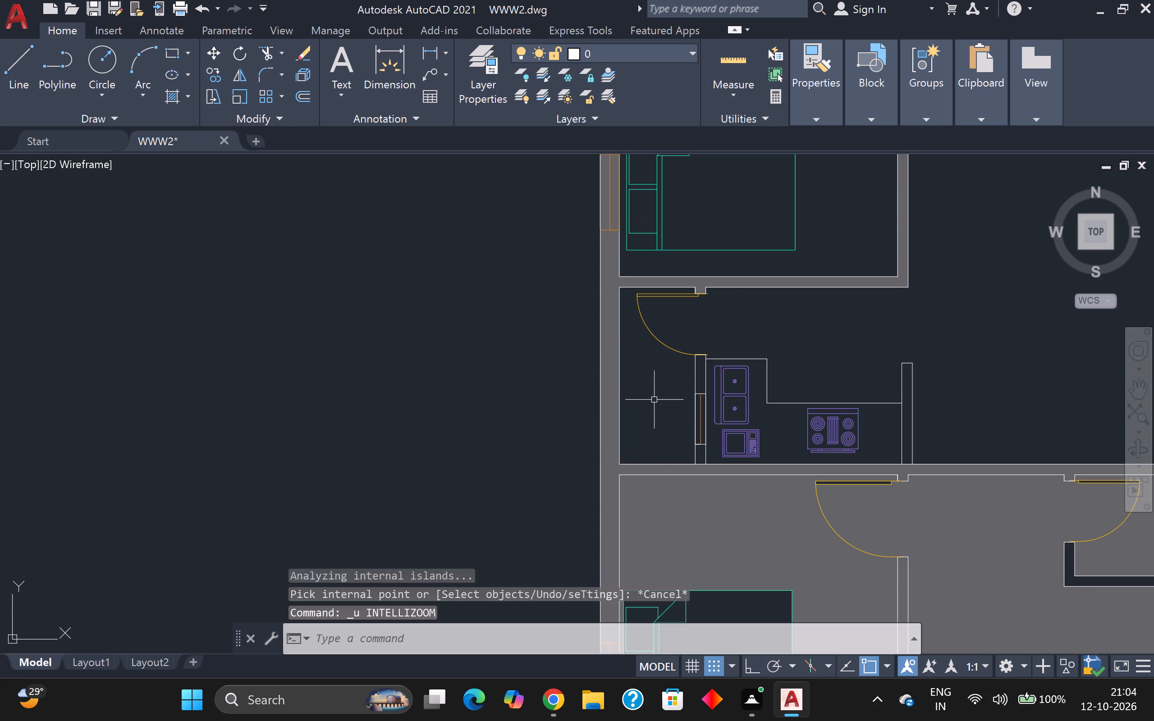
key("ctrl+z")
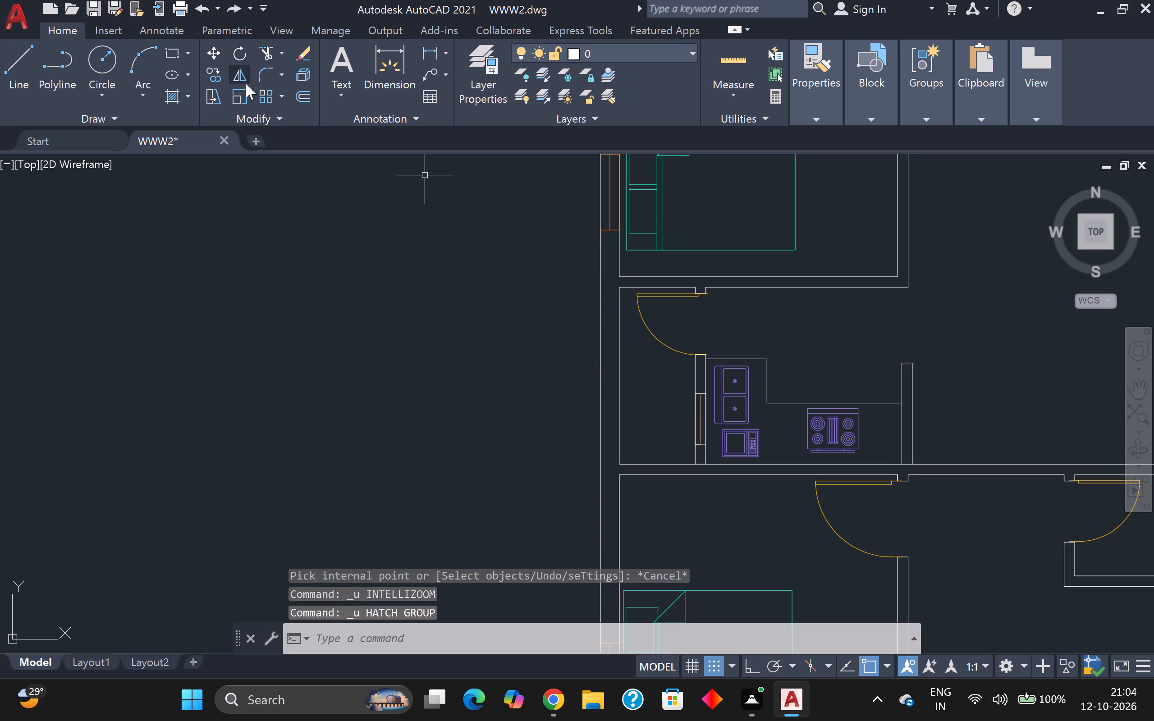
Hatch the west exterior wall between the middle and southern units' bedroom windows, including the connected interior walls, in colour 99,100,102.
left_click(174, 98)
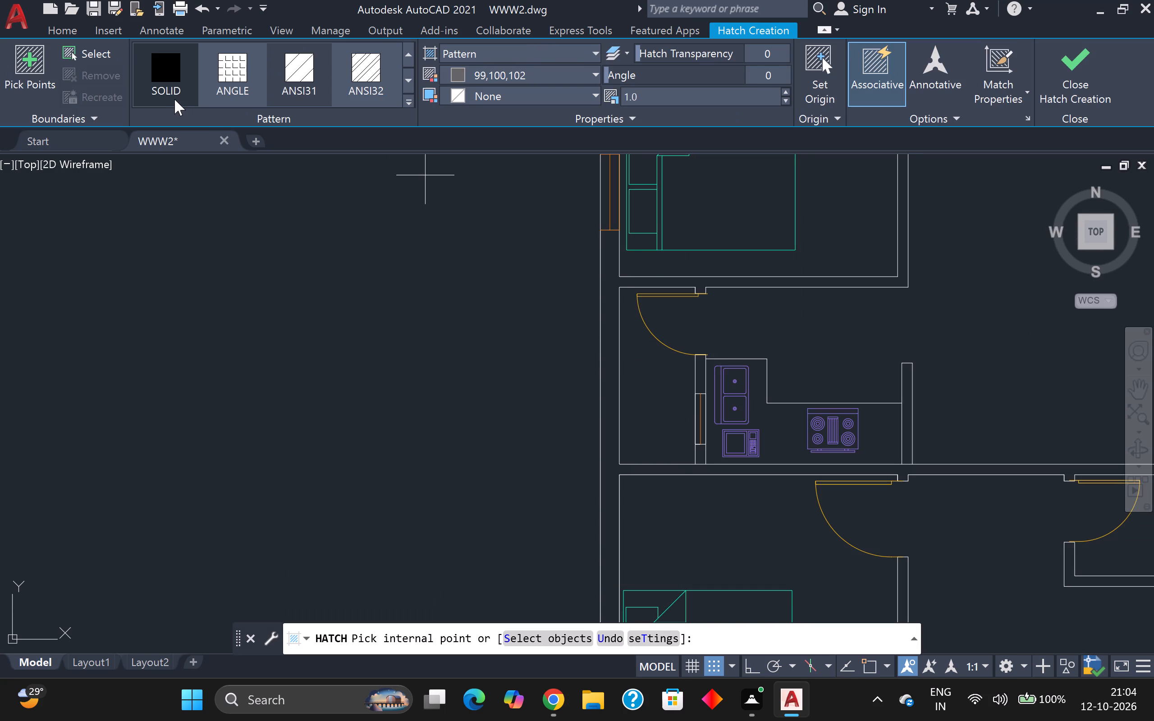
left_click(452, 70)
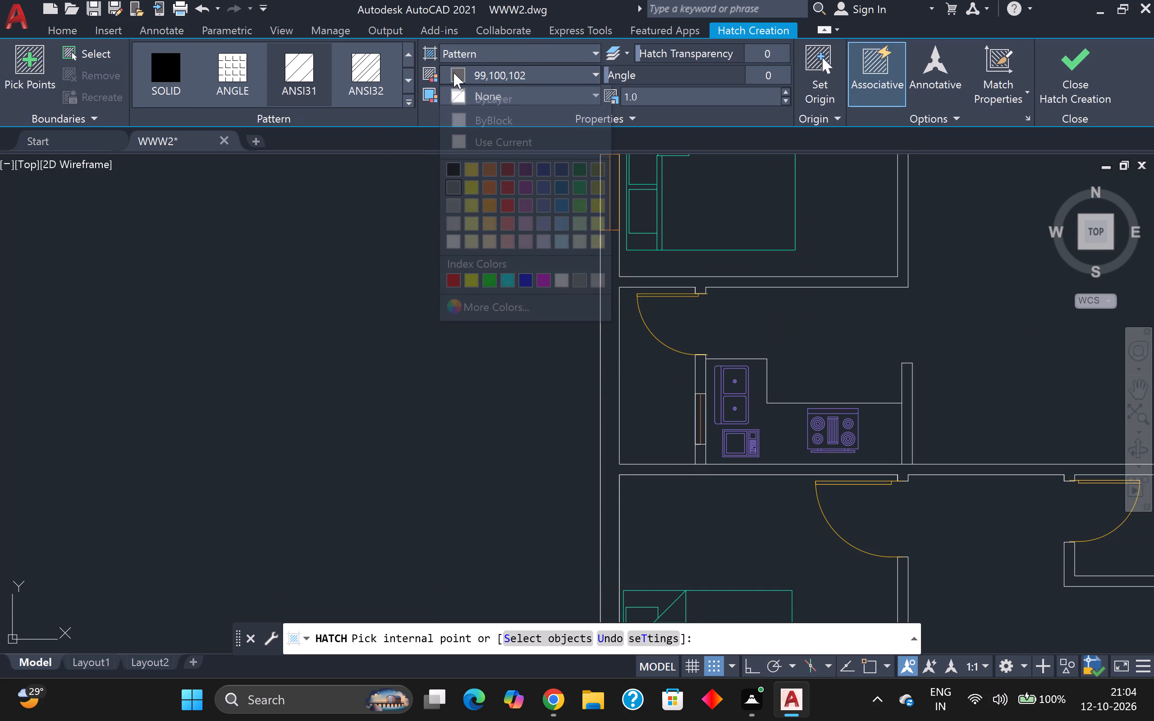
left_click(453, 187)
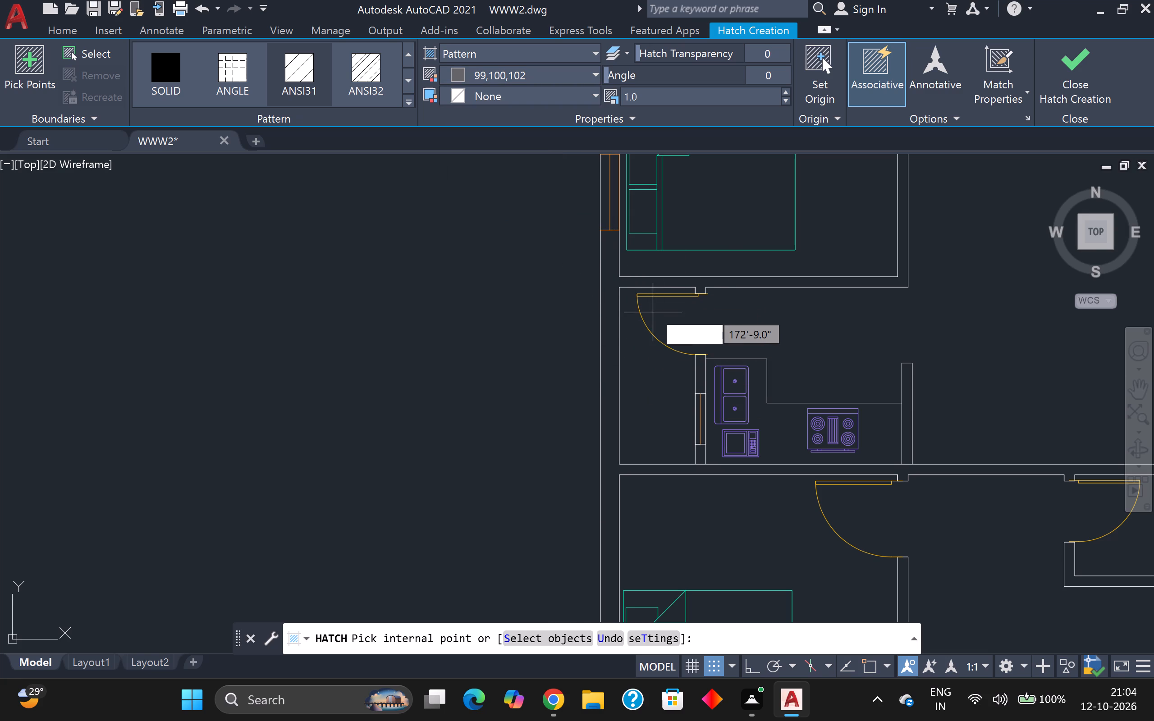
left_click(607, 260)
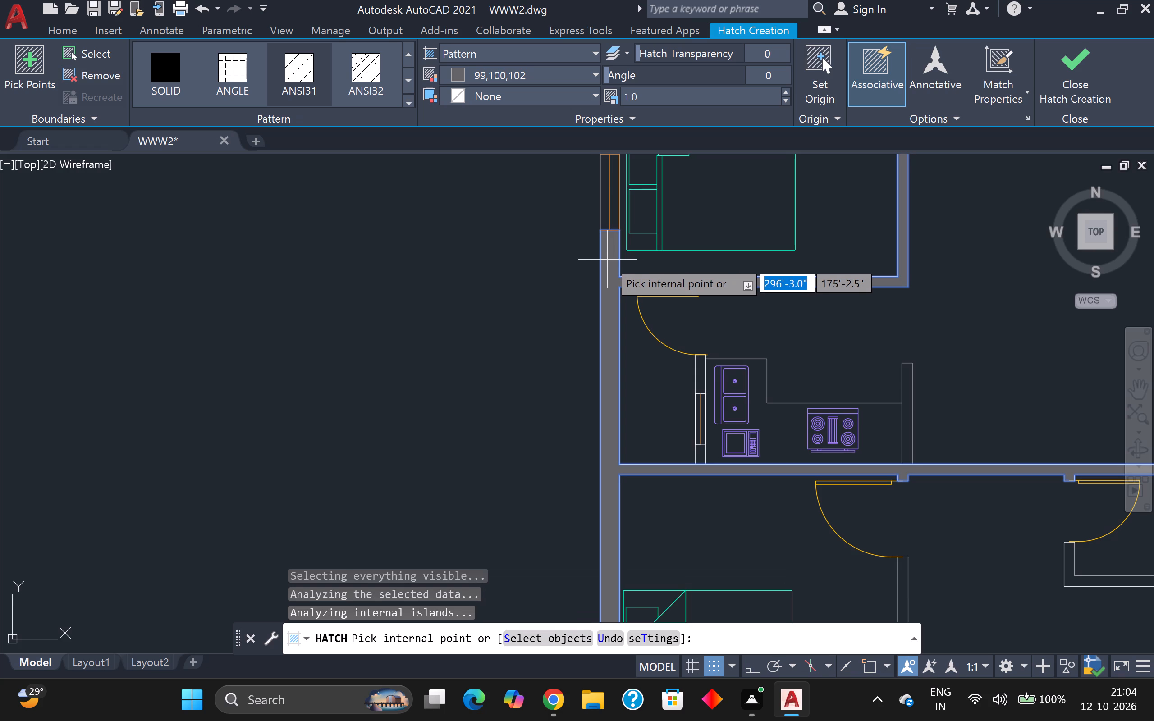
scroll(610, 260, "down", 2)
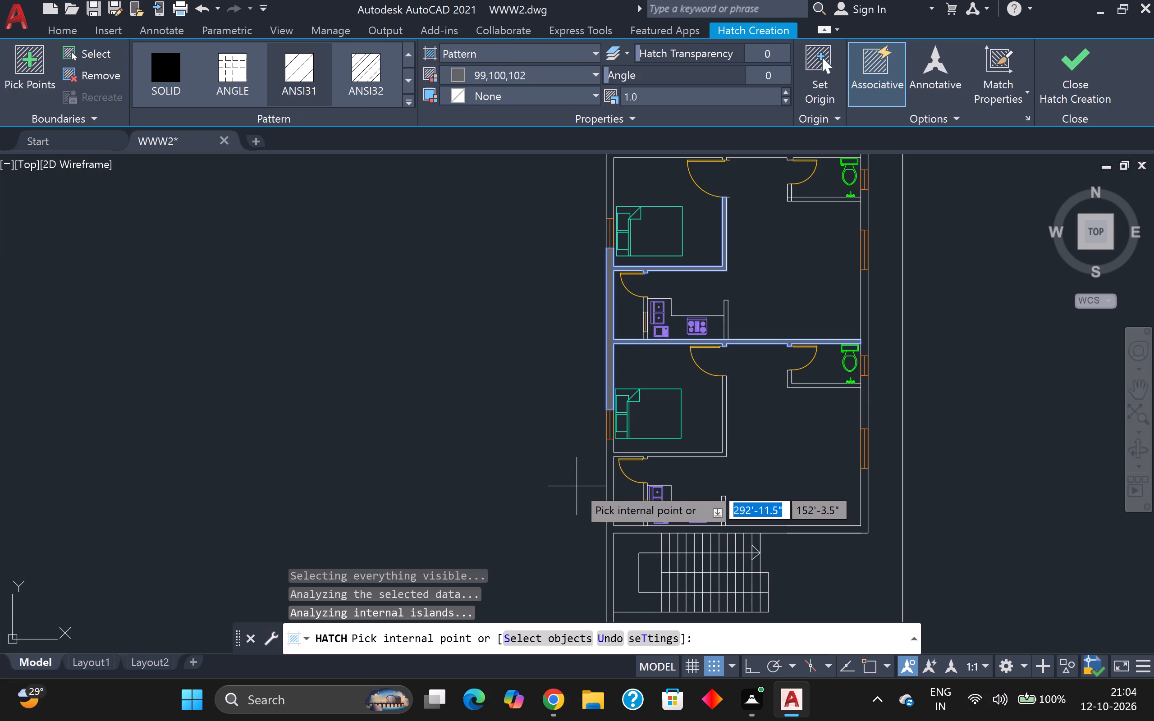
key("Escape")
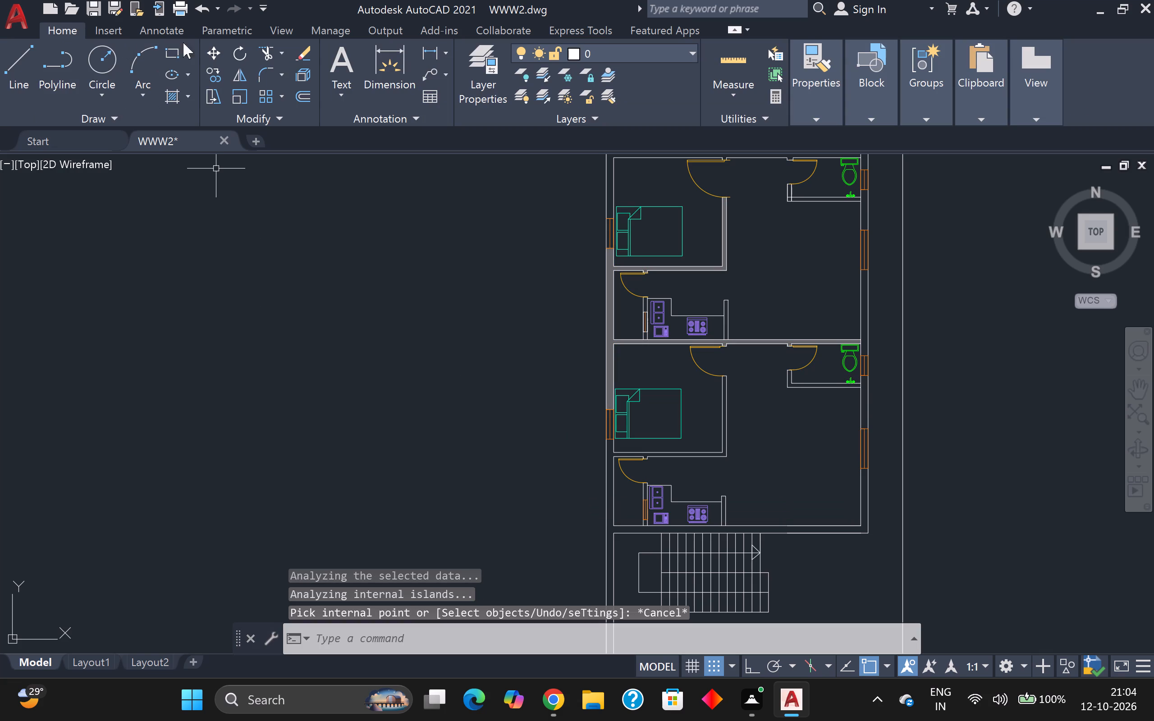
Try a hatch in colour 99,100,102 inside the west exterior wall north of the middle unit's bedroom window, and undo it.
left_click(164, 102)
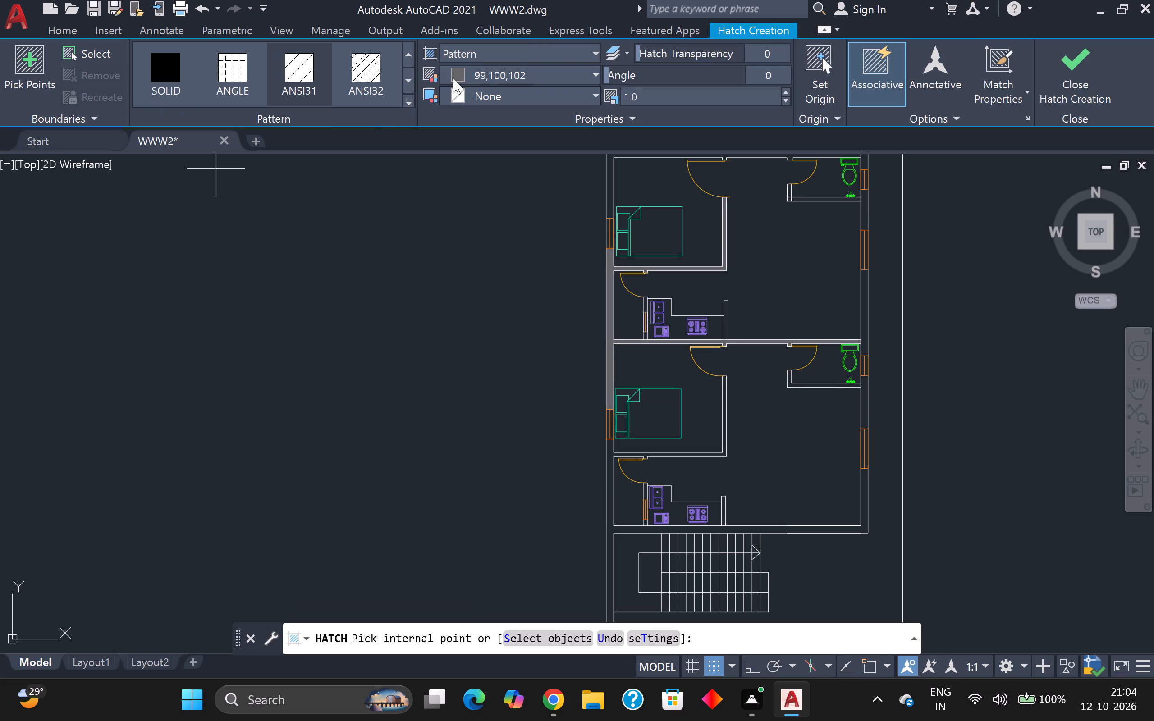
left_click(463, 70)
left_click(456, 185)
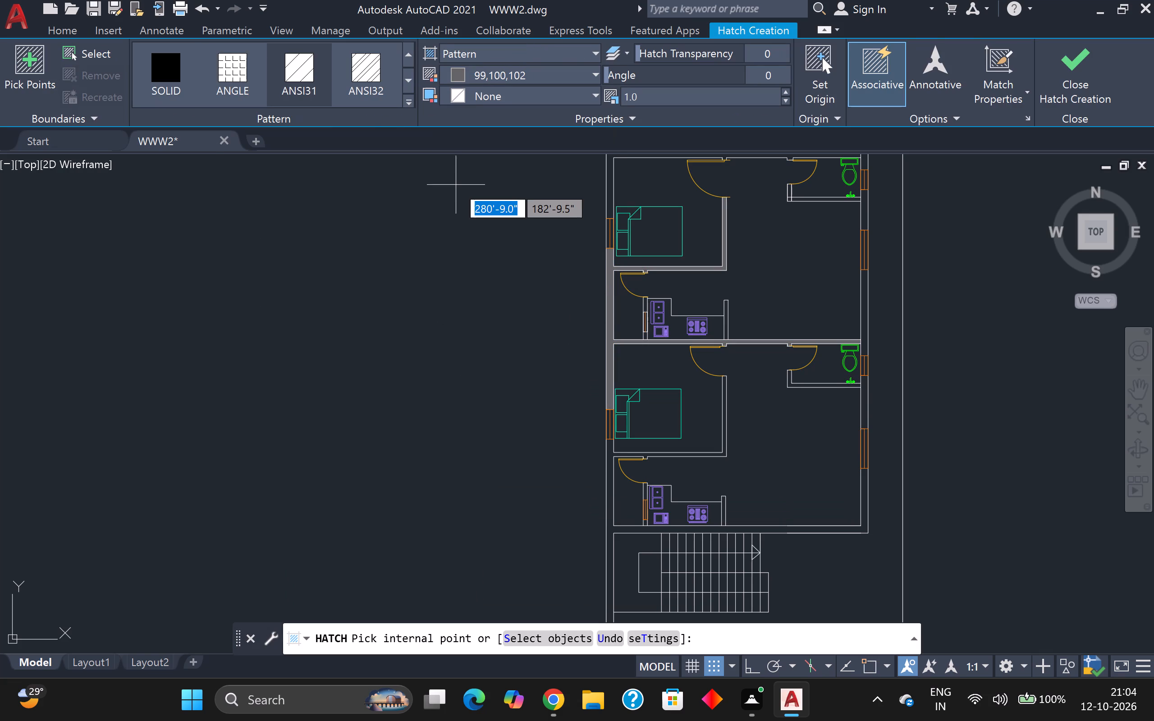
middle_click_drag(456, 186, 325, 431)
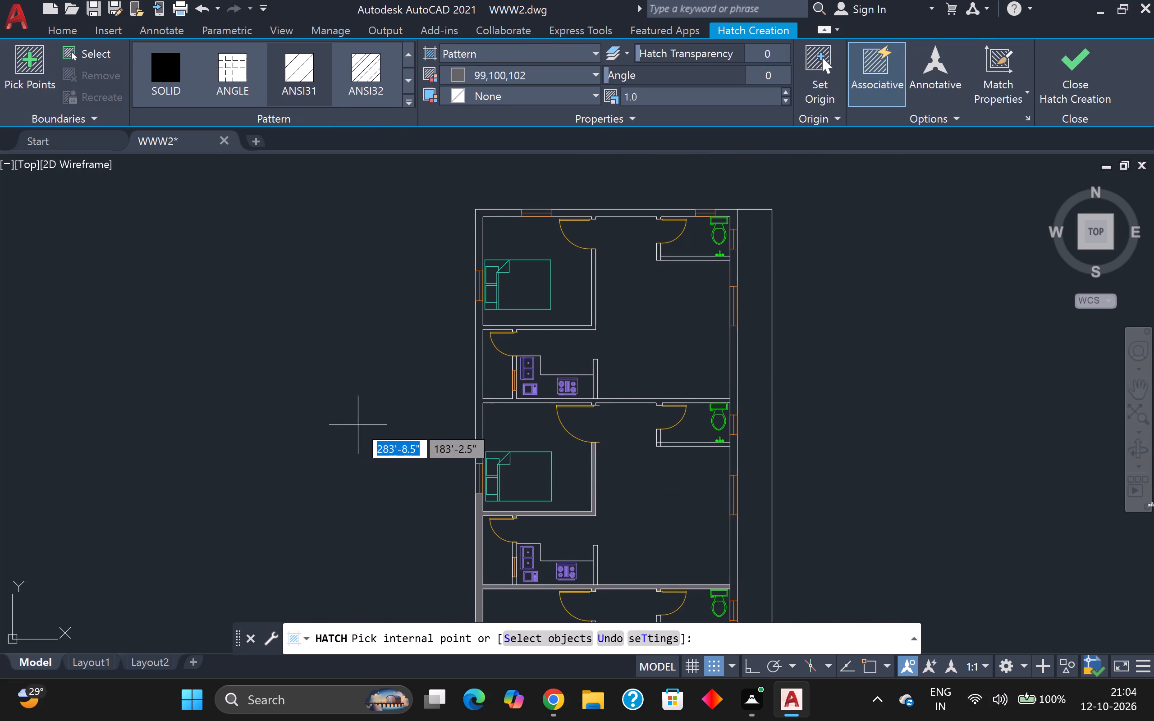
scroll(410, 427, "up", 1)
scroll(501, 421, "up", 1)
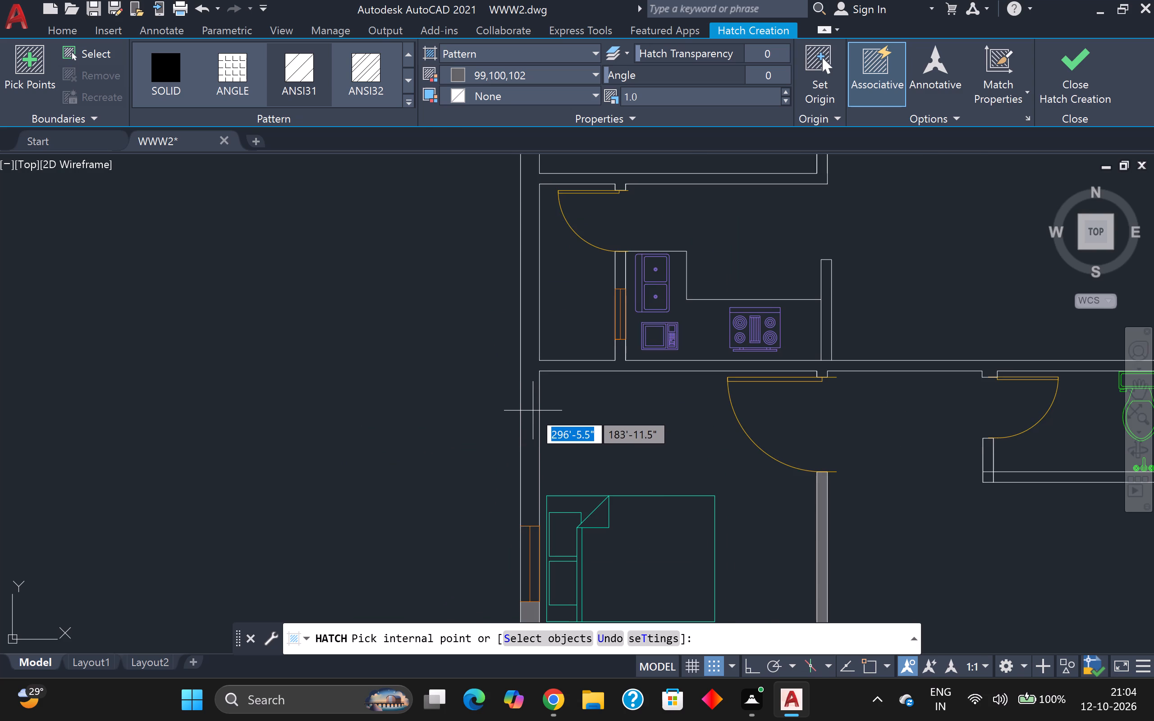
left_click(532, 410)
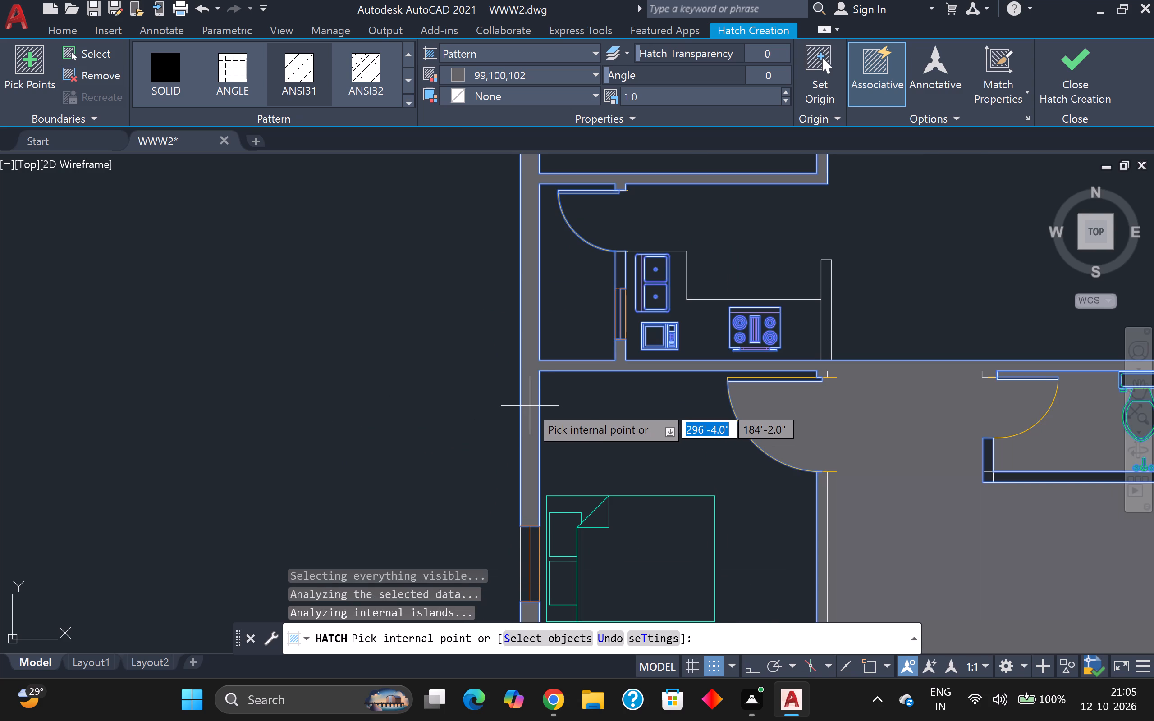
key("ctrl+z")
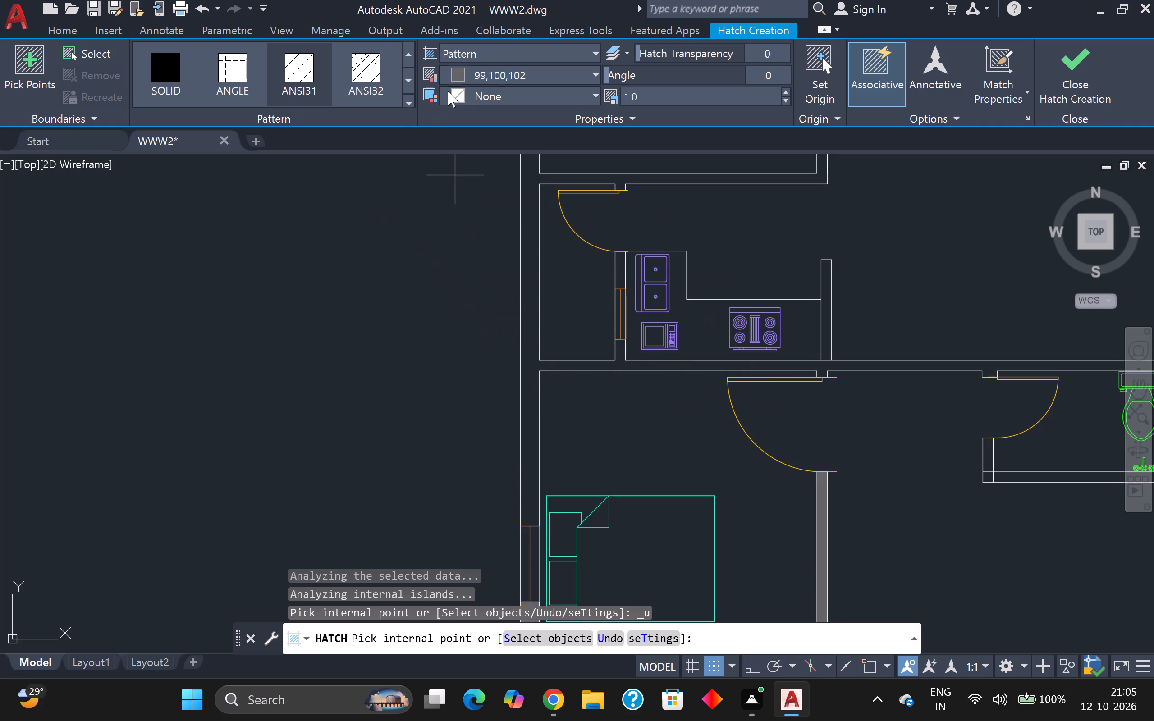
Hatch the west exterior wall between the northern and middle units' bedroom windows, including the connected interior walls, in colour 99,100,102.
left_click(455, 76)
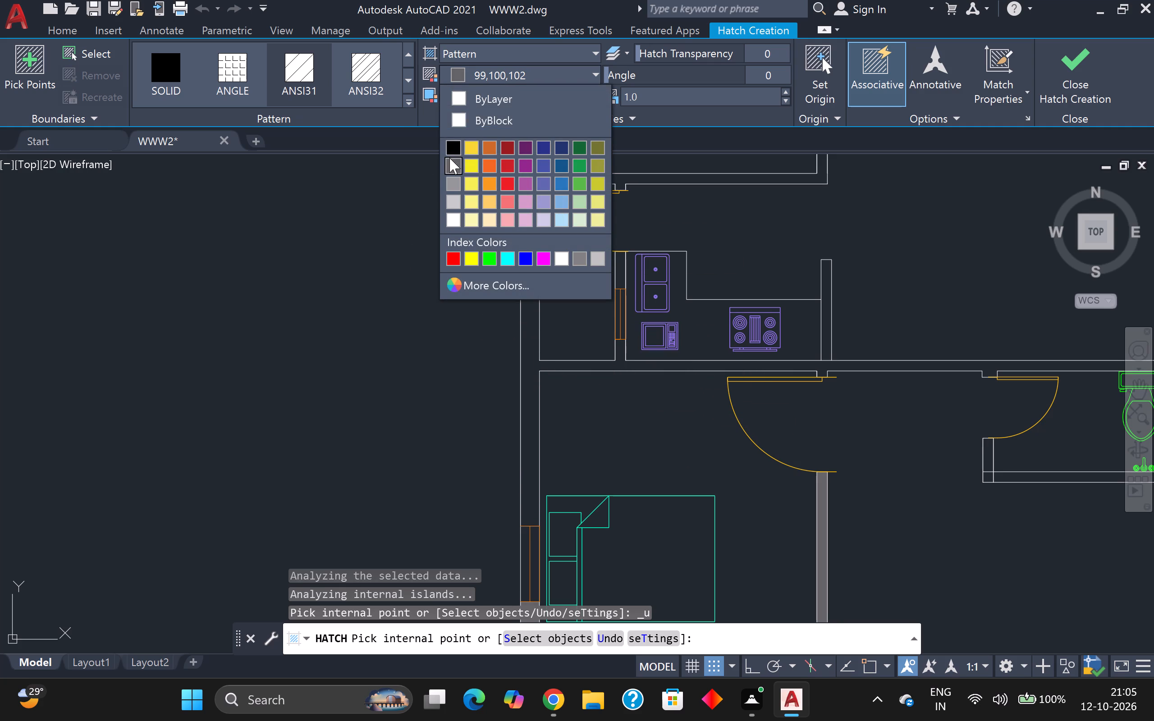
left_click(449, 158)
scroll(548, 349, "up", 1)
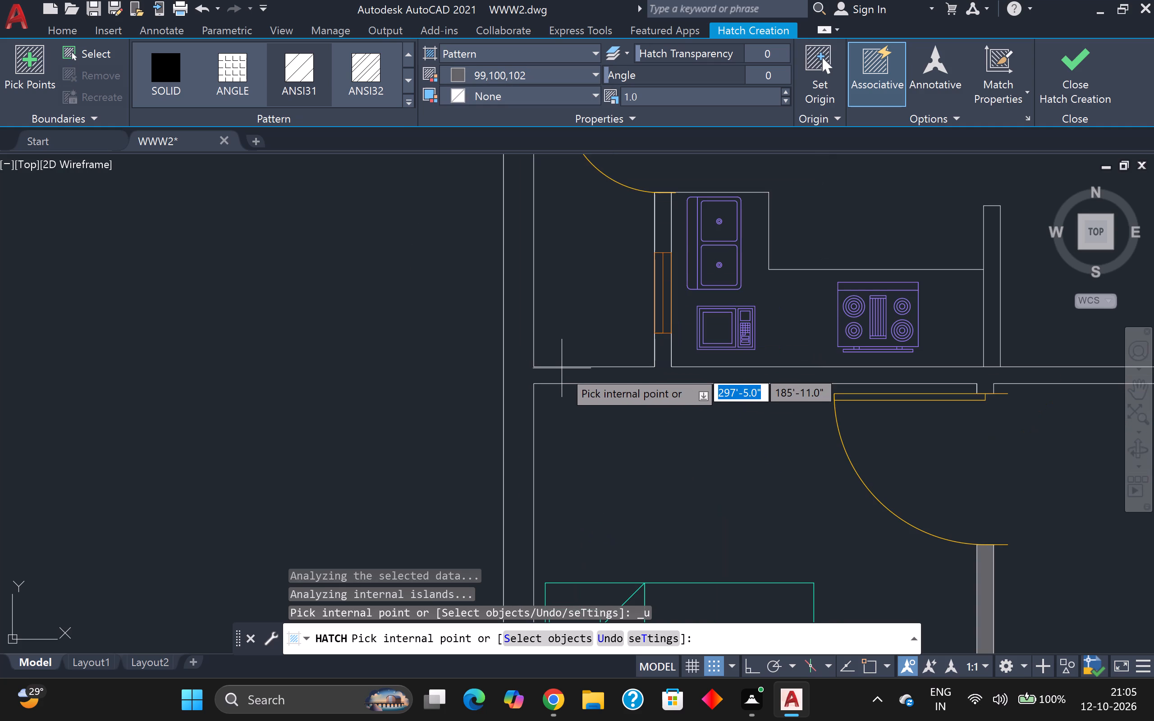
left_click(568, 379)
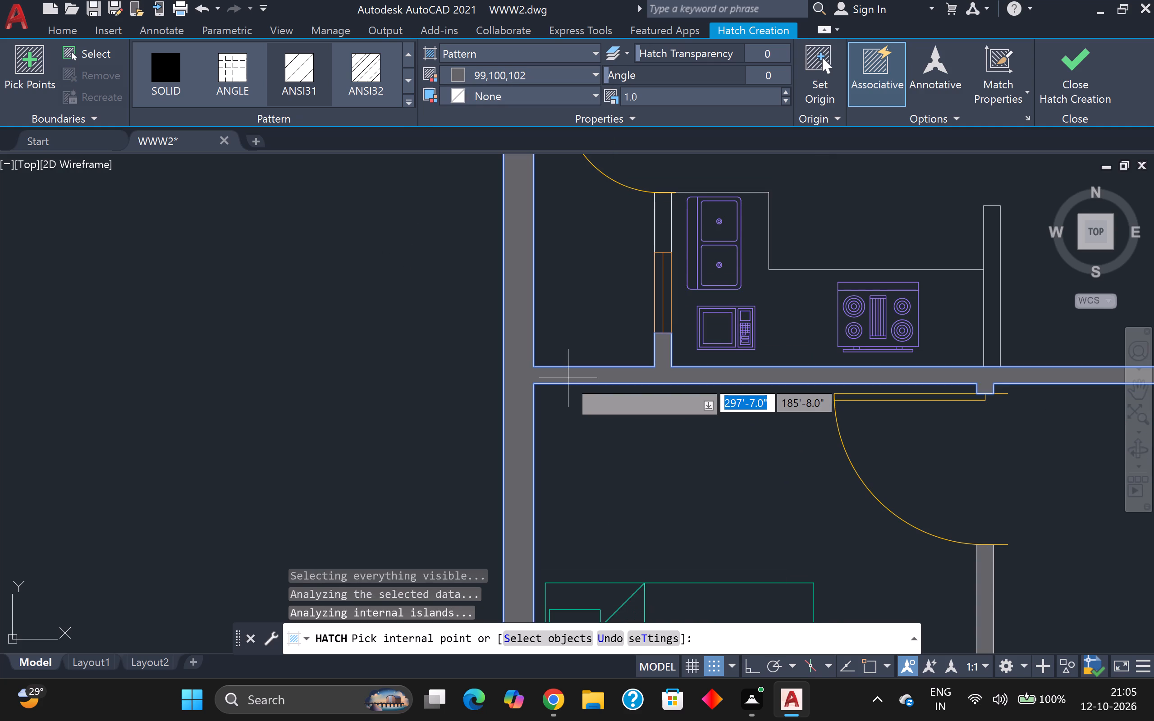
Add the east exterior wall on both sides of the middle unit's toilet window and the toilet's partition walls to the grey hatch.
scroll(568, 375, "down", 3)
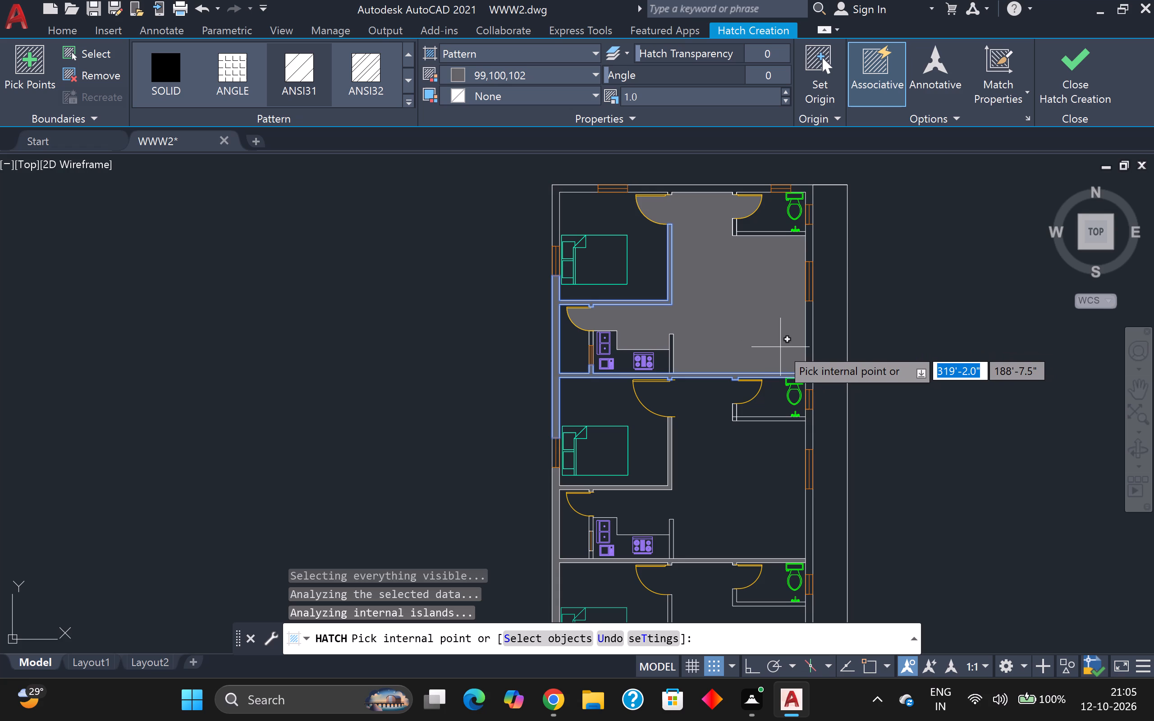
scroll(826, 373, "up", 2)
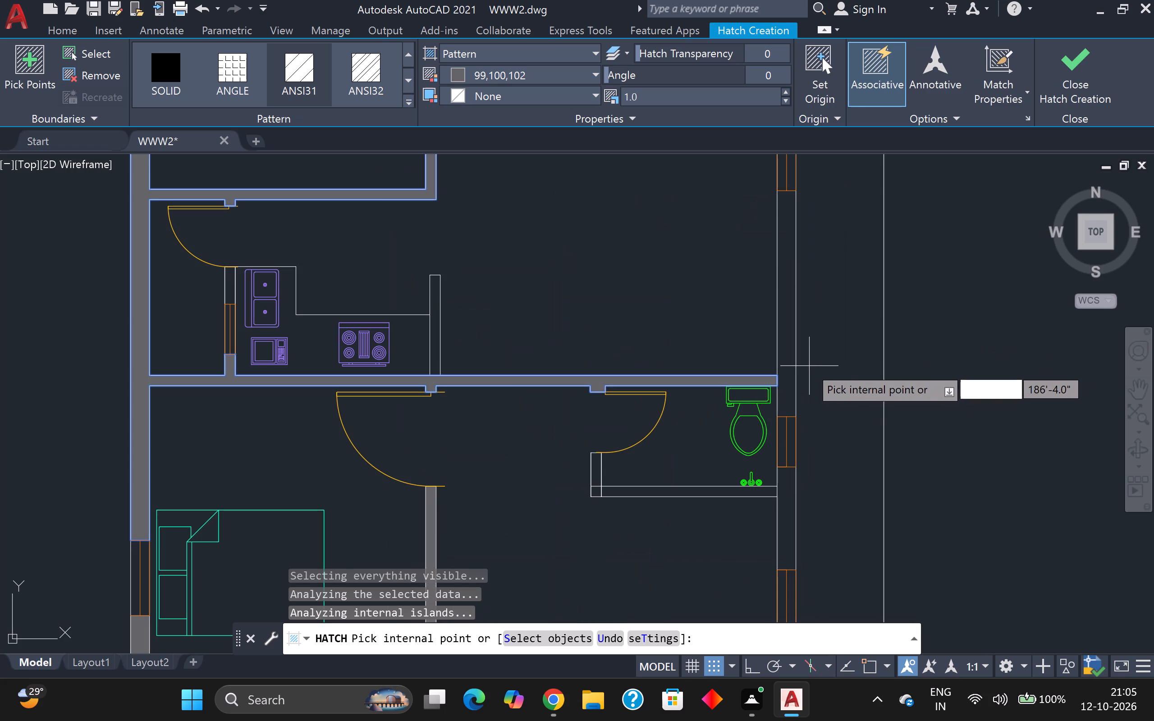
left_click(788, 383)
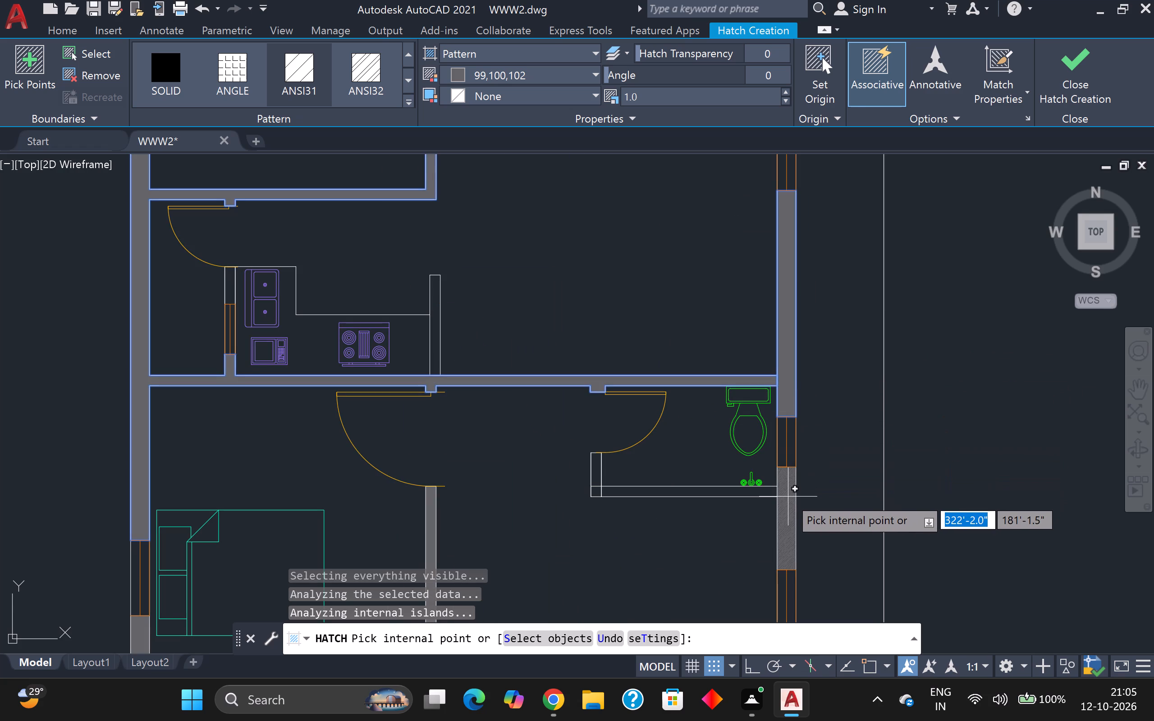
left_click(786, 497)
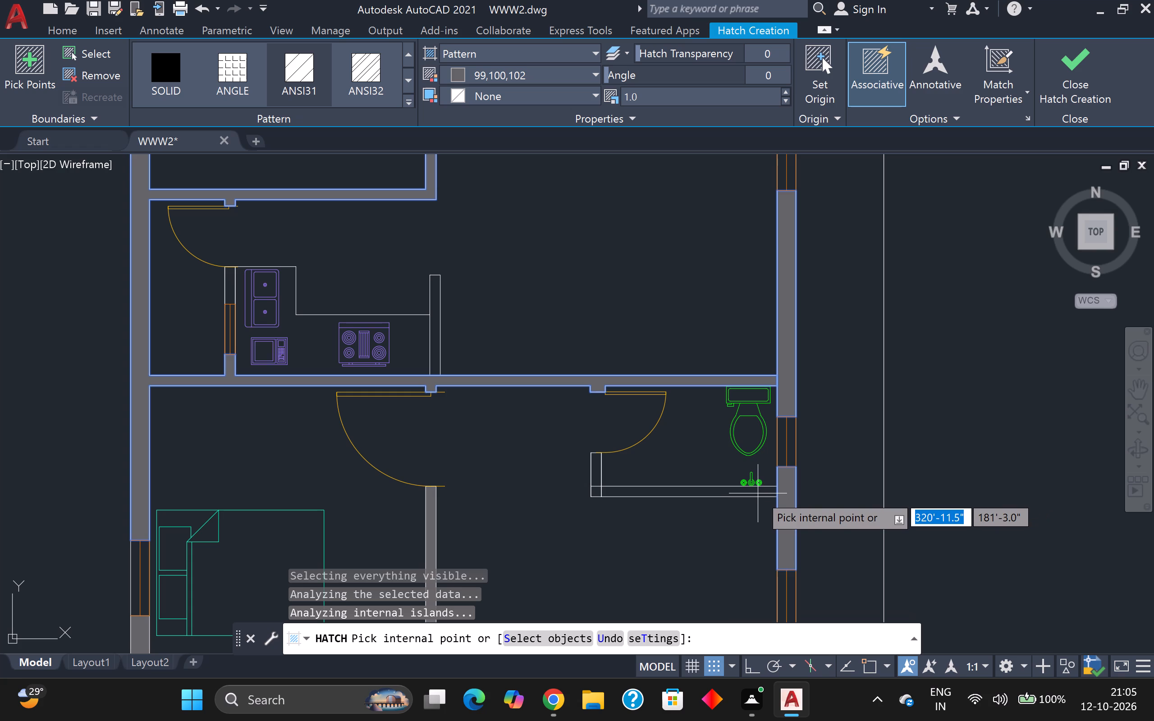
left_click(751, 490)
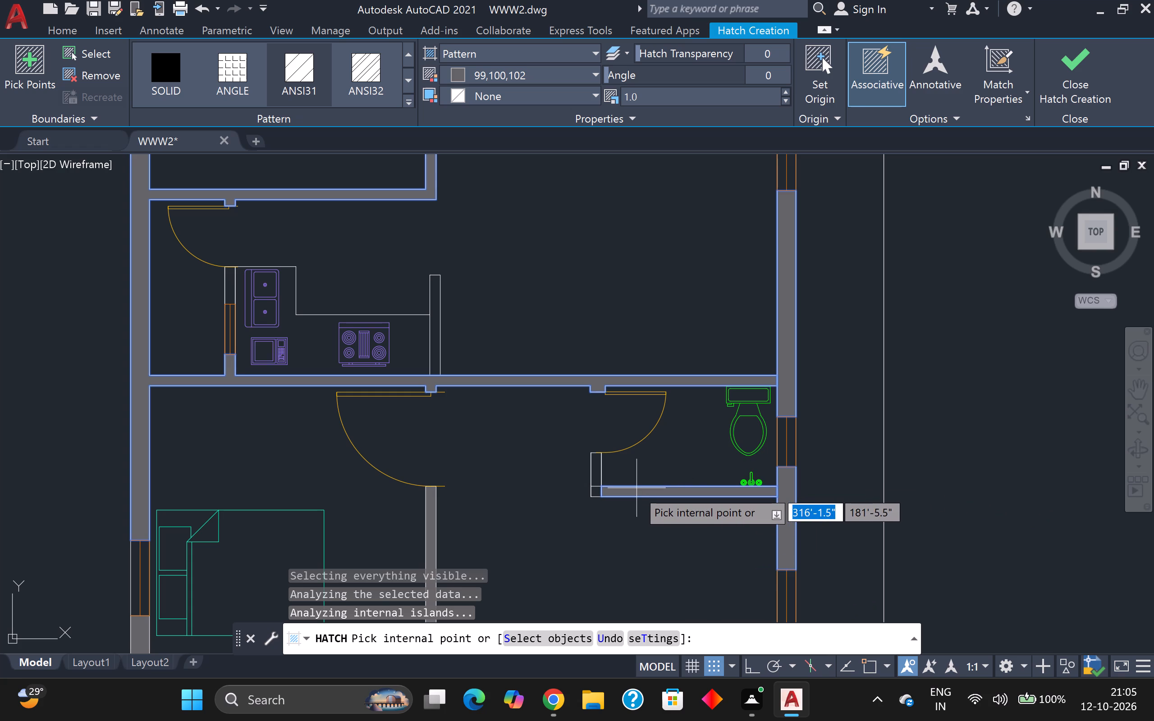
left_click(593, 471)
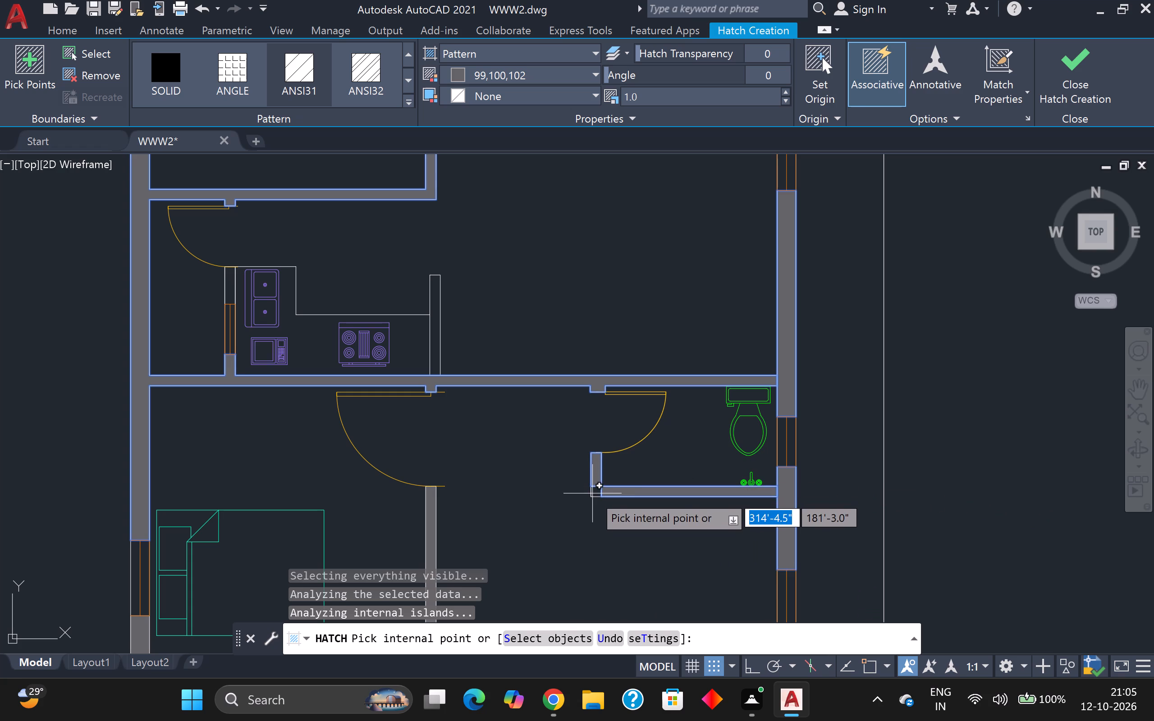
left_click(598, 494)
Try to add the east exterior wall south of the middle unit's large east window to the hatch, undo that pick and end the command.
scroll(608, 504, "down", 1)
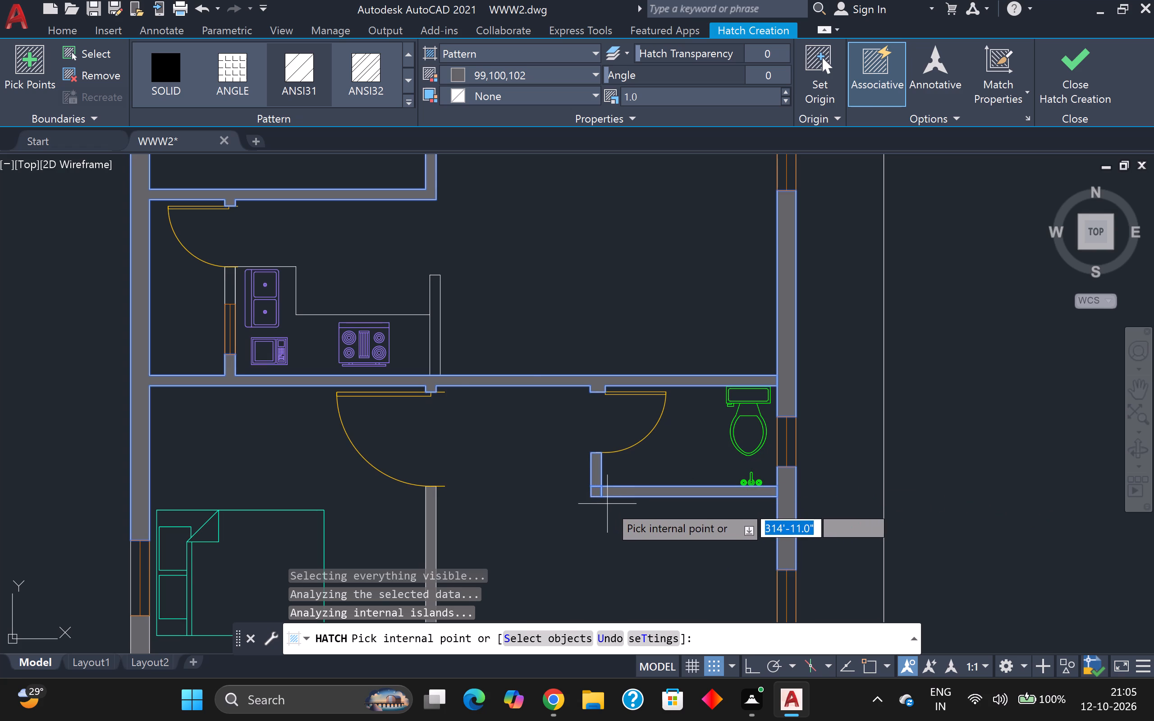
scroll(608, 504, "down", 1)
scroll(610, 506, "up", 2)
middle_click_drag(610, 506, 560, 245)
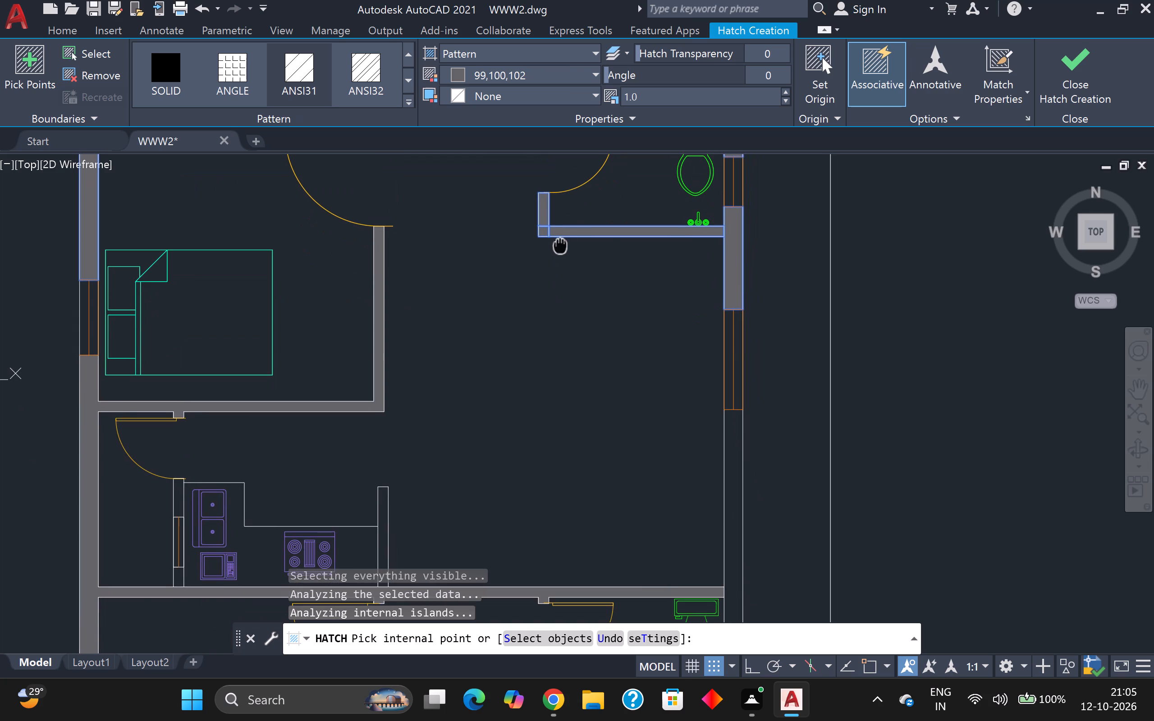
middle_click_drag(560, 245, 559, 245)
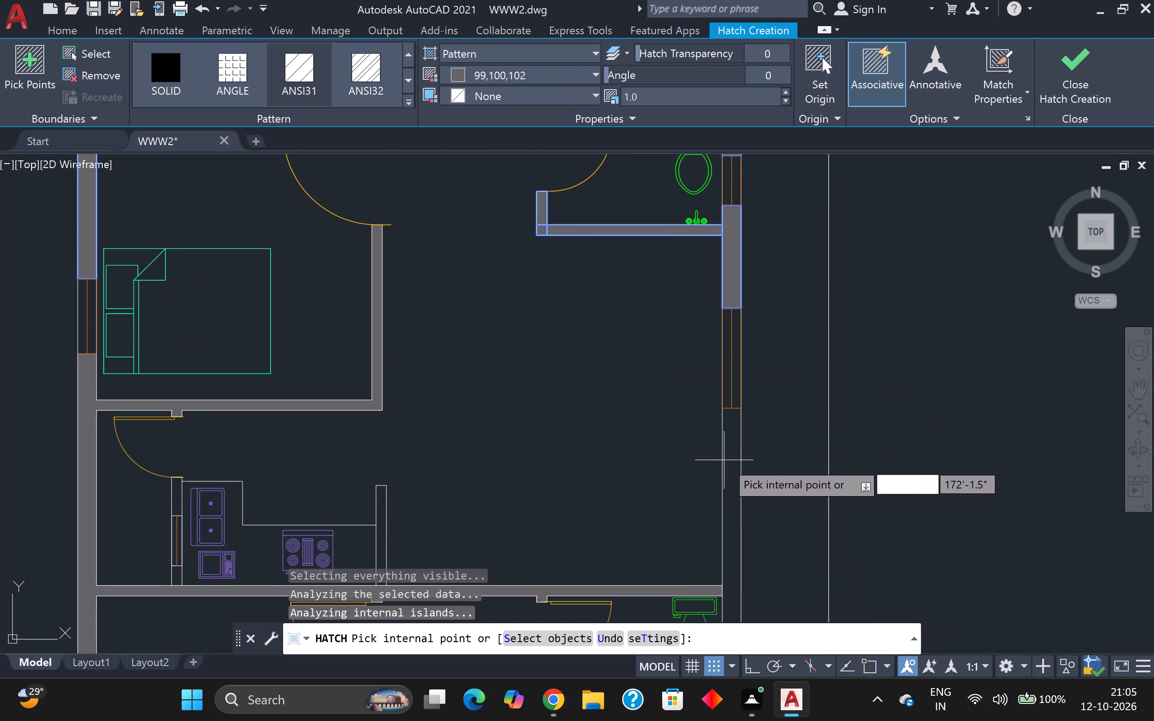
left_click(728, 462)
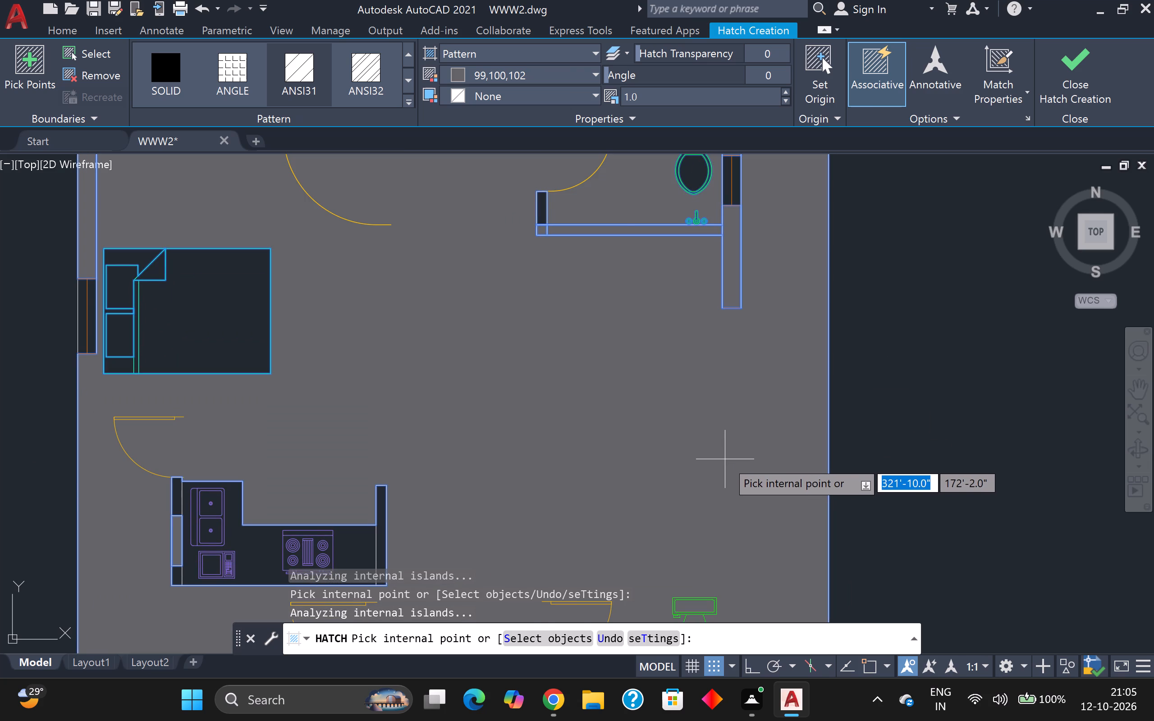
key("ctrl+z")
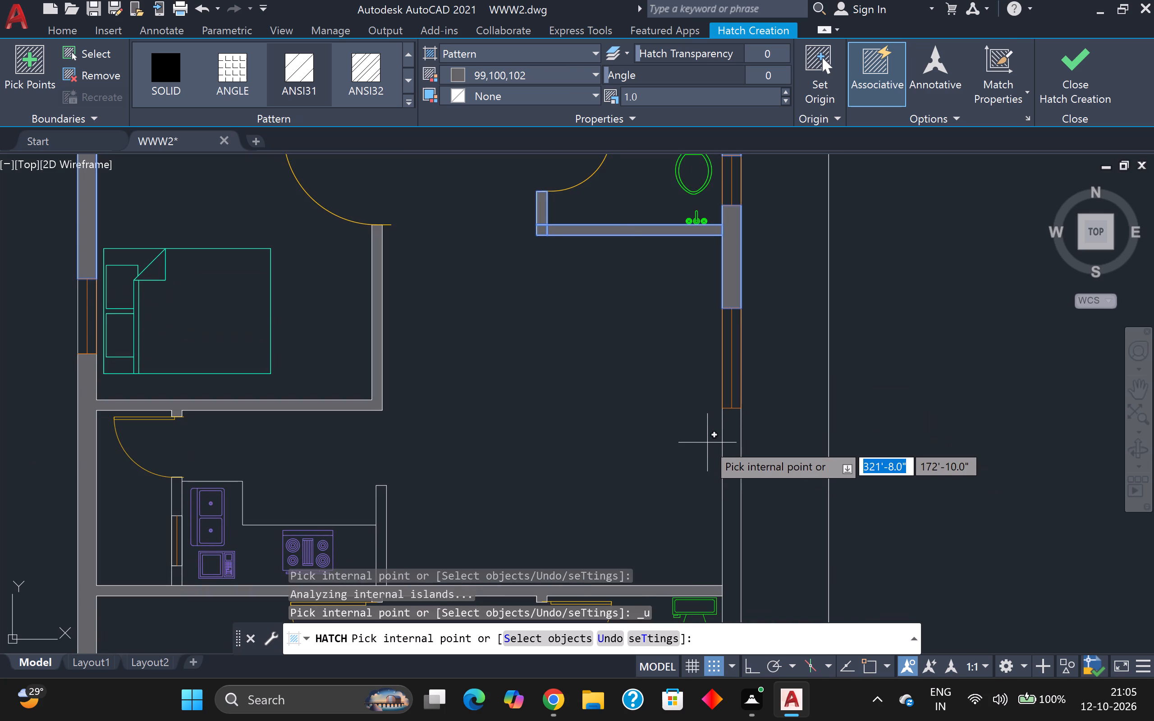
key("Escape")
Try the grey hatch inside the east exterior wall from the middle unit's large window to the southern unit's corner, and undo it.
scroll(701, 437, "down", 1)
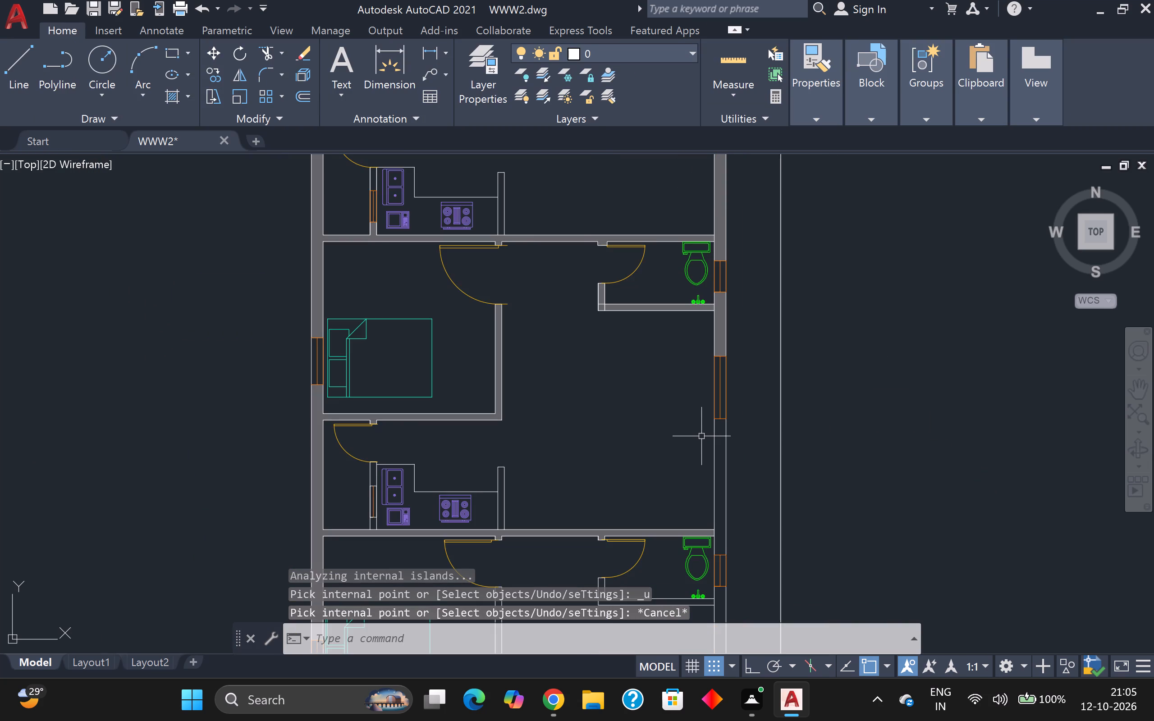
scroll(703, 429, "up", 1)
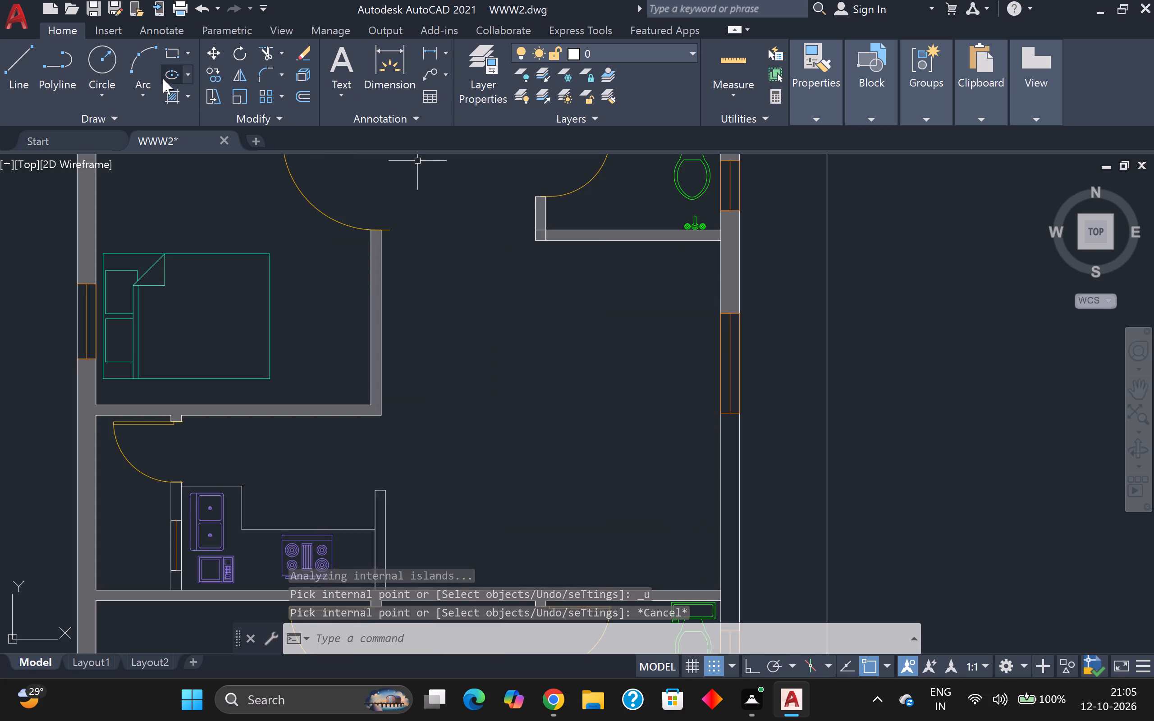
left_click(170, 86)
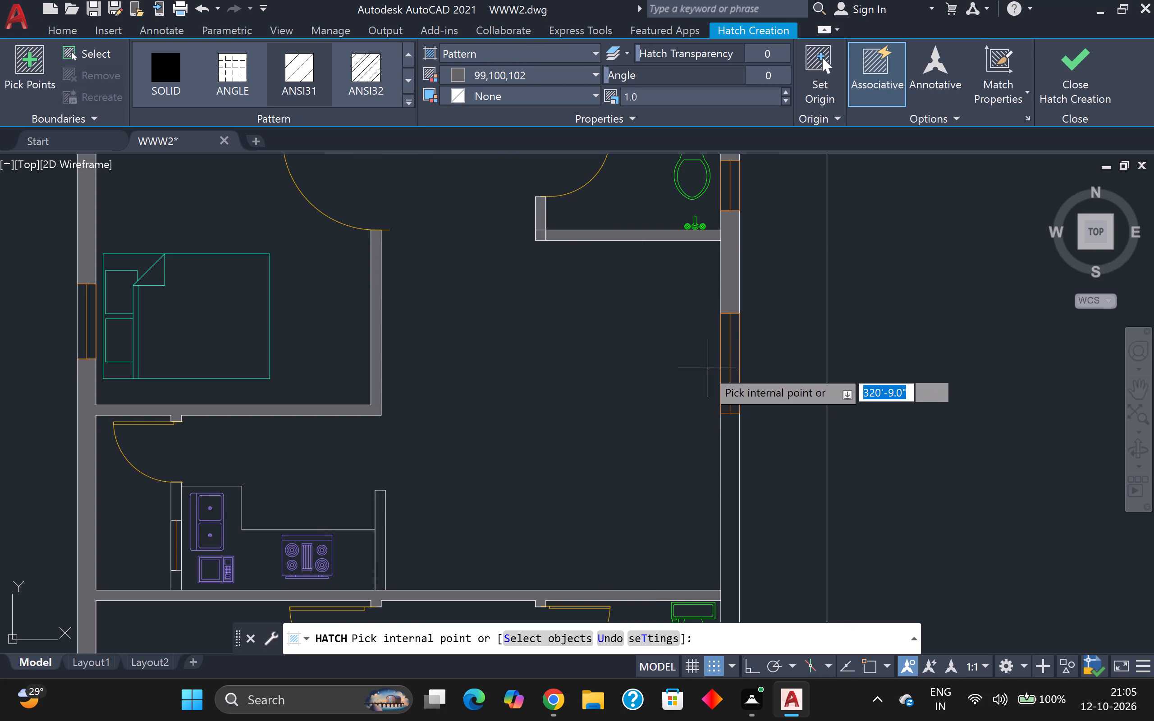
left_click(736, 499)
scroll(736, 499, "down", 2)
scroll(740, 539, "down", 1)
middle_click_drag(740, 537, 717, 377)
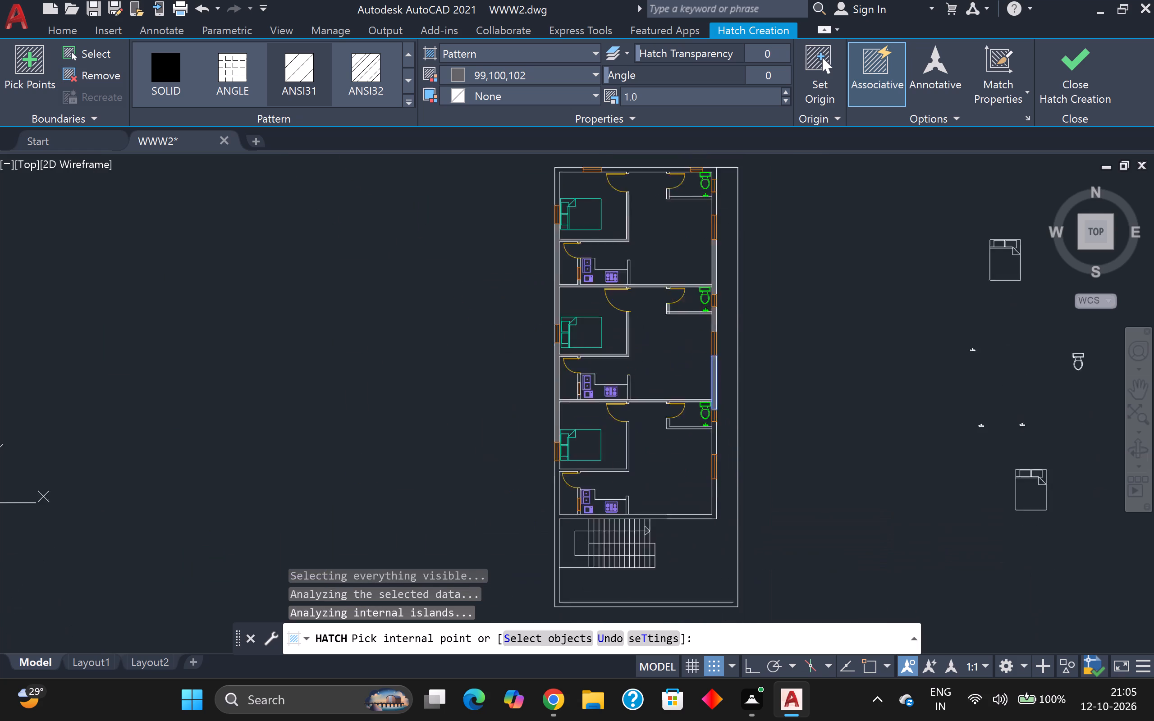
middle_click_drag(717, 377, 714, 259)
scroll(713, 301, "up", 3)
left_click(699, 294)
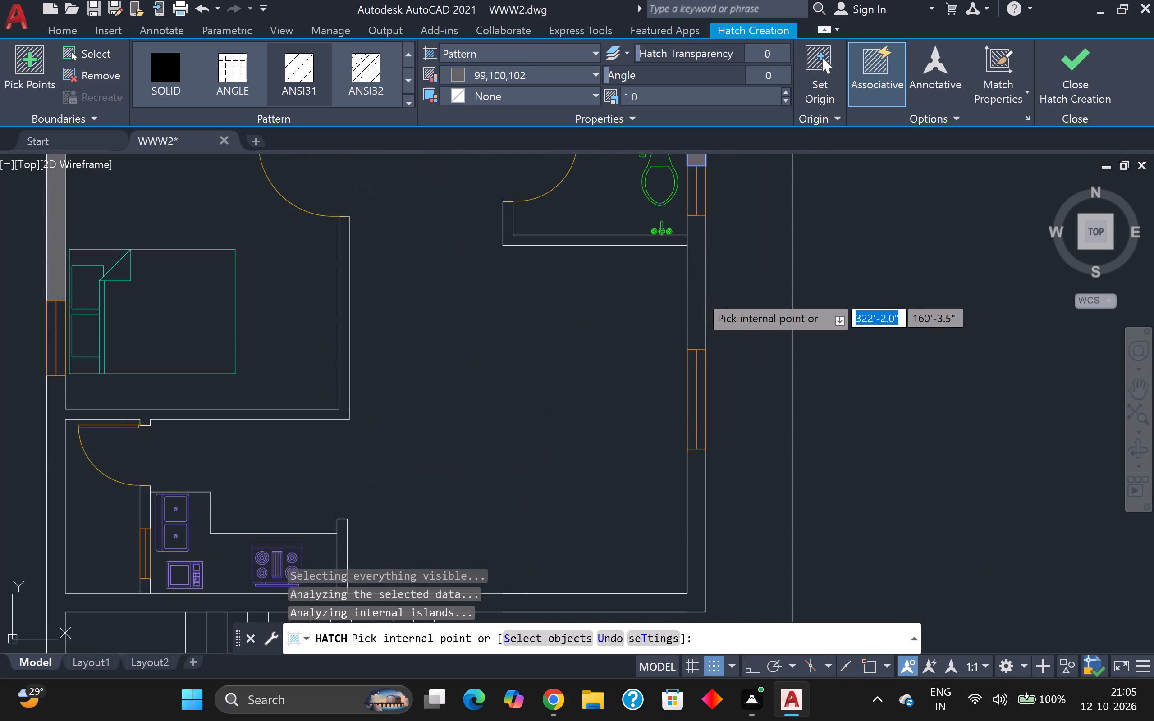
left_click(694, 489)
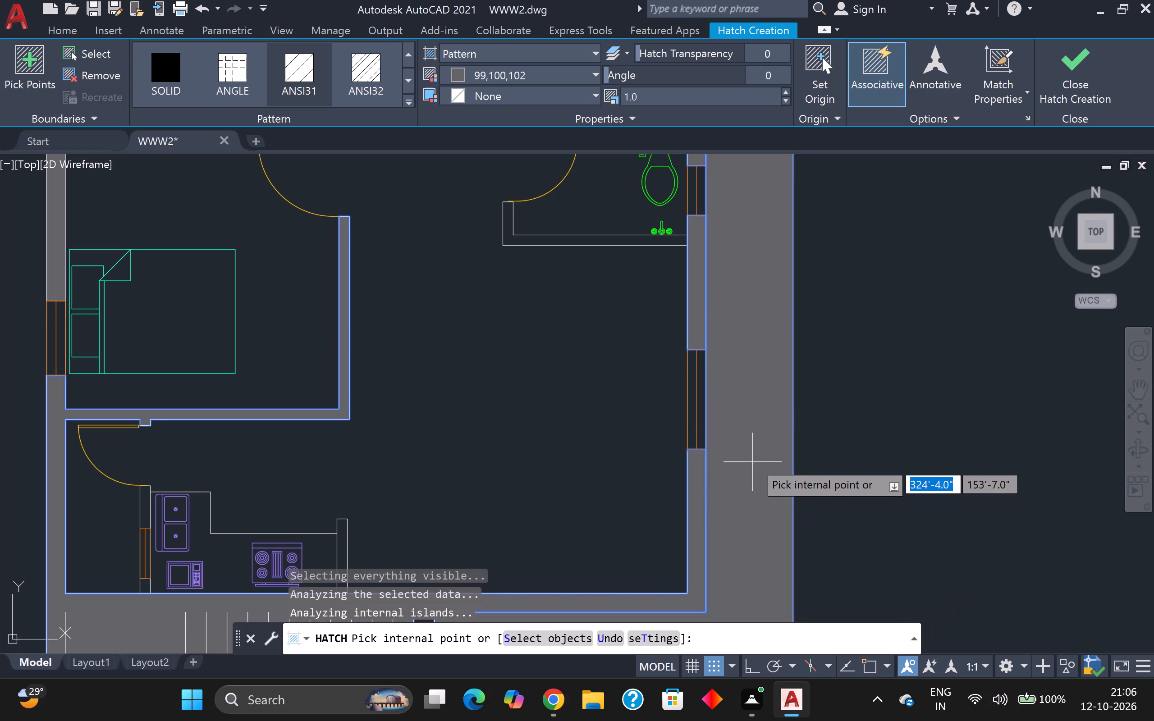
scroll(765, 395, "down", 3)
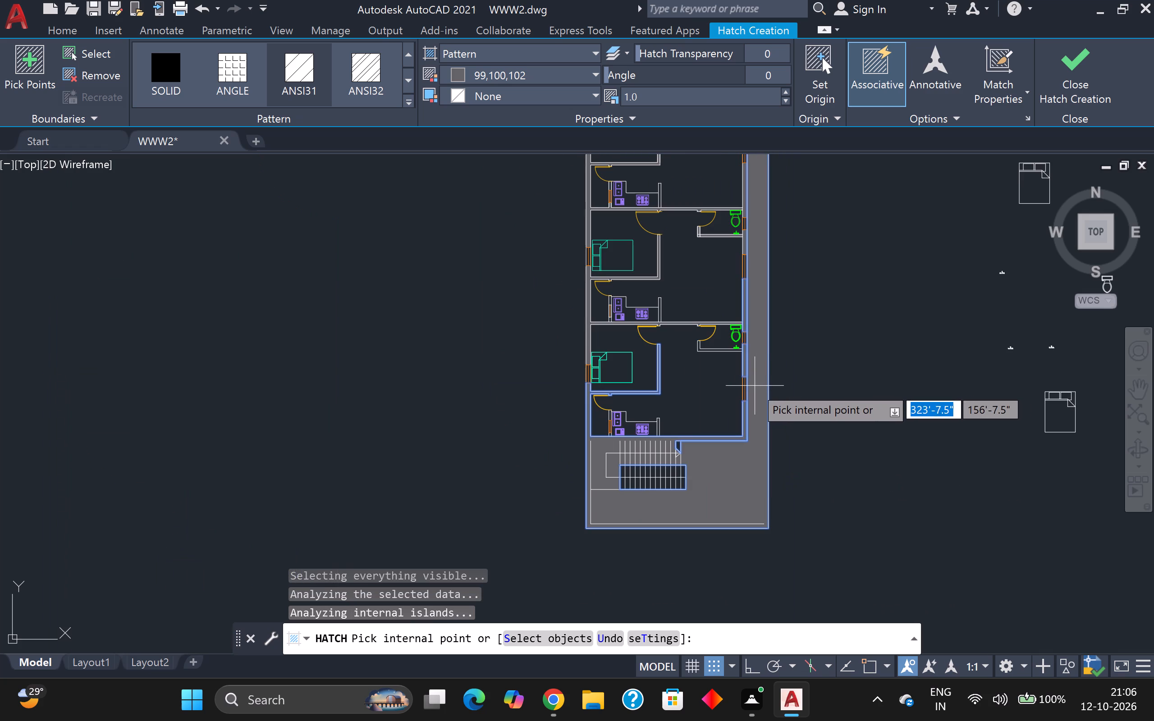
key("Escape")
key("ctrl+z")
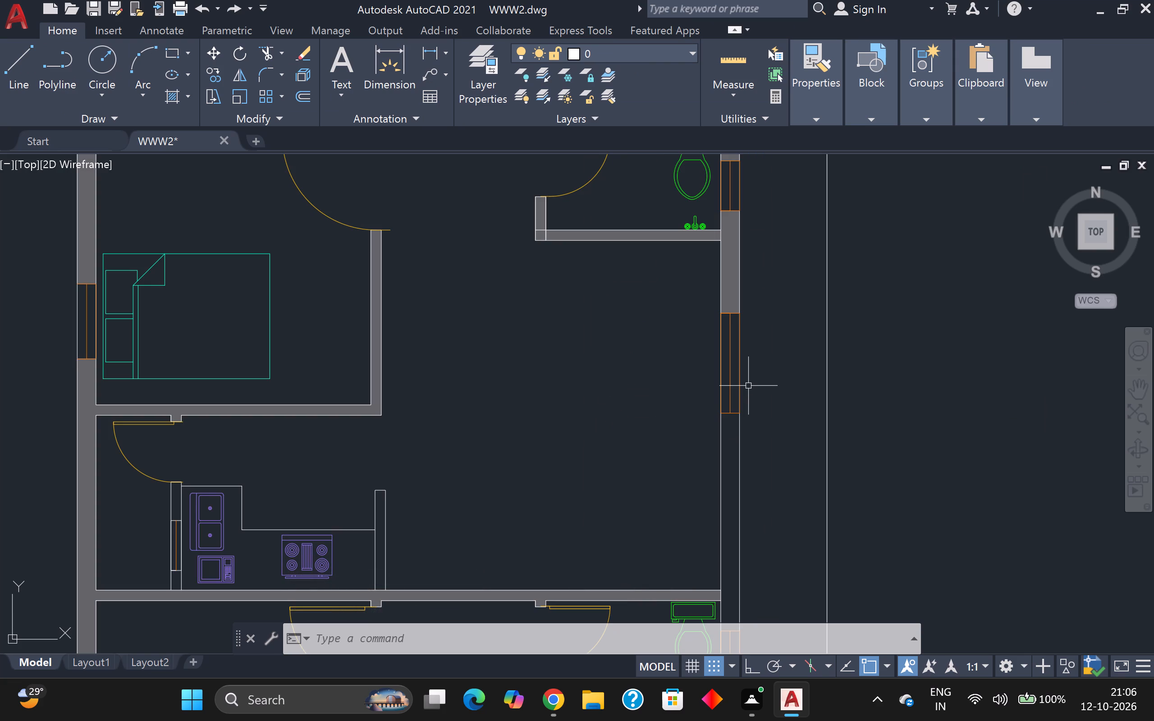
Hatch the east exterior wall from the middle unit's large window to the southern unit's large window, around its toilet window, in colour 99,100,102.
left_click(178, 103)
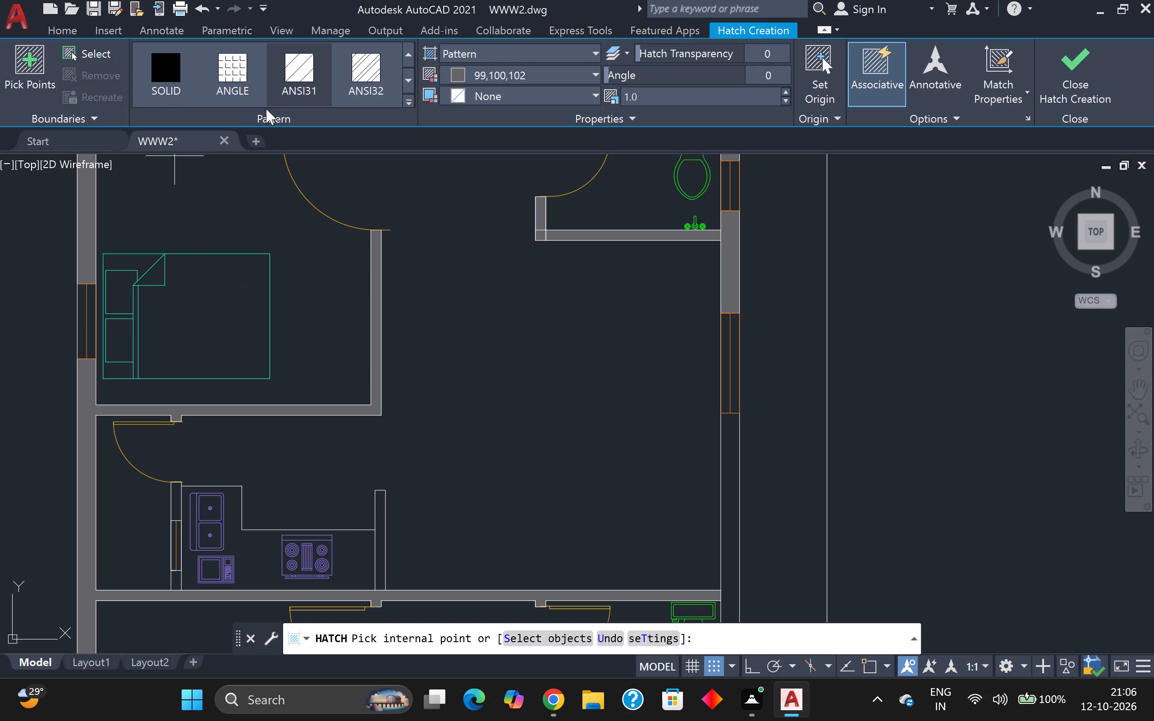
left_click(458, 71)
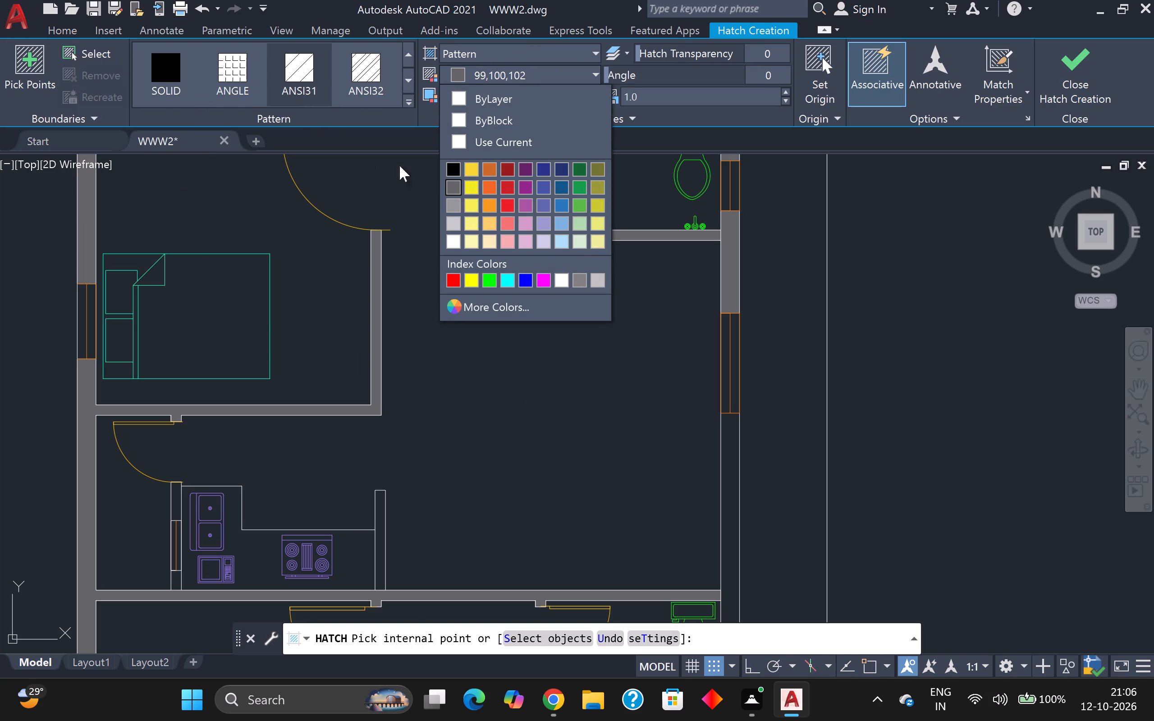
left_click(449, 191)
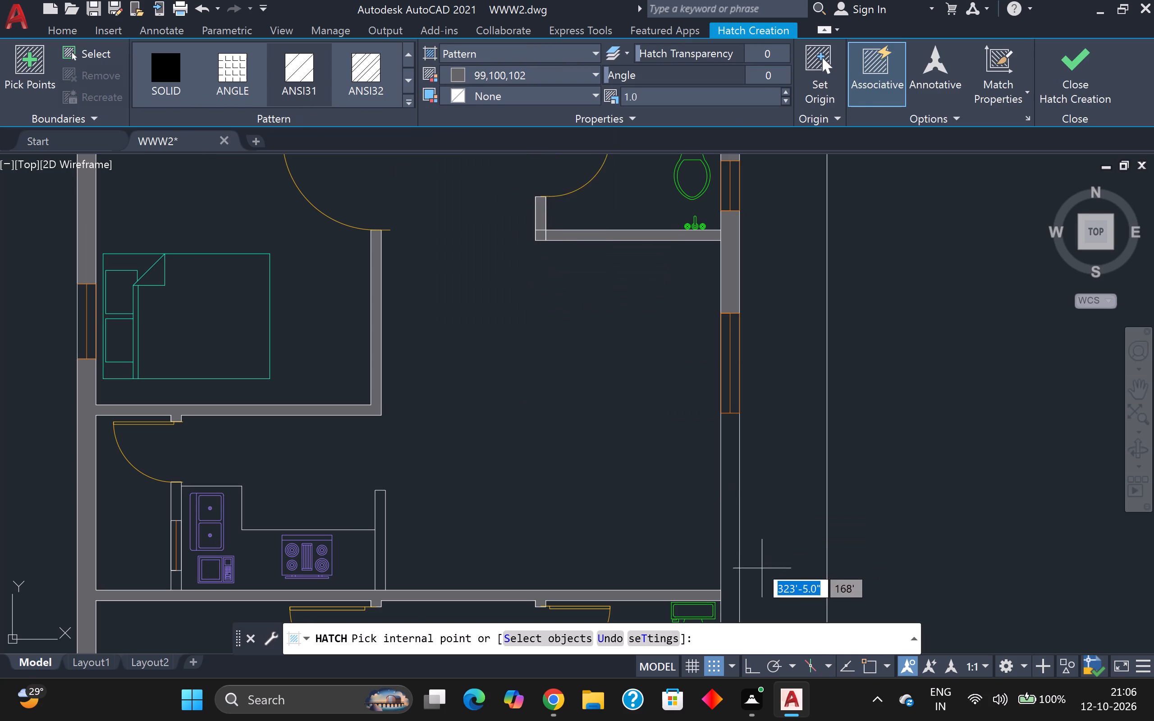
left_click(729, 517)
scroll(730, 517, "down", 2)
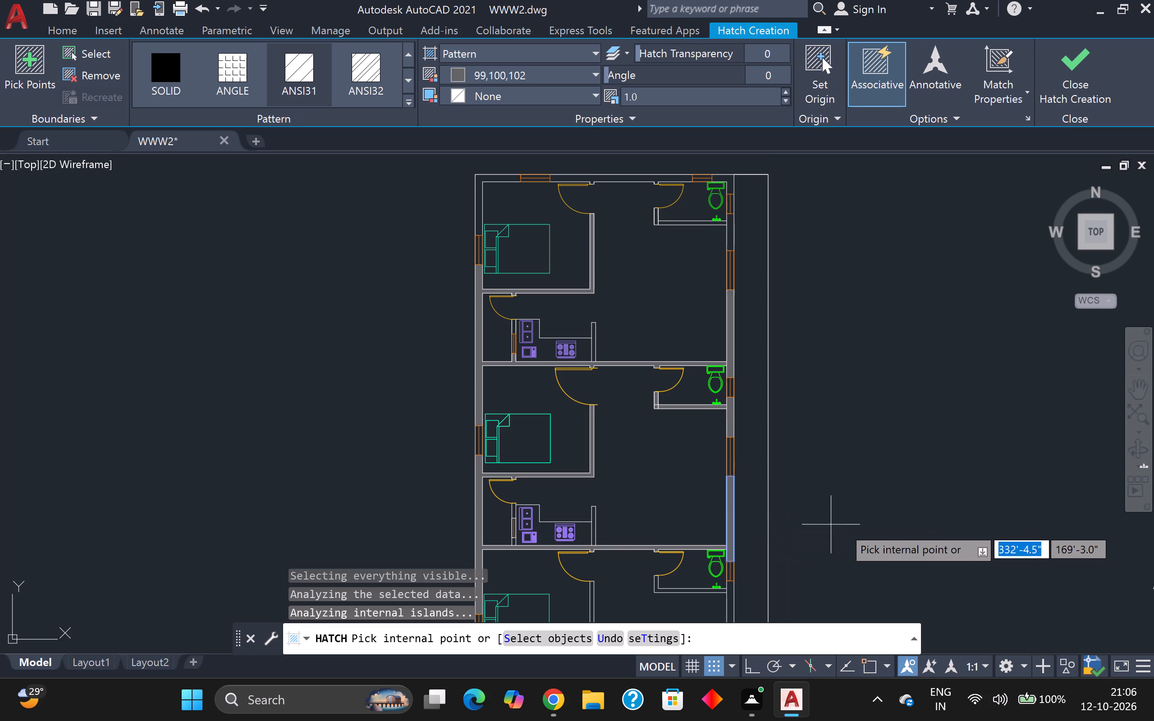
middle_click_drag(843, 525, 875, 165)
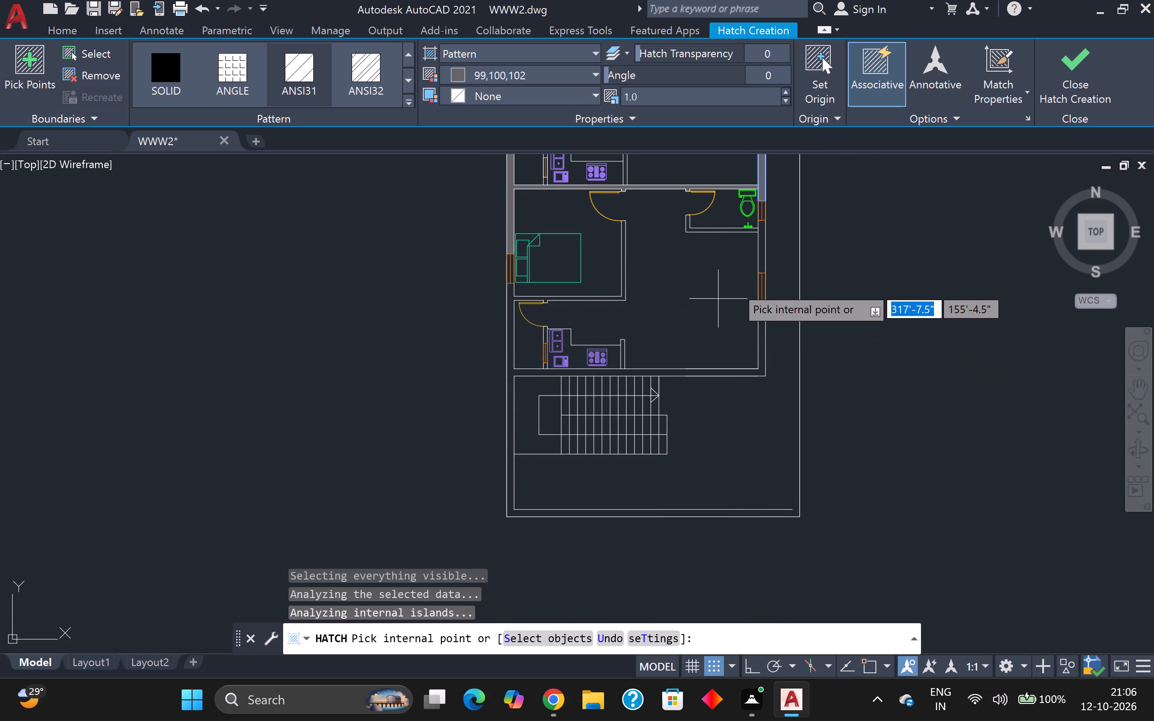
left_click(761, 267)
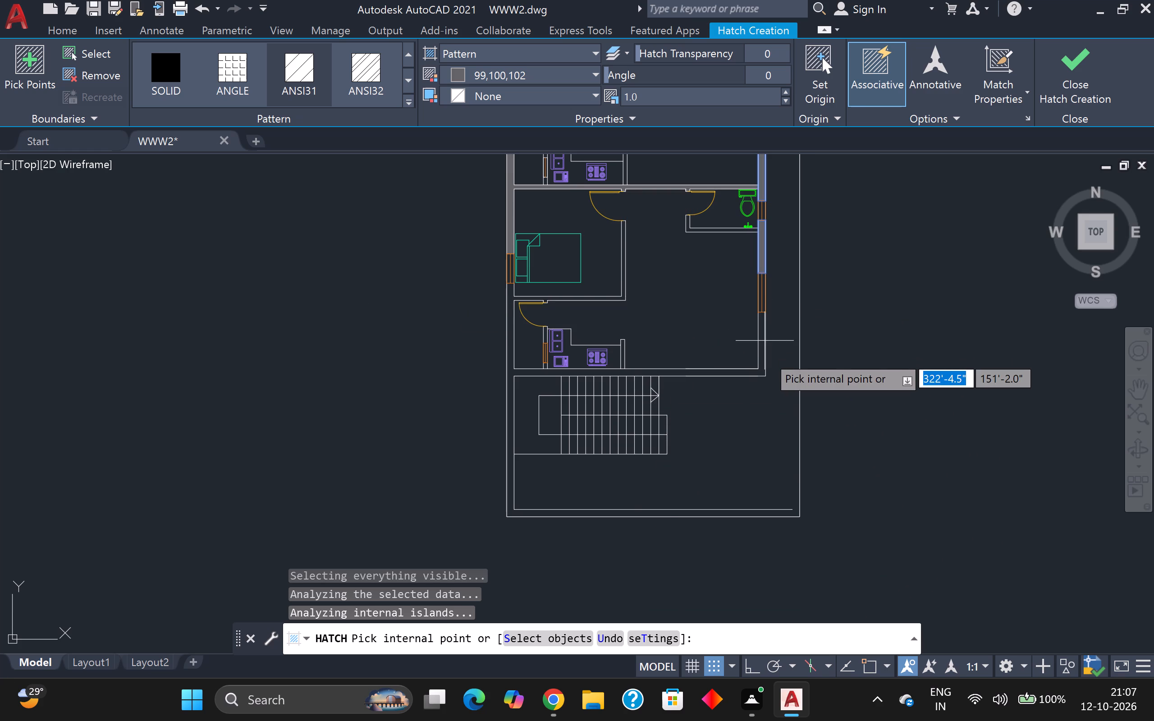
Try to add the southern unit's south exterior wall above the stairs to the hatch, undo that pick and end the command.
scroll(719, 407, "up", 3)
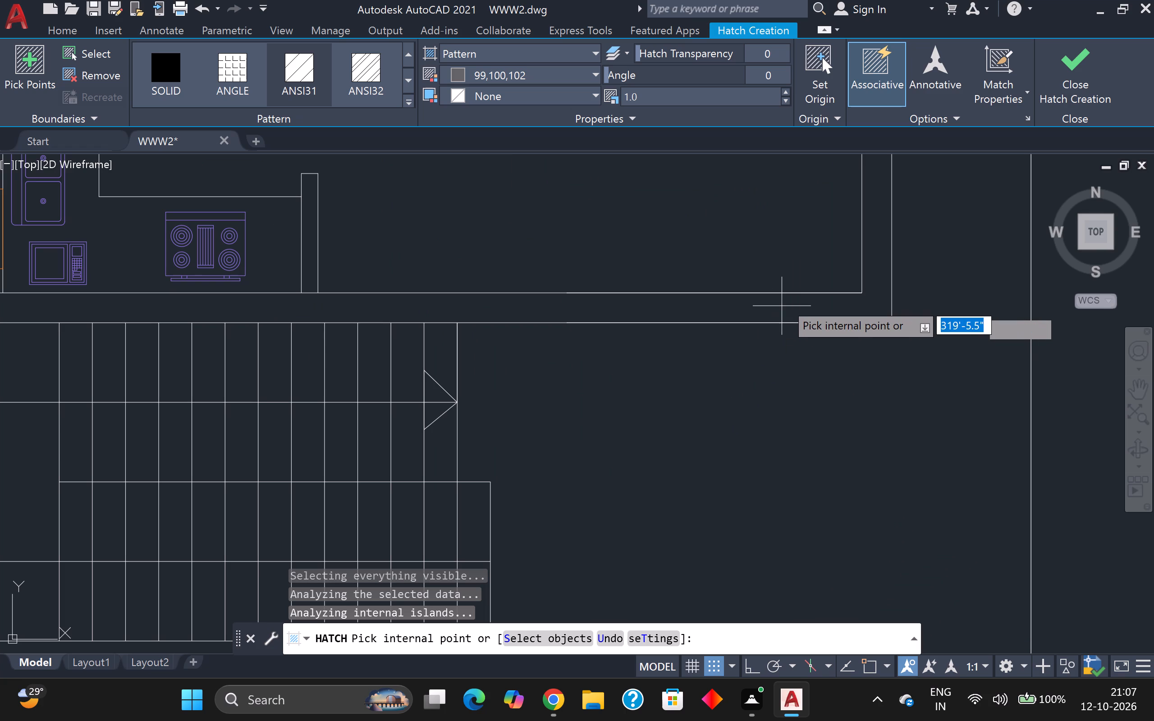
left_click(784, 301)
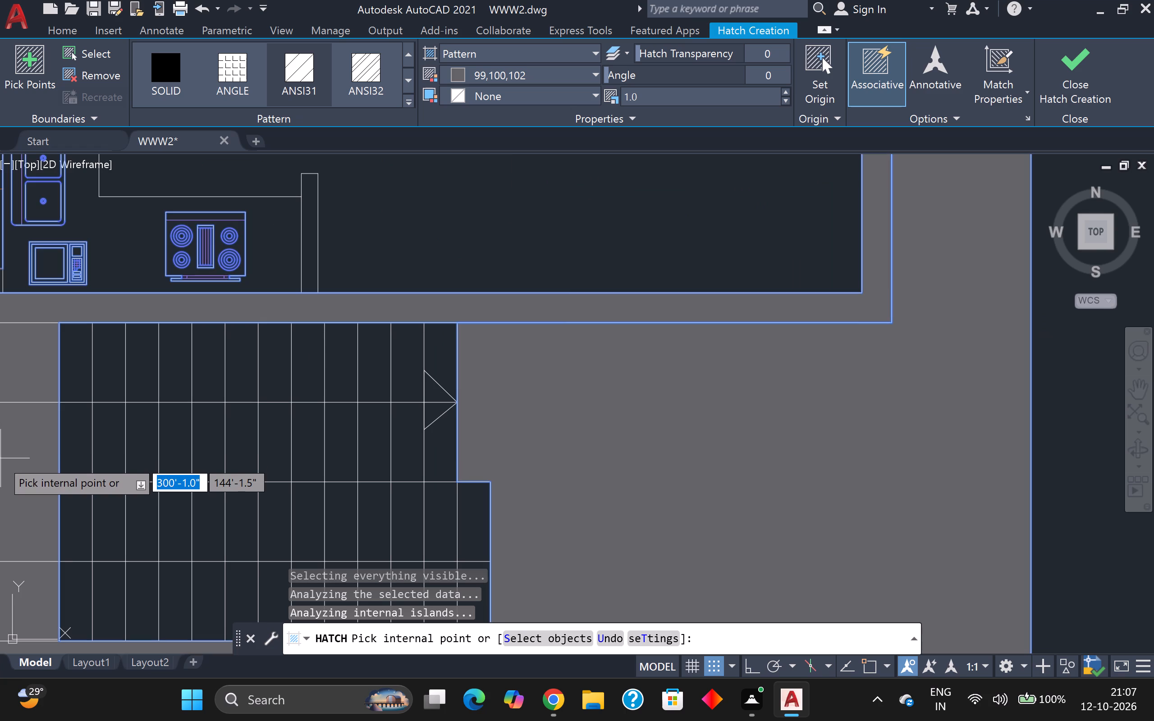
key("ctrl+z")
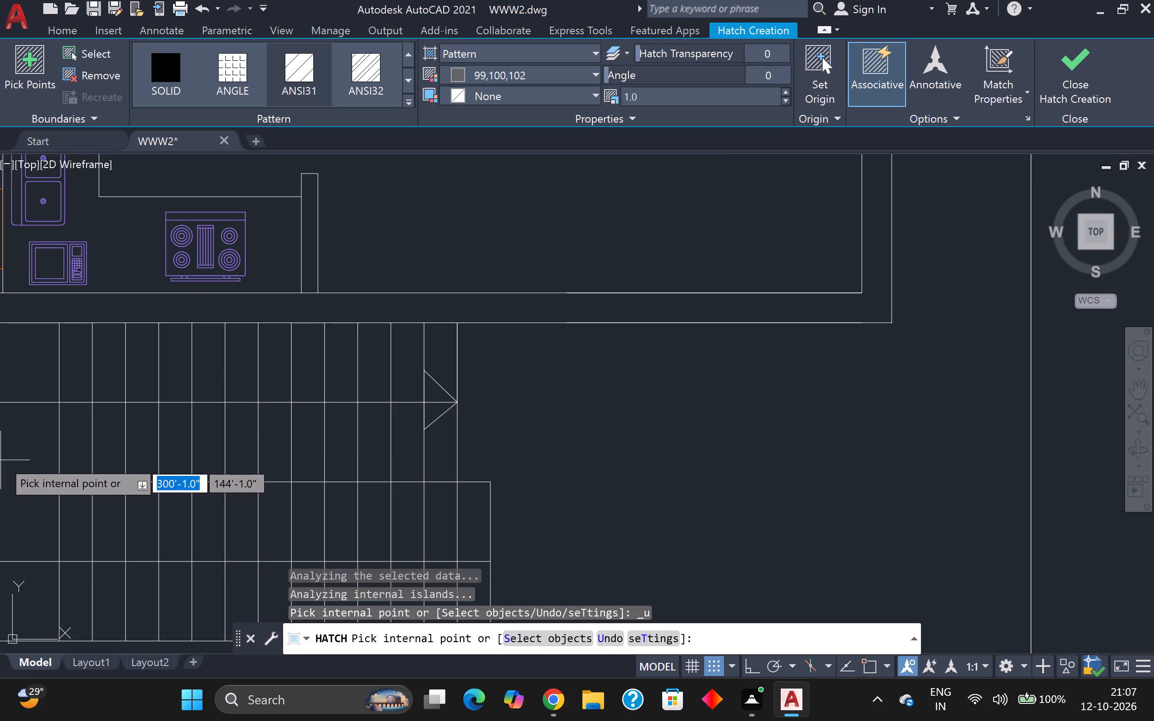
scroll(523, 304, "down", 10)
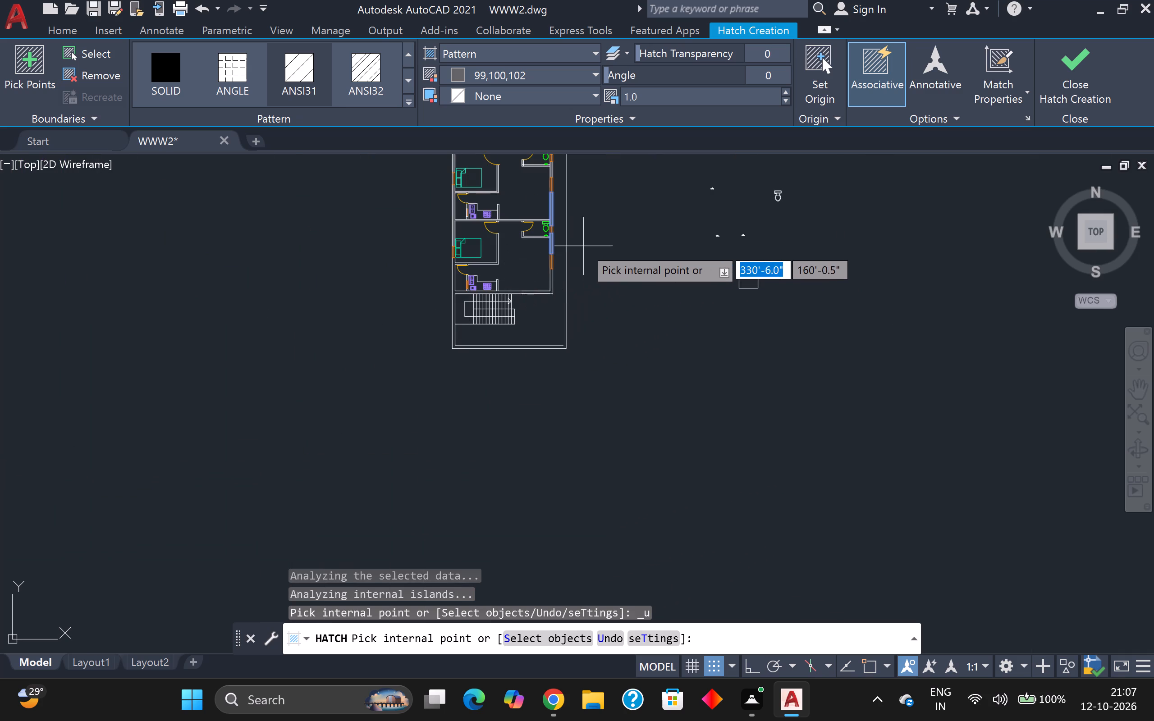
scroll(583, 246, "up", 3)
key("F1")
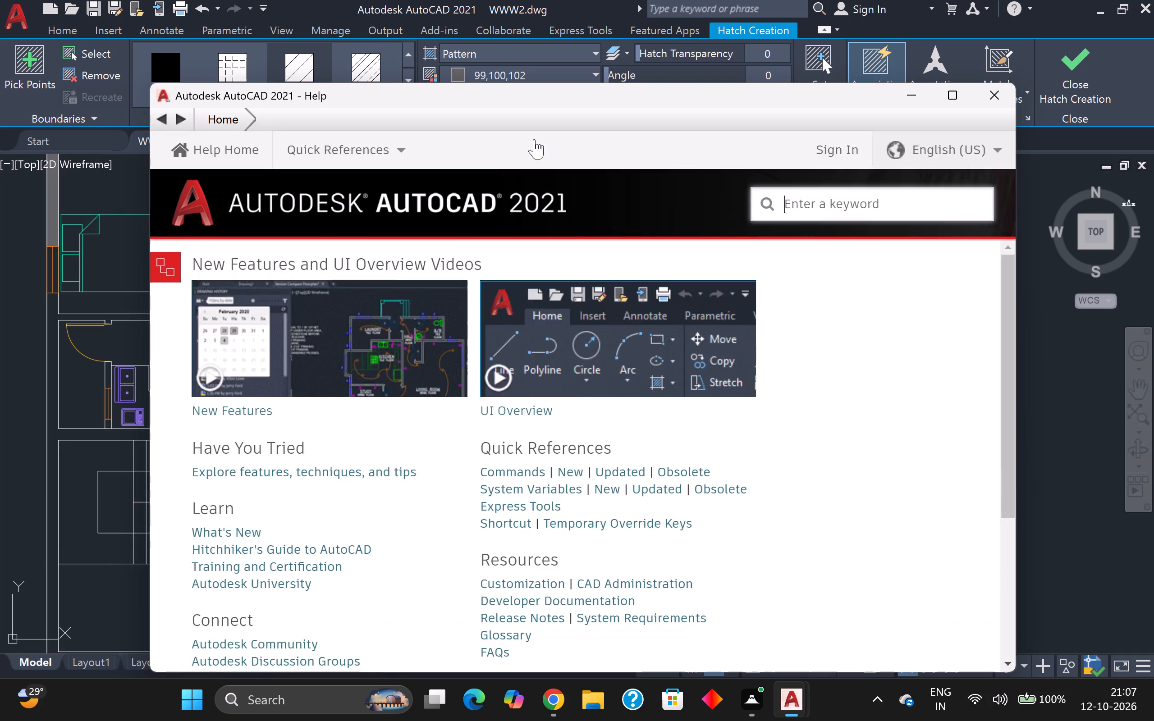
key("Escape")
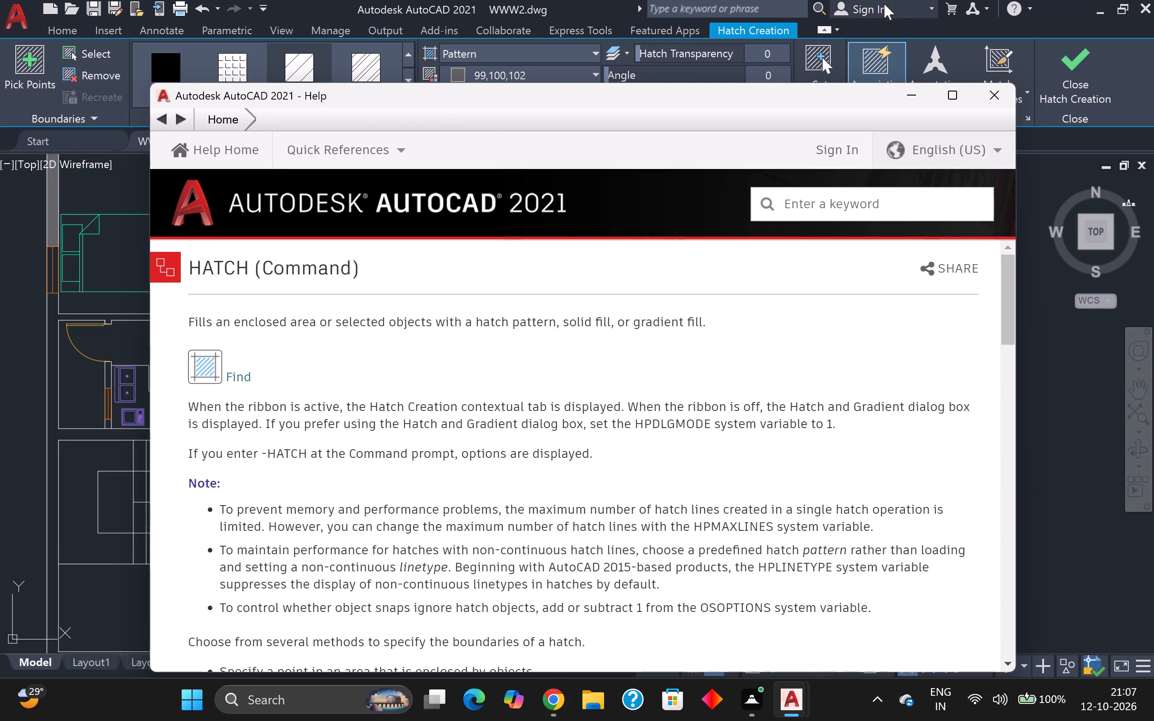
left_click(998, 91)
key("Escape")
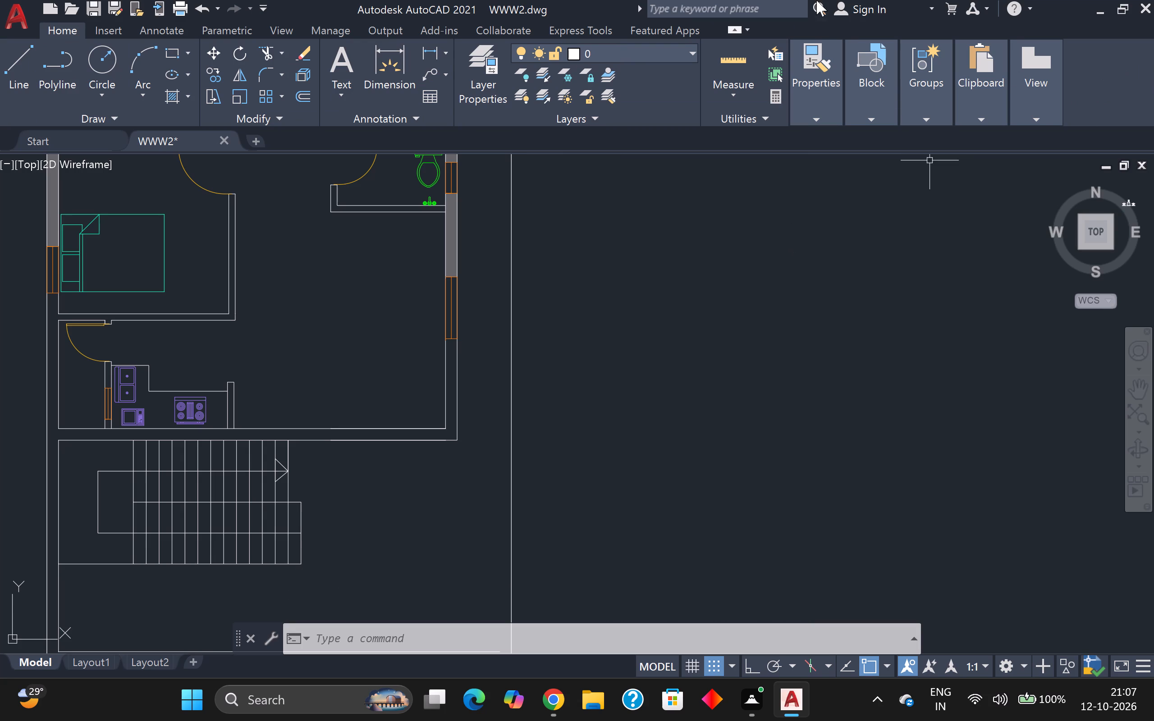
Try to hatch the east exterior wall south of the southern unit's large window in colour 99,100,102.
left_click(171, 104)
left_click(456, 78)
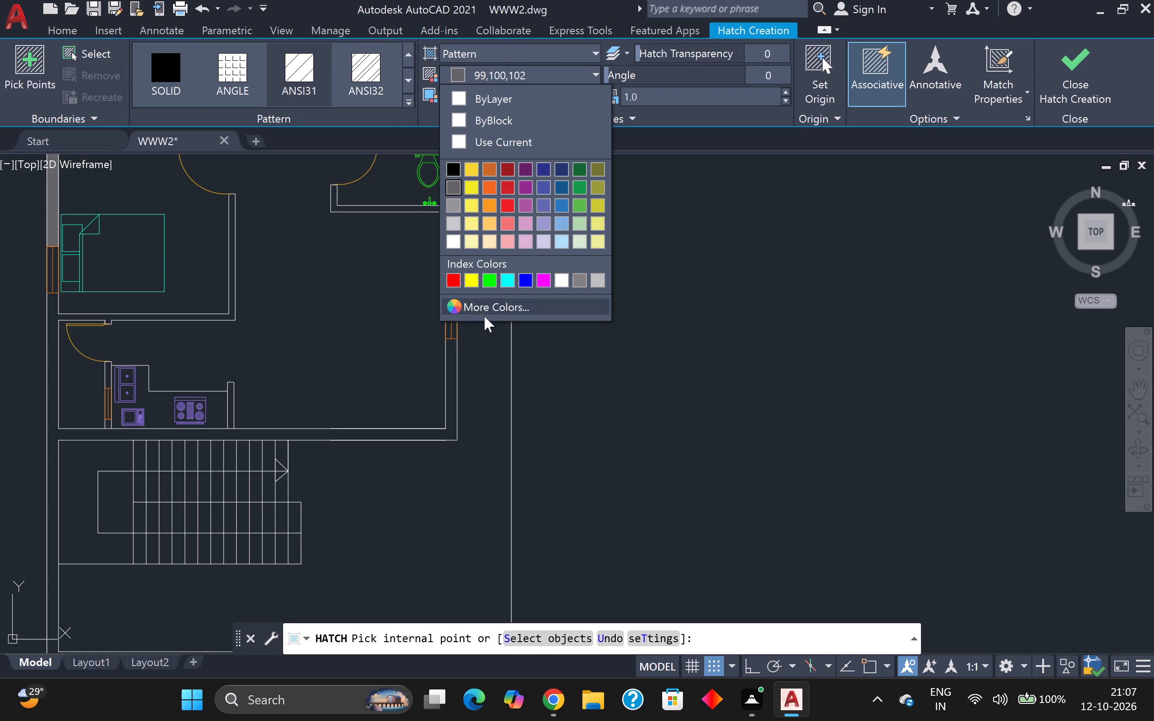
left_click(457, 185)
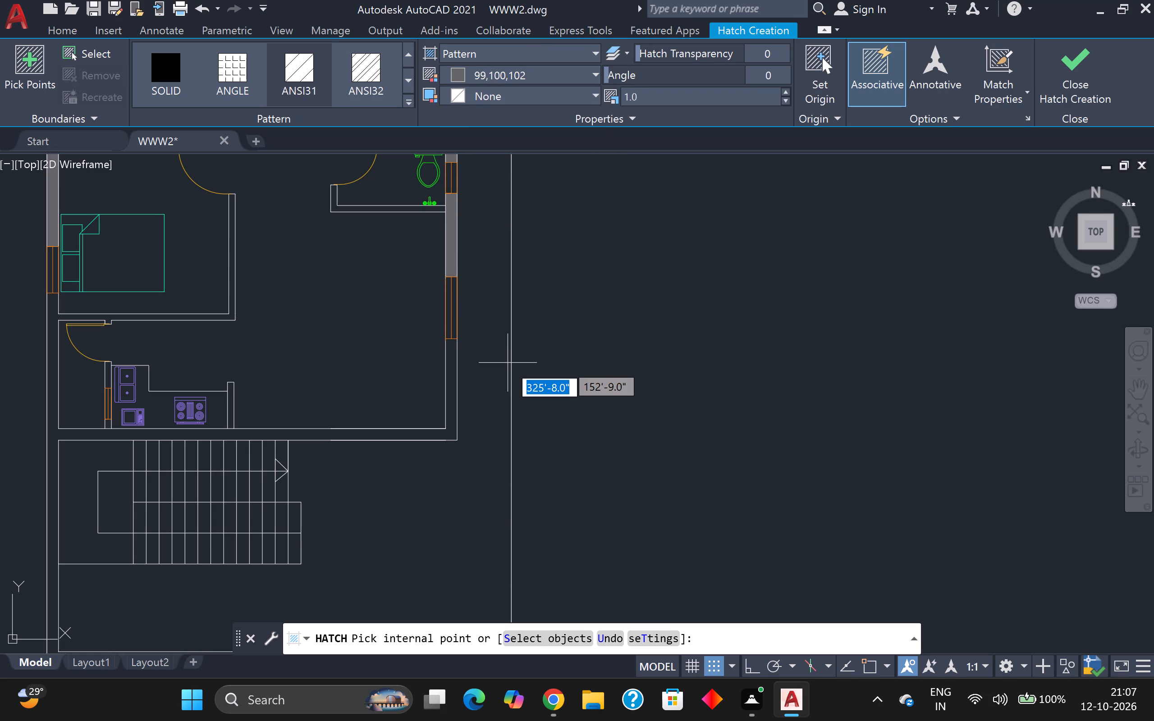
scroll(360, 370, "up", 1)
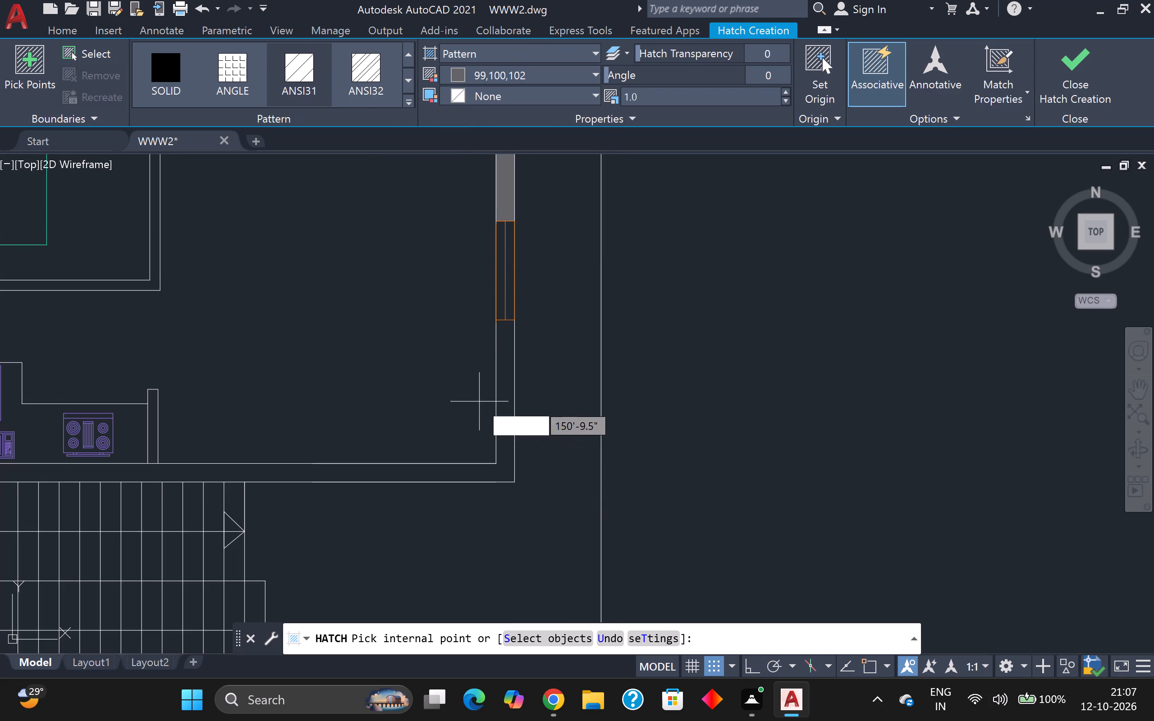
left_click(508, 413)
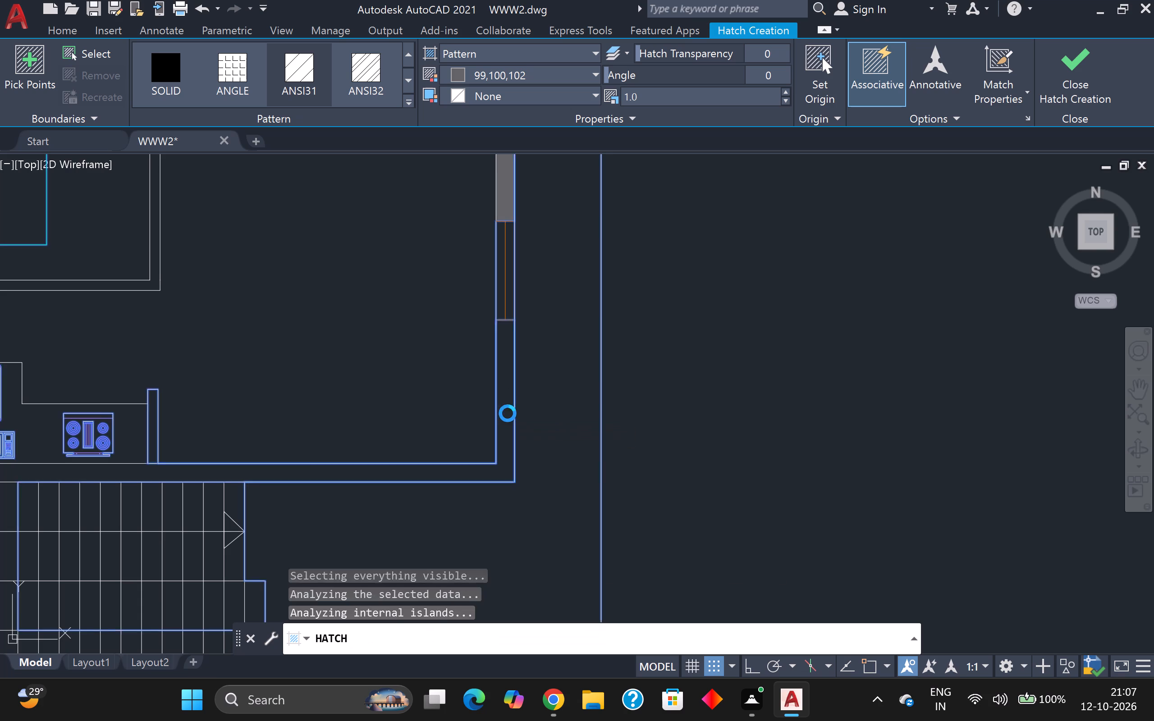
key("Escape")
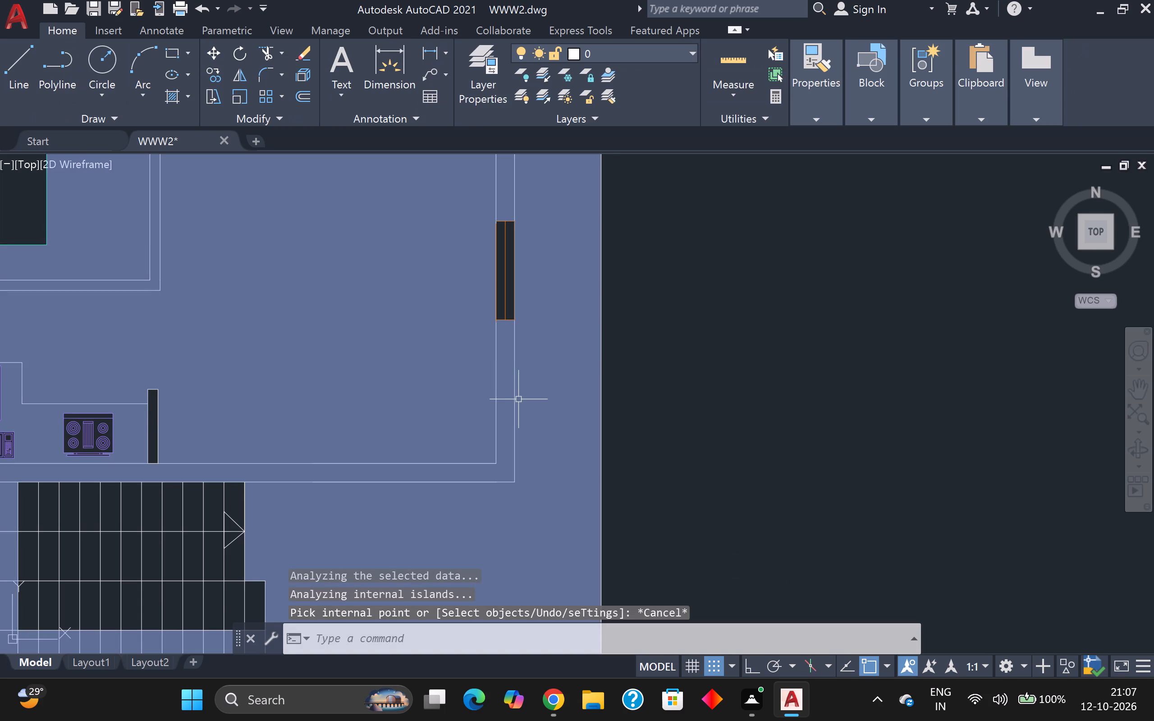
Undo the last hatch and turn snap mode off.
key("ctrl+z")
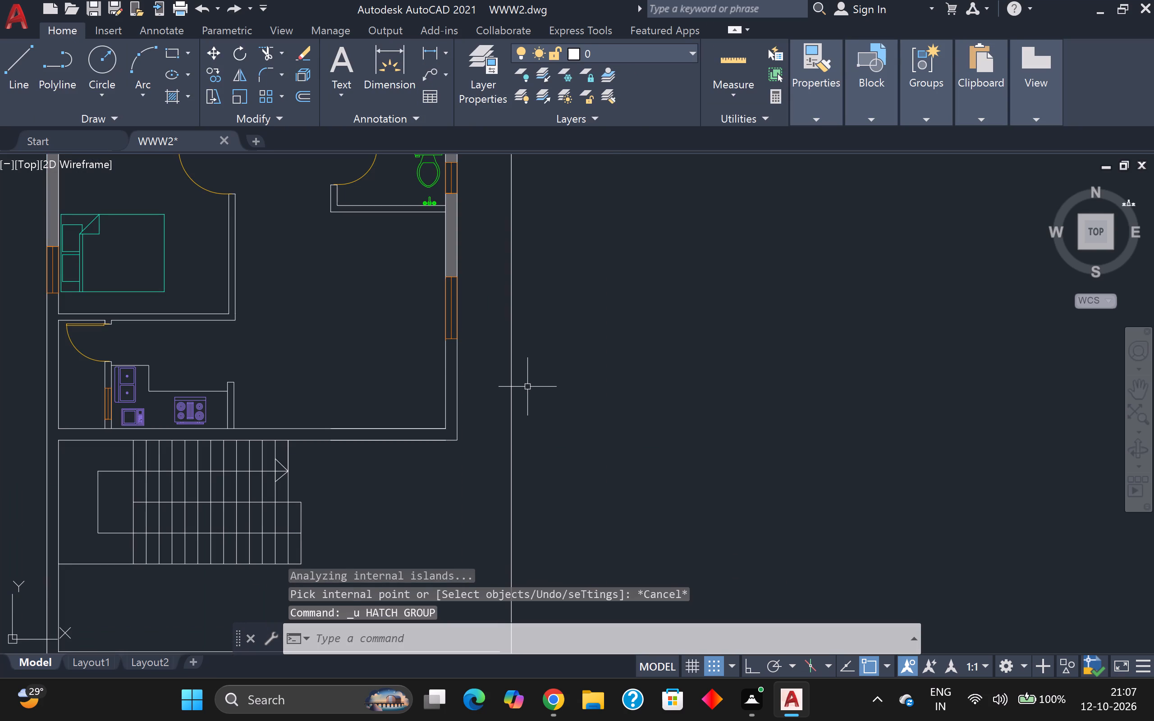
key("F9")
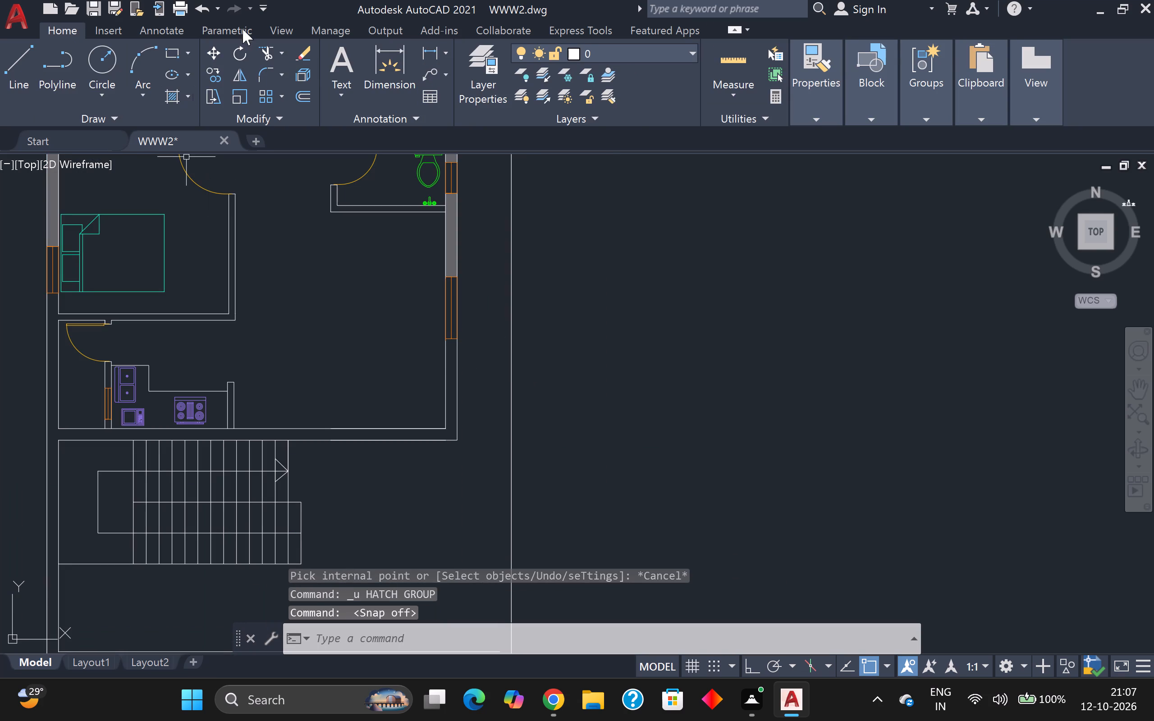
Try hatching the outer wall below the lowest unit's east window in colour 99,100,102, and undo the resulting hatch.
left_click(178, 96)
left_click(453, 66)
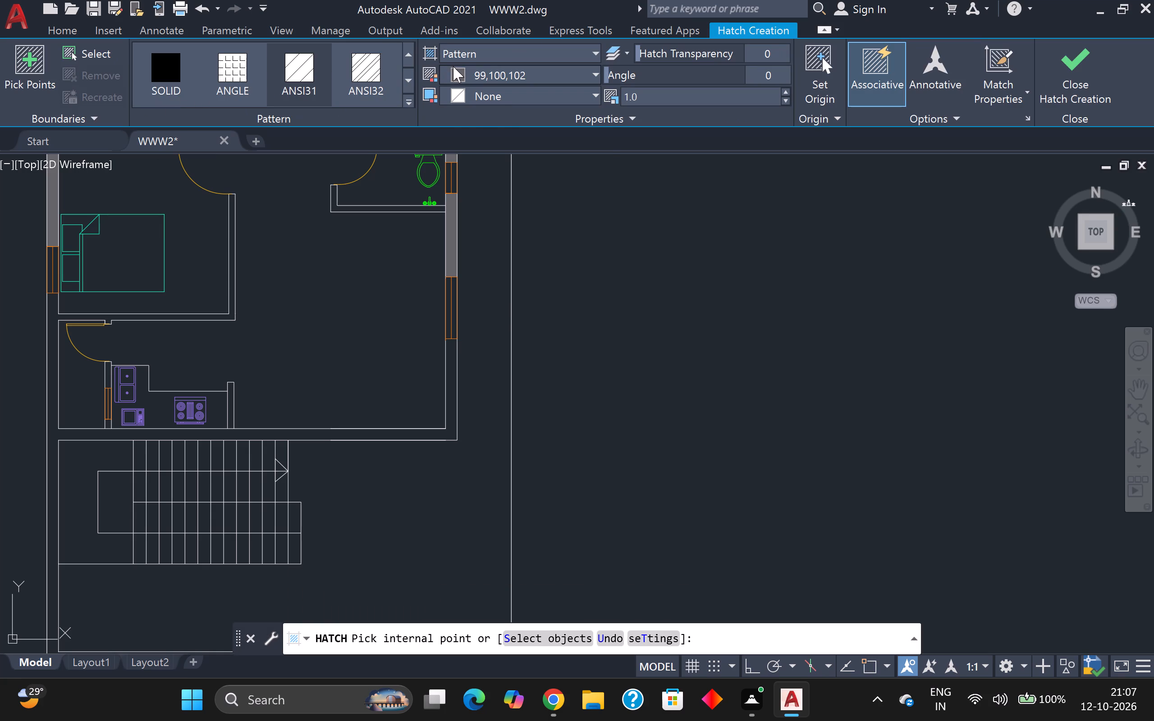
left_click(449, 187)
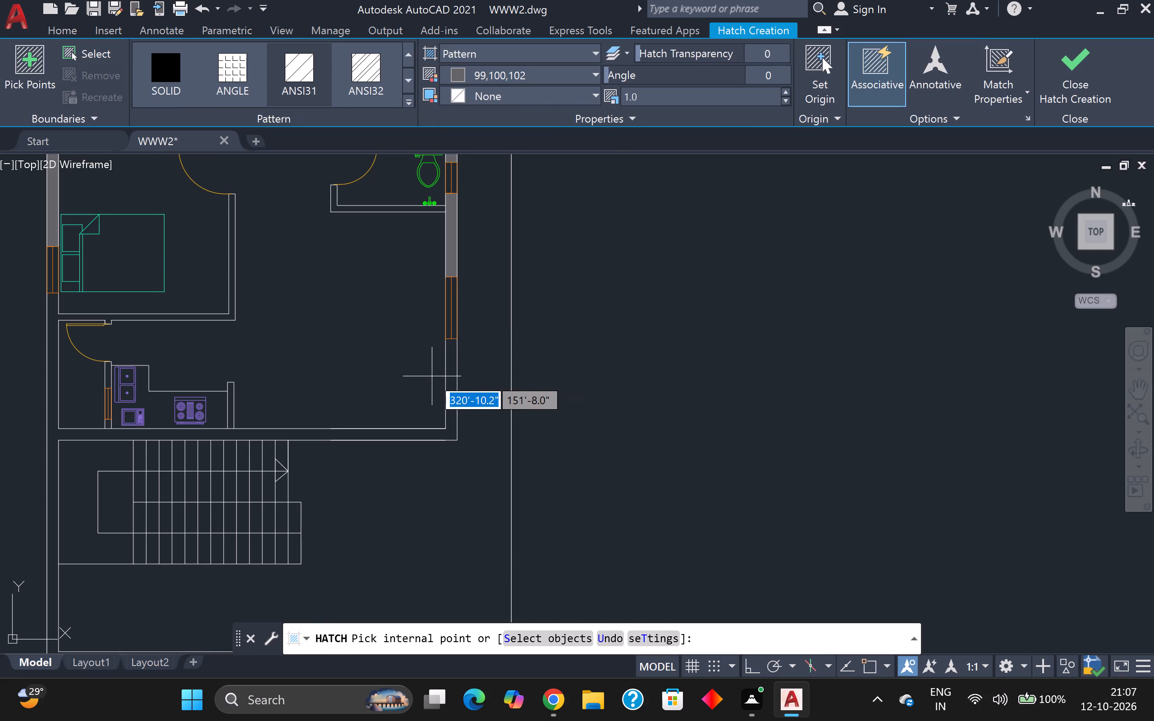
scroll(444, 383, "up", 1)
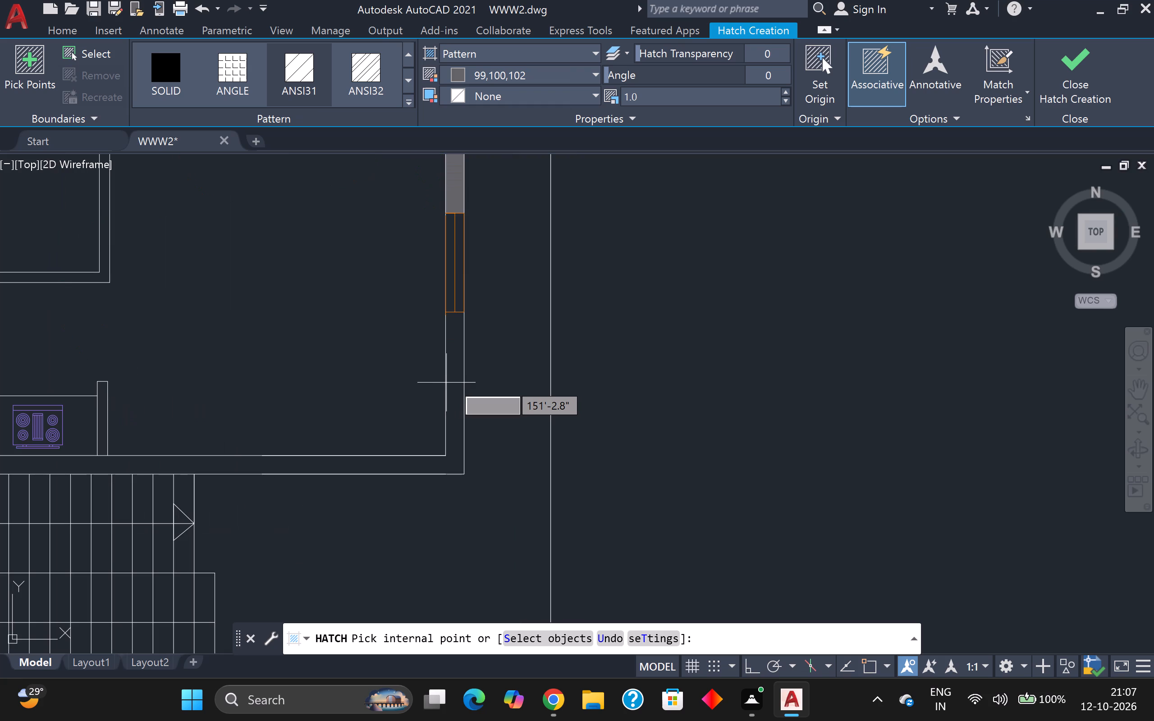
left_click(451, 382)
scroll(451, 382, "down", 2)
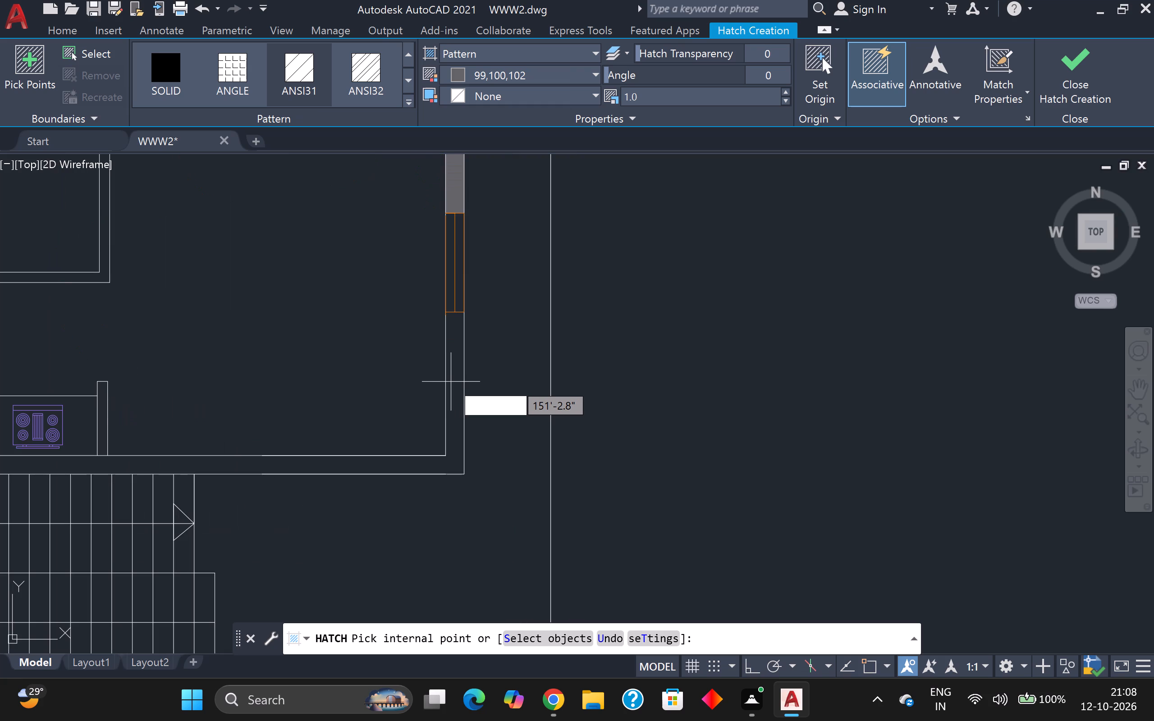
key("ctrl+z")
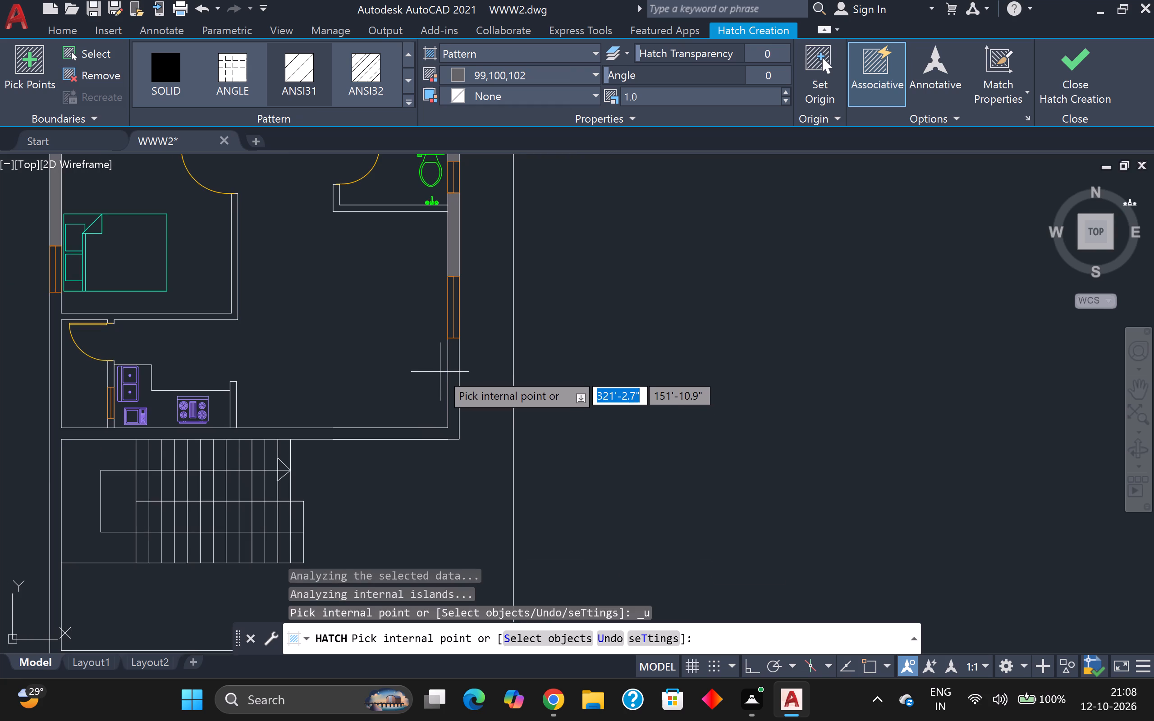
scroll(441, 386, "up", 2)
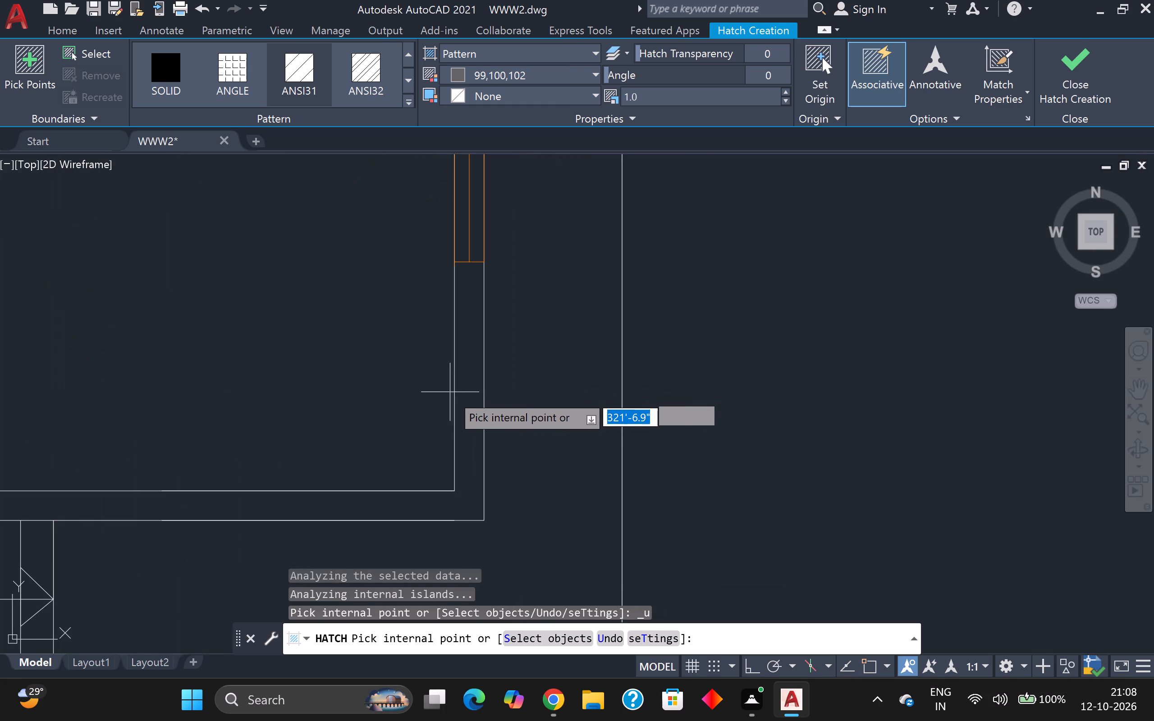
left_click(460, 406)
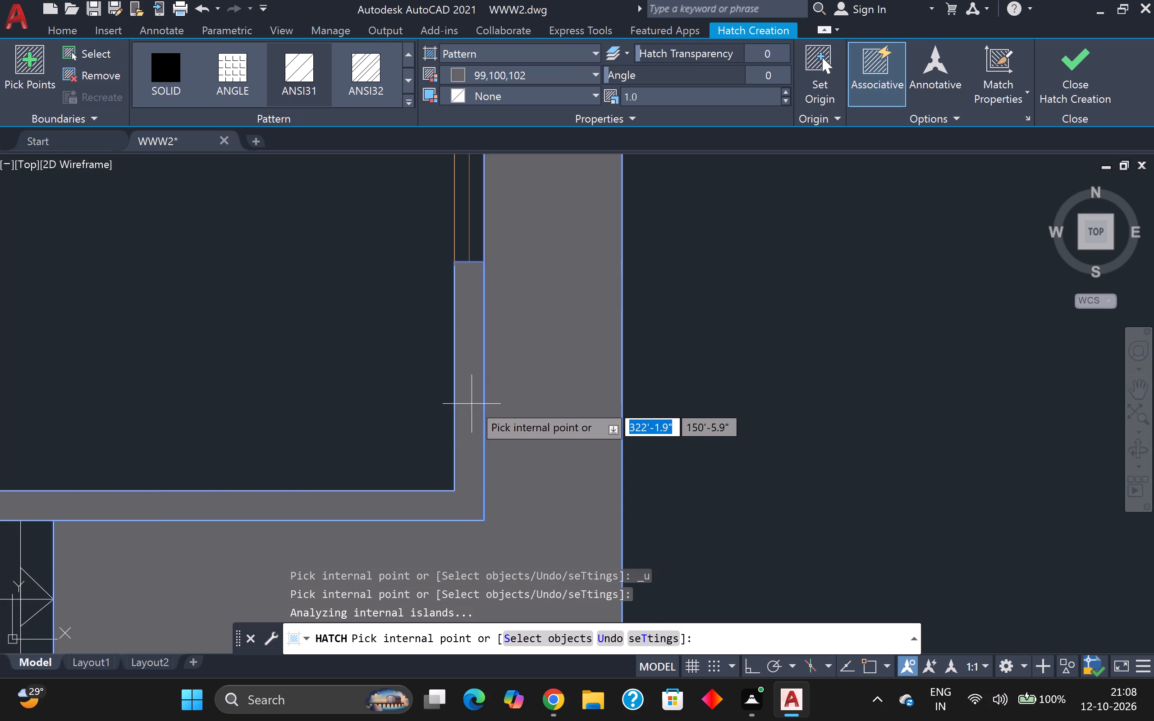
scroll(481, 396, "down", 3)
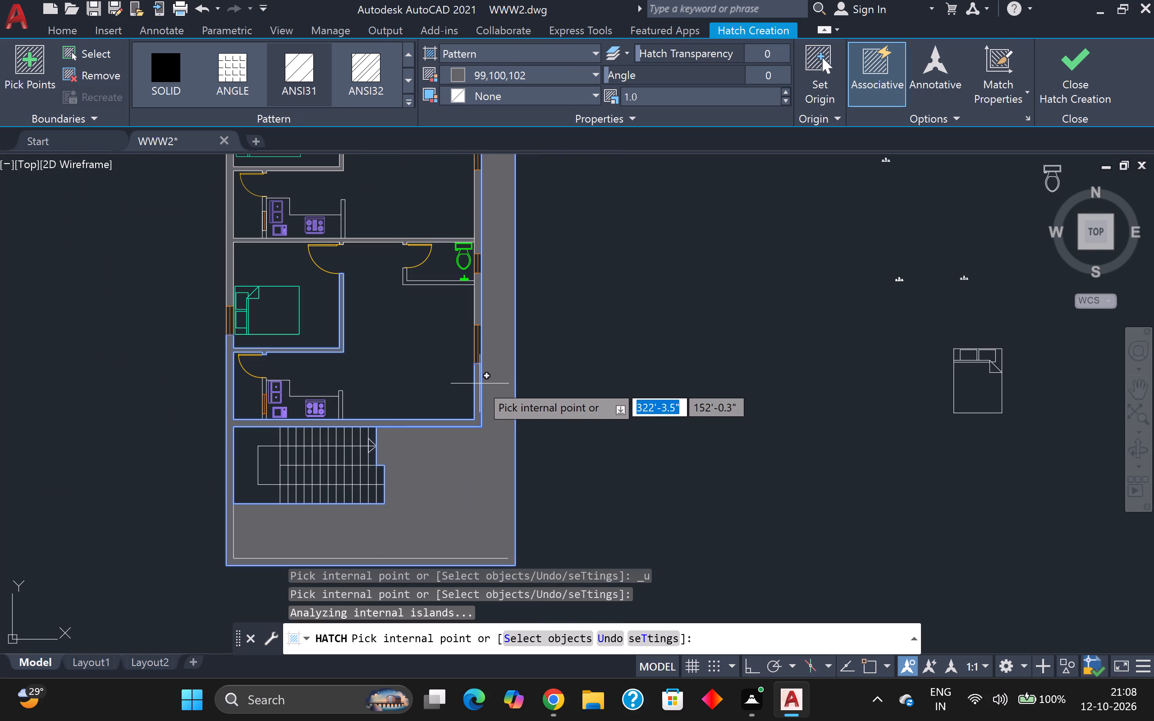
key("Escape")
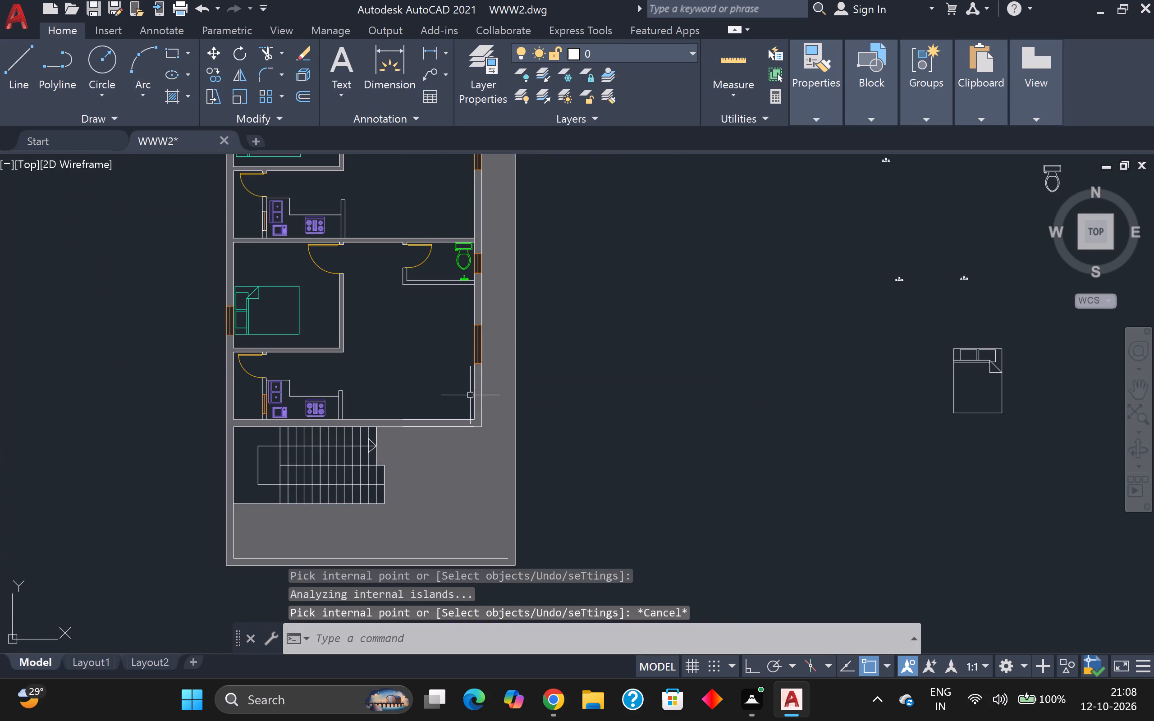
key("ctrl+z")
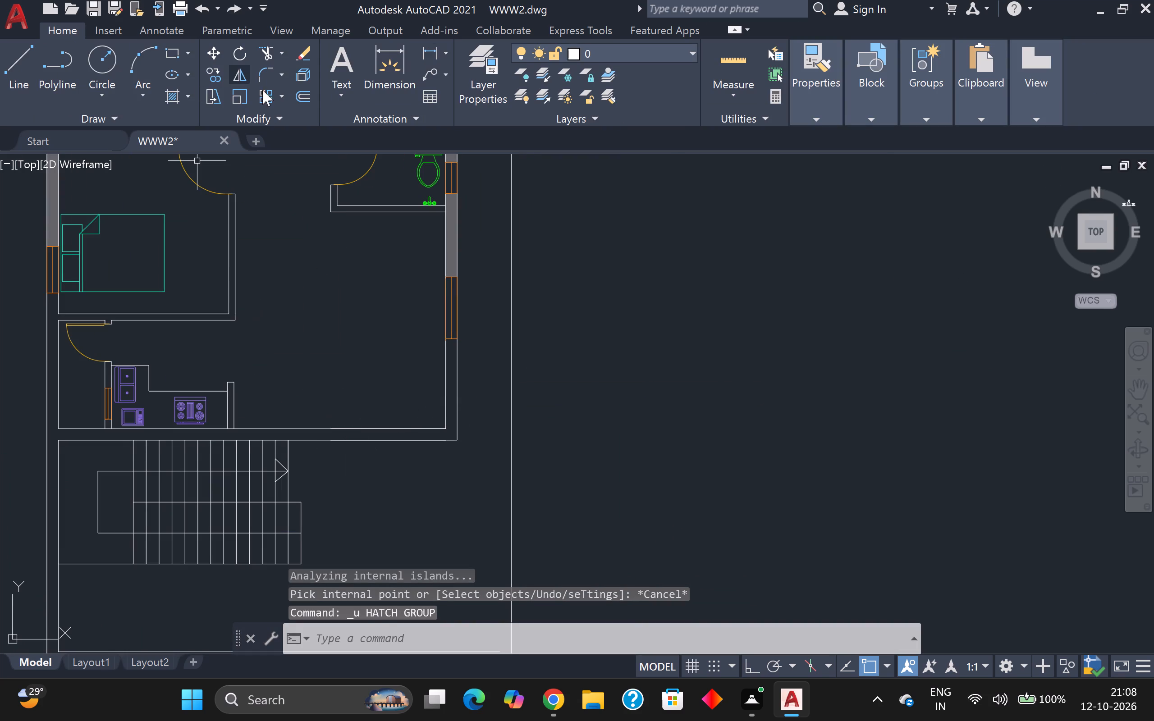
Apply a solid hatch in colour 99,100,102, picking inside the wall between the lowest unit and the staircase area.
left_click(169, 99)
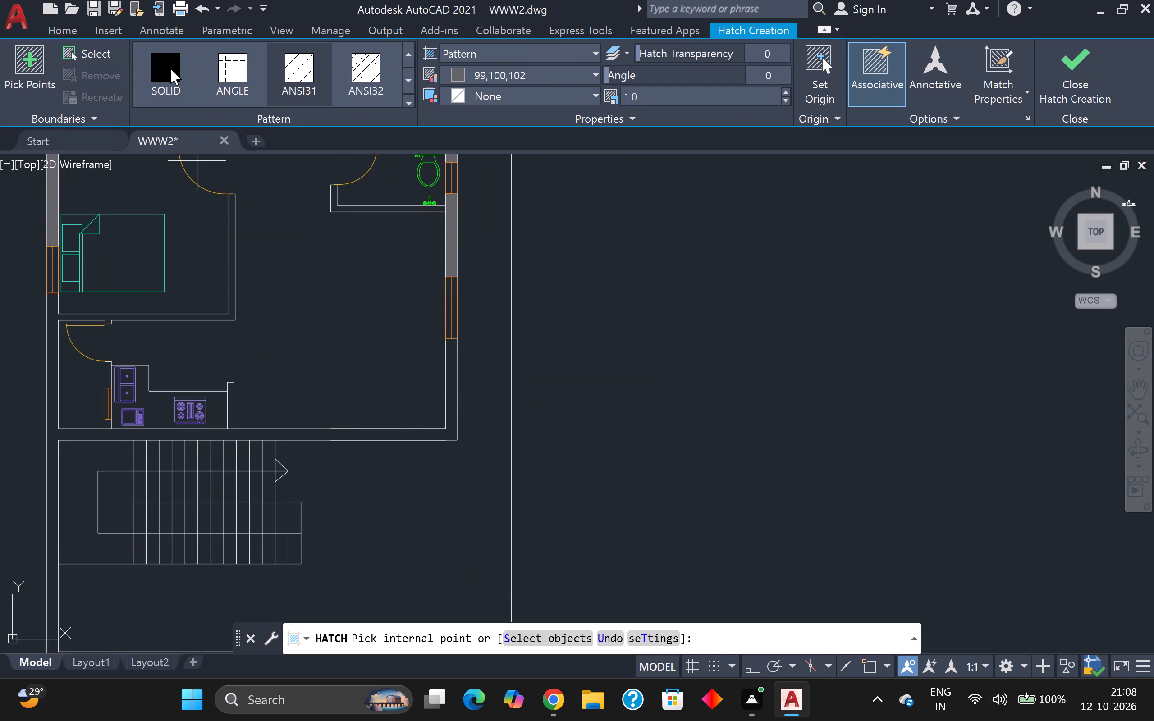
left_click(165, 70)
left_click(455, 71)
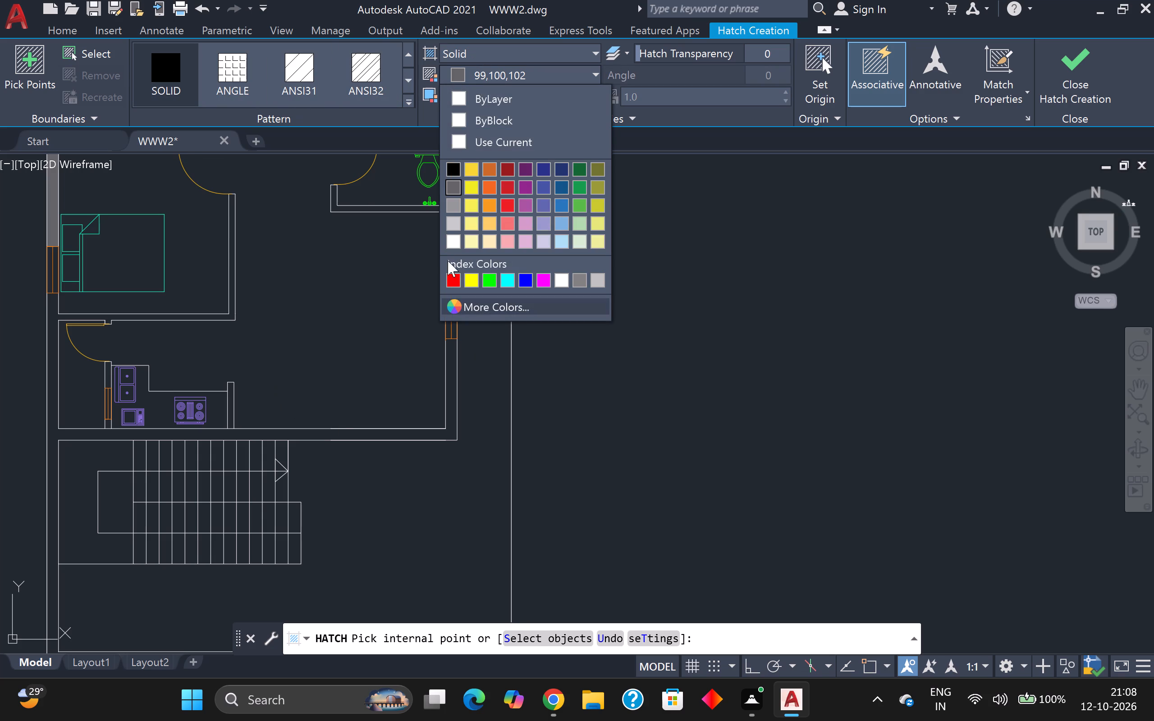
left_click(452, 189)
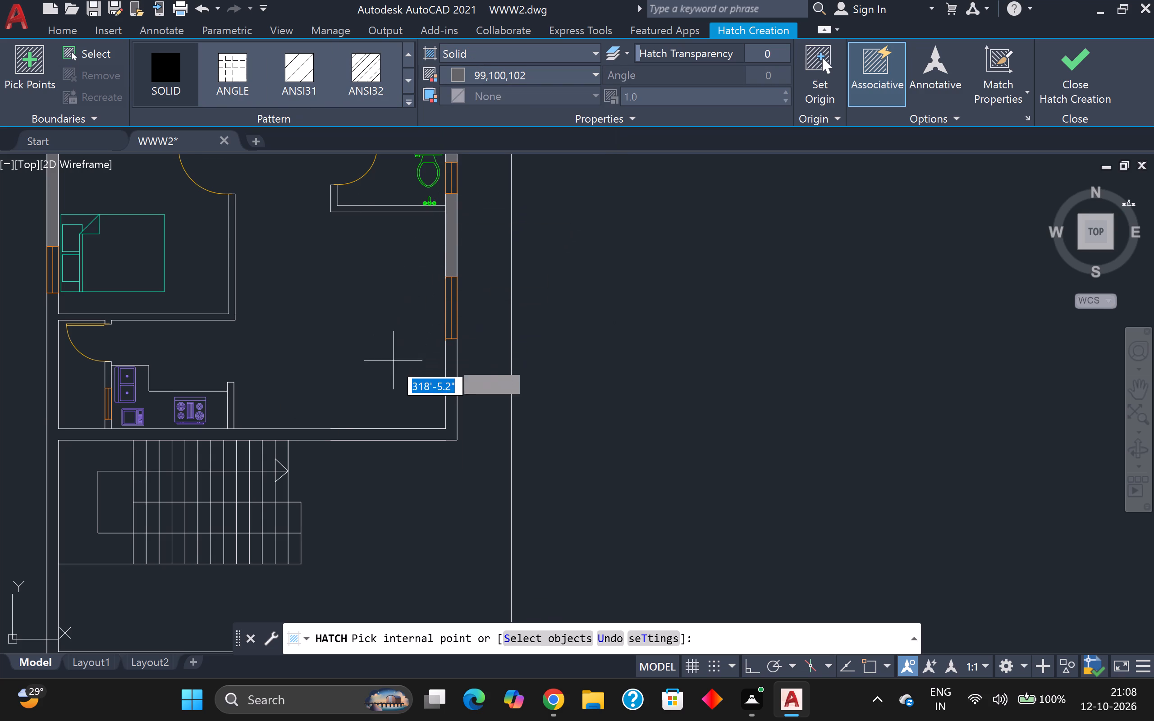
scroll(393, 363, "up", 1)
scroll(353, 394, "up", 2)
middle_click_drag(353, 394, 506, 187)
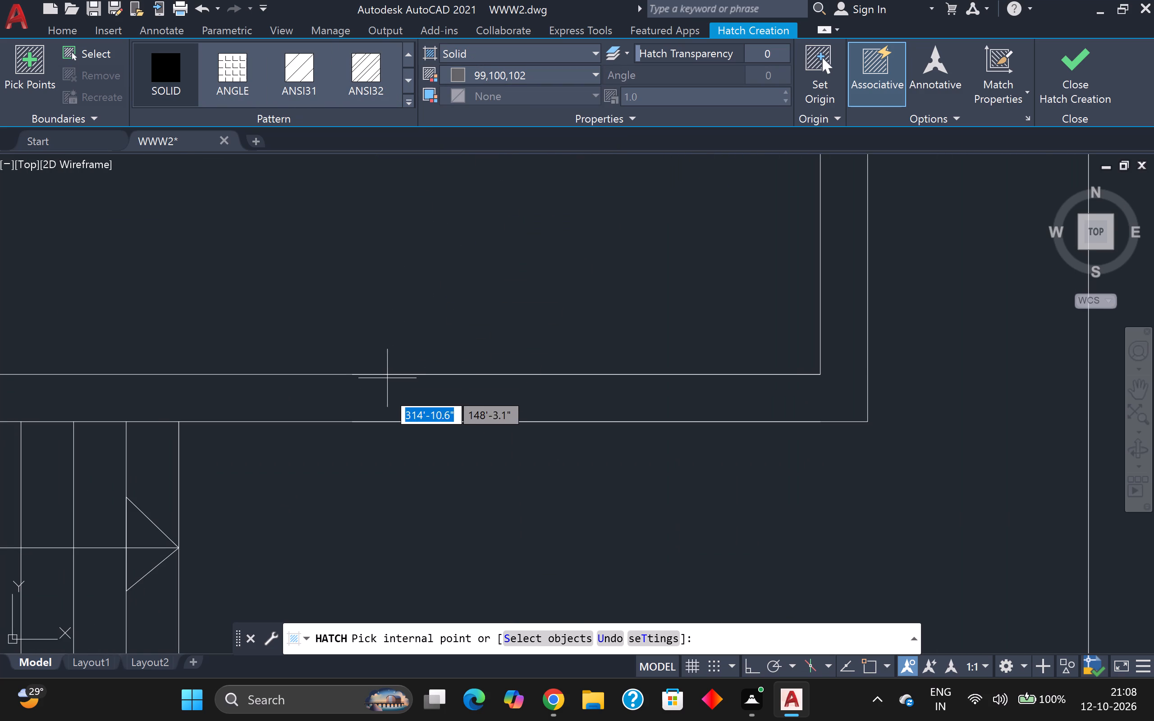
left_click(386, 398)
scroll(388, 392, "down", 5)
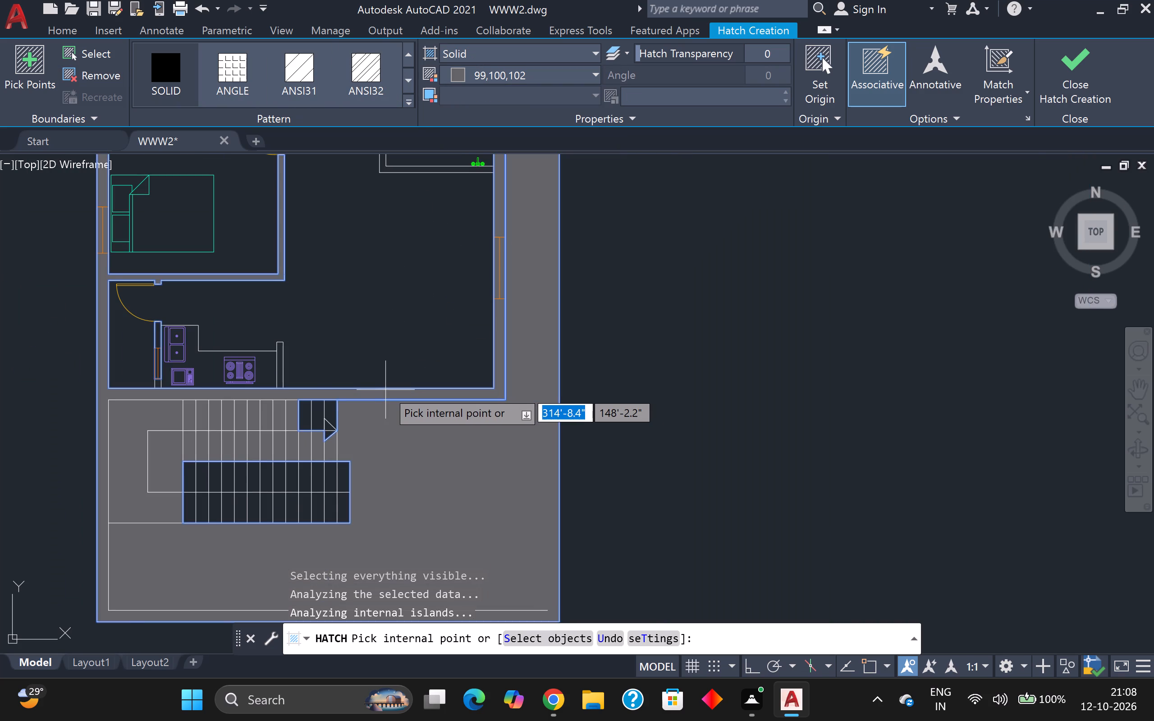
key("Escape")
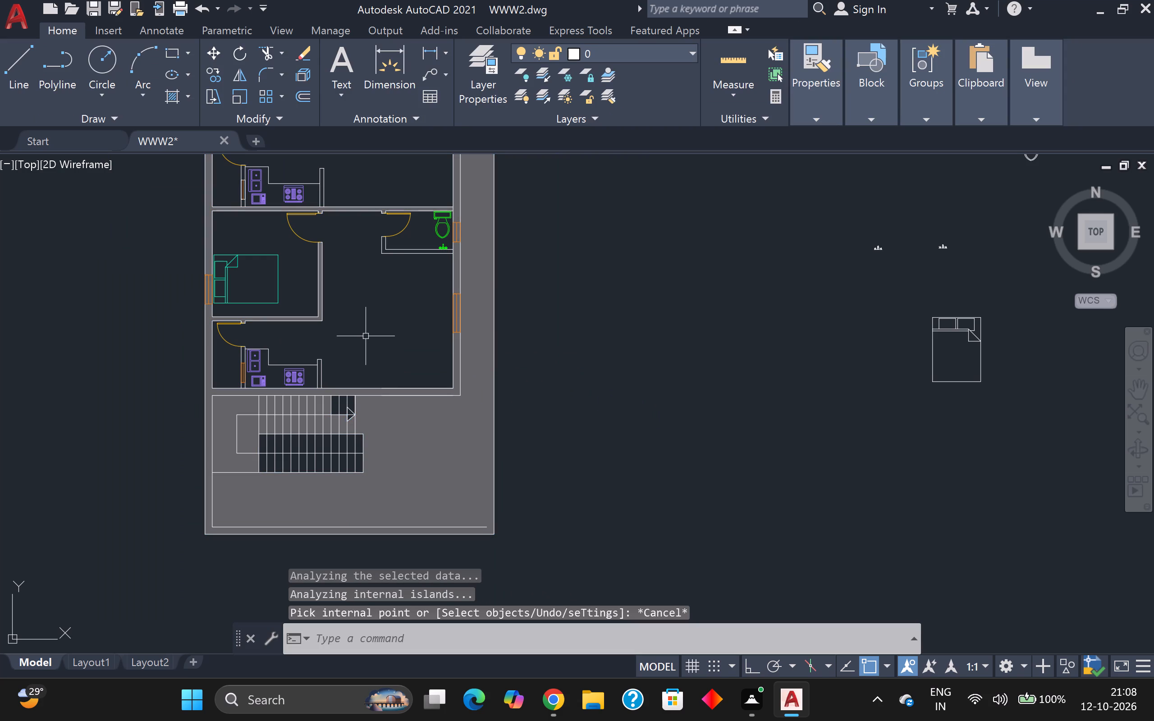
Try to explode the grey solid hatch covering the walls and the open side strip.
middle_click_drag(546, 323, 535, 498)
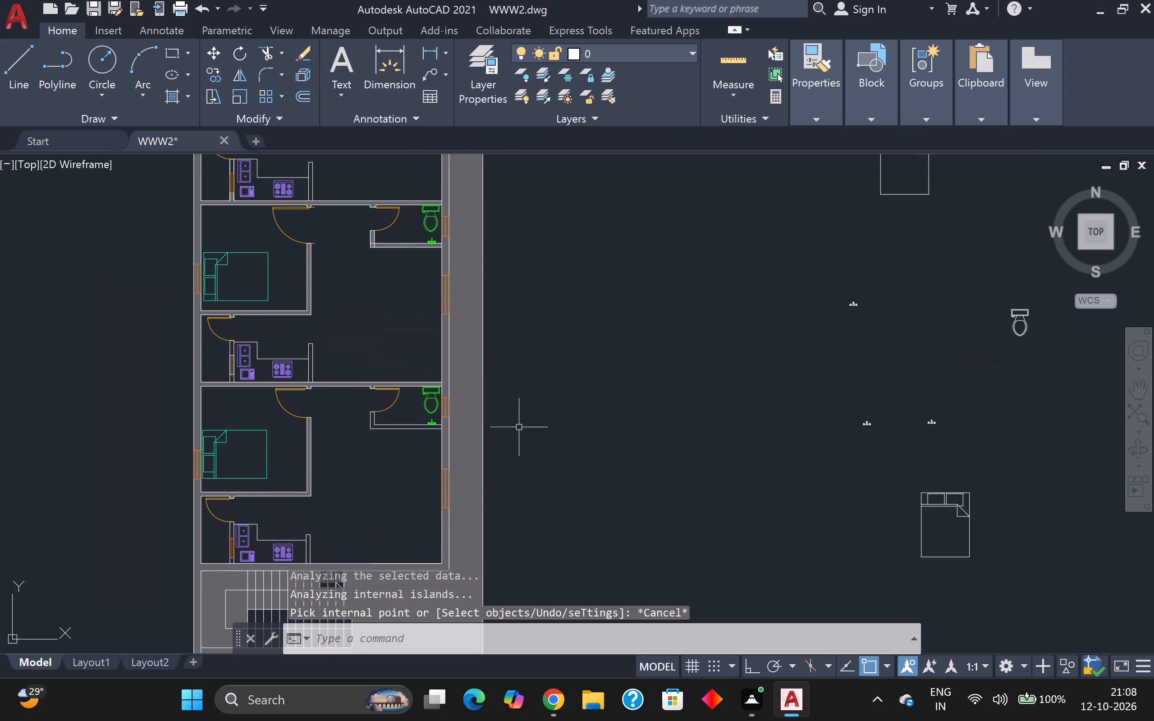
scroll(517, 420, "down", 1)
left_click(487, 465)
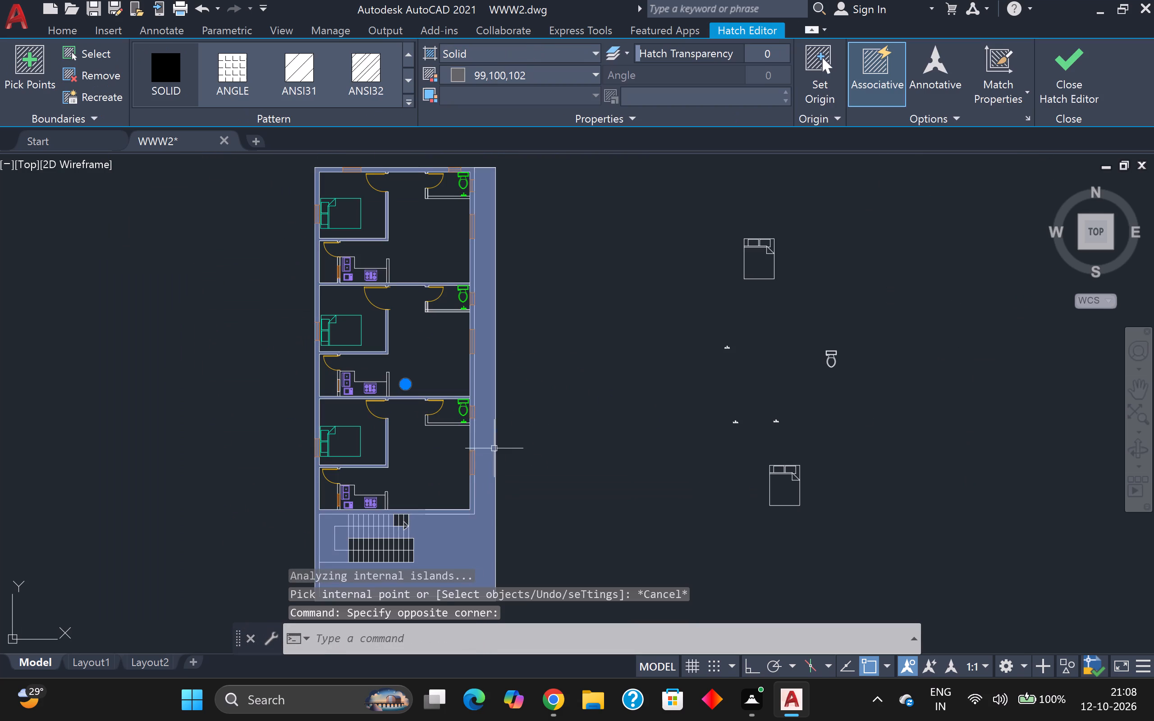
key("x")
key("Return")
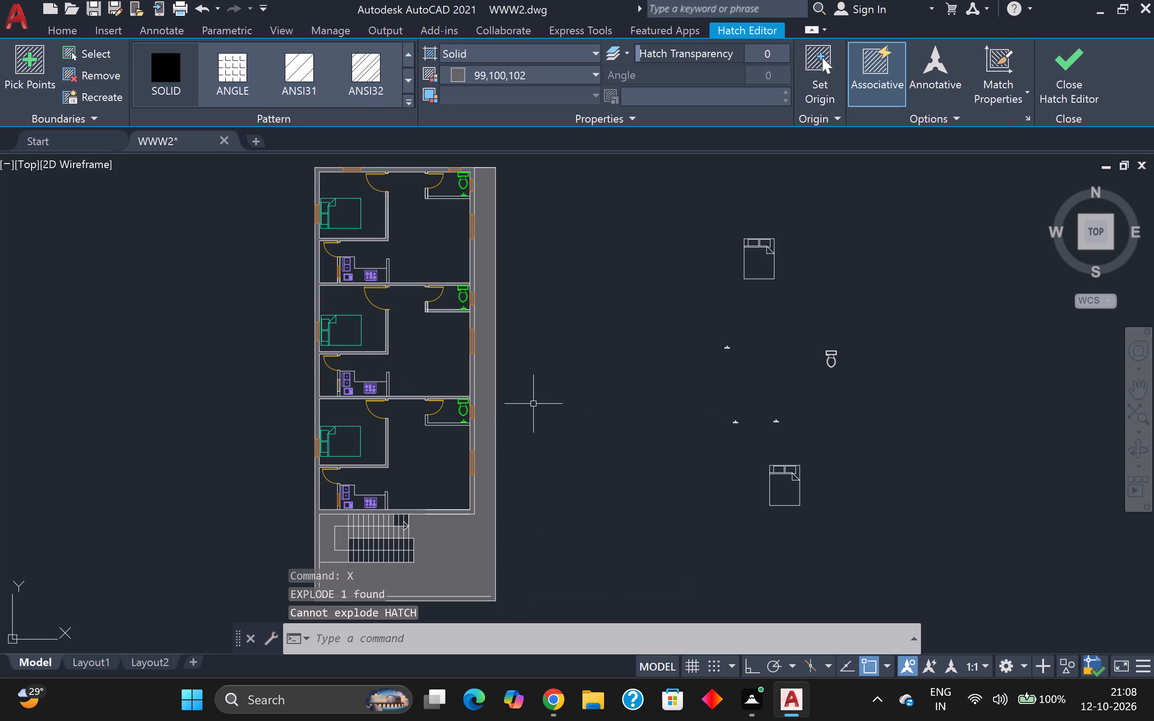
Examine the extent of the solid hatch along the east wall, the side strip and the staircase.
left_click(481, 411)
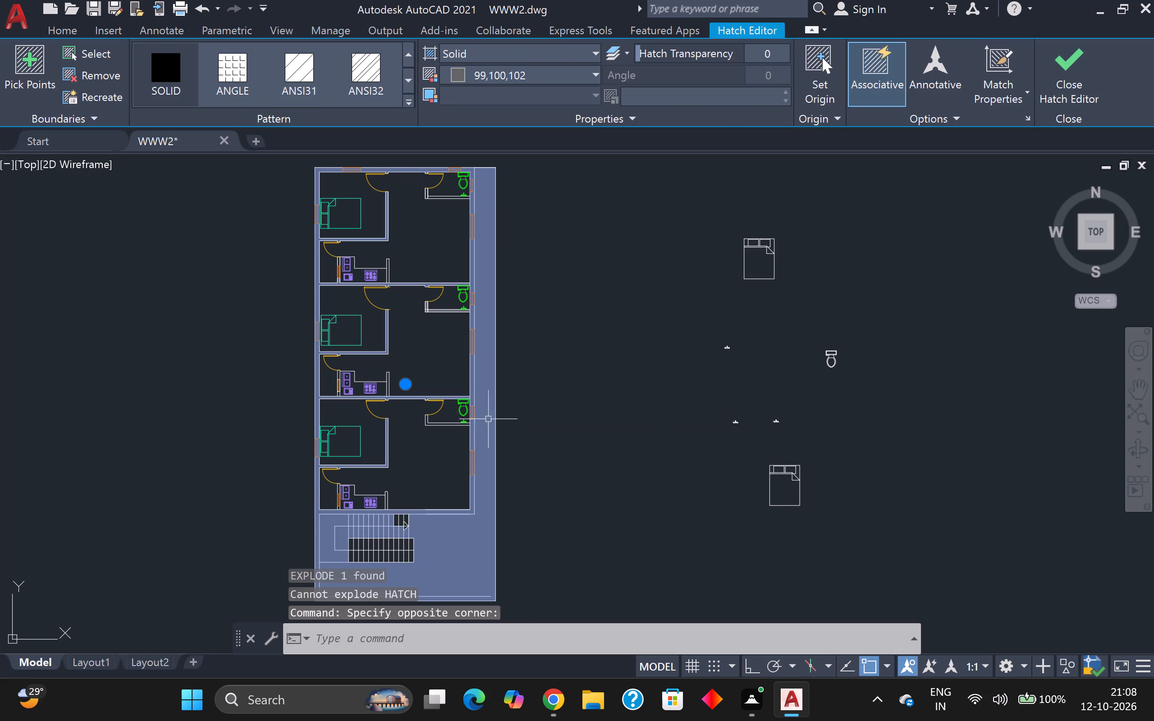
scroll(520, 403, "up", 1)
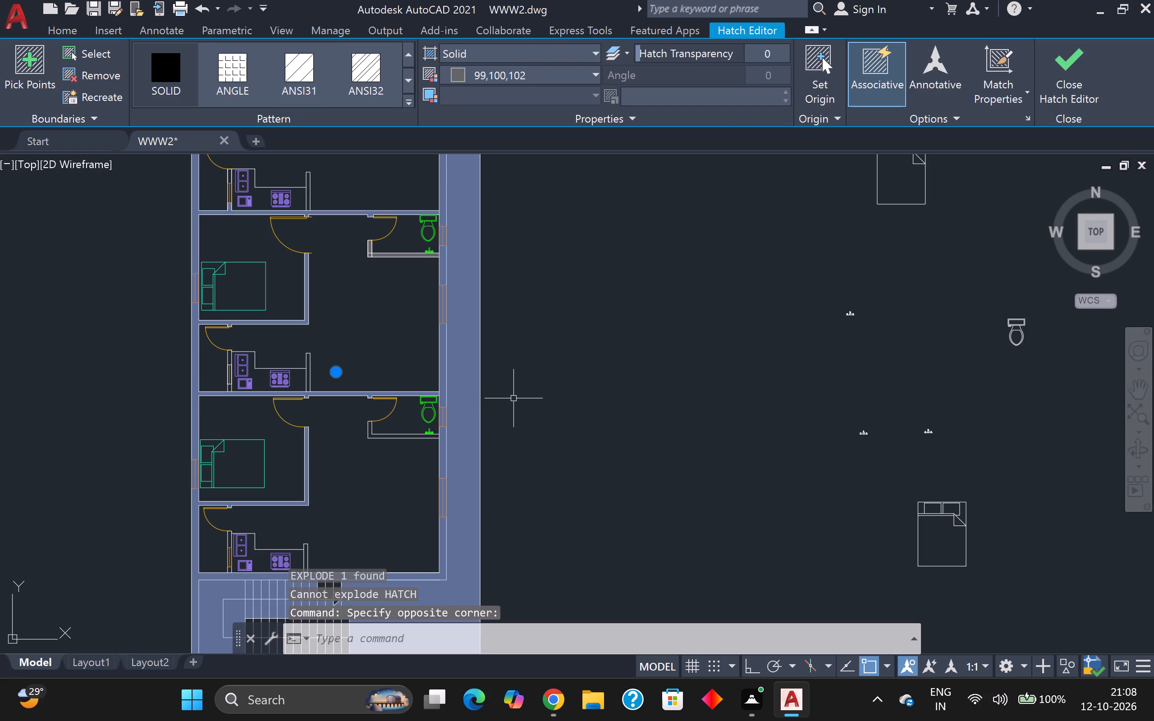
key("Escape")
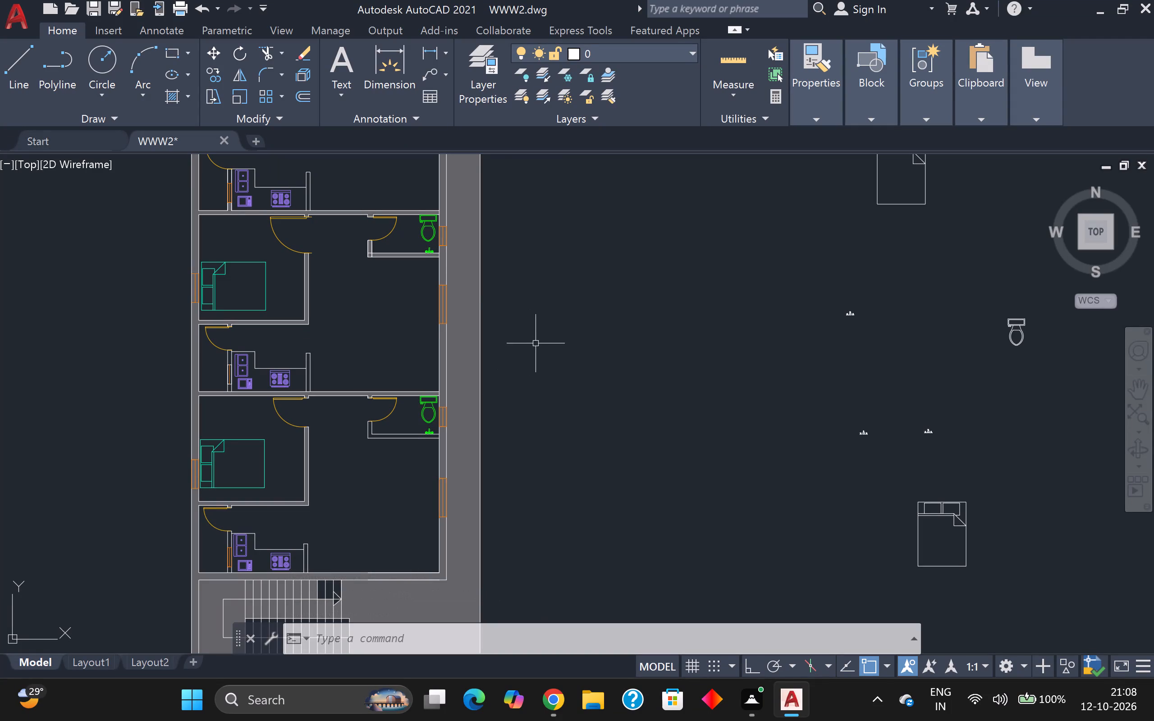
scroll(533, 346, "down", 2)
scroll(494, 438, "down", 1)
middle_click_drag(483, 452, 488, 450)
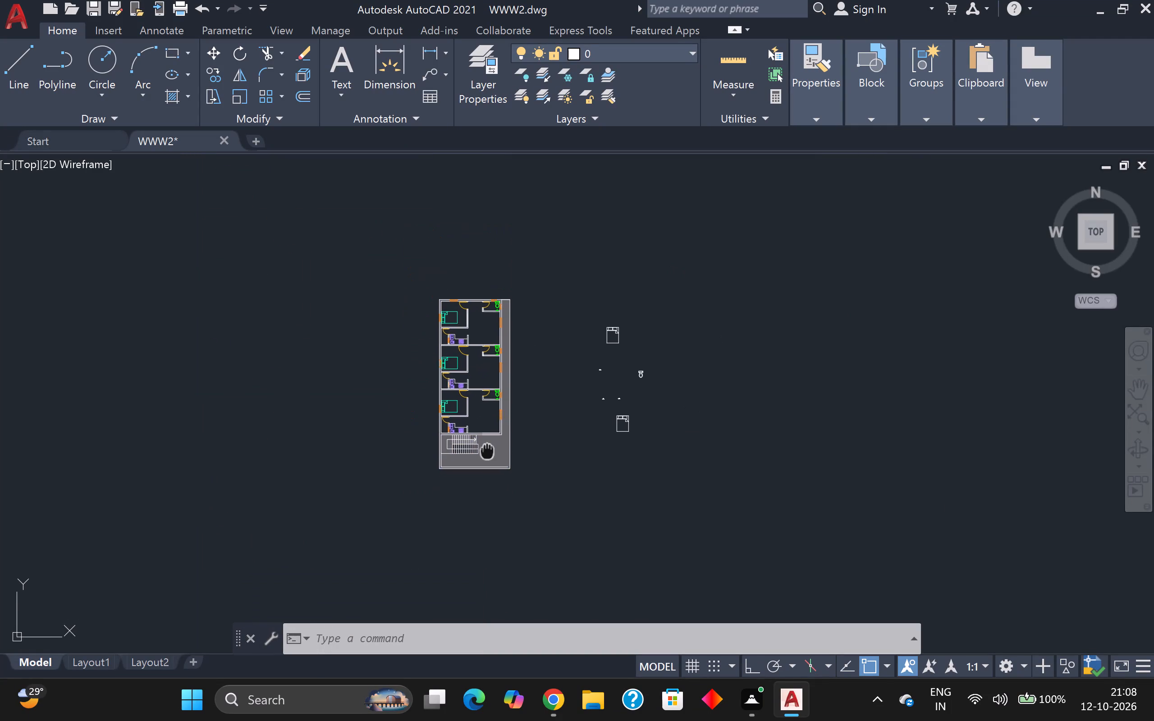
middle_click_drag(488, 450, 488, 341)
scroll(488, 348, "up", 4)
middle_click_drag(502, 349, 476, 475)
scroll(502, 349, "up", 1)
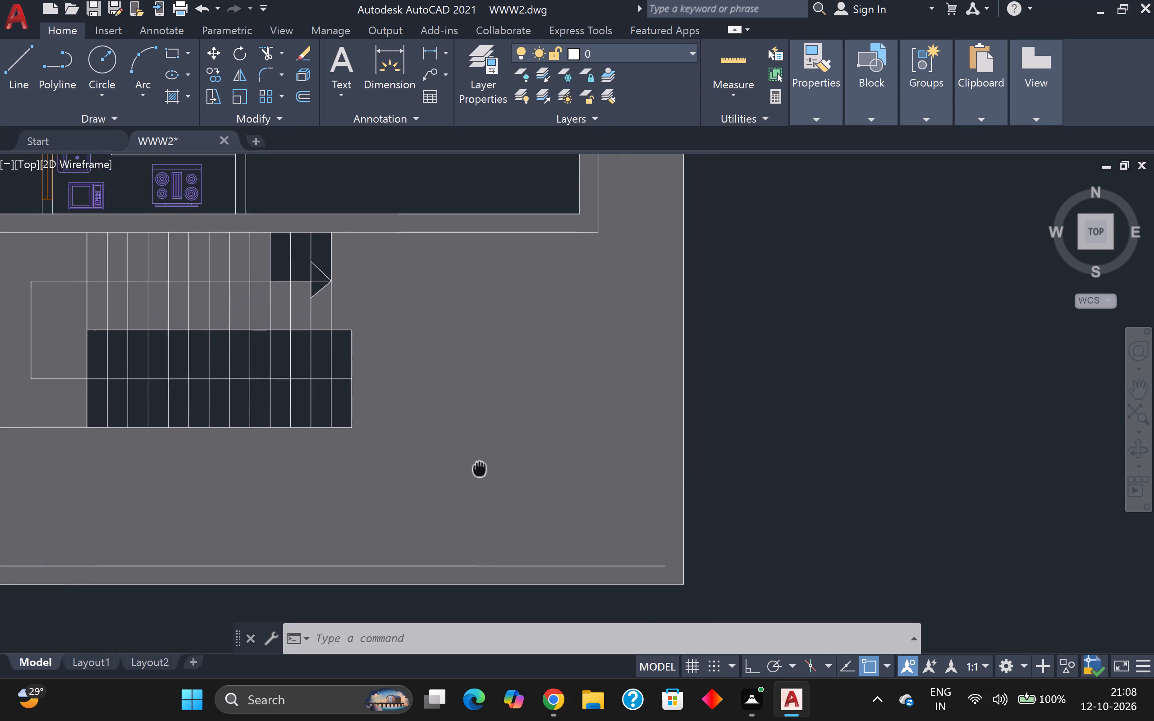
middle_click_drag(476, 475, 377, 616)
scroll(412, 511, "down", 2)
scroll(470, 388, "up", 2)
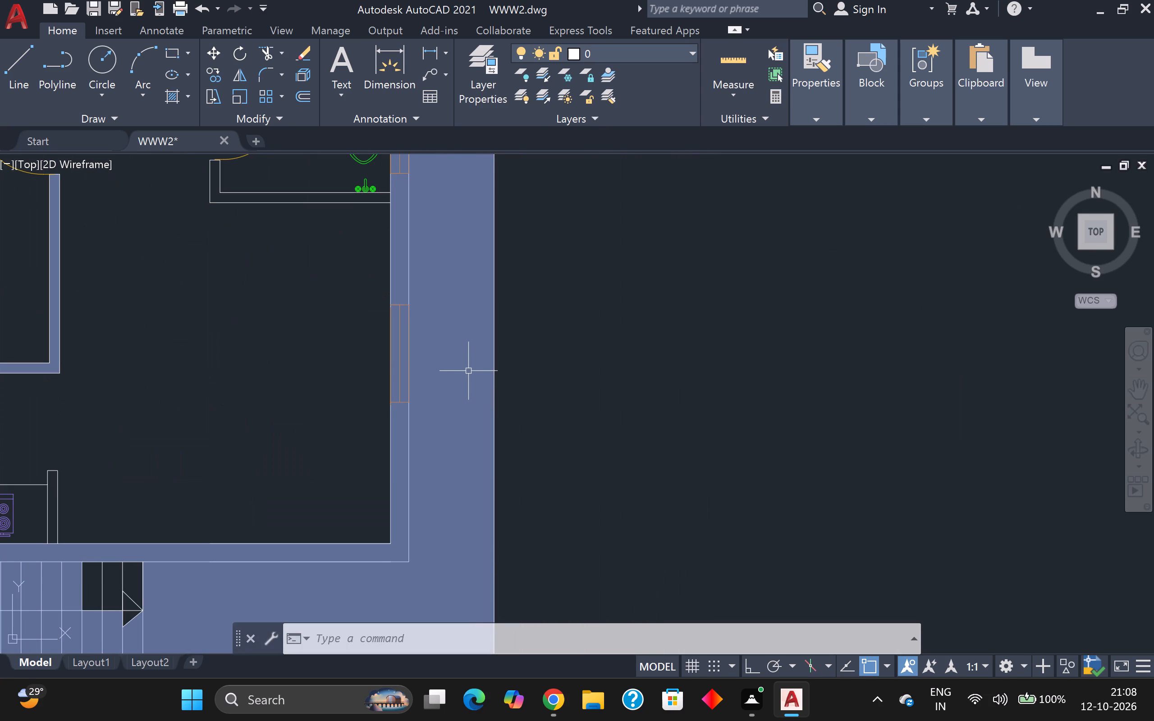
key("ctrl+z")
key("Escape")
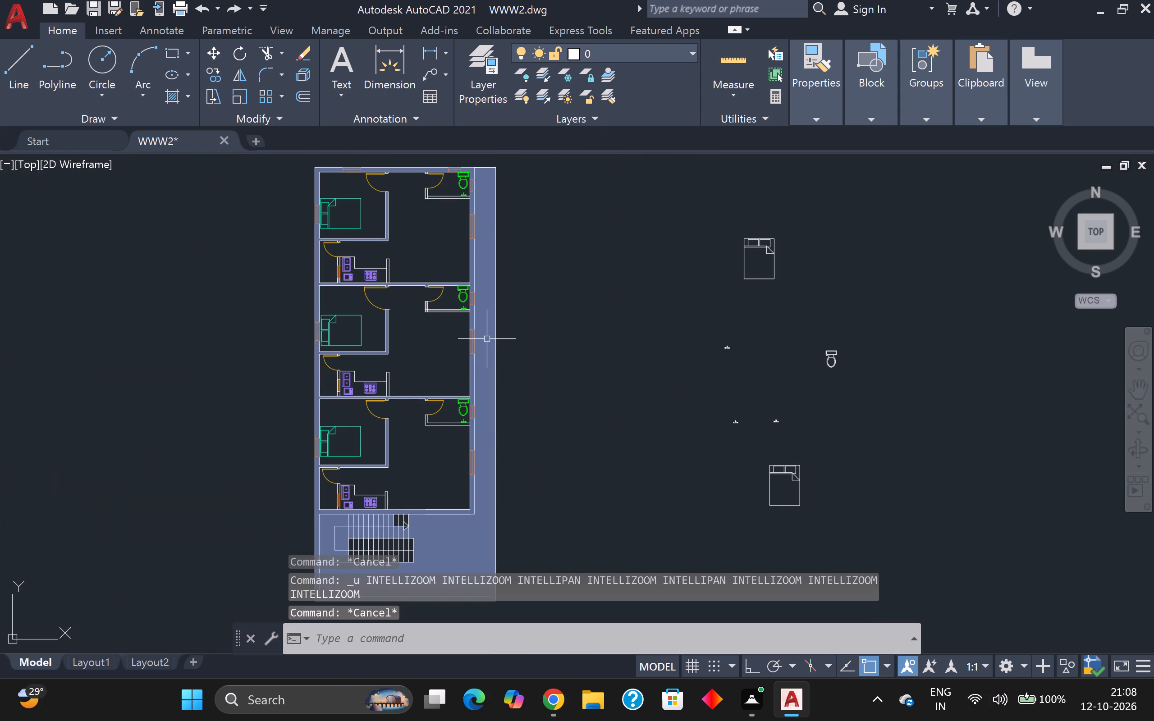
Examine the solid hatch around the staircase area and up to the north end of the plan.
scroll(487, 339, "down", 2)
scroll(487, 339, "up", 1)
key("Escape")
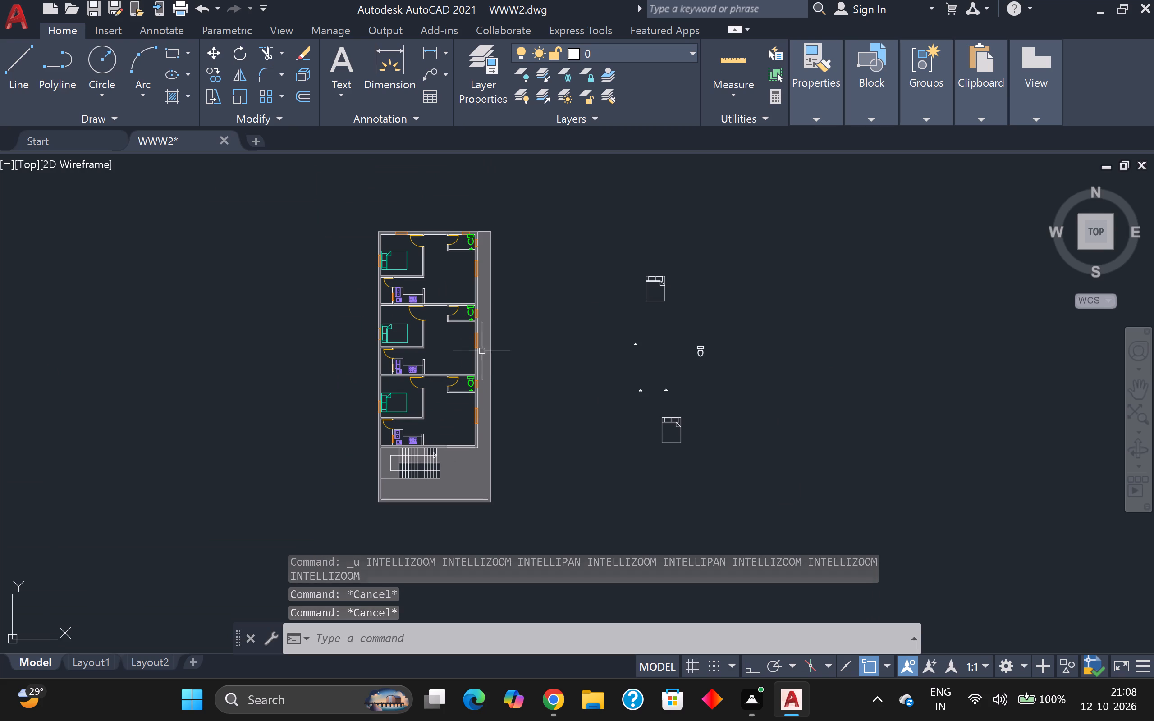
scroll(399, 427, "up", 2)
left_click_drag(537, 558, 540, 554)
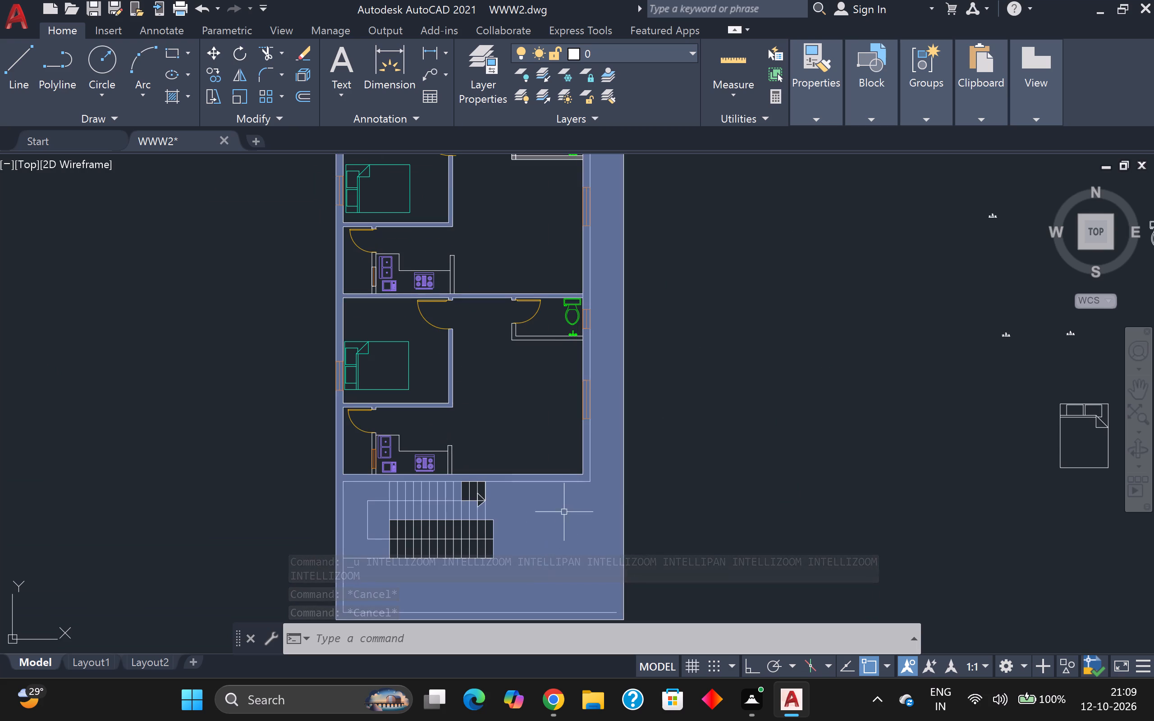
scroll(588, 472, "down", 2)
scroll(598, 518, "up", 3)
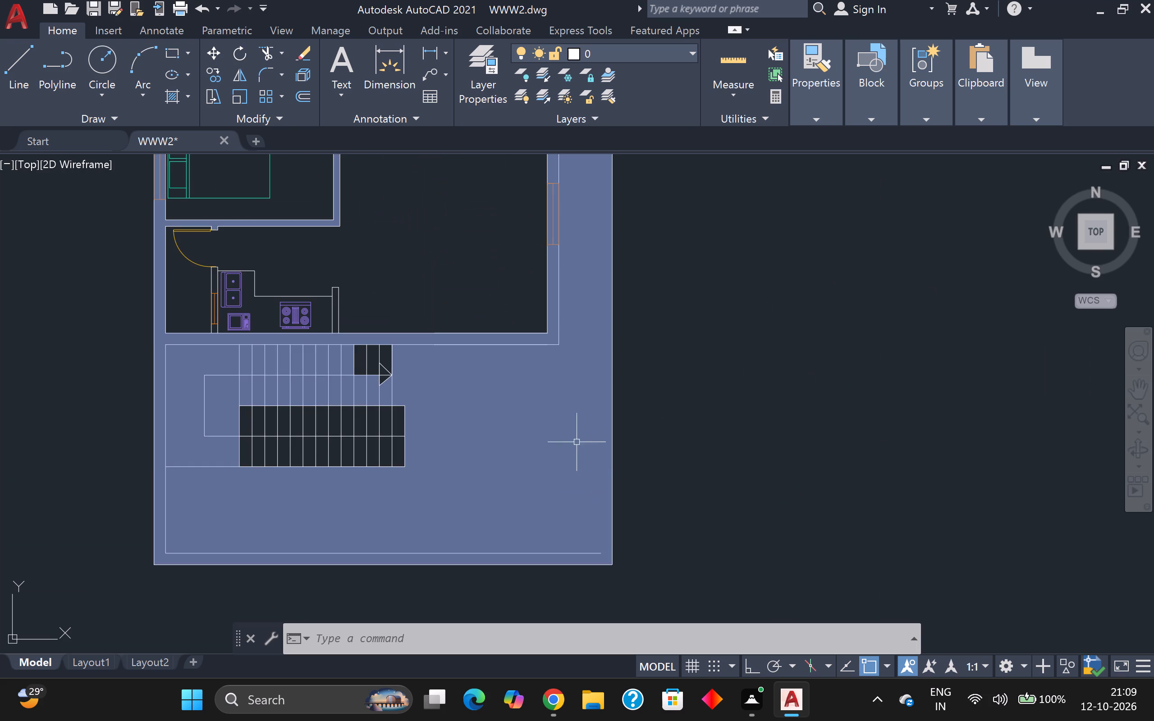
left_click(498, 373)
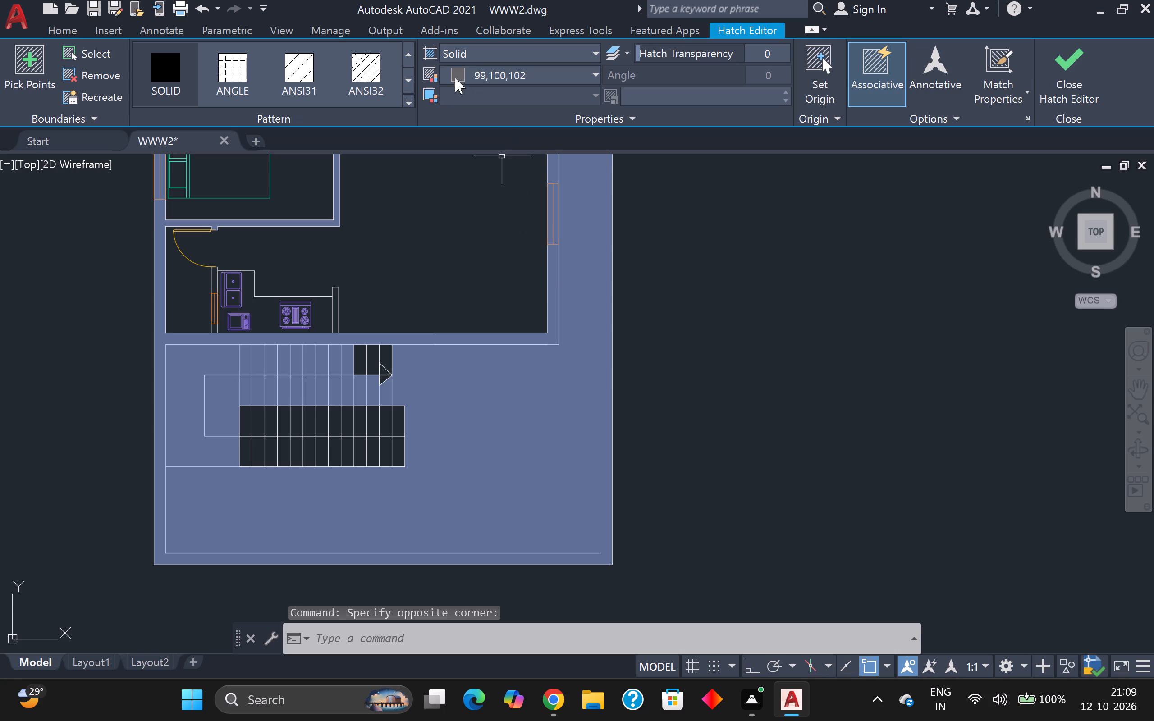
key("Escape")
scroll(551, 171, "down", 1)
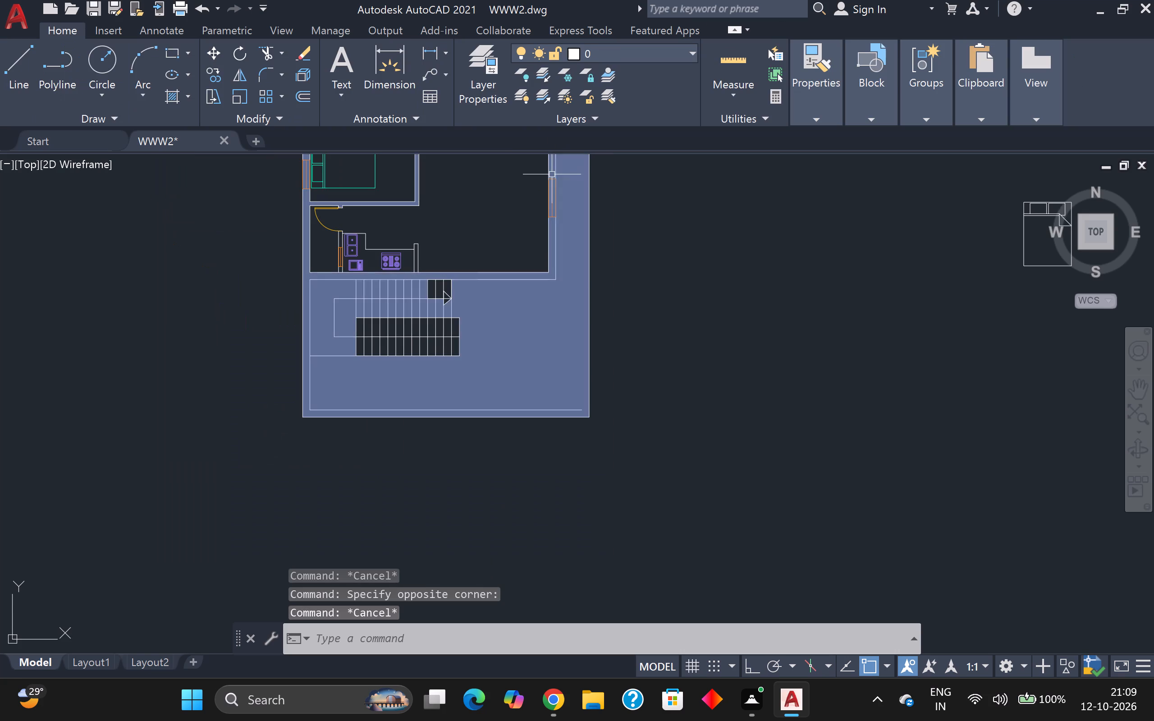
middle_click_drag(552, 176, 507, 628)
scroll(548, 351, "up", 1)
middle_click_drag(543, 312, 540, 670)
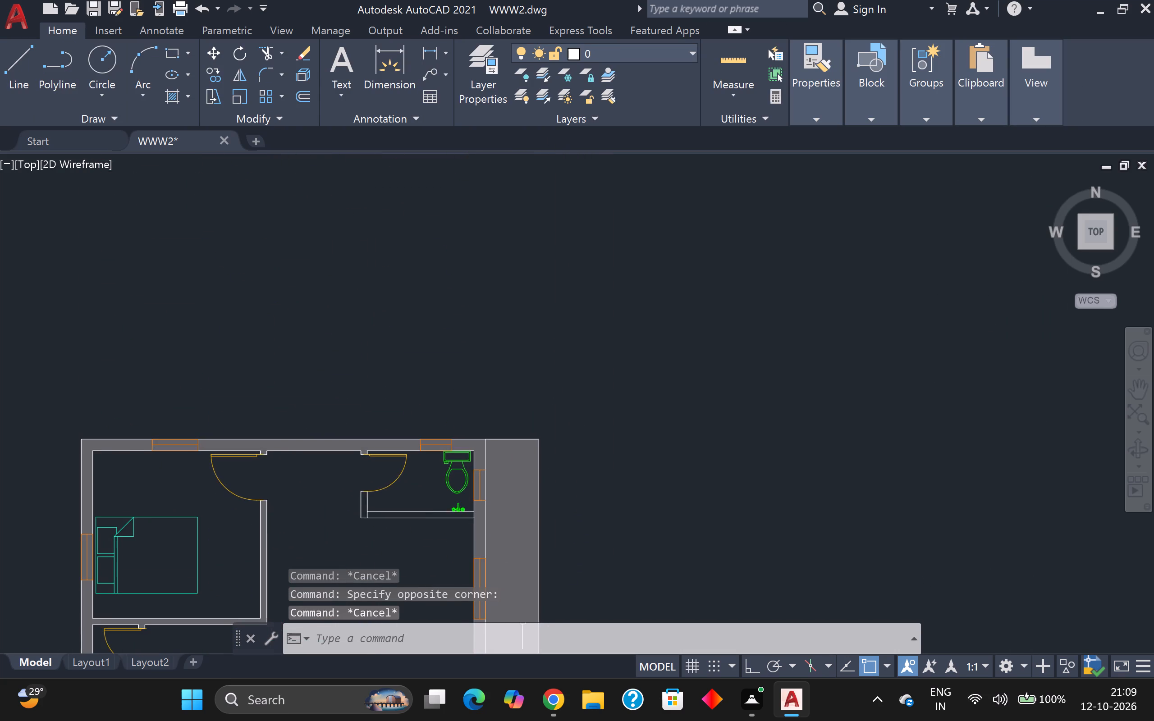
Undo the explode attempt and the last solid hatch covering the lowest unit's walls, the side strip and the staircase area.
scroll(493, 483, "up", 2)
scroll(481, 426, "up", 2)
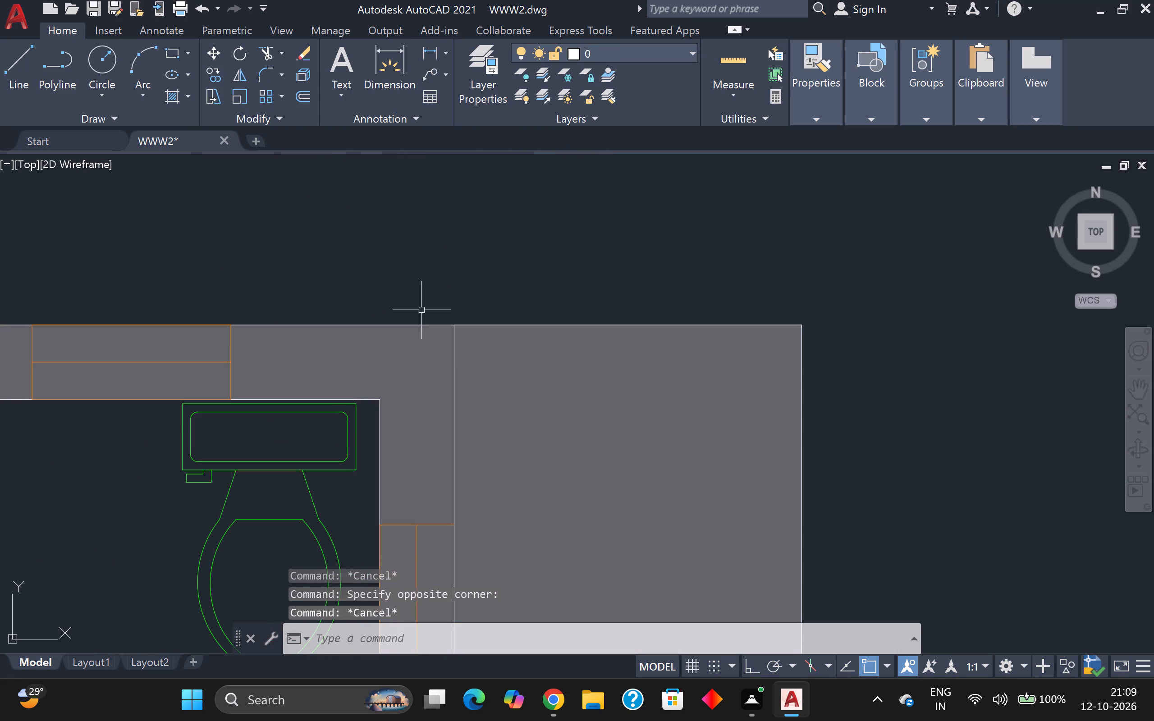
scroll(537, 397, "down", 3)
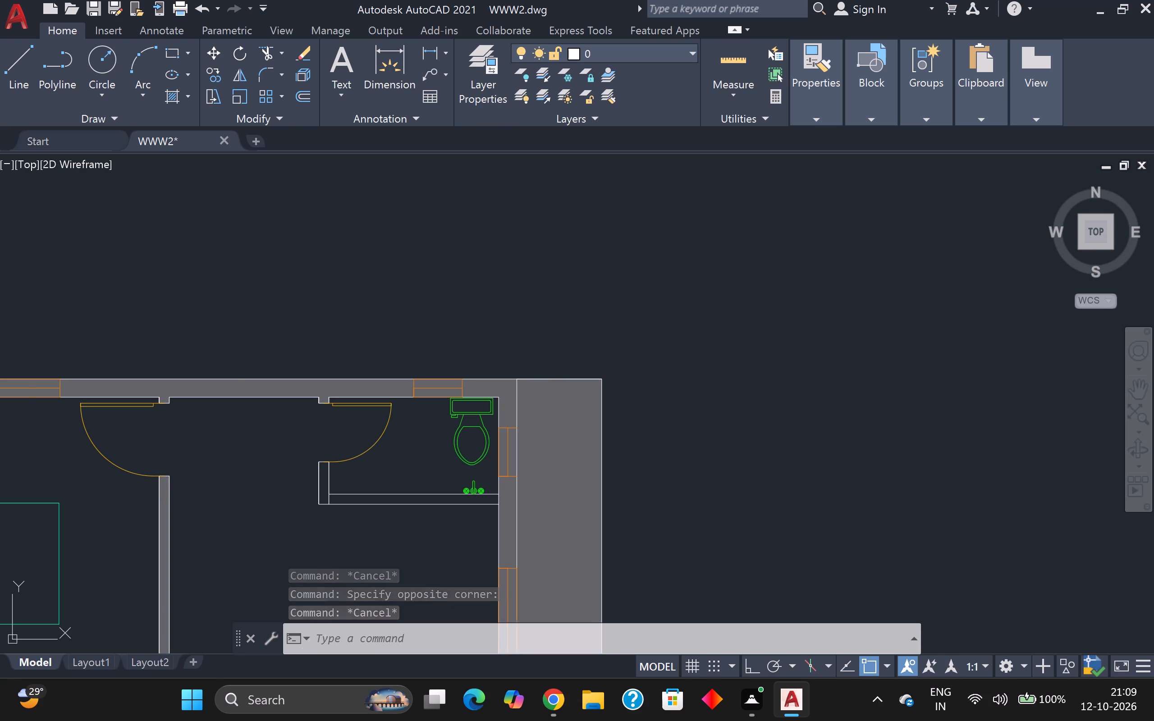
key("ctrl+z")
key("ctrl+z")
key("ctrl+z")
key("ctrl+z")
key("ctrl+z")
key("ctrl+z")
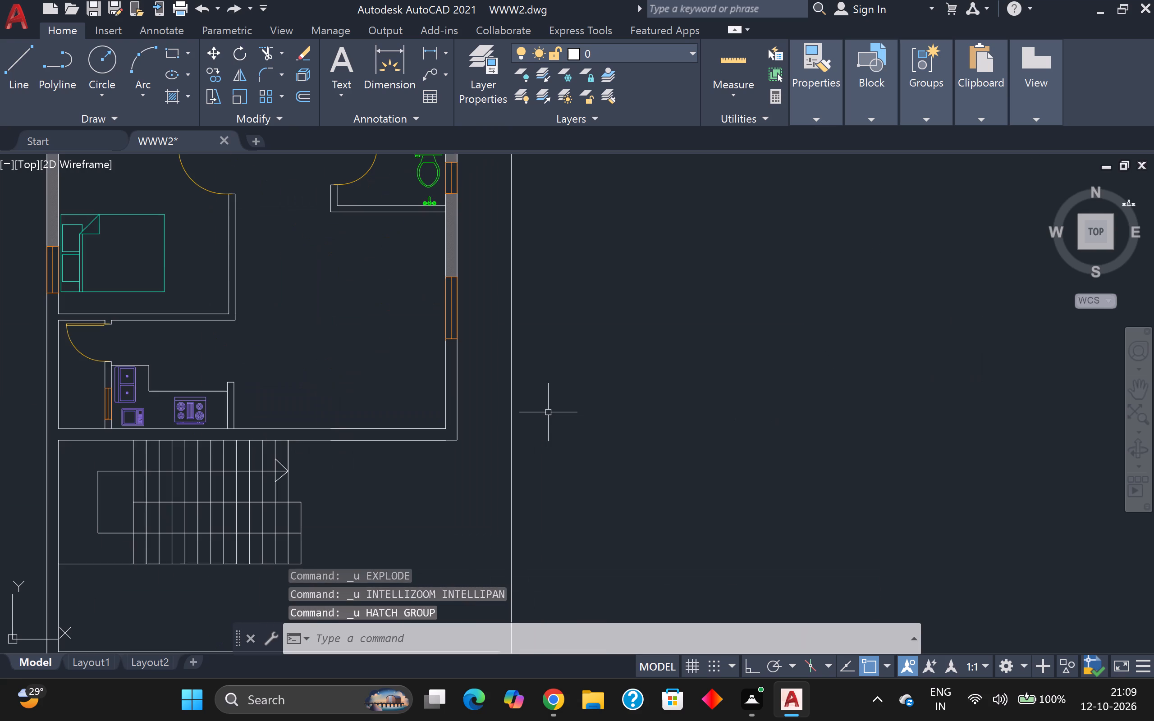
key("z")
scroll(549, 413, "down", 2)
scroll(504, 399, "up", 2)
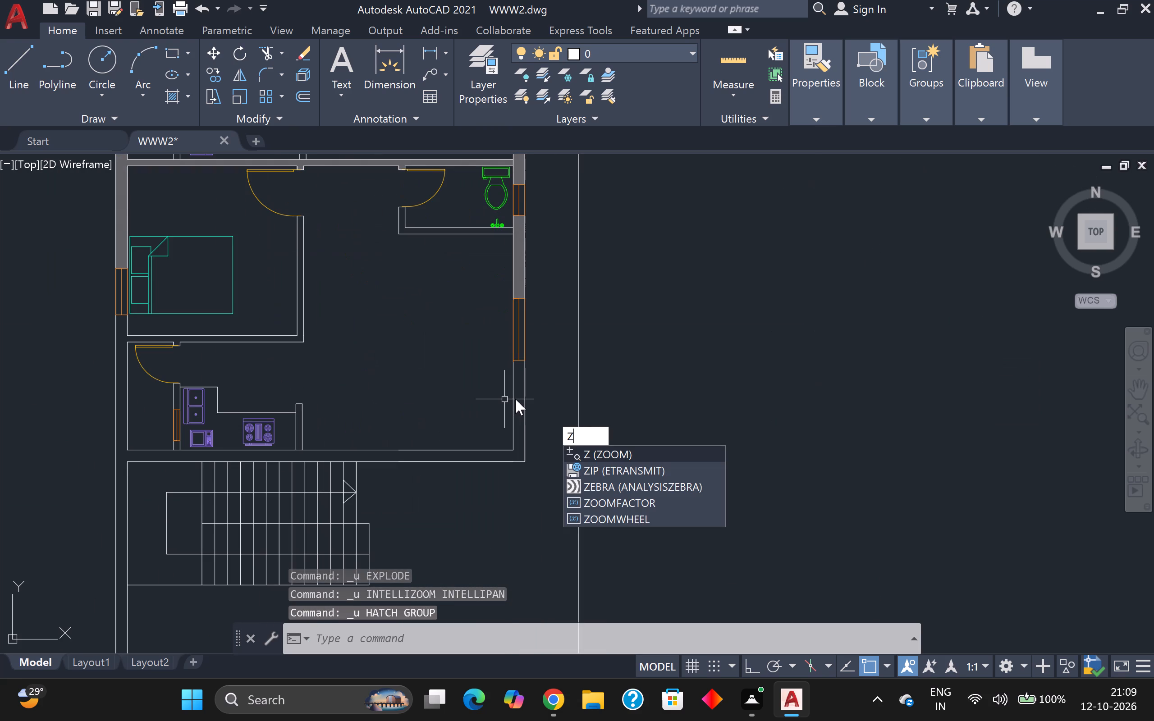
key("Escape")
Draw a short line from the end of the inner south wall line to the outer east boundary line, closing the south-east corner gap.
scroll(499, 411, "down", 1)
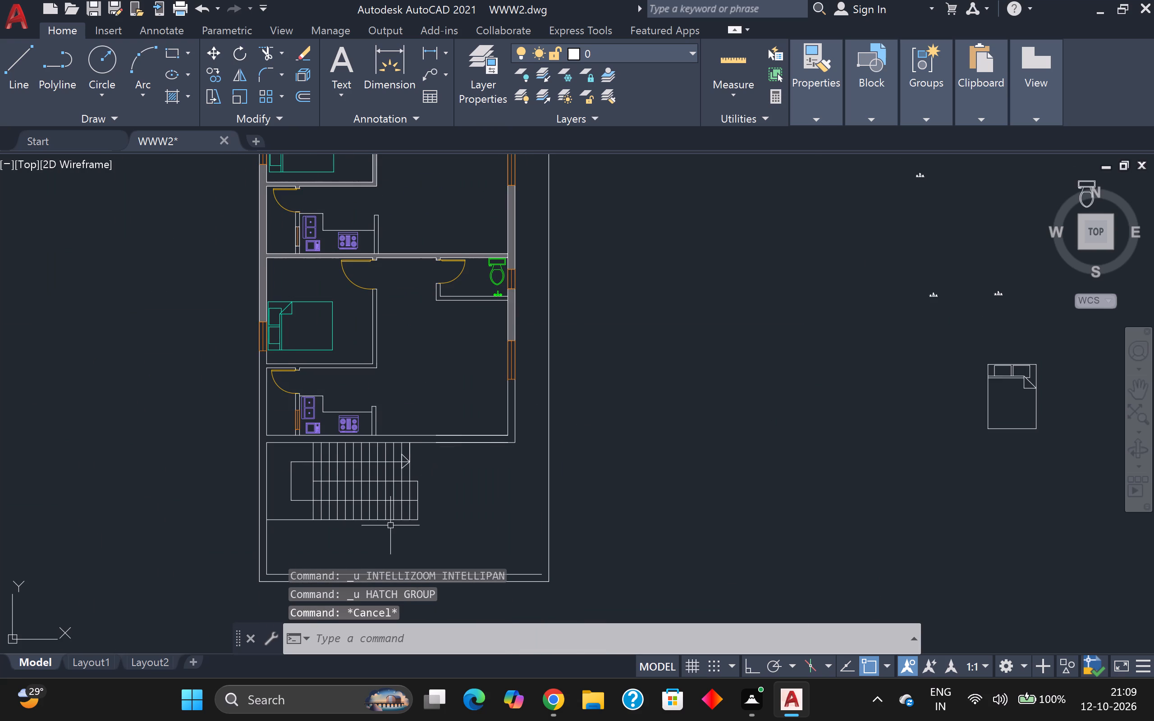
middle_click_drag(390, 524, 385, 429)
scroll(530, 469, "up", 2)
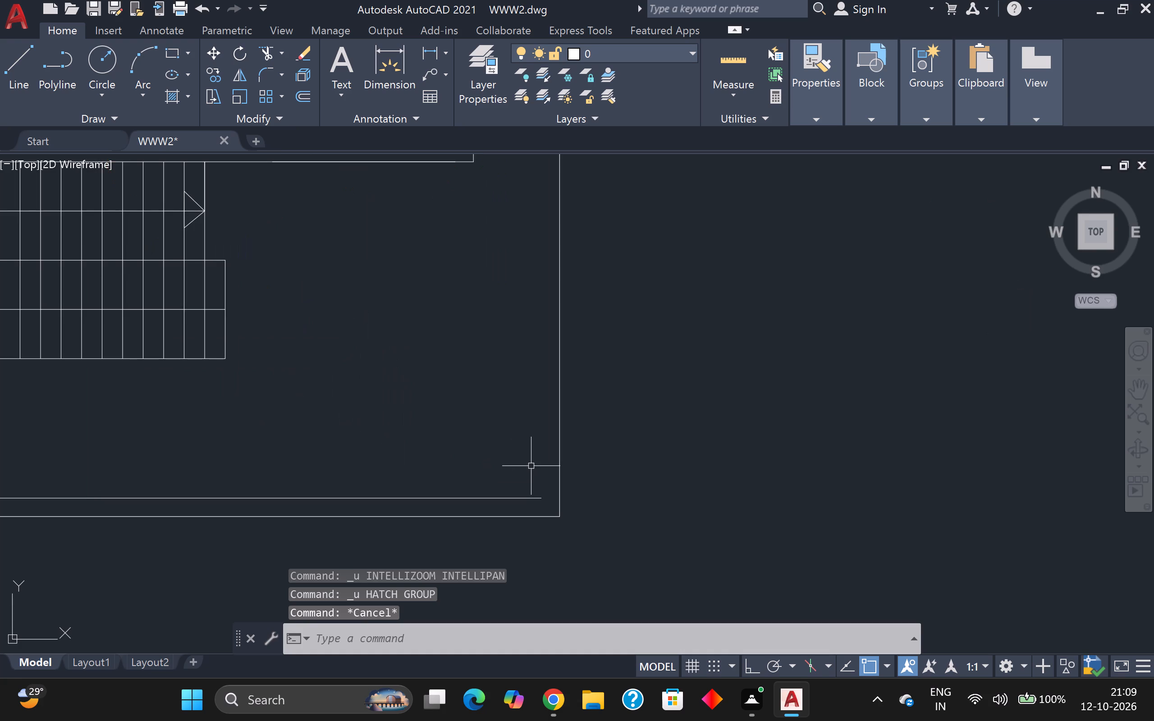
scroll(531, 466, "down", 2)
scroll(531, 466, "up", 2)
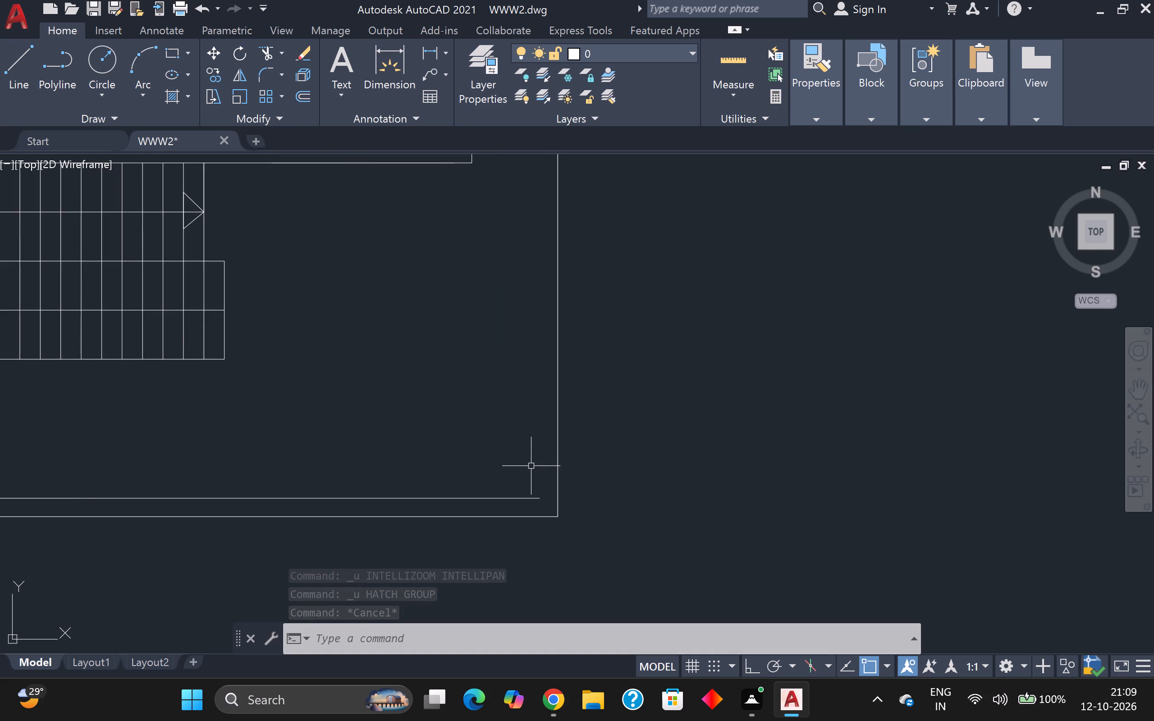
scroll(531, 469, "down", 2)
scroll(531, 476, "up", 2)
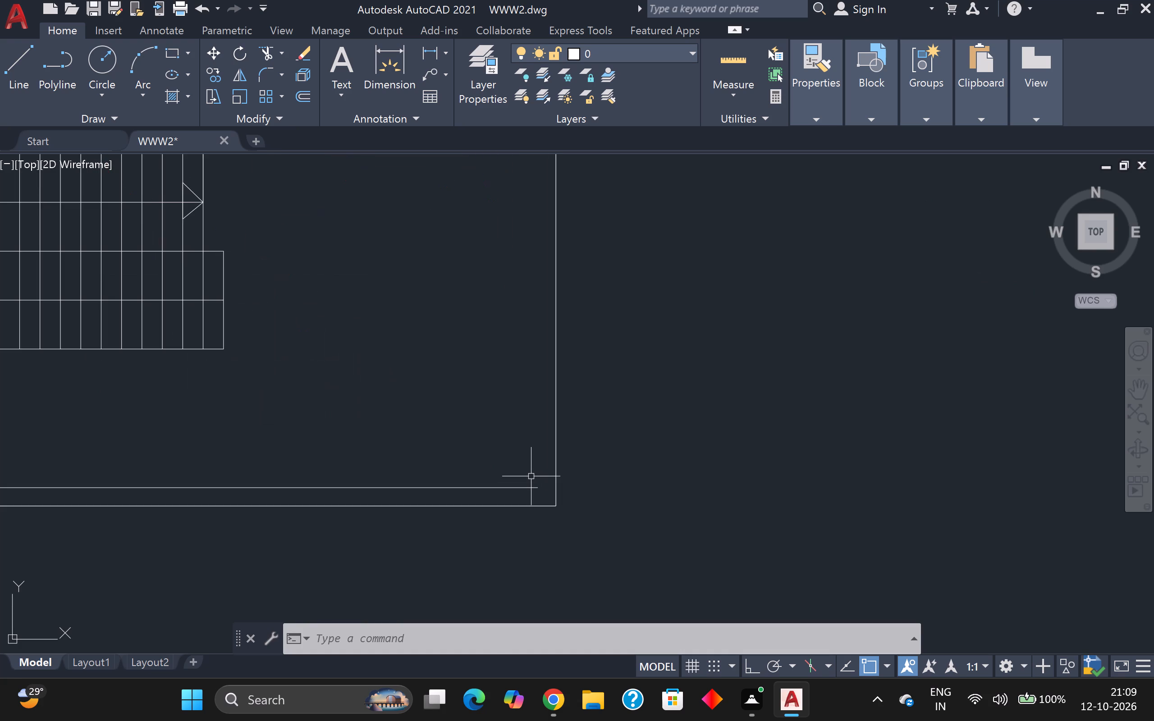
scroll(531, 476, "down", 2)
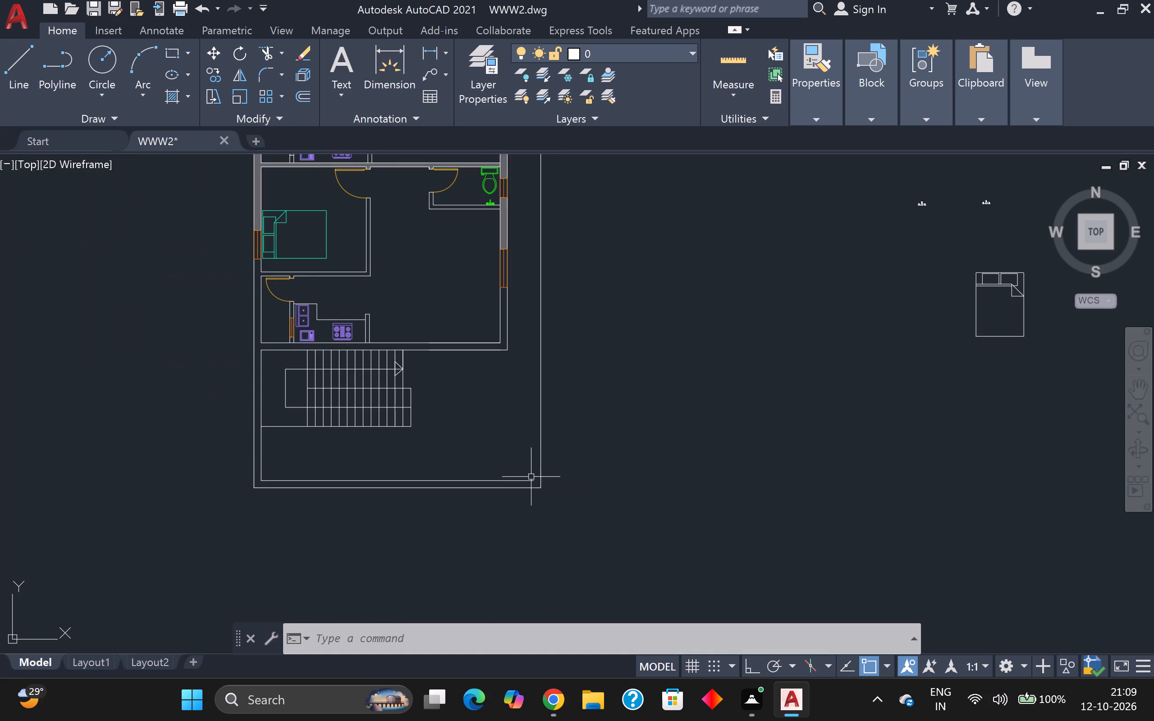
key("l")
key("Return")
scroll(527, 482, "up", 3)
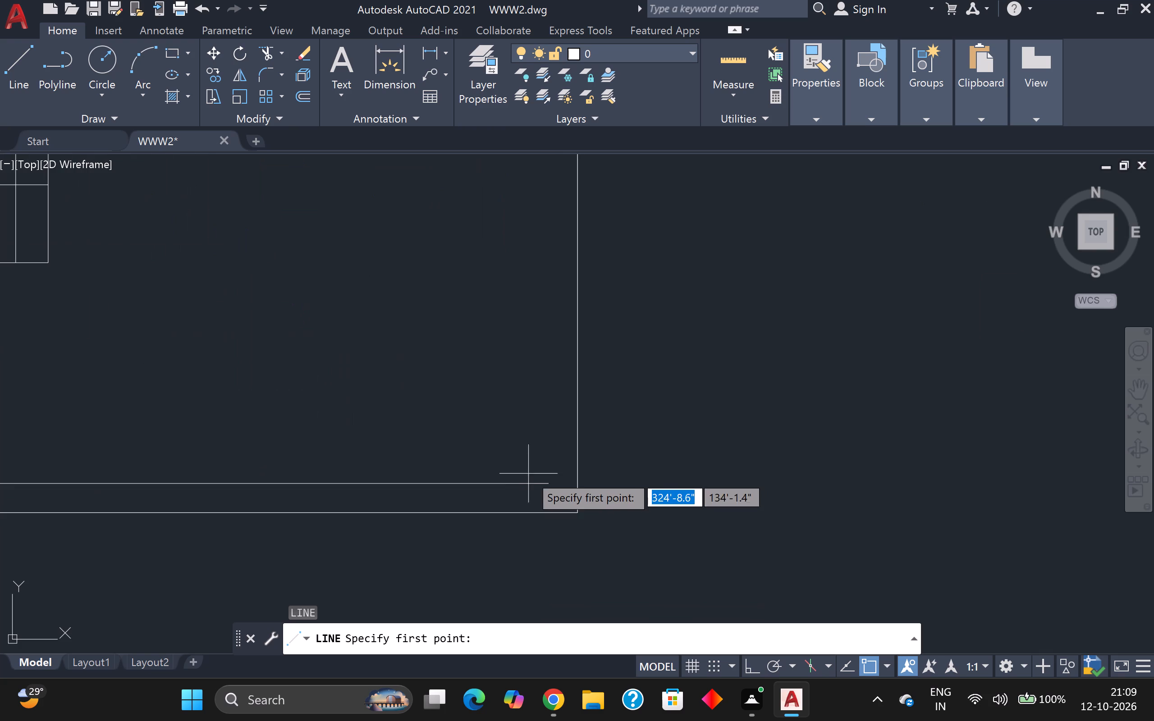
left_click(545, 482)
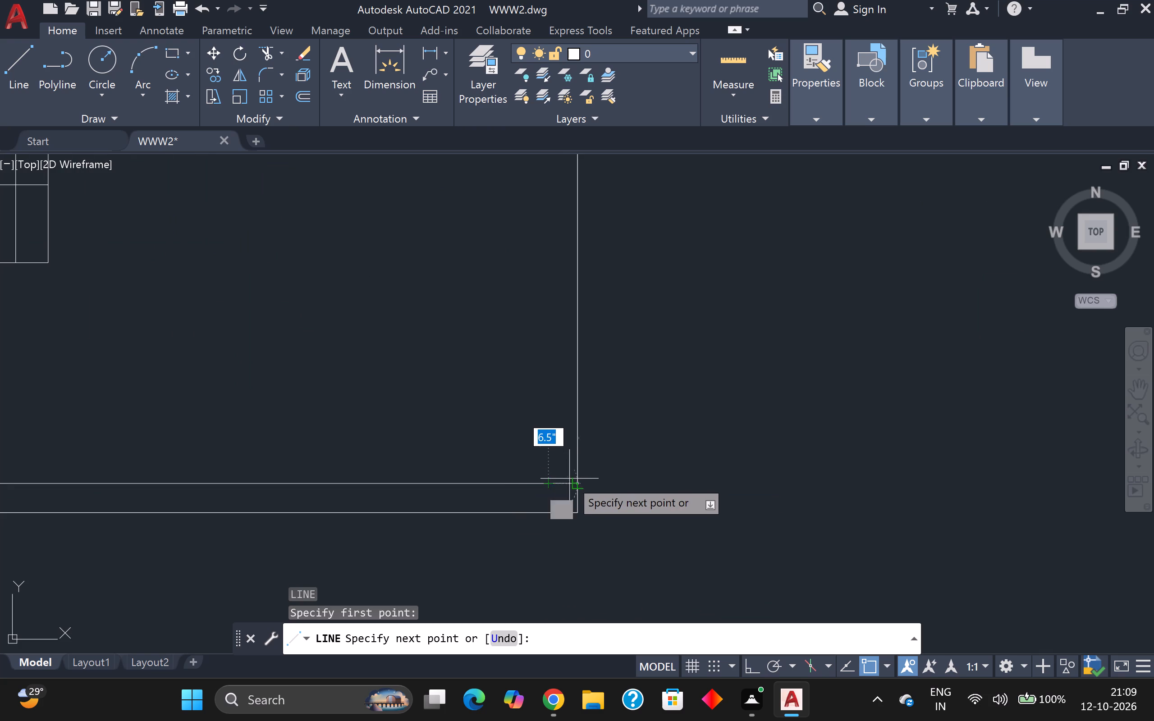
left_click(576, 482)
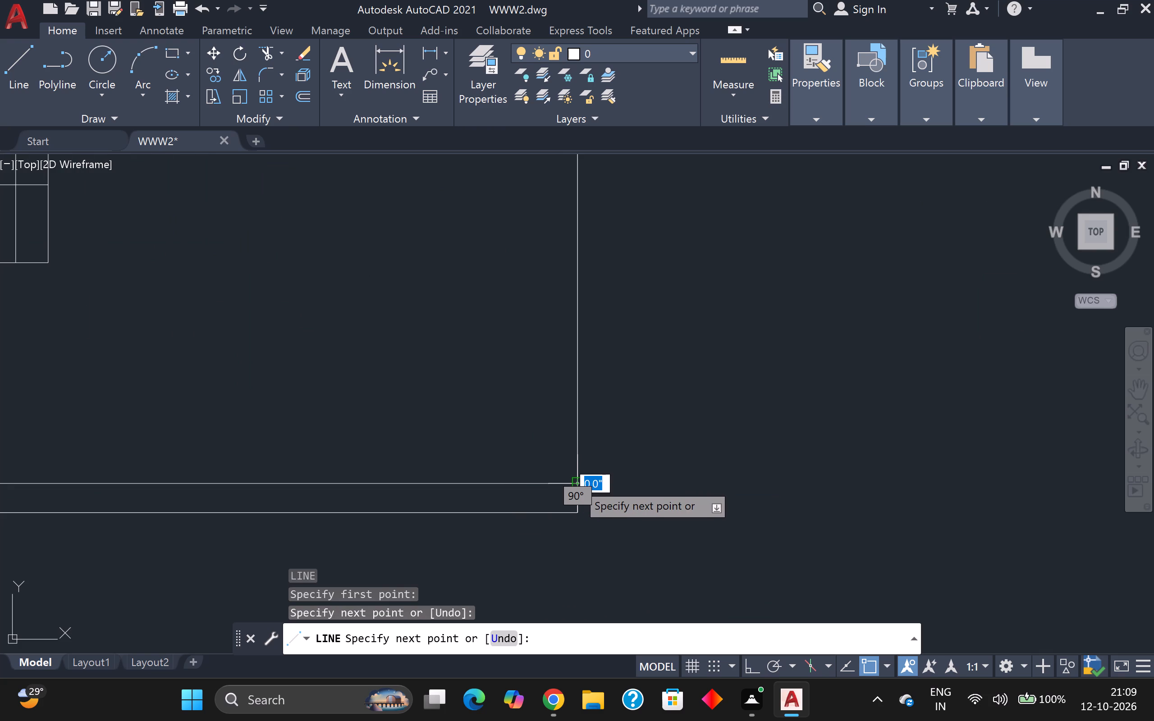
key("Escape")
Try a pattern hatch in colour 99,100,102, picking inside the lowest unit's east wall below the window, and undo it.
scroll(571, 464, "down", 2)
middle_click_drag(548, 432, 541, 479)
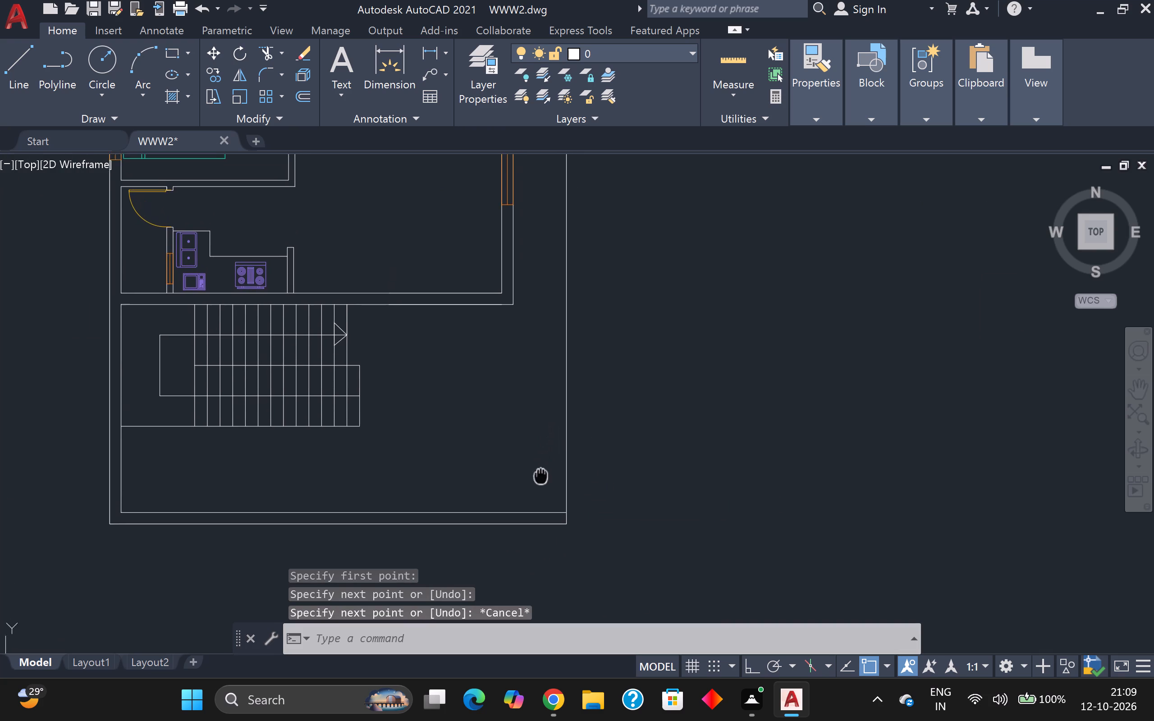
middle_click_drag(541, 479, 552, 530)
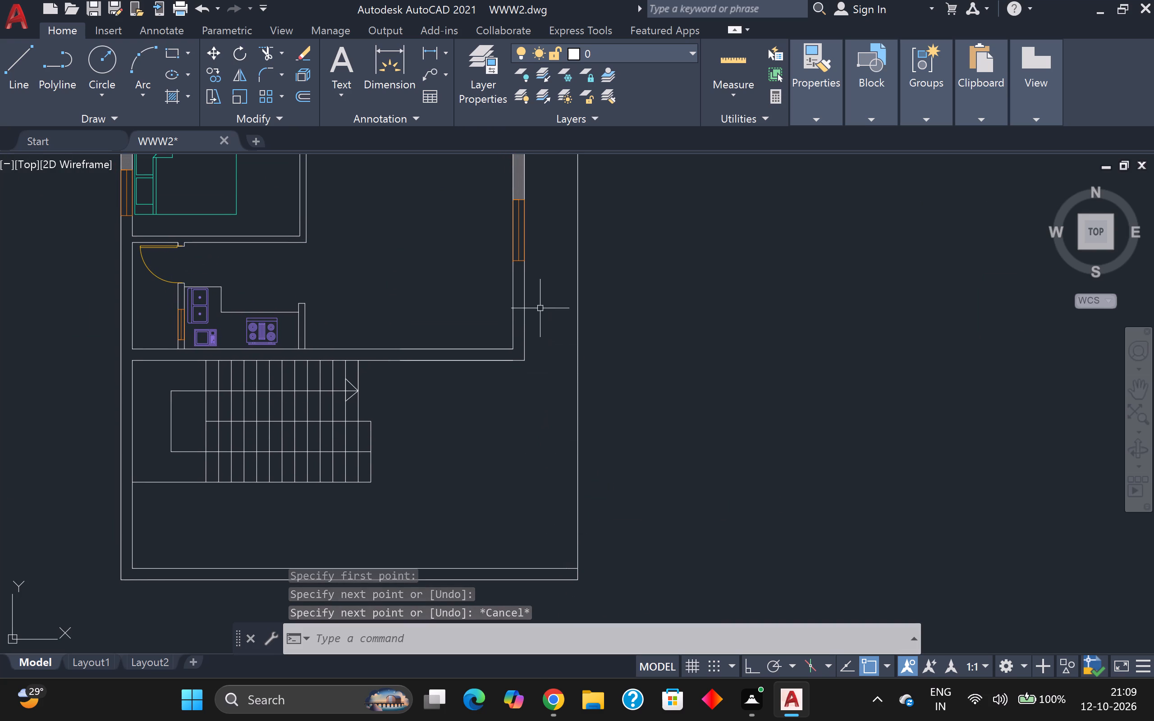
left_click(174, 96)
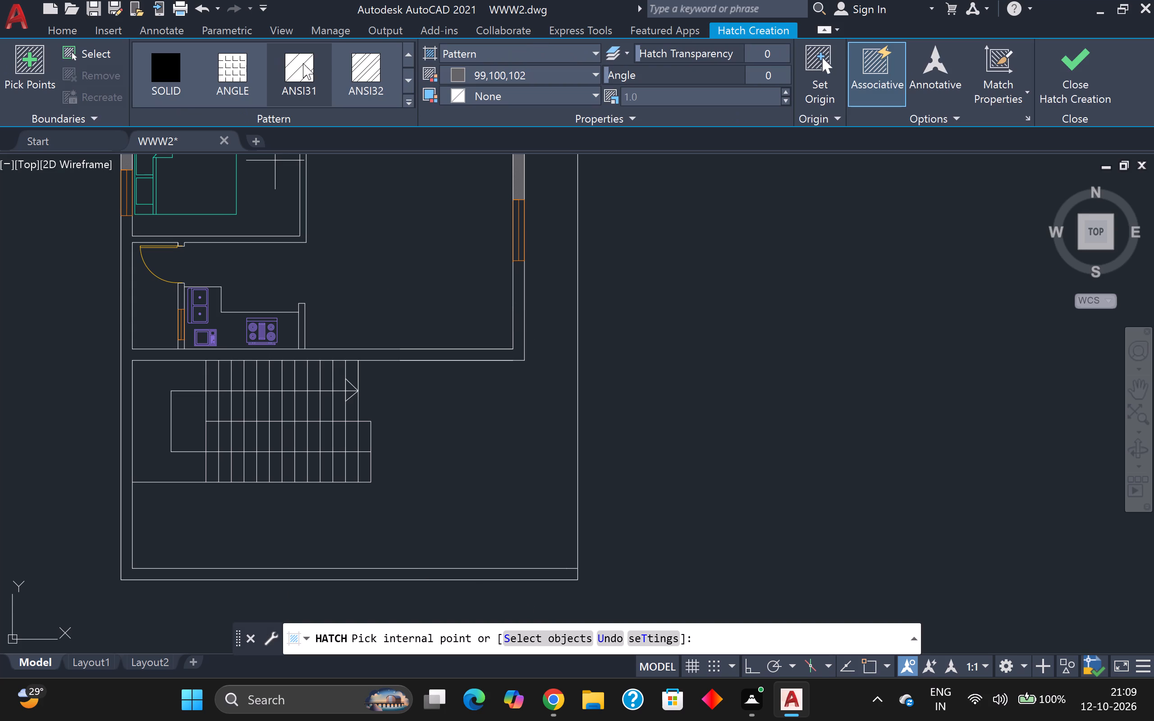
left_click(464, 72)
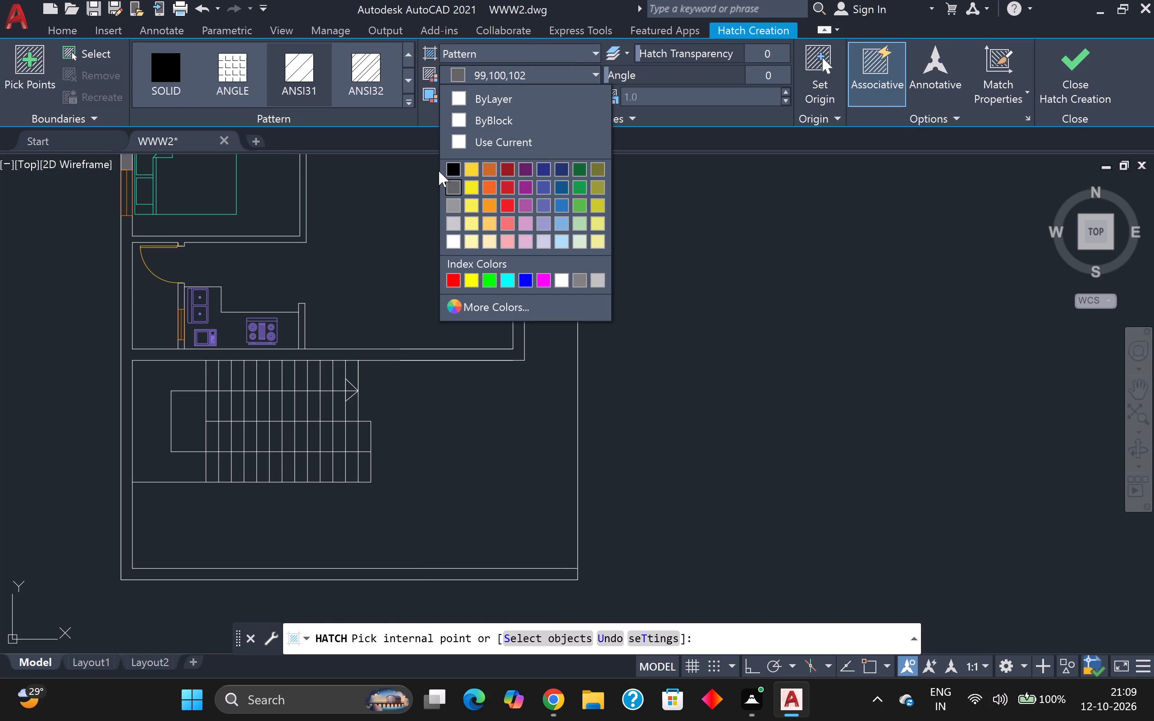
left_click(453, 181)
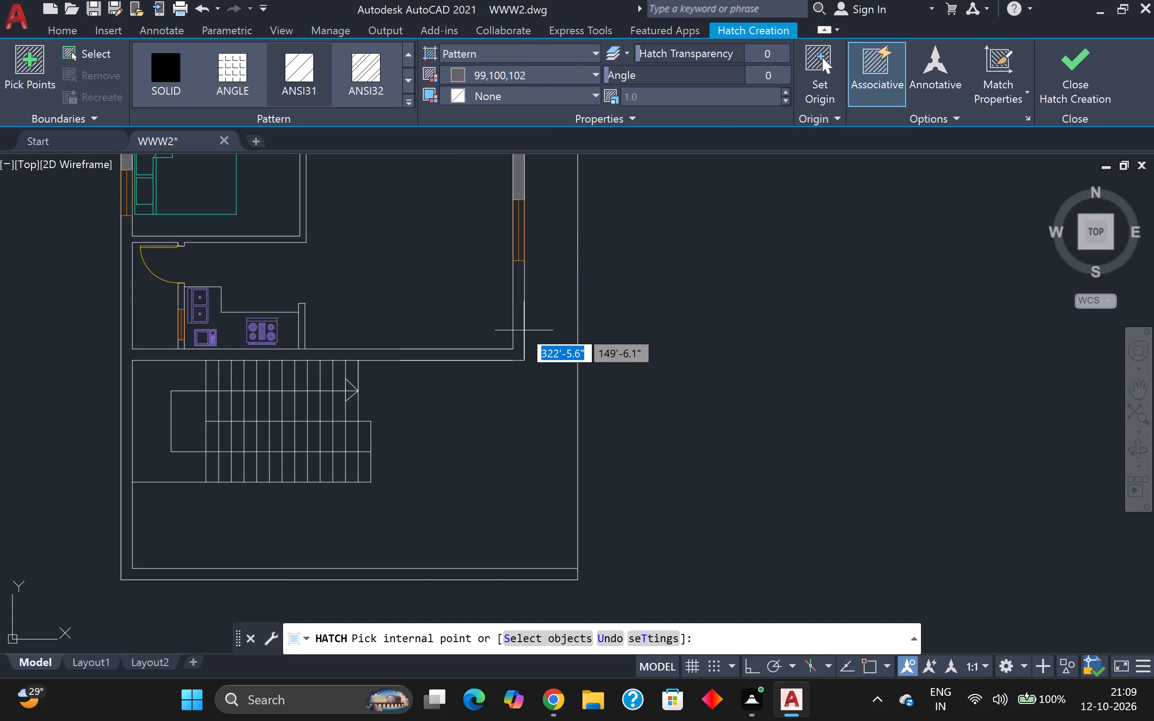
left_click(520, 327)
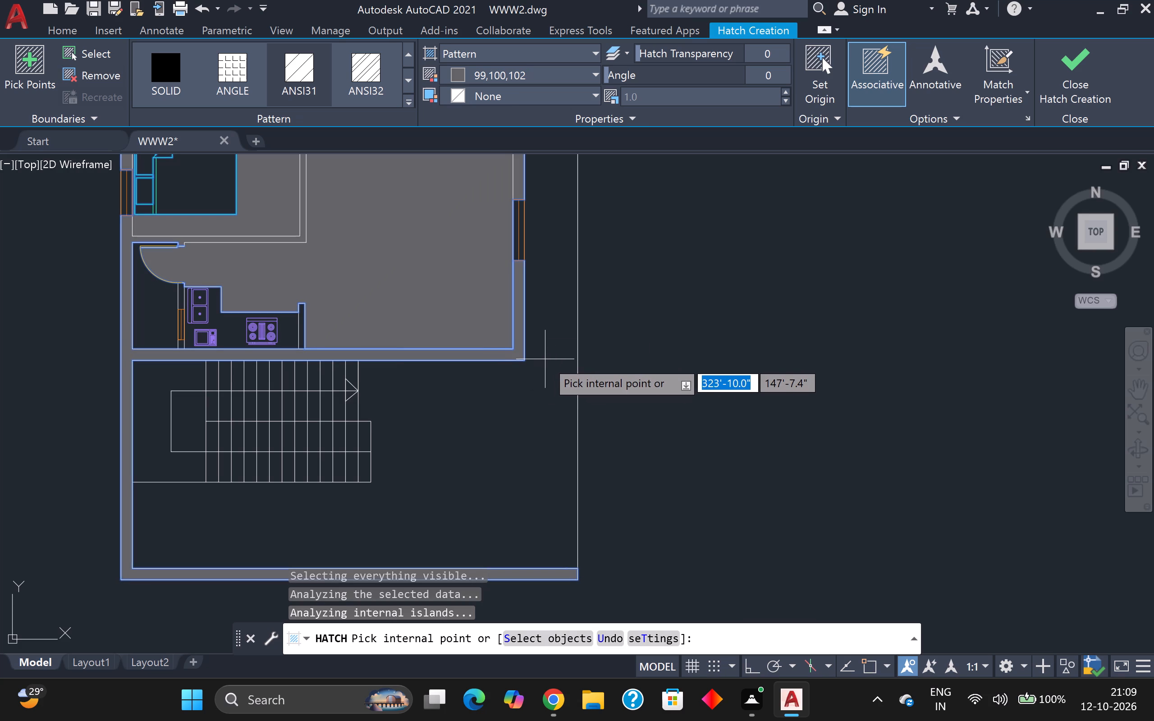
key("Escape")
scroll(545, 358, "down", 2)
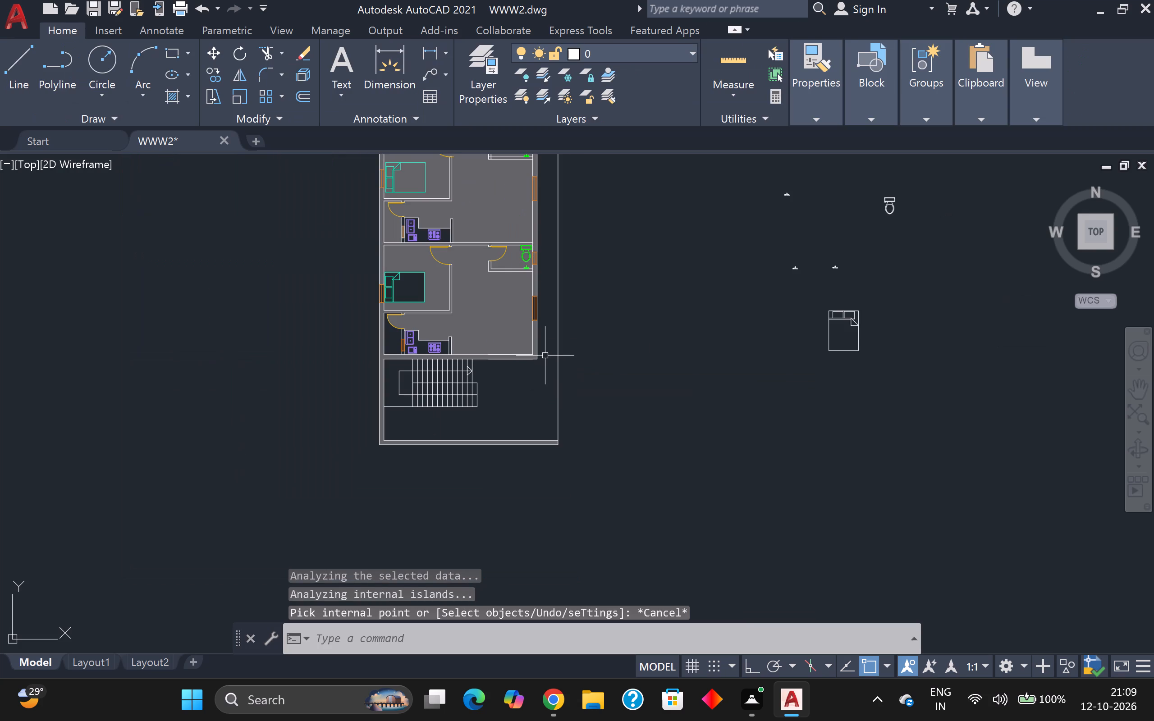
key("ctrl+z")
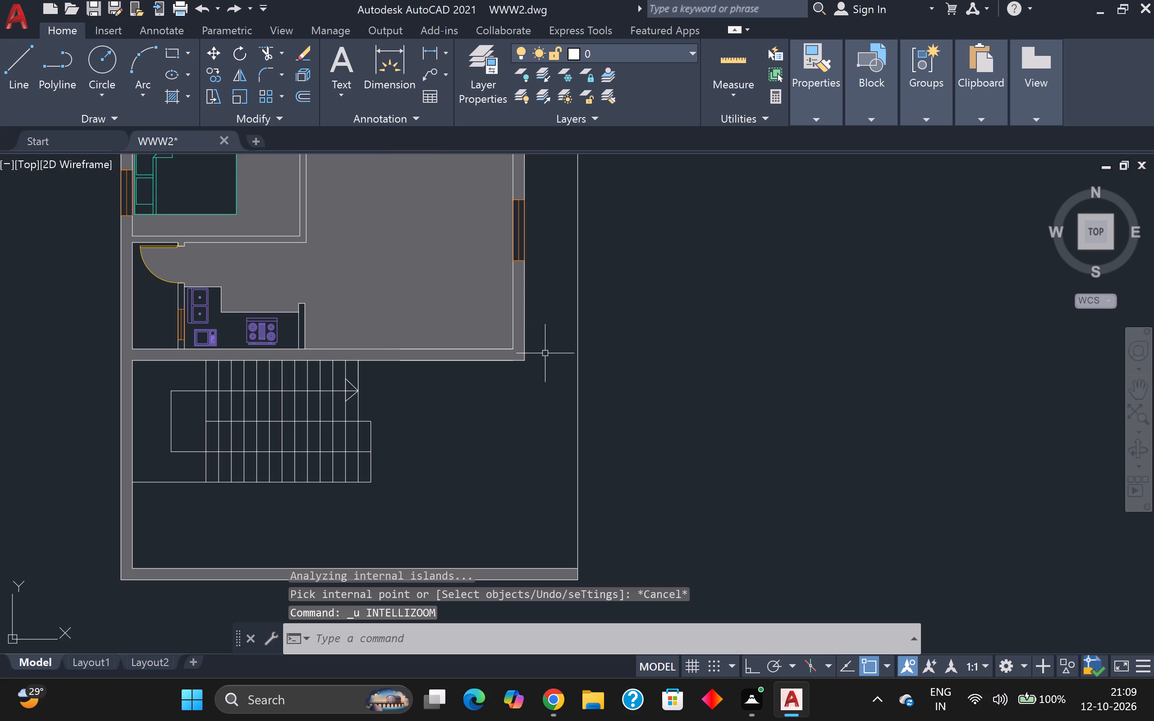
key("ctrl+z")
Apply a pattern hatch in colour 99,100,102 at scale 1.0, picking inside the lowest unit's bedroom partition wall.
middle_click_drag(546, 352, 554, 472)
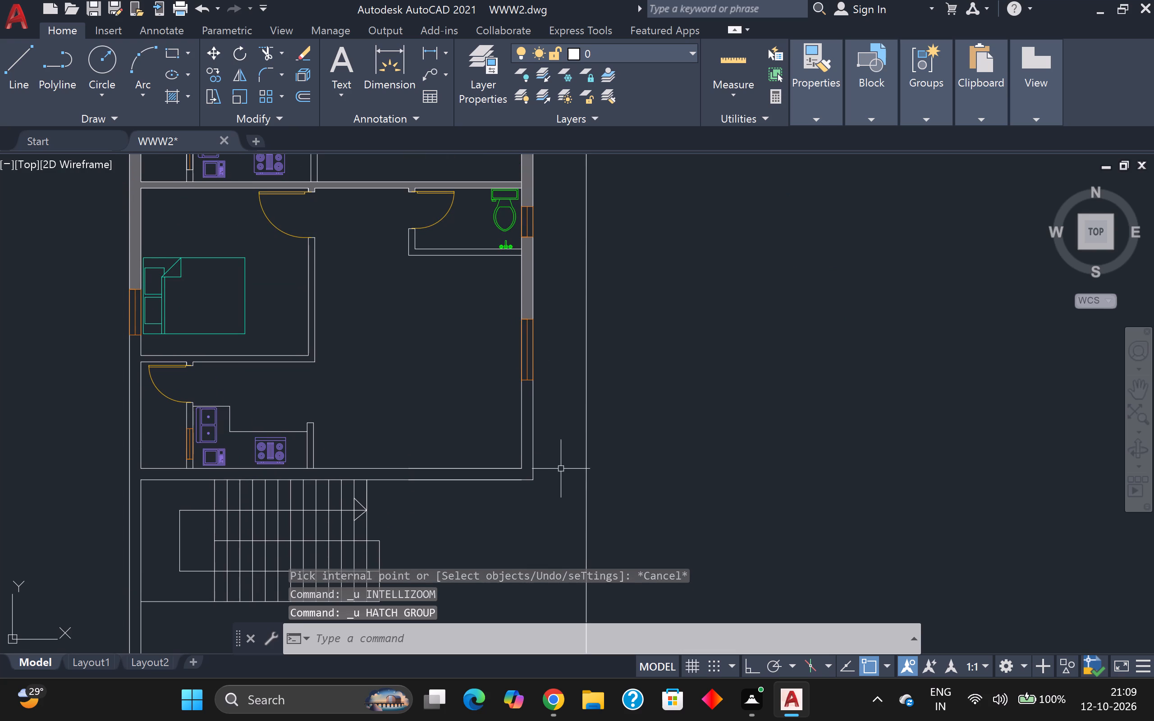
scroll(327, 319, "up", 3)
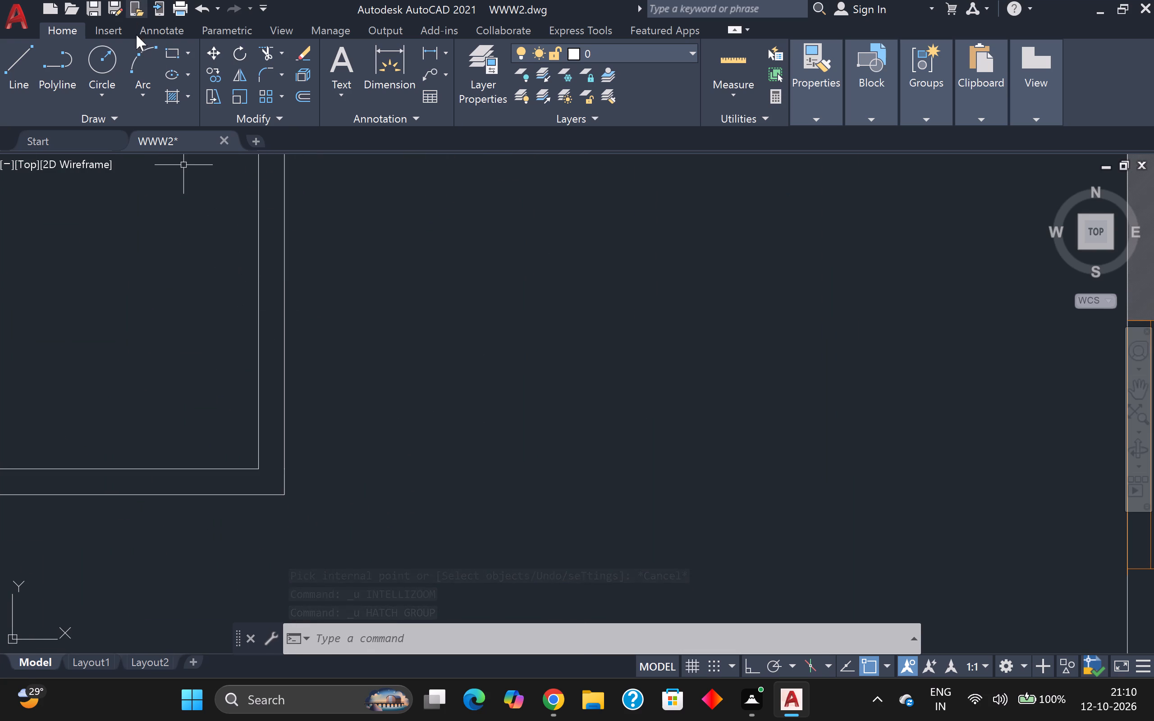
left_click(168, 94)
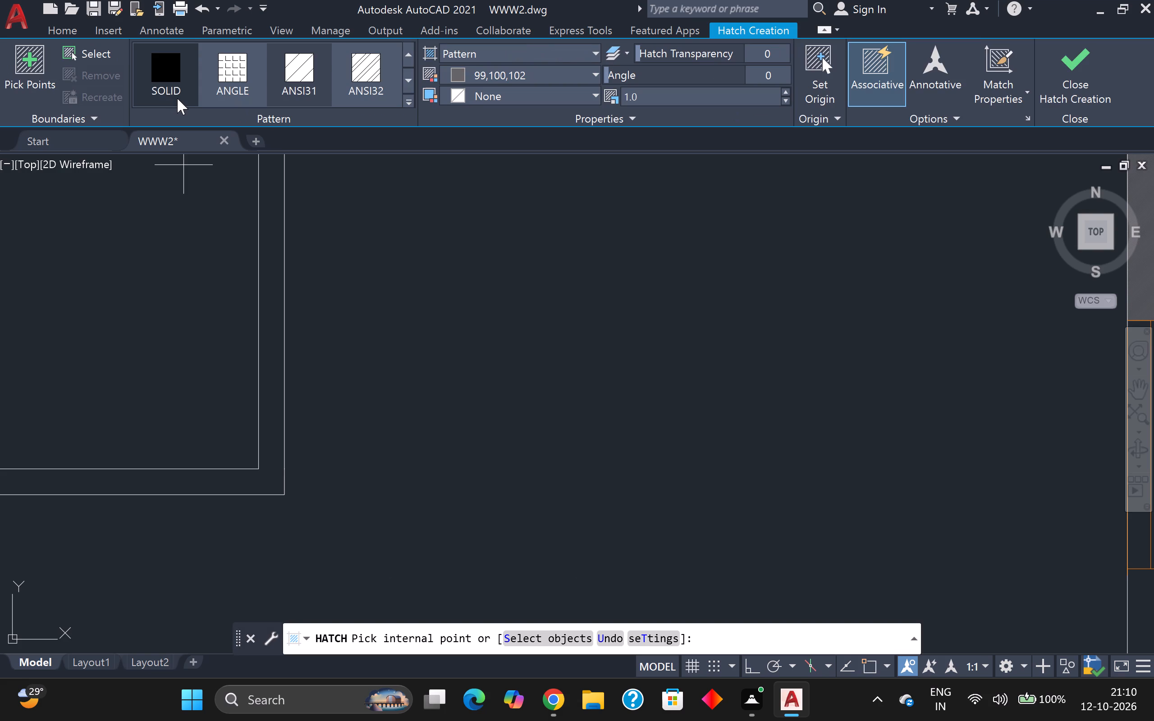
left_click(466, 68)
left_click(457, 184)
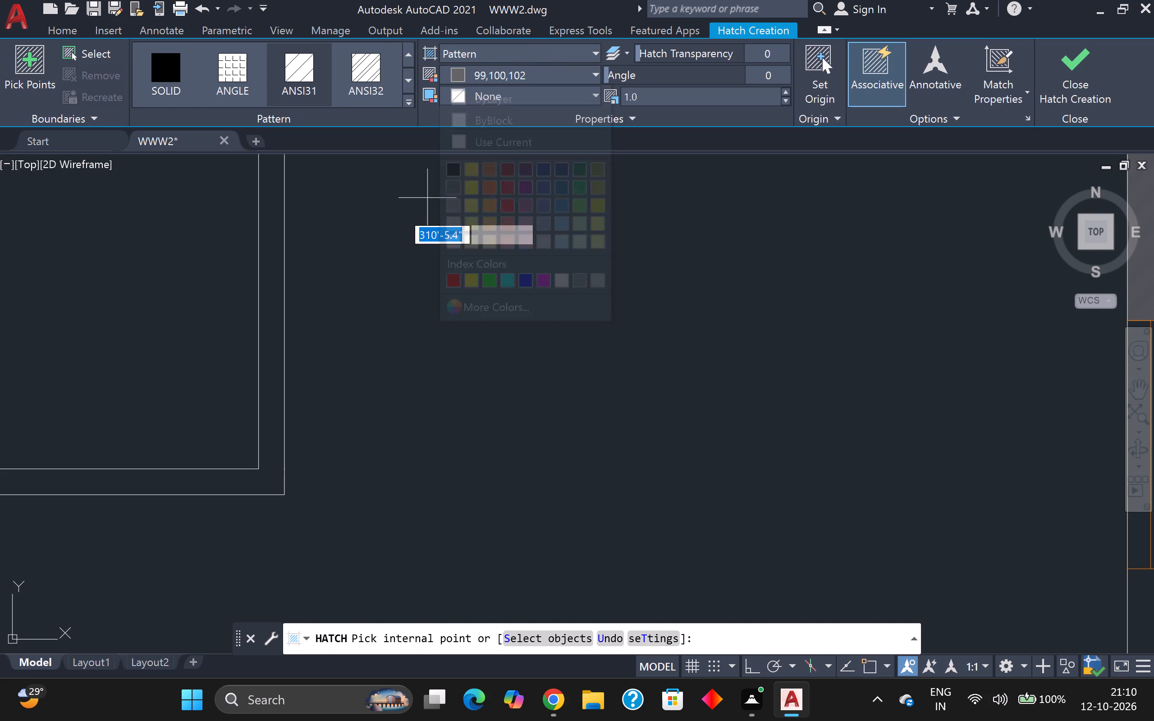
left_click(279, 255)
scroll(279, 254, "down", 2)
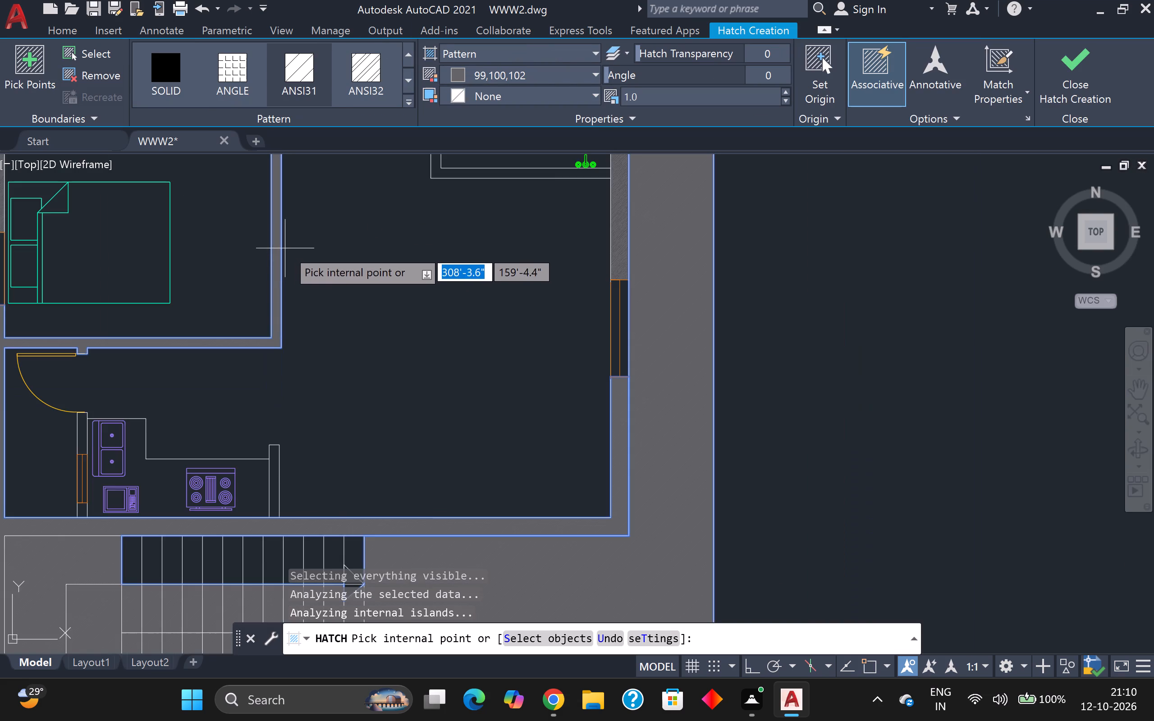
scroll(314, 246, "down", 2)
middle_click_drag(339, 263, 358, 186)
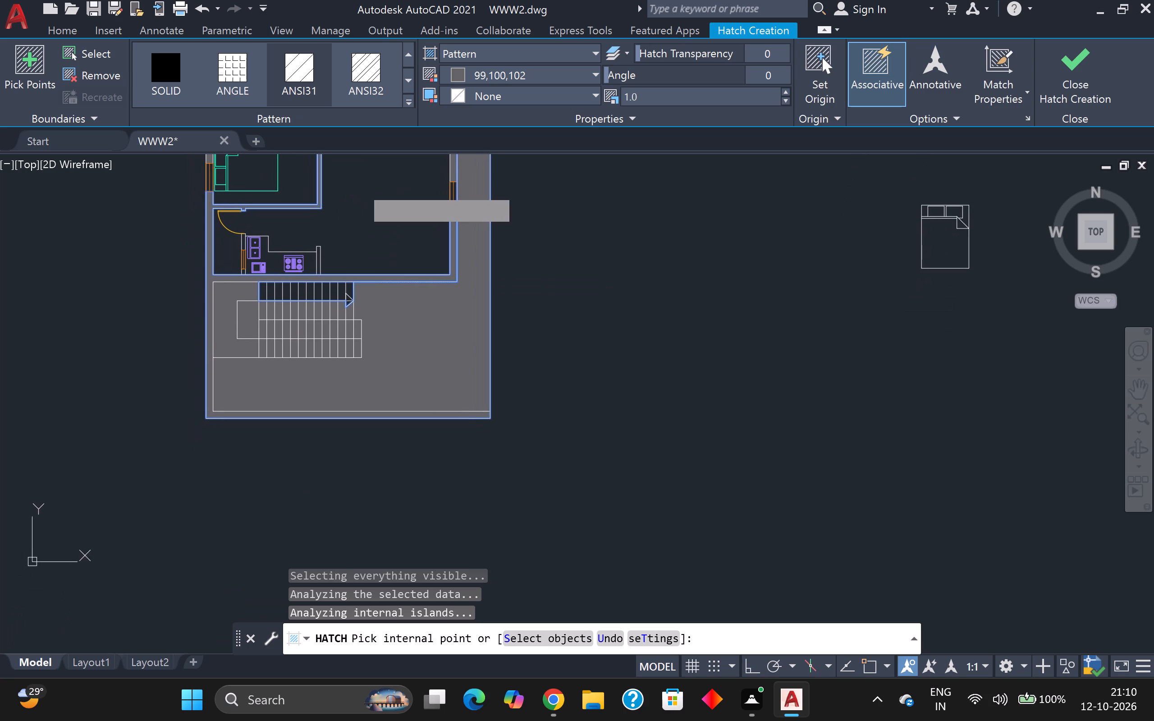
scroll(451, 291, "up", 2)
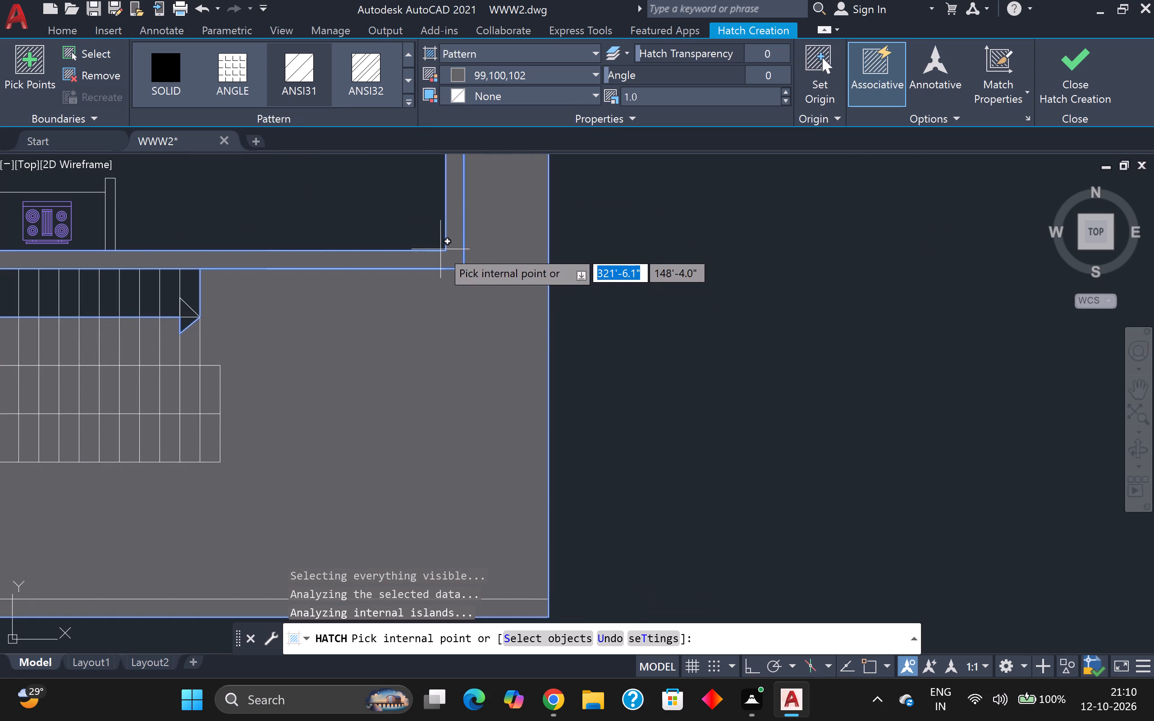
key("Escape")
Examine the extent of the pattern hatch around the staircase and its lines at the plan's south-east corner.
scroll(439, 248, "down", 3)
scroll(438, 247, "up", 1)
middle_click_drag(438, 246, 438, 282)
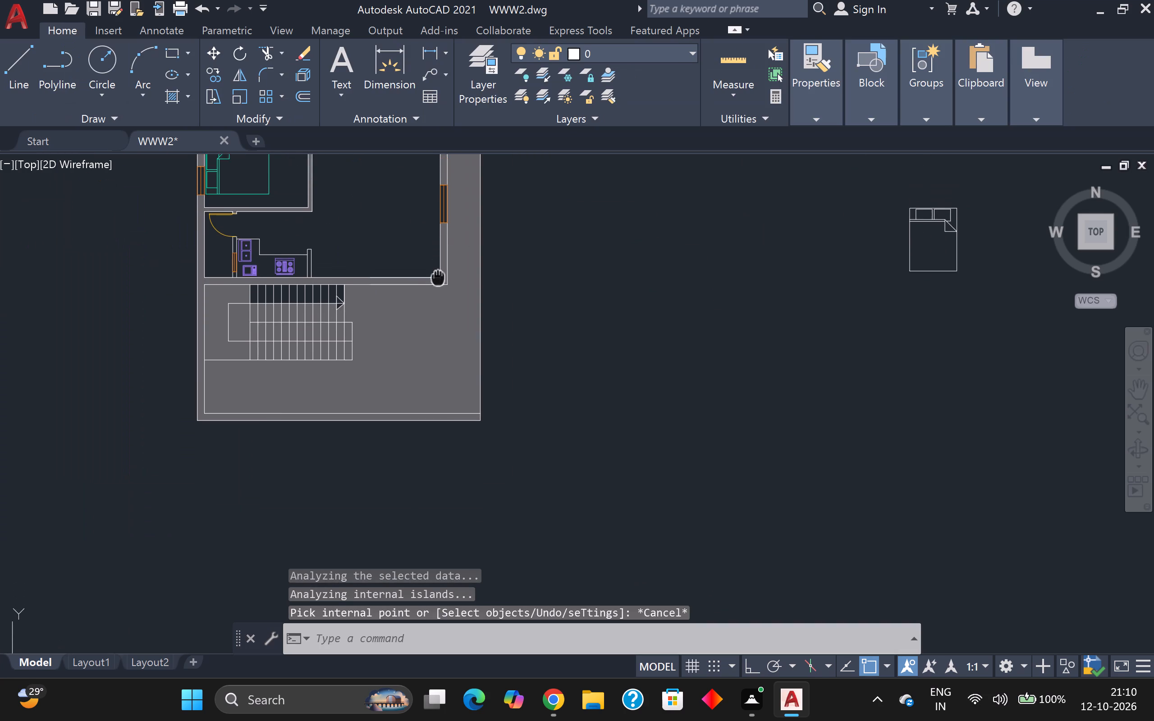
middle_click_drag(438, 282, 449, 302)
scroll(277, 304, "up", 1)
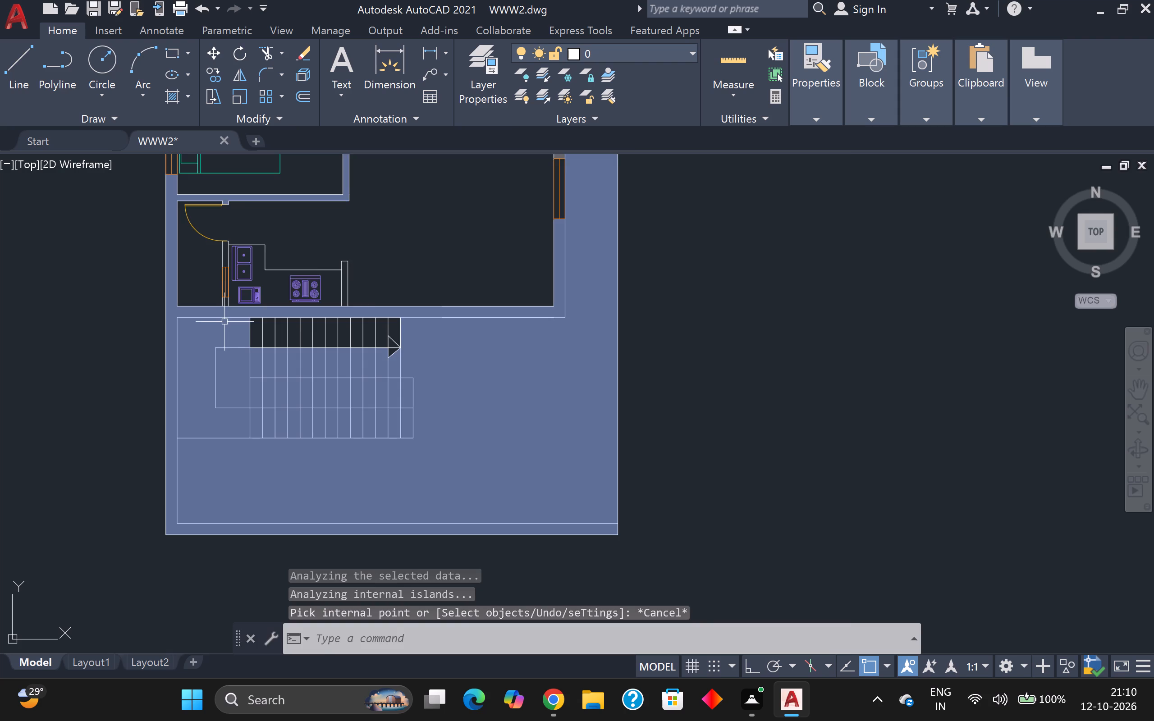
scroll(224, 320, "up", 1)
middle_click_drag(224, 320, 422, 259)
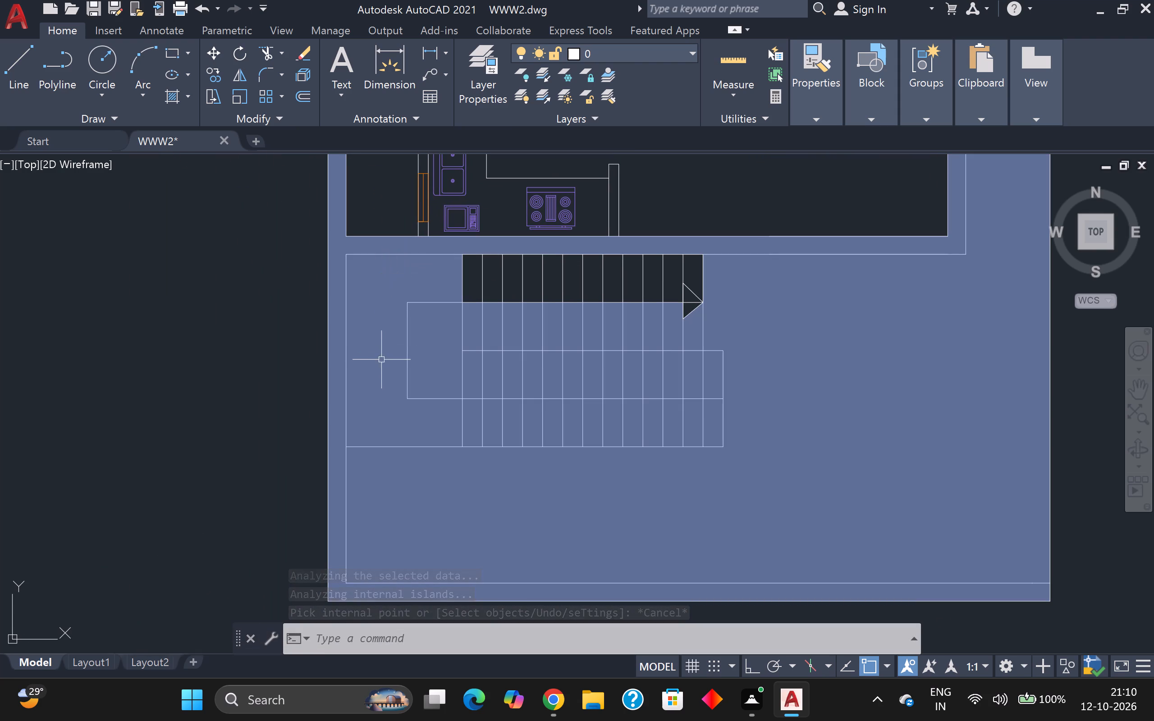
scroll(372, 357, "down", 1)
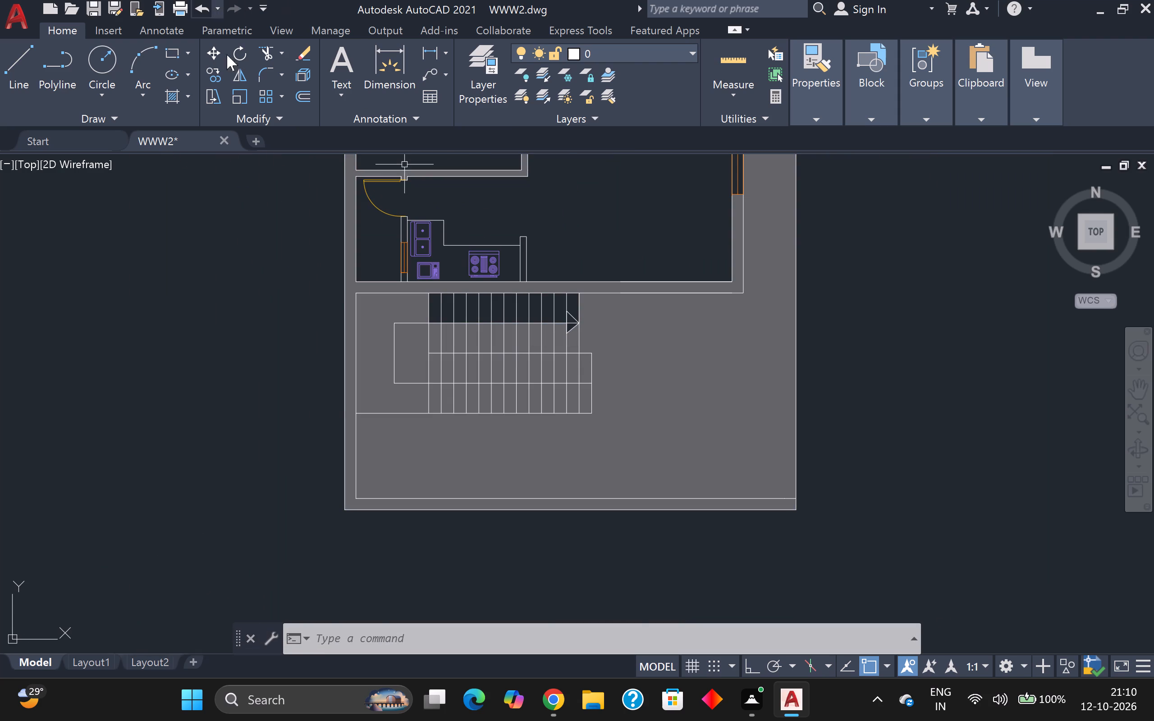
scroll(806, 507, "up", 3)
scroll(749, 471, "up", 2)
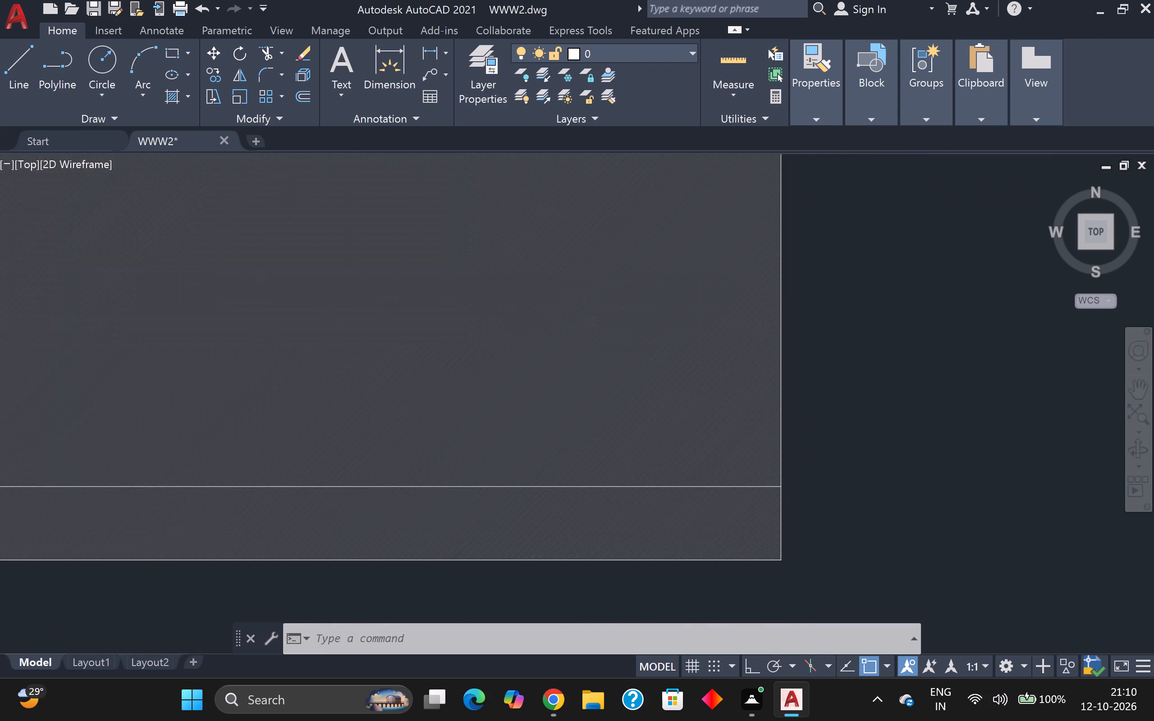
scroll(792, 495, "up", 9)
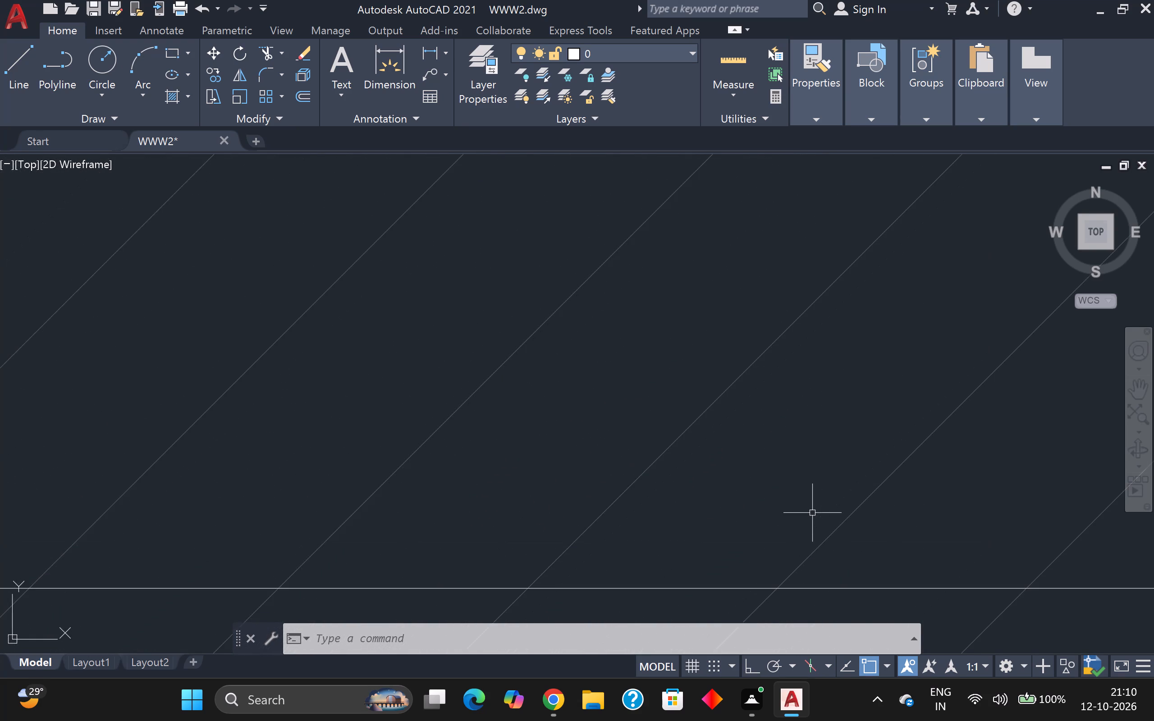
scroll(812, 513, "up", 2)
scroll(813, 509, "down", 17)
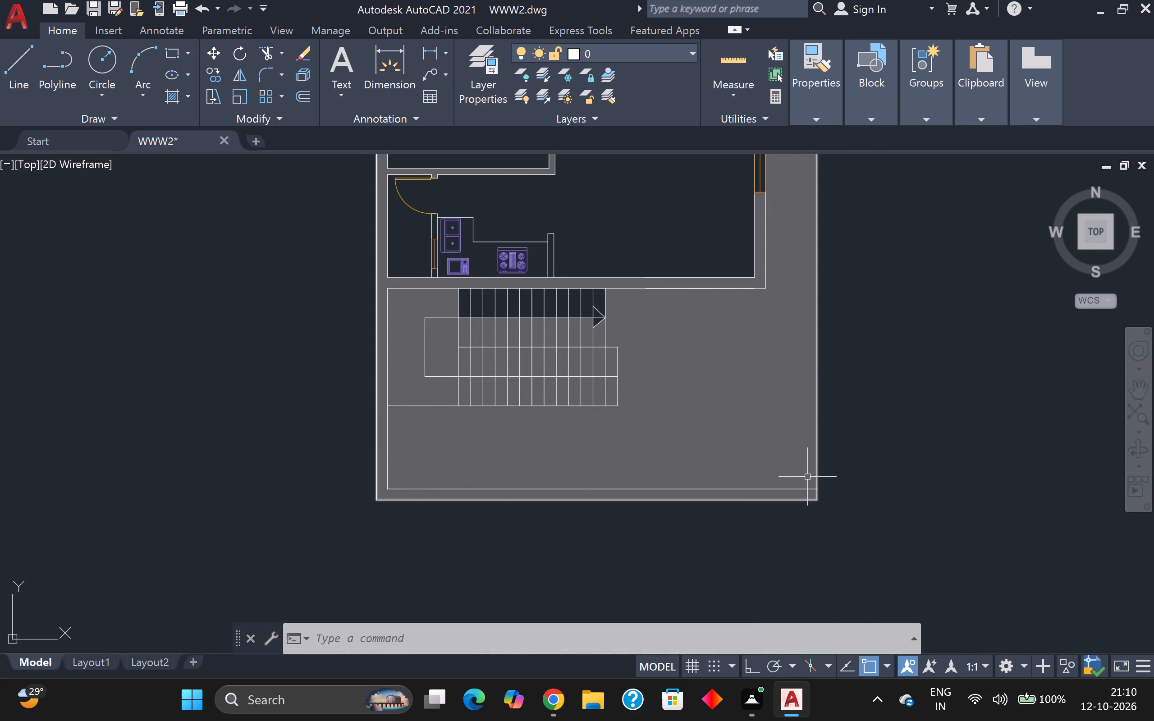
Undo the last pattern hatch, which covers the yard around the staircase and the east strip.
scroll(797, 472, "up", 2)
key("ctrl+z")
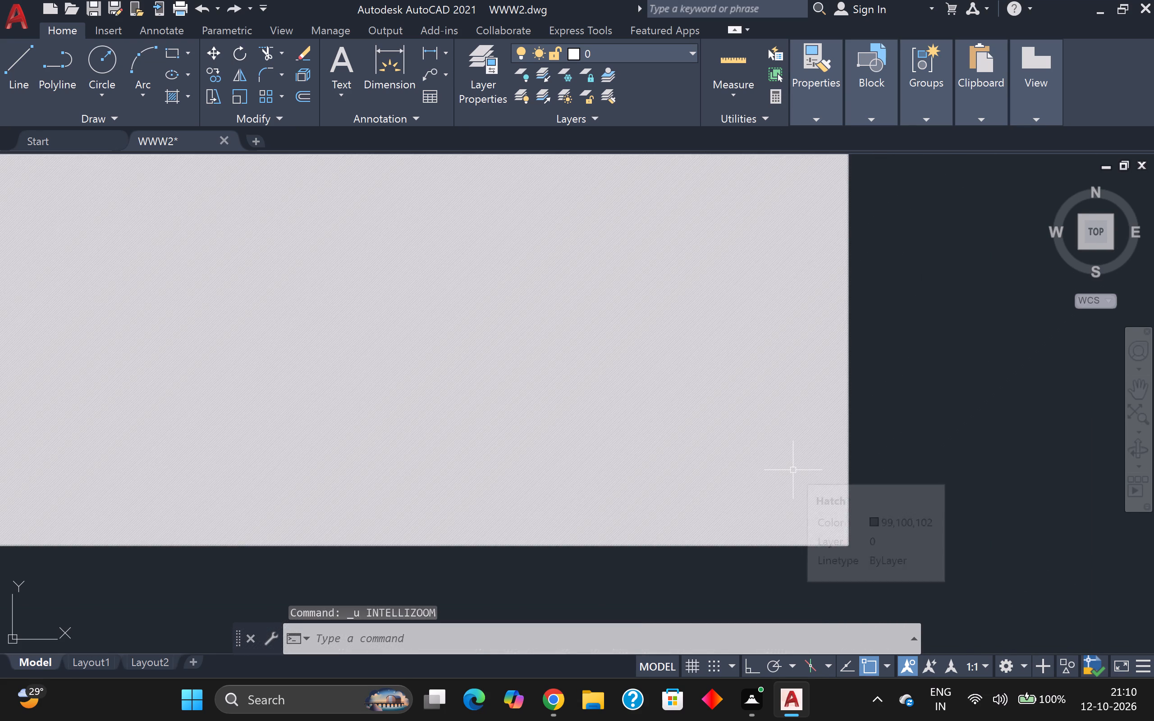
scroll(793, 470, "down", 4)
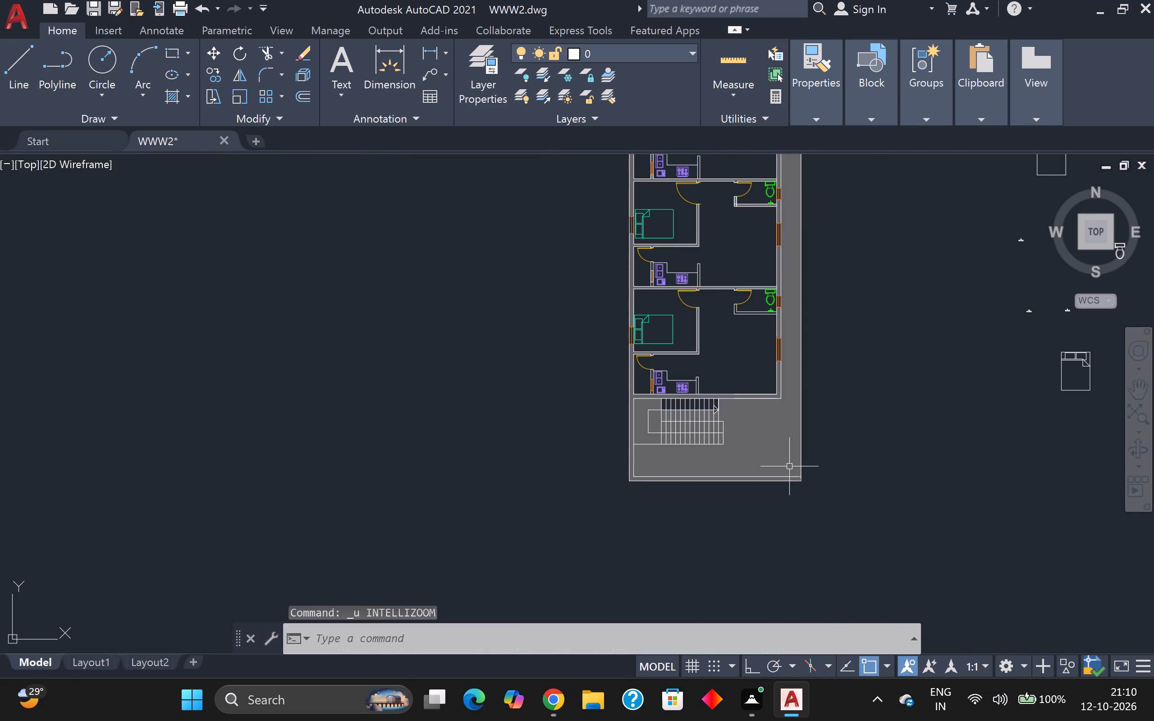
key("ctrl+z")
key("ctrl+z")
key("ctrl+z")
key("ctrl+z")
Examine the lowest unit's south wall lines and the area near the staircase for boundary gaps.
scroll(789, 465, "down", 3)
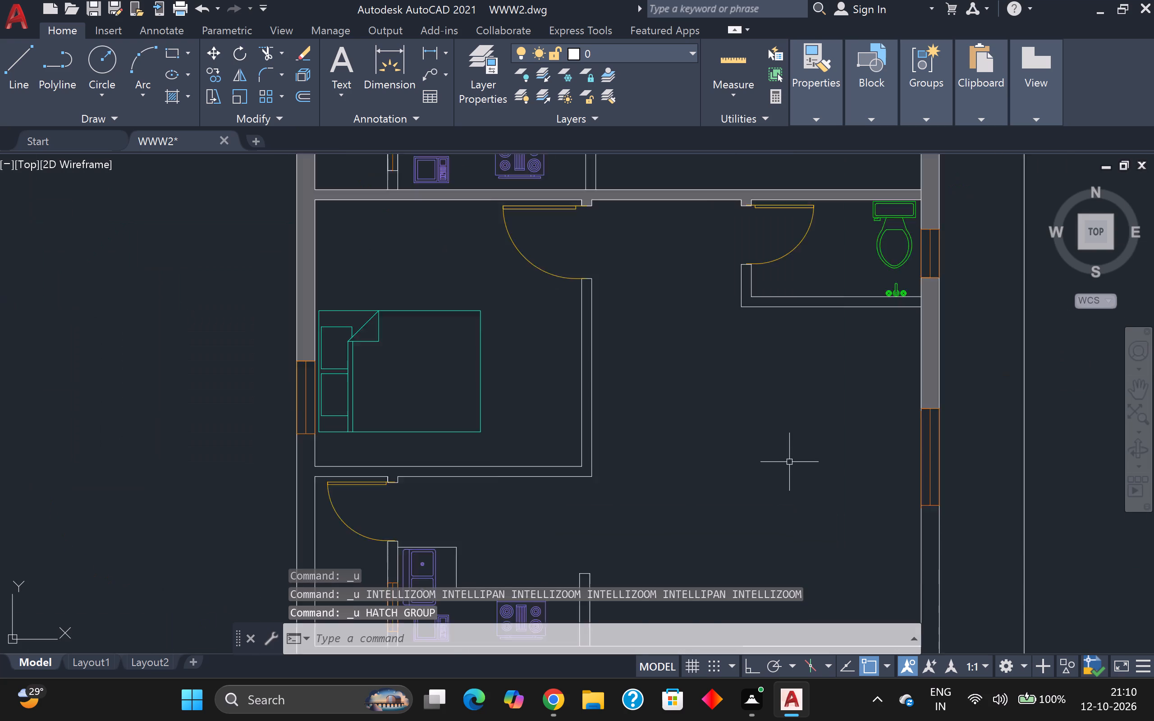
scroll(789, 462, "down", 4)
middle_click_drag(806, 434, 734, 330)
scroll(730, 330, "up", 3)
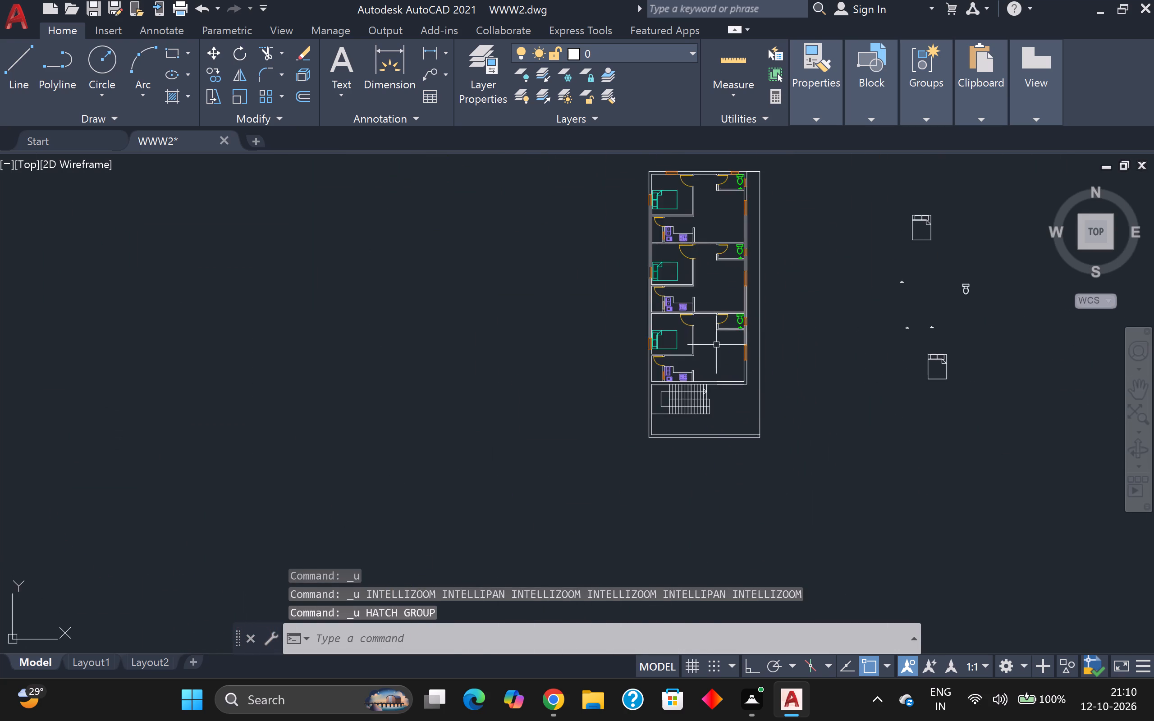
scroll(716, 345, "up", 1)
scroll(753, 473, "up", 4)
scroll(751, 475, "down", 2)
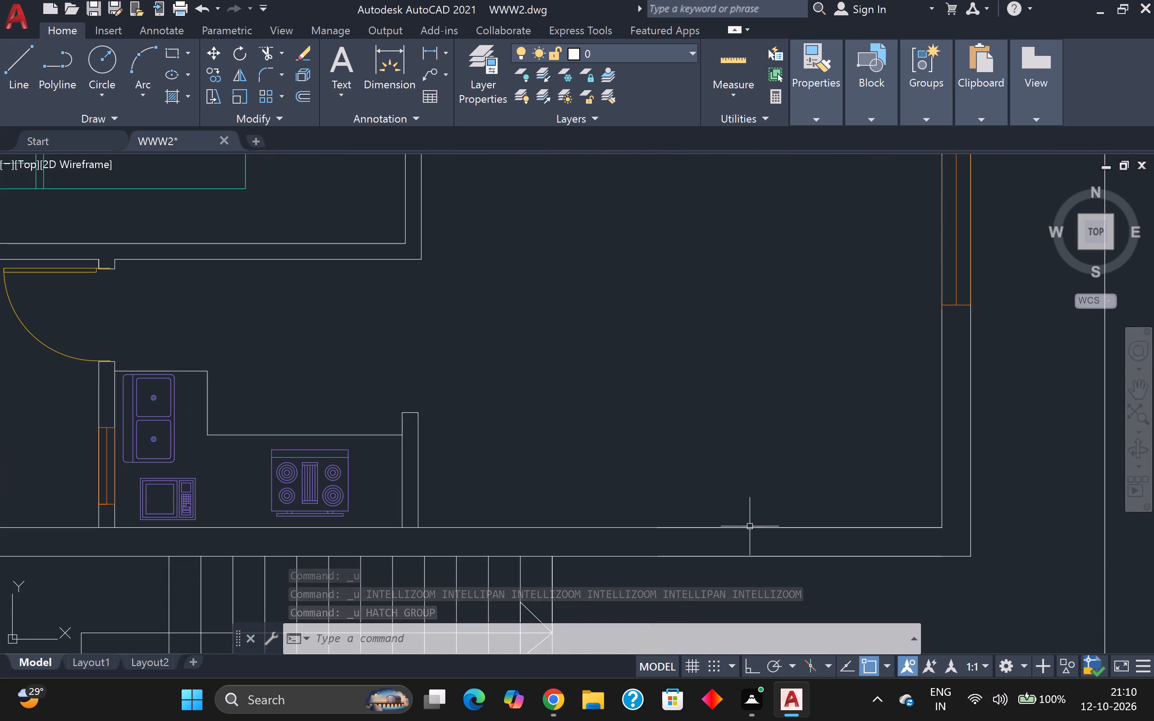
scroll(750, 526, "up", 12)
middle_click_drag(726, 471, 683, 246)
scroll(684, 266, "up", 1)
scroll(679, 244, "down", 4)
scroll(663, 309, "down", 2)
scroll(660, 345, "up", 5)
scroll(660, 345, "down", 3)
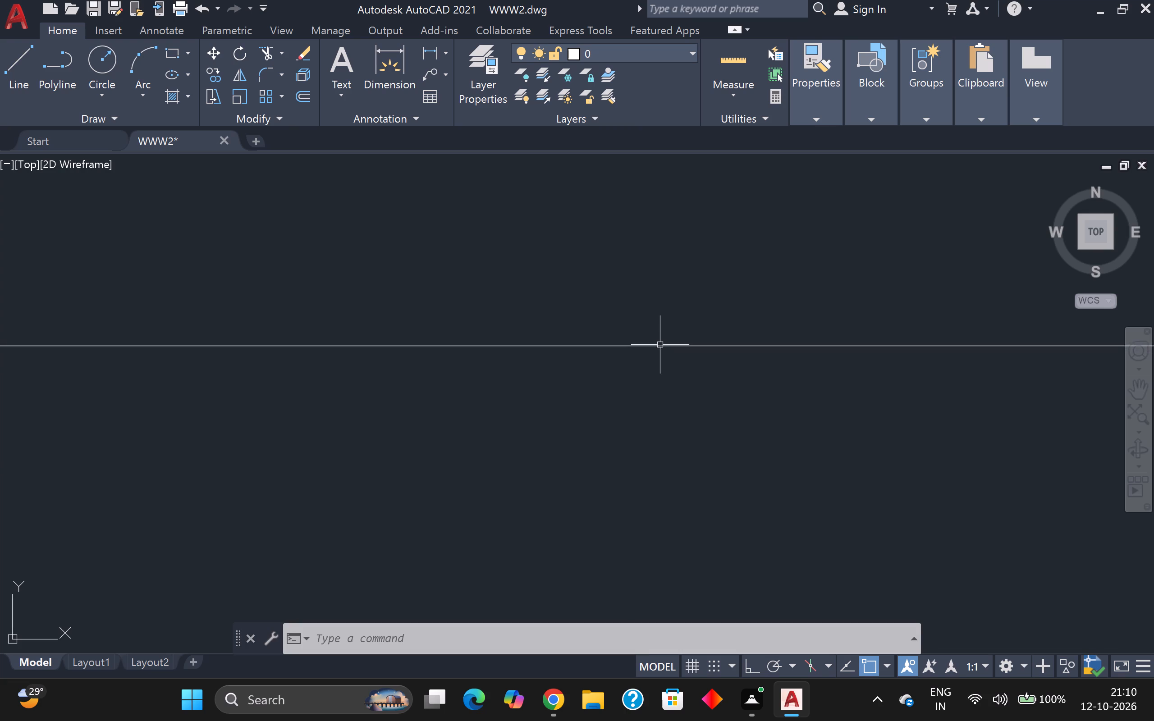
Apply a pattern hatch in colour 99,100,102 at scale 1.0, picking inside the lowest unit's bedroom south partition wall.
scroll(660, 345, "down", 12)
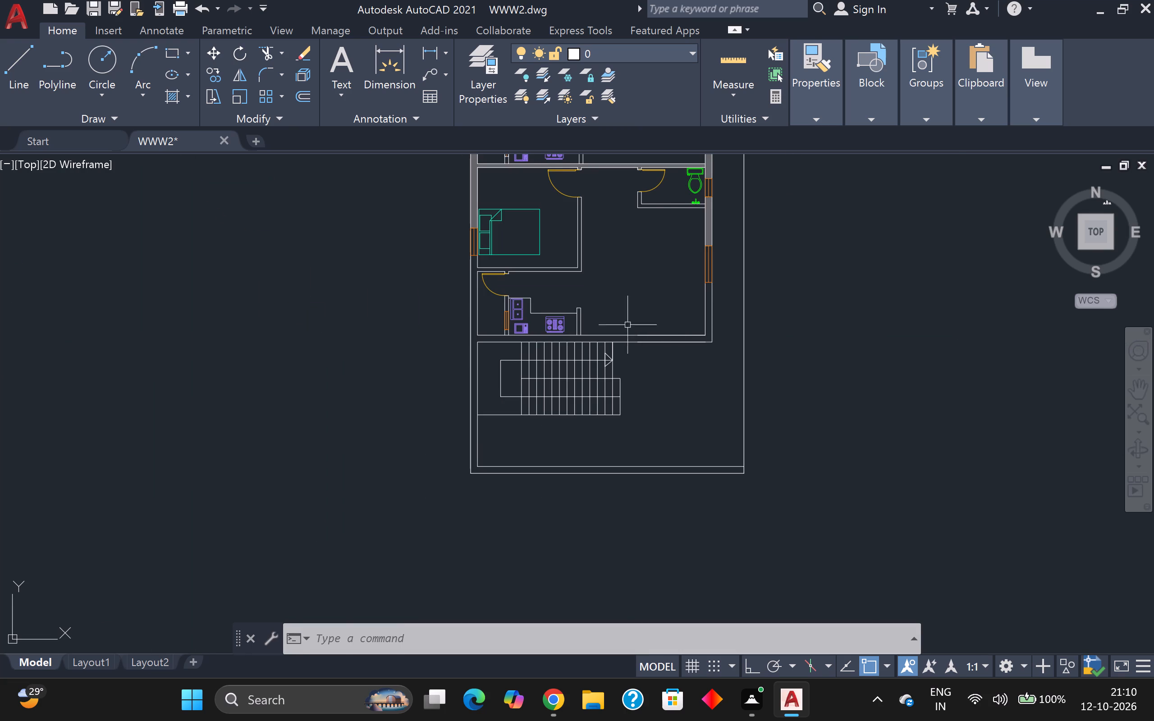
left_click(165, 99)
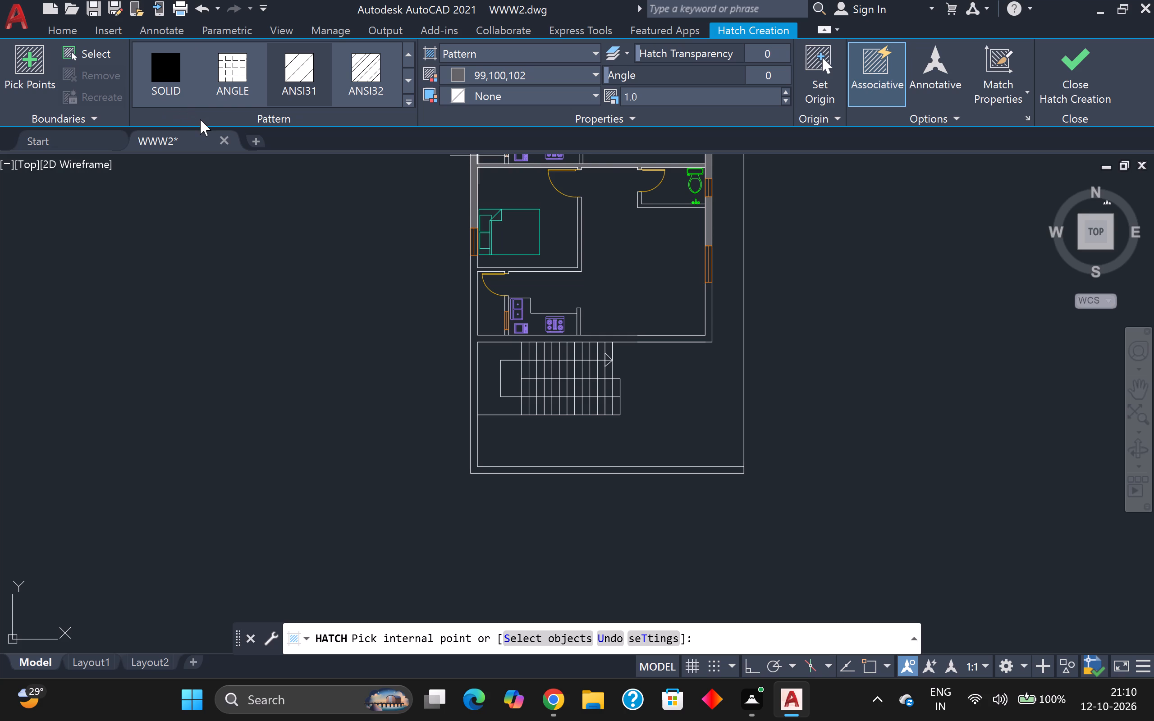
left_click(456, 70)
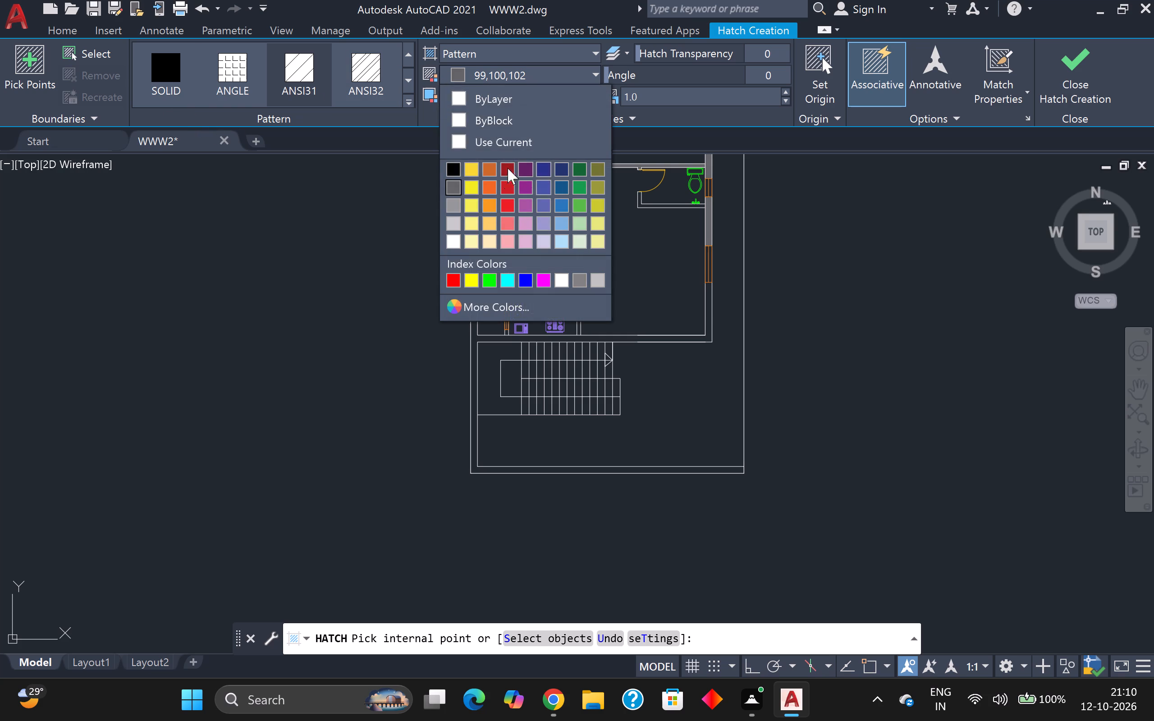
left_click(445, 186)
scroll(550, 267, "up", 2)
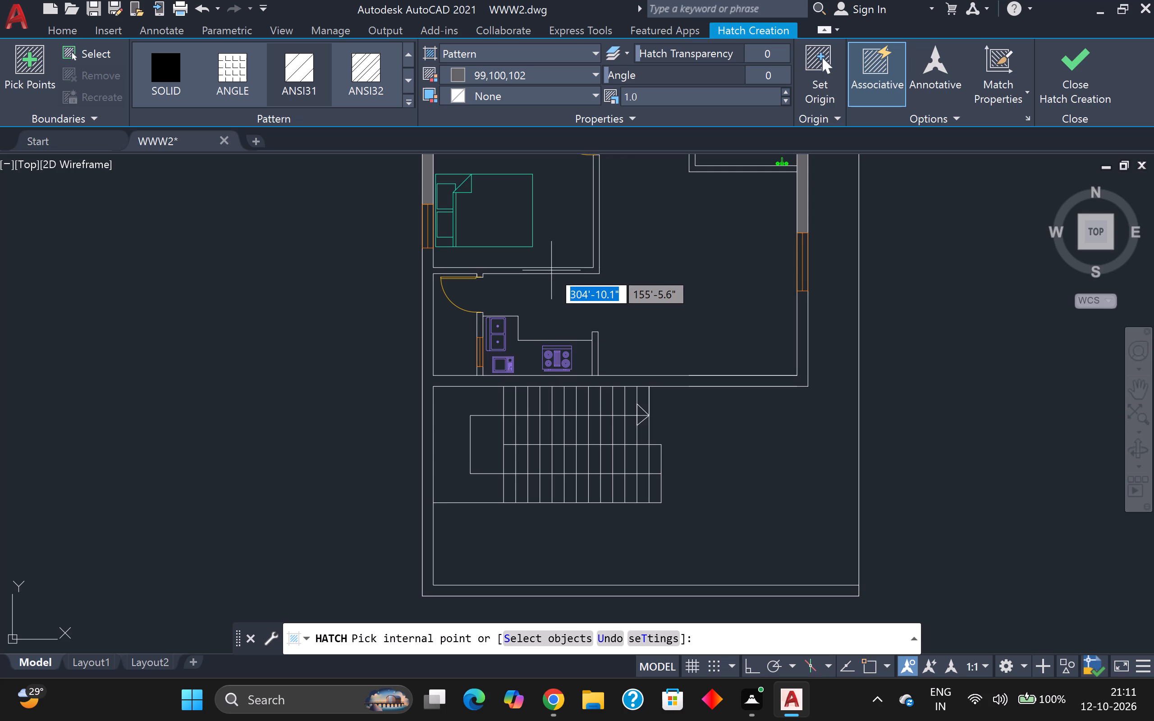
left_click(551, 270)
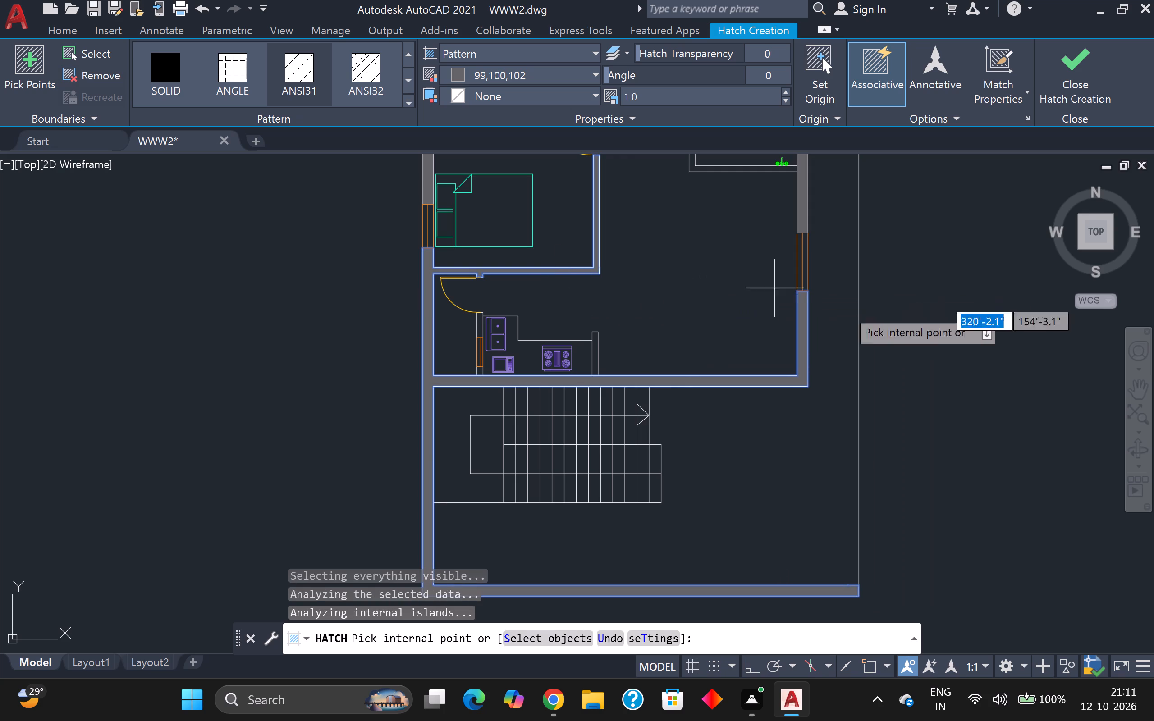
key("Escape")
Apply a solid hatch in colour 99,100,102 to the top unit's unfilled walls: east pier, north-east corner, bathroom walls, north wall and north-west corner.
scroll(891, 308, "down", 3)
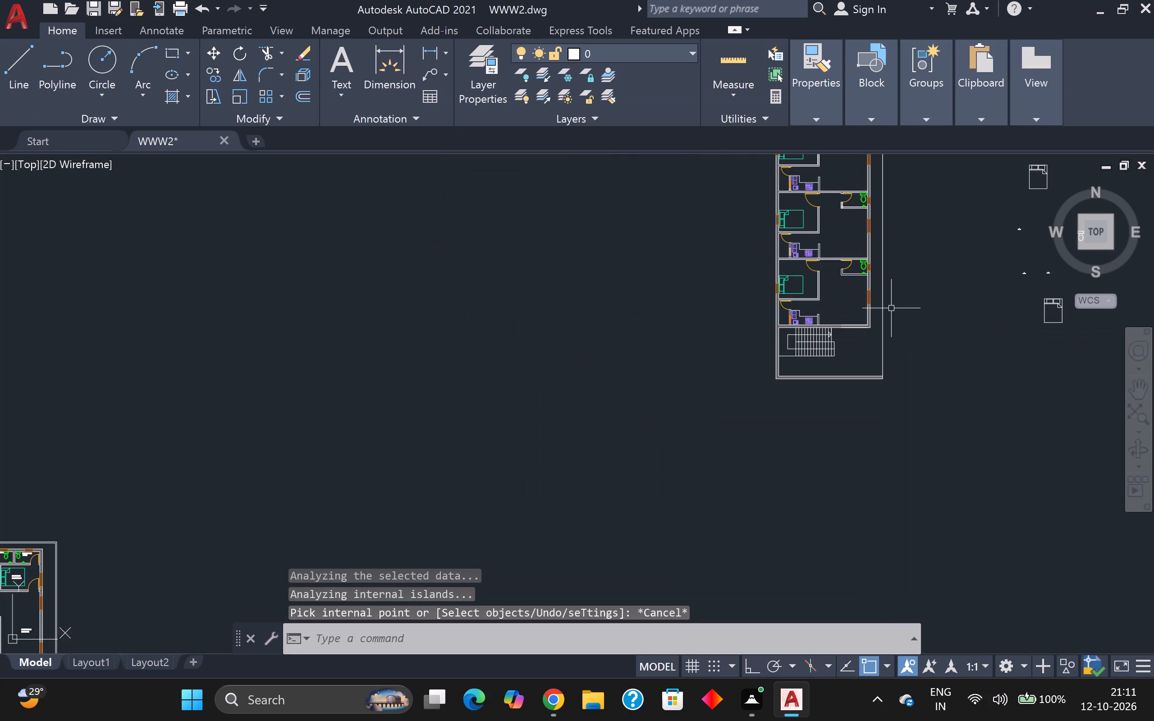
scroll(892, 308, "up", 1)
middle_click_drag(892, 308, 704, 509)
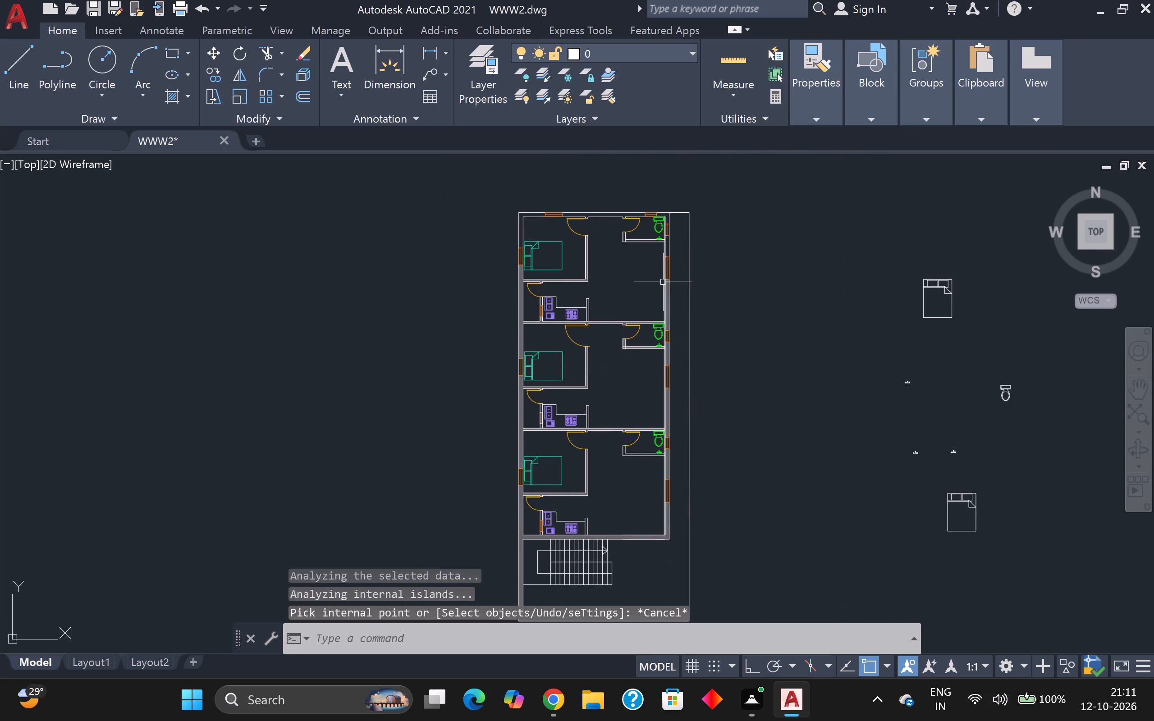
scroll(670, 266, "up", 2)
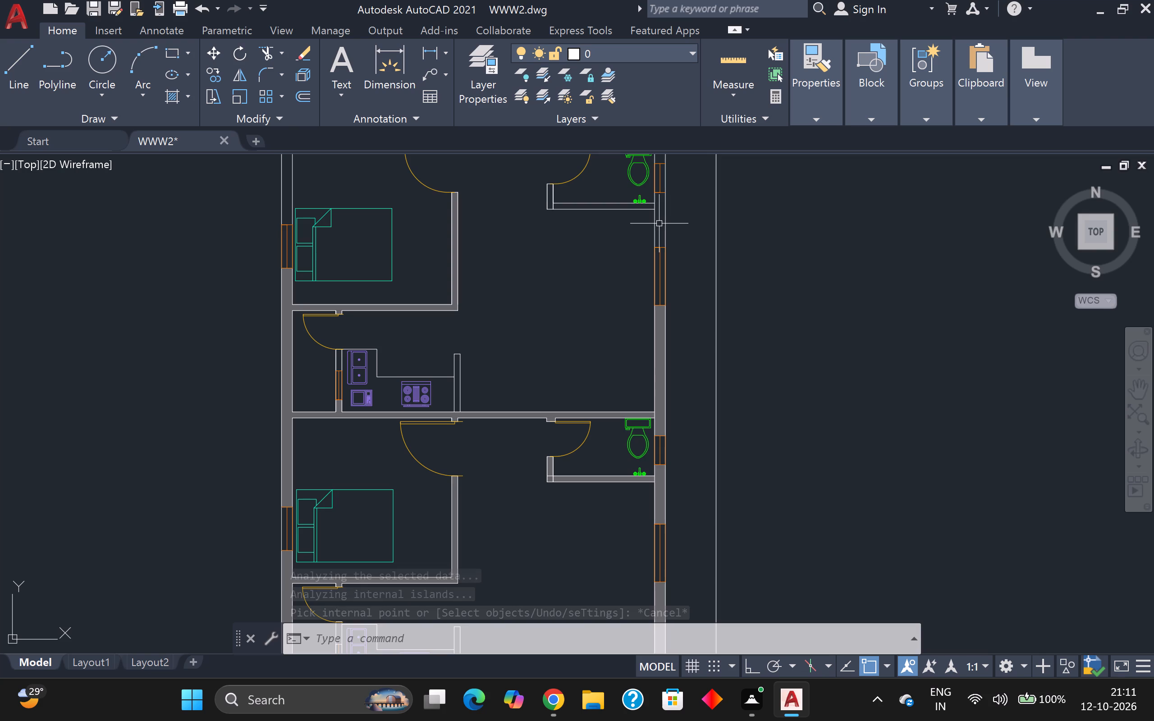
key("space")
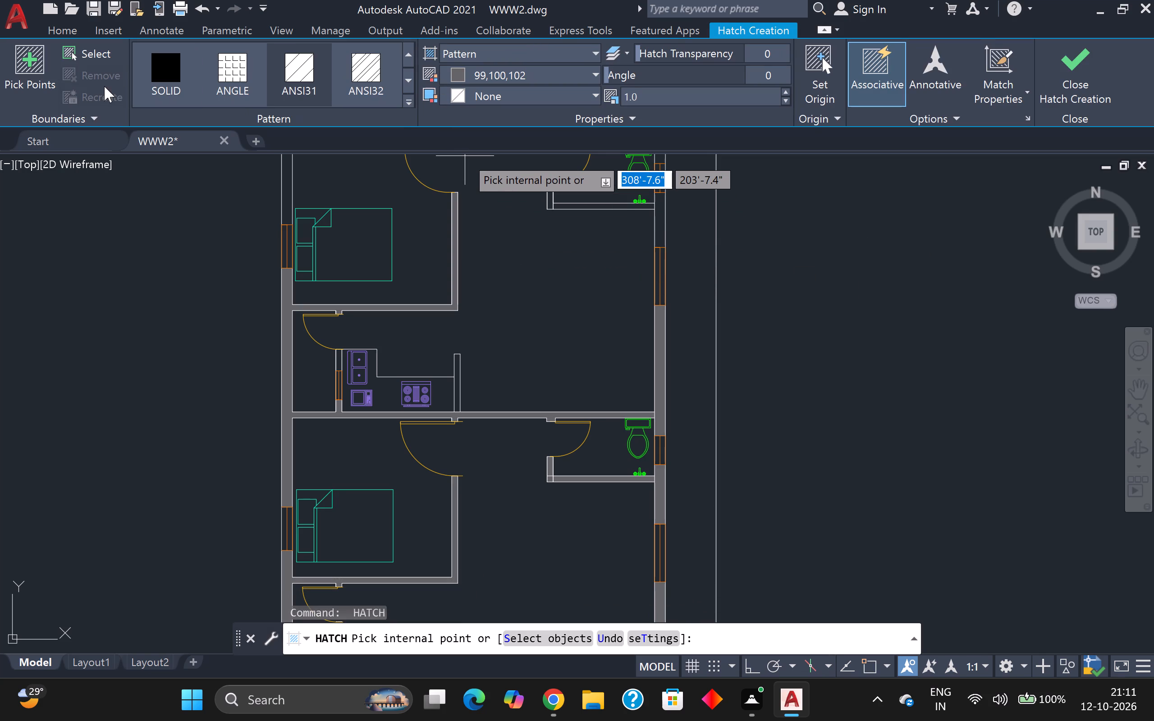
left_click(147, 74)
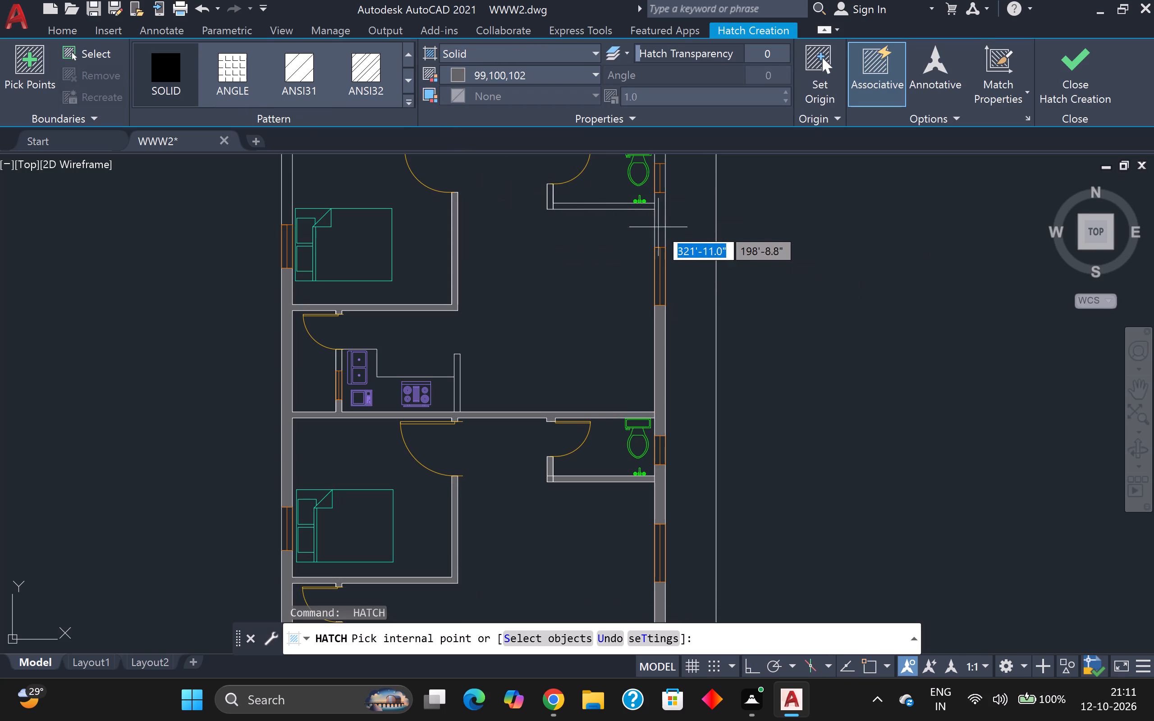
left_click(661, 222)
middle_click_drag(671, 216, 675, 334)
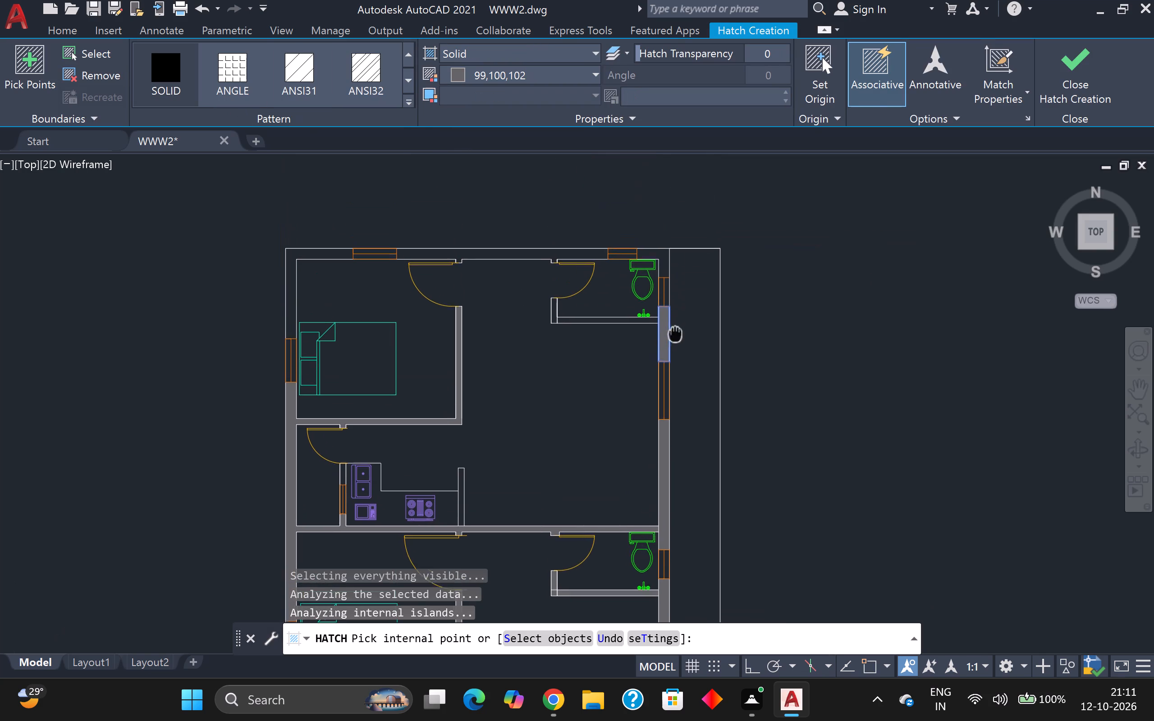
middle_click_drag(675, 334, 676, 334)
scroll(678, 251, "up", 1)
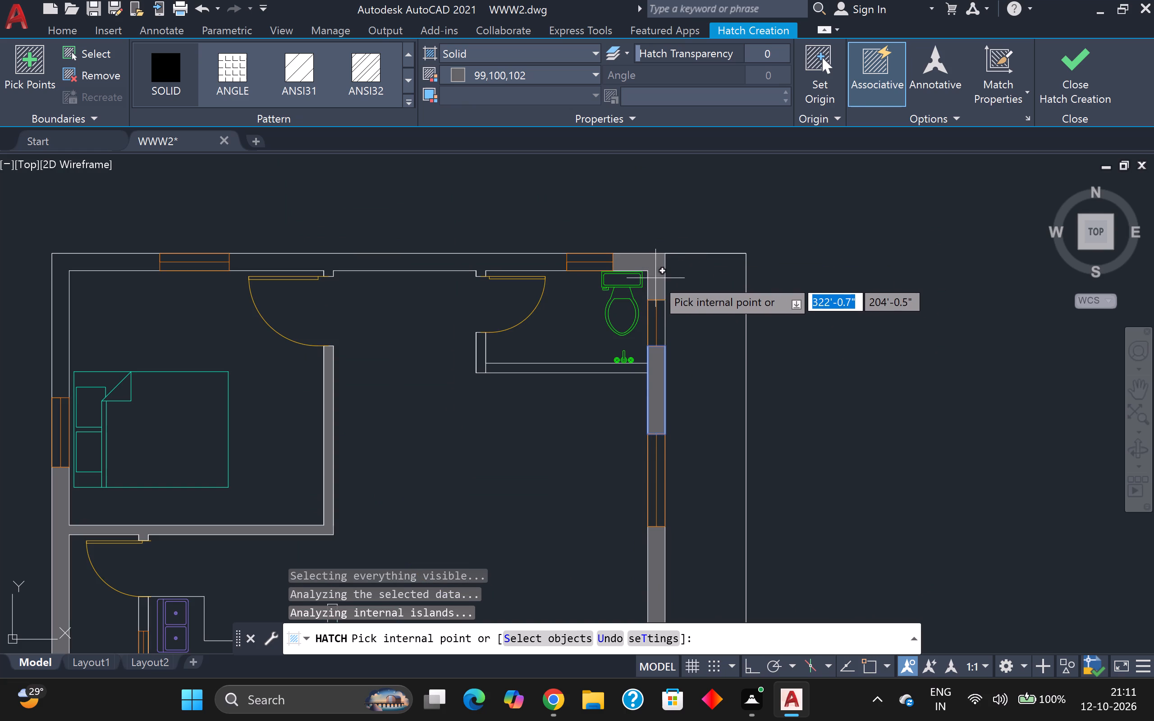
left_click(655, 278)
left_click(605, 366)
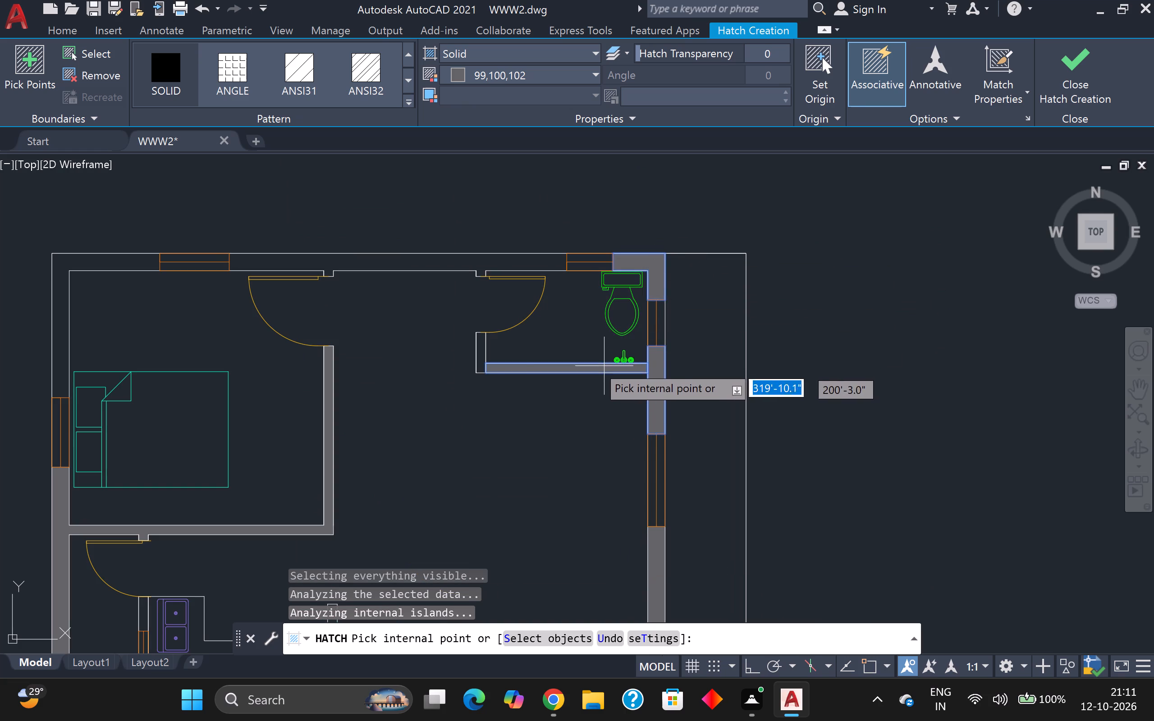
left_click(481, 356)
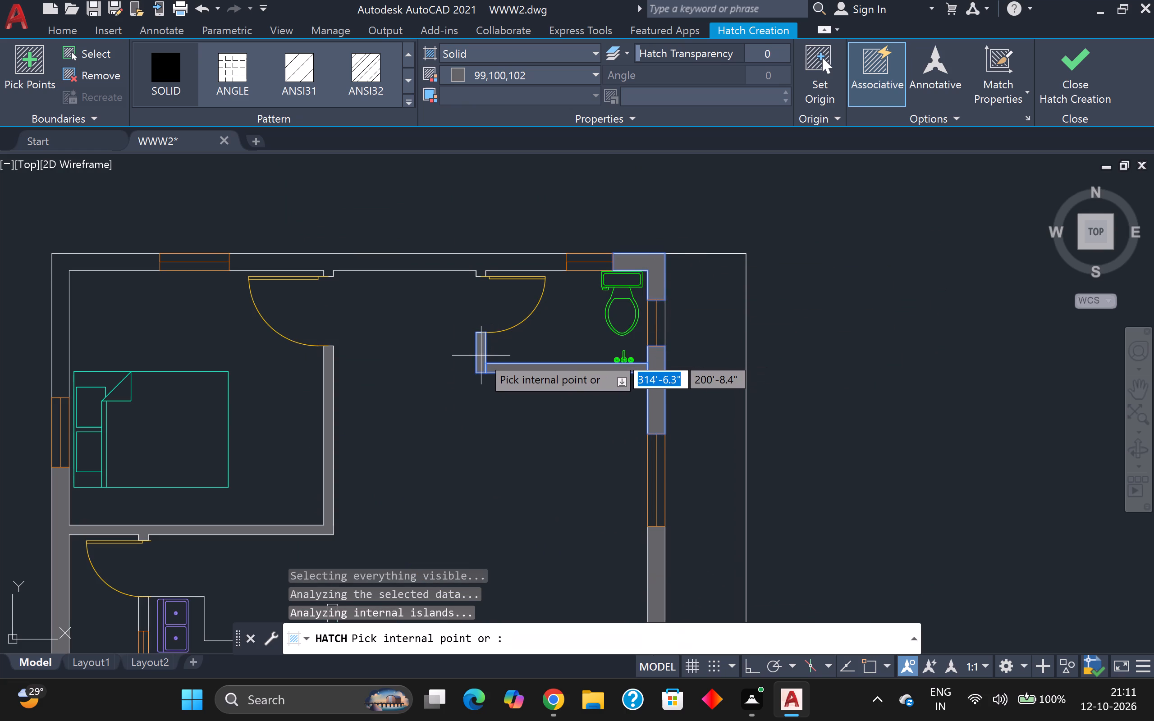
left_click(401, 254)
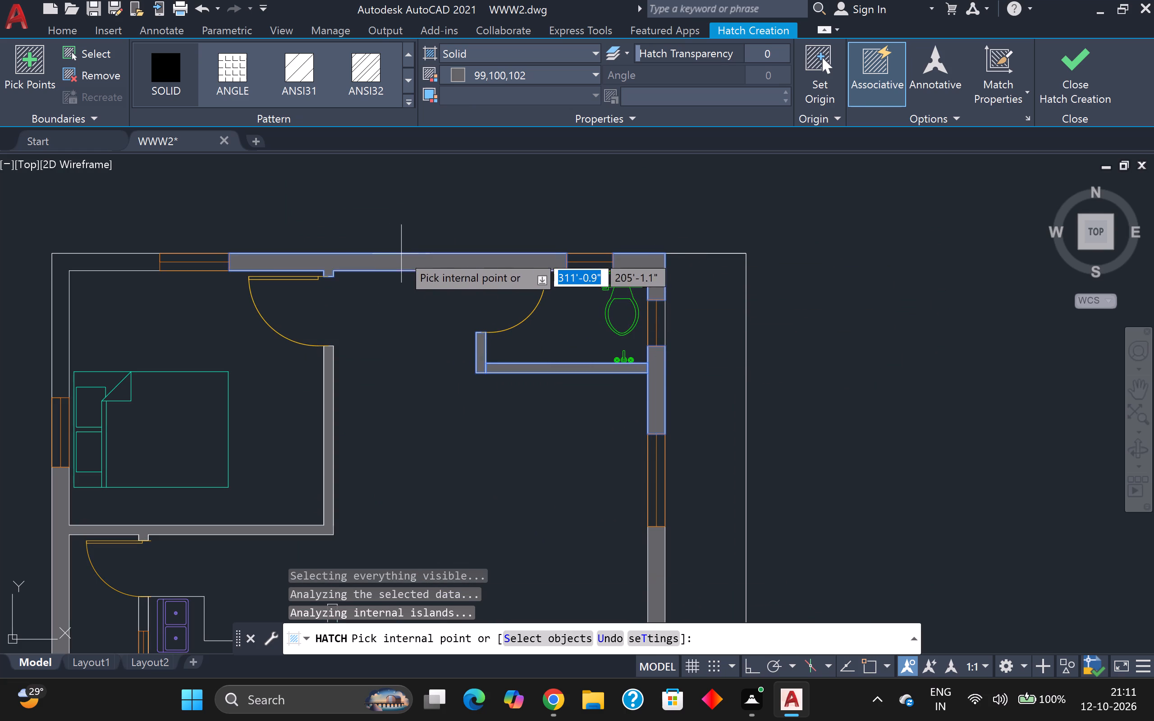
left_click(137, 263)
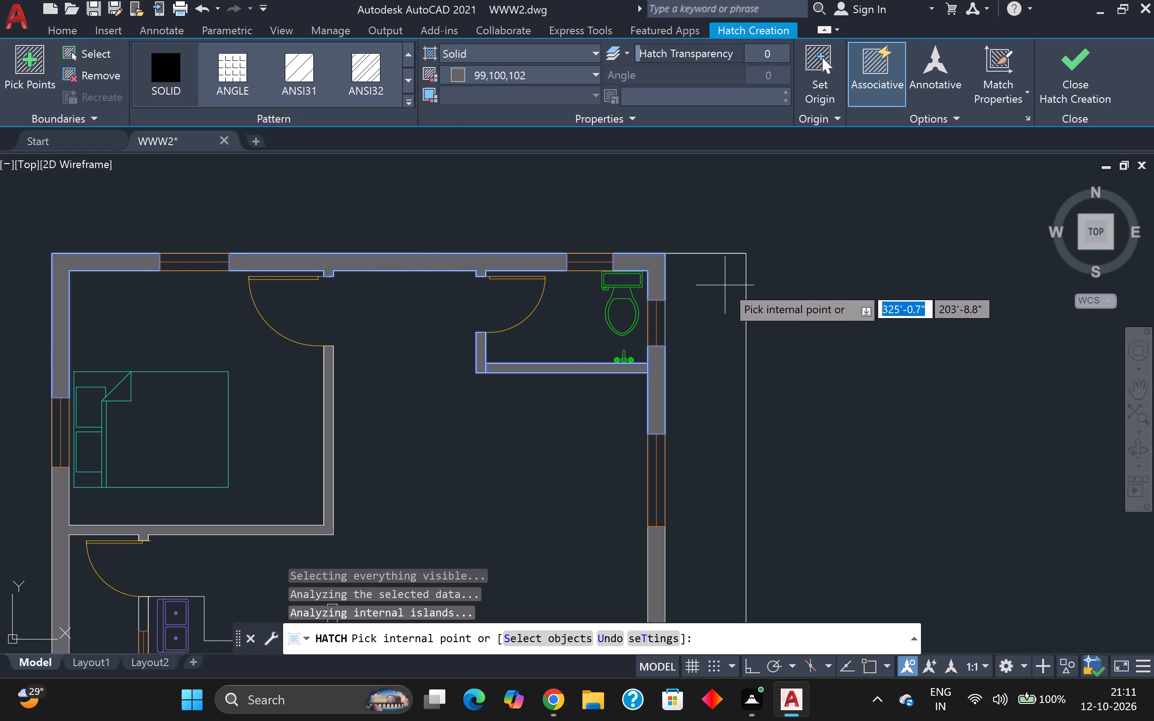
key("grave")
key("Escape")
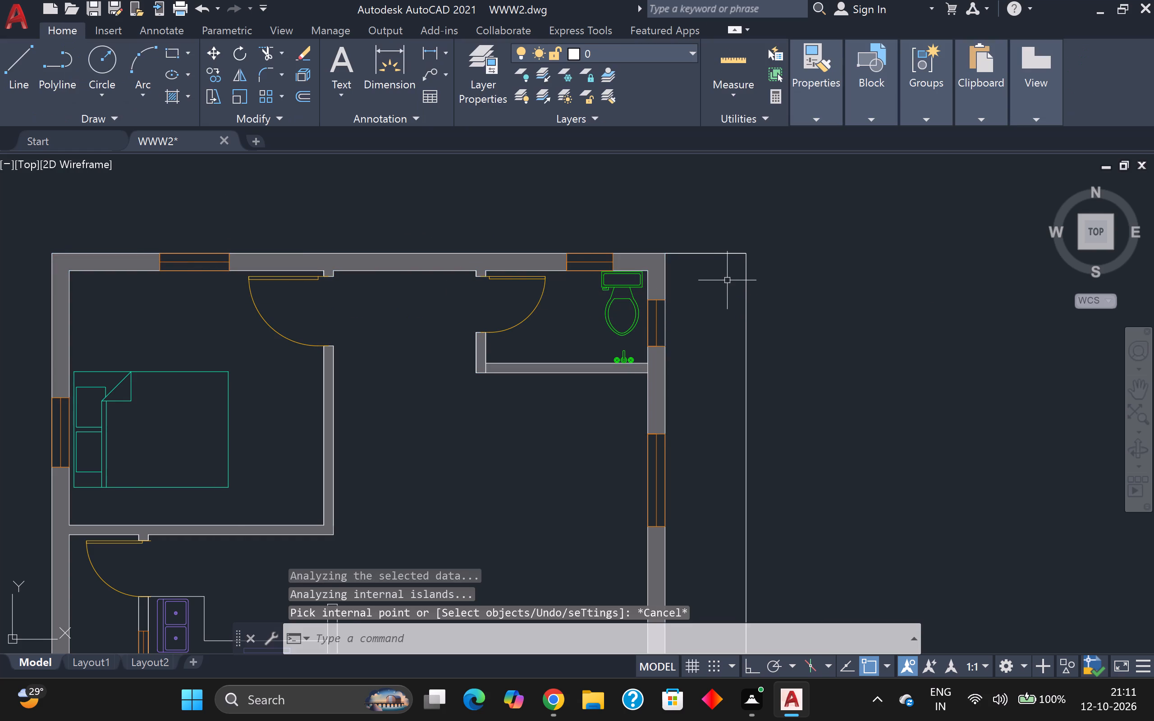
Examine the wall hatching across the top unit and the whole three-unit plan.
scroll(727, 280, "down", 3)
scroll(700, 322, "up", 2)
key("Escape")
scroll(698, 318, "down", 2)
scroll(671, 299, "up", 3)
scroll(671, 299, "down", 1)
key("Escape")
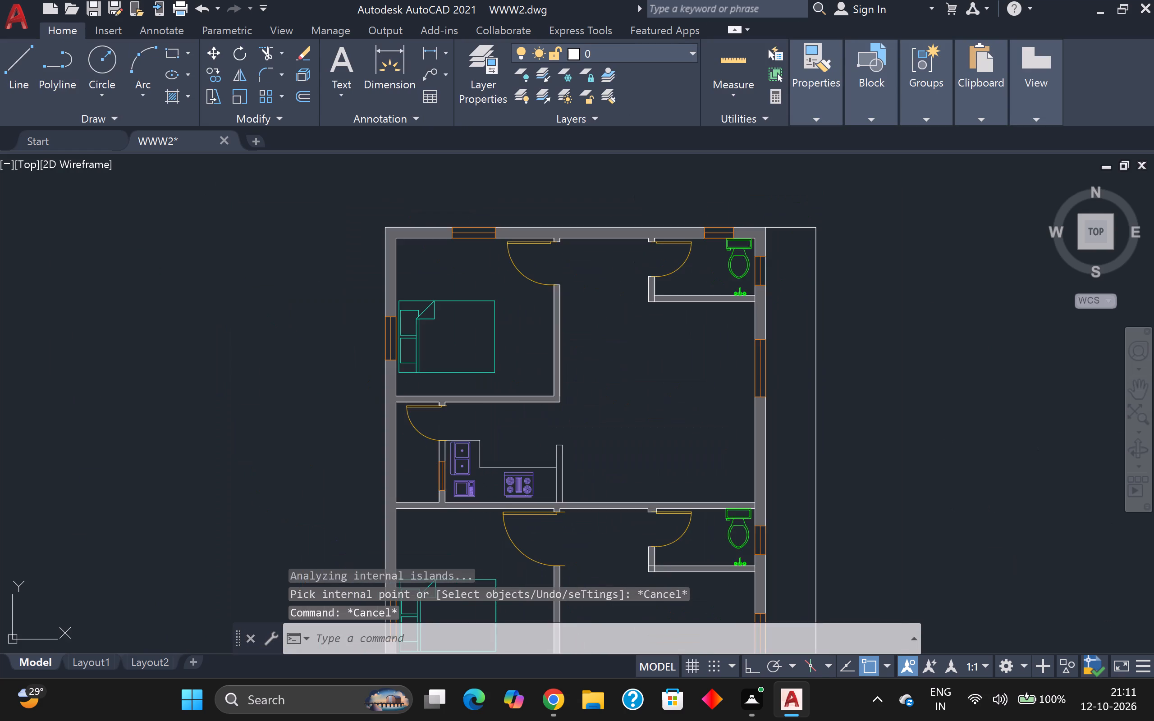
scroll(671, 299, "down", 3)
middle_click_drag(726, 457, 690, 379)
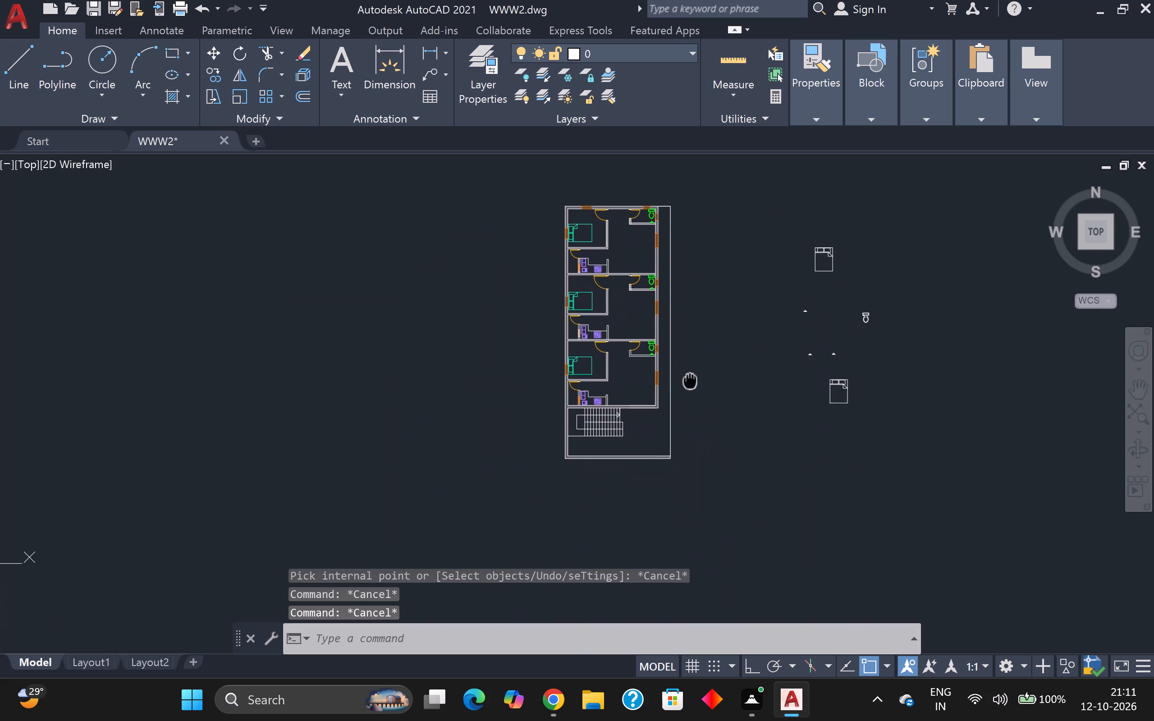
middle_click_drag(690, 379, 690, 374)
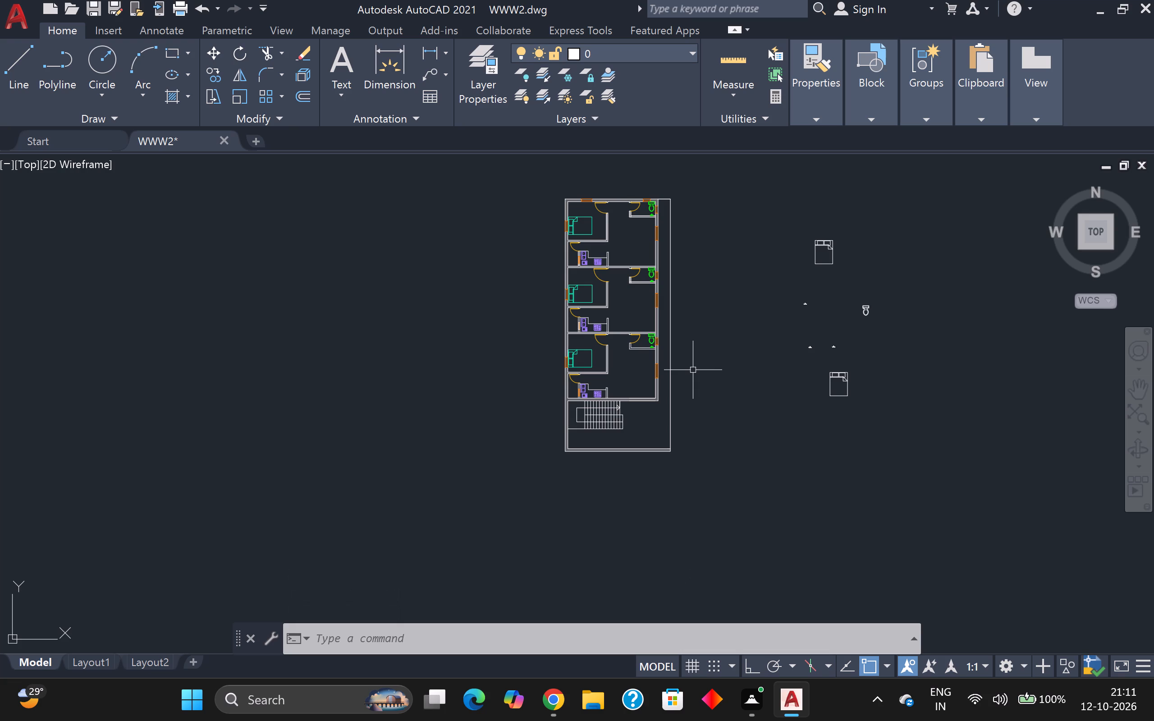
Delete the leftover beds, toilet and small fixture symbols lying outside the plan to the east.
left_click(807, 236)
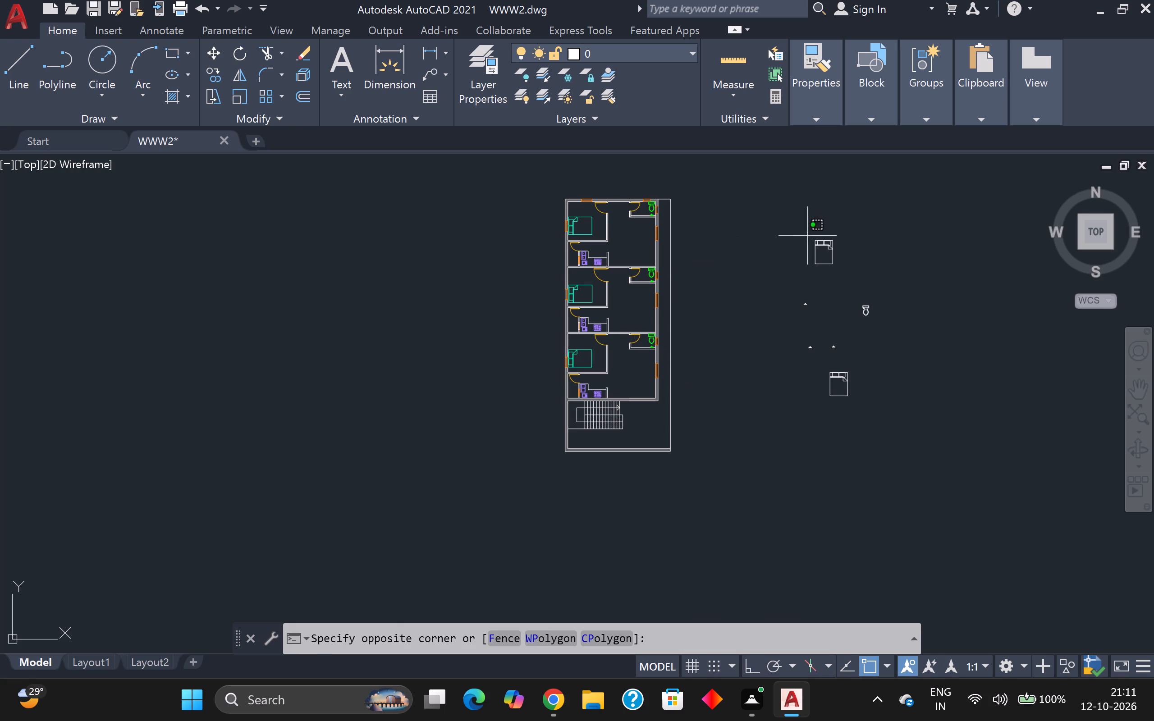
left_click(902, 475)
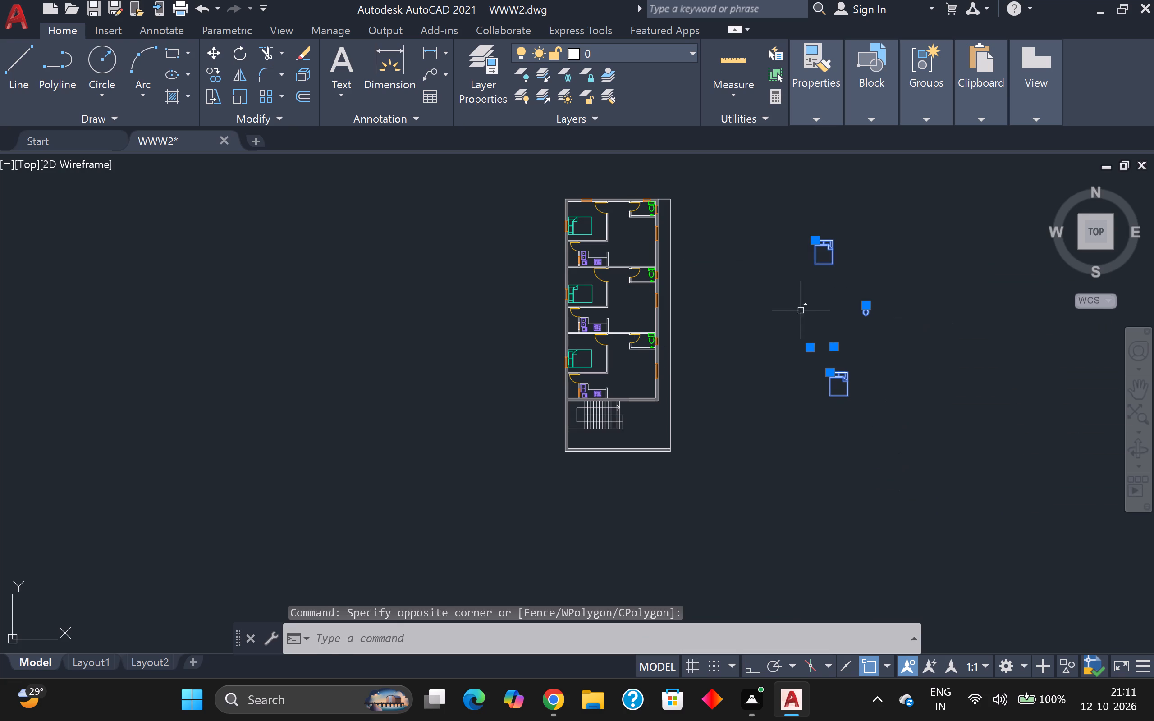
left_click(805, 306)
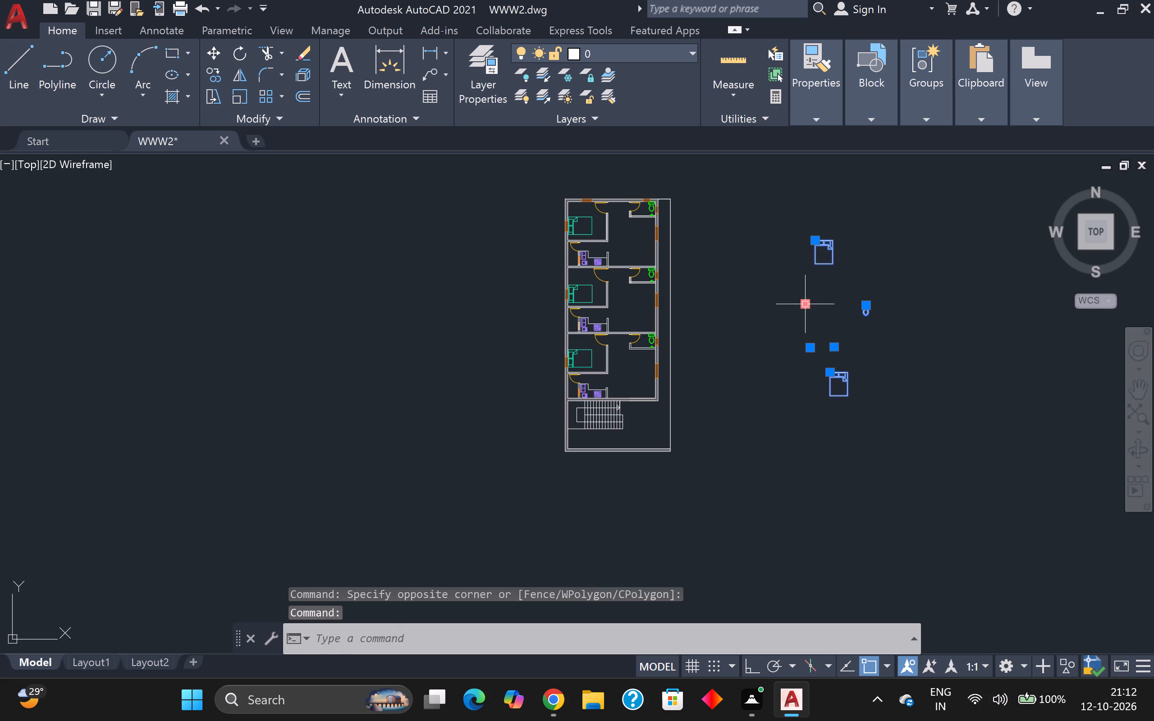
key("Delete")
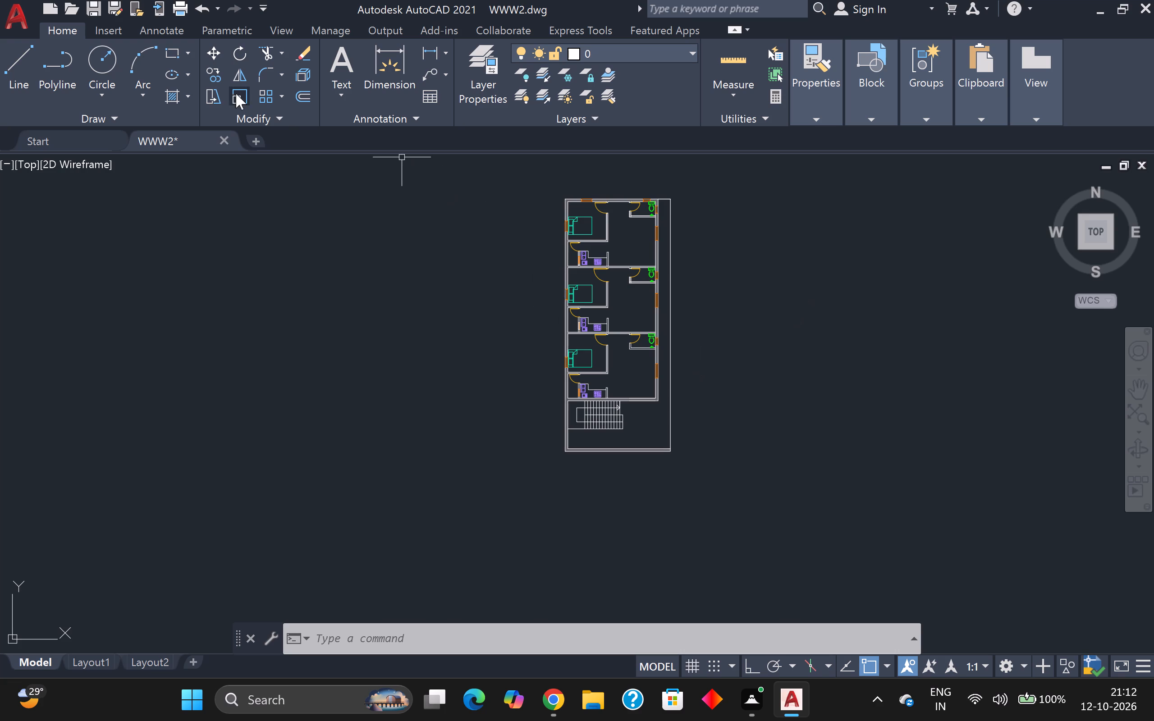
Add multiline text reading BE above the bed in the top bedroom, with a text height of 3".
double_click(342, 52)
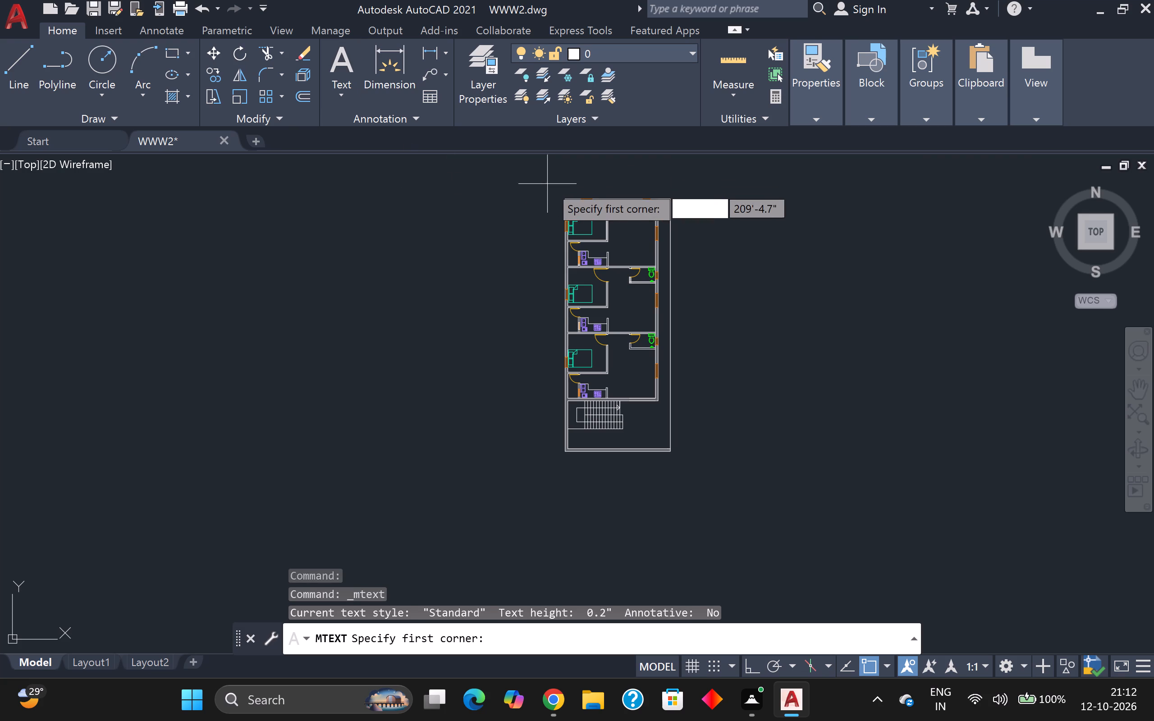
scroll(553, 216, "up", 2)
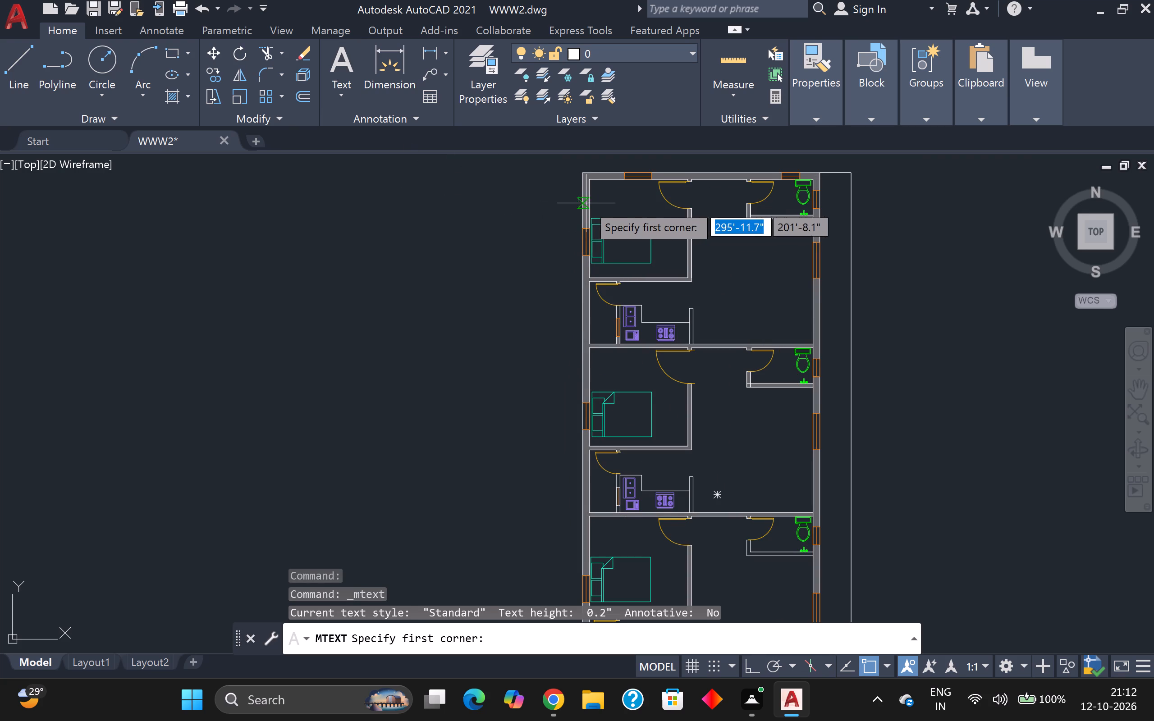
middle_click_drag(587, 203, 435, 269)
scroll(476, 260, "up", 3)
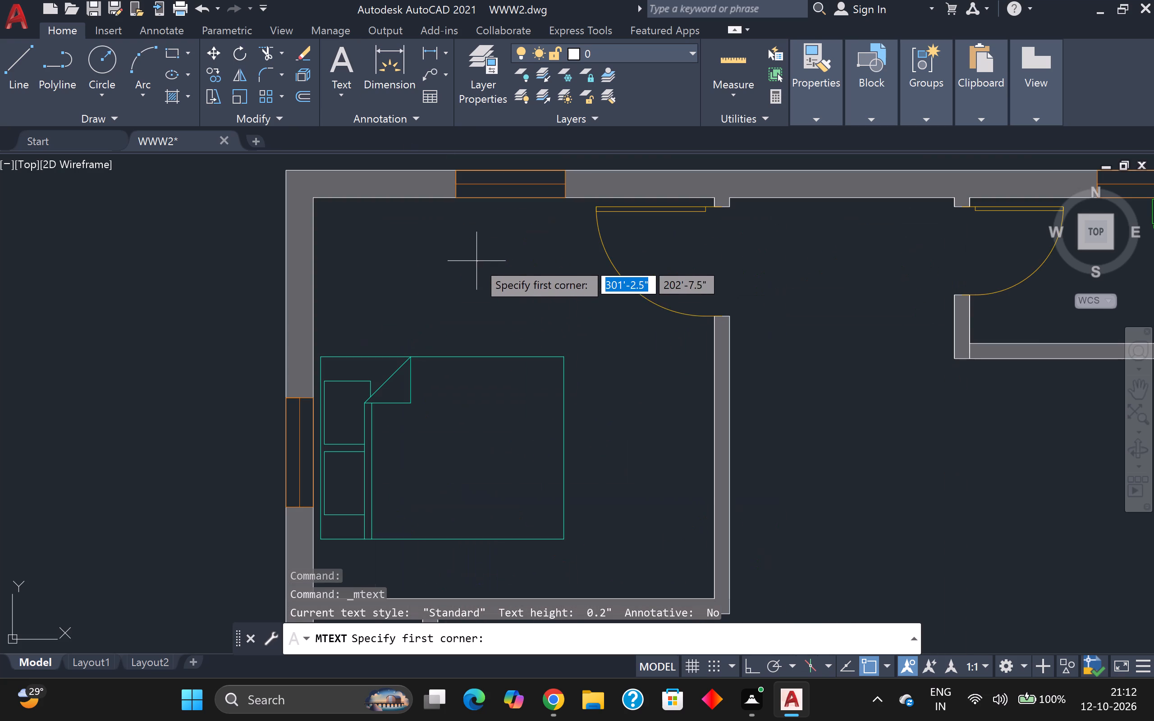
left_click(368, 248)
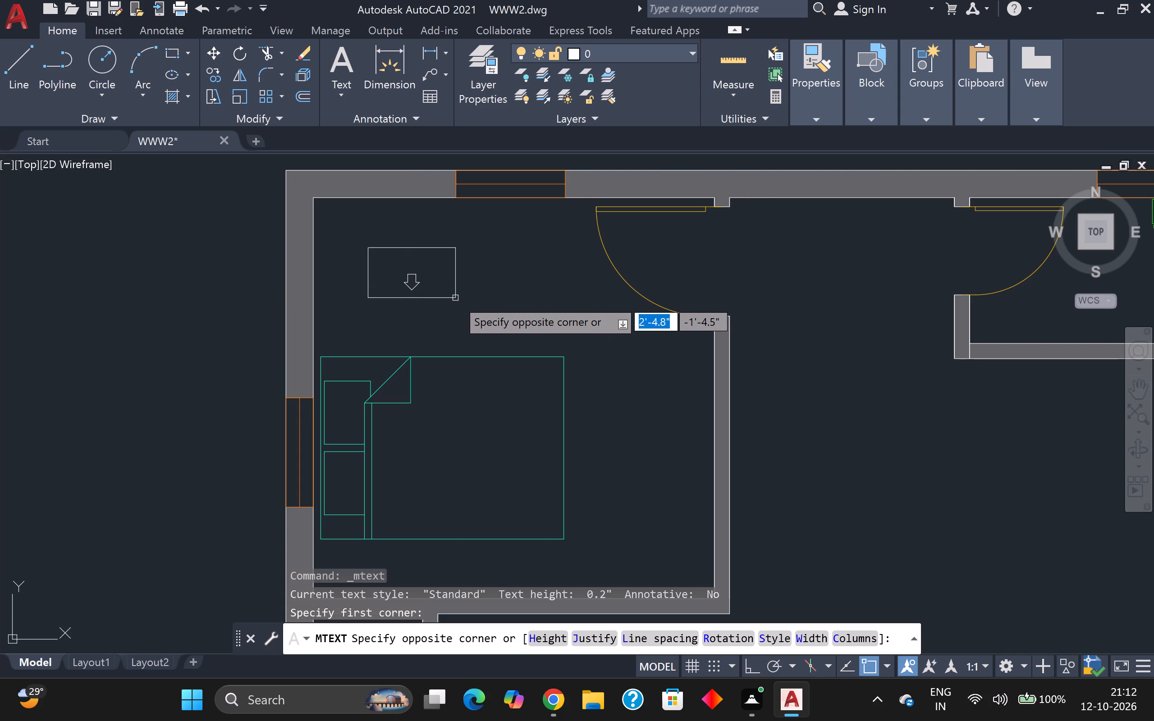
left_click(508, 306)
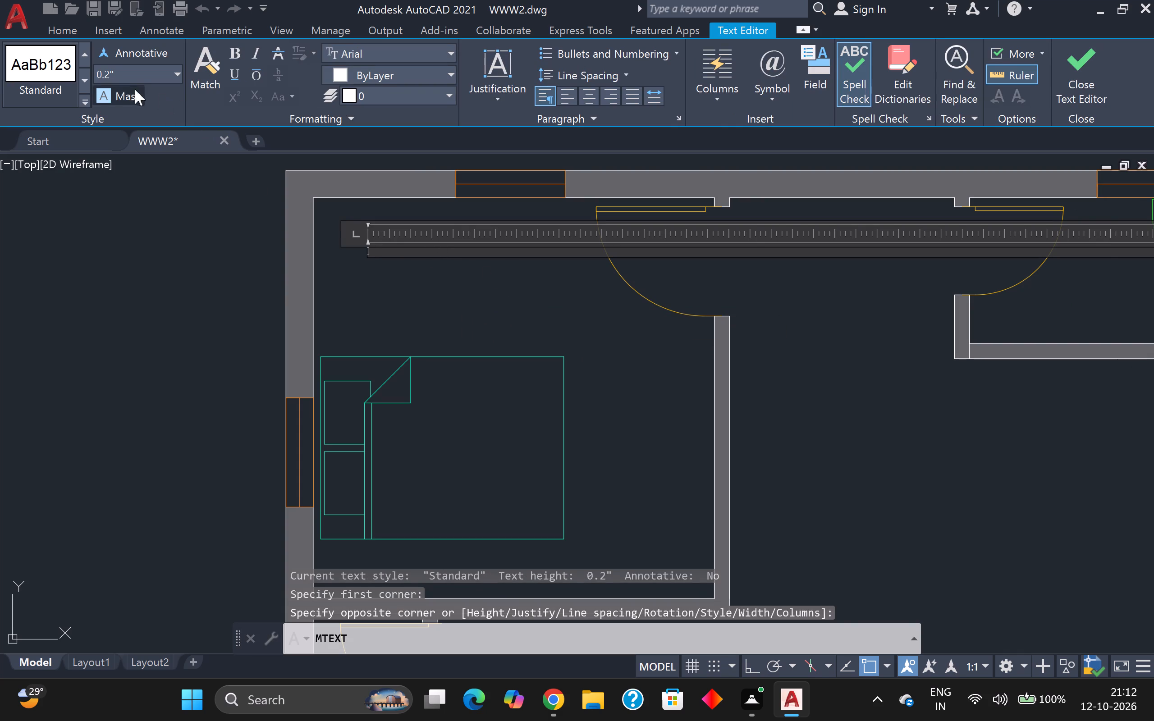
left_click(125, 73)
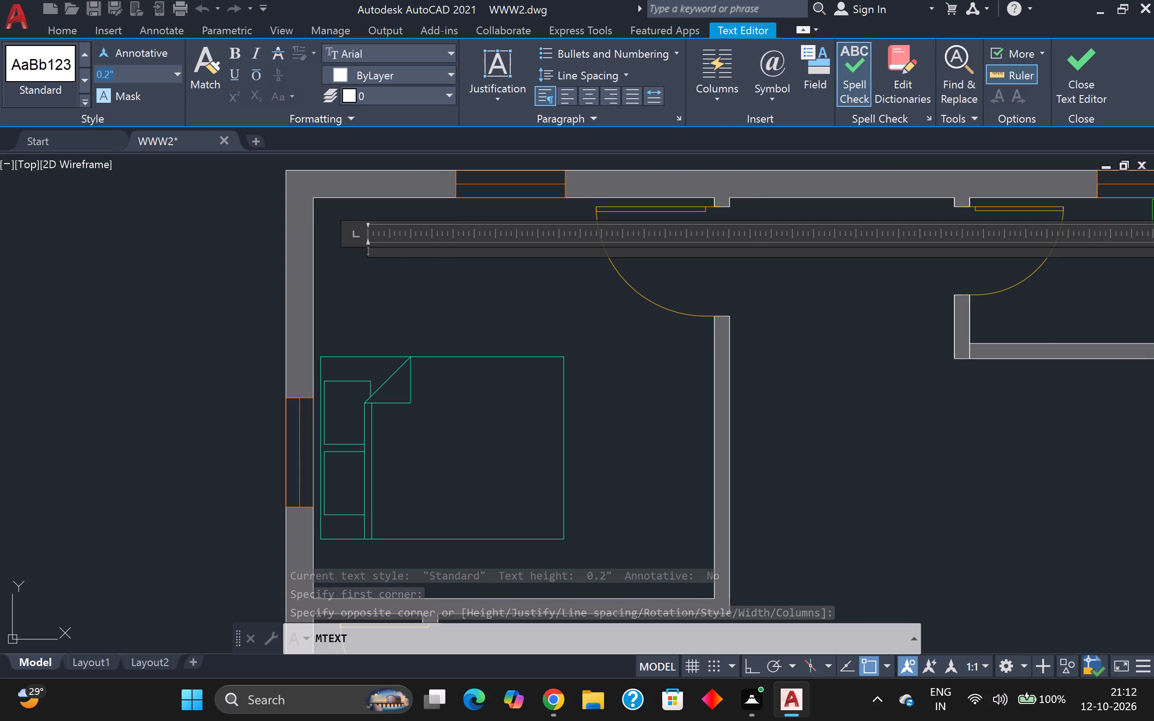
key("4")
key("shift+quotedbl")
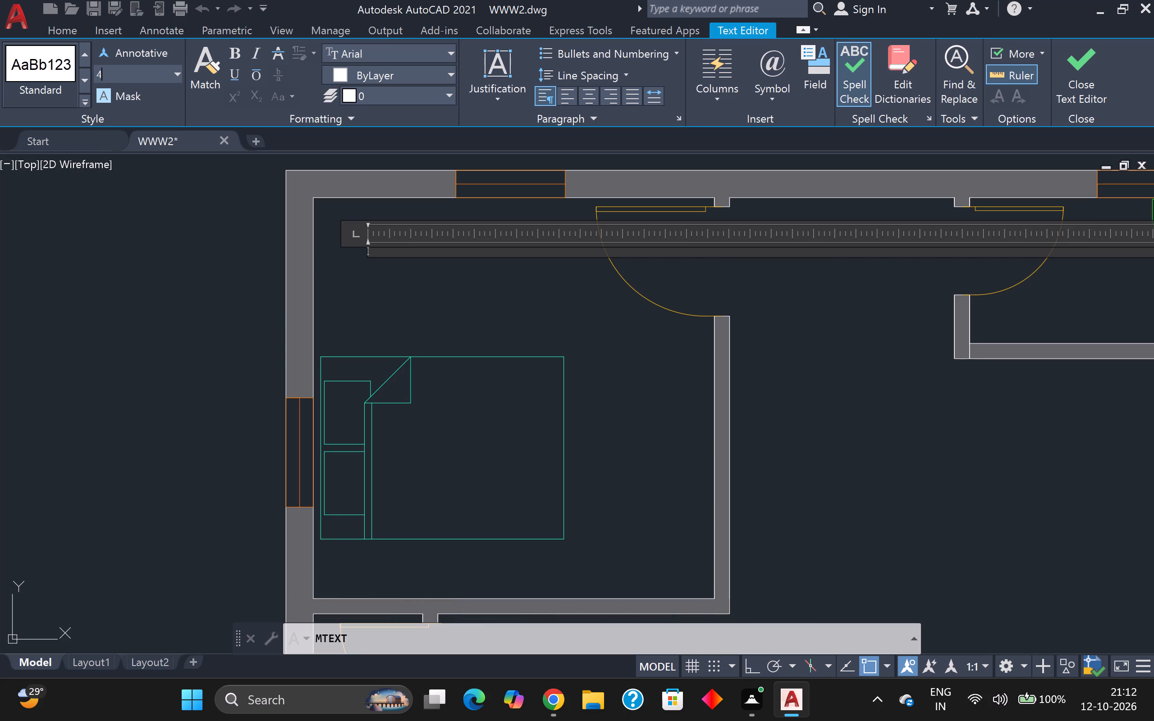
key("Return")
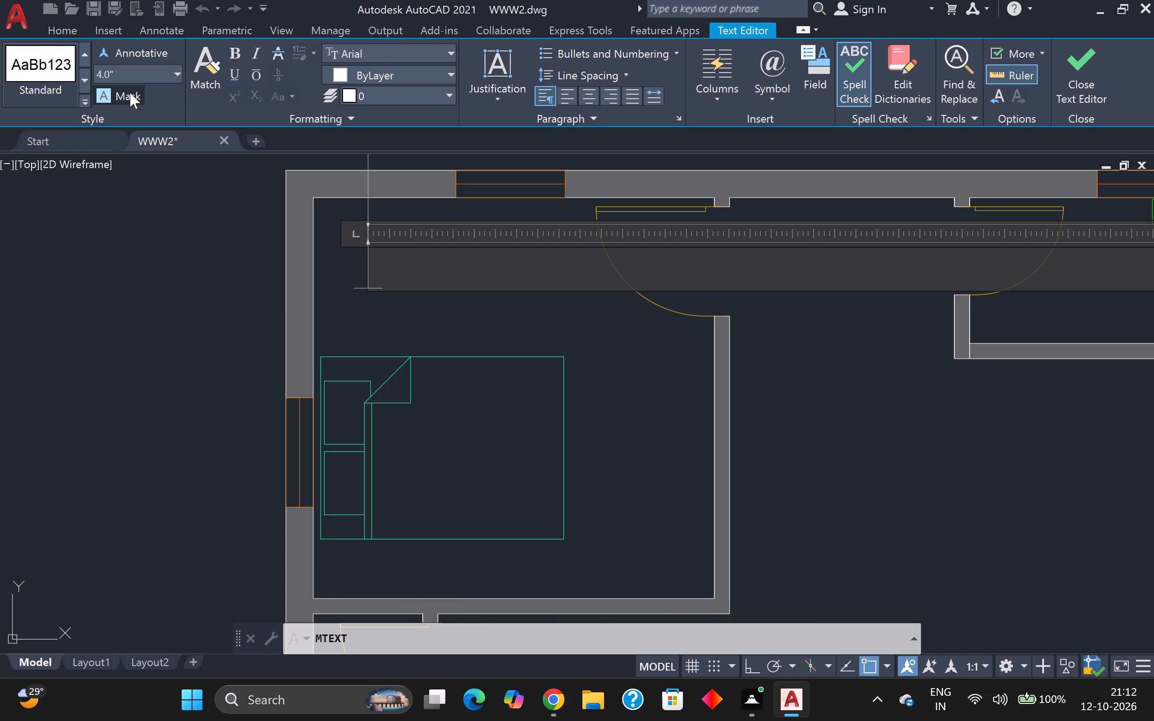
left_click_drag(124, 75, 89, 75)
key("BackSpace")
type("3\"")
key("Return")
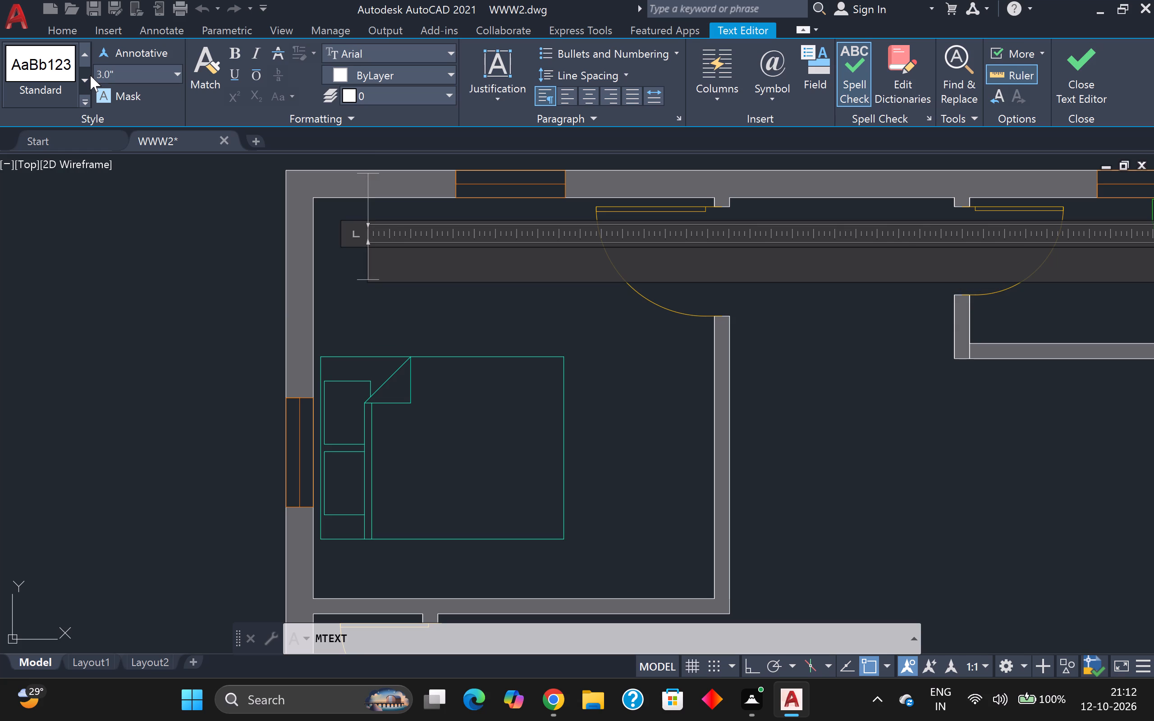
type("BE")
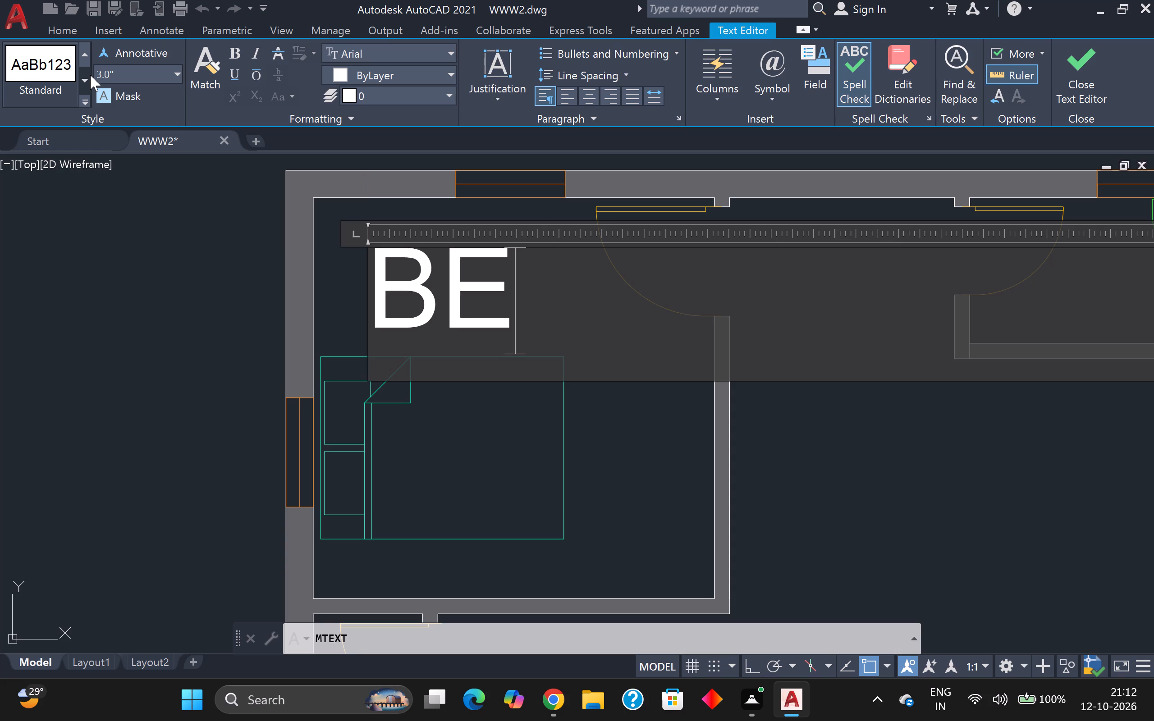
key("Escape")
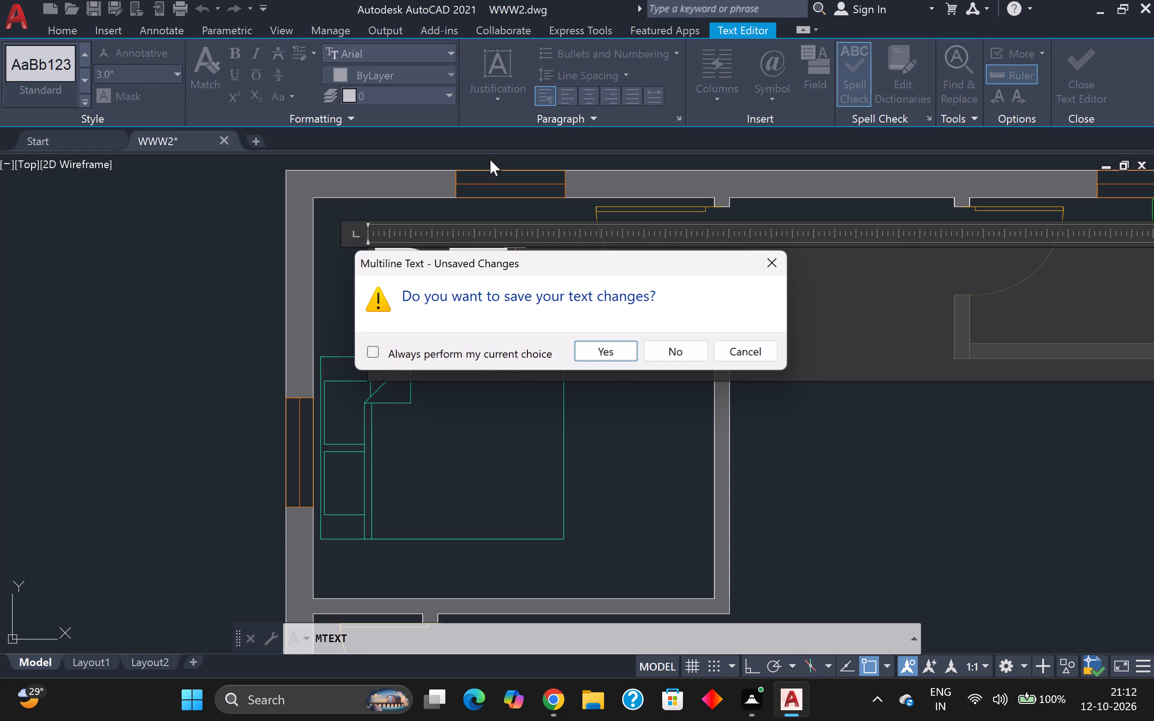
left_click(600, 347)
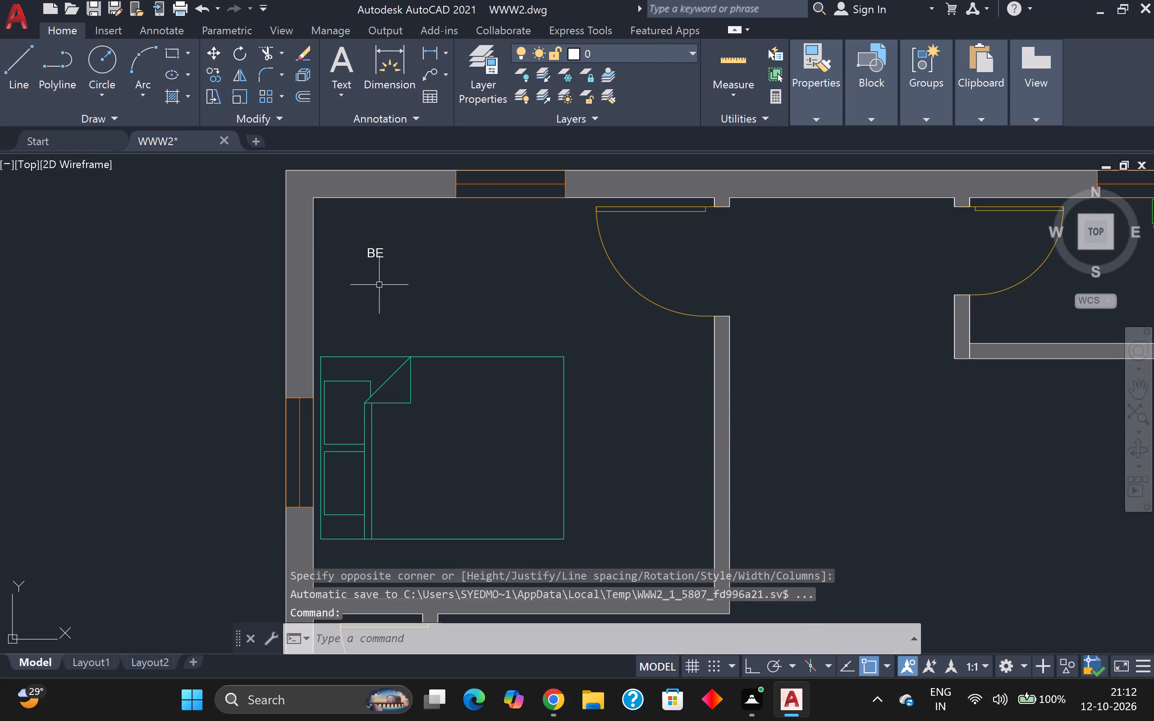
Extend the top bedroom's text to read BEDROOM, with 11' X11' on the second line.
left_click(376, 255)
double_click(380, 256)
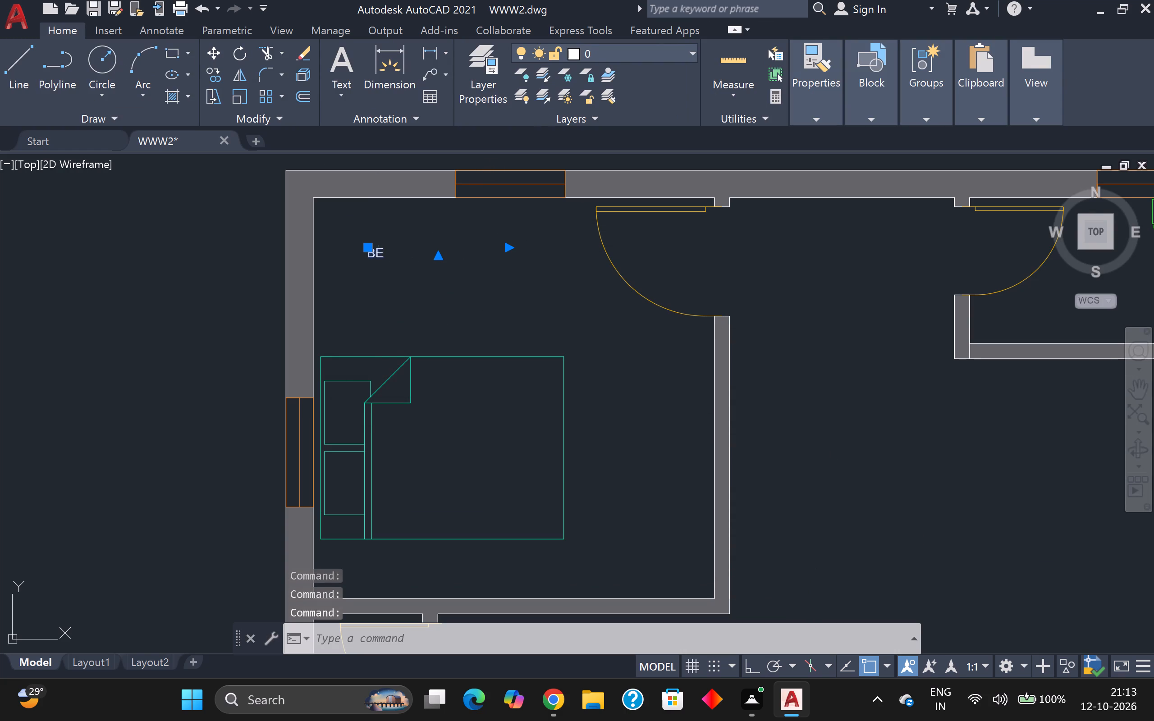
scroll(395, 254, "up", 1)
left_click(390, 256)
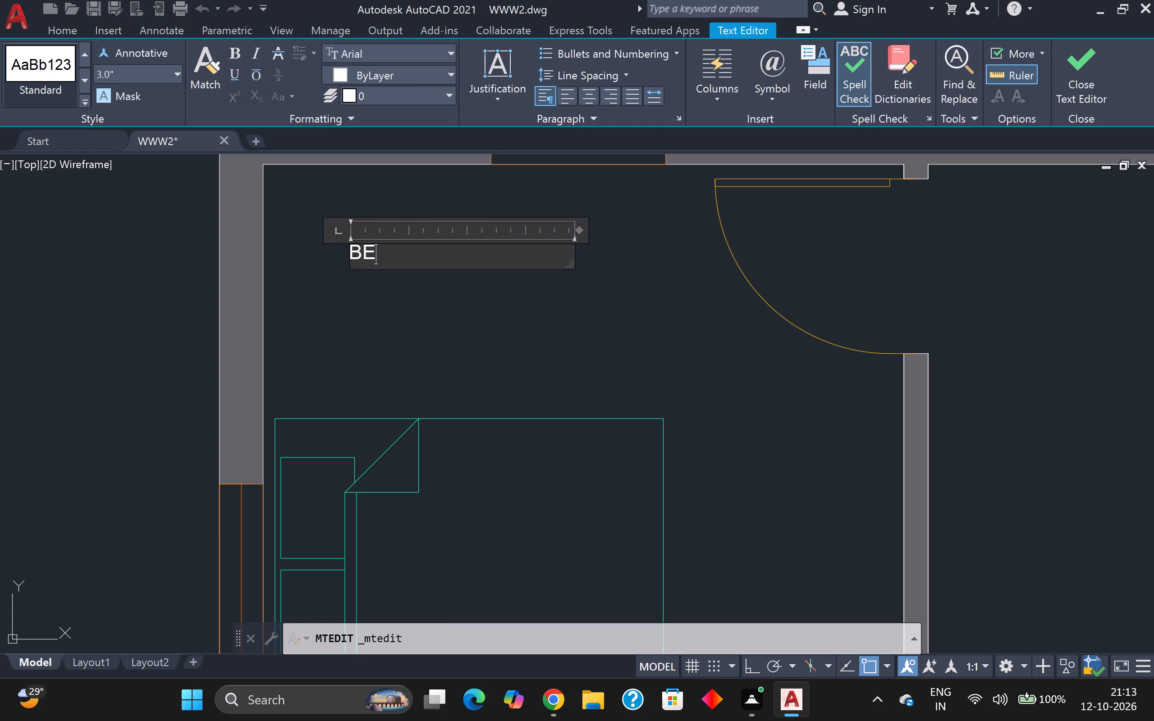
key("d")
key("r")
type("OOM")
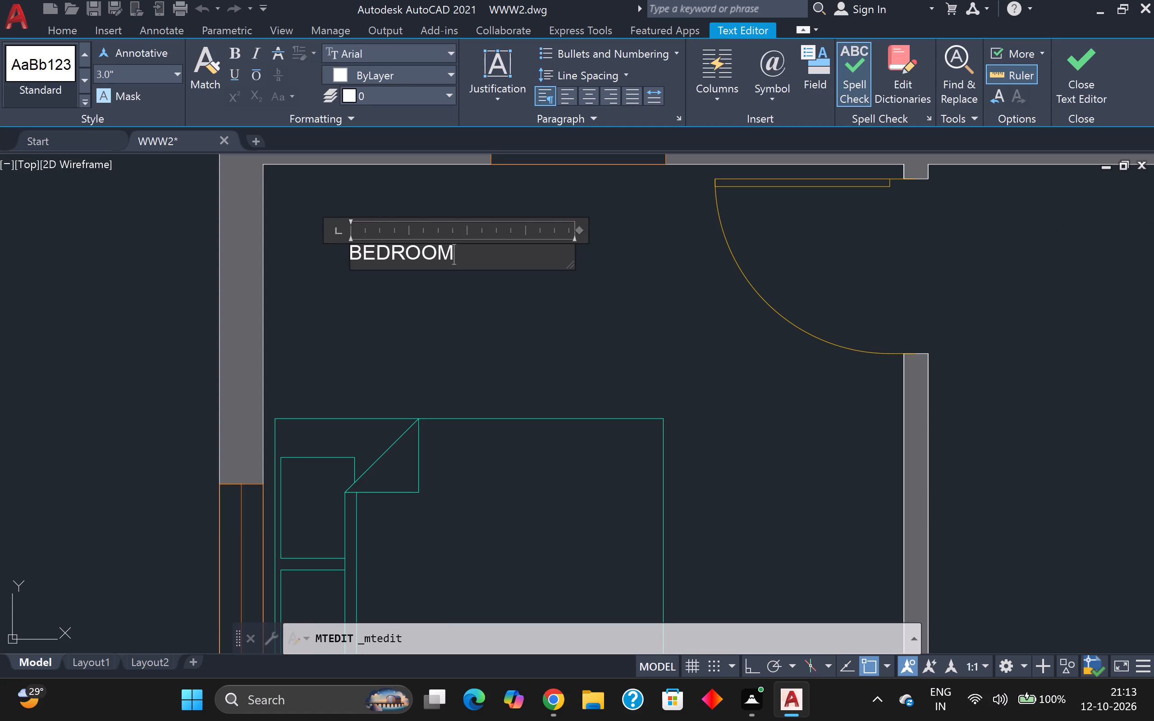
key("Return")
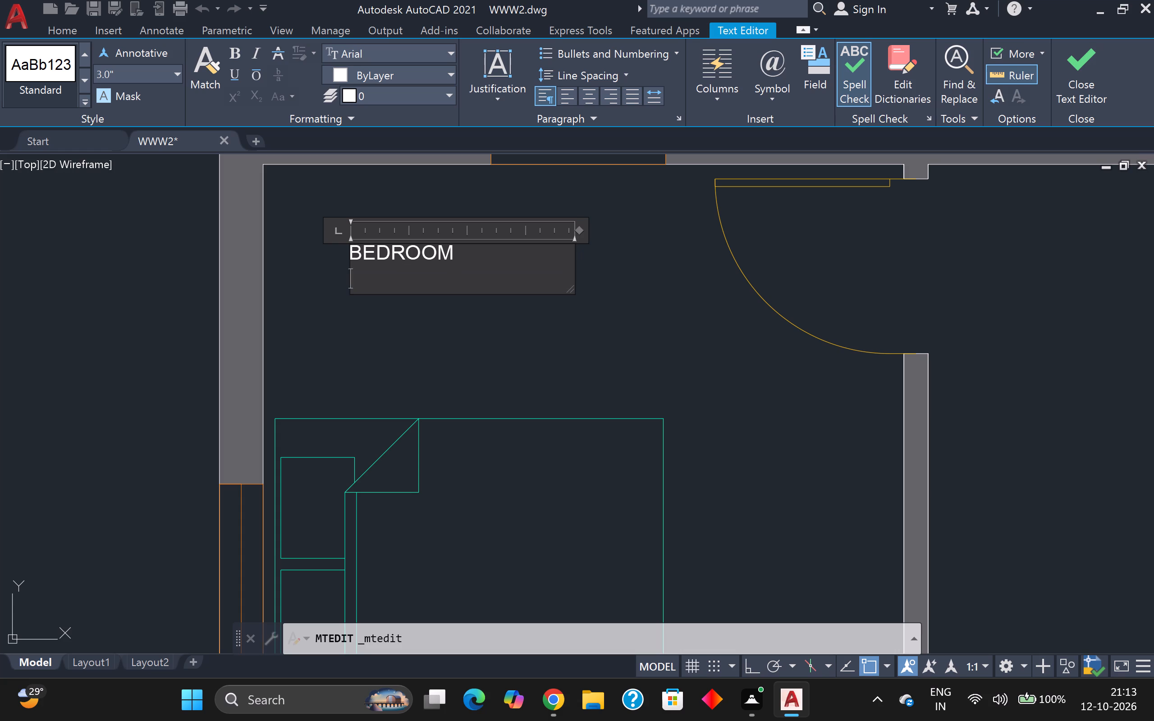
type("11' X")
type("11")
key("apostrophe")
key("Return")
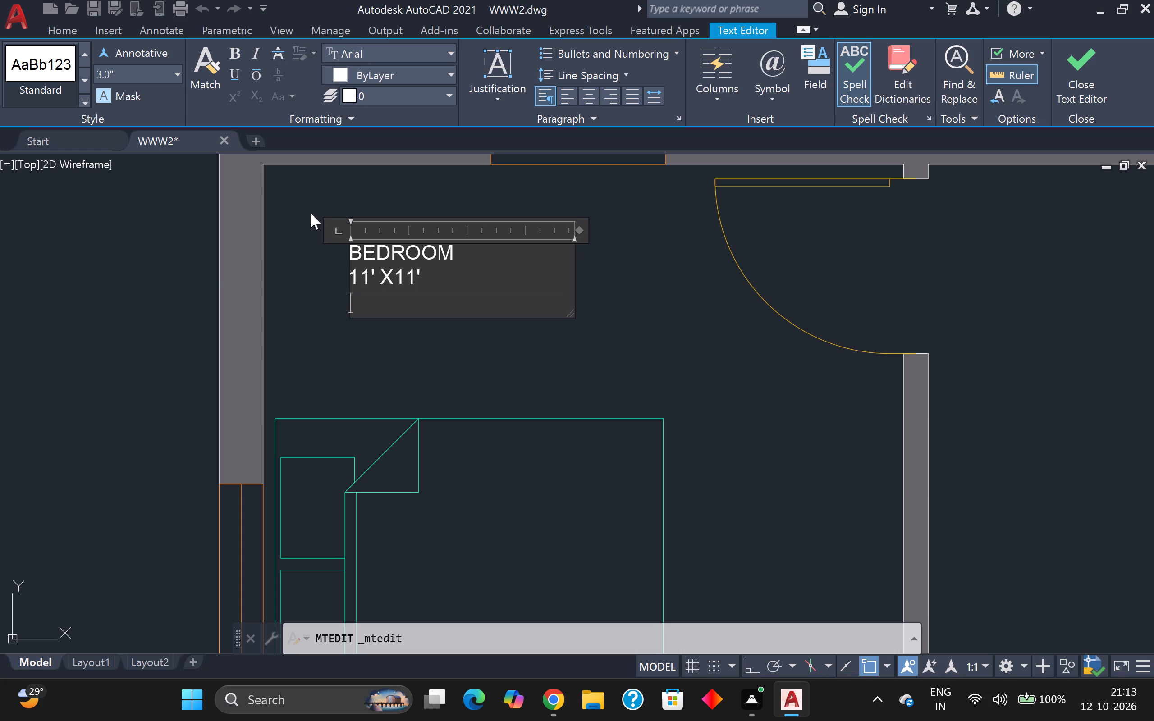
left_click(178, 257)
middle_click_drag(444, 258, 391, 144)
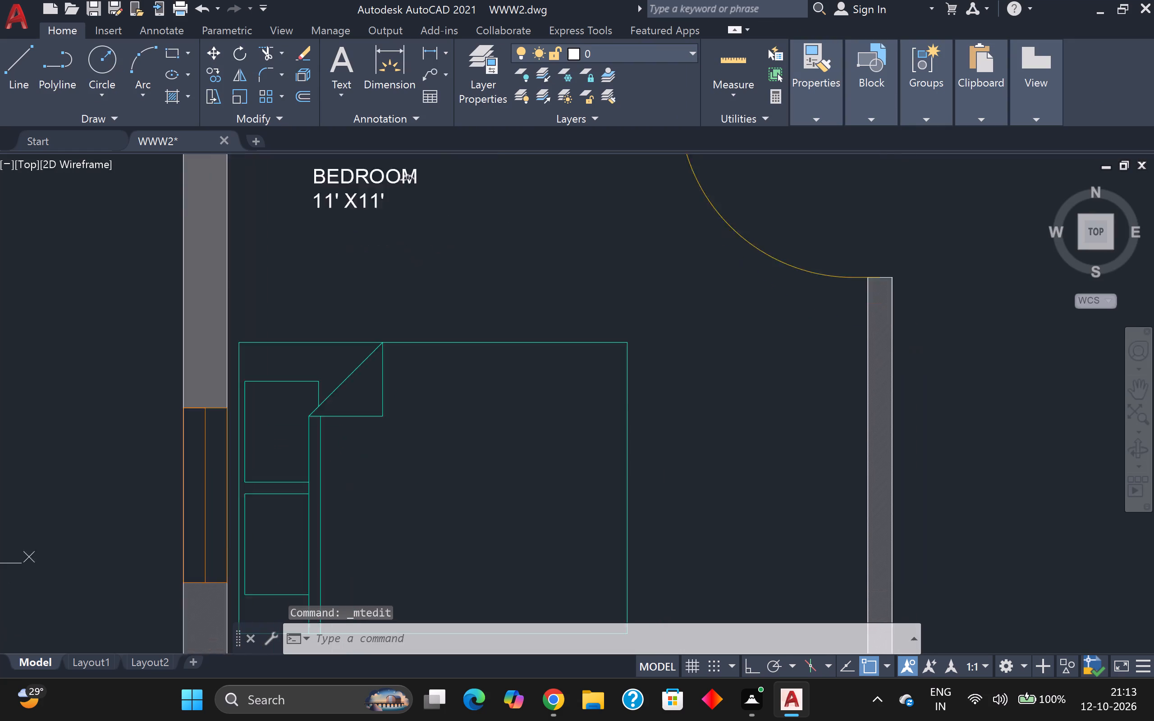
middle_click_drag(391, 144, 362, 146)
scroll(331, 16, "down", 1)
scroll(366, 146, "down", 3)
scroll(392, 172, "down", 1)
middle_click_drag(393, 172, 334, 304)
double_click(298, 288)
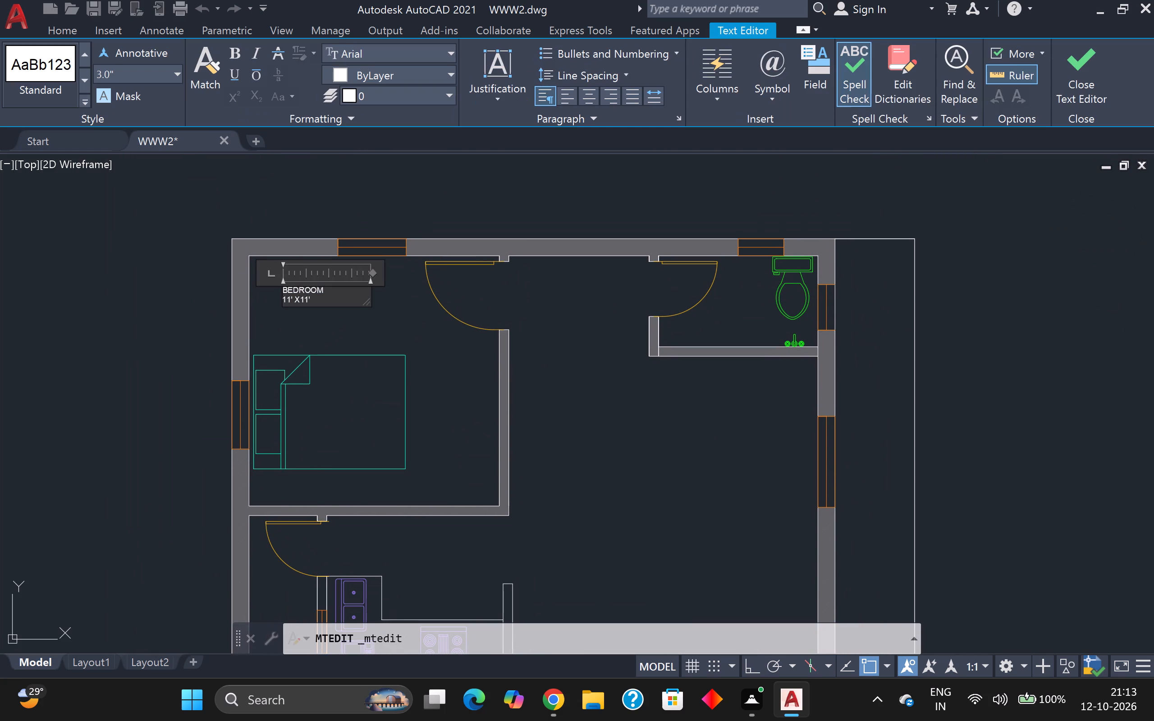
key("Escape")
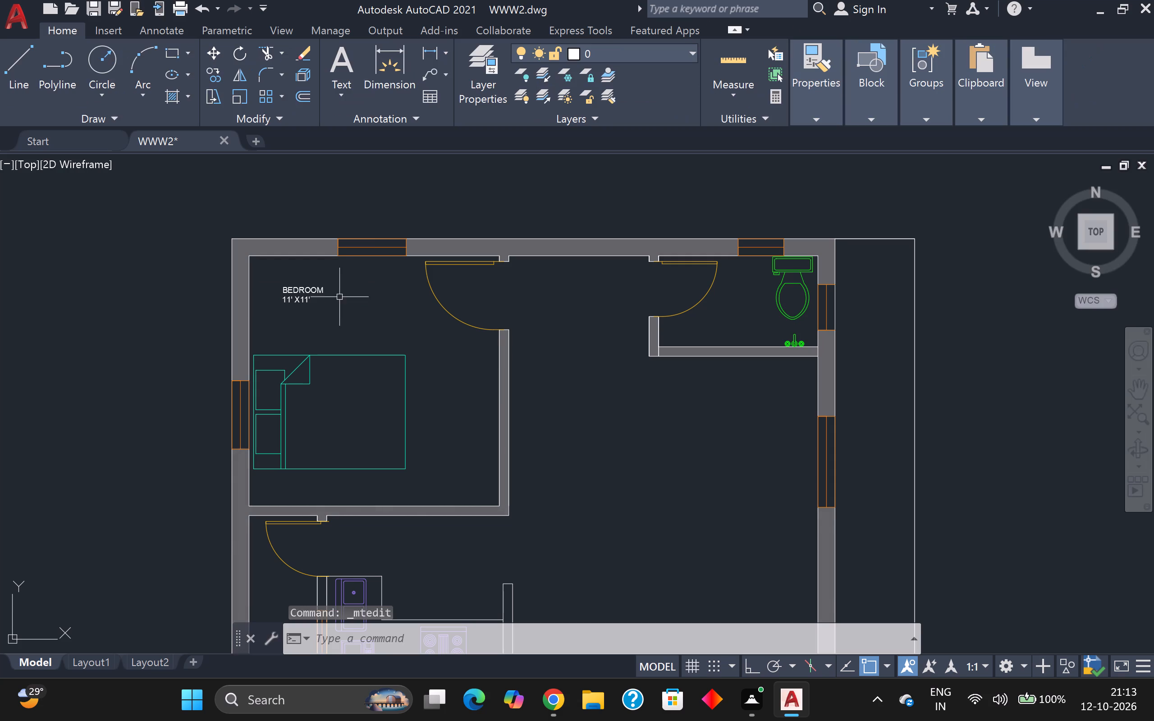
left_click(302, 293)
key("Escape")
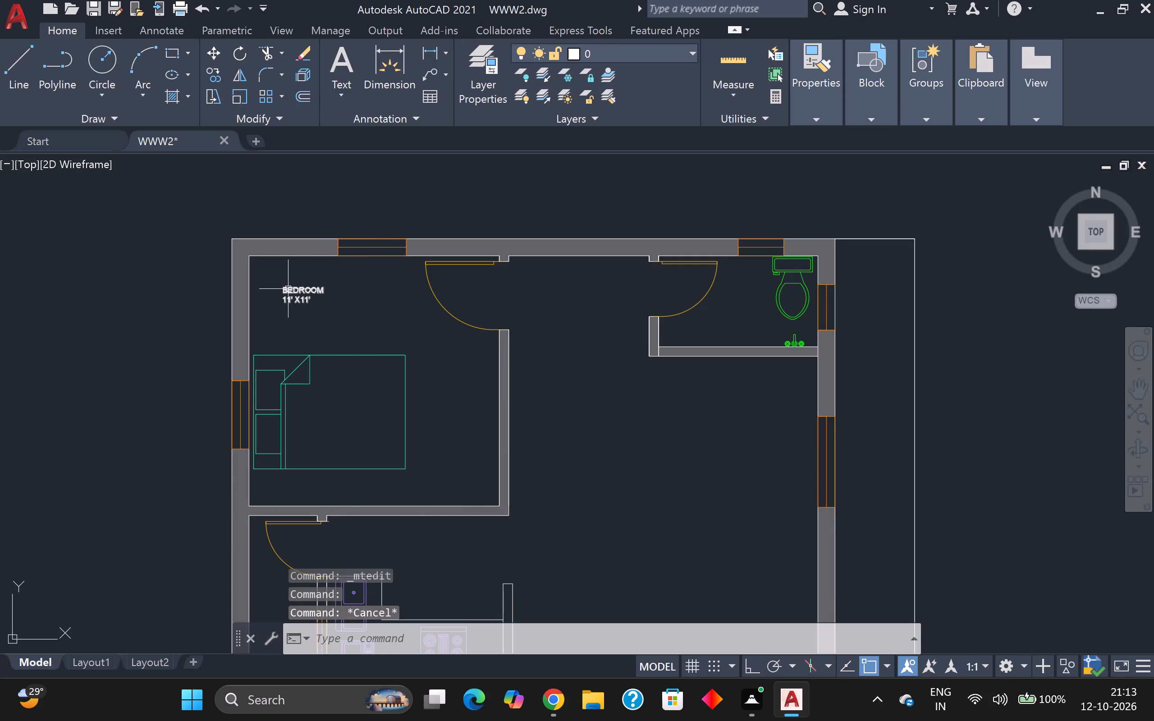
Copy the BEDROOM 11' X11' label from the top bedroom into the top unit's bathroom, keeping Copy active.
left_click(270, 285)
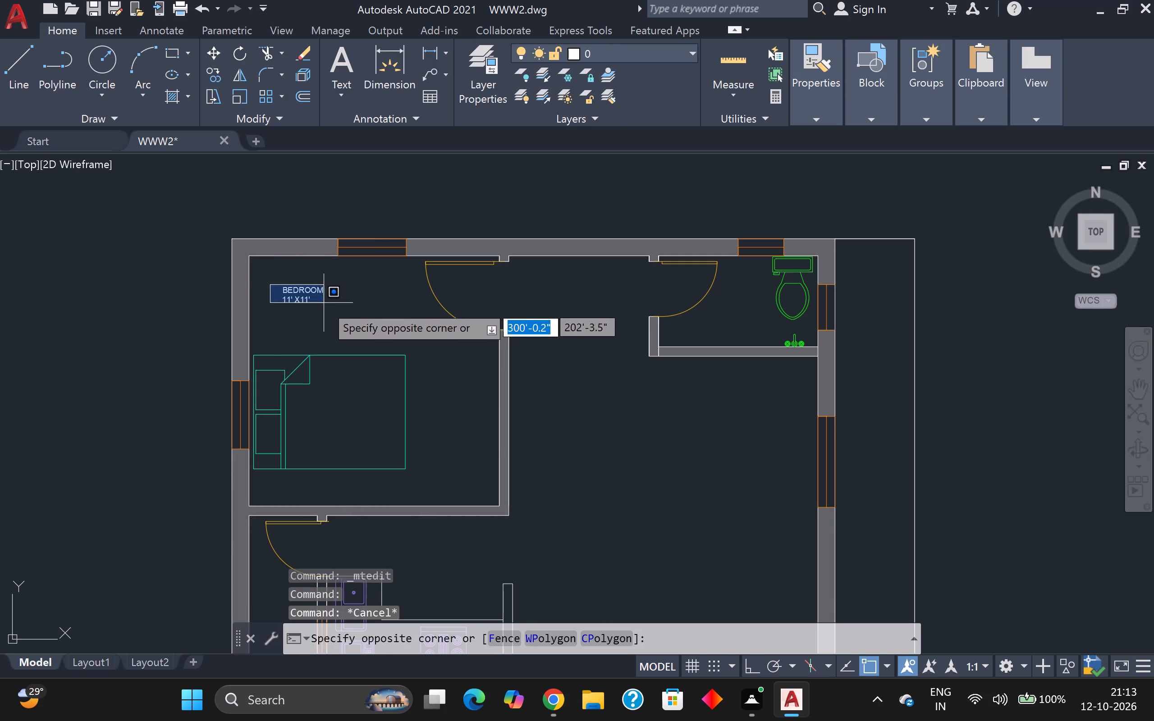
left_click(329, 309)
key("c")
key("o")
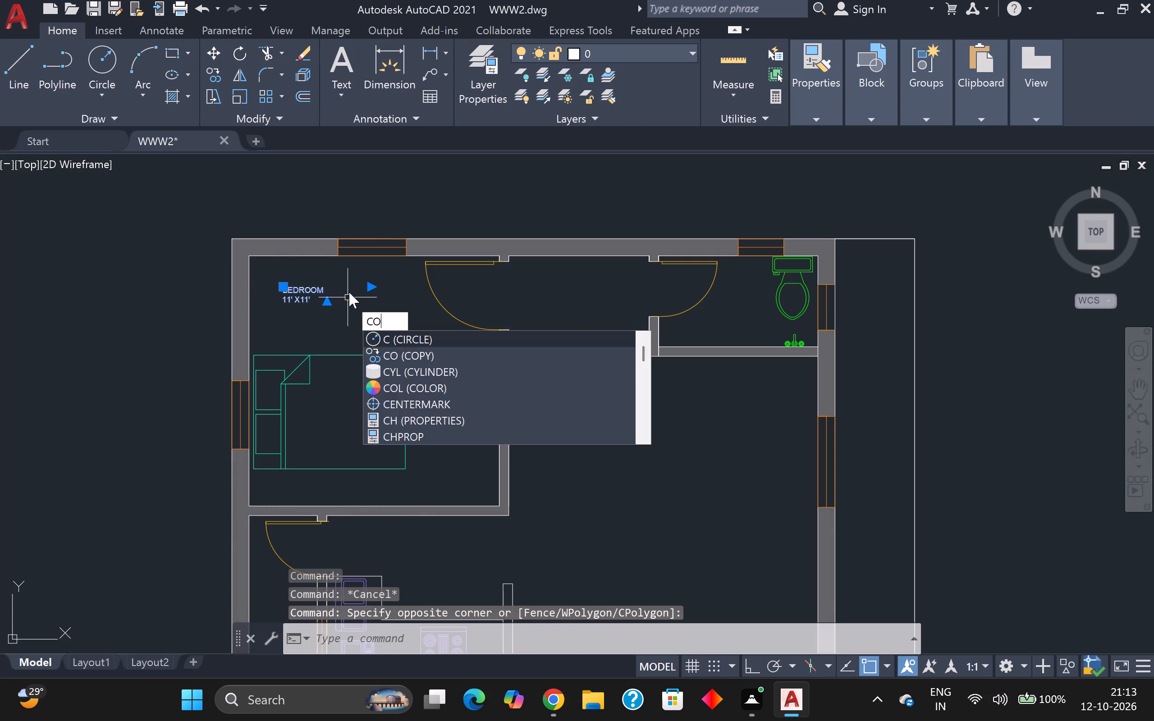
key("Return")
left_click(301, 294)
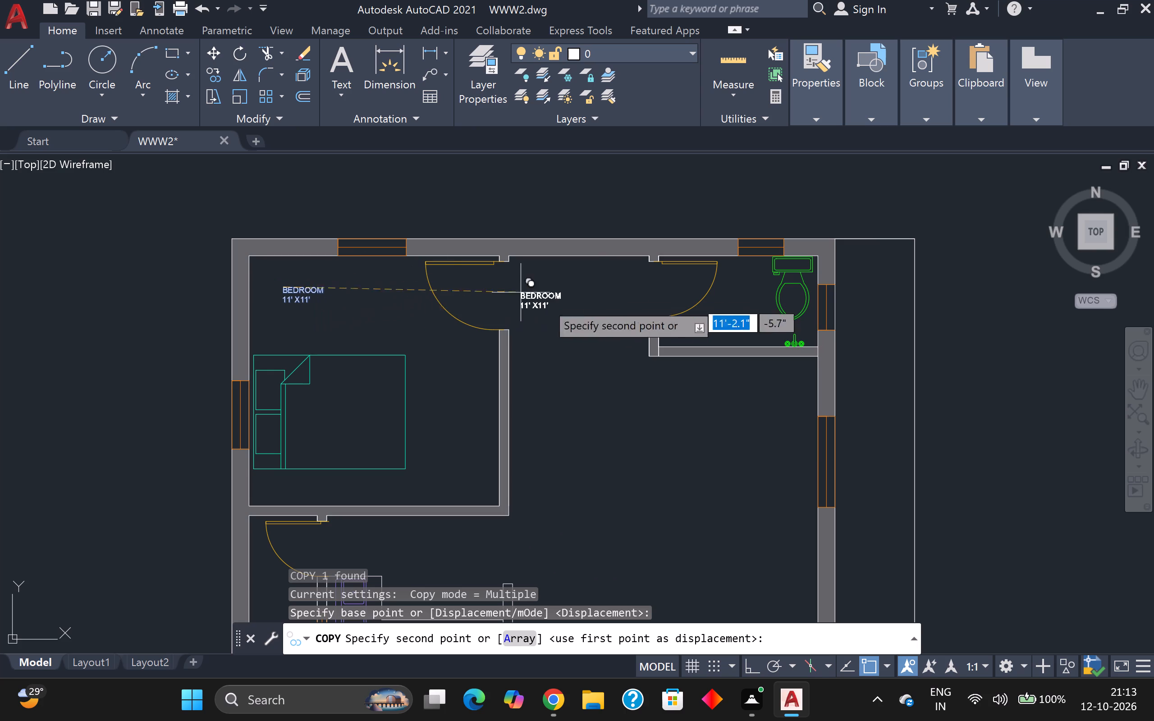
middle_click_drag(685, 315, 493, 285)
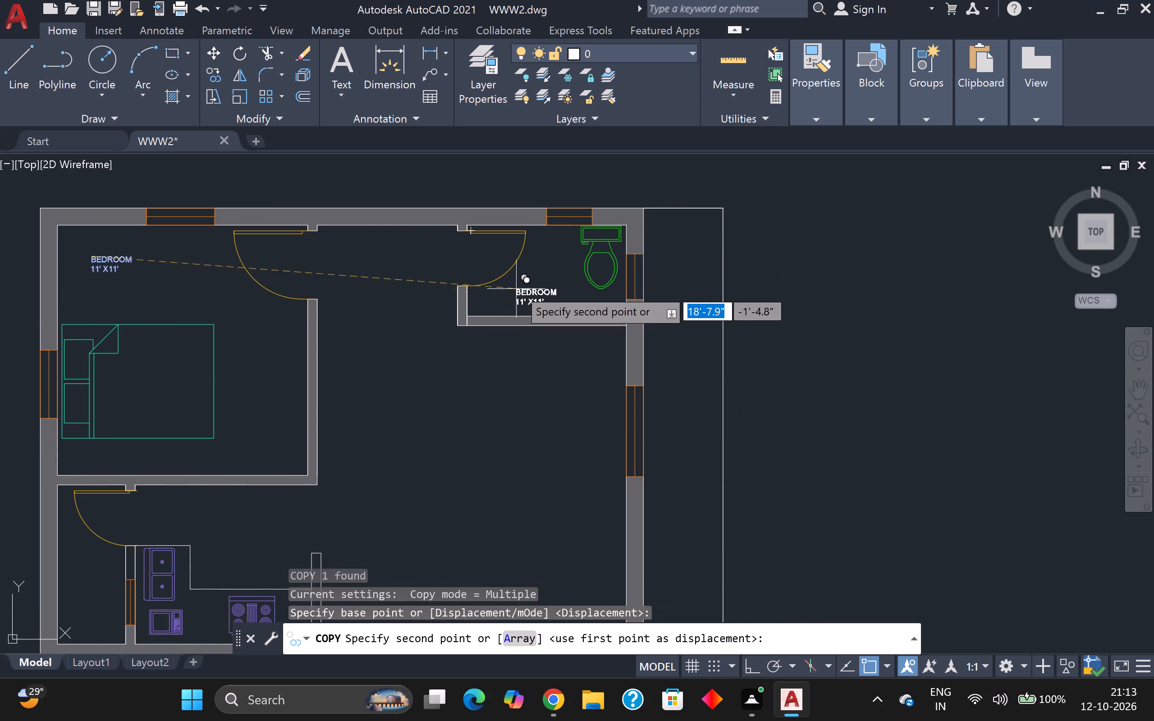
scroll(518, 283, "up", 1)
left_click(527, 280)
Place further copies of the bedroom label in the top unit's living area, kitchen and small room west of the kitchen.
middle_click_drag(518, 416, 451, 125)
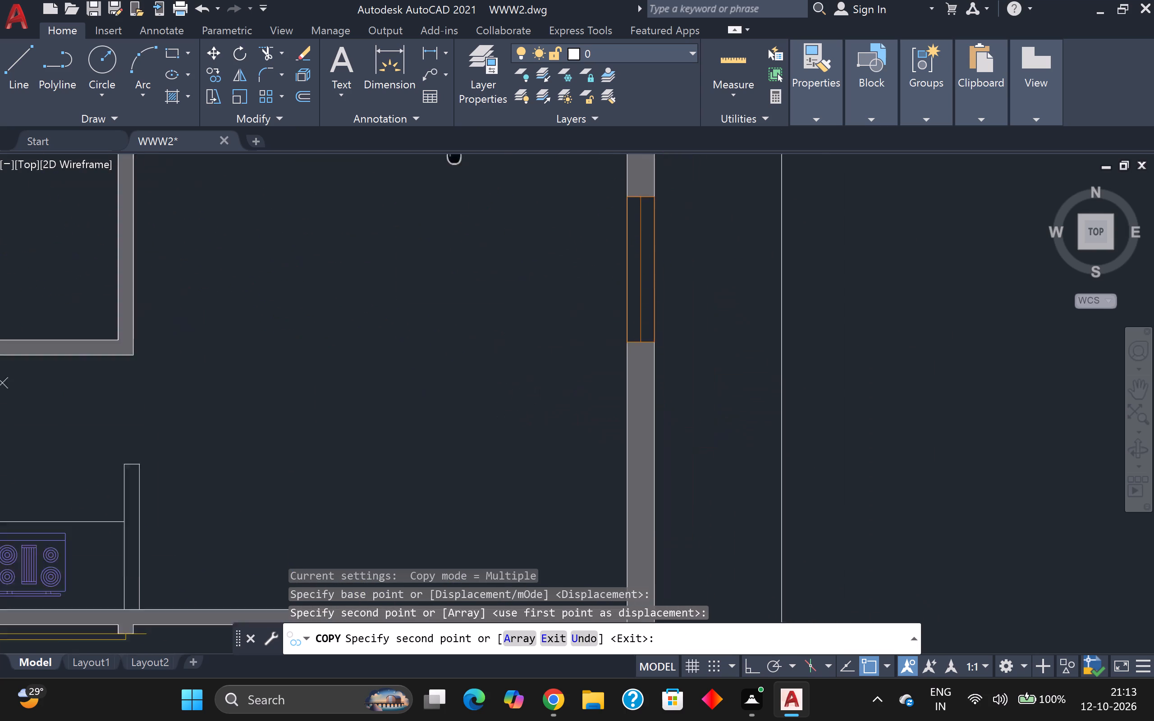
middle_click_drag(451, 125, 446, 79)
middle_click_drag(369, 190, 428, 327)
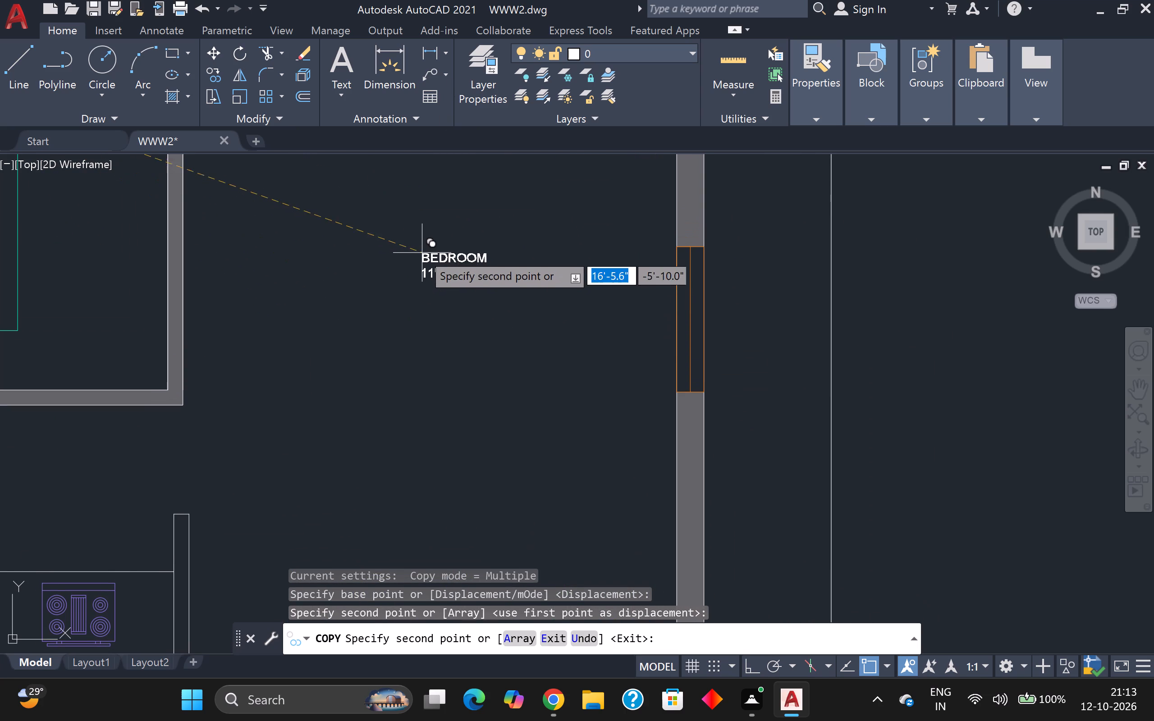
left_click(420, 249)
scroll(418, 252, "down", 2)
scroll(284, 353, "up", 2)
left_click(284, 337)
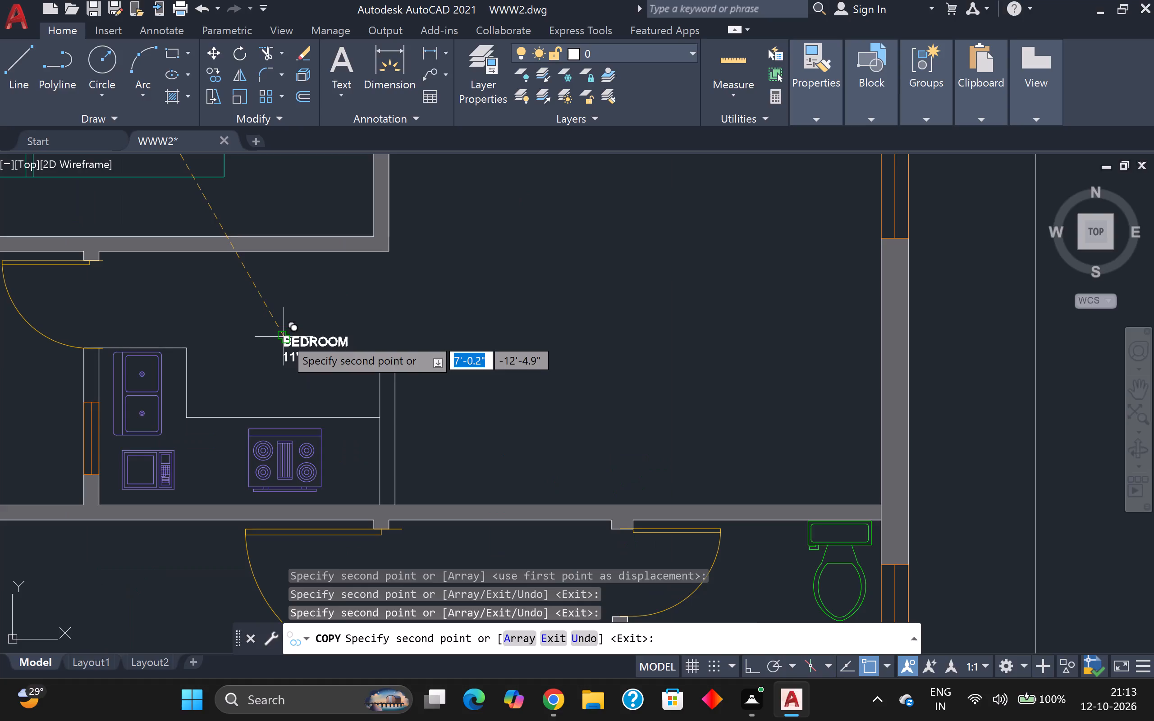
middle_click_drag(279, 336, 430, 244)
scroll(215, 316, "up", 1)
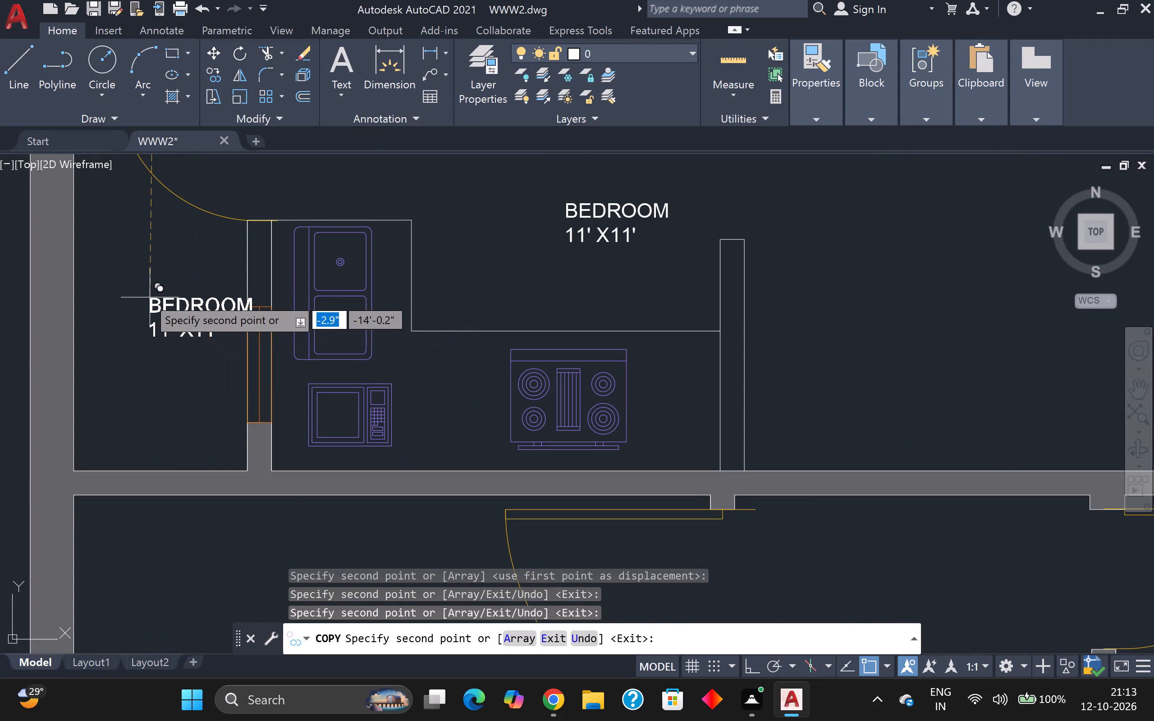
left_click(118, 282)
Place copies of the BEDROOM 11' X11' label in the middle unit's bedroom, above the bed, and in its bathroom.
scroll(443, 218, "down", 1)
middle_click_drag(443, 218, 488, 36)
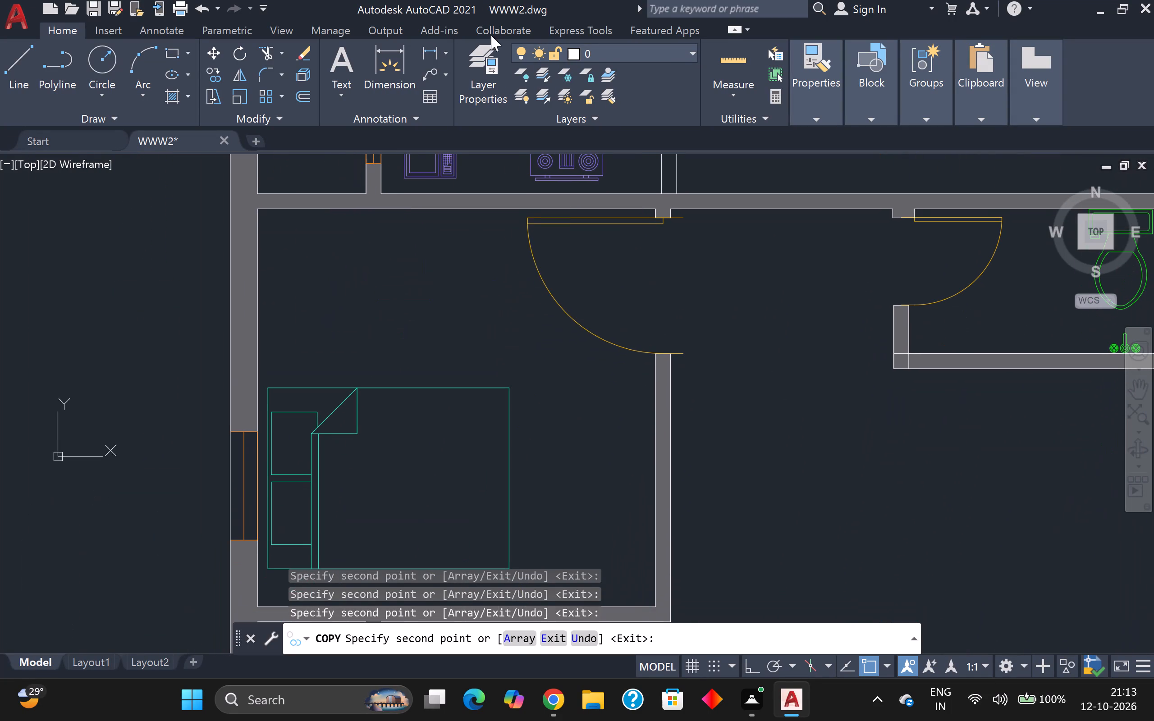
left_click(348, 290)
scroll(382, 268, "down", 2)
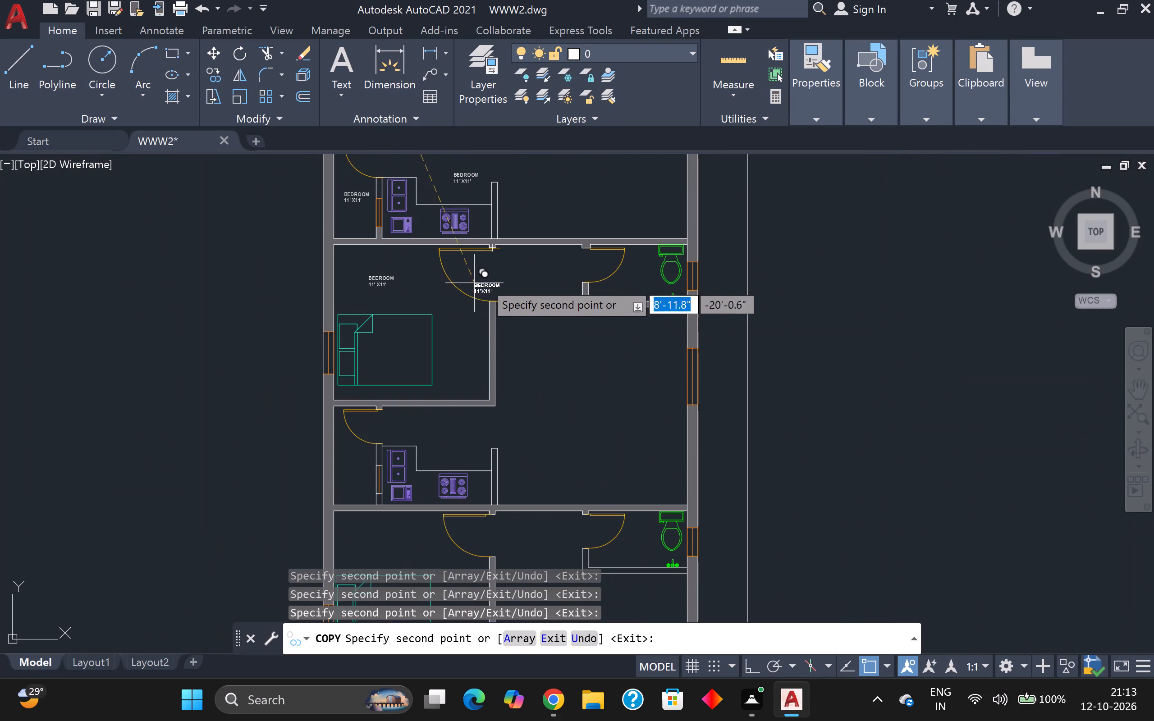
middle_click_drag(508, 268, 339, 266)
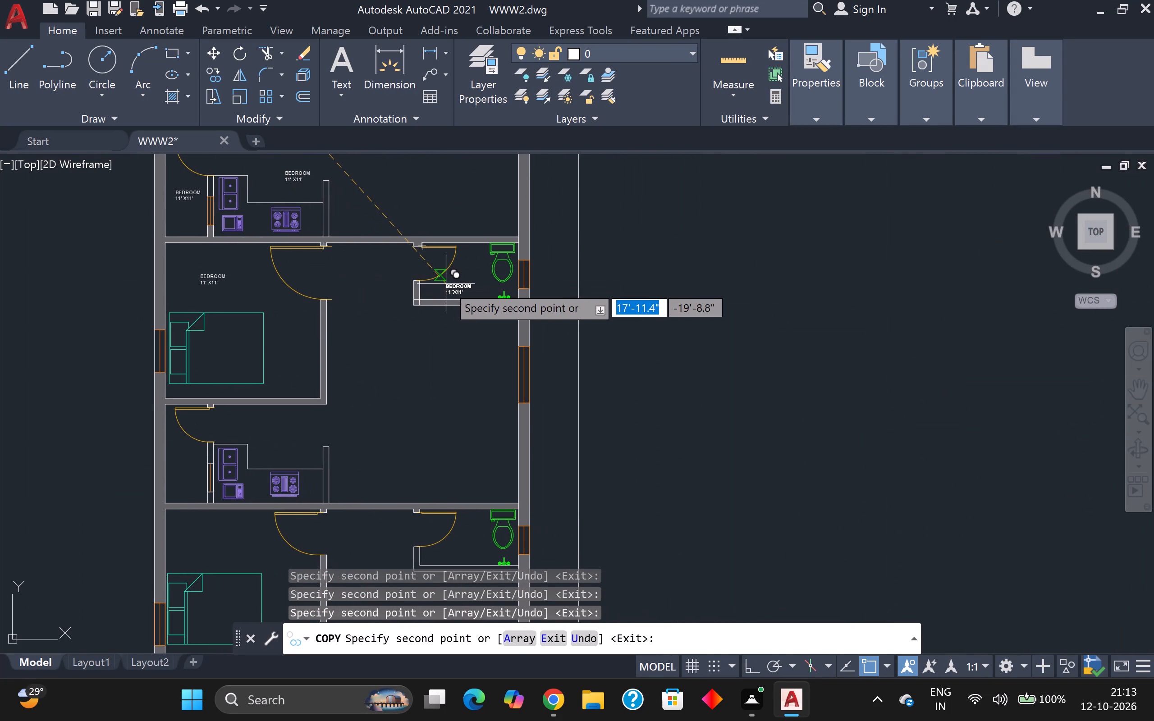
left_click(449, 284)
Place copies of the bedroom label in the bottom unit's bathroom and in its bedroom above the bed.
middle_click_drag(442, 338, 383, 213)
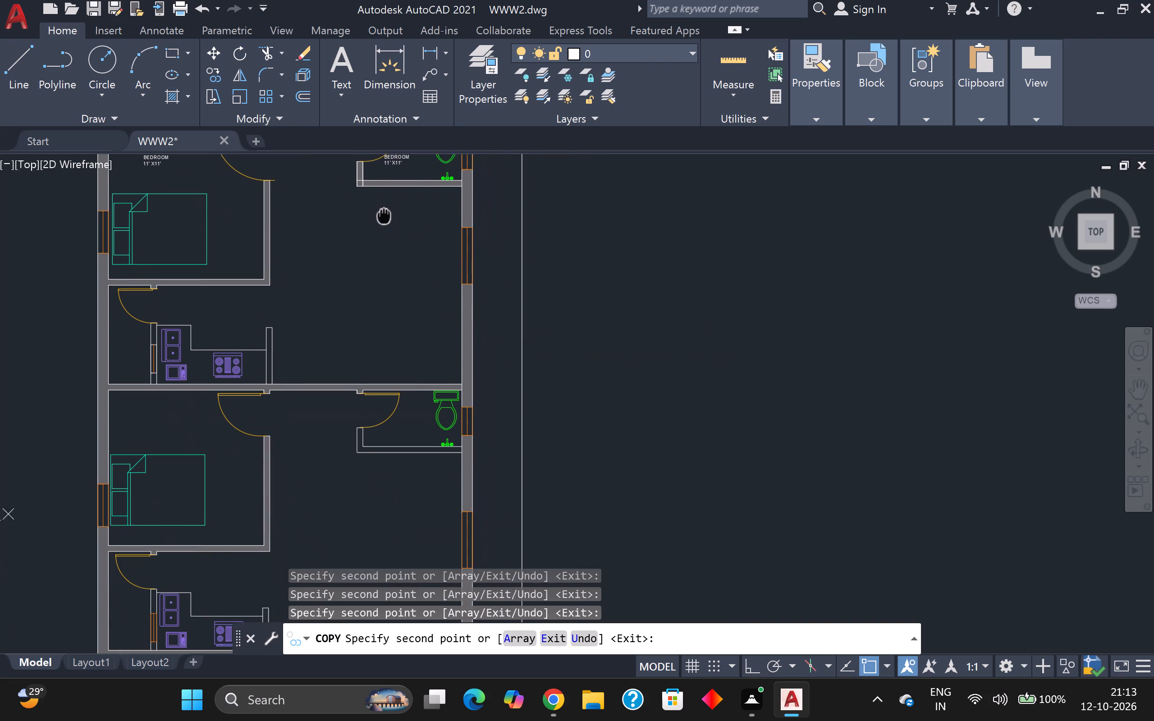
middle_click_drag(383, 213, 383, 209)
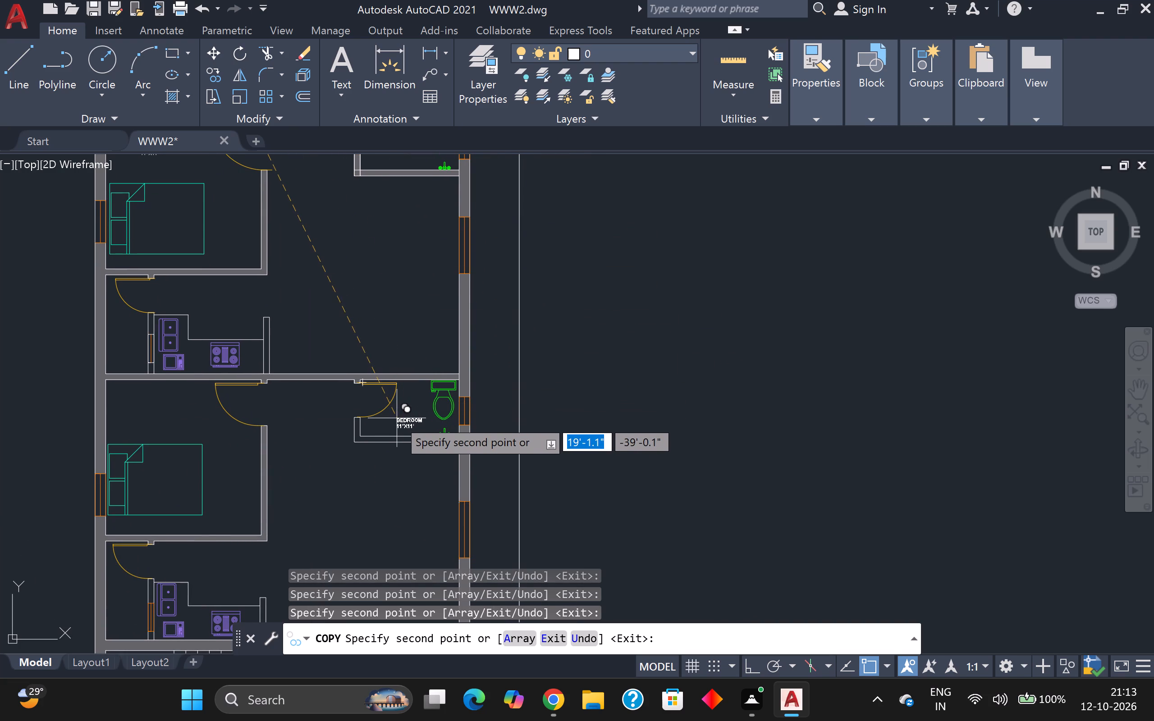
left_click(397, 418)
middle_click_drag(345, 407, 638, 41)
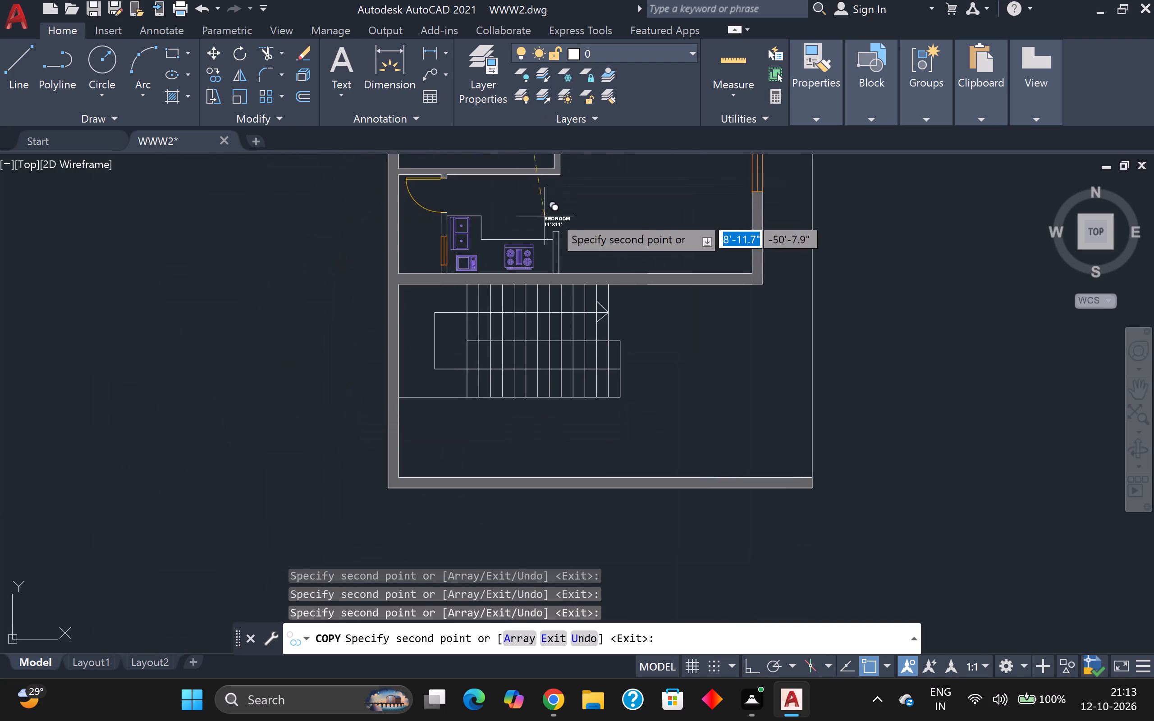
middle_click_drag(591, 203, 586, 354)
scroll(584, 354, "up", 1)
middle_click_drag(465, 242, 506, 420)
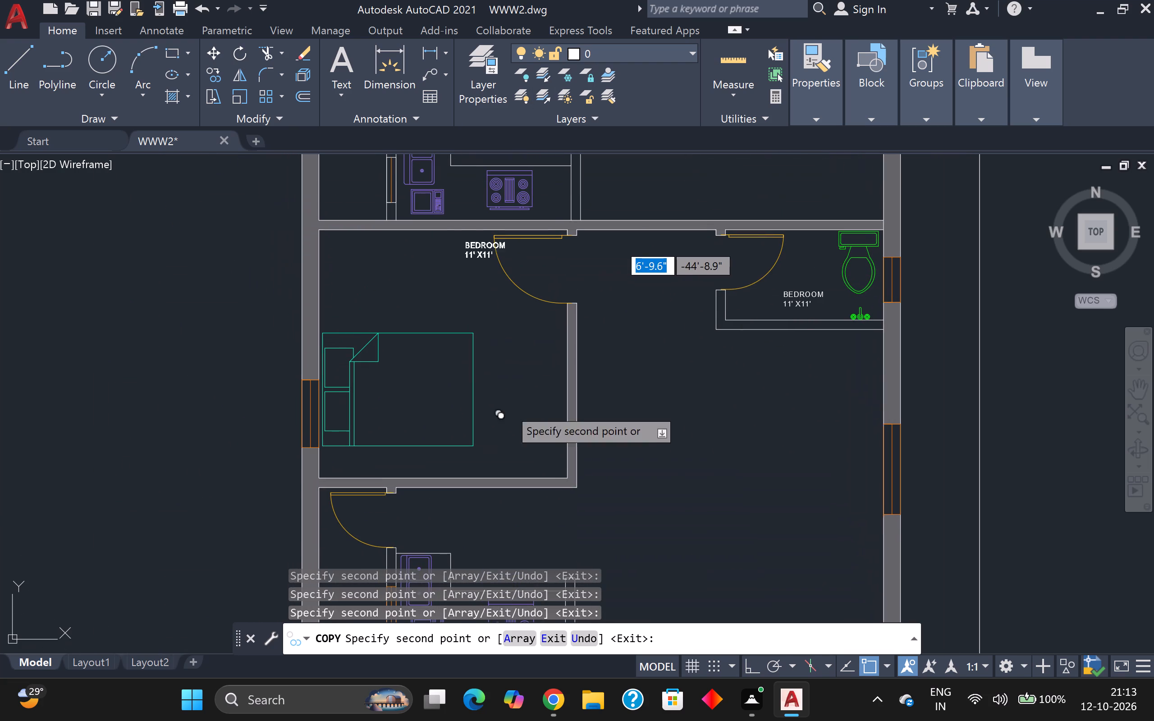
left_click(379, 278)
Place copies of the bedroom label in the bottom unit's living area, kitchen and small room west of the kitchen.
scroll(517, 325, "down", 3)
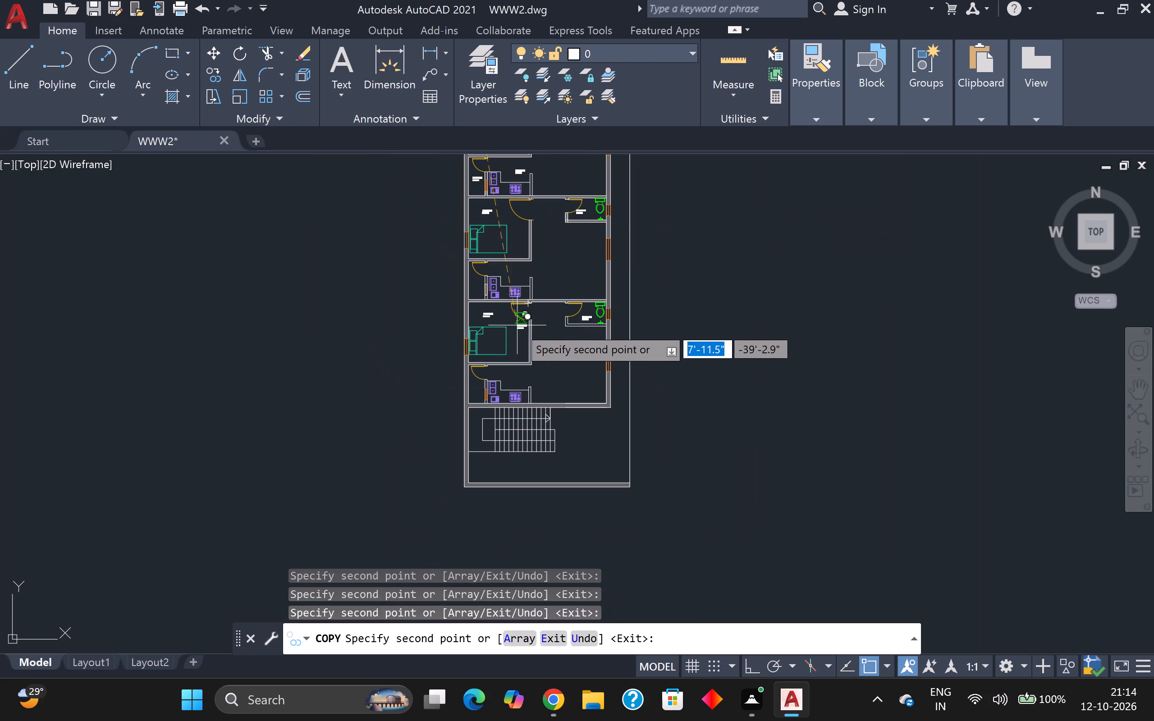
left_click(565, 362)
scroll(522, 391, "up", 3)
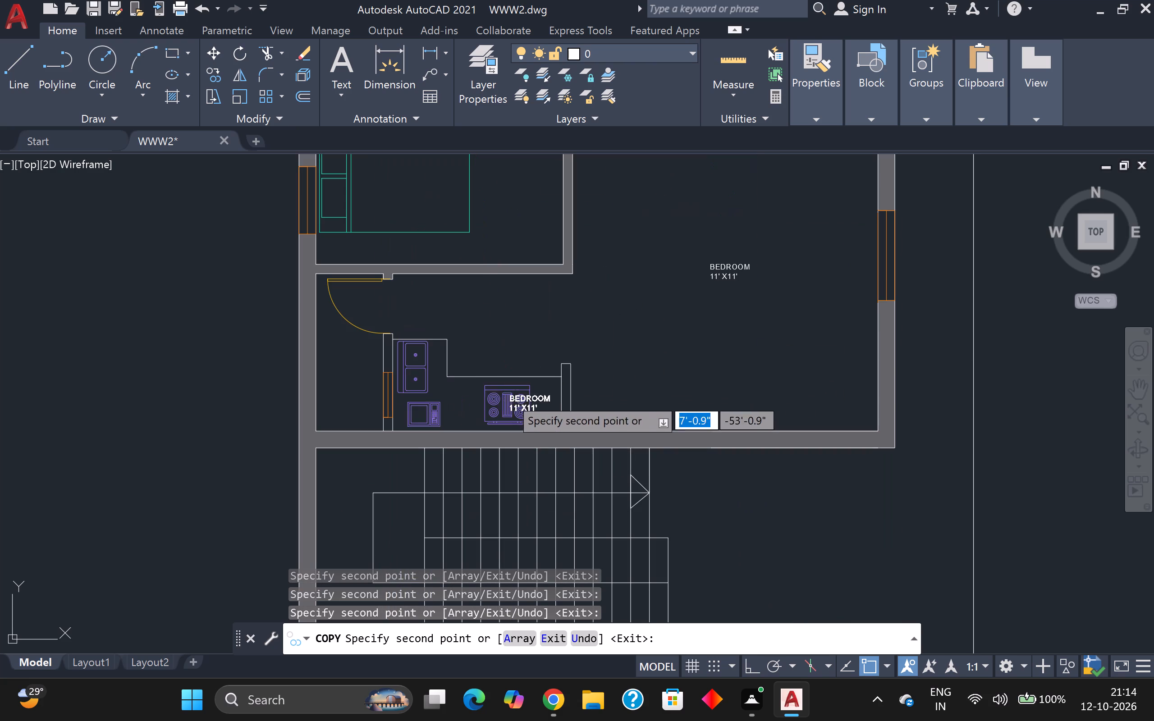
left_click(506, 335)
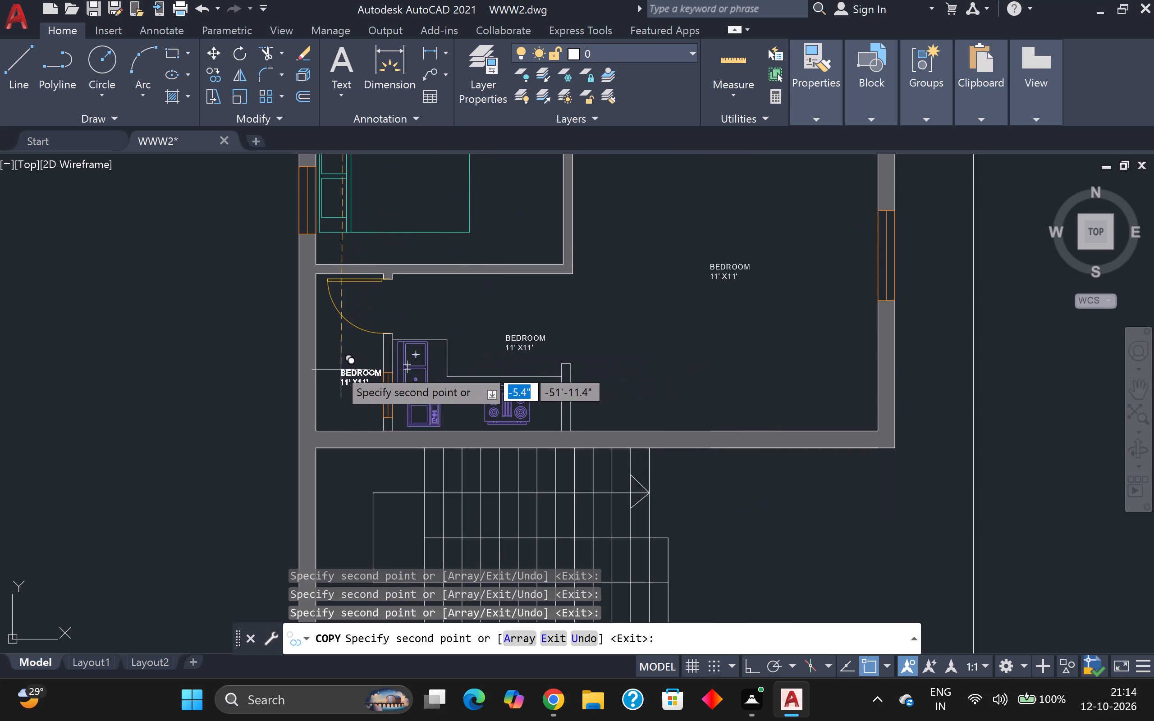
left_click(335, 368)
Place copies of the bedroom label at the staircase's west end and in the open area east of the stairs.
middle_click_drag(350, 431, 455, 185)
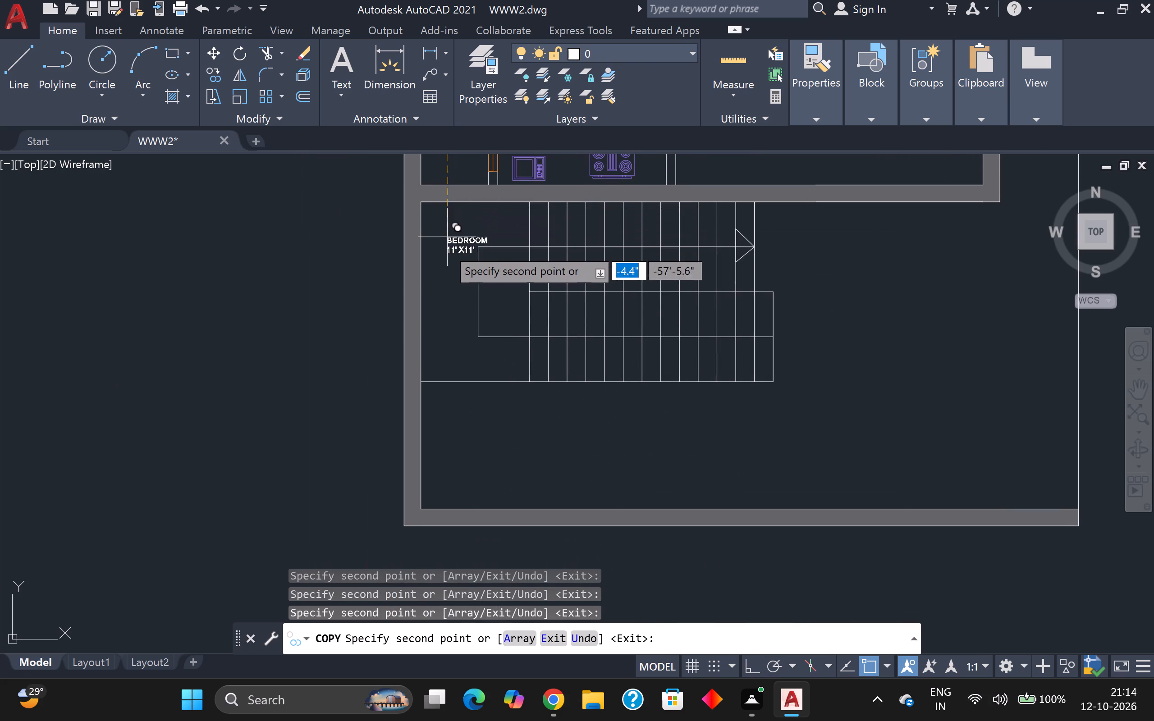
left_click(427, 275)
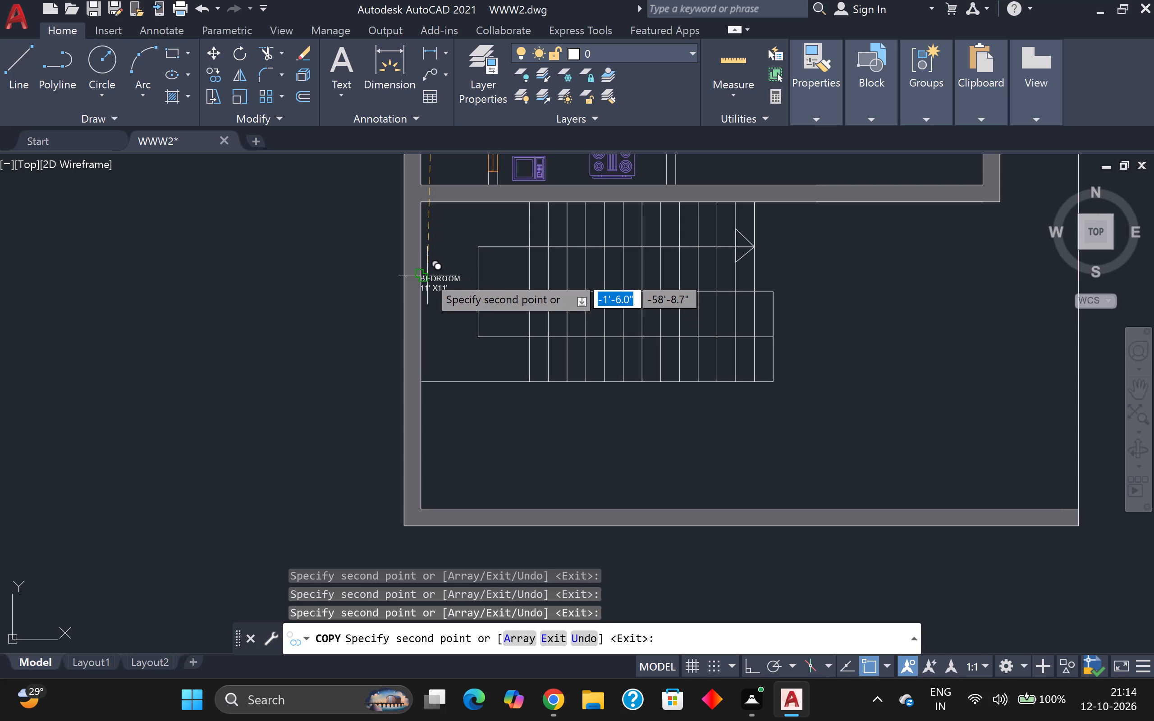
scroll(485, 257, "down", 2)
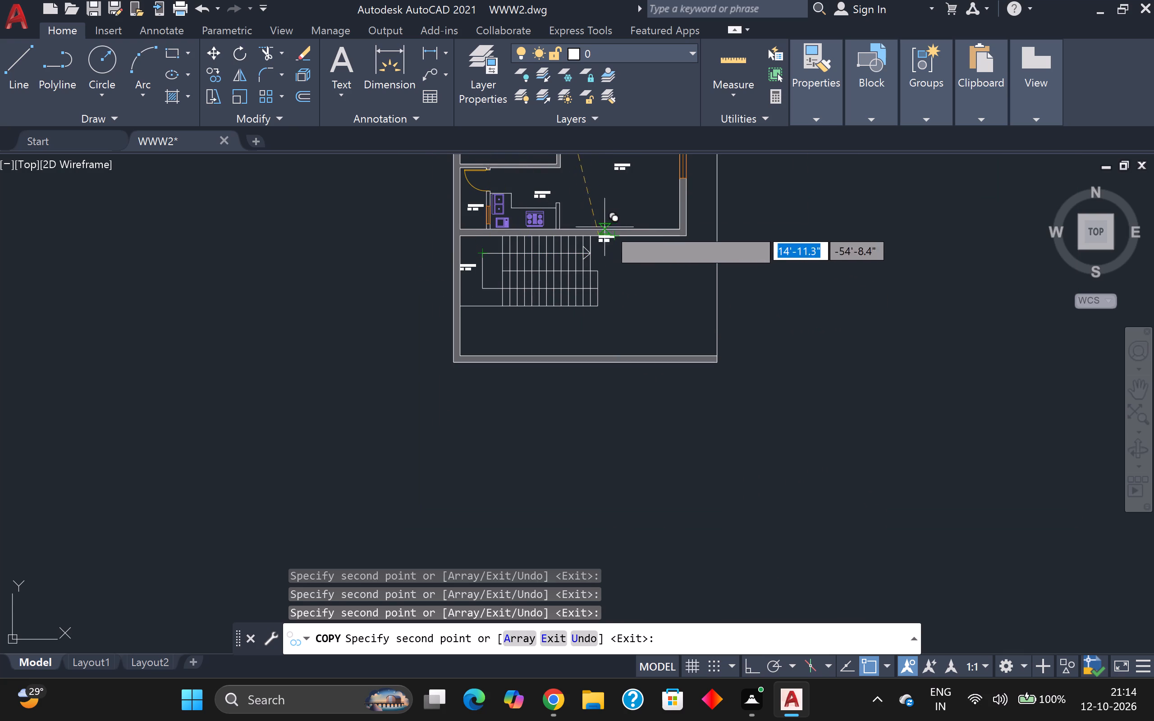
left_click(636, 273)
Place a last copy of the bedroom label in the strip outside the bottom unit's east wall and end Copy.
middle_click_drag(648, 250, 383, 532)
scroll(381, 530, "up", 1)
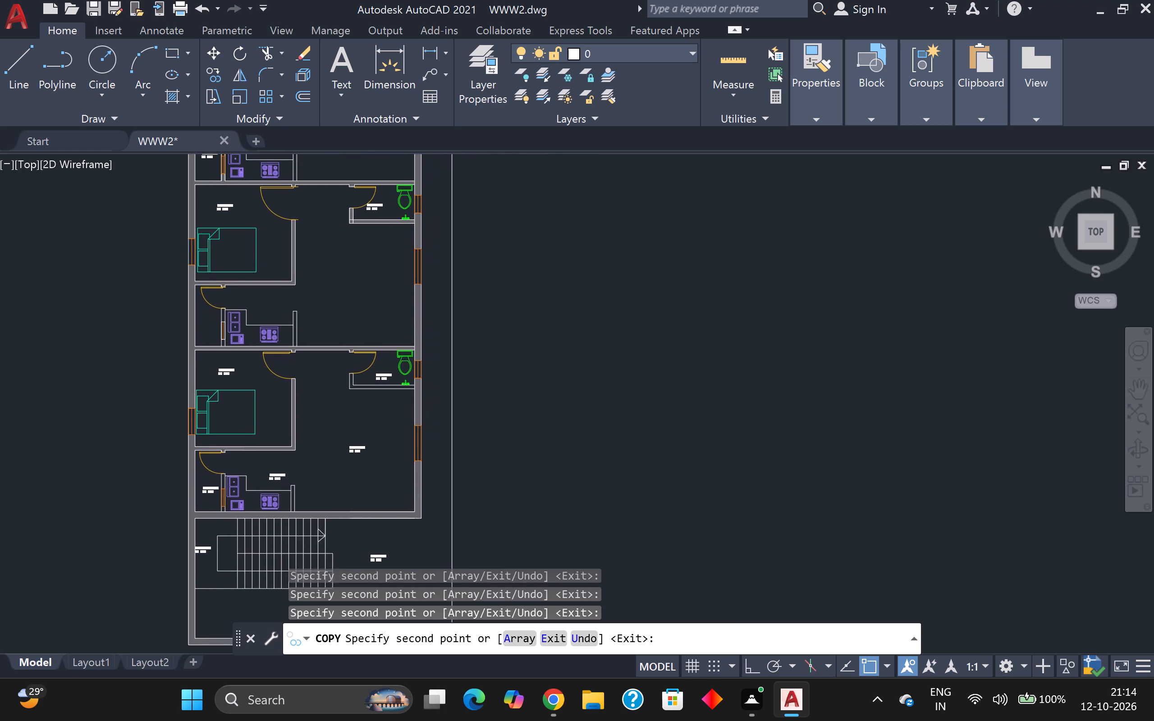
scroll(467, 393, "up", 5)
scroll(472, 380, "down", 4)
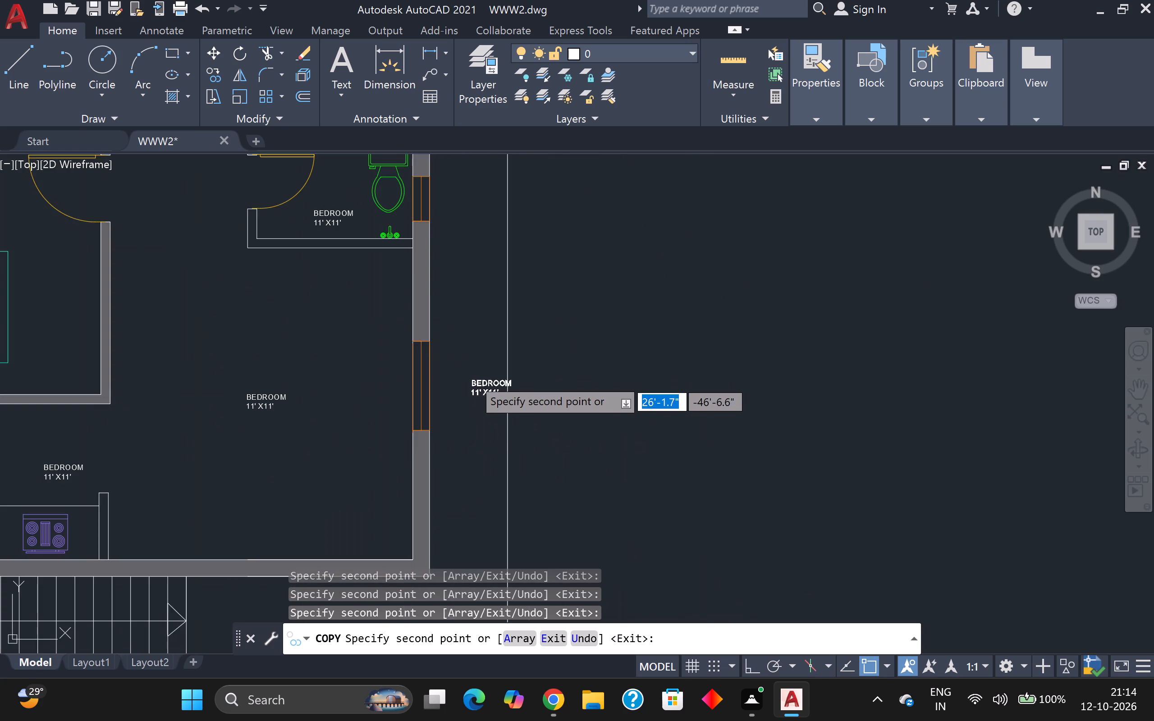
scroll(472, 377, "down", 3)
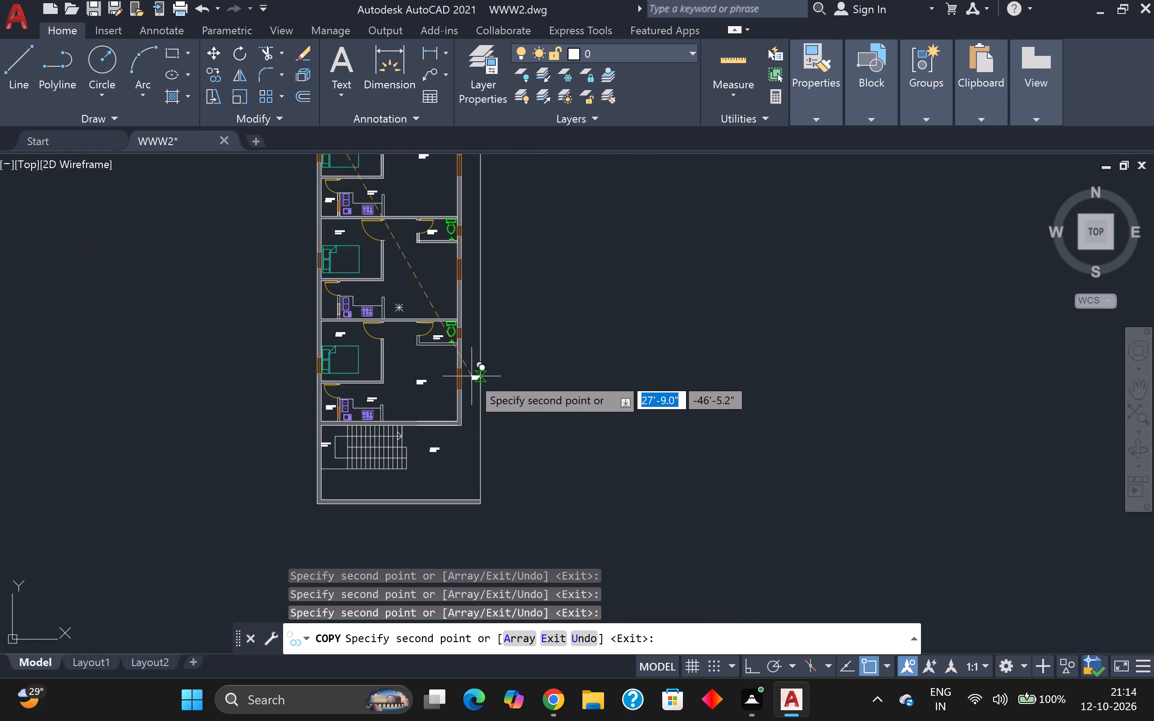
scroll(471, 376, "up", 3)
left_click(467, 360)
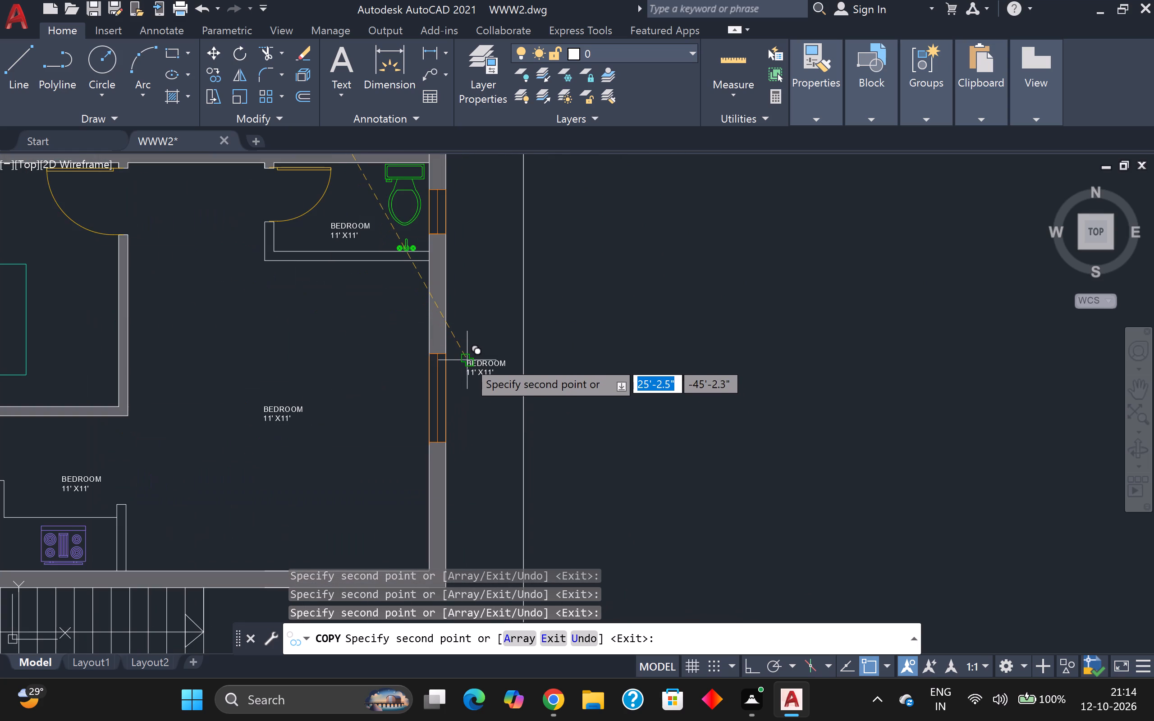
key("Escape")
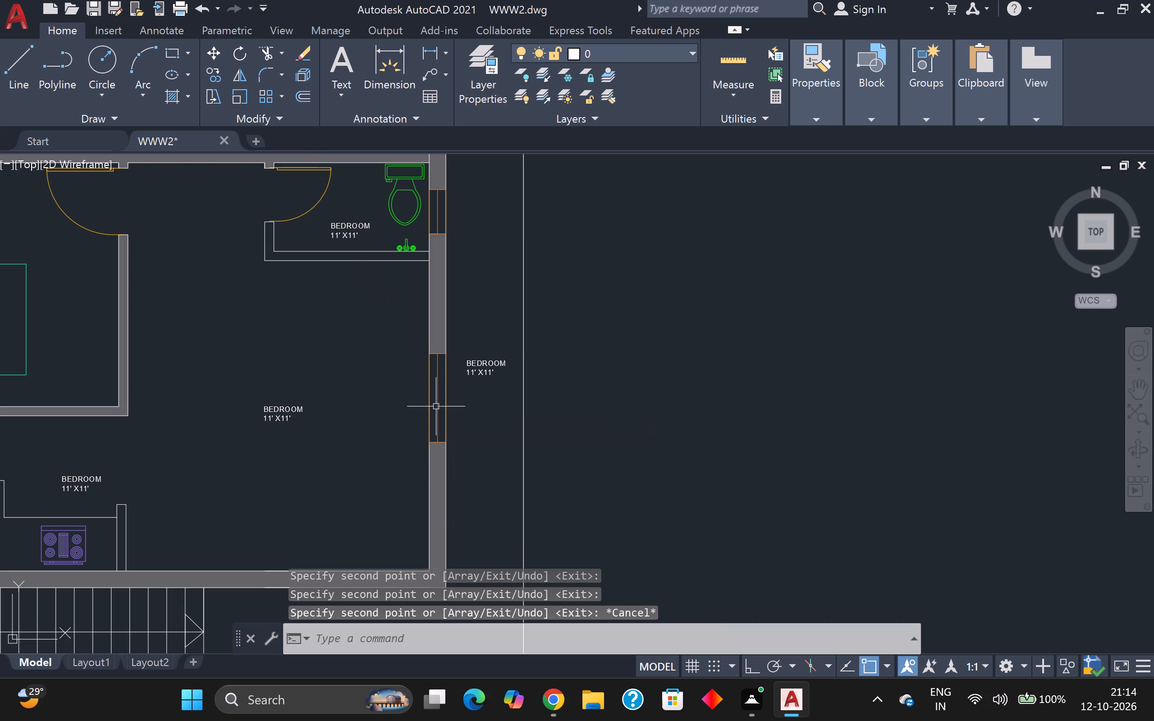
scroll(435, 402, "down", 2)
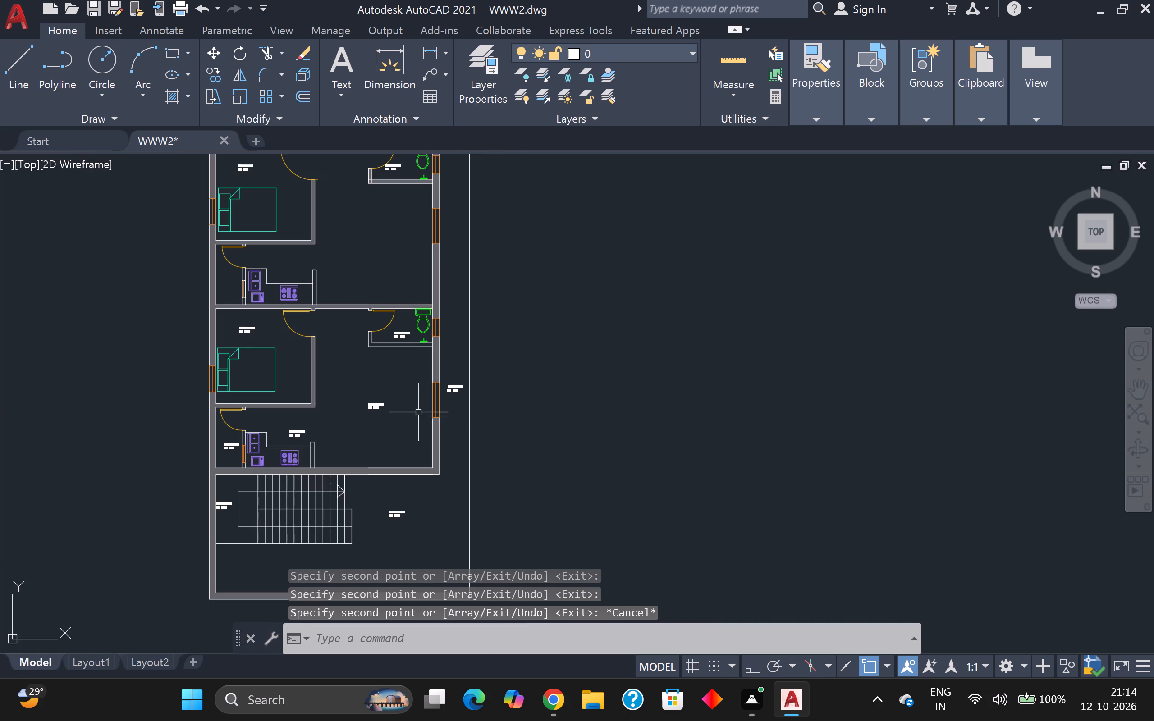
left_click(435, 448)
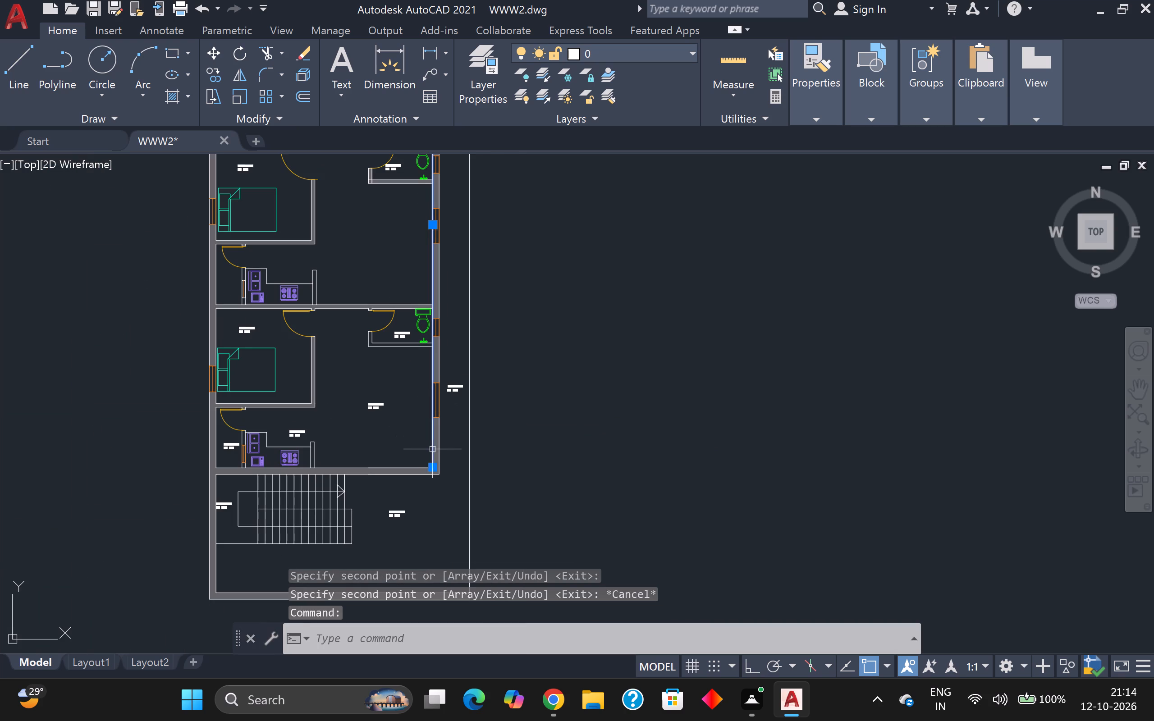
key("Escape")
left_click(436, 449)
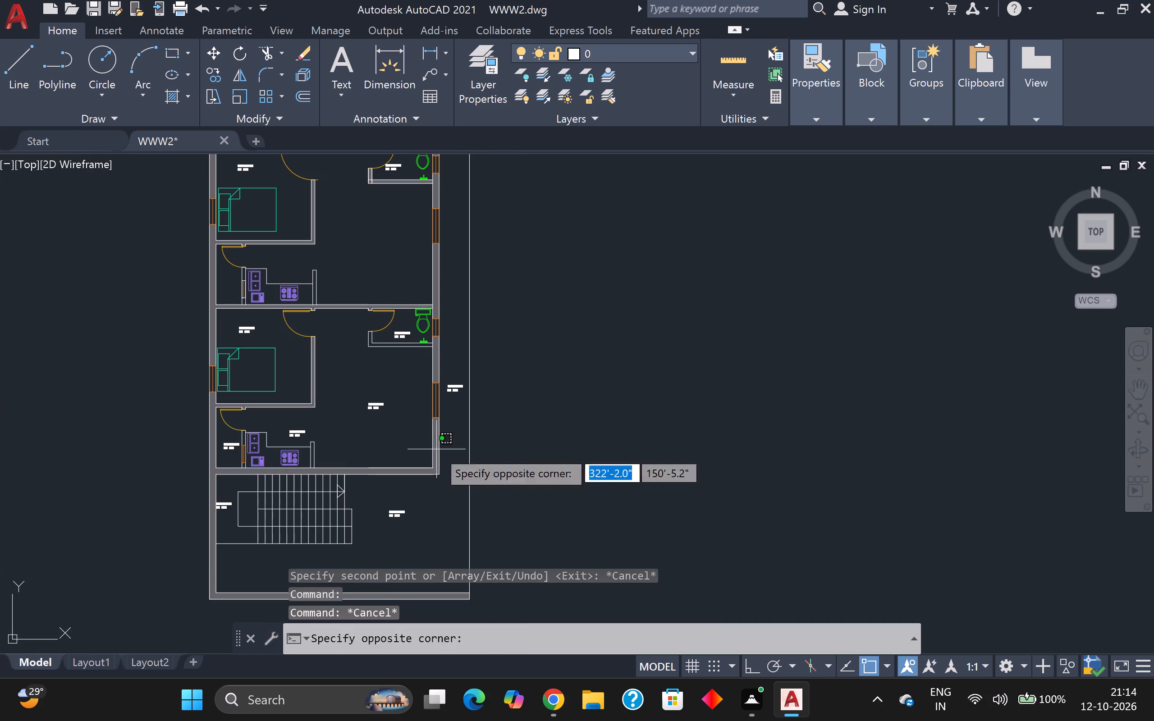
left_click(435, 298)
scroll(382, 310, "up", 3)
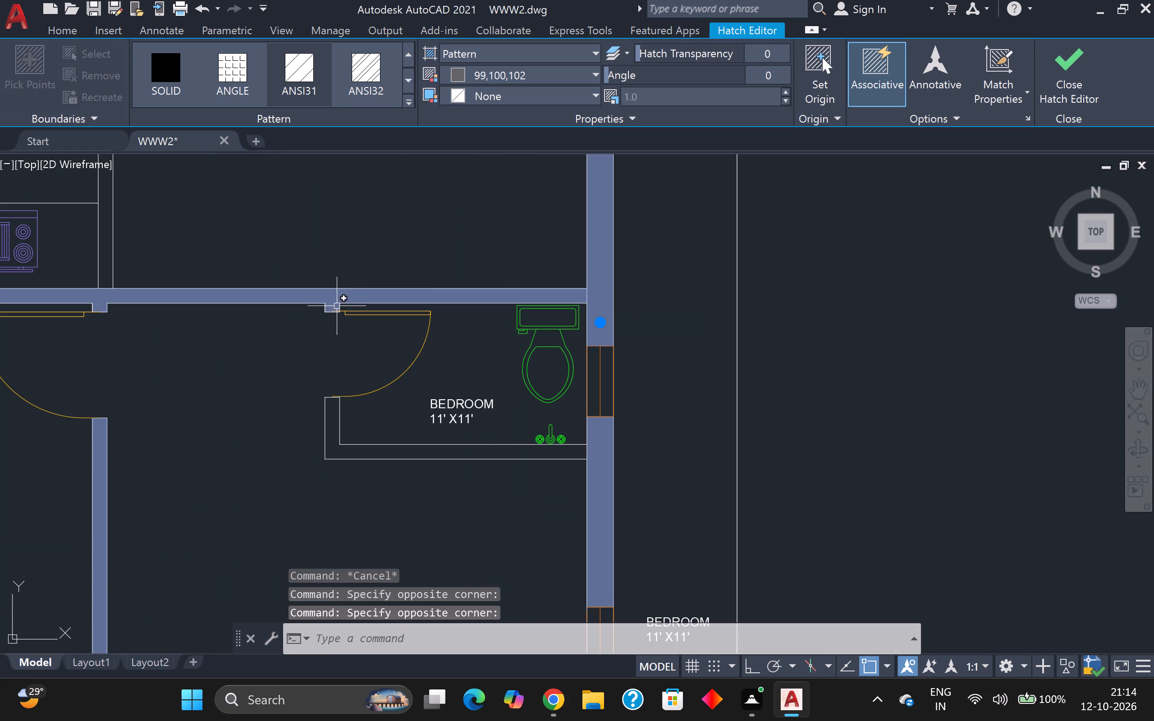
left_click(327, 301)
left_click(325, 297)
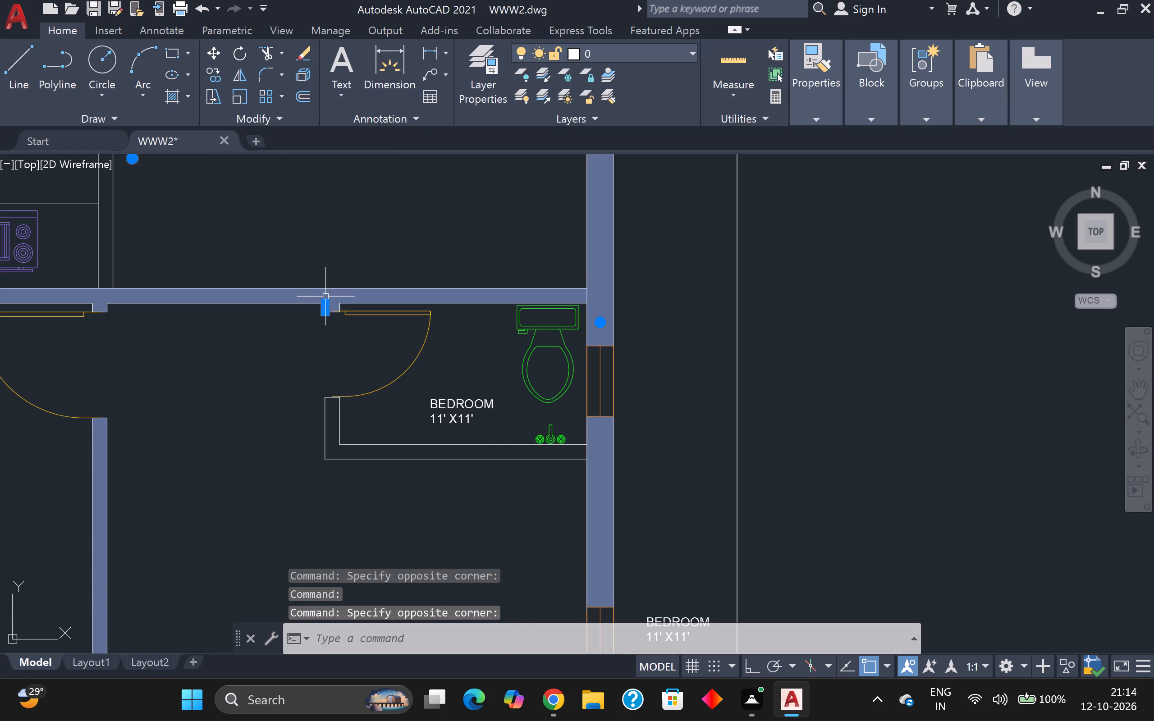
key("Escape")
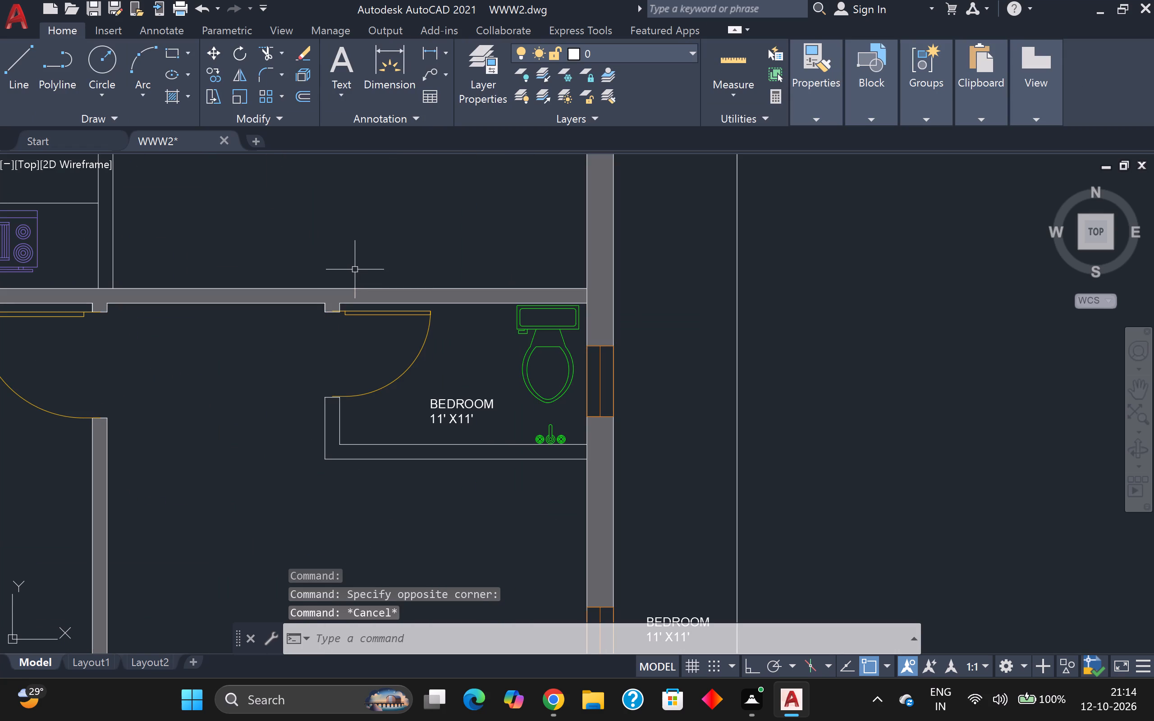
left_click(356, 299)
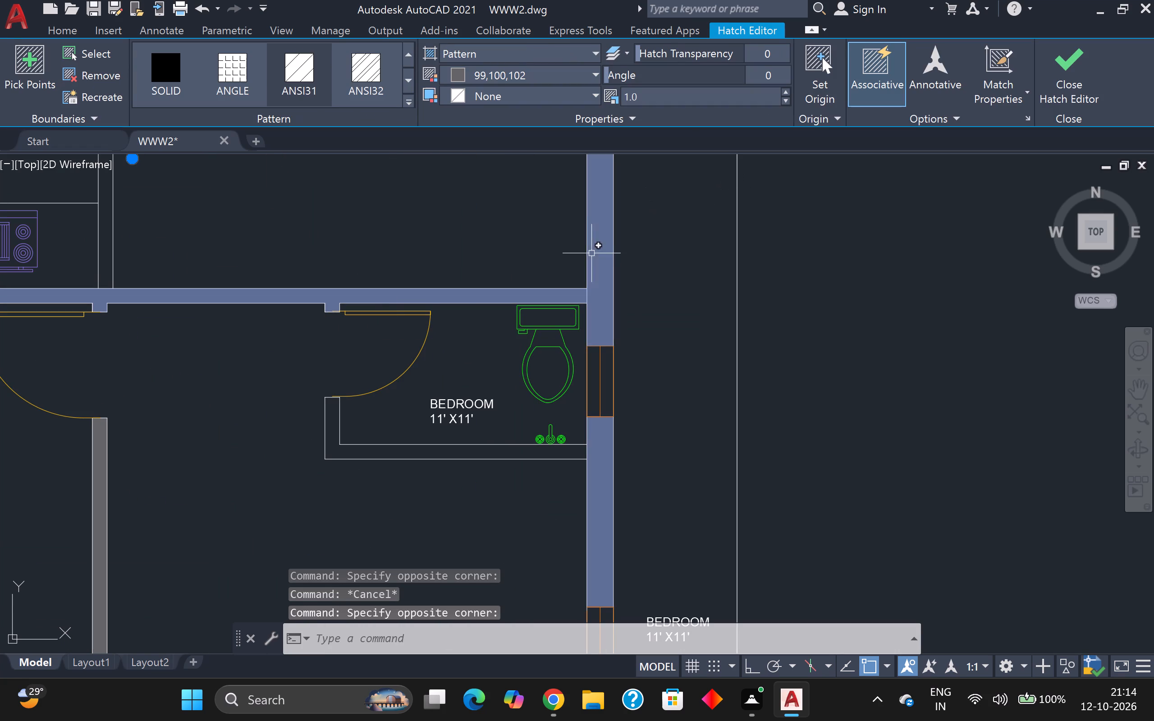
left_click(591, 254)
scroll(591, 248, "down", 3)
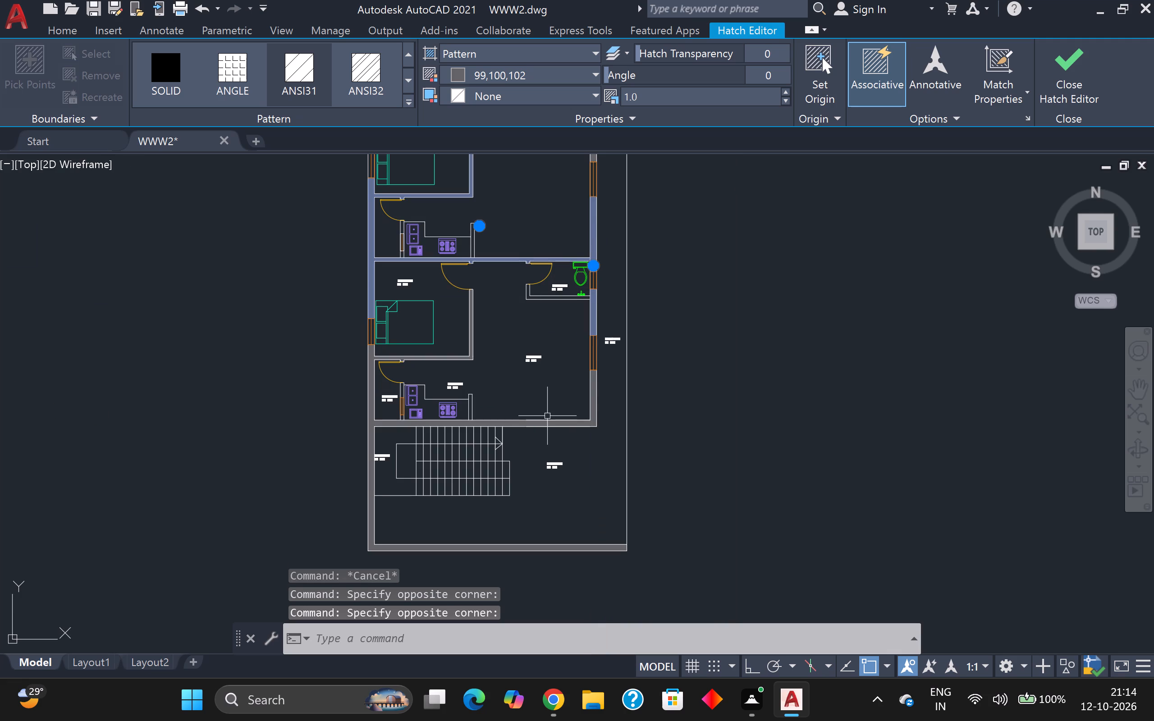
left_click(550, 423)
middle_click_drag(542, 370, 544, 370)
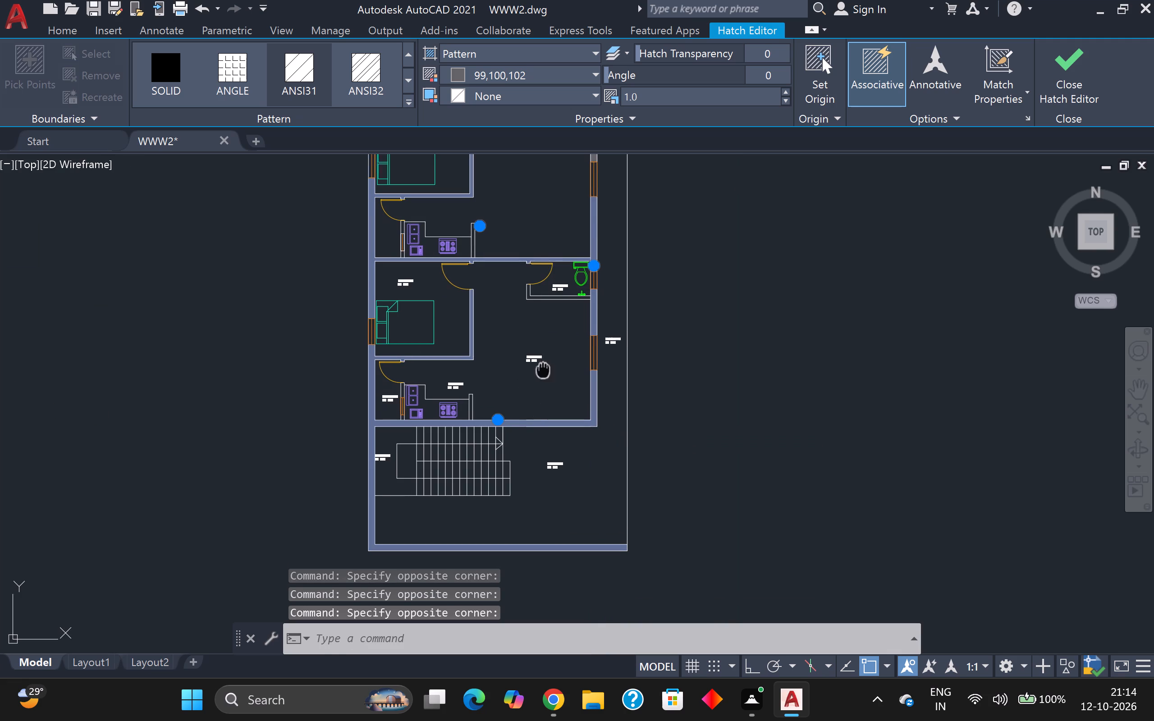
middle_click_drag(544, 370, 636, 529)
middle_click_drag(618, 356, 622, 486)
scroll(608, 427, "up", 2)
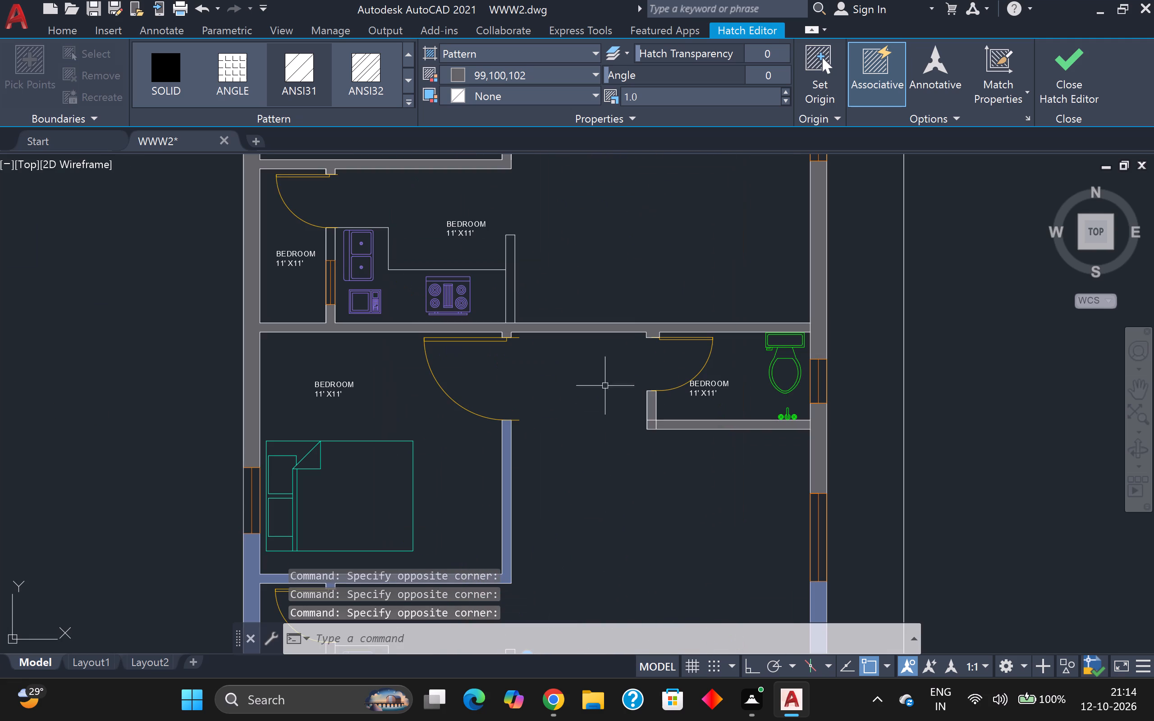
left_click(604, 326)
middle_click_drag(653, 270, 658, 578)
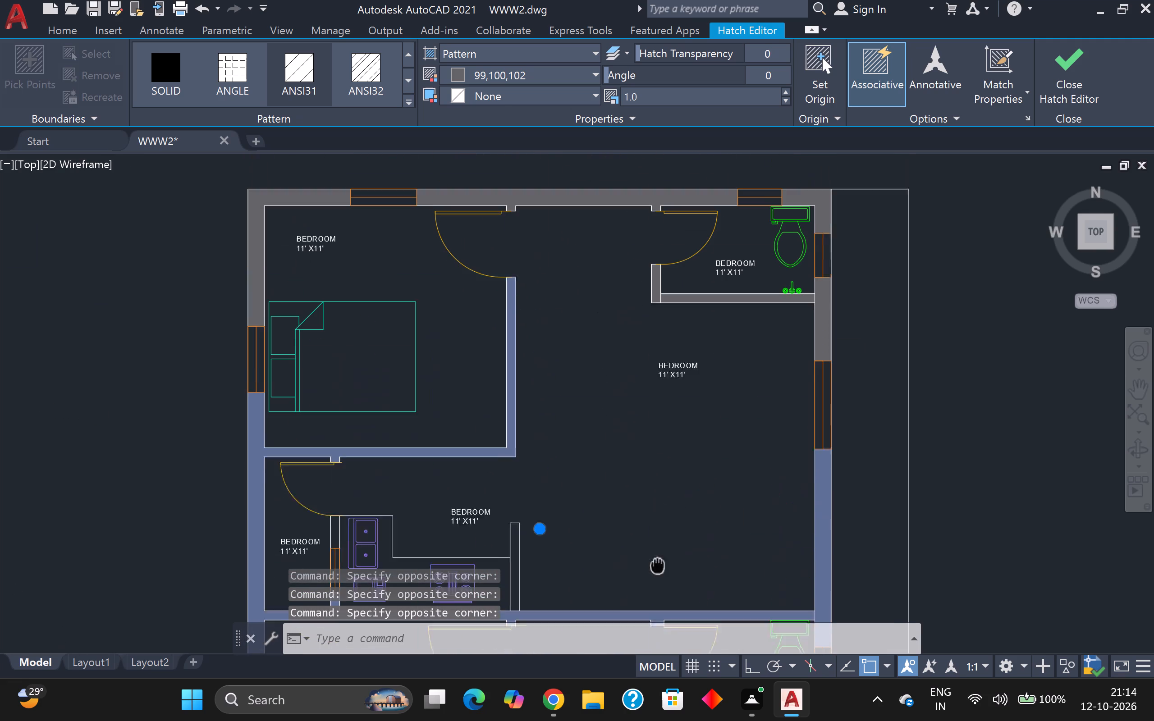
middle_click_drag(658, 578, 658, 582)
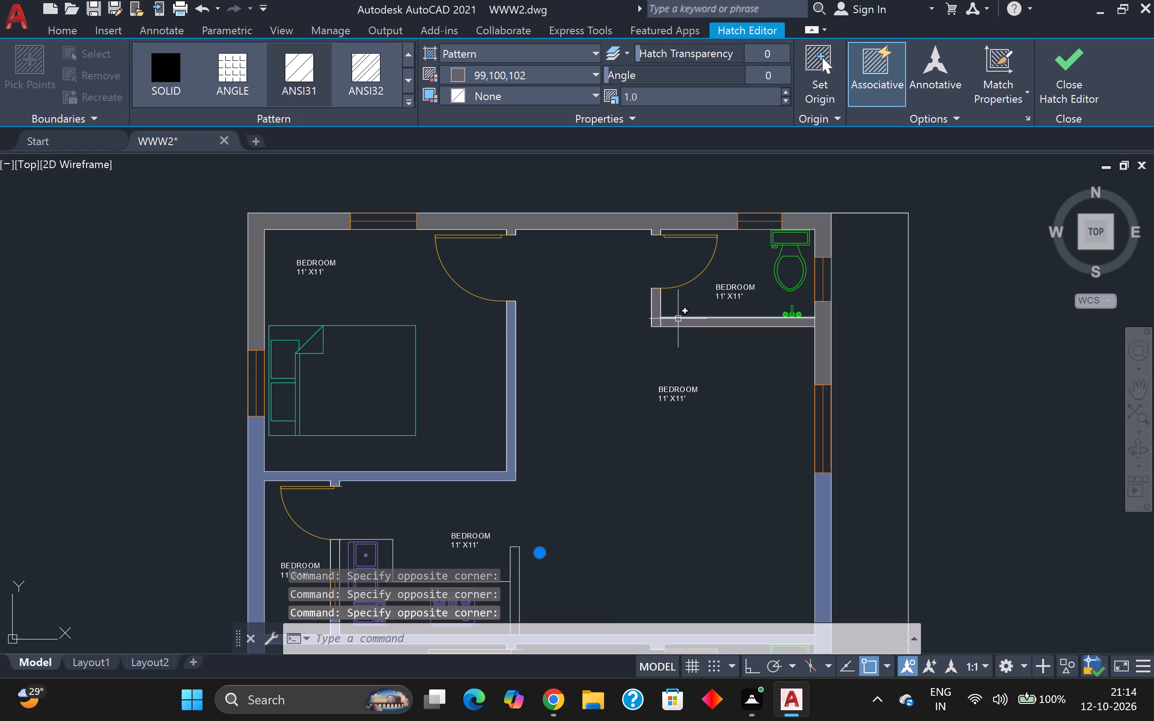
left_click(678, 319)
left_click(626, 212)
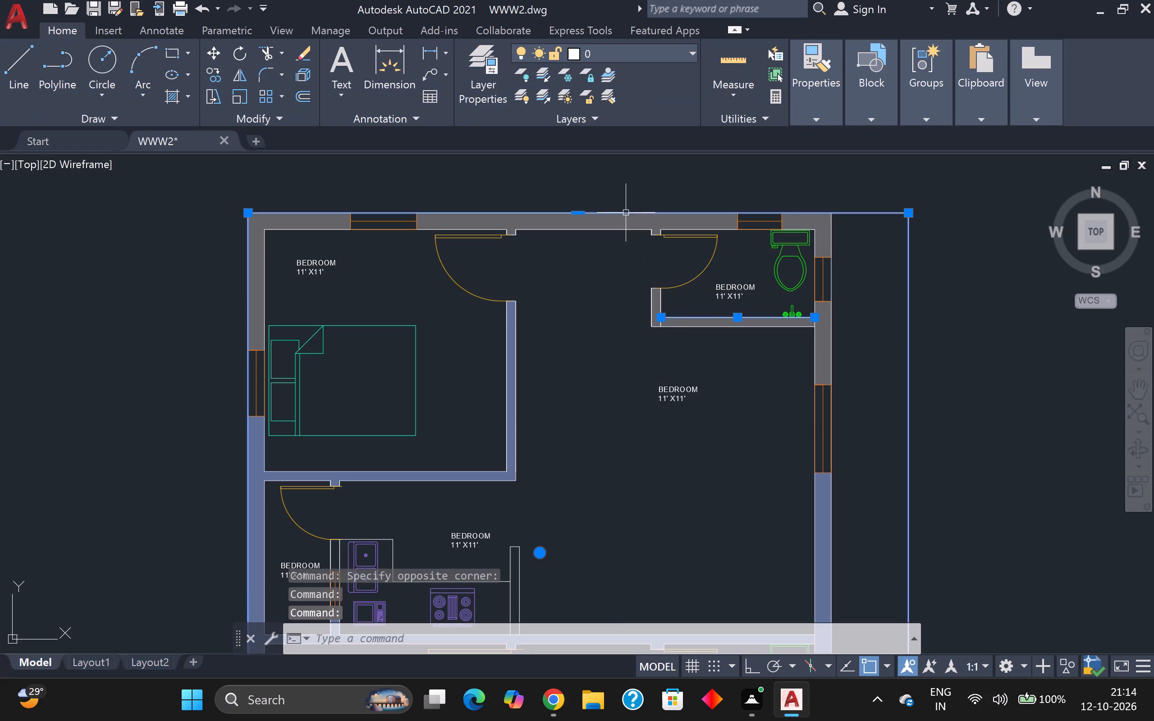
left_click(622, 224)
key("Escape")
Select the grey solid wall hatches of all three units, including the east and south walls, and delete them.
left_click(622, 224)
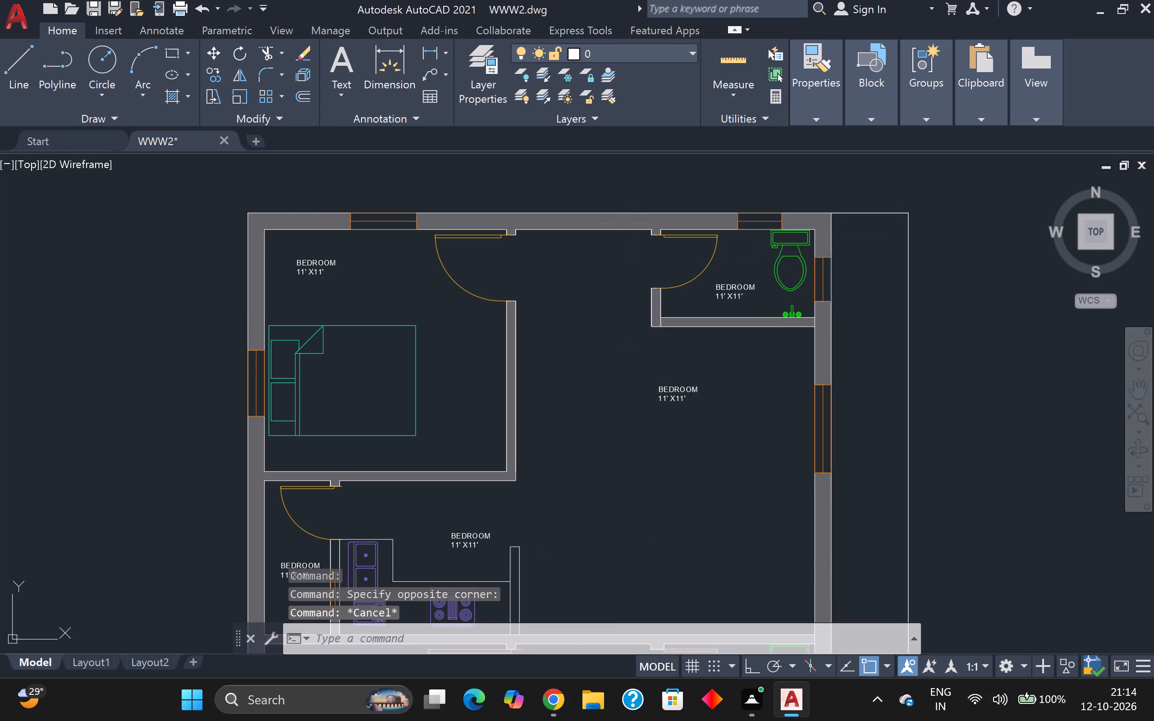
left_click(513, 343)
scroll(623, 298, "down", 1)
scroll(578, 363, "down", 1)
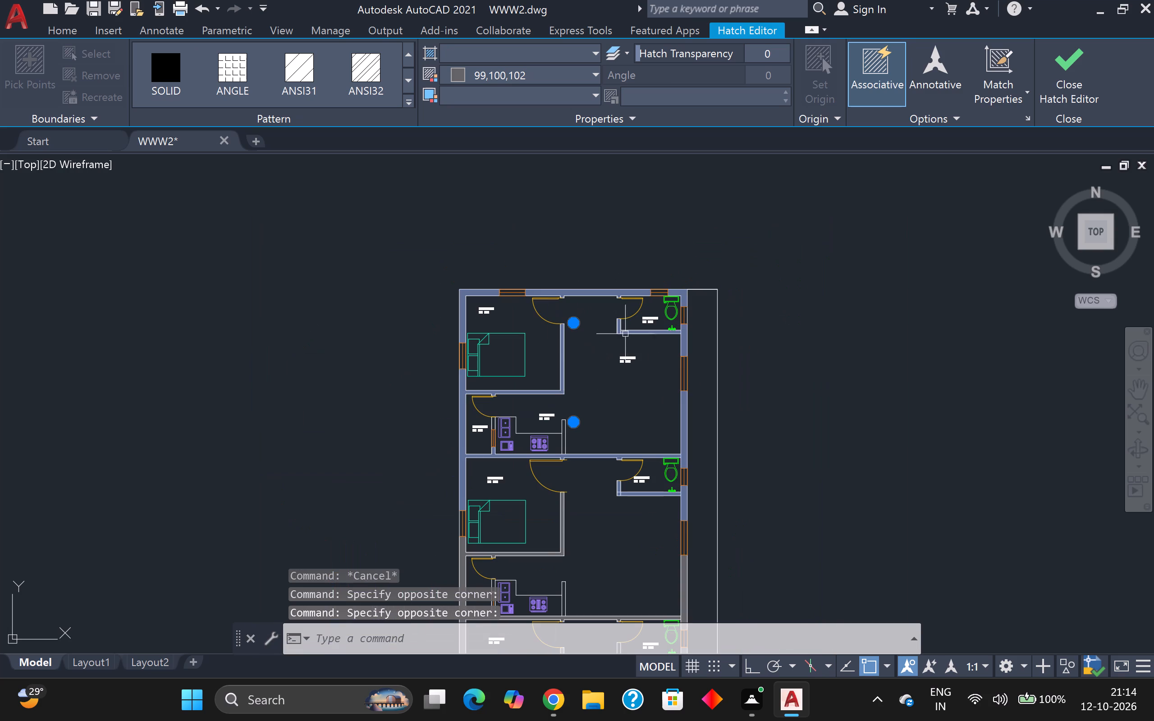
scroll(625, 506, "down", 1)
middle_click_drag(614, 522, 637, 388)
scroll(617, 402, "up", 1)
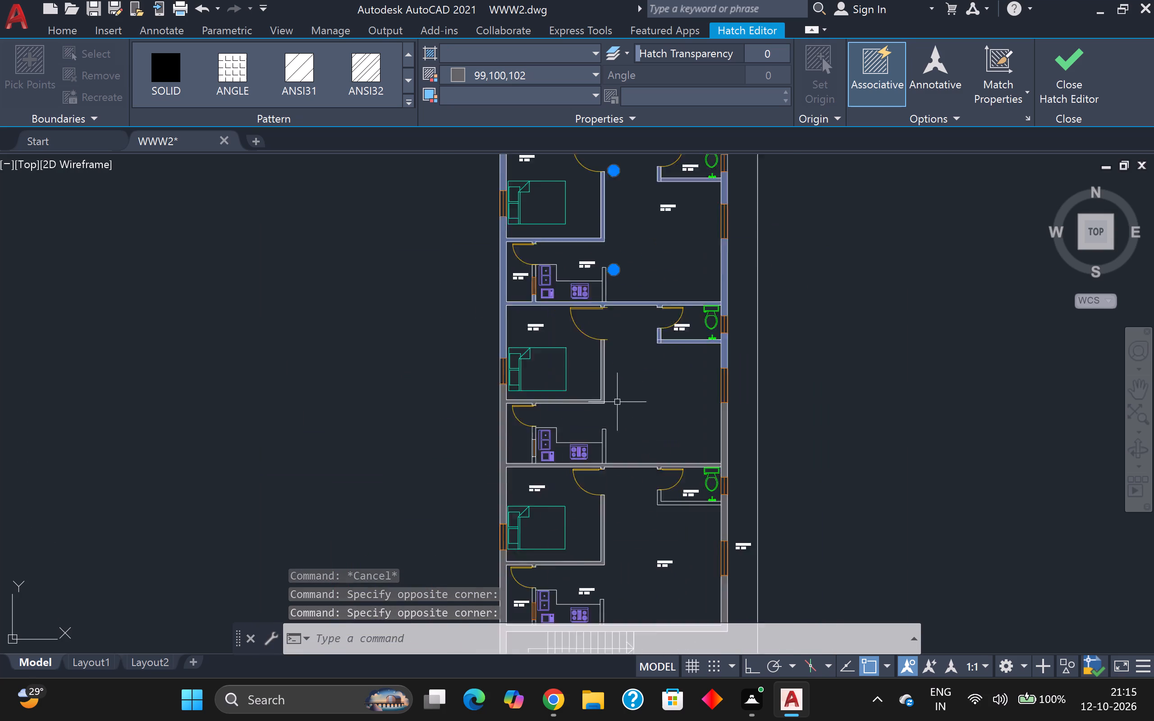
scroll(617, 402, "up", 3)
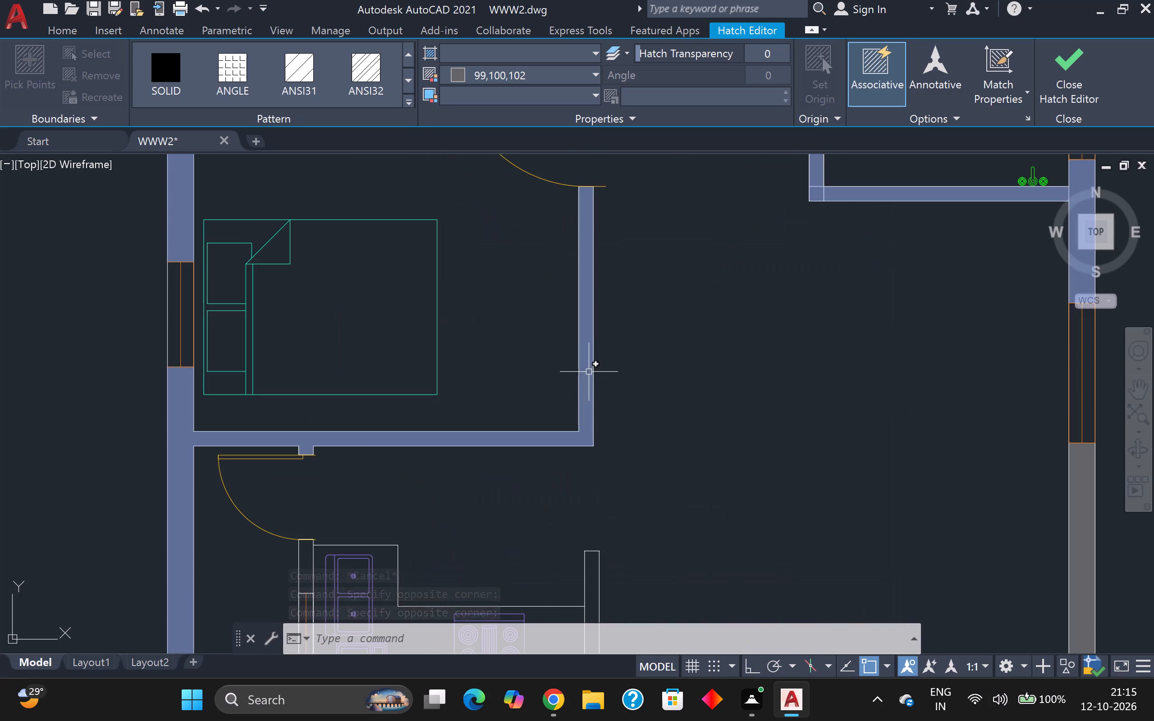
left_click(584, 371)
scroll(570, 393, "down", 2)
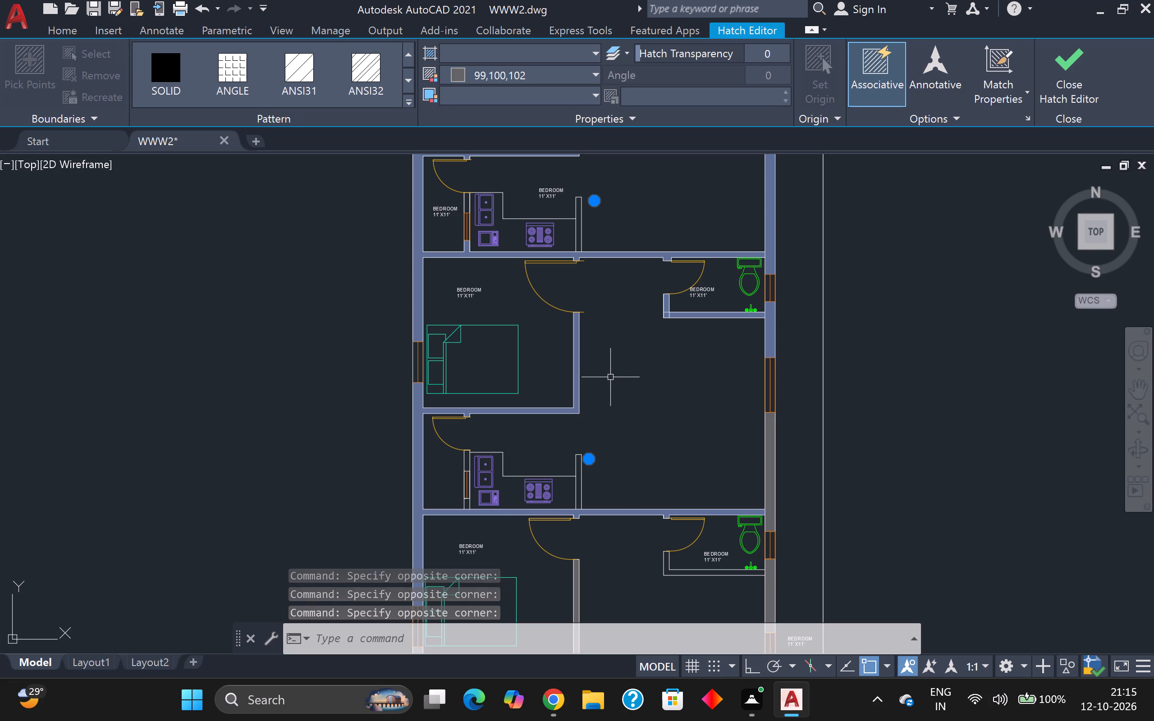
scroll(609, 372, "down", 2)
scroll(669, 378, "up", 1)
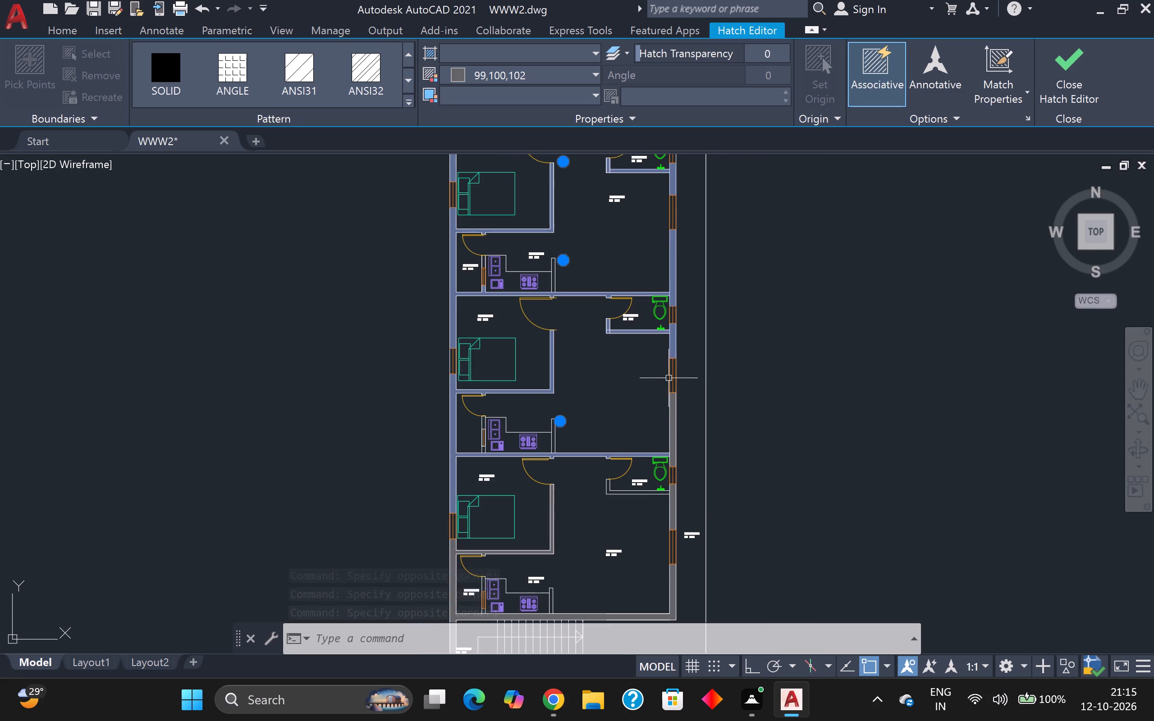
middle_click_drag(639, 415, 556, 195)
scroll(614, 413, "up", 1)
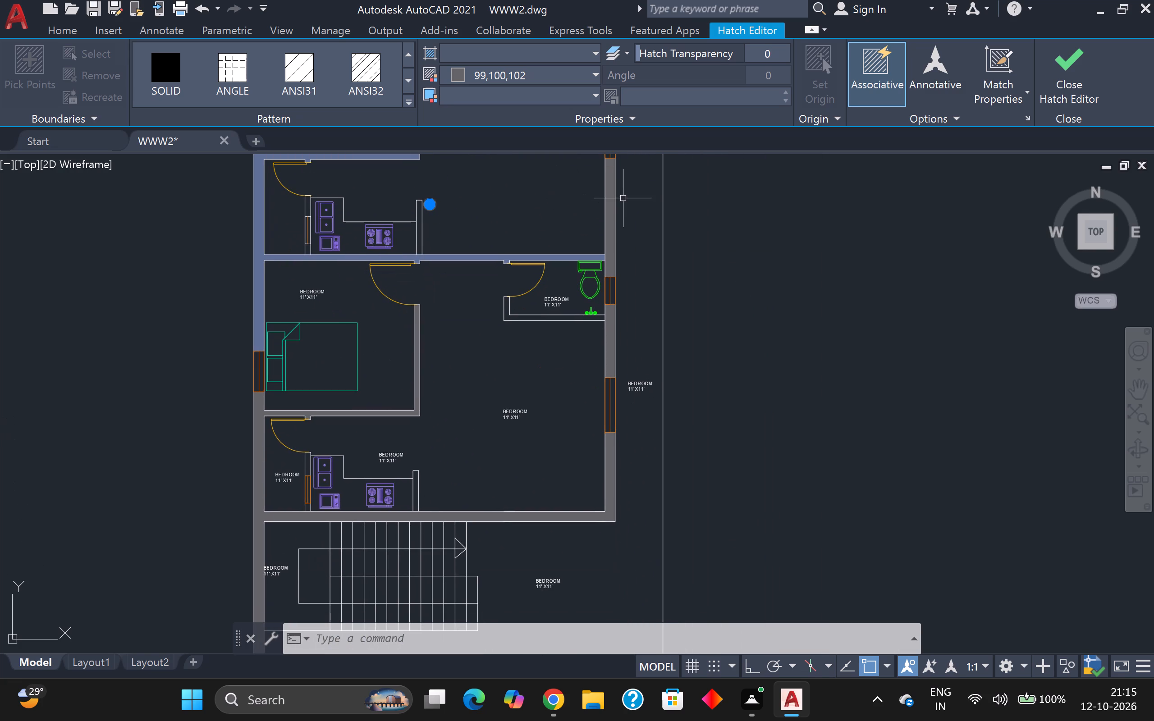
left_click(610, 204)
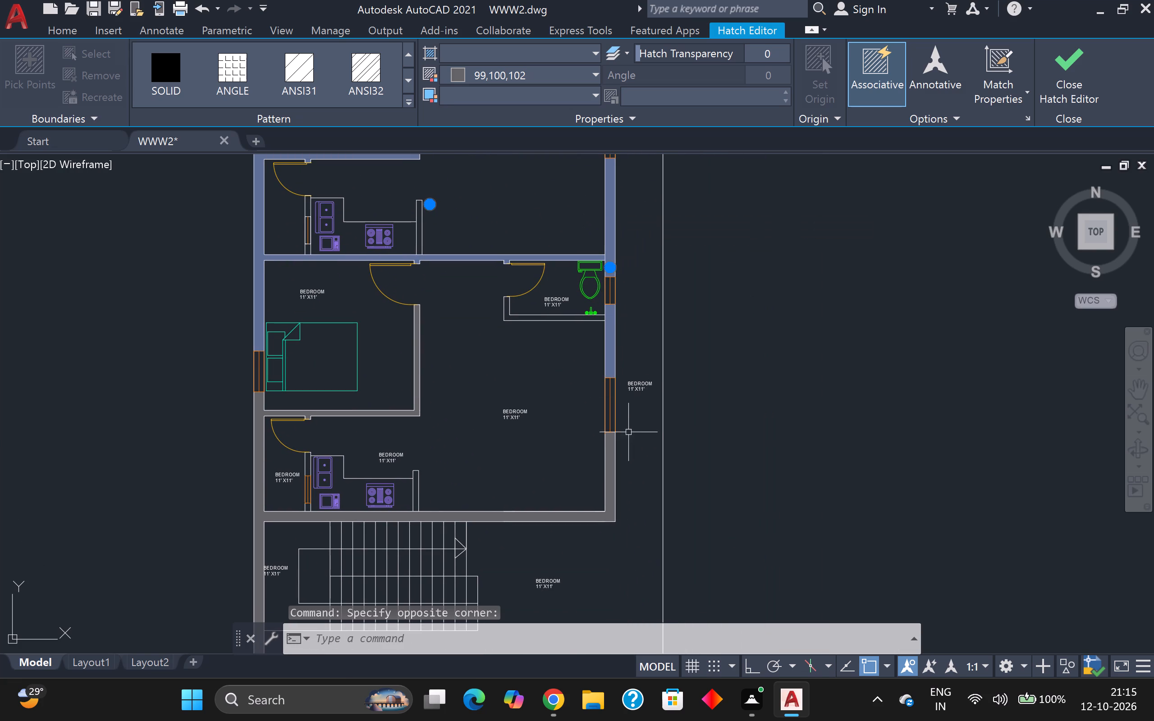
left_click(609, 458)
scroll(570, 454, "down", 1)
middle_click_drag(566, 449, 561, 493)
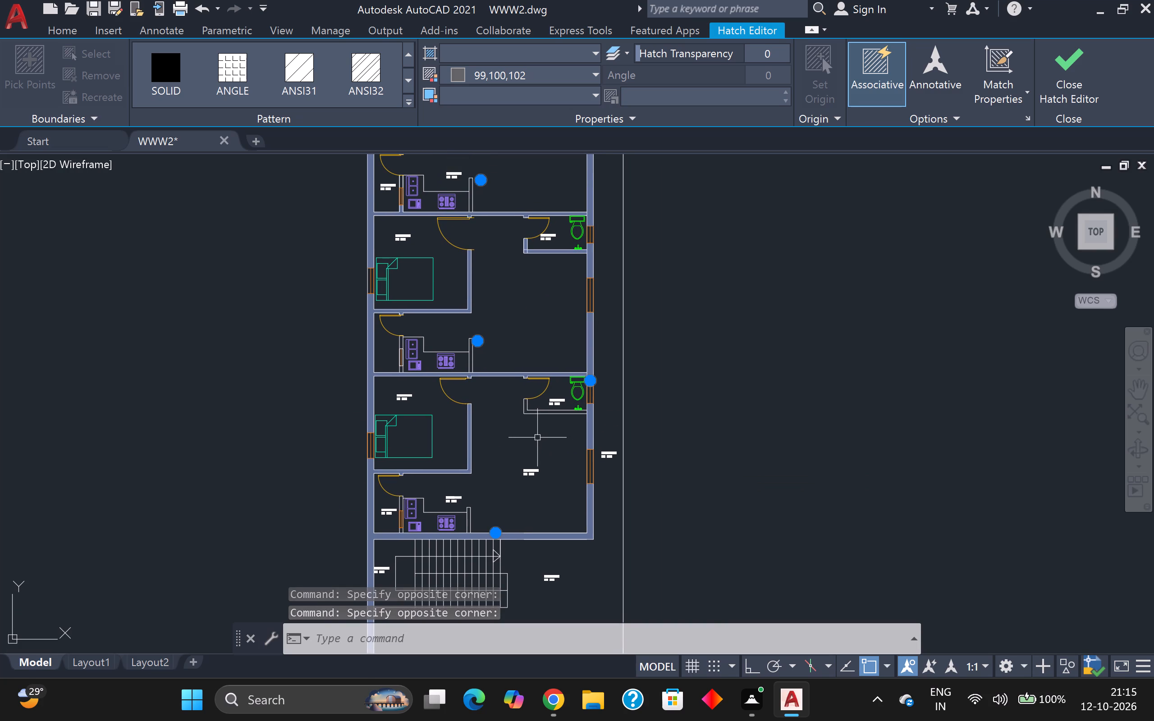
key("Delete")
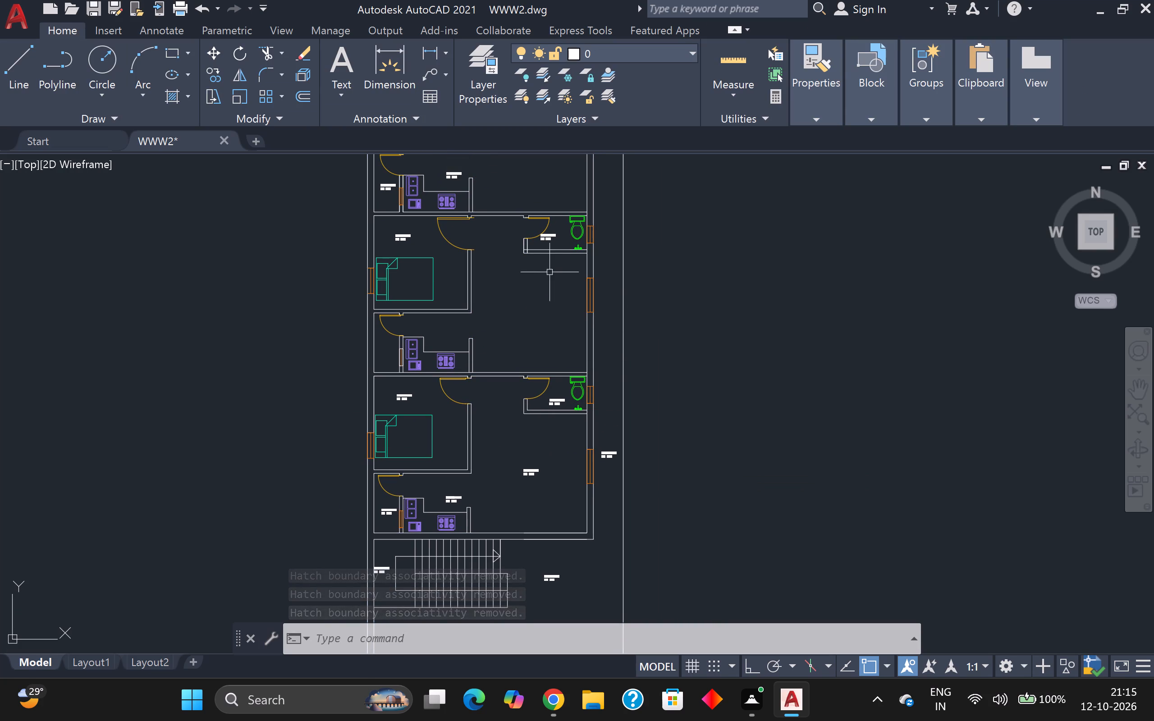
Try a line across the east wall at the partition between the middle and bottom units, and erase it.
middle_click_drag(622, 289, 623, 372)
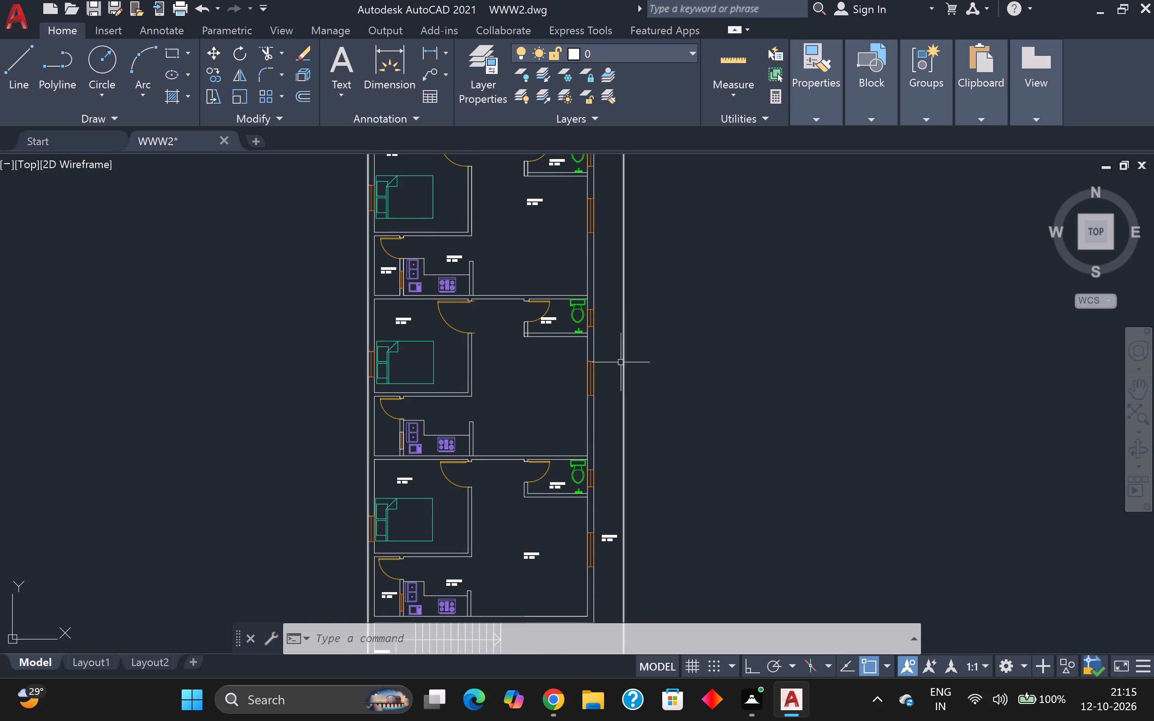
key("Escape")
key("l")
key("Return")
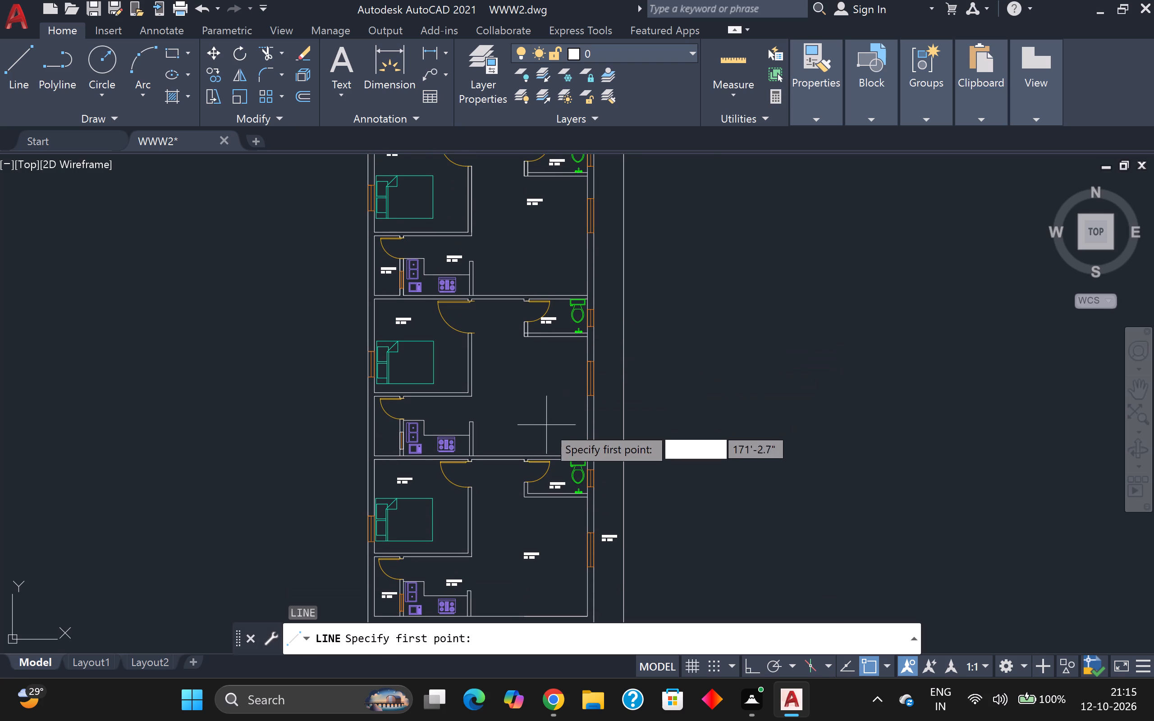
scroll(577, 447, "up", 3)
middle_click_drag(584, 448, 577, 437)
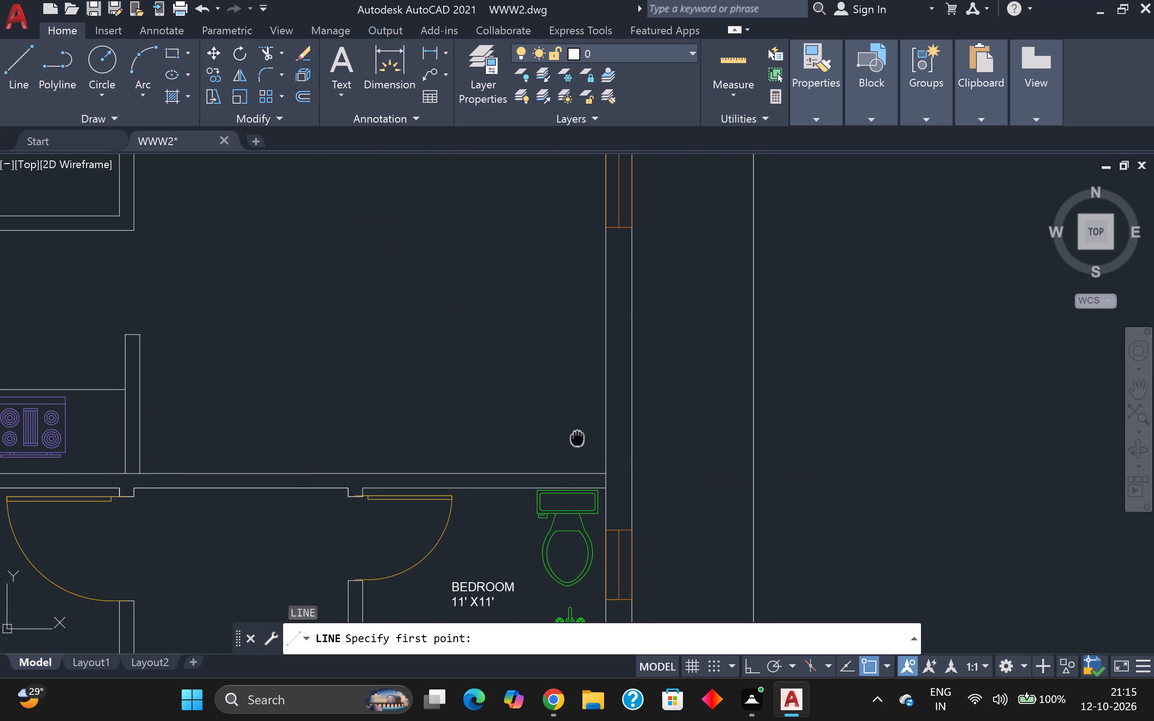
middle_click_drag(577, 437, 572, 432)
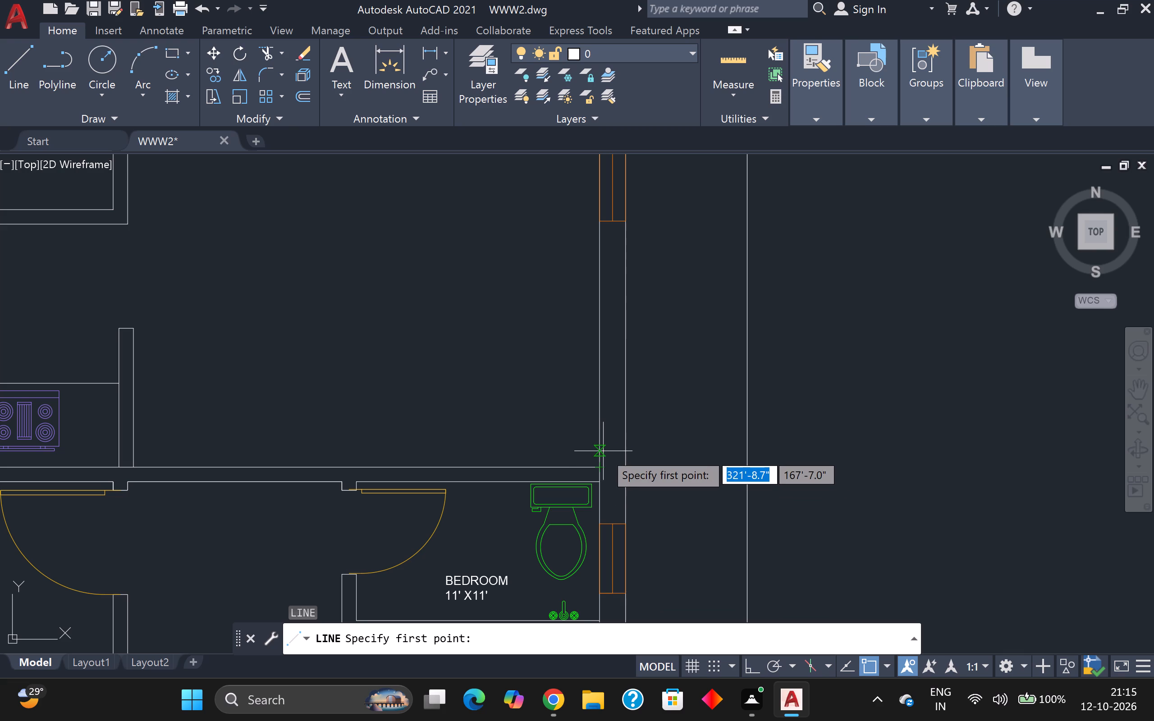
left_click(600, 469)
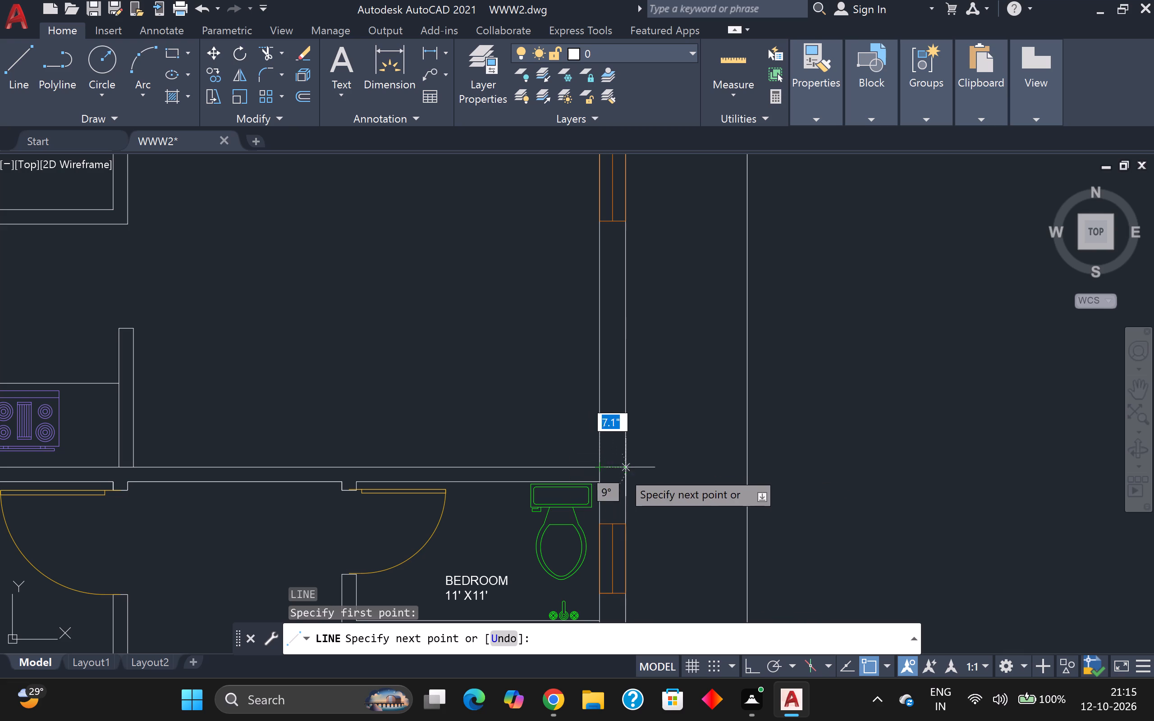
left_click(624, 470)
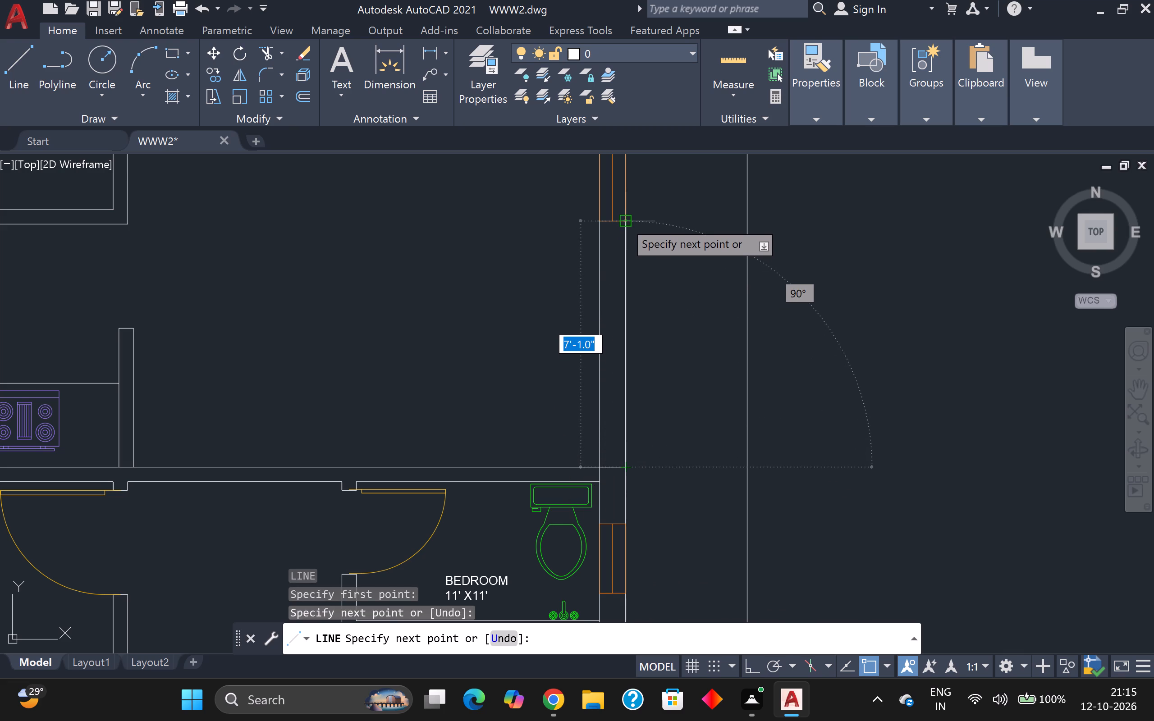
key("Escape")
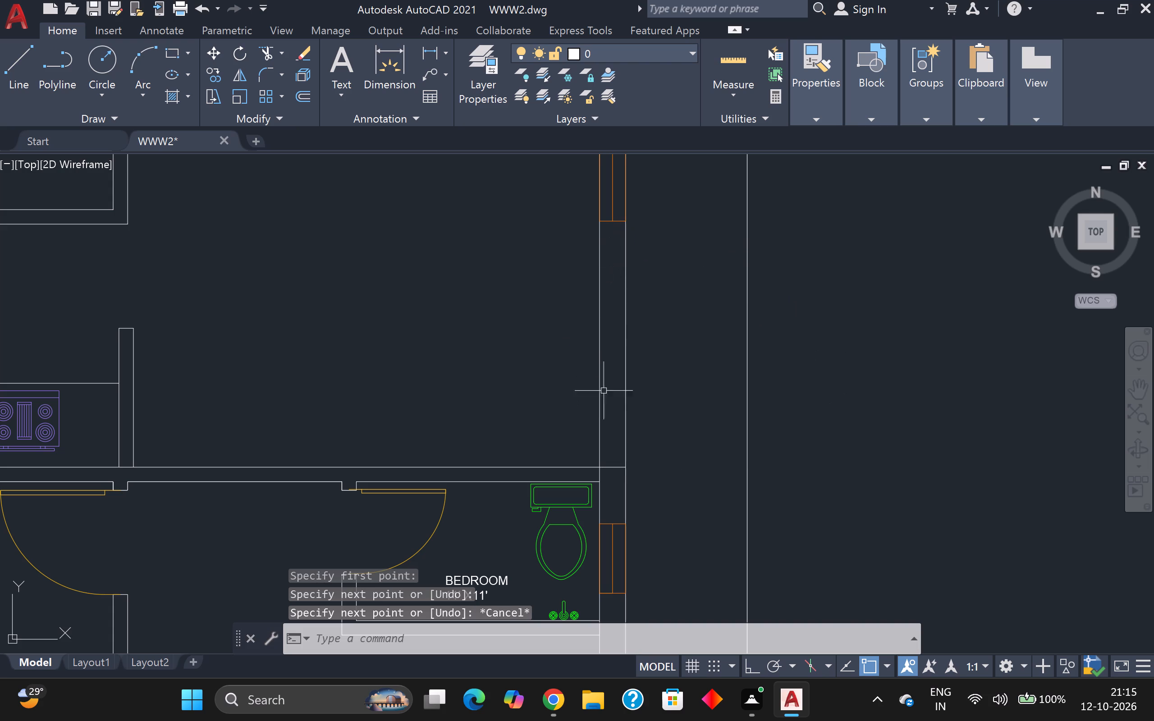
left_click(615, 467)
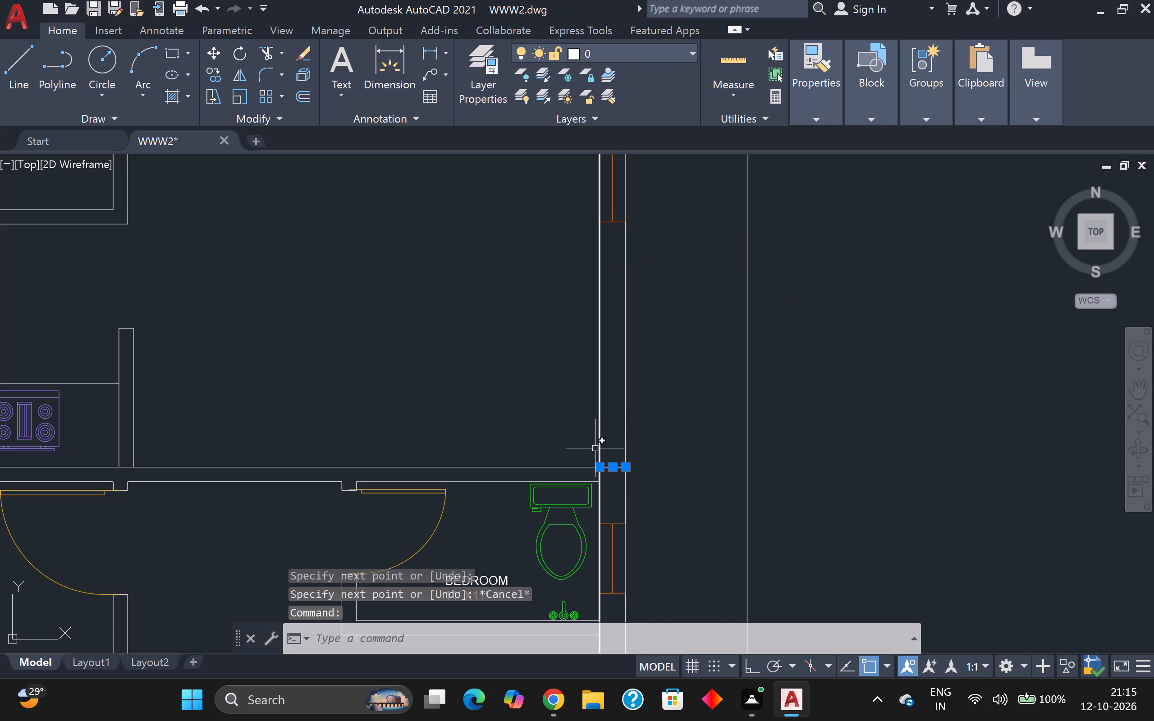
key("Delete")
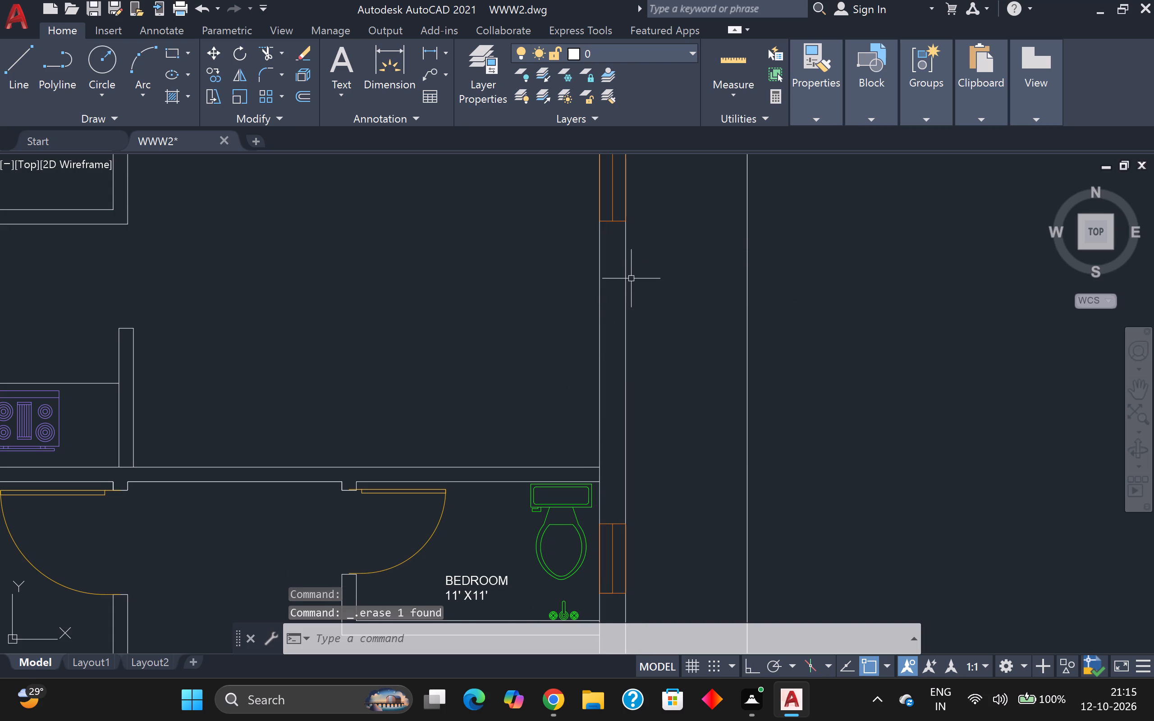
With Ortho on, outline an opening about 4'-4" long across the middle unit's 9" east wall, south of the living-area window.
key("l")
key("Return")
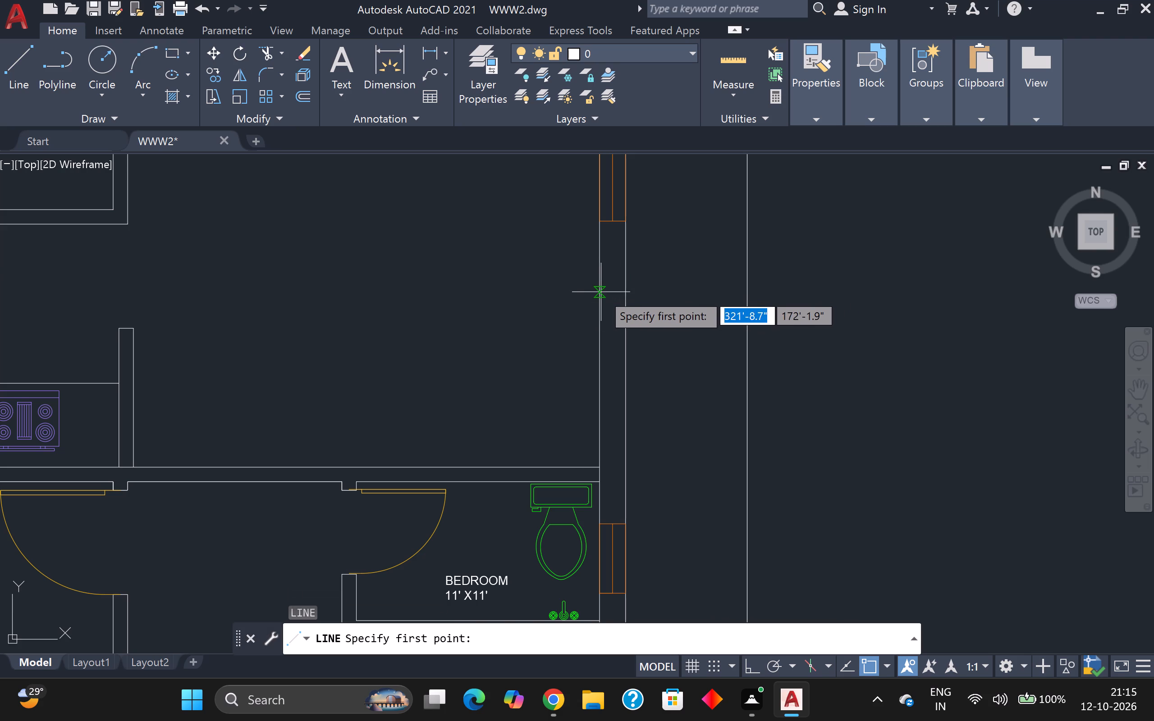
left_click(600, 290)
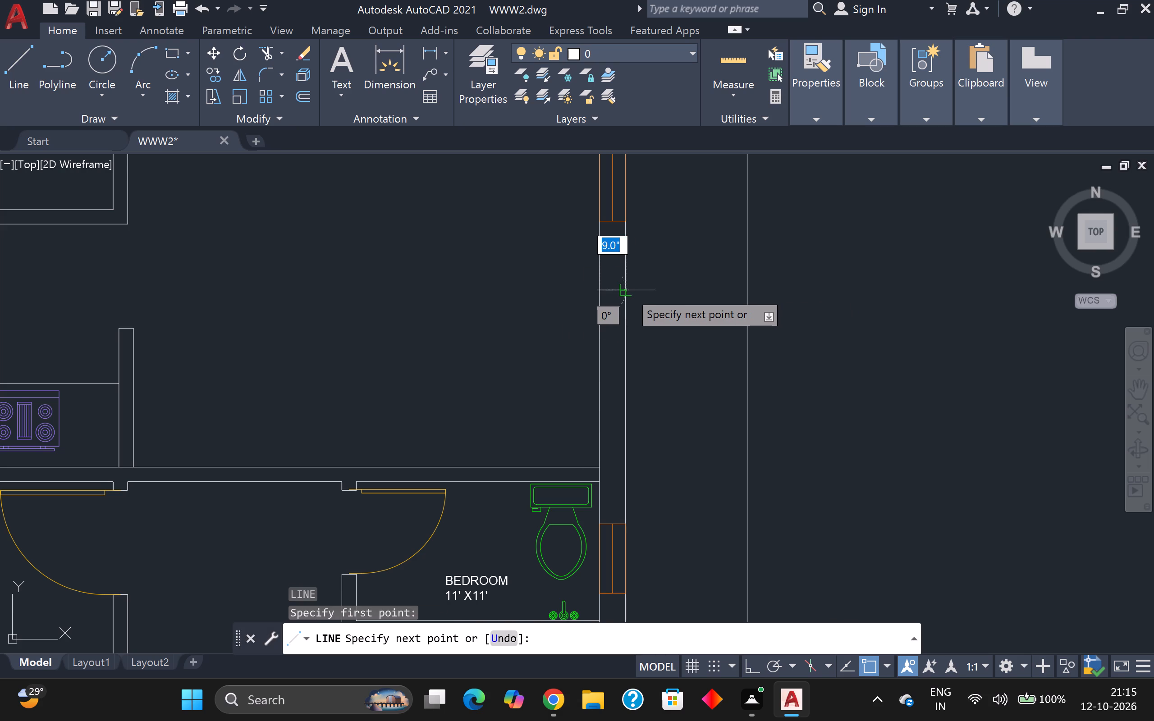
left_click(628, 290)
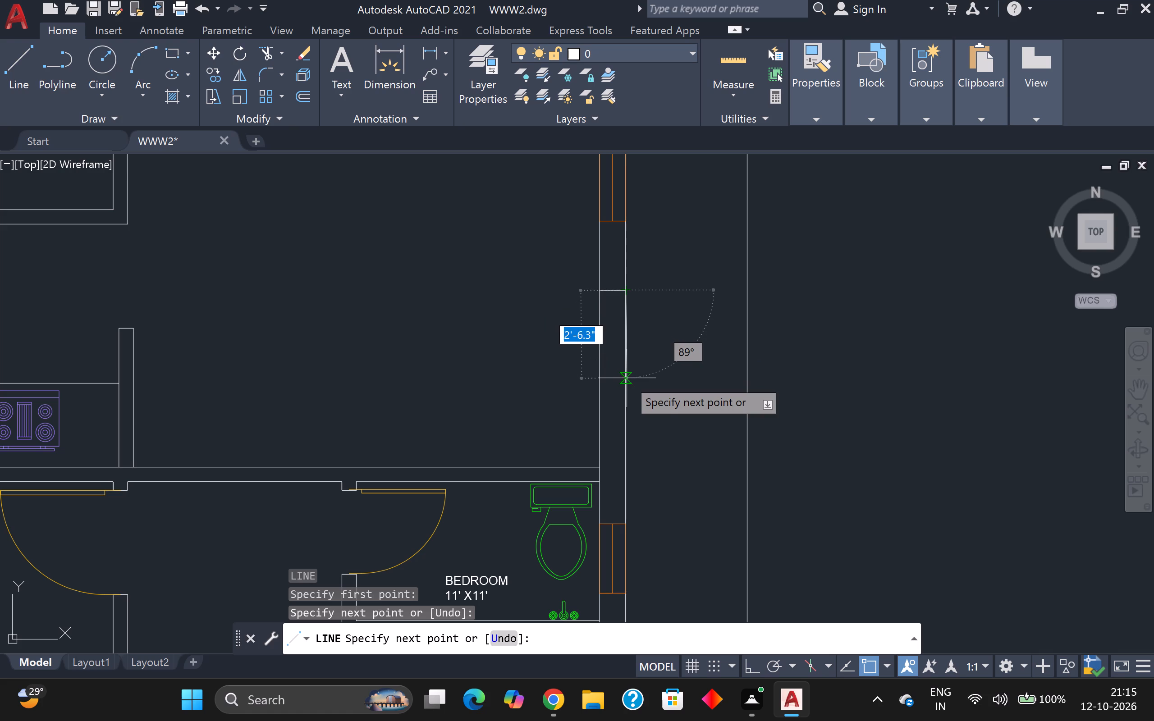
key("F8")
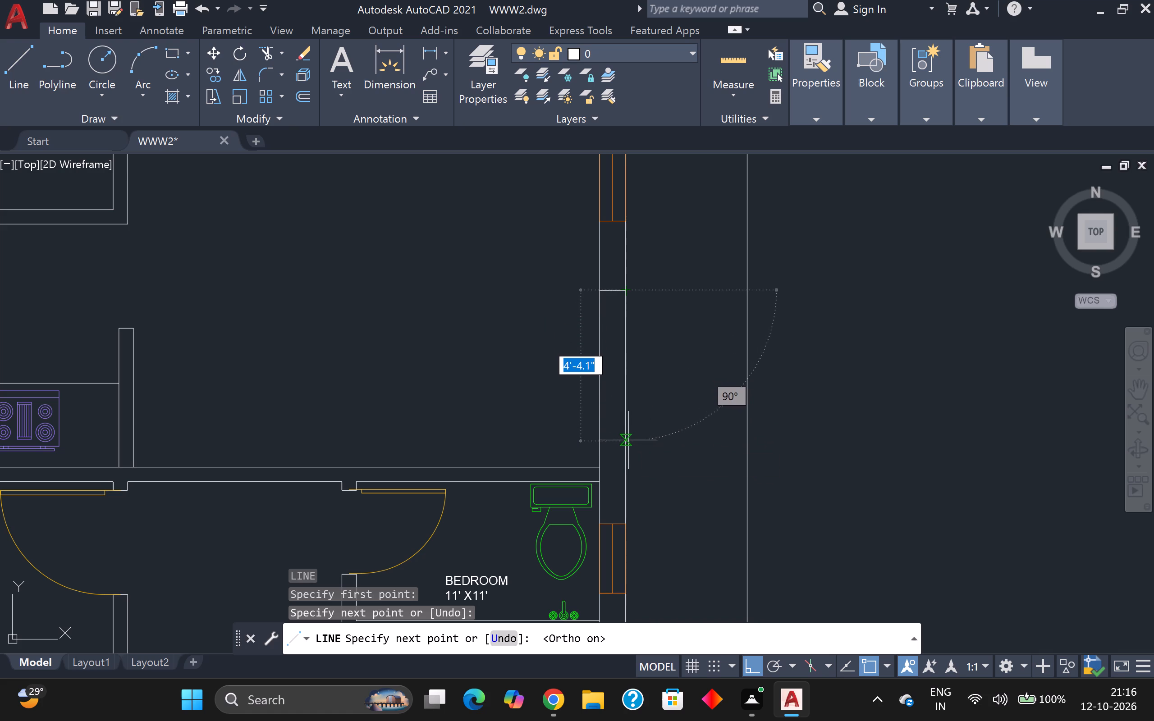
left_click(628, 438)
left_click(596, 439)
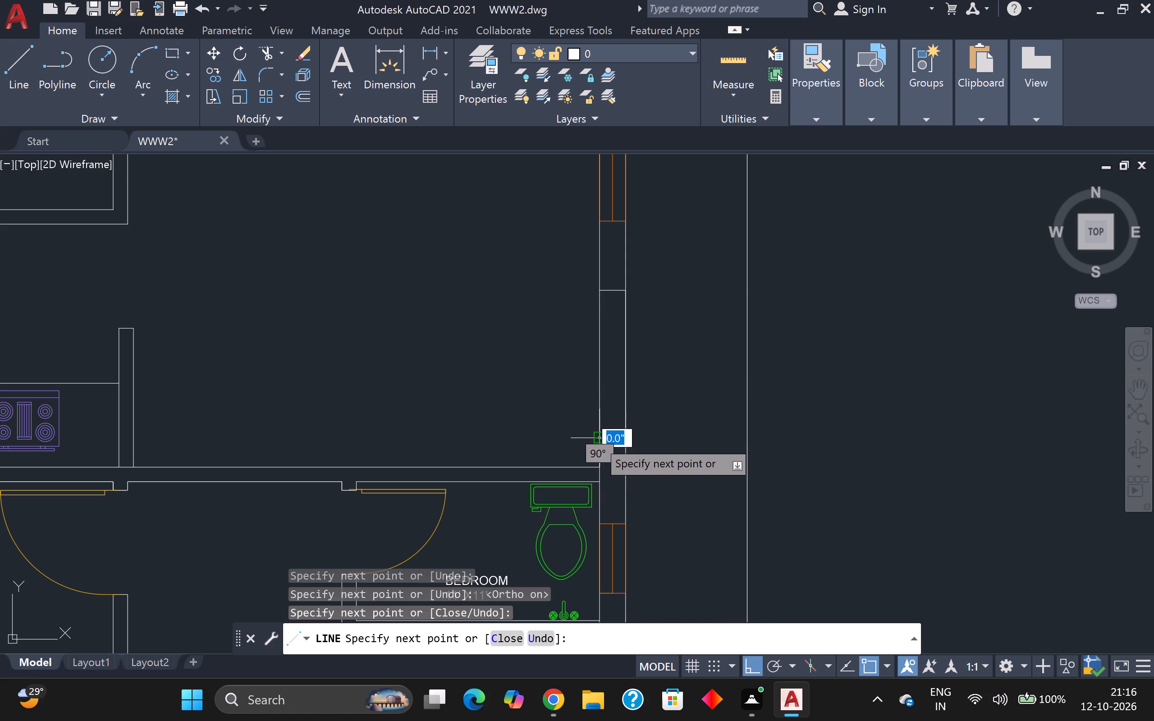
key("Escape")
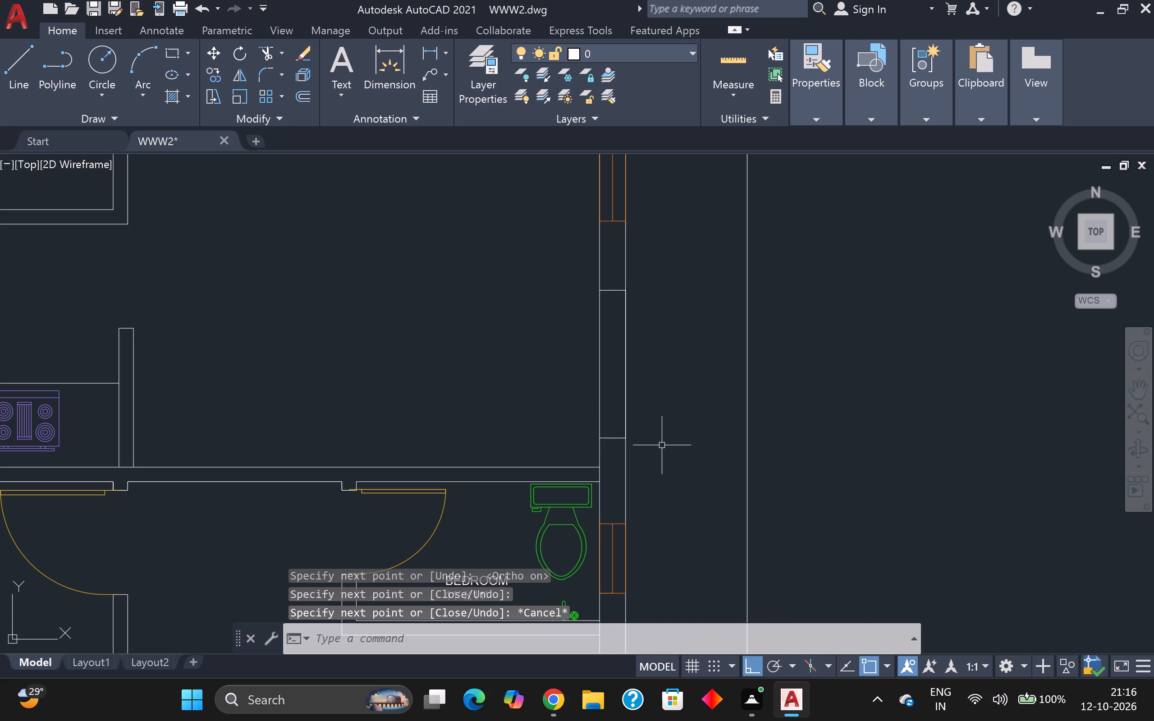
Draw a closed line outline 9" wide and about 3'-2" long in the bottom unit's east wall, south of the living-area window.
middle_click_drag(632, 376, 661, 374)
scroll(692, 341, "down", 1)
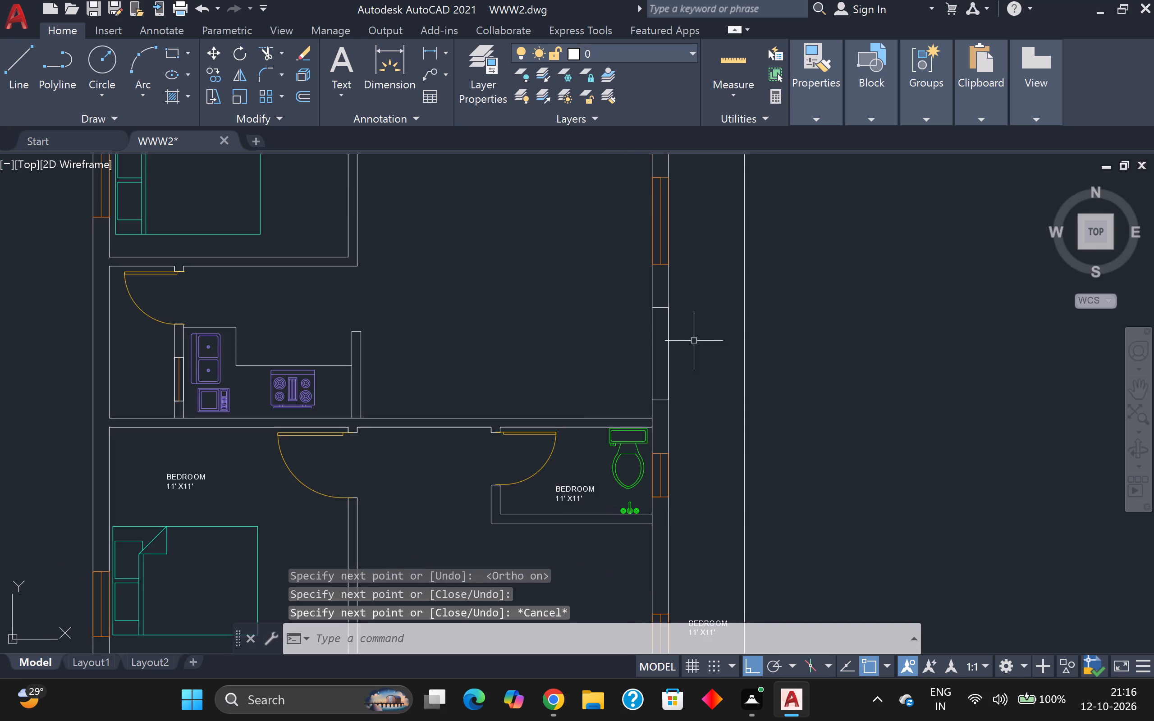
scroll(702, 352, "down", 1)
middle_click_drag(702, 352, 683, 234)
scroll(681, 235, "up", 1)
scroll(655, 334, "down", 1)
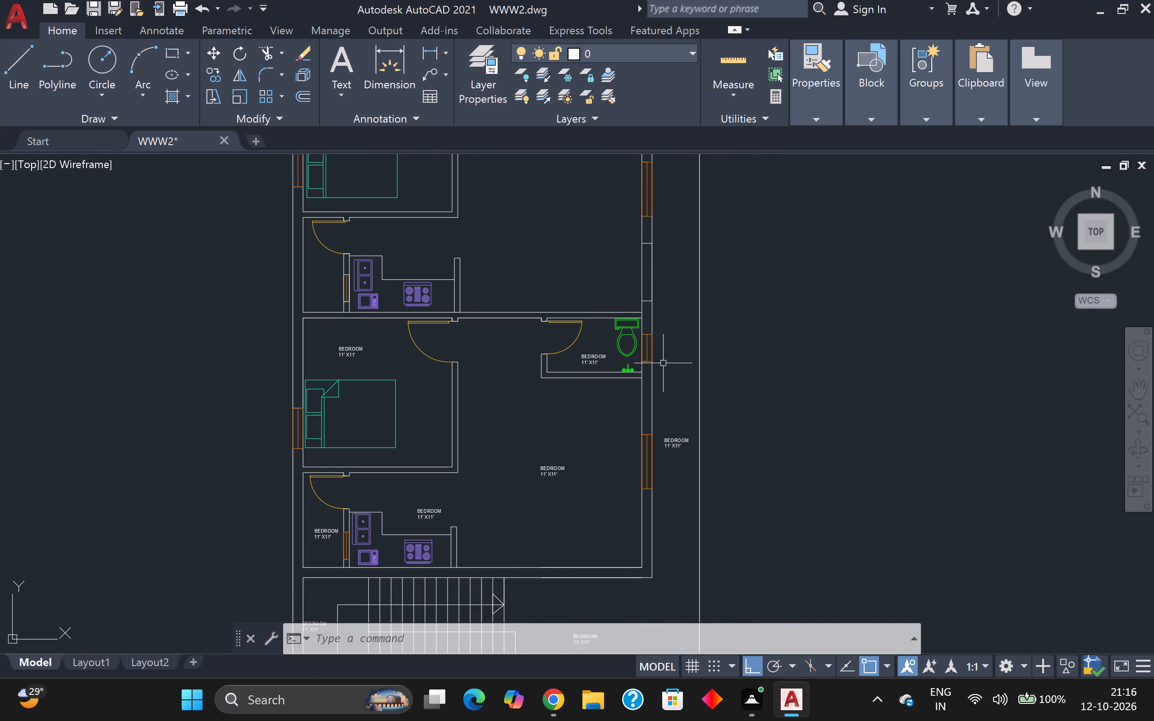
key("l")
key("Return")
middle_click_drag(677, 474, 666, 406)
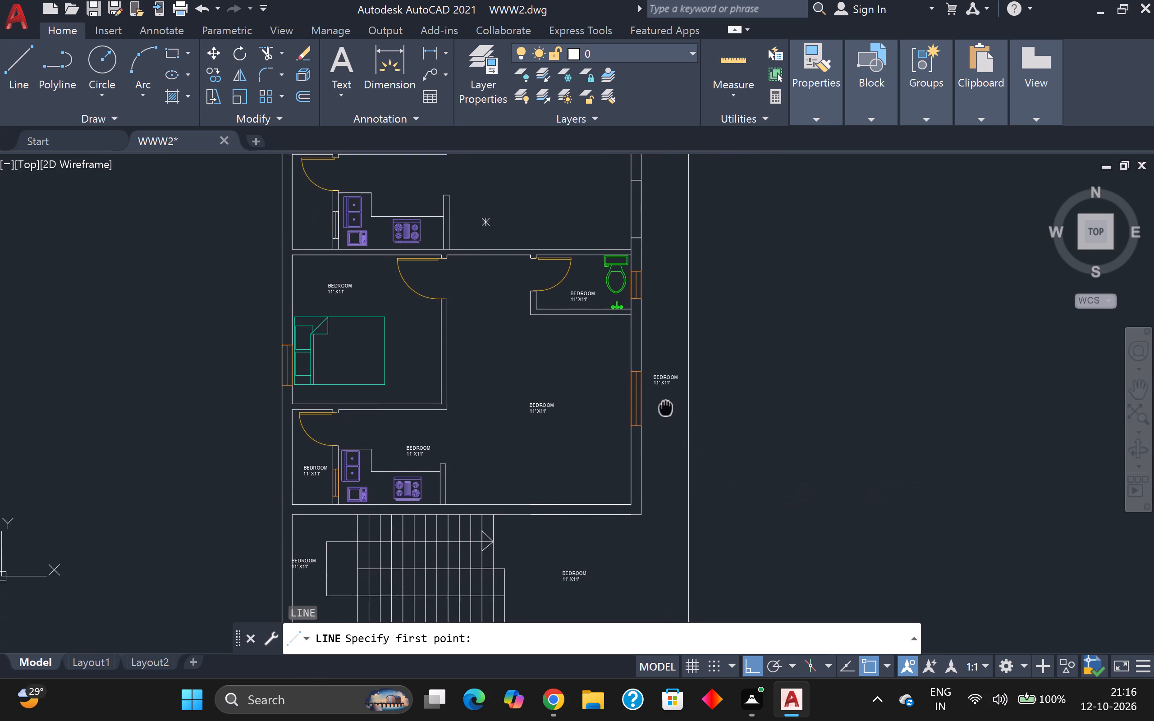
middle_click_drag(666, 406, 667, 362)
scroll(609, 421, "up", 4)
scroll(698, 409, "down", 2)
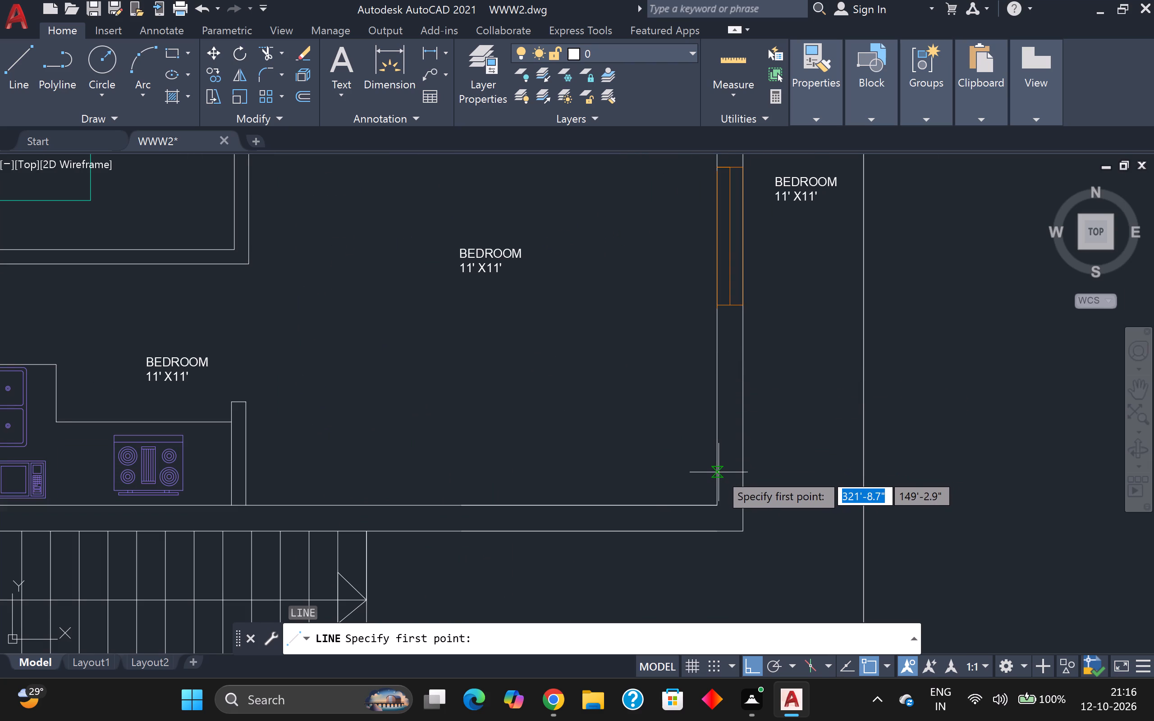
left_click(716, 445)
left_click(745, 447)
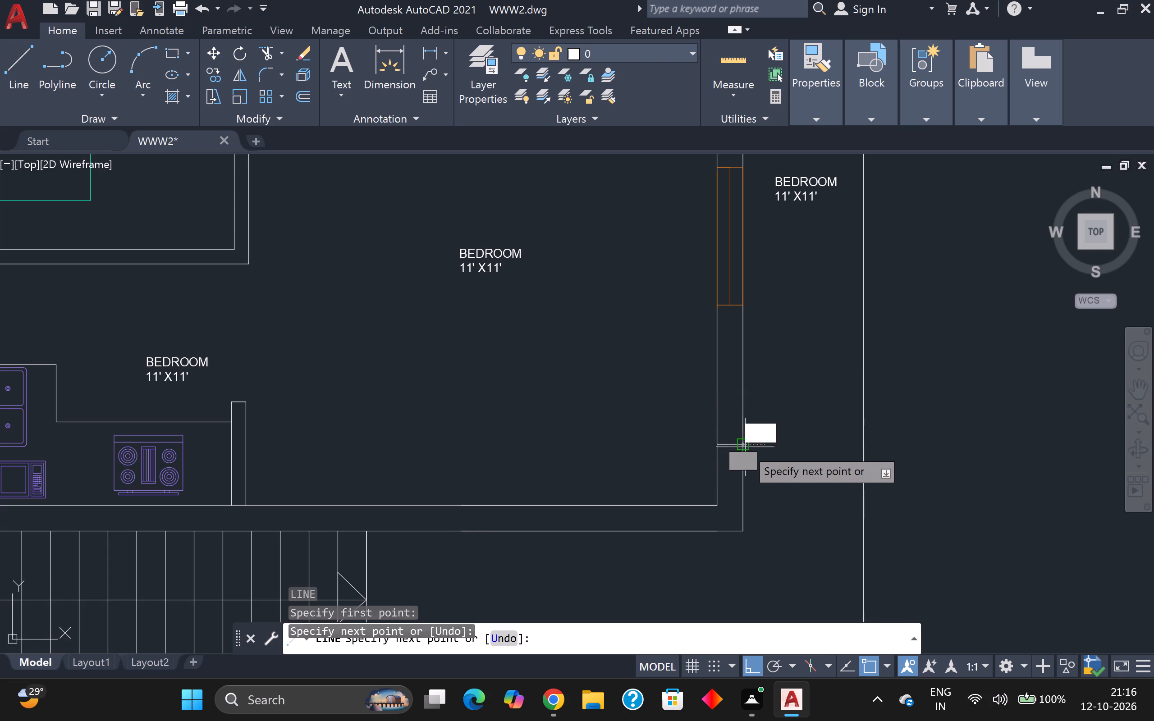
left_click(744, 335)
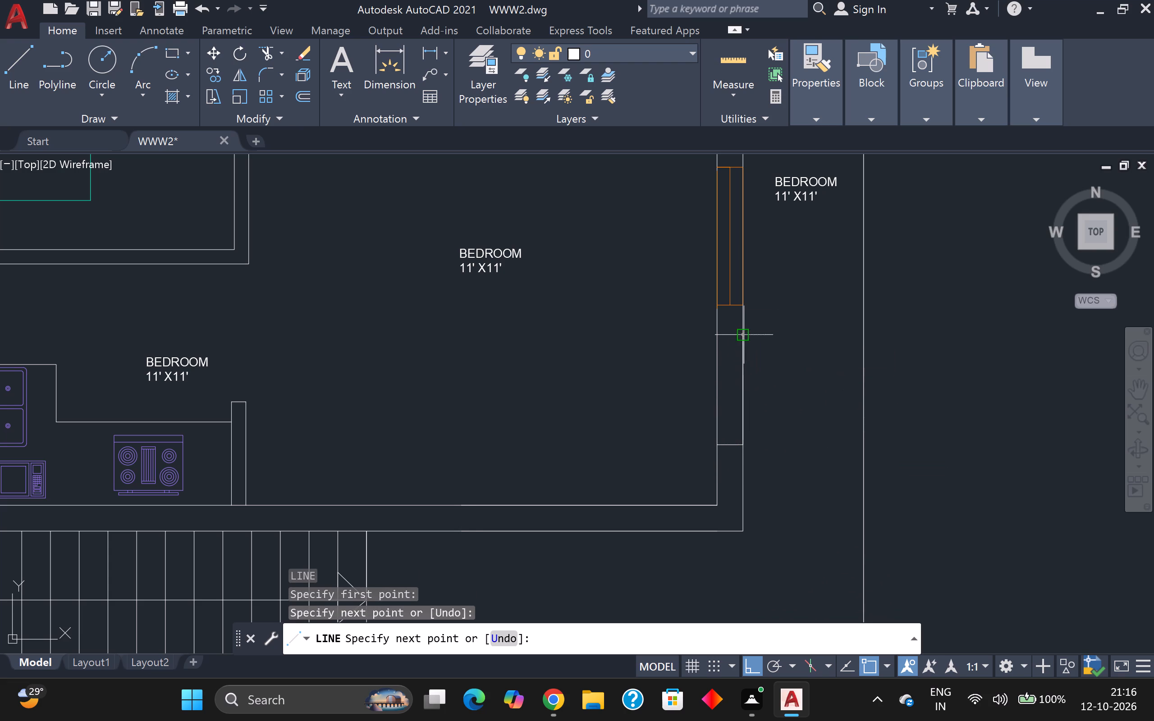
left_click(716, 331)
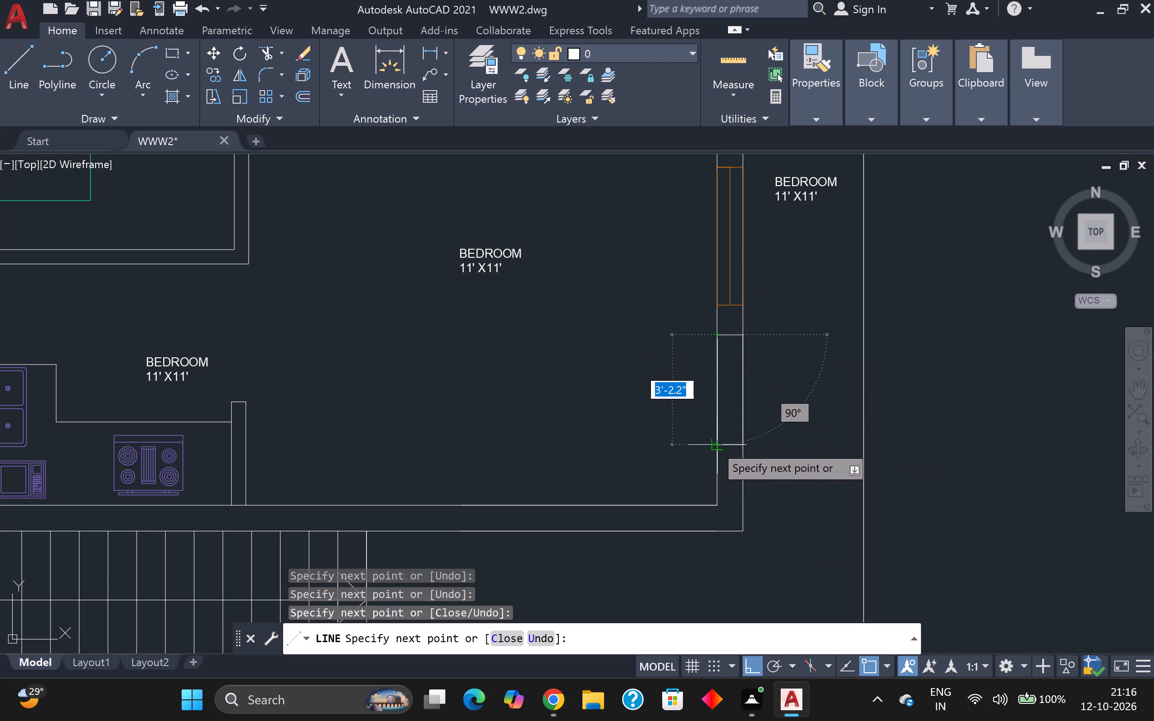
left_click(714, 444)
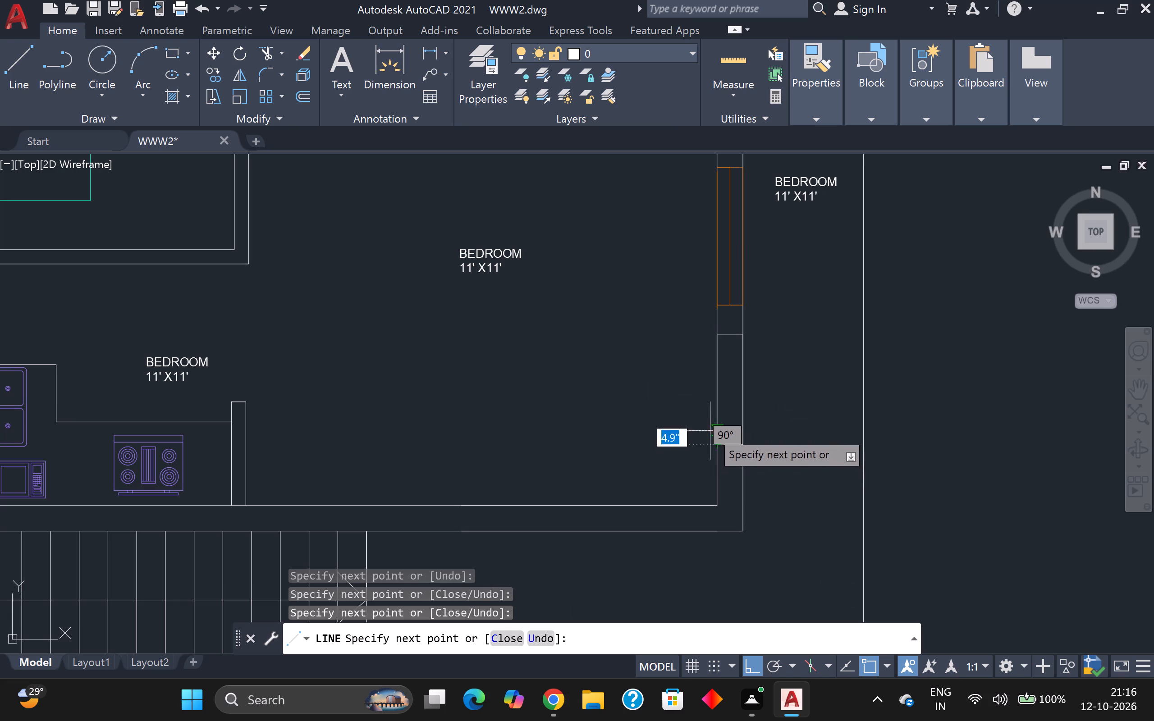
key("Escape")
Draw a closed line outline 5' long across the 9" south wall of the bottom unit, above the area beside the staircase.
middle_click_drag(662, 439, 697, 374)
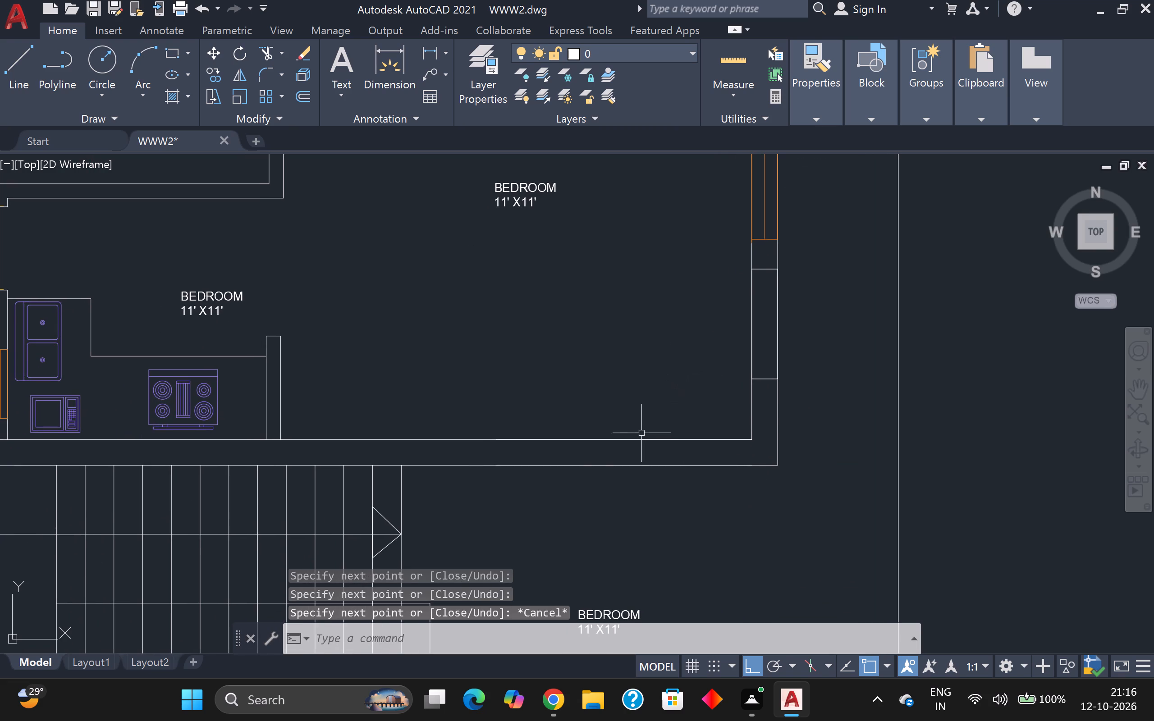
key("l")
key("Return")
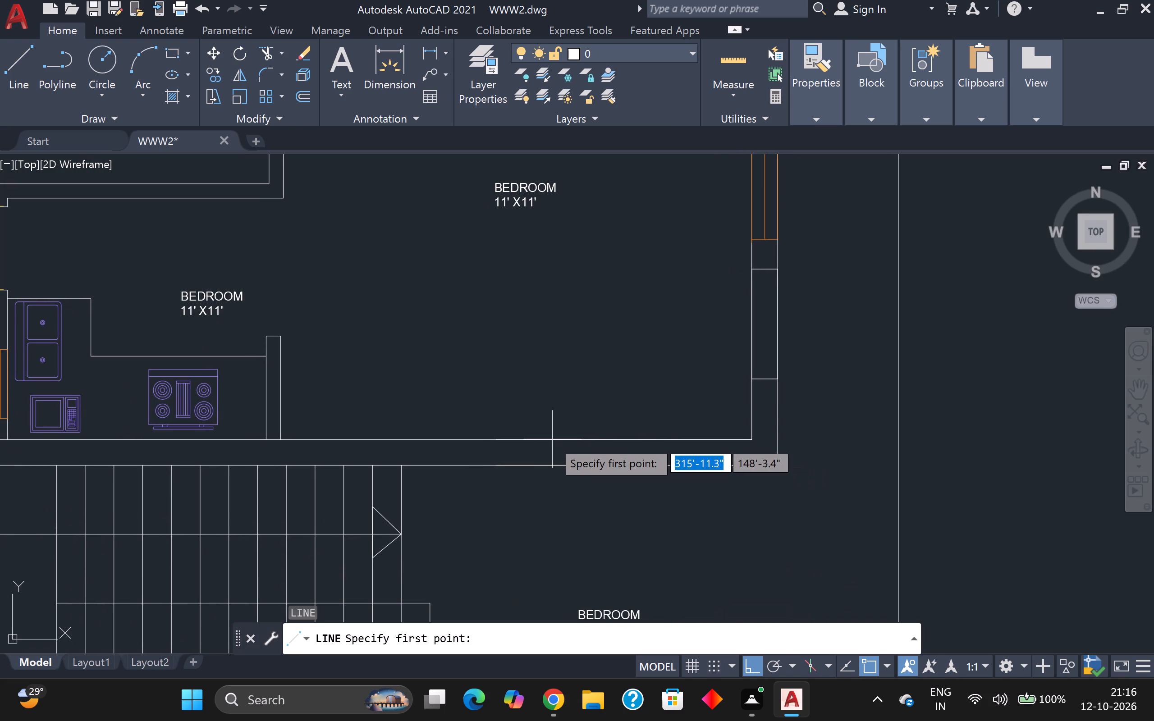
left_click(499, 443)
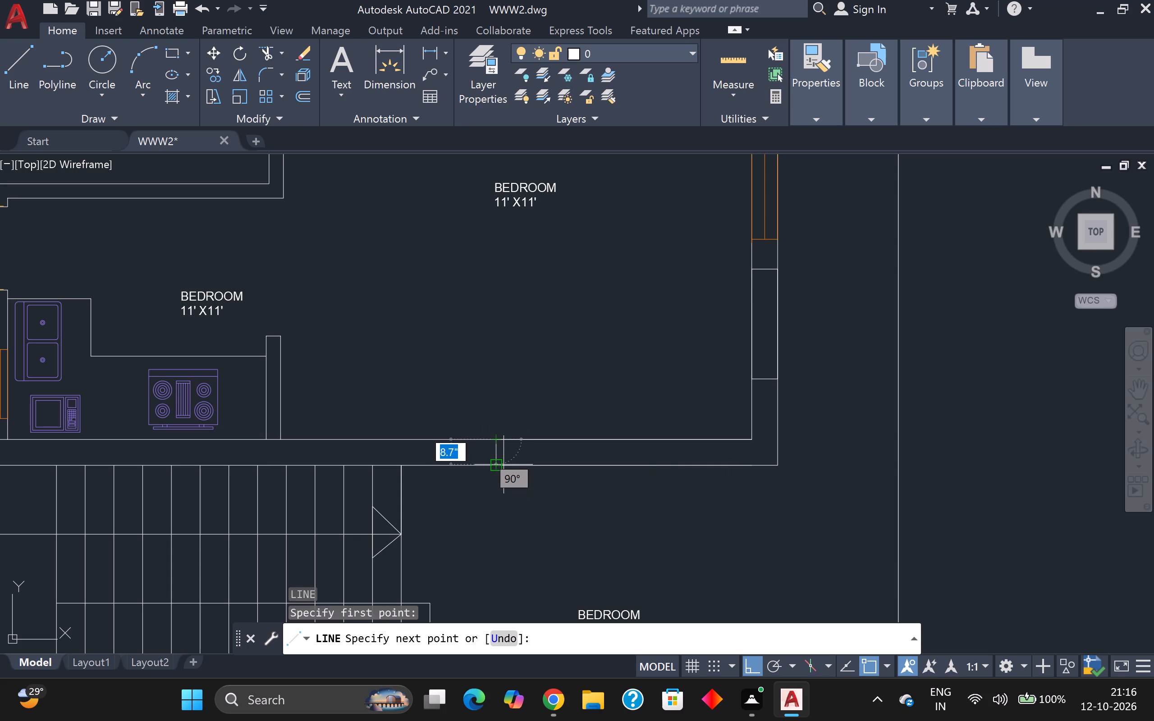
scroll(502, 469, "up", 4)
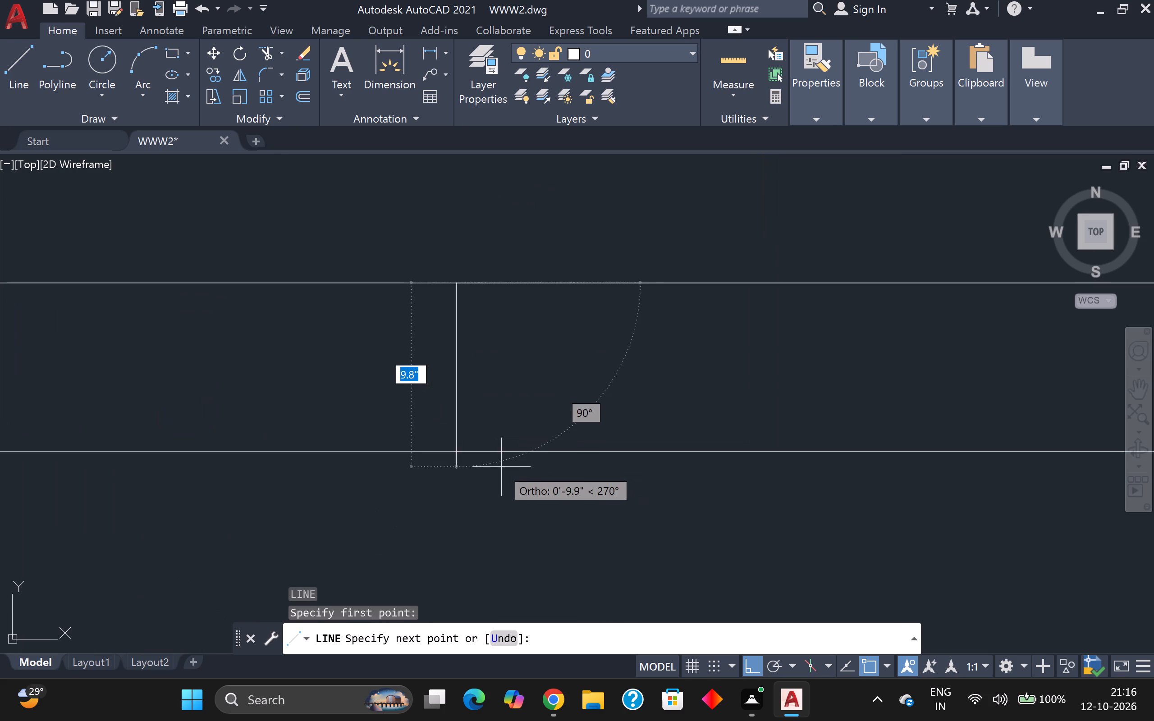
left_click(463, 454)
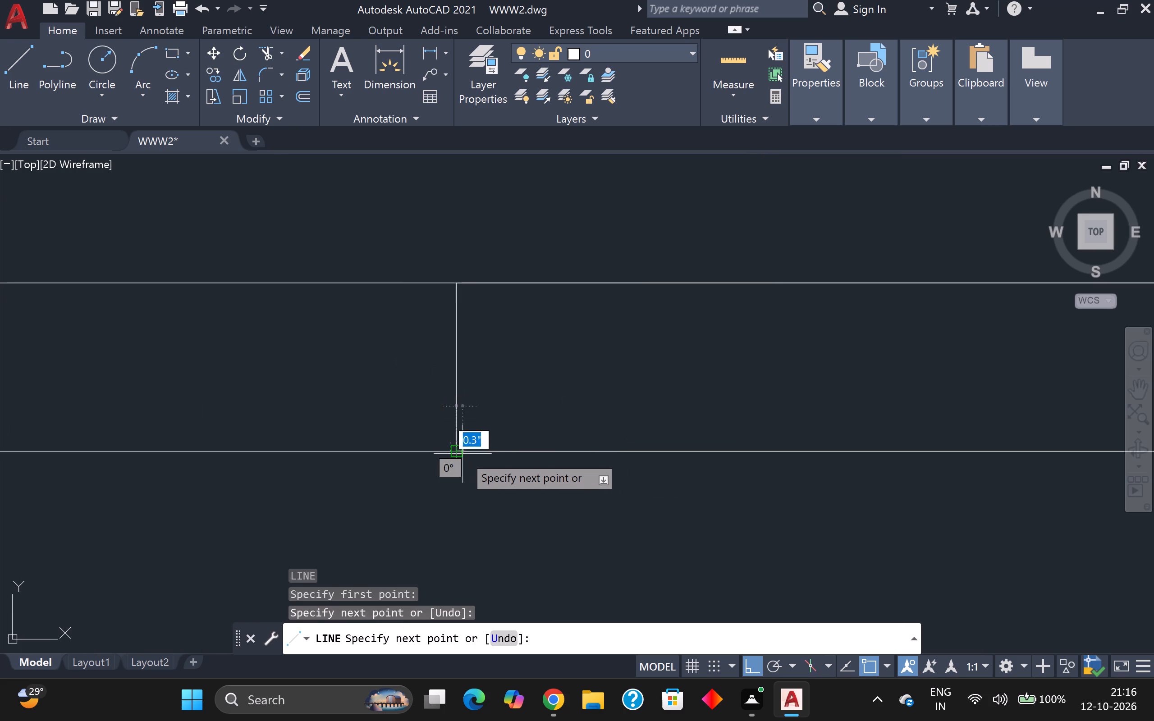
middle_click_drag(850, 407, 739, 422)
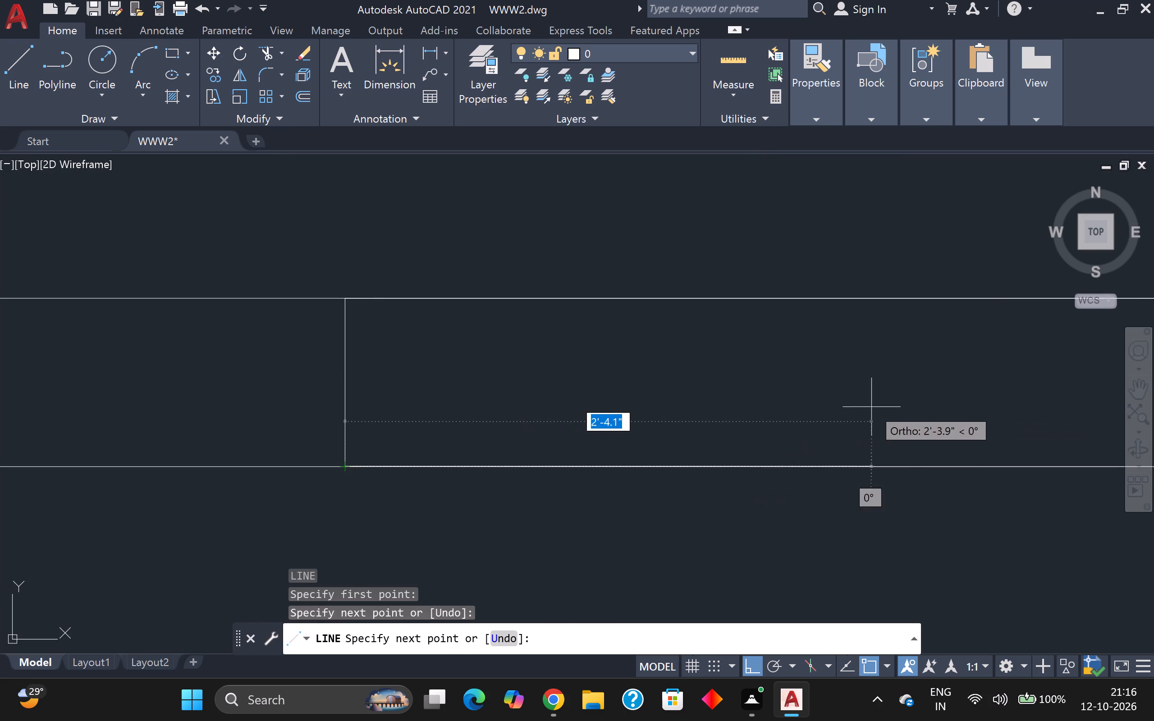
middle_click_drag(922, 400, 766, 407)
scroll(754, 407, "down", 2)
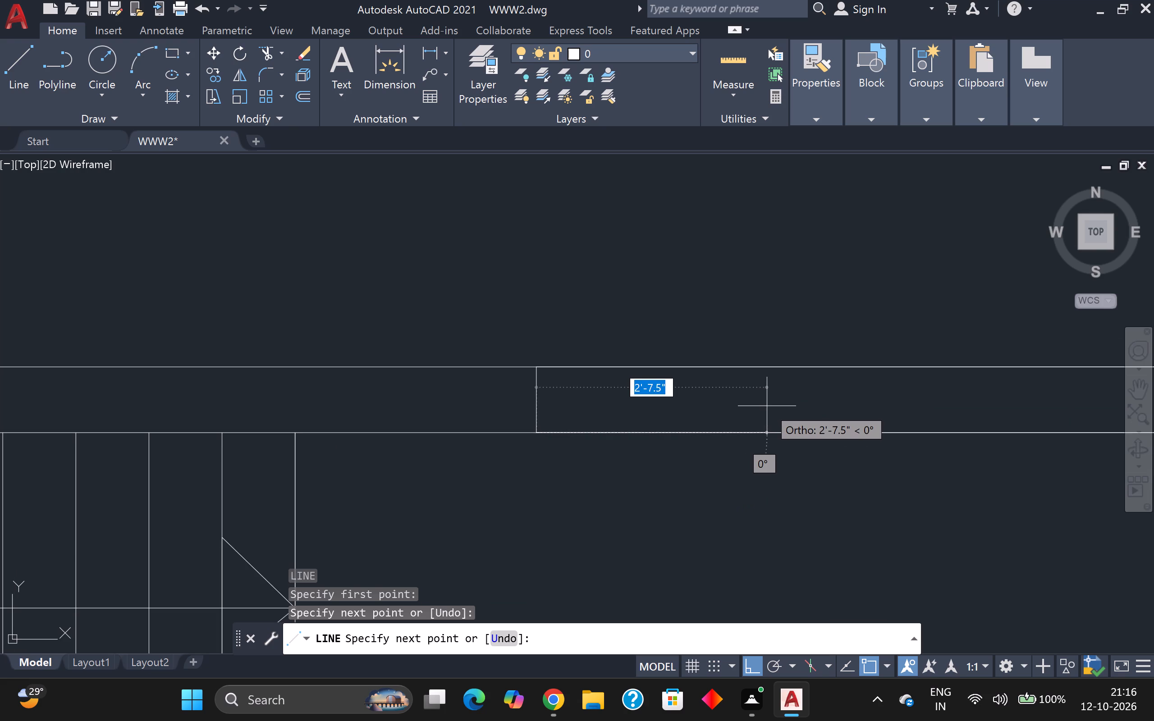
middle_click_drag(1017, 387, 985, 395)
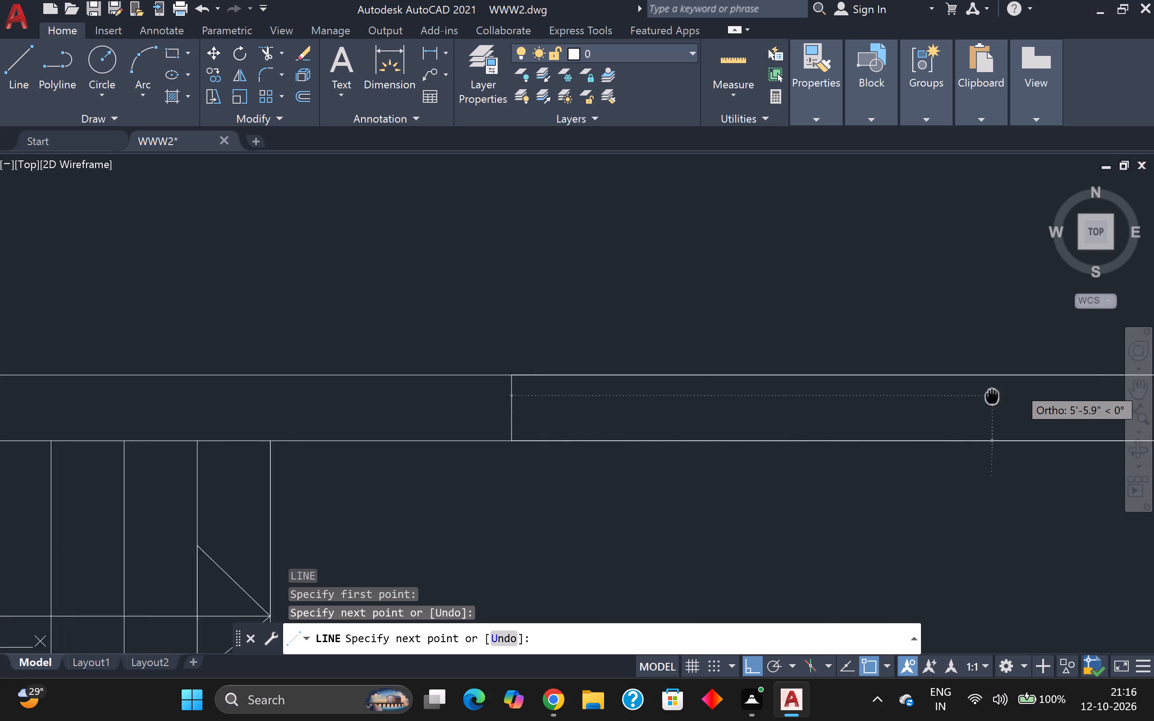
middle_click_drag(985, 395, 875, 399)
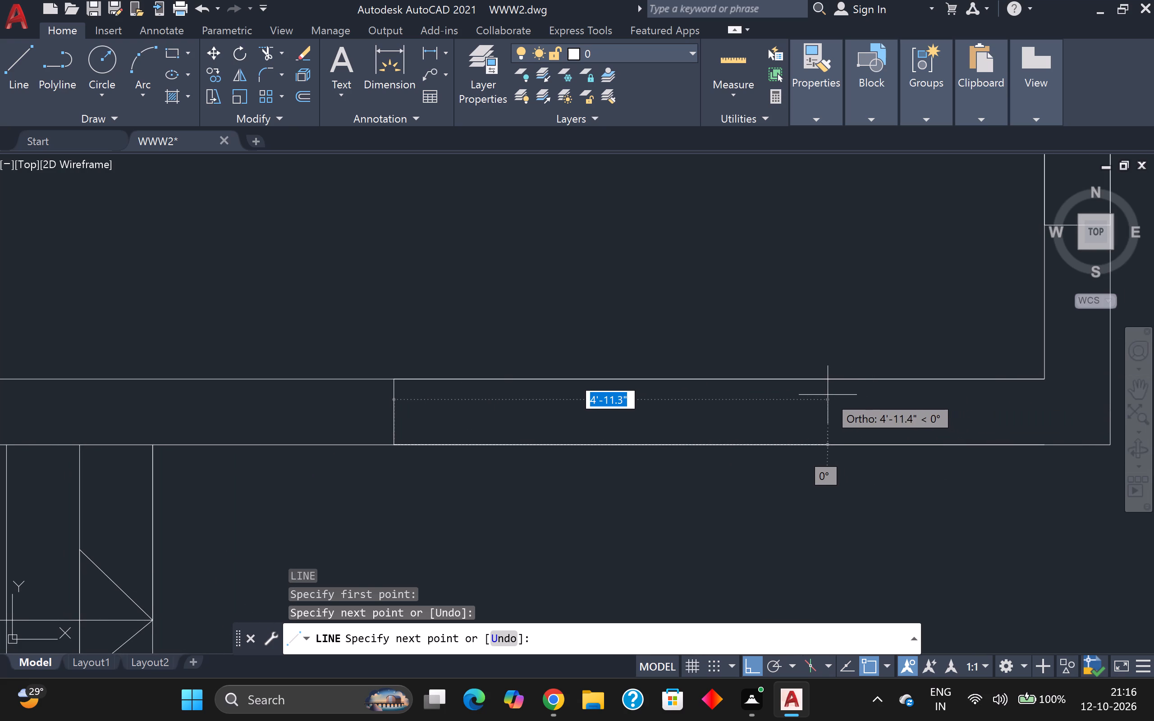
key("5")
key("apostrophe")
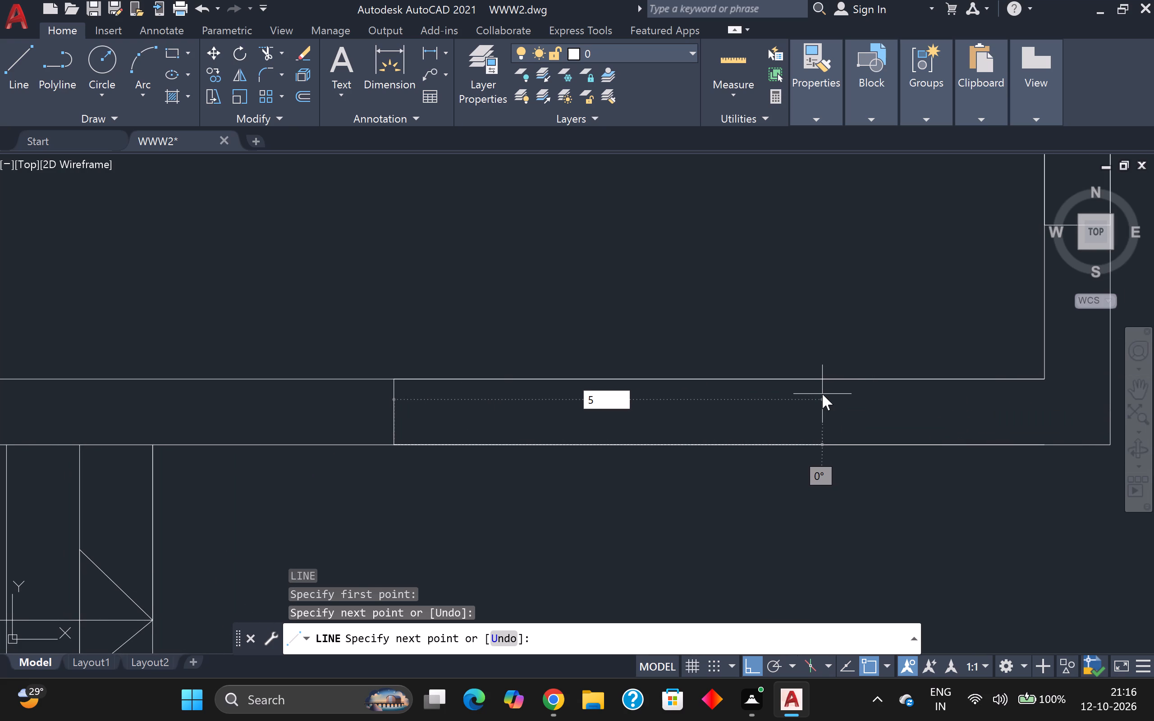
key("Return")
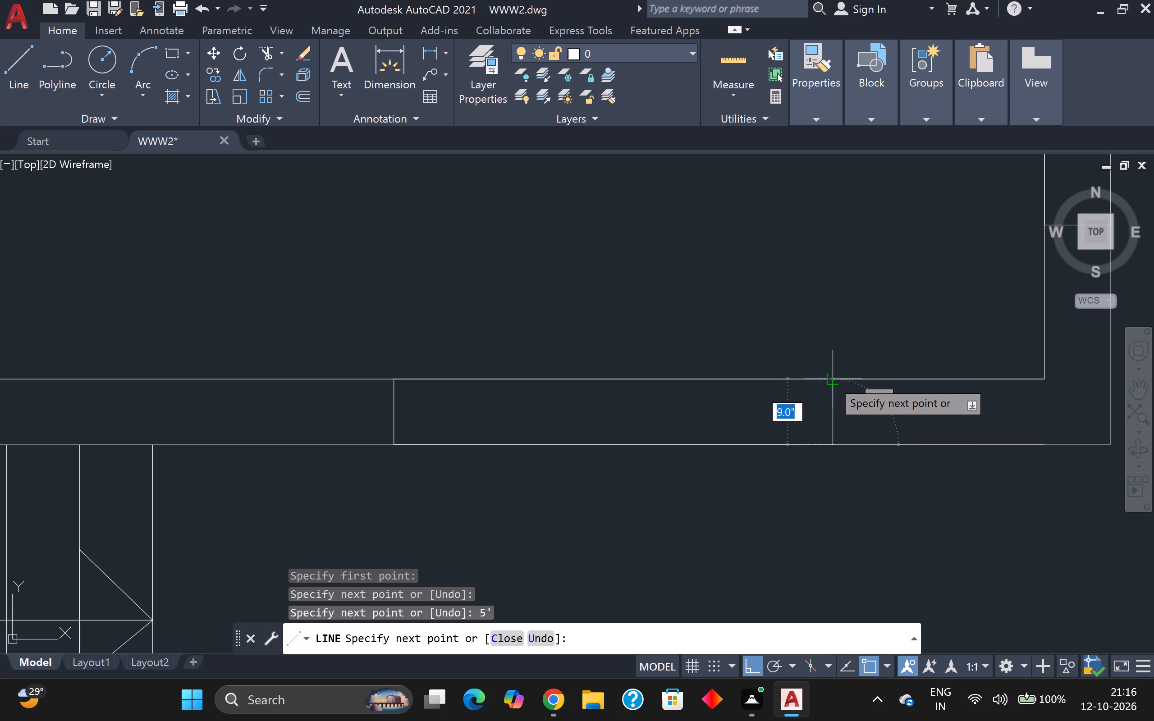
left_click(831, 379)
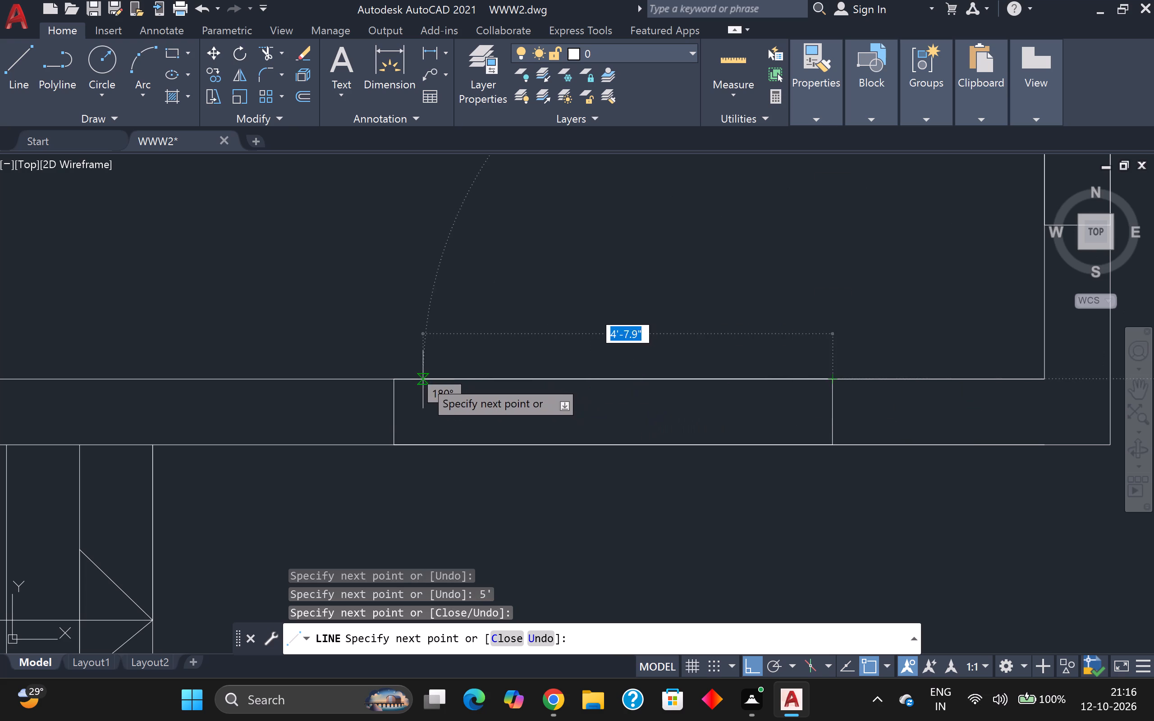
left_click(397, 379)
key("Escape")
Trim the wall lines inside the outlined openings in the bottom unit's south and east walls.
scroll(496, 297, "down", 3)
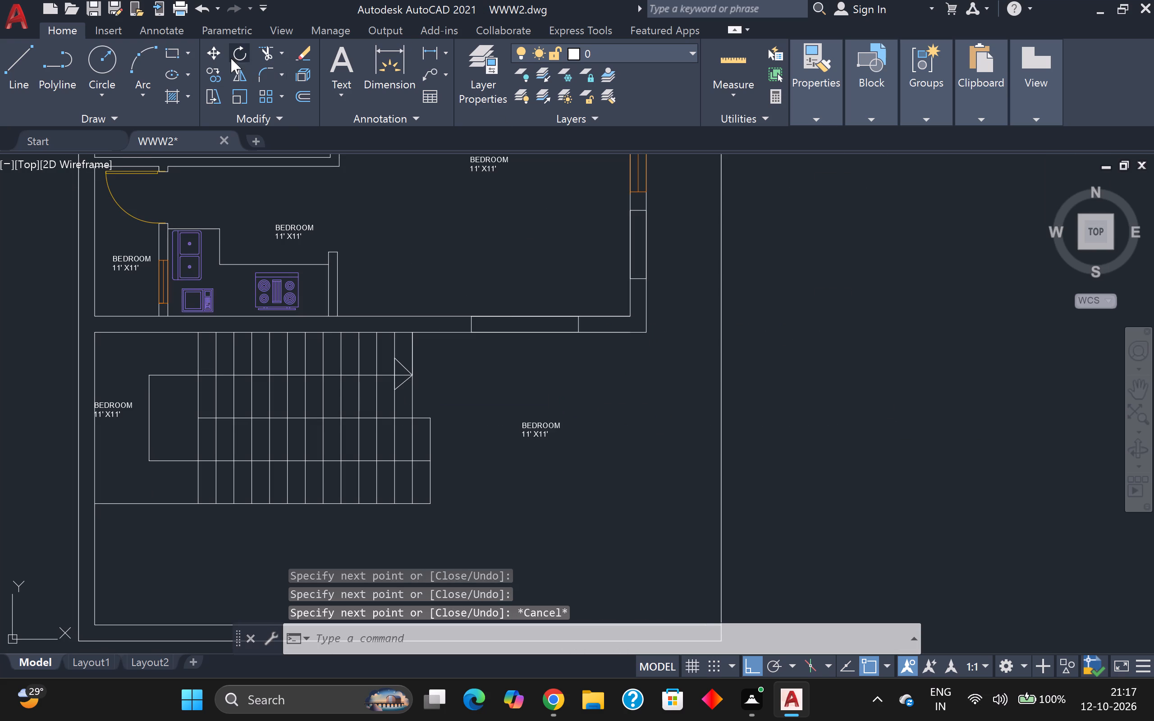
left_click(267, 55)
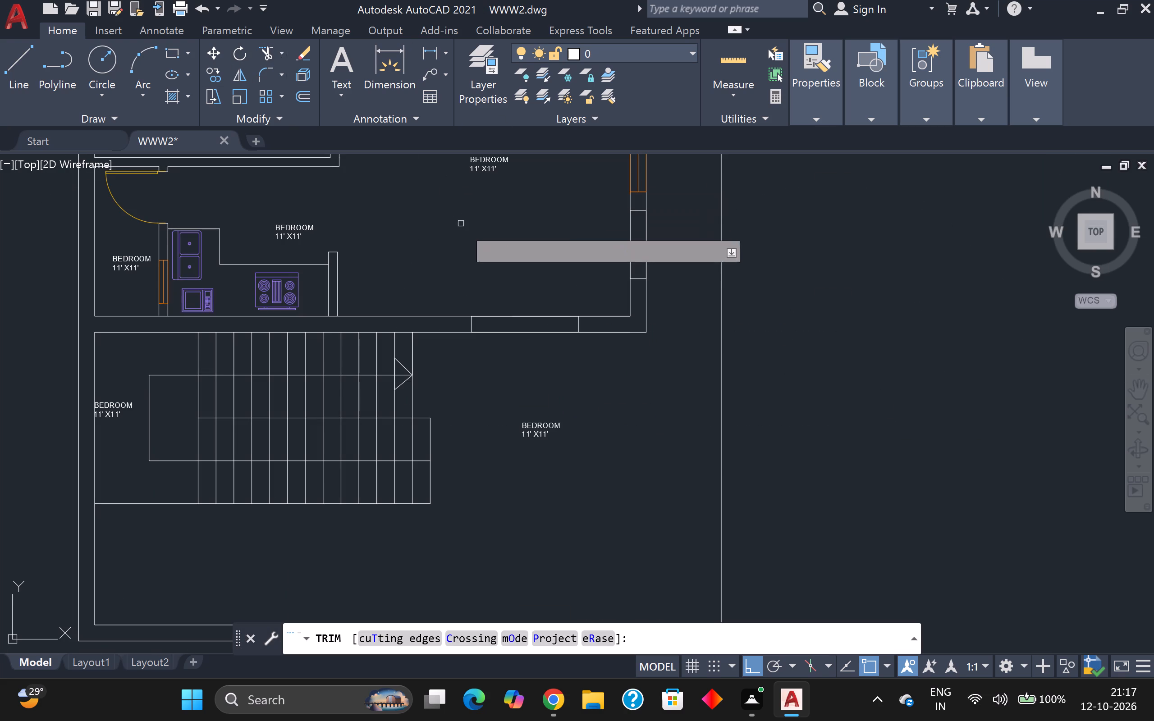
left_click_drag(482, 246, 488, 254)
left_click(494, 351)
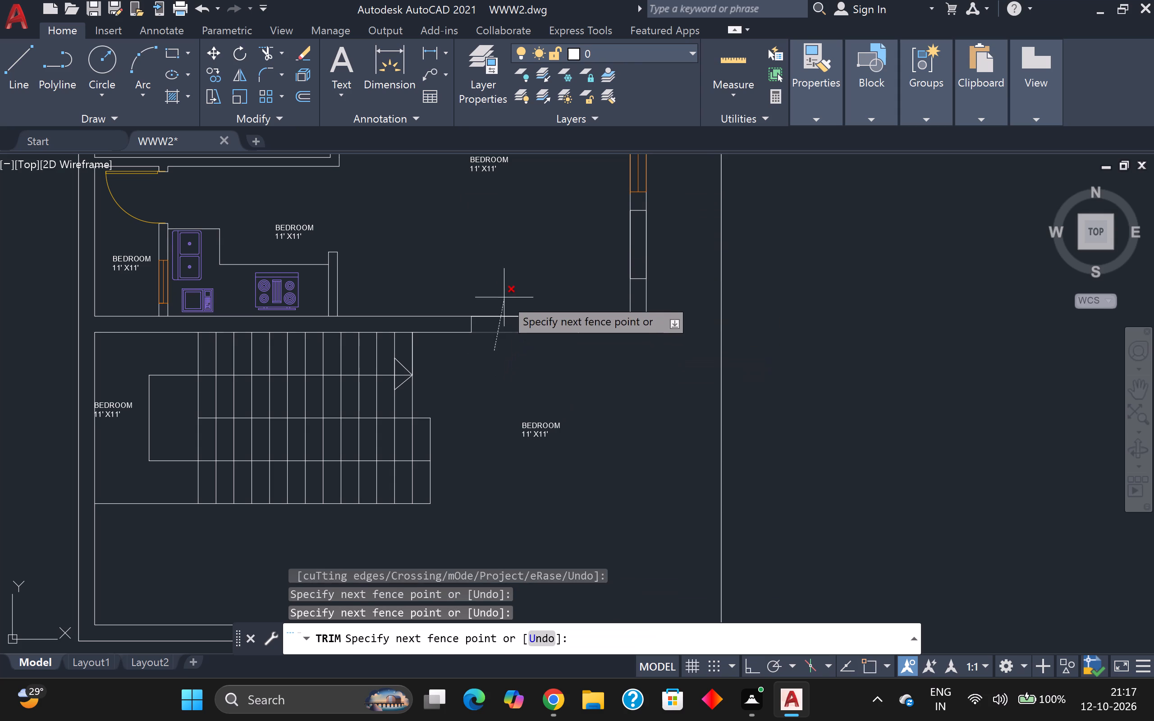
left_click(504, 284)
left_click_drag(600, 255, 609, 255)
left_click(673, 250)
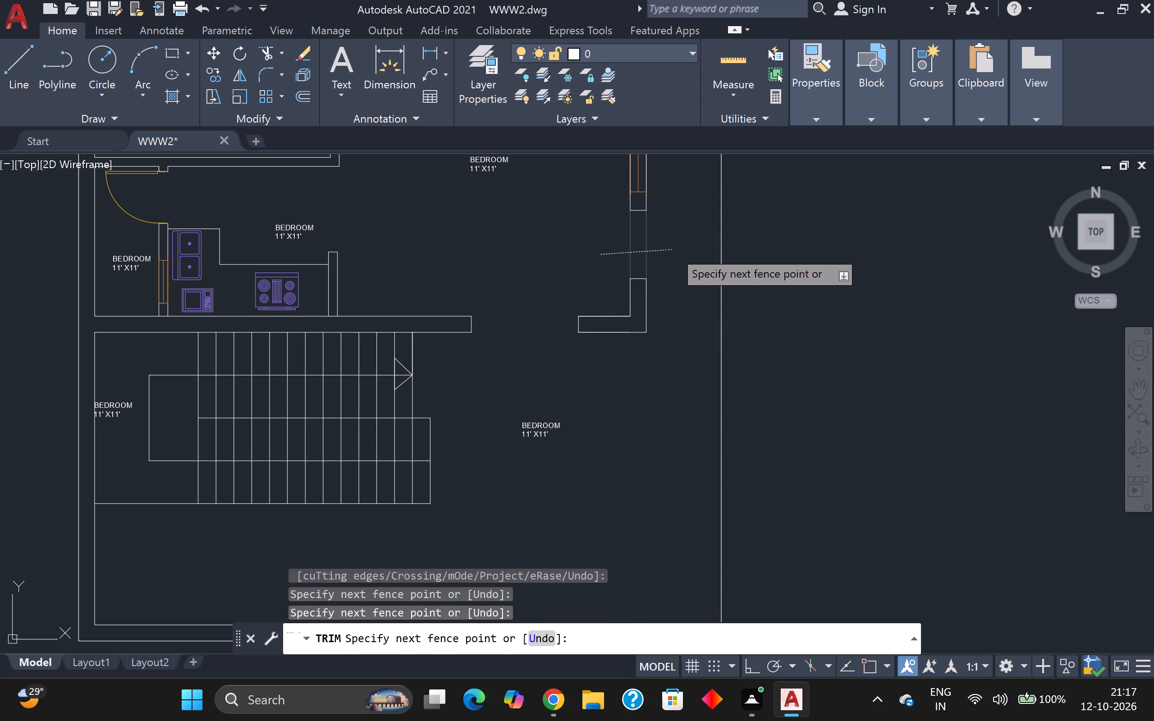
Trim the wall lines inside the outlined opening in the middle unit's east wall.
middle_click_drag(673, 241, 651, 365)
scroll(650, 336, "down", 1)
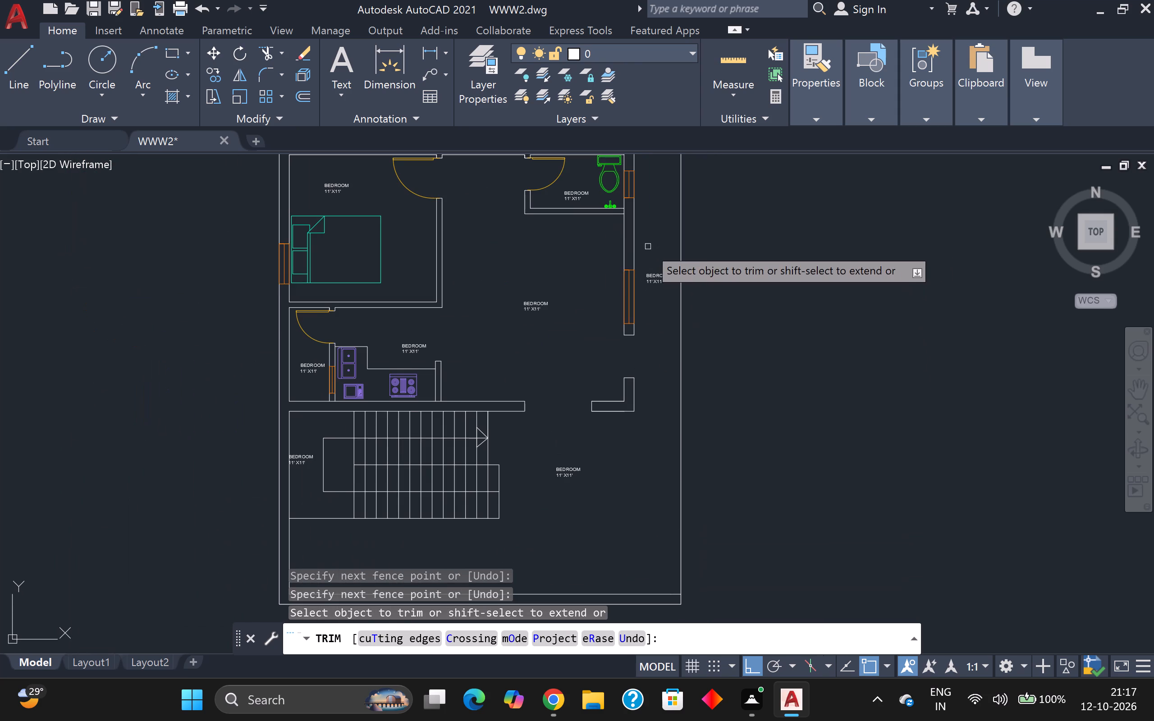
middle_click_drag(649, 245, 618, 418)
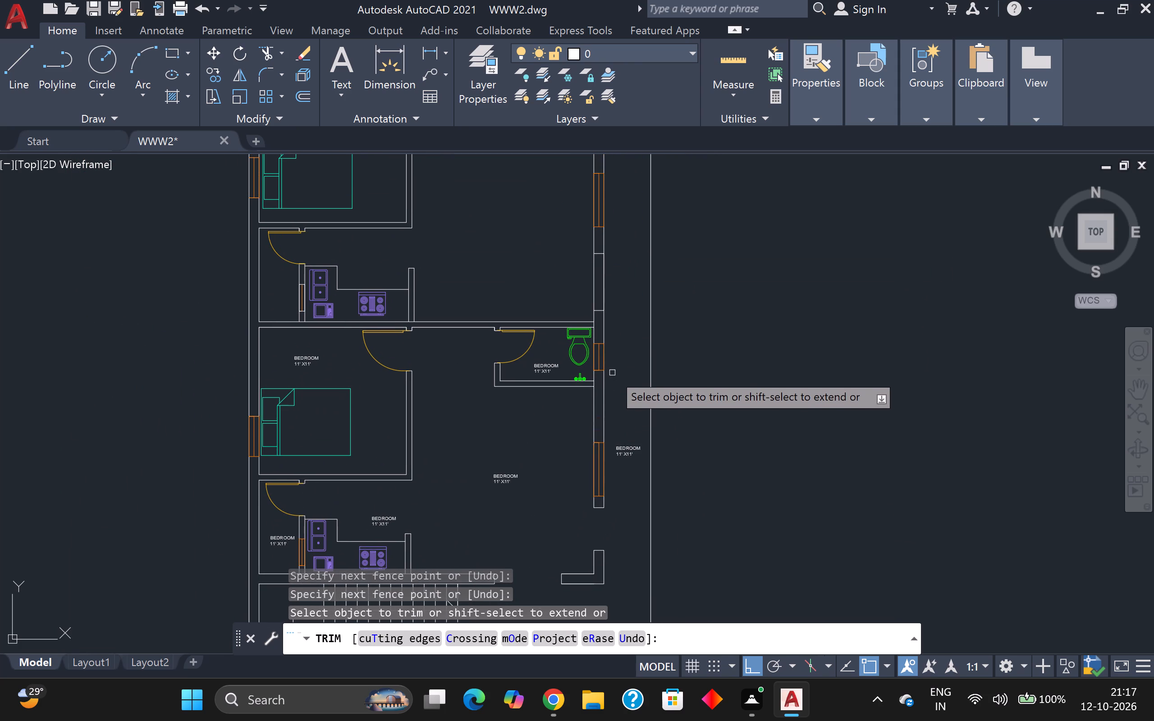
scroll(607, 344, "up", 2)
middle_click_drag(623, 297, 624, 408)
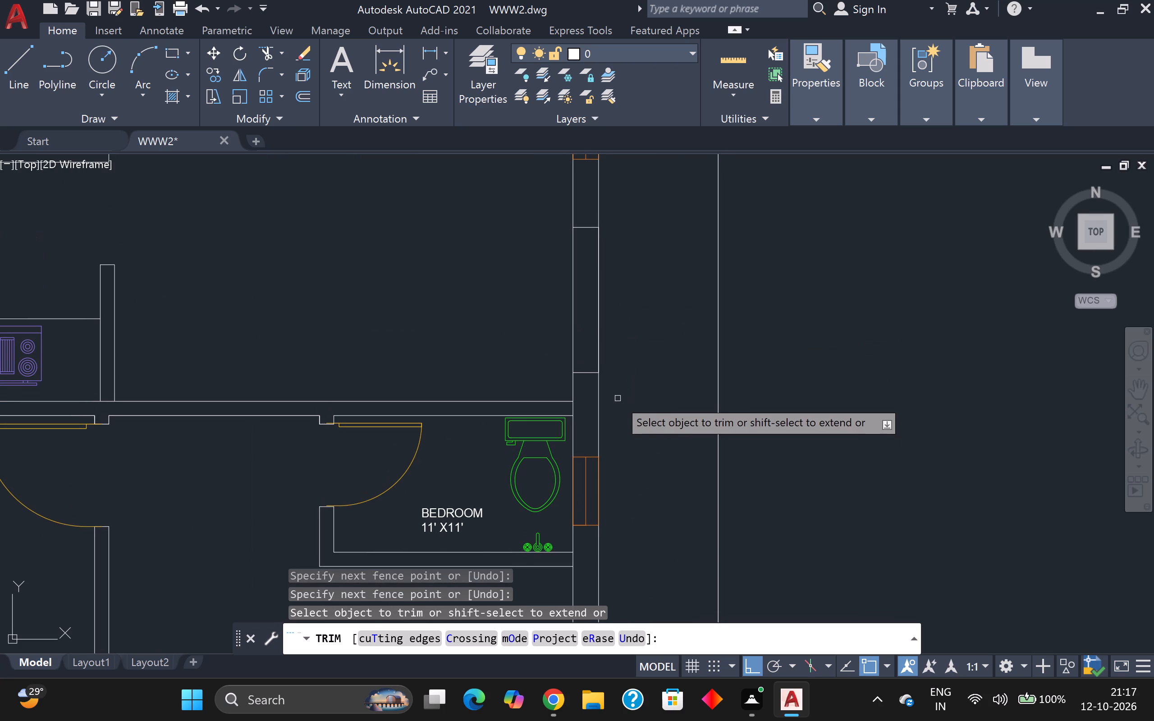
left_click(648, 294)
left_click(548, 306)
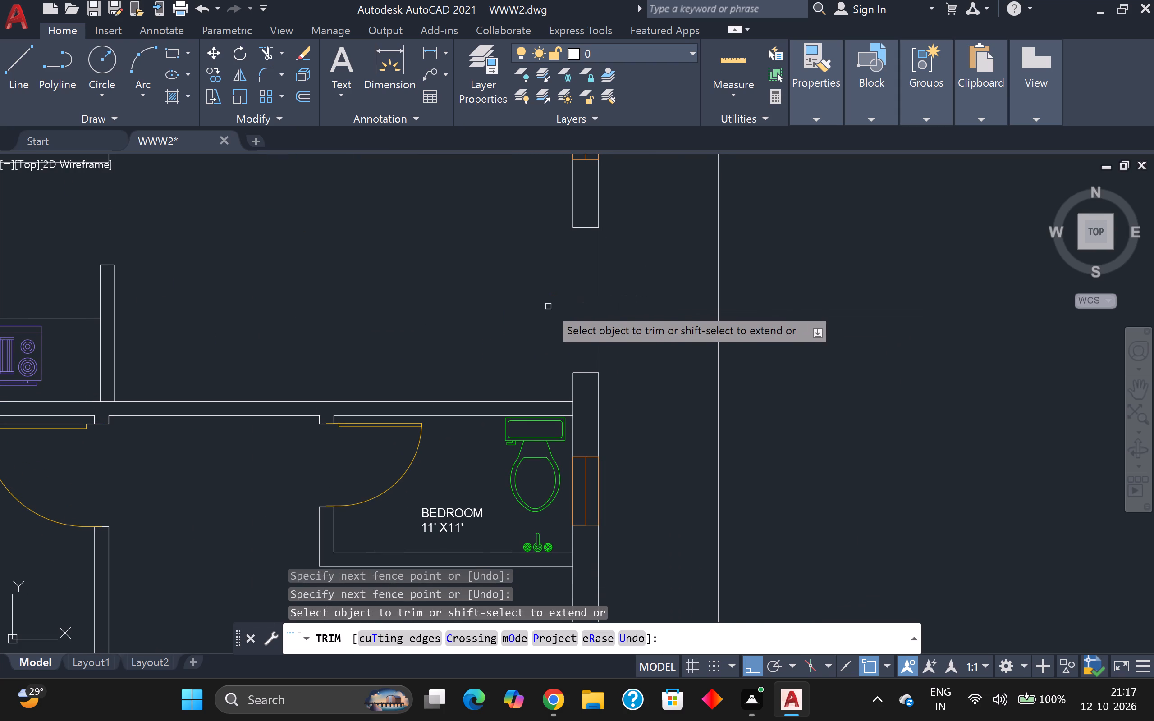
scroll(552, 303, "down", 2)
scroll(552, 302, "up", 1)
middle_click_drag(552, 302, 551, 511)
middle_click_drag(517, 402, 520, 463)
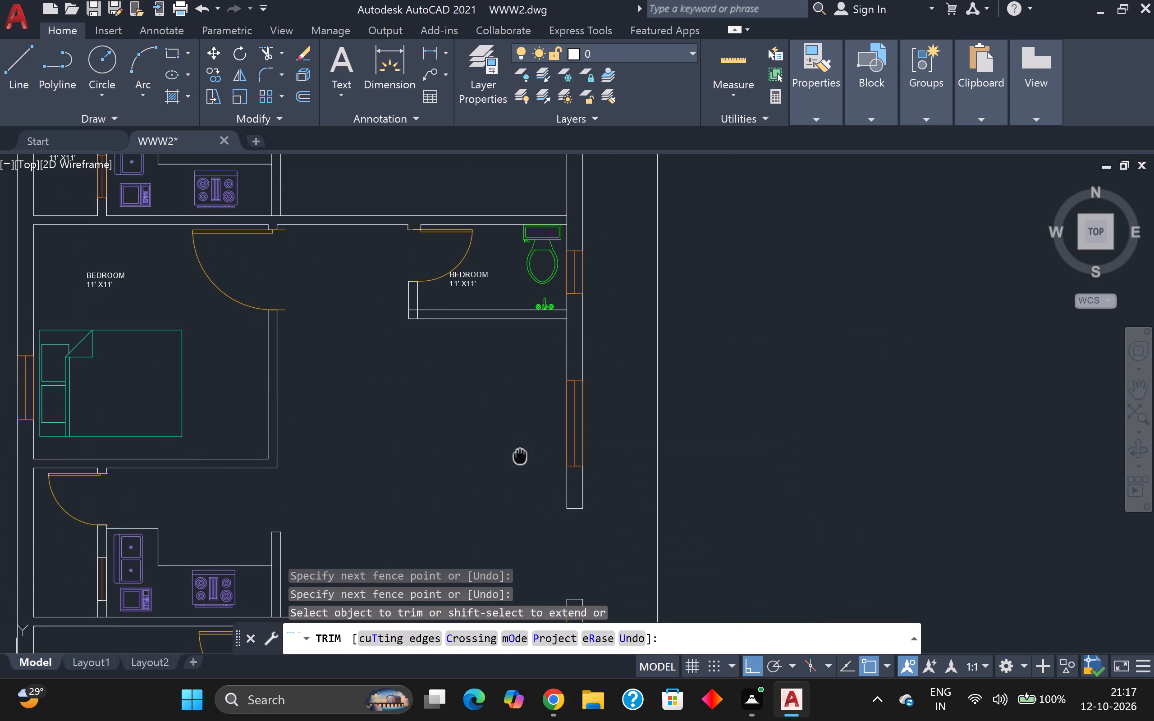
middle_click_drag(520, 463, 465, 688)
scroll(561, 442, "down", 2)
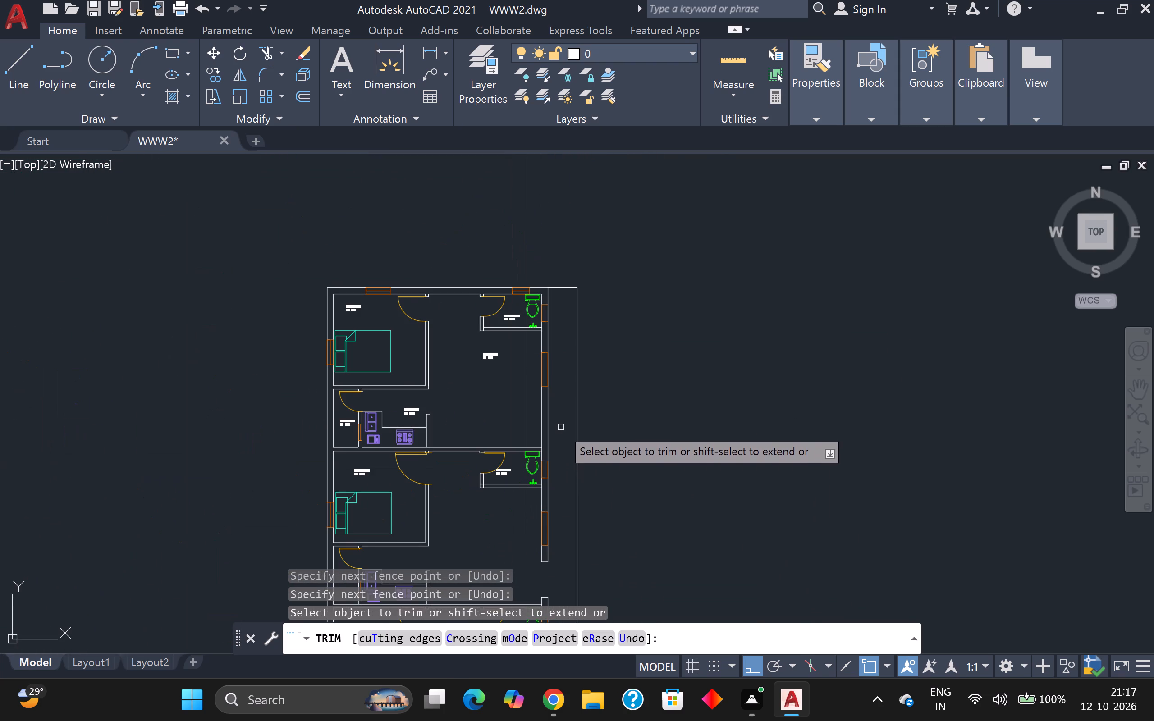
middle_click_drag(562, 426, 562, 493)
key("Escape")
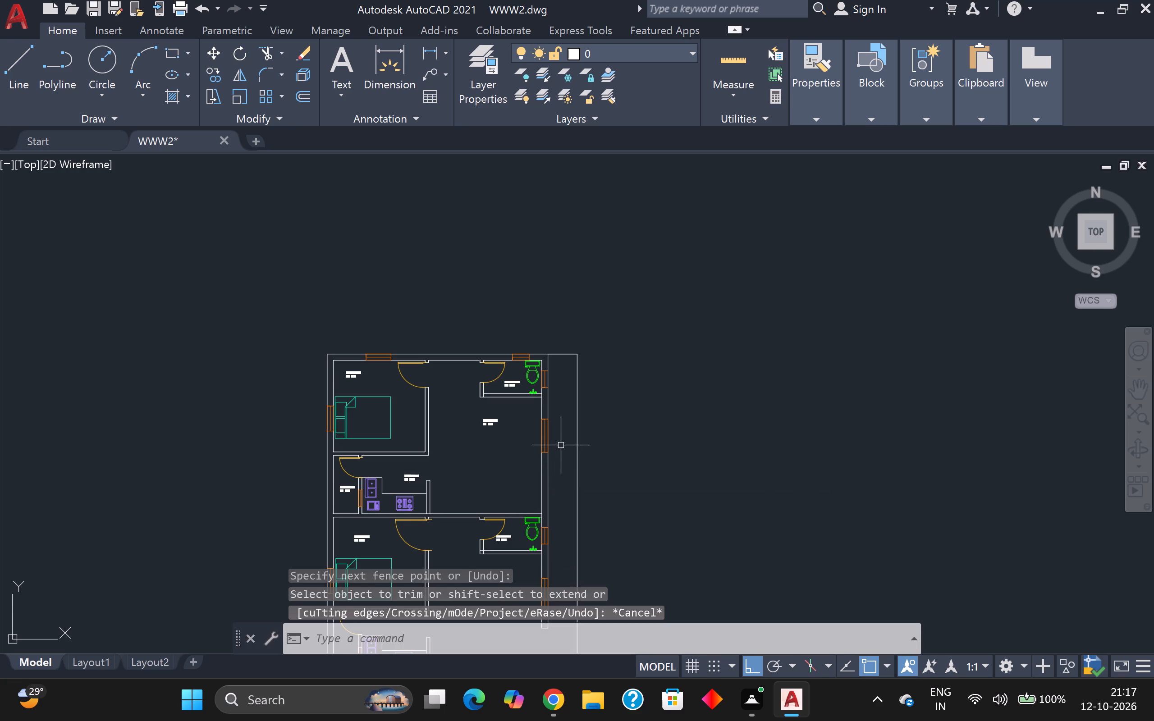
Draw a closed line outline 9" wide and 4' long in the top unit's east wall, south of the living-area window.
key("l")
key("Return")
scroll(535, 460, "up", 3)
scroll(551, 475, "down", 2)
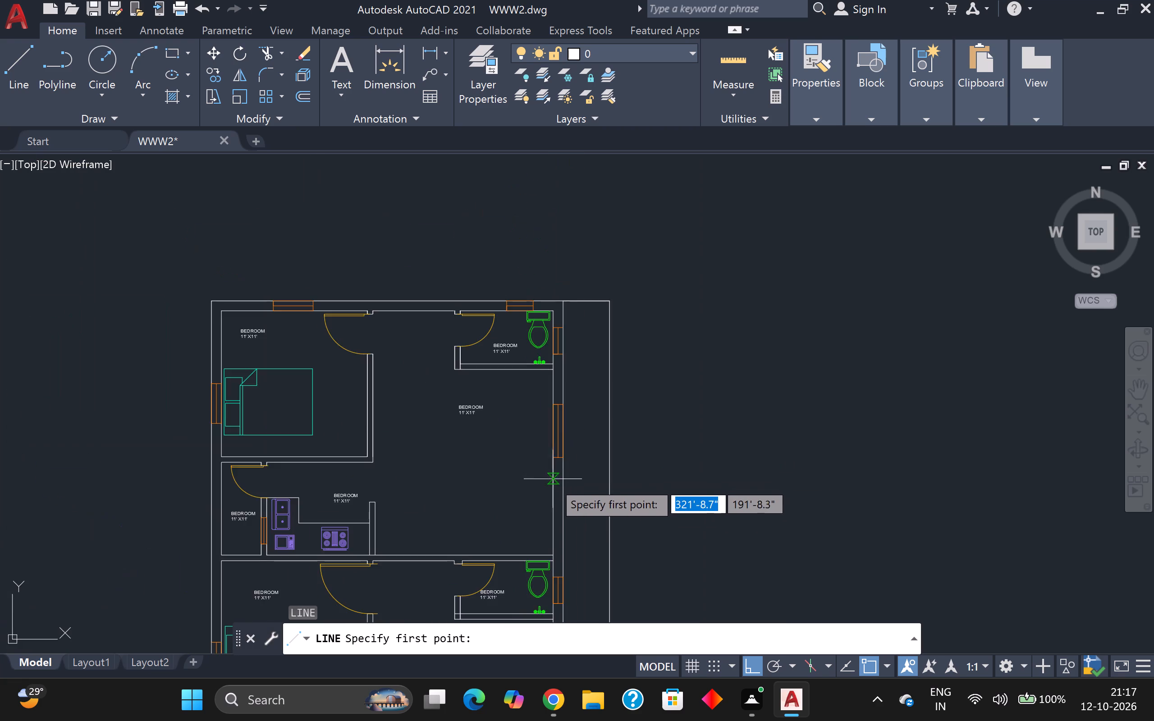
scroll(550, 490, "up", 3)
left_click(556, 457)
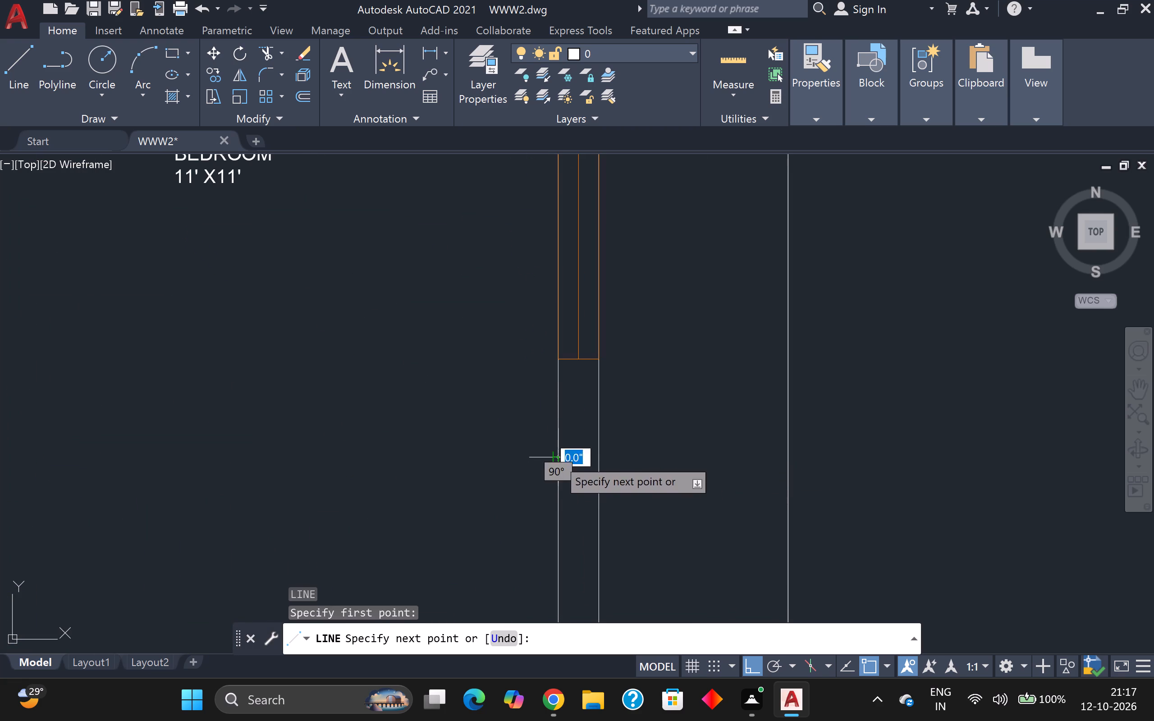
left_click(601, 452)
scroll(601, 453, "down", 3)
scroll(604, 493, "up", 2)
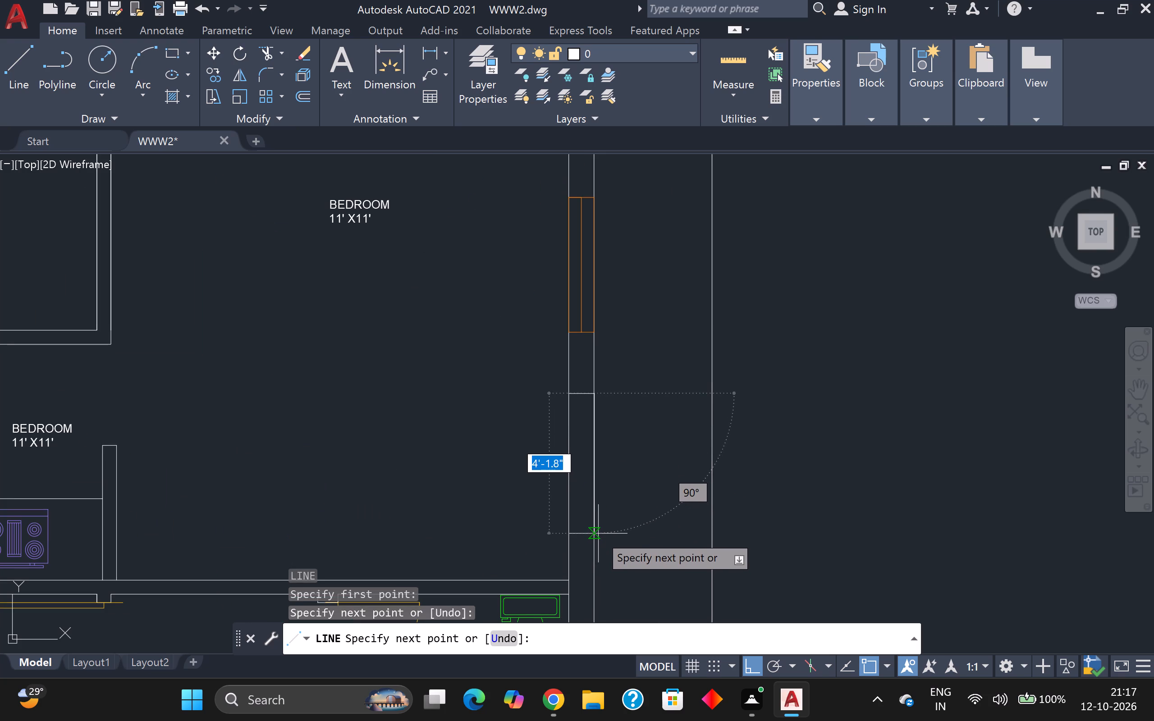
type("4'")
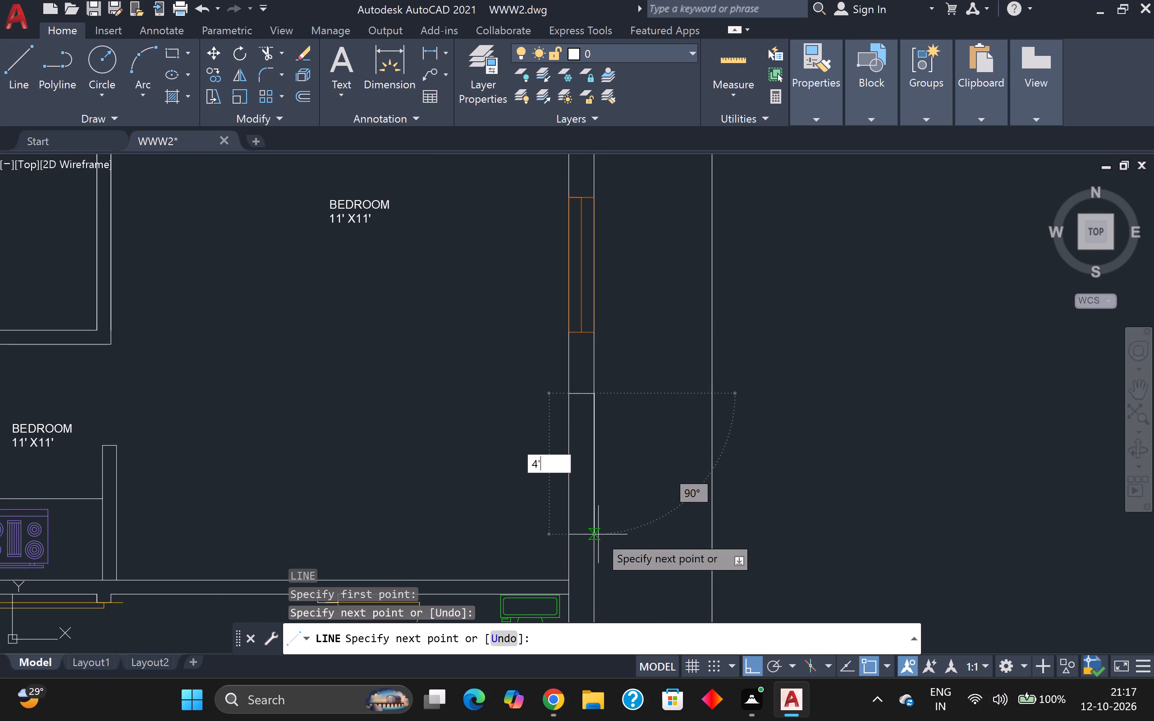
key("Return")
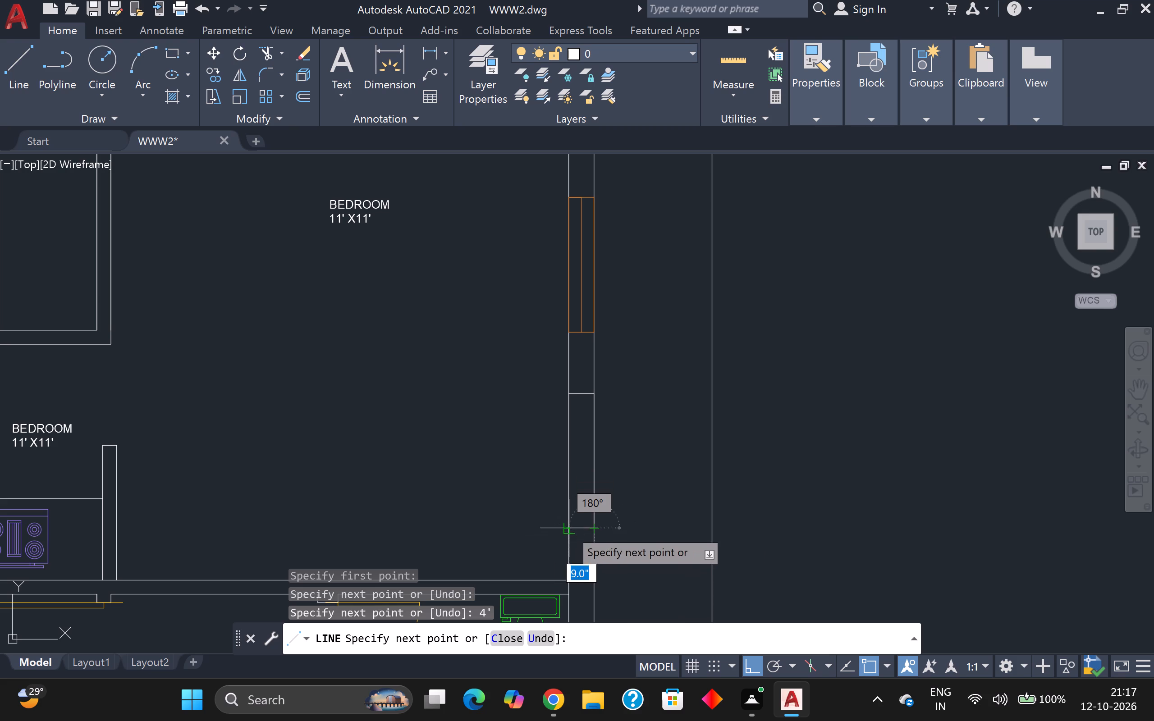
left_click(569, 527)
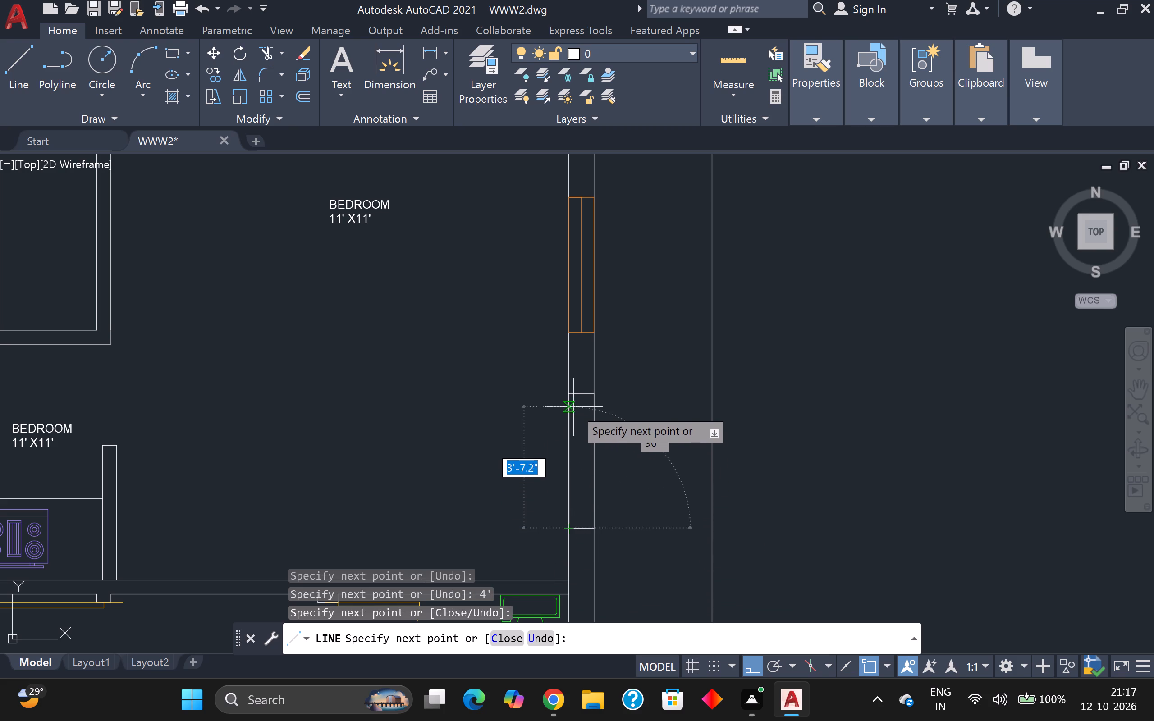
left_click(570, 396)
key("Escape")
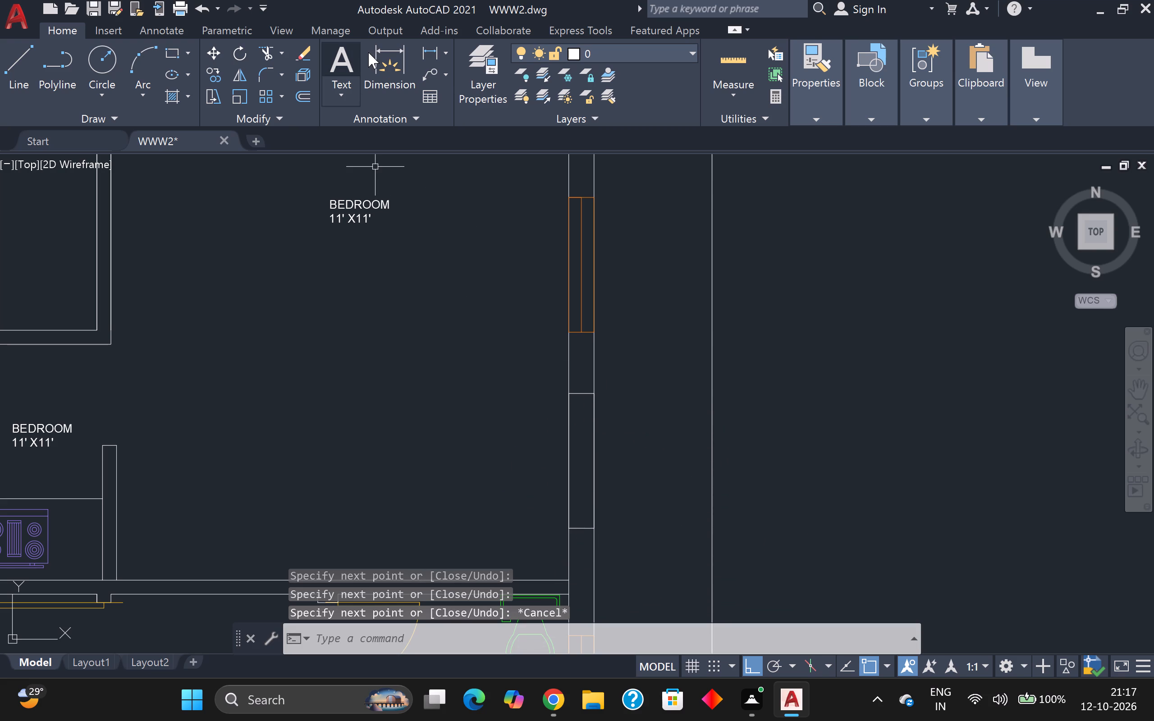
Trim the wall lines inside the outlined opening in the top unit's east wall.
left_click(258, 55)
left_click_drag(538, 446, 542, 446)
left_click(605, 440)
Look over the trimmed wall openings in all three units, down to the staircase area.
scroll(613, 416, "down", 1)
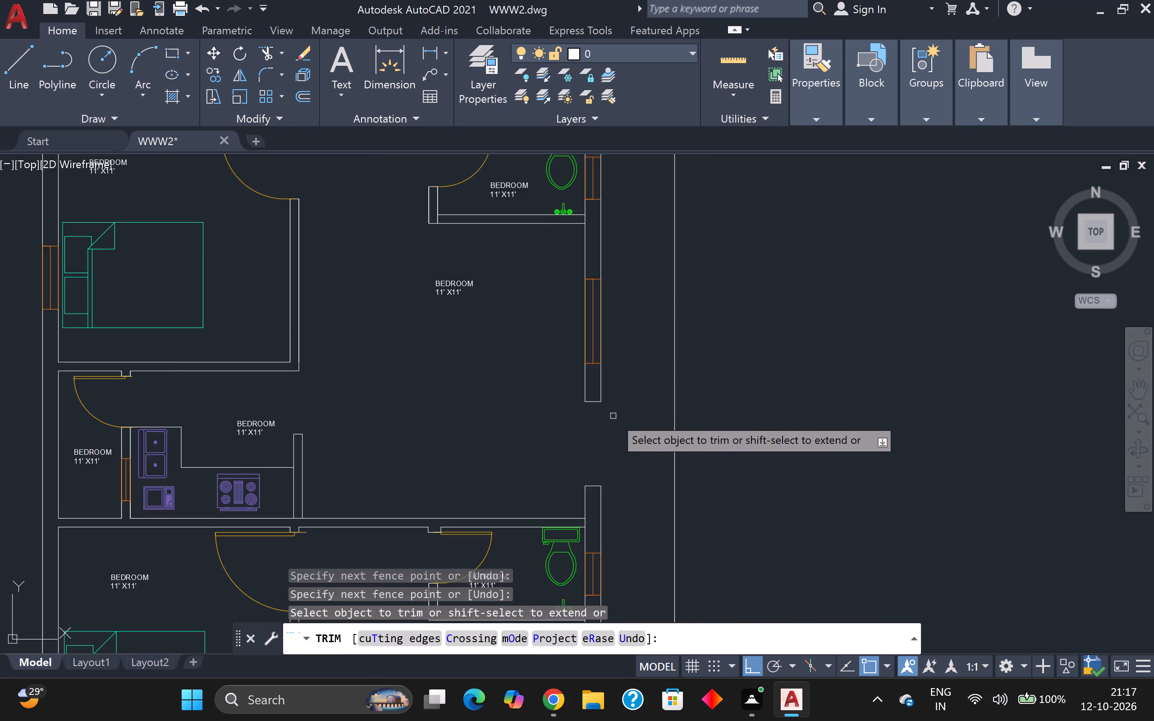
scroll(613, 416, "down", 1)
middle_click_drag(613, 409, 624, 357)
middle_click_drag(632, 452, 615, 415)
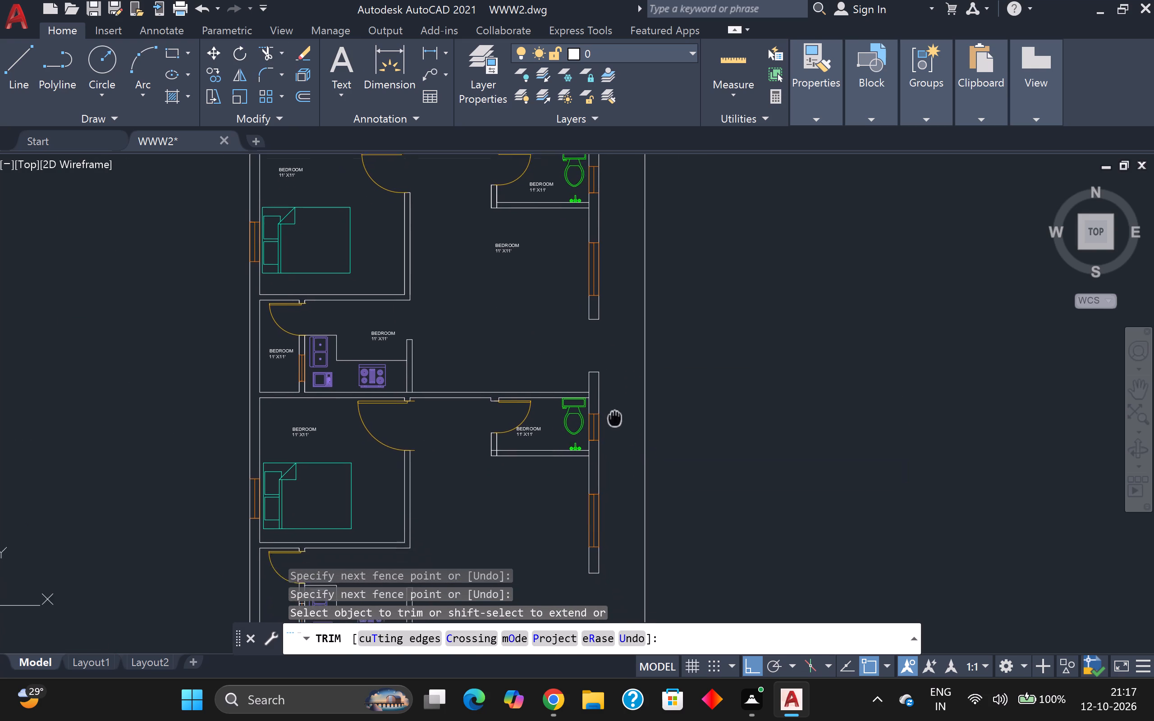
middle_click_drag(615, 415, 640, 297)
middle_click_drag(635, 456, 613, 384)
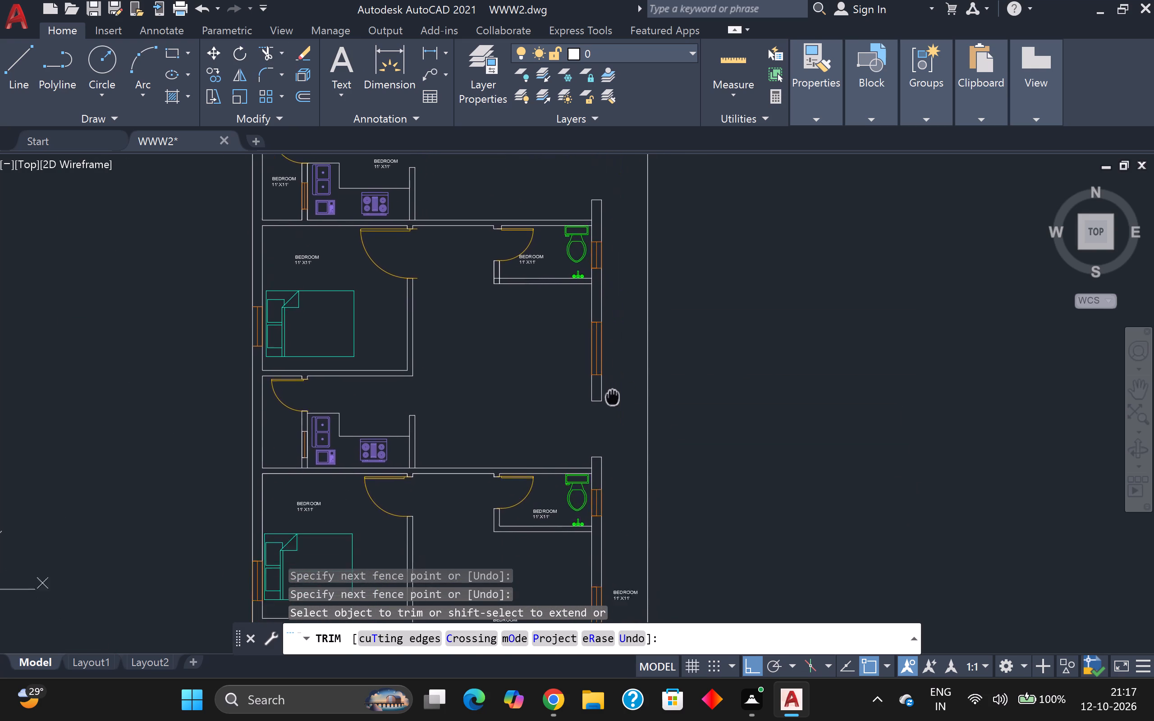
middle_click_drag(613, 384, 662, 166)
scroll(658, 376, "down", 1)
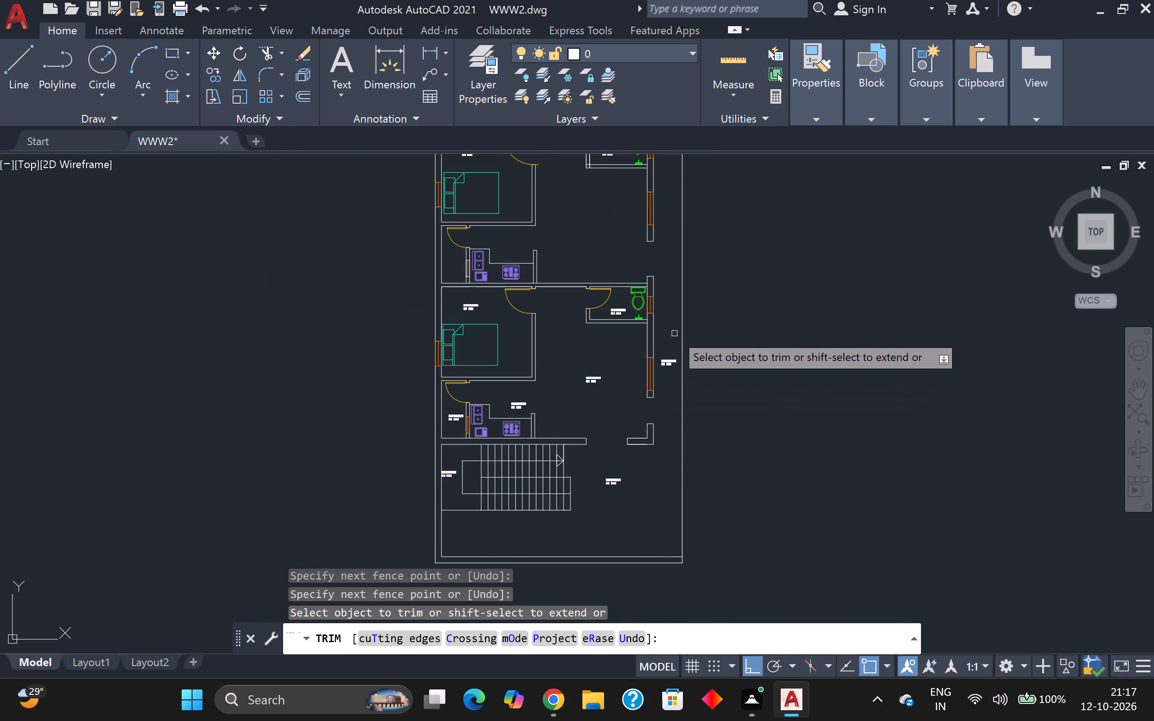
key("Escape")
middle_click_drag(681, 292, 692, 390)
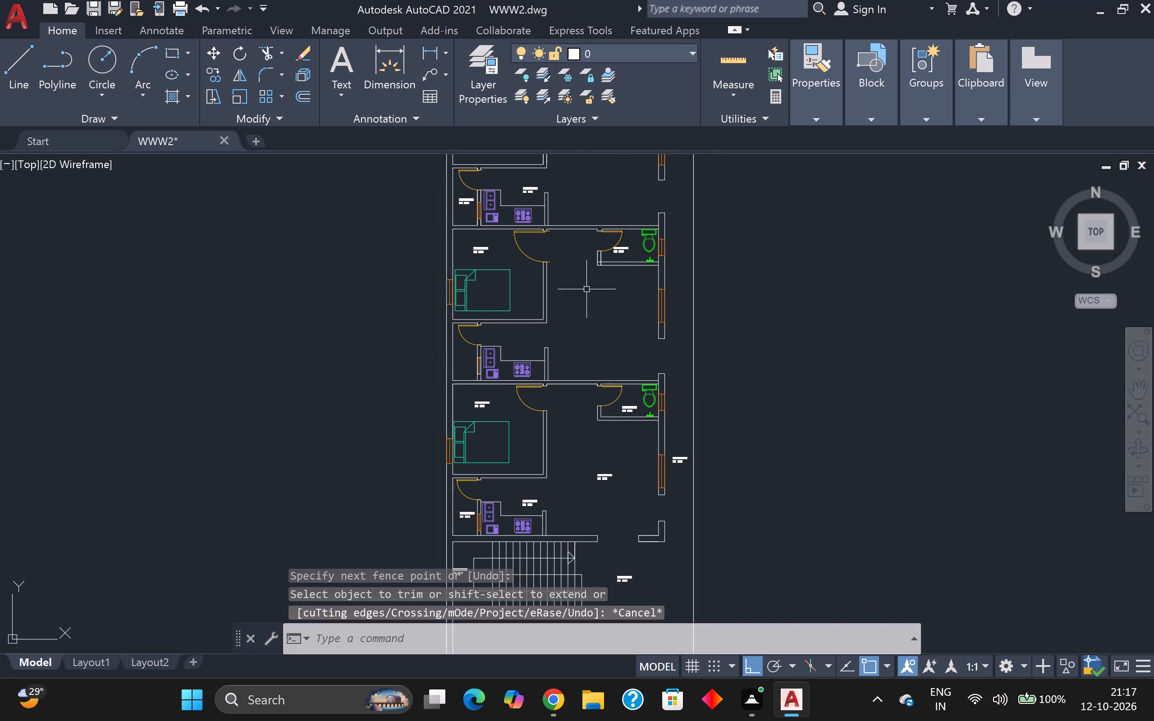
Copy the middle unit's bedroom door to the new opening in that unit's east wall, with ortho off.
left_click(532, 256)
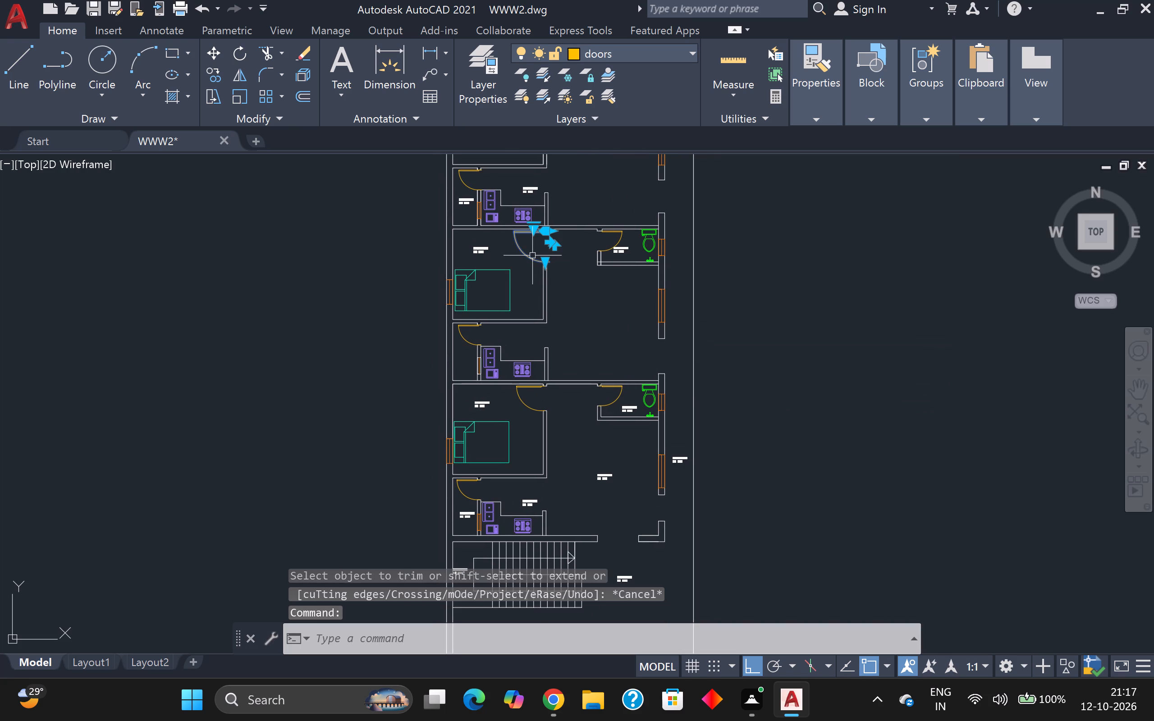
type("CO")
key("Return")
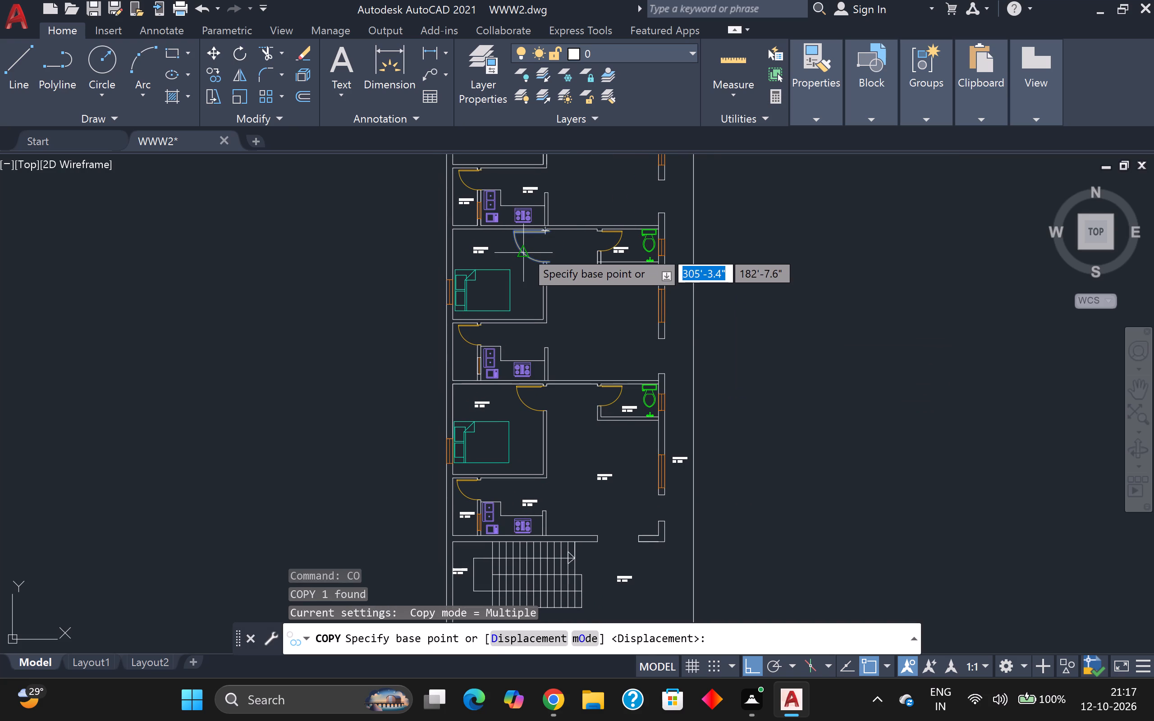
left_click(524, 250)
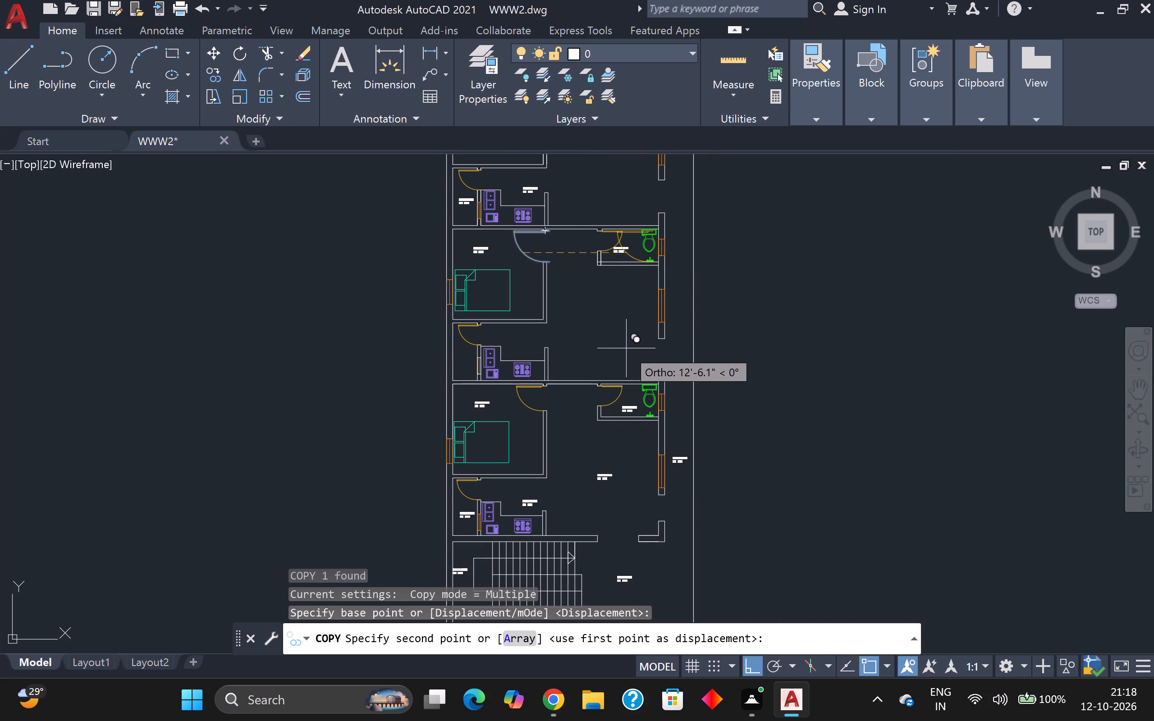
key("F8")
scroll(634, 363, "up", 2)
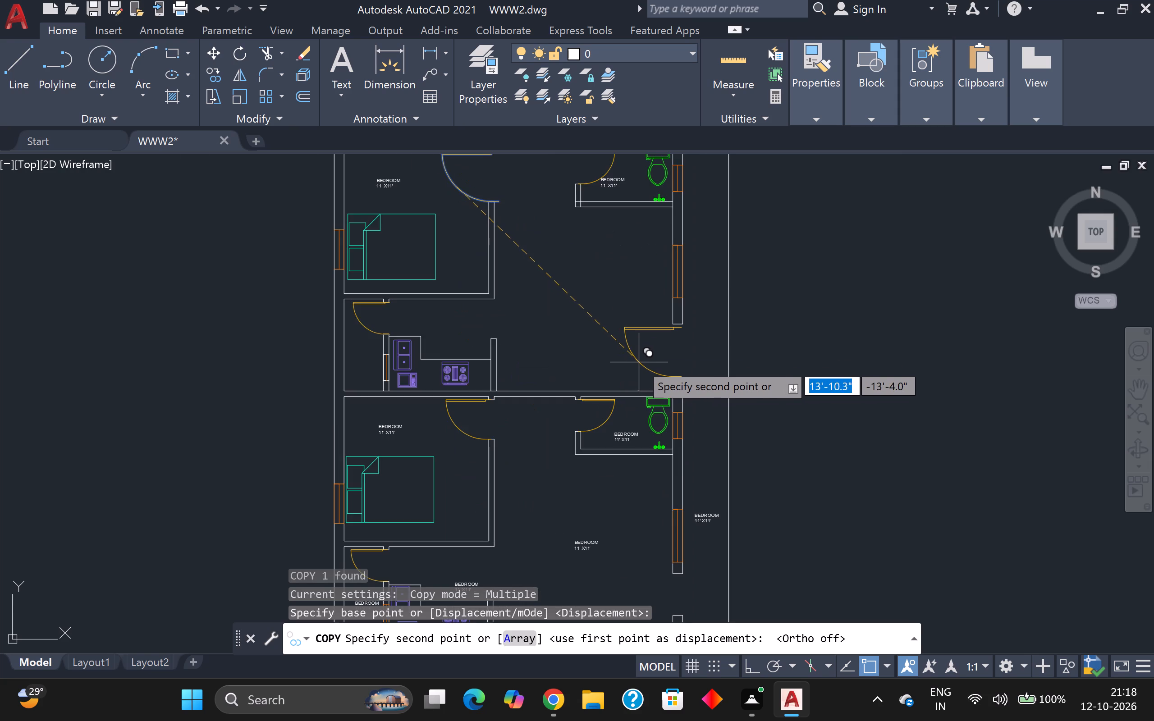
scroll(638, 349, "up", 1)
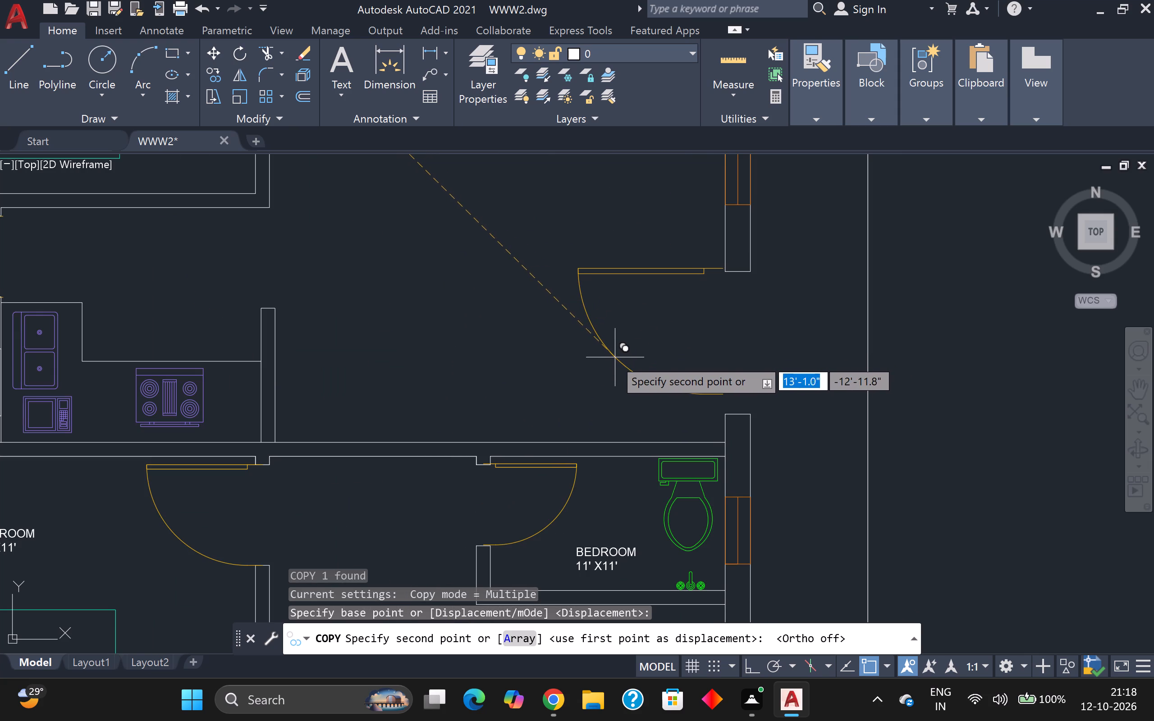
left_click(606, 360)
middle_click_drag(630, 341, 622, 334)
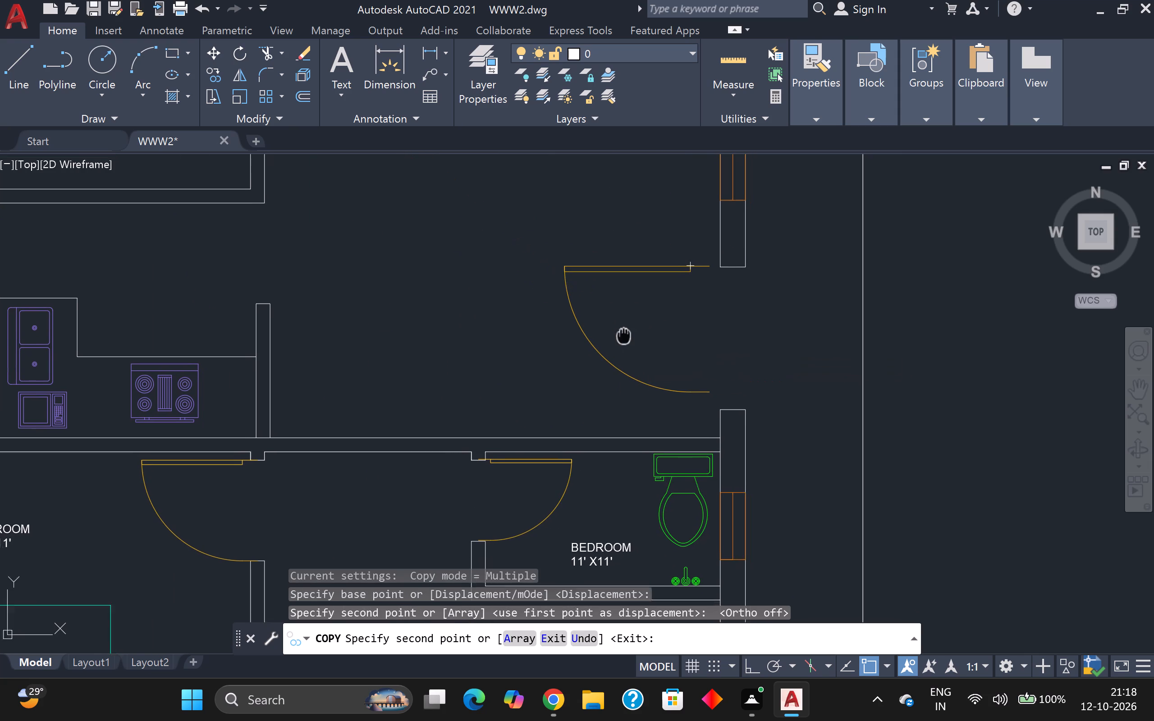
middle_click_drag(622, 334, 615, 331)
key("Escape")
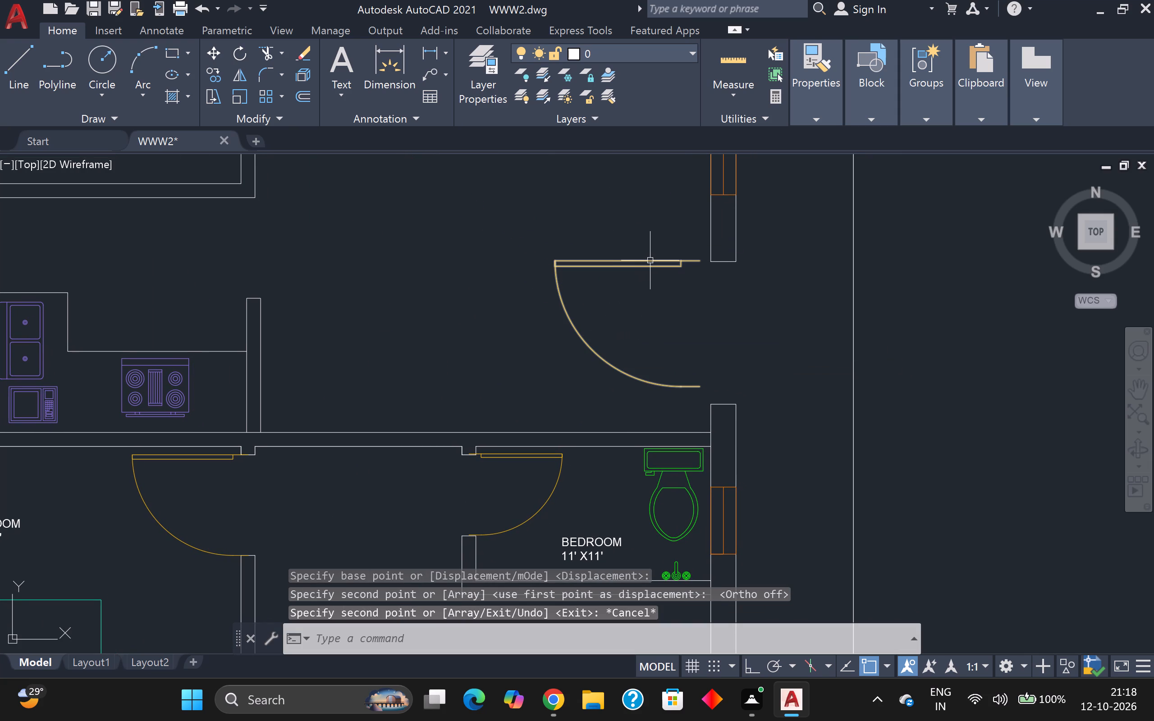
Align the copied door to the jamb midpoints of the middle unit's east wall opening, scaling it to fit.
left_click(650, 260)
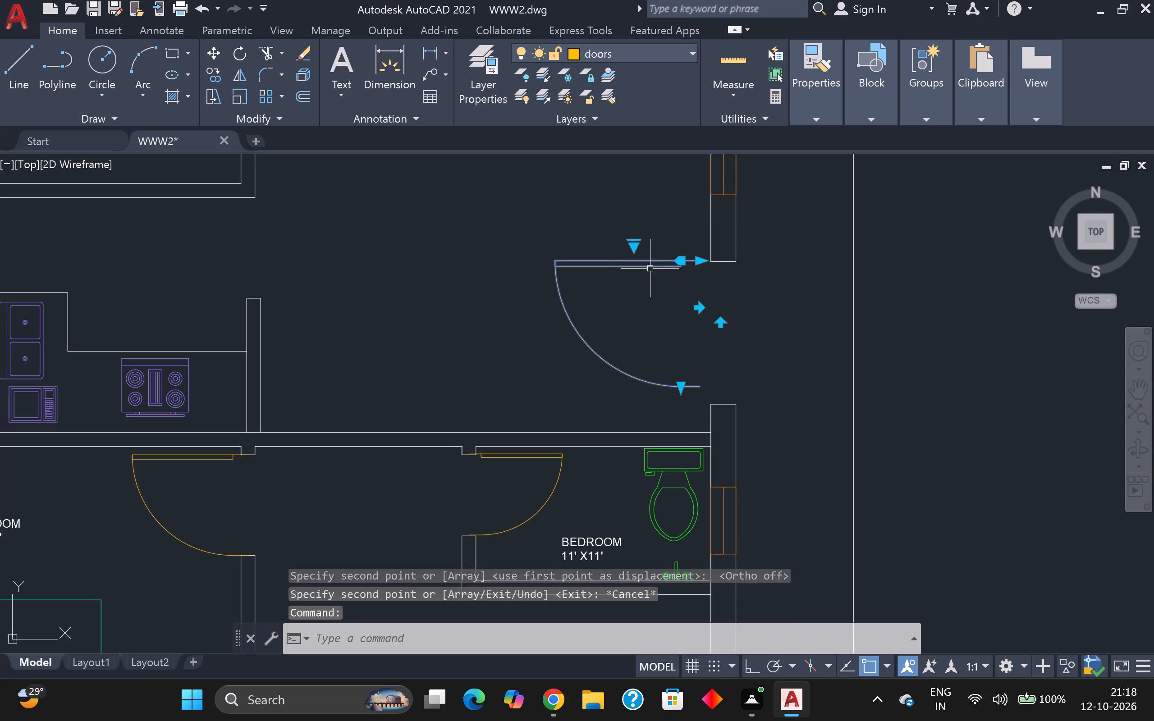
key("Escape")
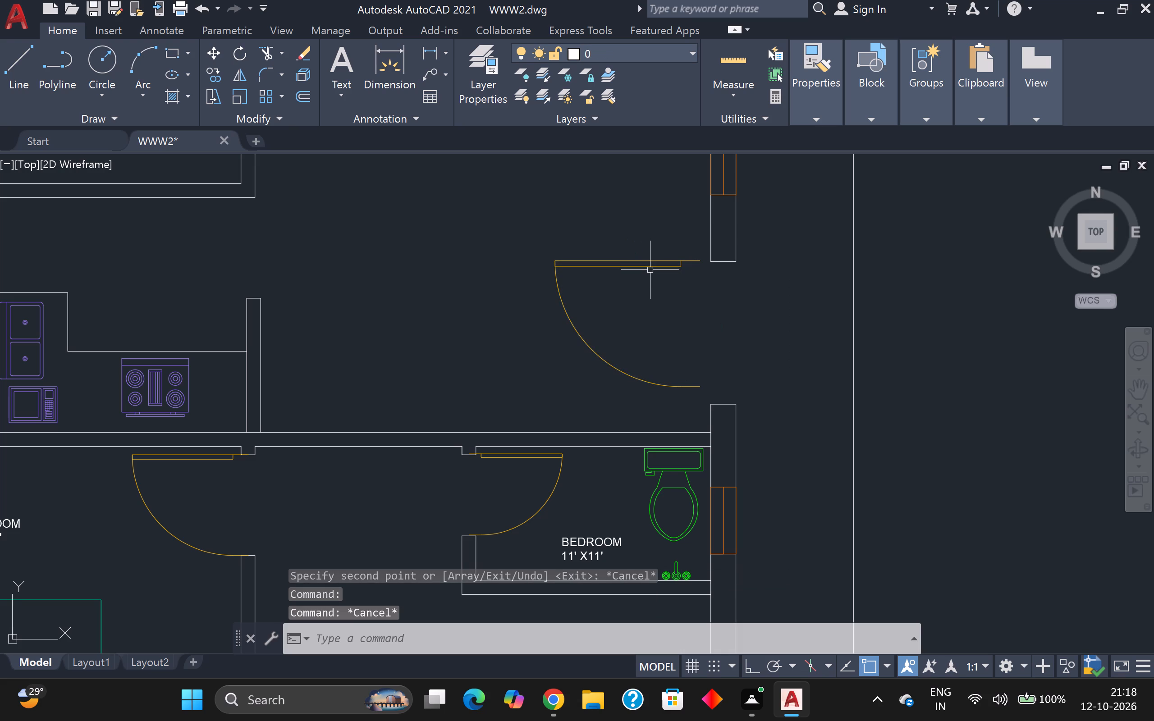
key("a")
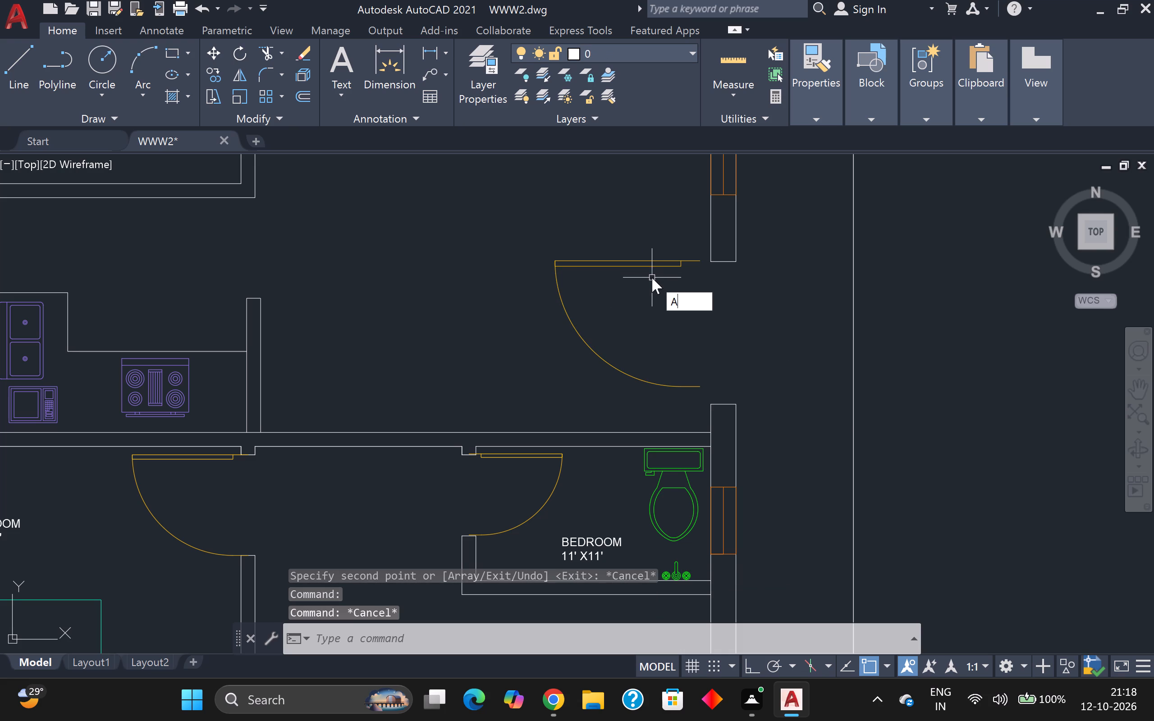
key("l")
key("Return")
left_click(652, 267)
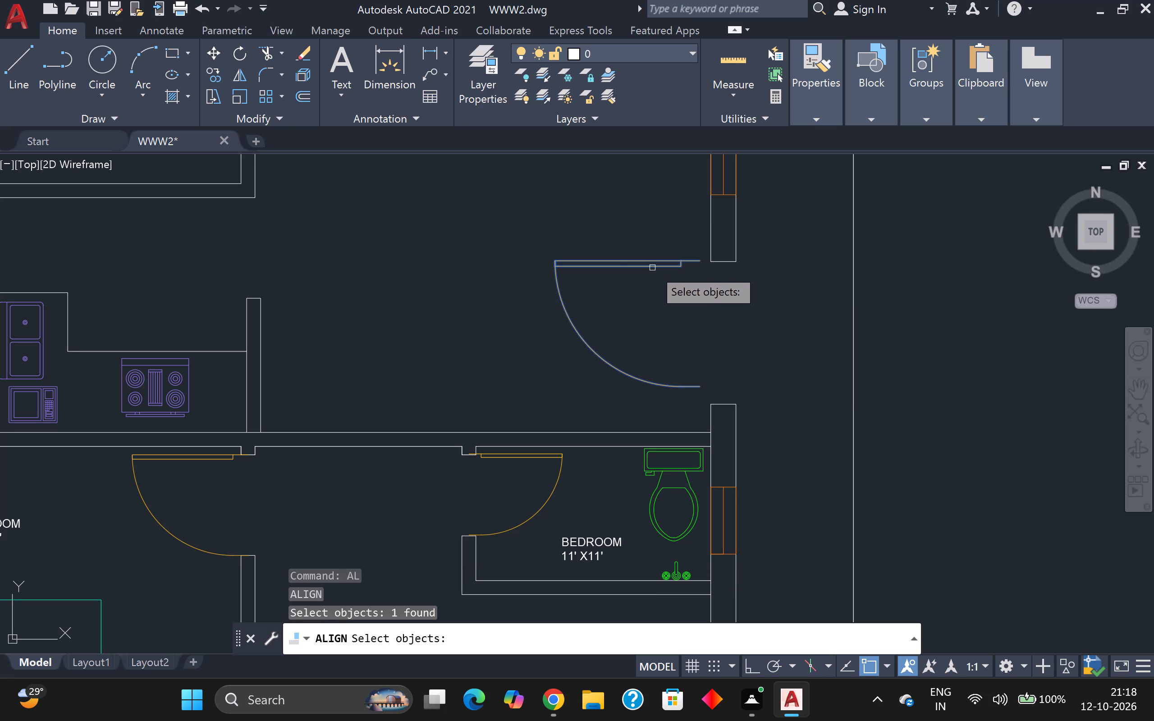
key("Return")
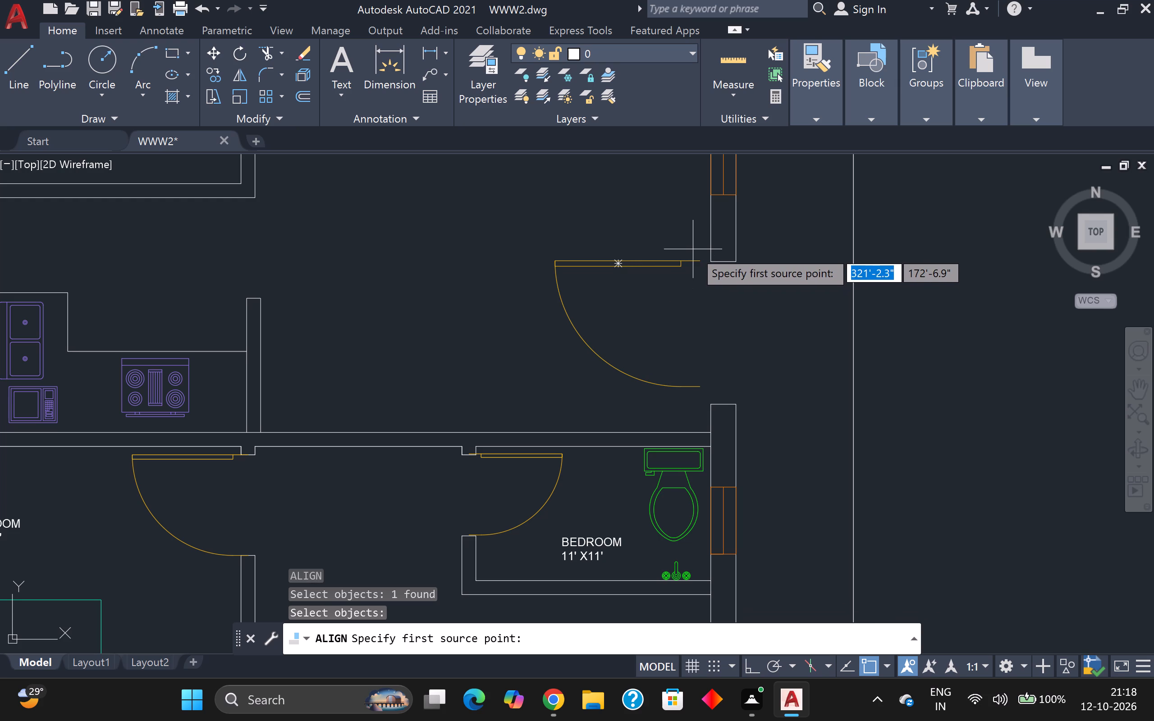
left_click(698, 258)
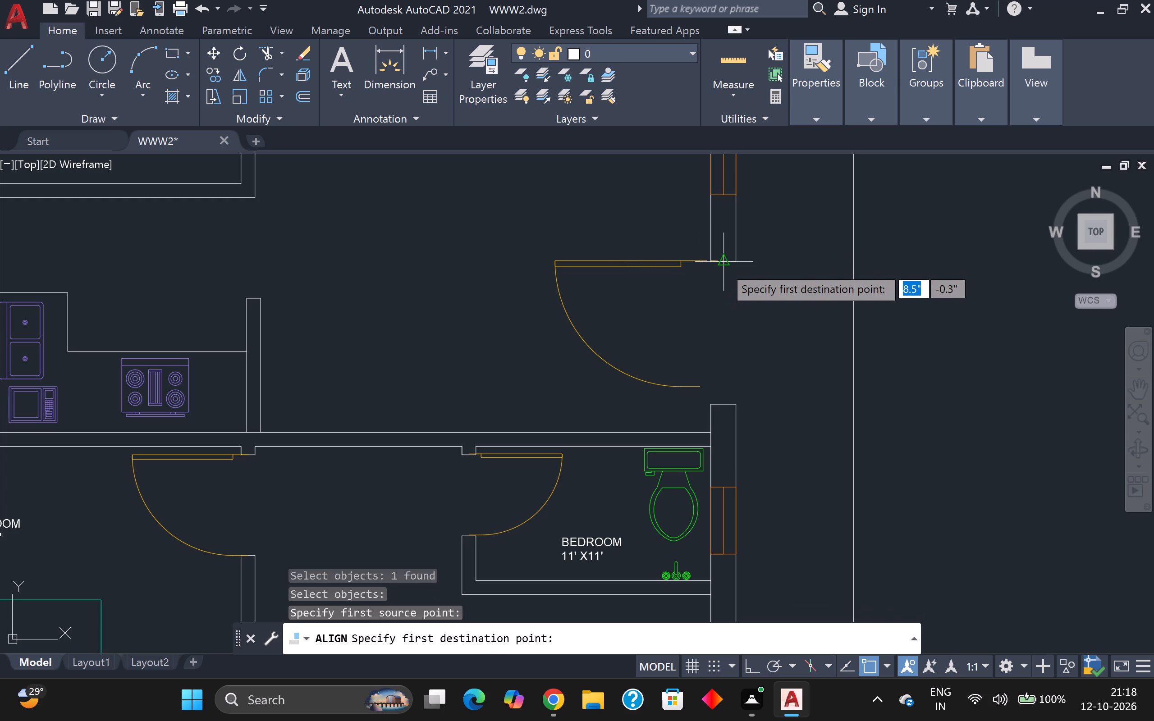
left_click(723, 265)
left_click(696, 388)
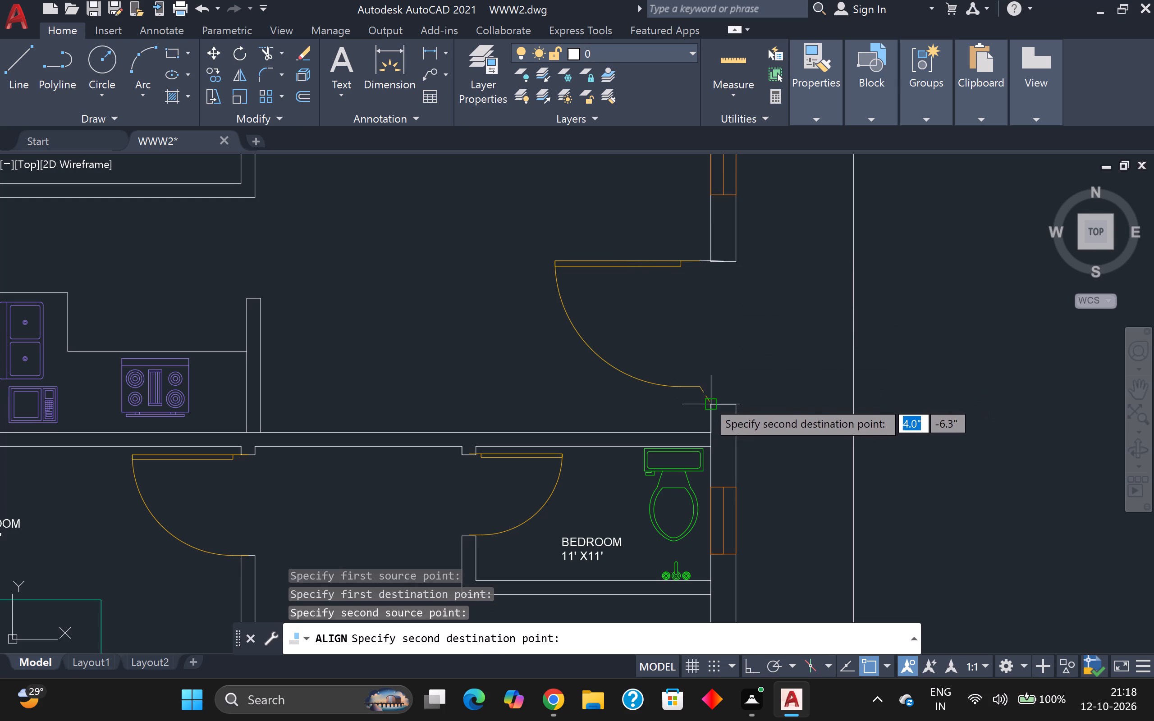
left_click(720, 403)
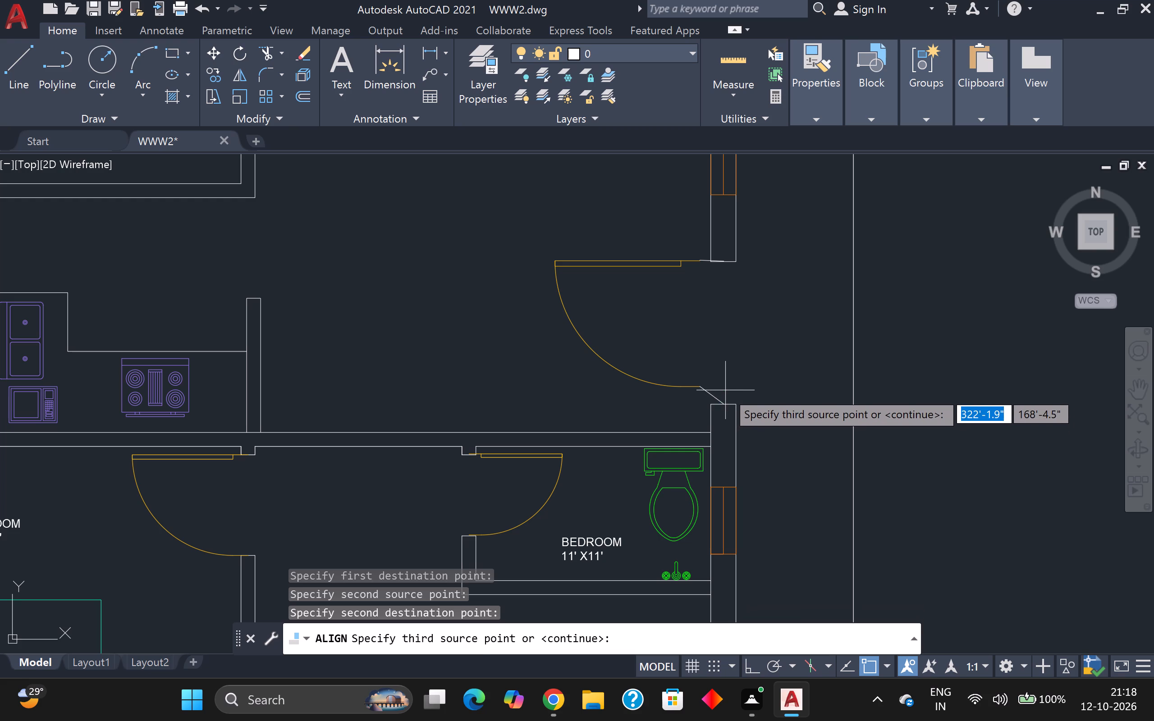
key("Return")
left_click_drag(751, 433, 725, 388)
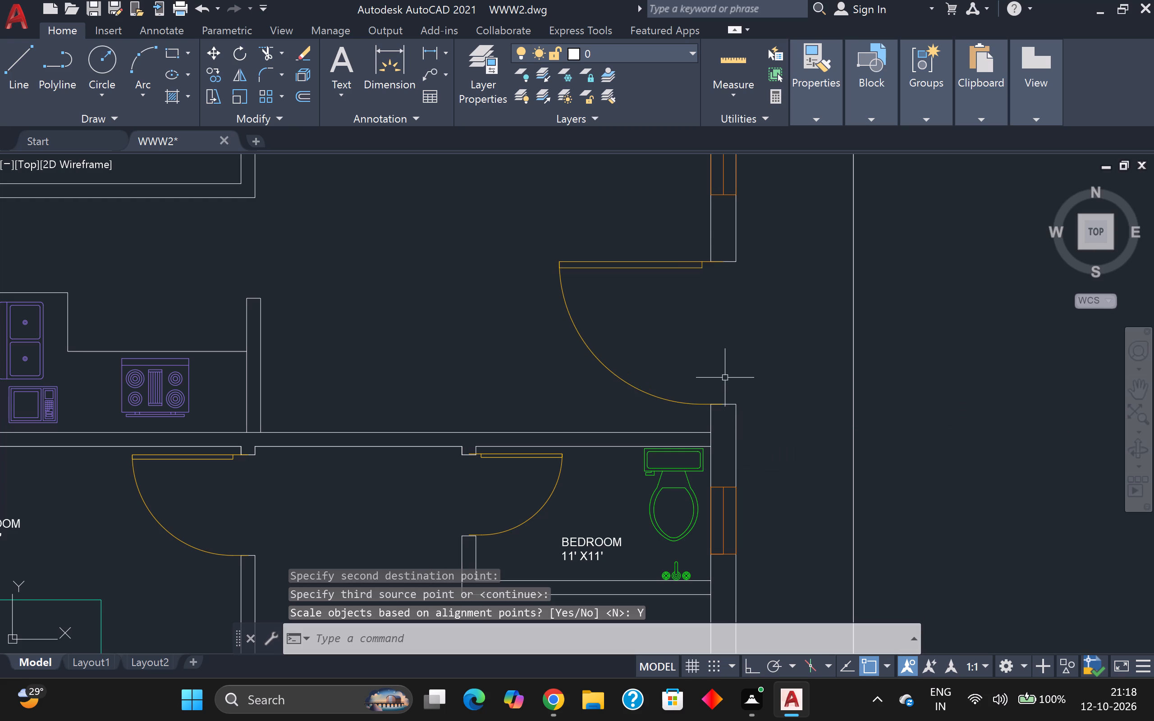
Copy the fitted east-wall door from the middle unit to the top unit's east wall opening.
scroll(722, 356, "down", 2)
middle_click_drag(721, 348, 712, 305)
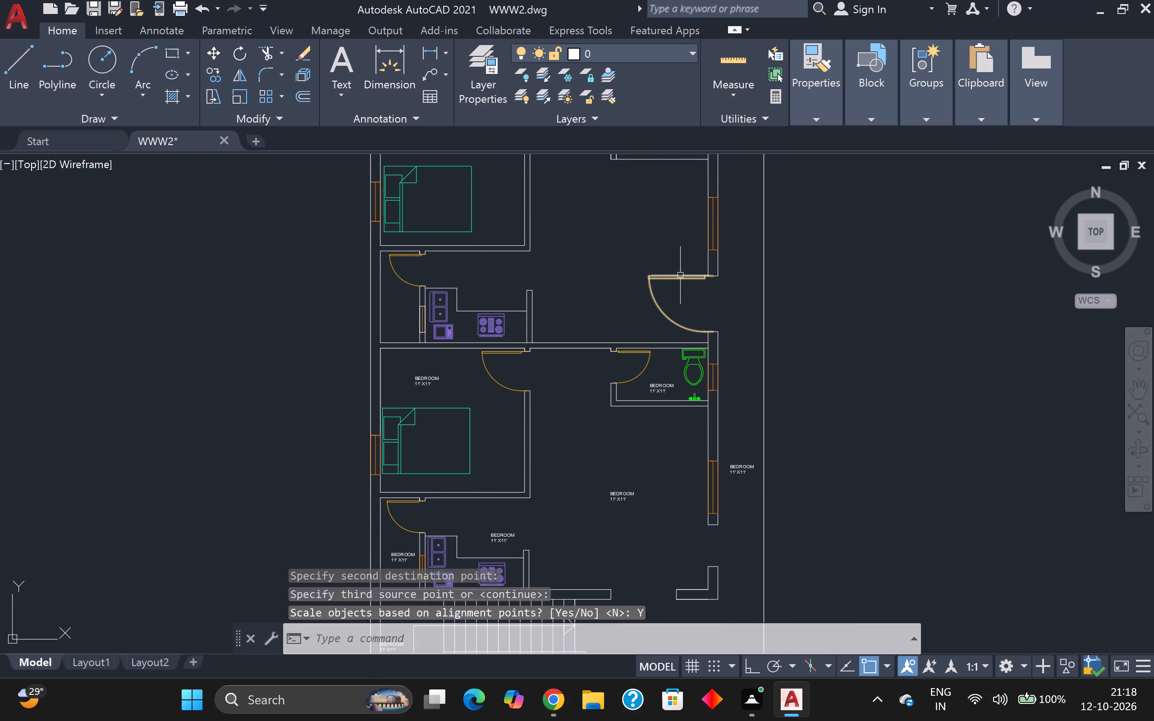
left_click(680, 277)
key("c")
key("o")
key("Return")
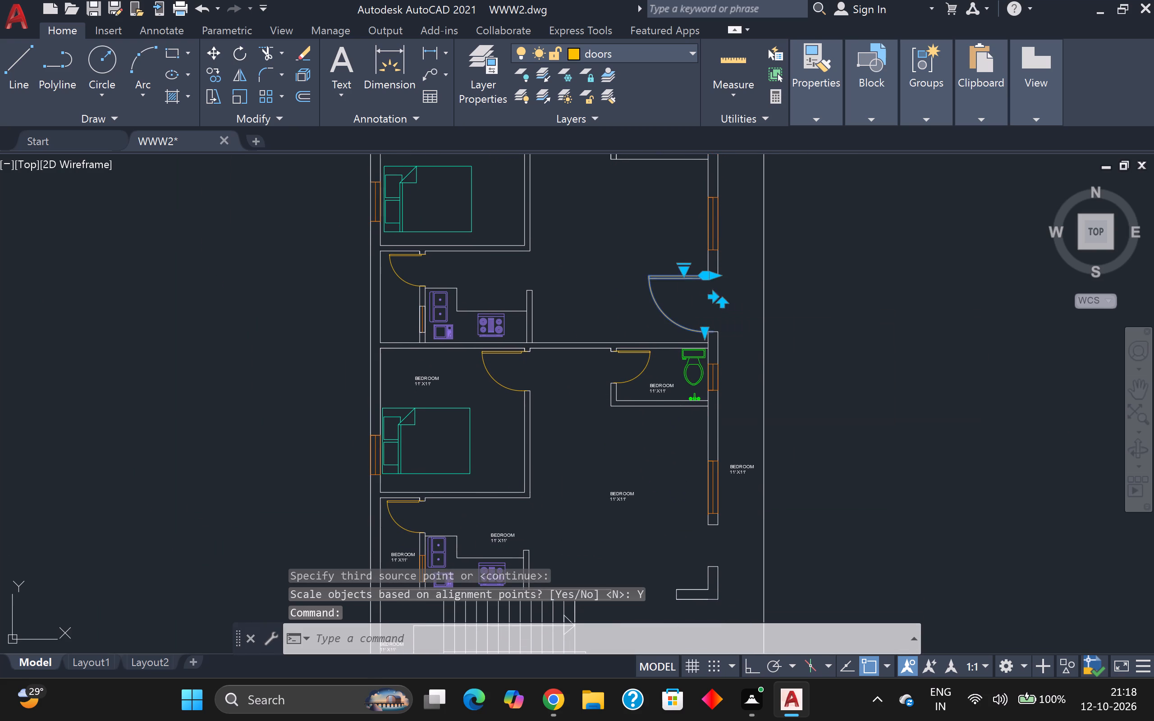
left_click(679, 280)
middle_click_drag(694, 371, 678, 288)
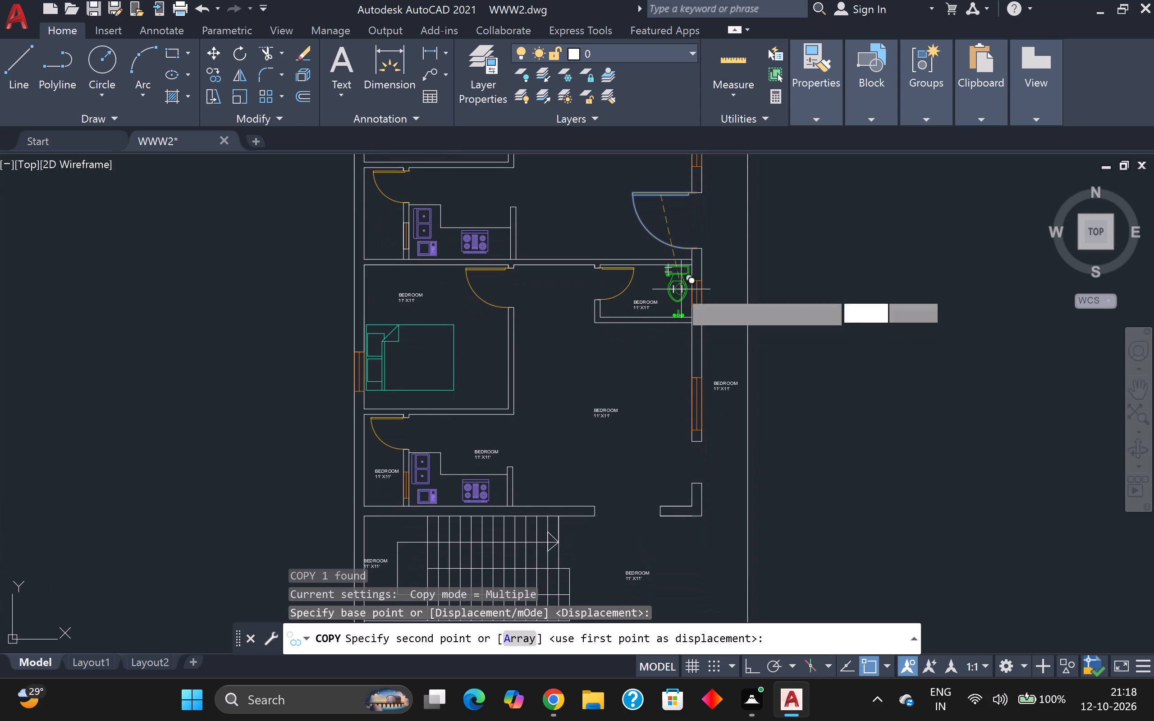
scroll(686, 413, "down", 2)
scroll(685, 420, "up", 2)
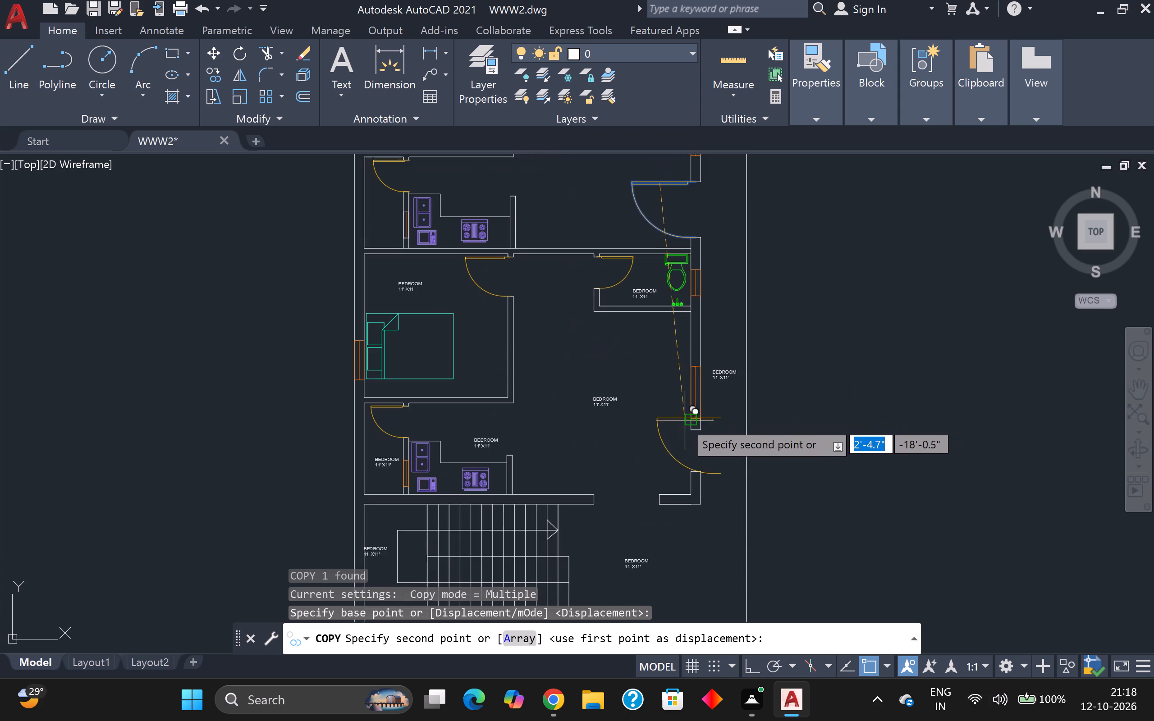
scroll(681, 426, "up", 2)
scroll(671, 424, "down", 1)
middle_click_drag(660, 339, 675, 410)
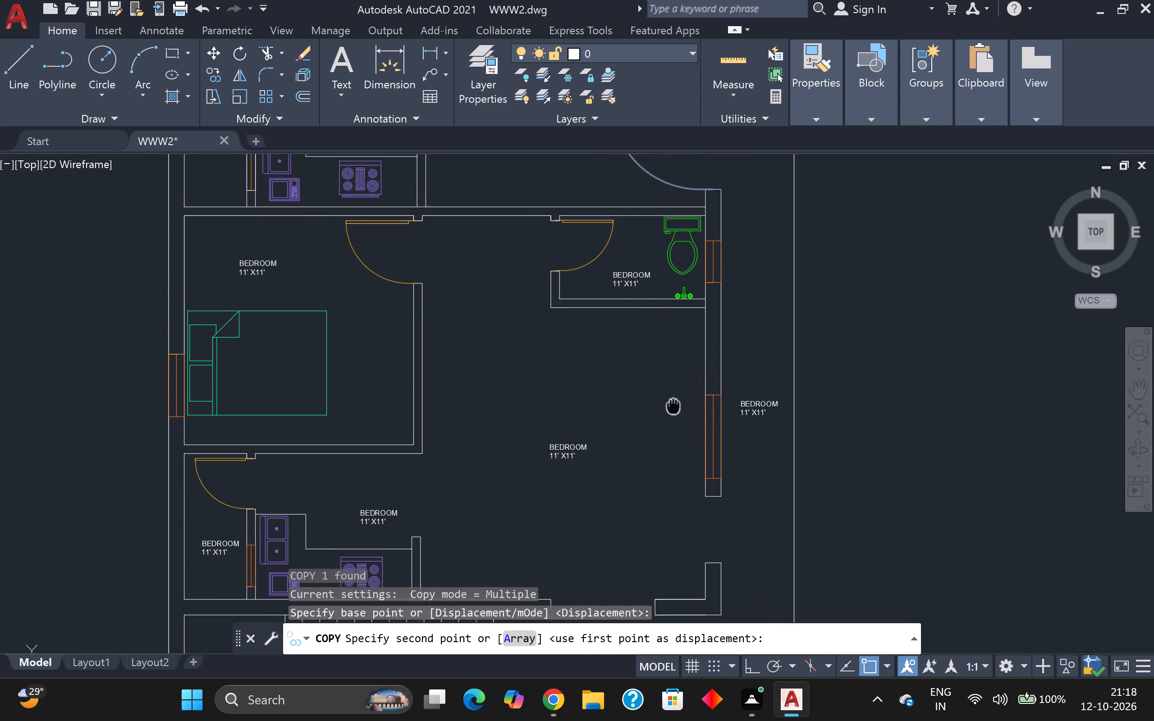
middle_click_drag(675, 410, 678, 448)
middle_click_drag(728, 284, 700, 412)
scroll(728, 290, "down", 1)
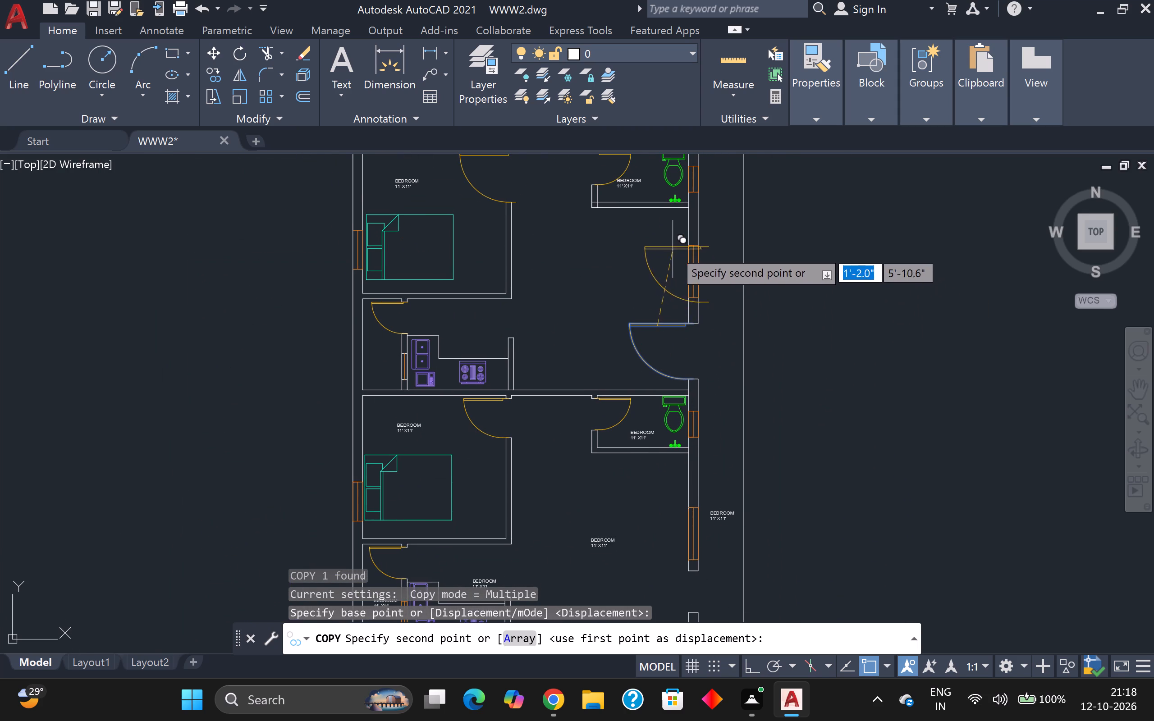
middle_click_drag(673, 249, 648, 424)
scroll(682, 267, "up", 1)
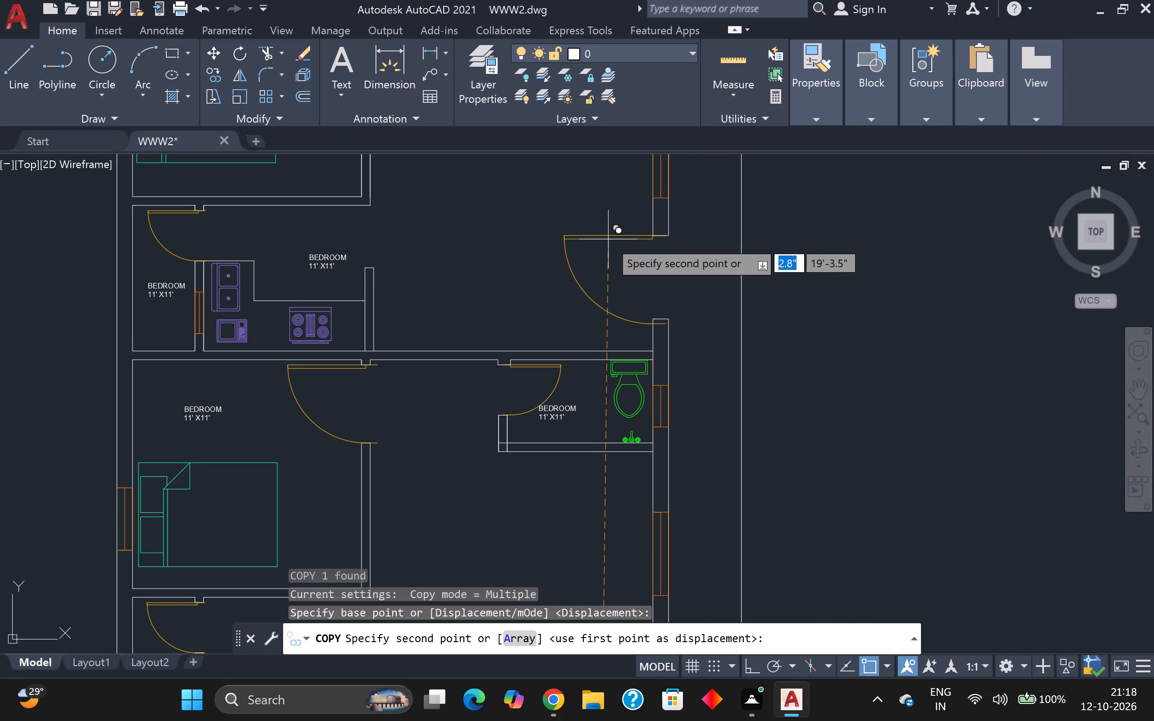
scroll(608, 239, "up", 1)
middle_click(608, 239)
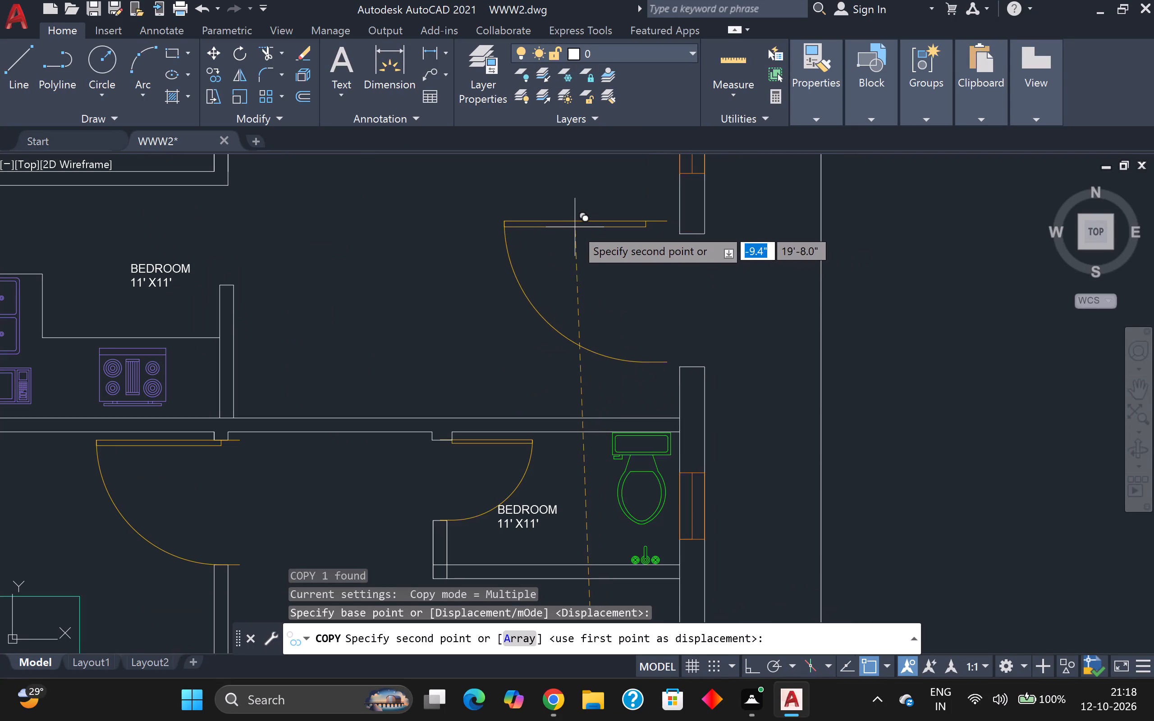
left_click(564, 233)
middle_click_drag(606, 251, 620, 242)
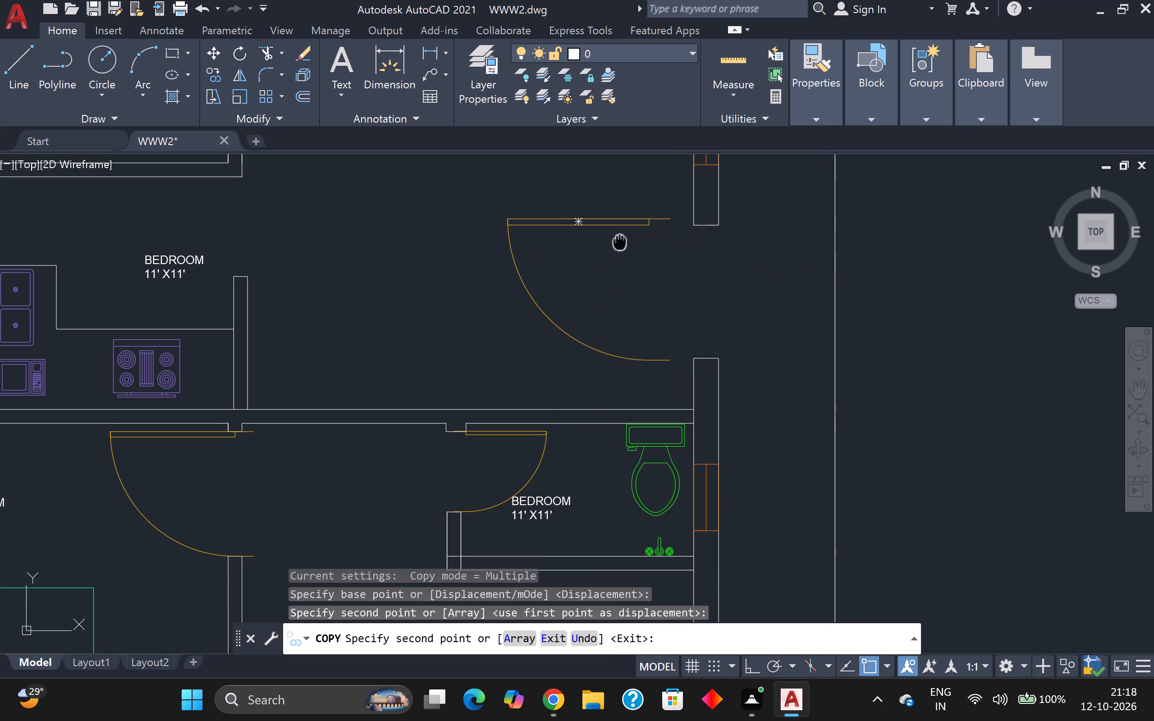
Place two more door copies in the bottom unit, one at the east wall opening and one near the south wall opening.
scroll(616, 242, "down", 3)
middle_click_drag(645, 424, 651, 293)
scroll(637, 395, "up", 1)
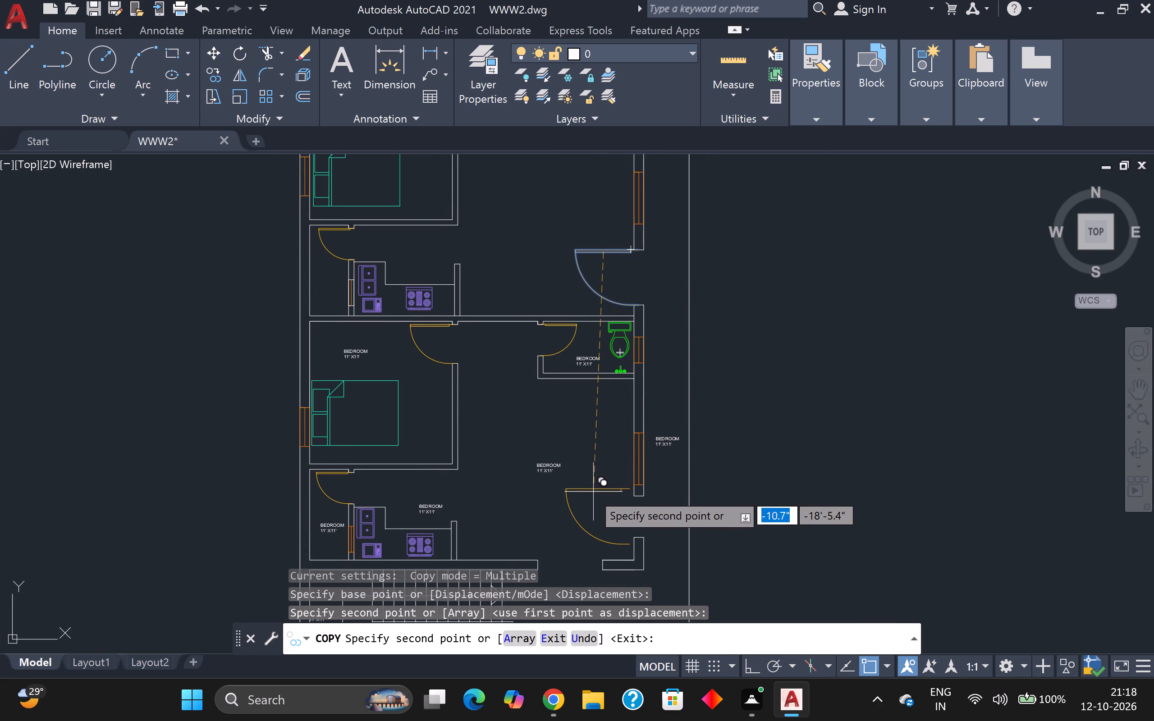
left_click(591, 491)
middle_click_drag(591, 487, 728, 359)
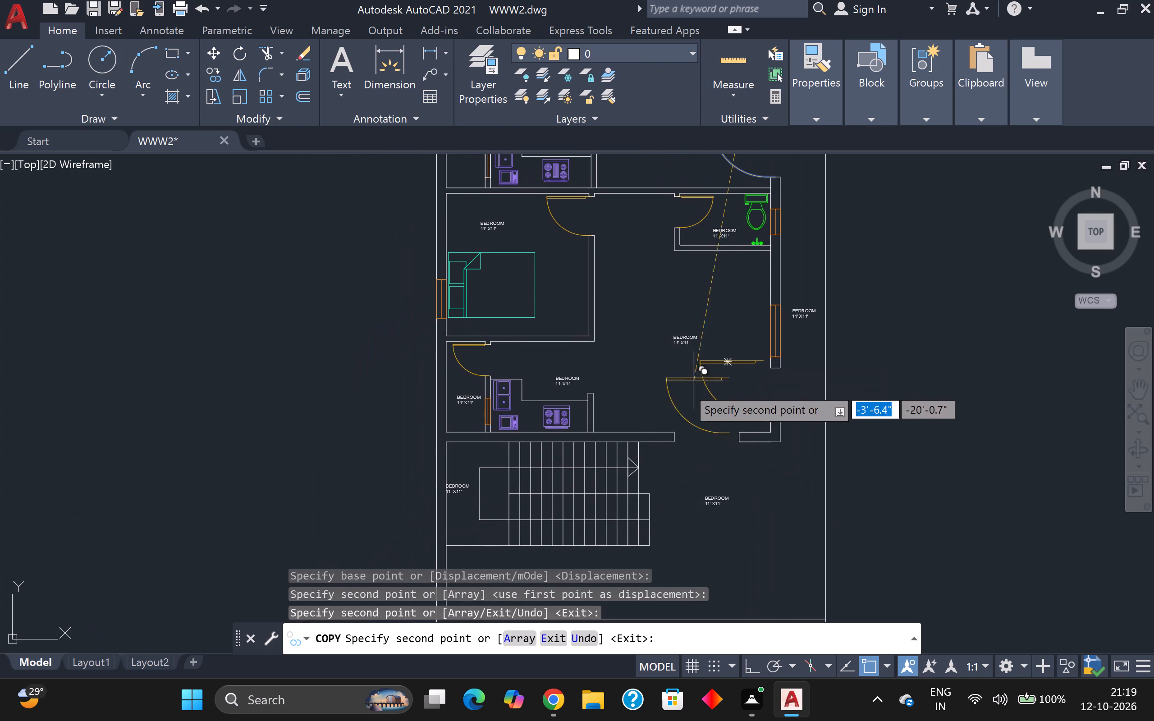
left_click(647, 366)
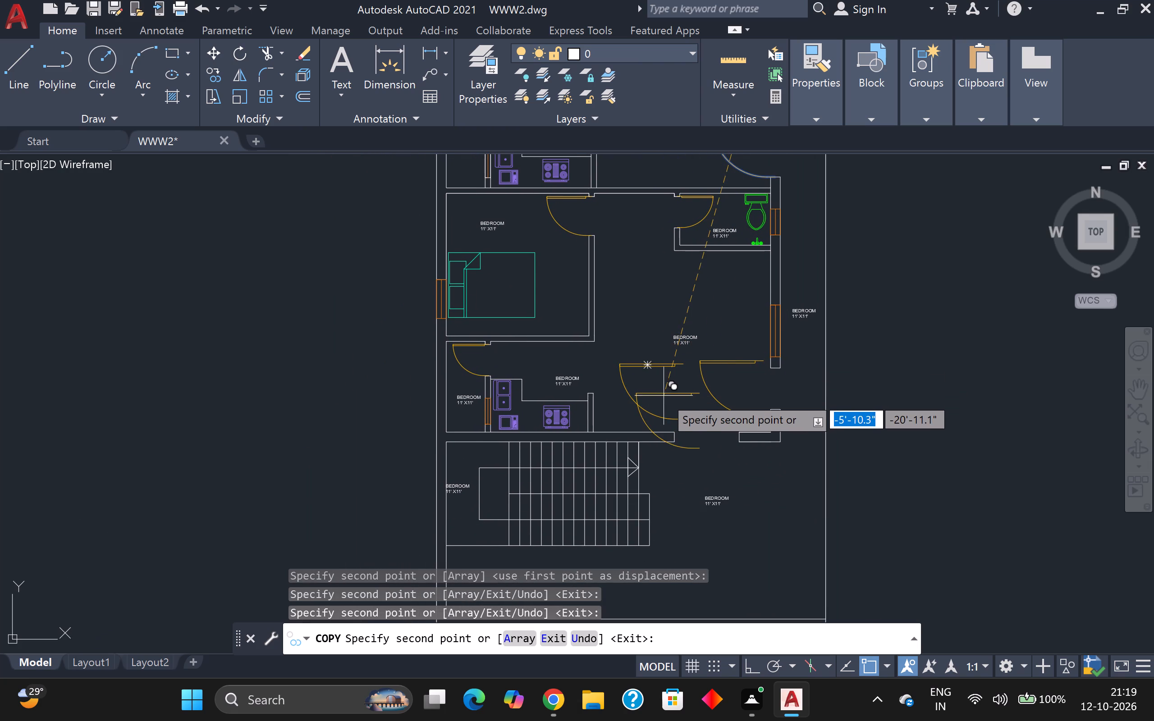
key("Escape")
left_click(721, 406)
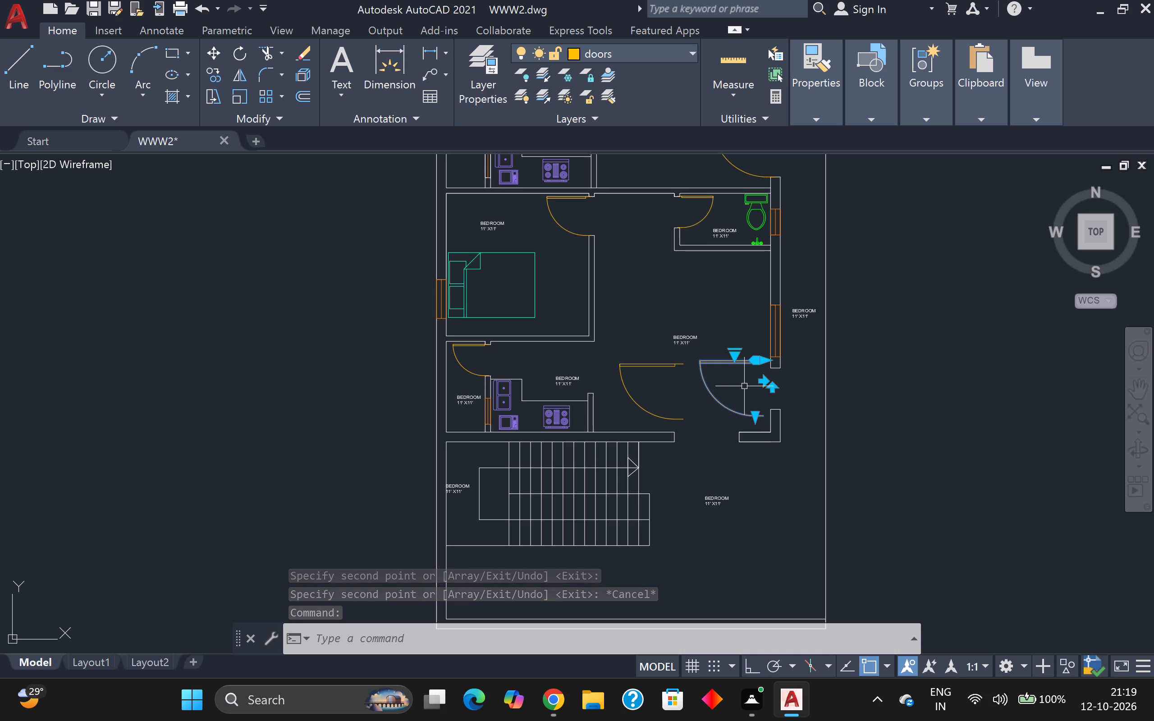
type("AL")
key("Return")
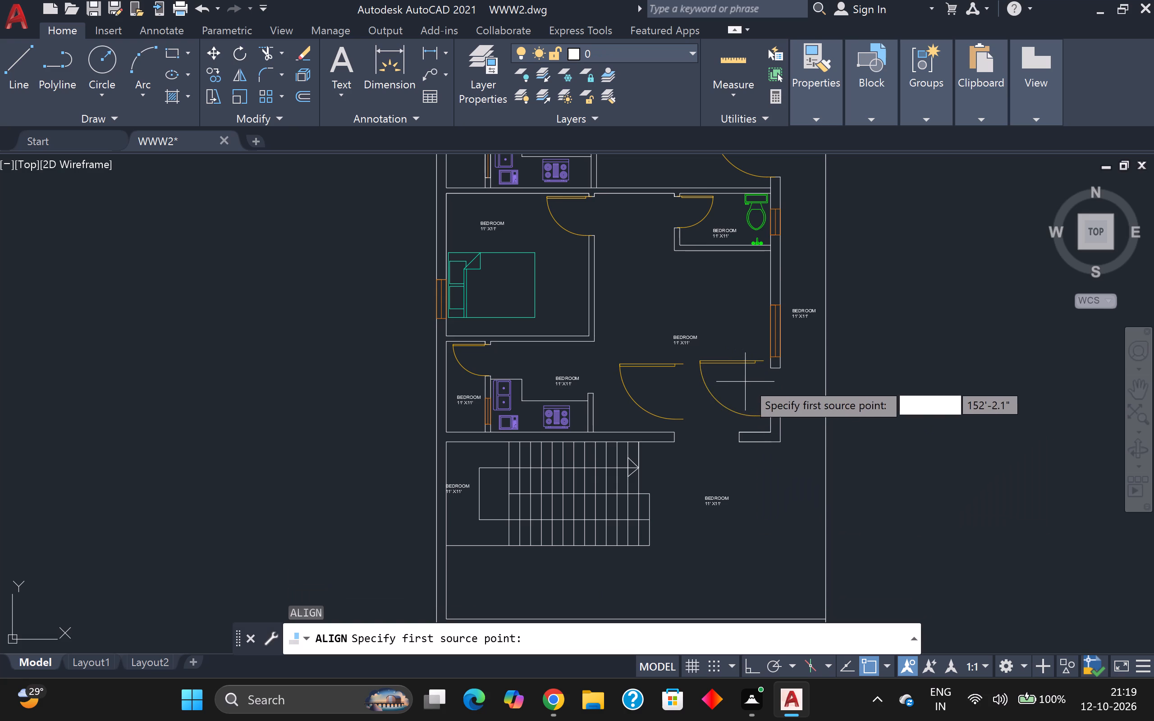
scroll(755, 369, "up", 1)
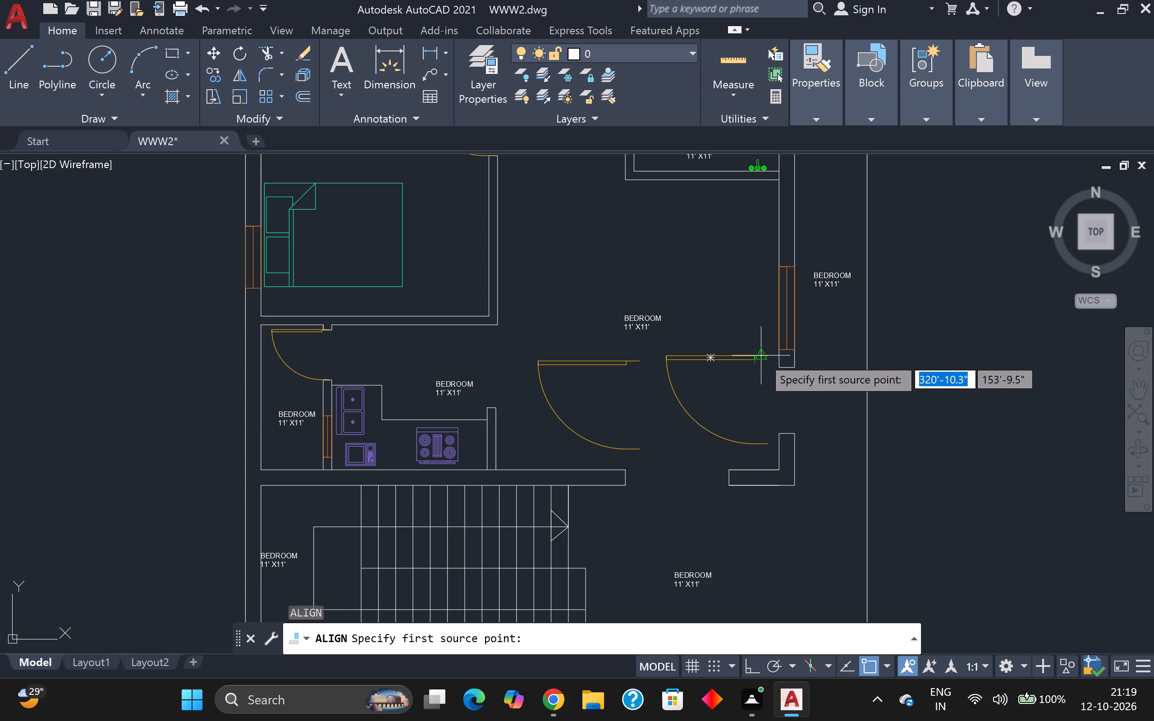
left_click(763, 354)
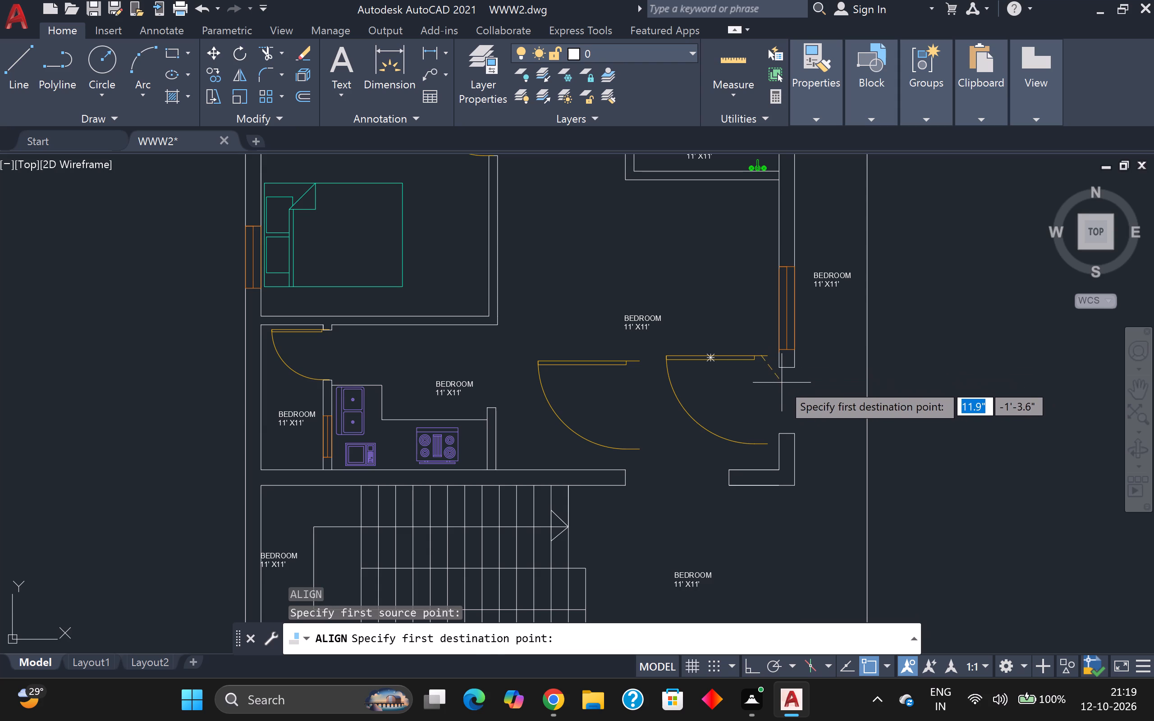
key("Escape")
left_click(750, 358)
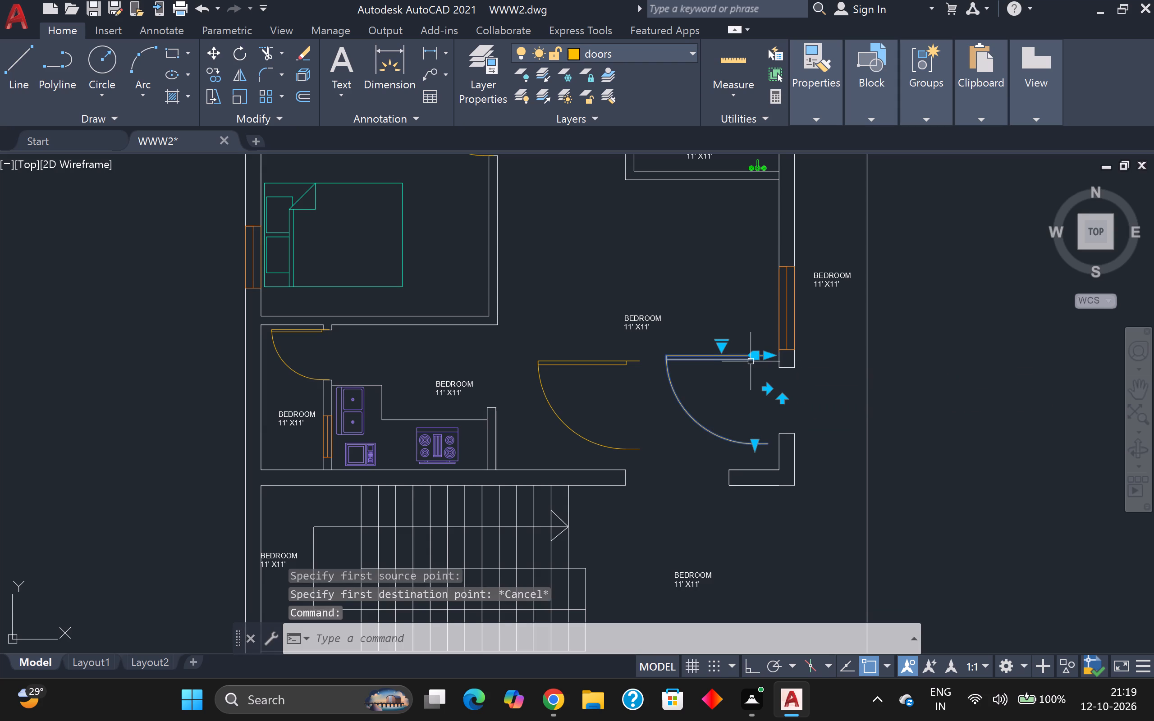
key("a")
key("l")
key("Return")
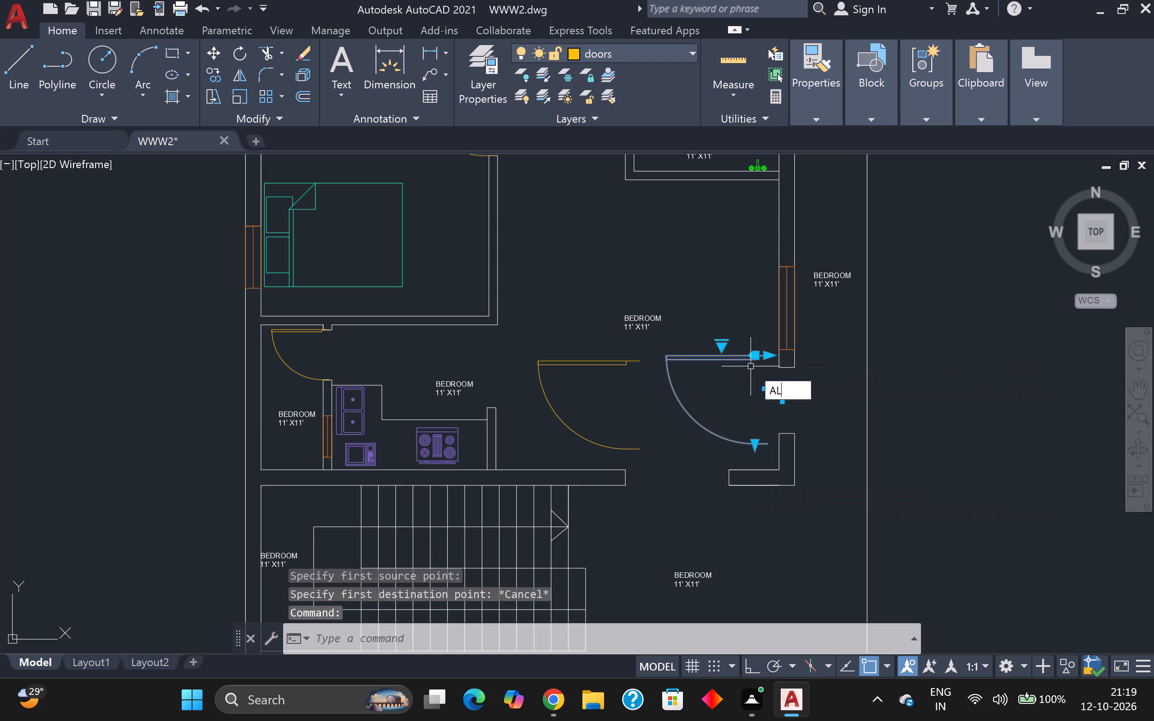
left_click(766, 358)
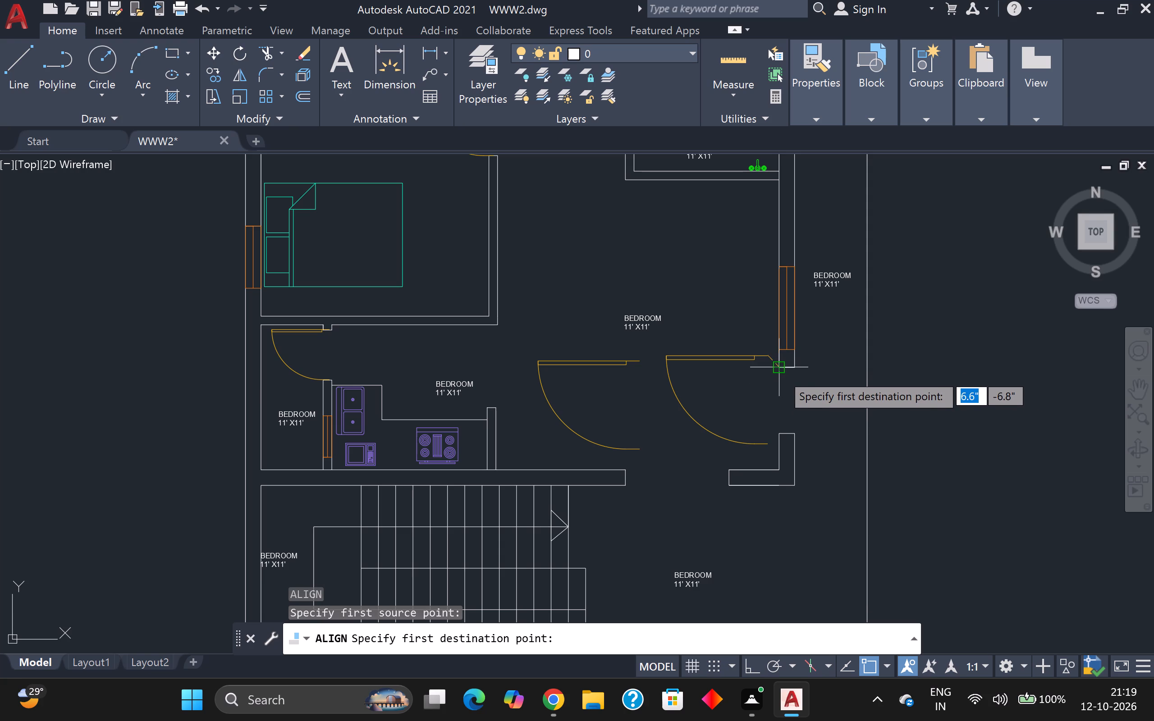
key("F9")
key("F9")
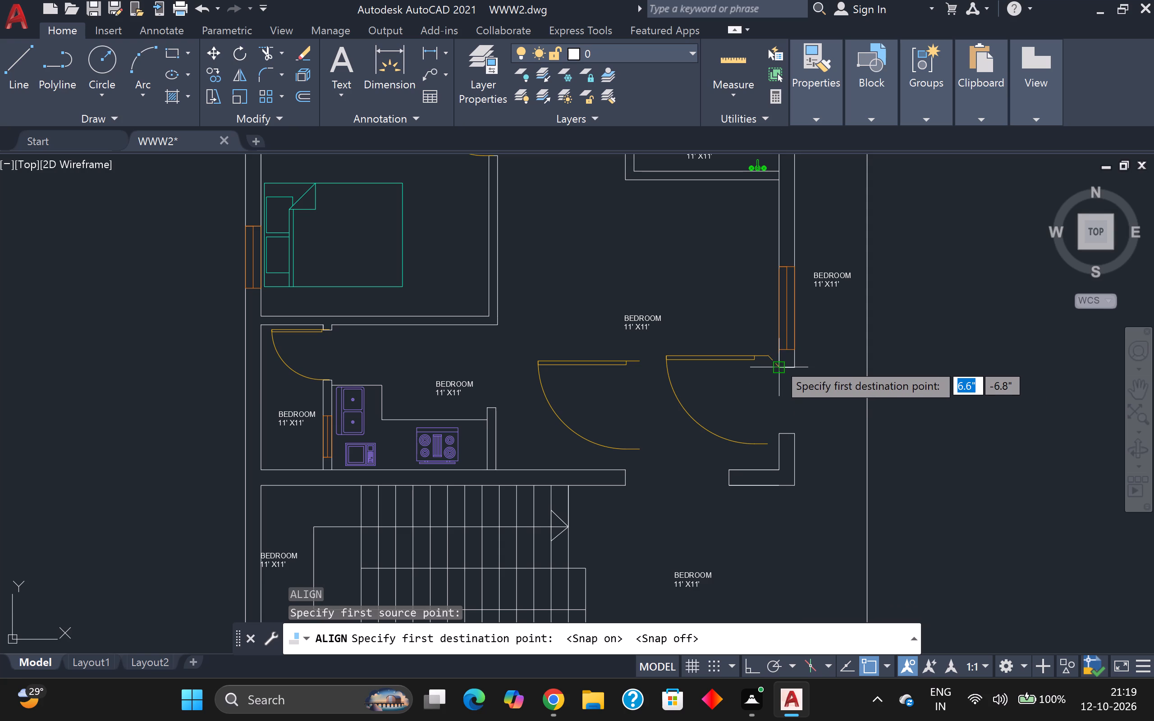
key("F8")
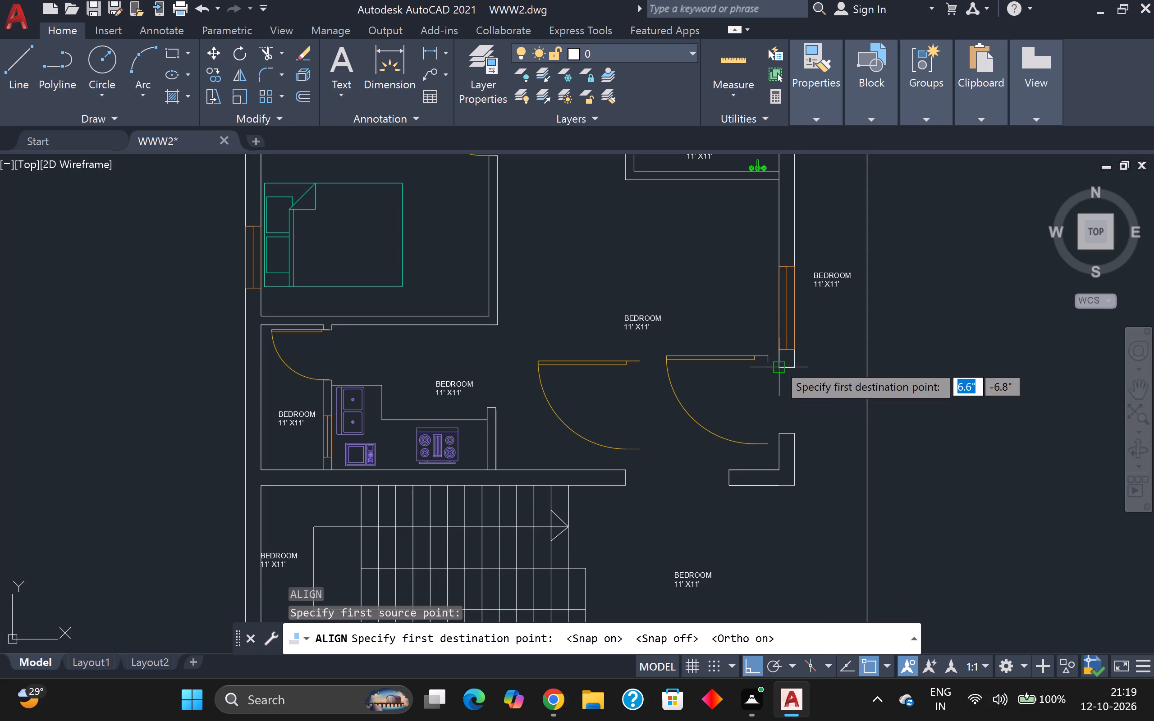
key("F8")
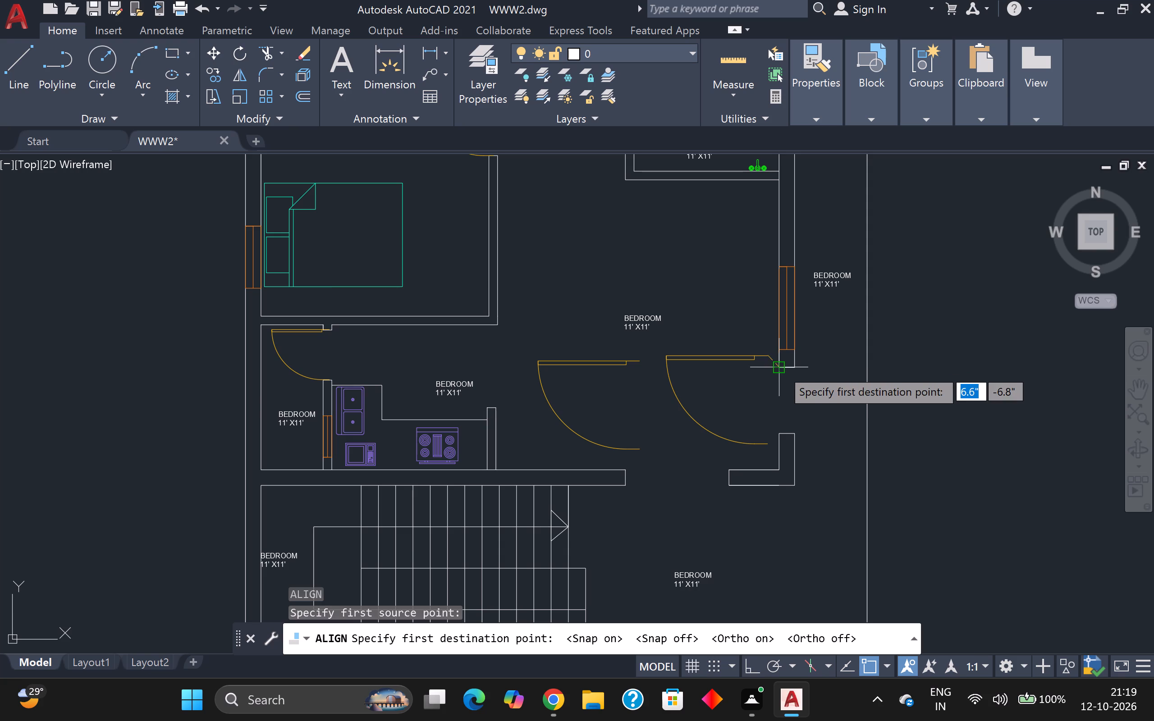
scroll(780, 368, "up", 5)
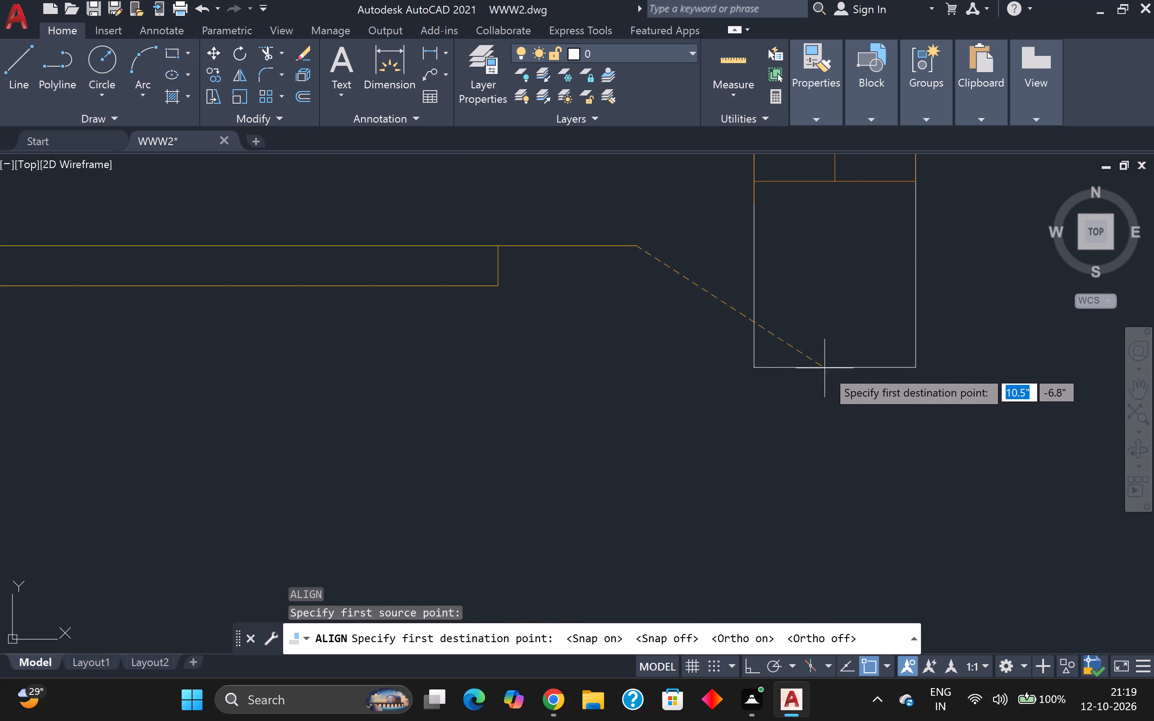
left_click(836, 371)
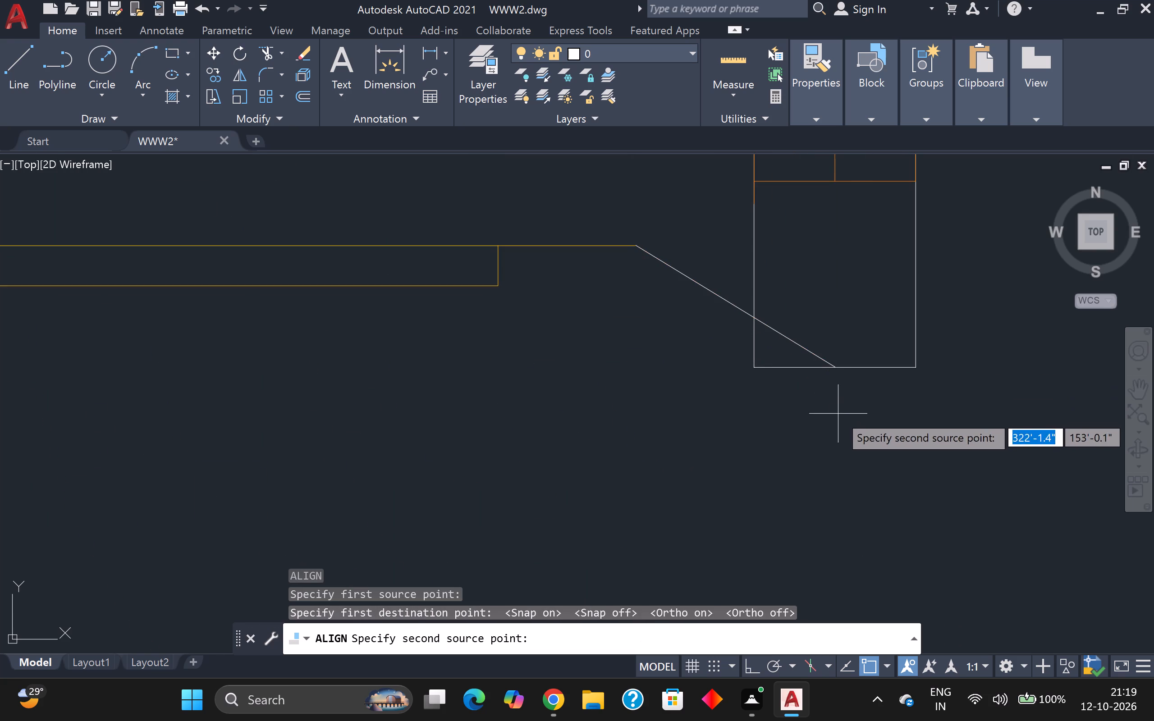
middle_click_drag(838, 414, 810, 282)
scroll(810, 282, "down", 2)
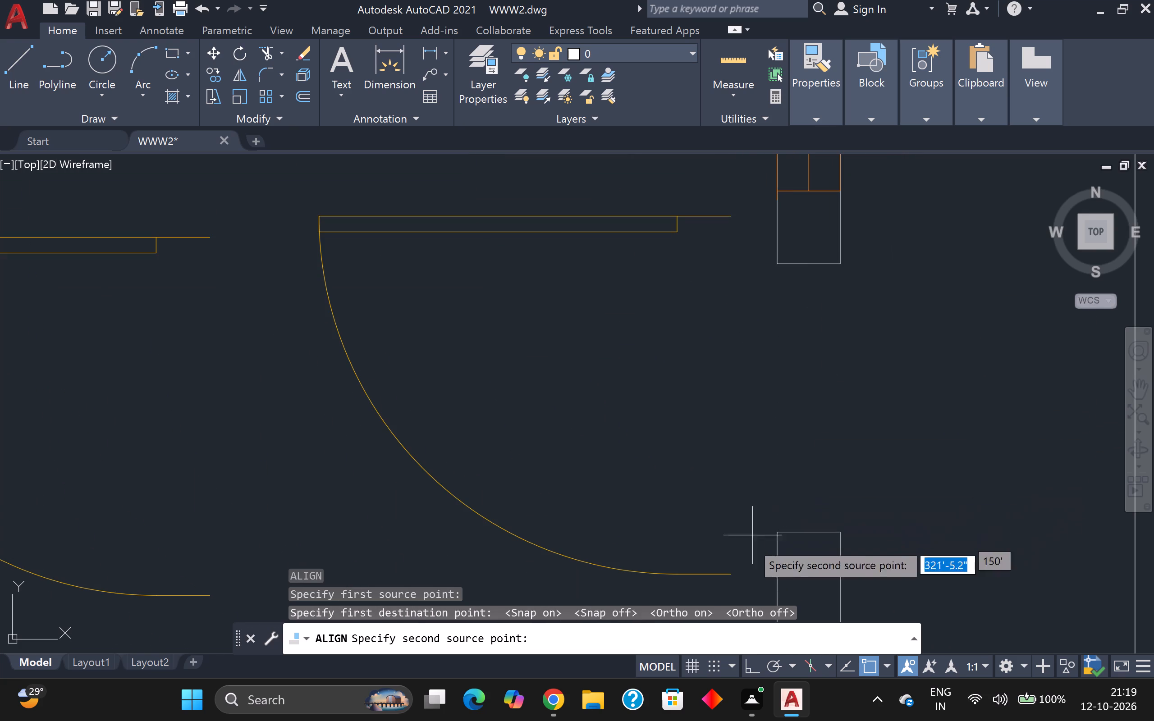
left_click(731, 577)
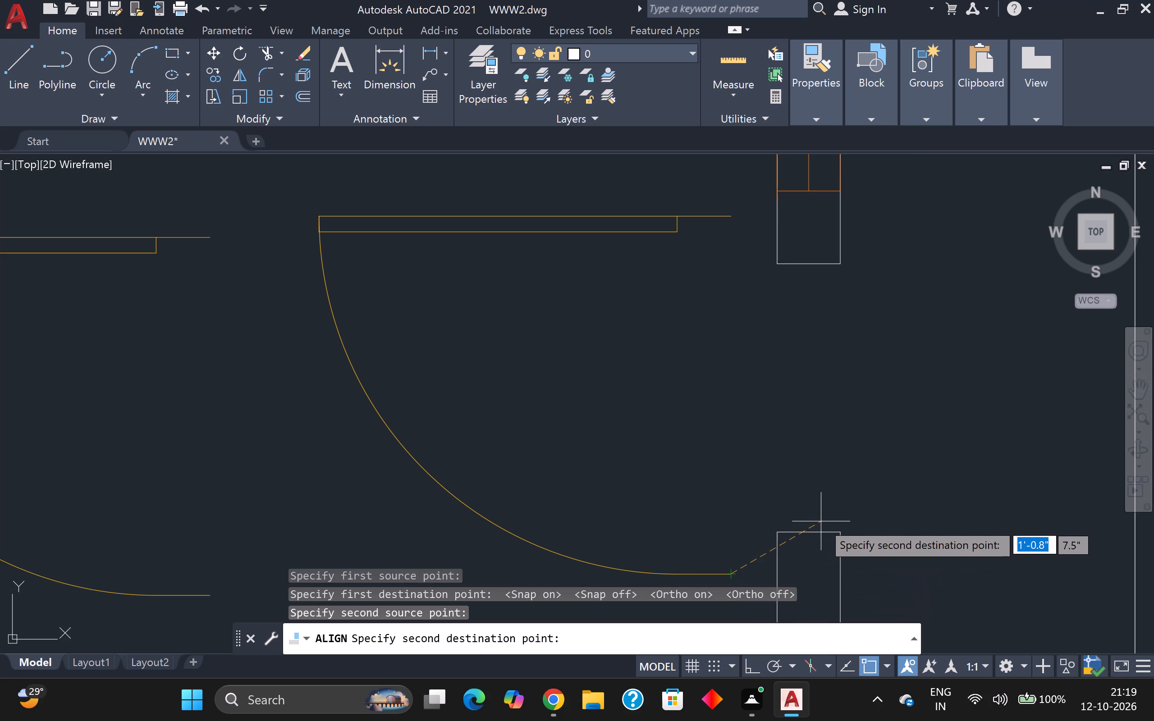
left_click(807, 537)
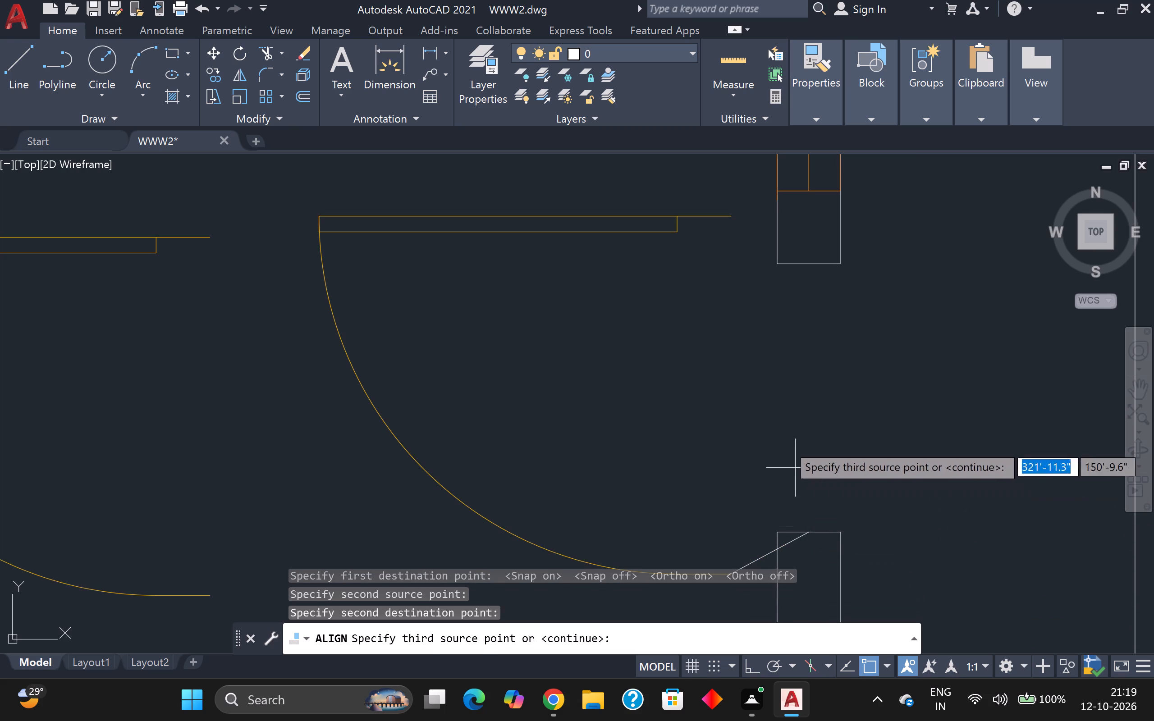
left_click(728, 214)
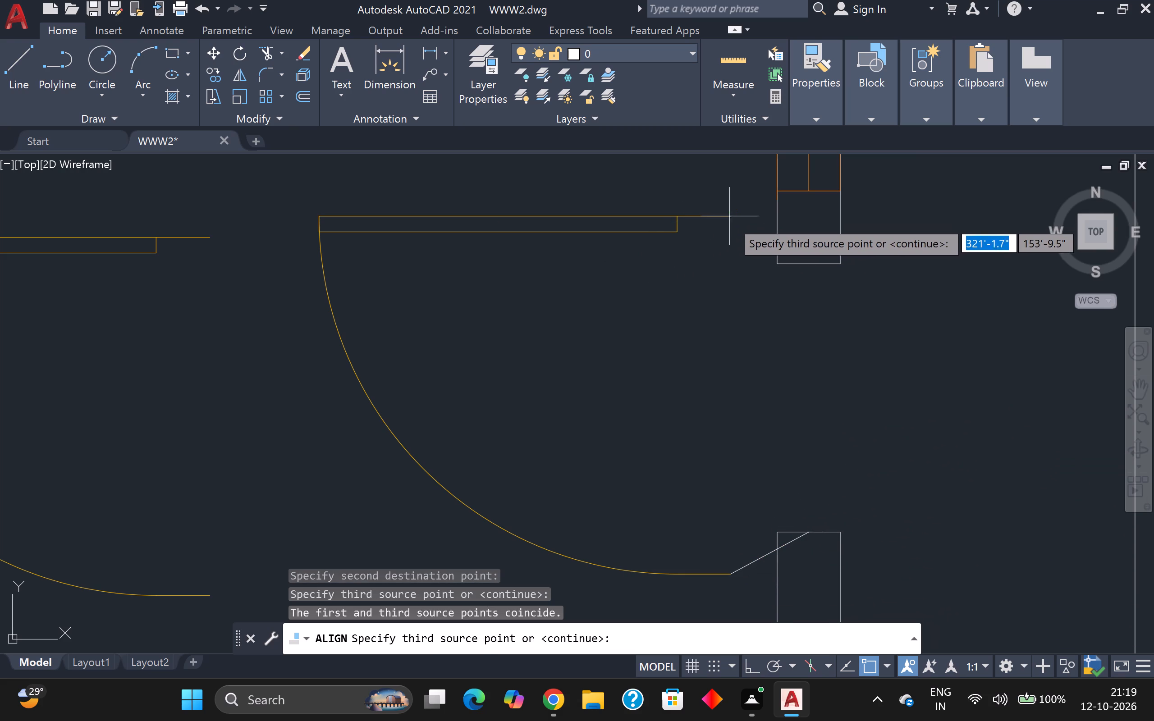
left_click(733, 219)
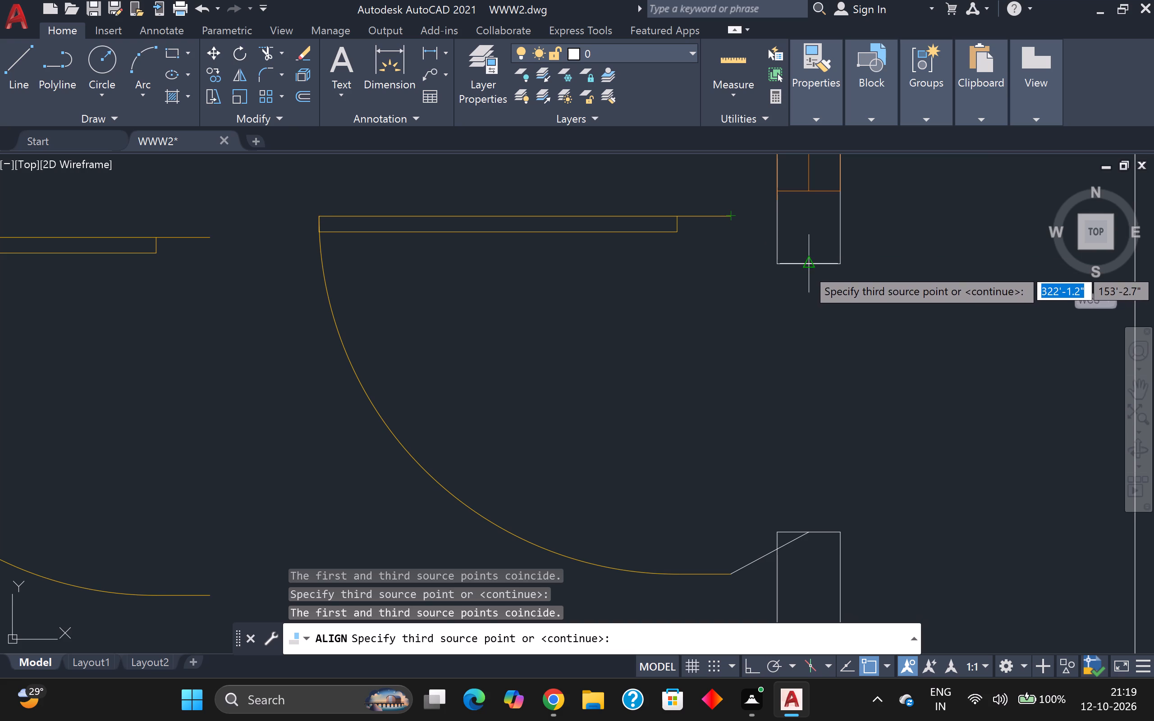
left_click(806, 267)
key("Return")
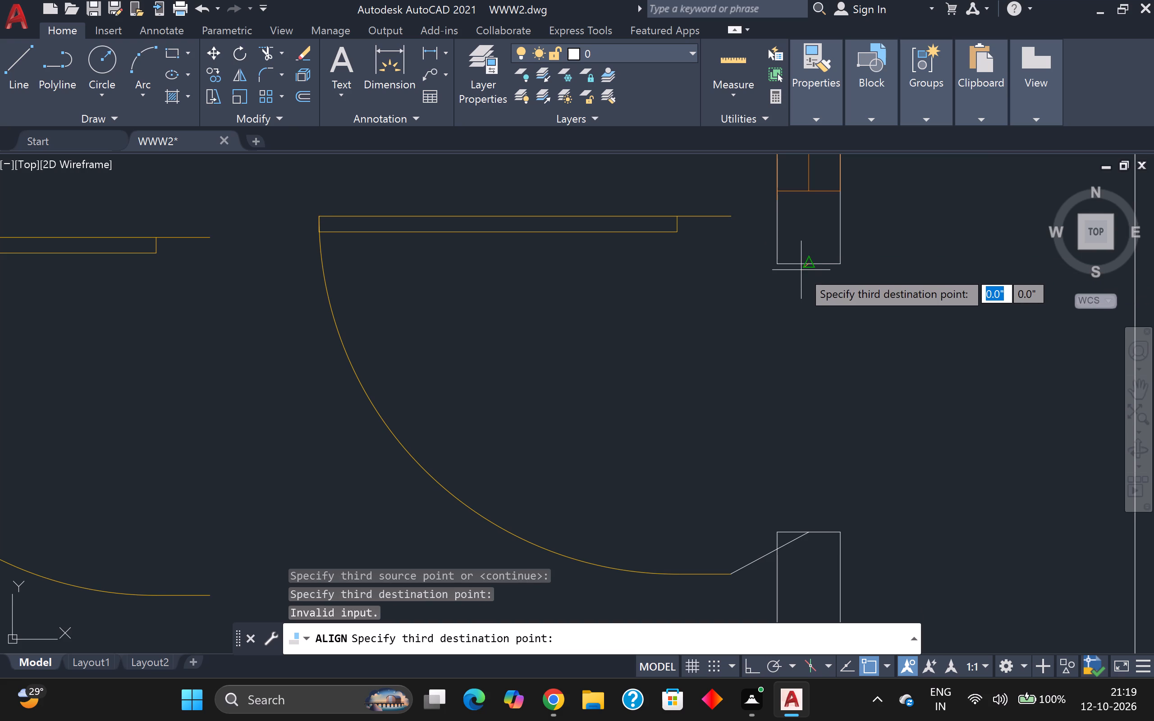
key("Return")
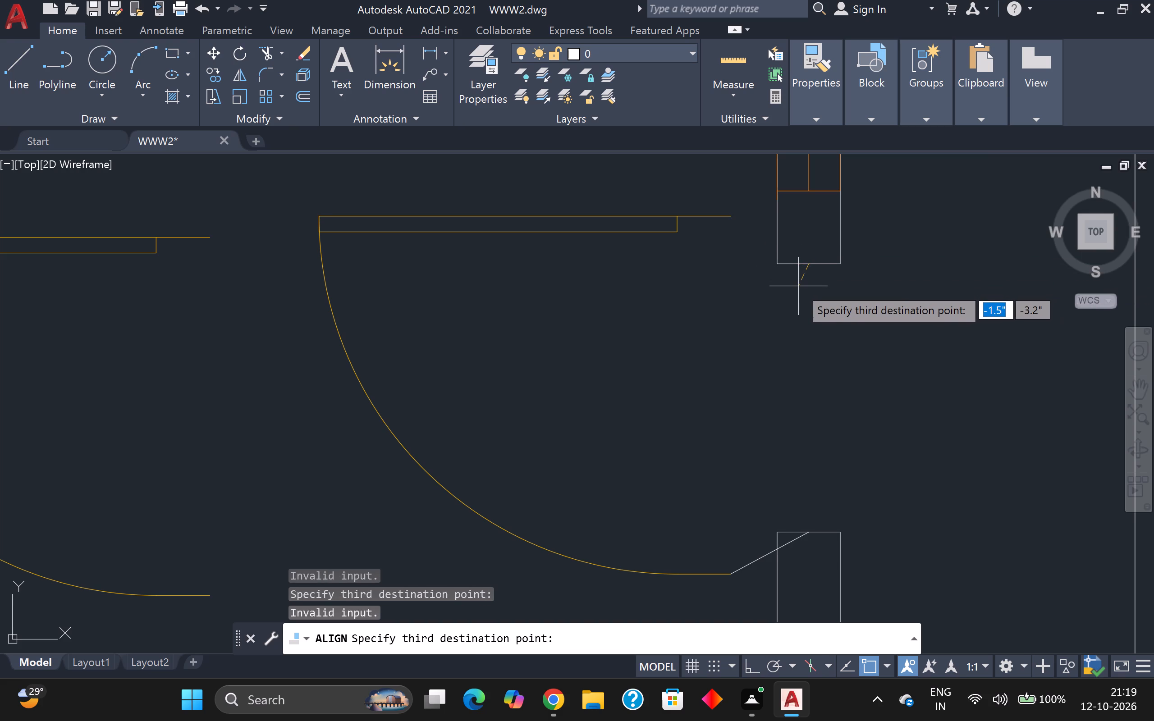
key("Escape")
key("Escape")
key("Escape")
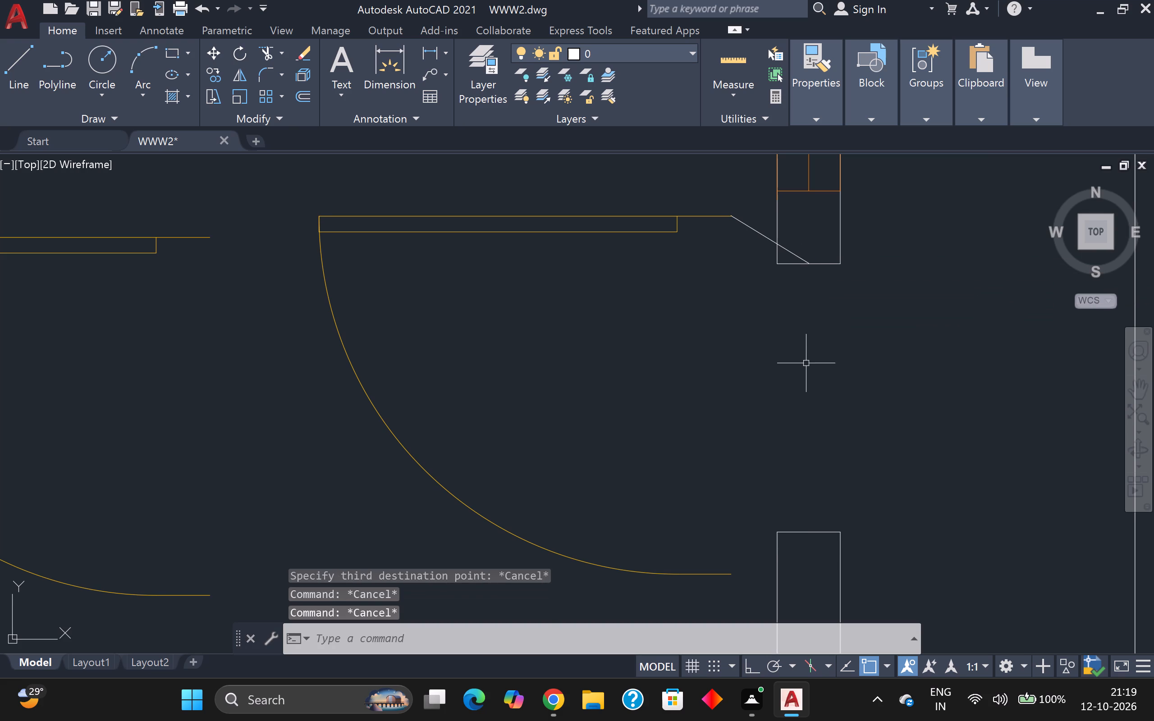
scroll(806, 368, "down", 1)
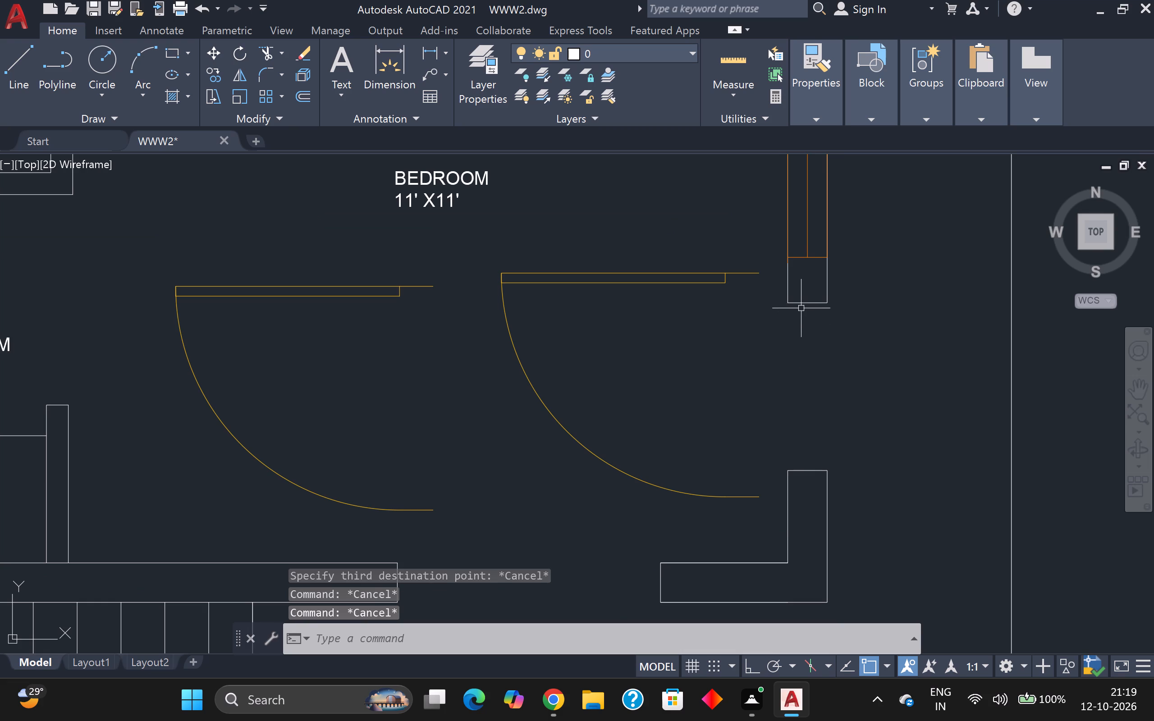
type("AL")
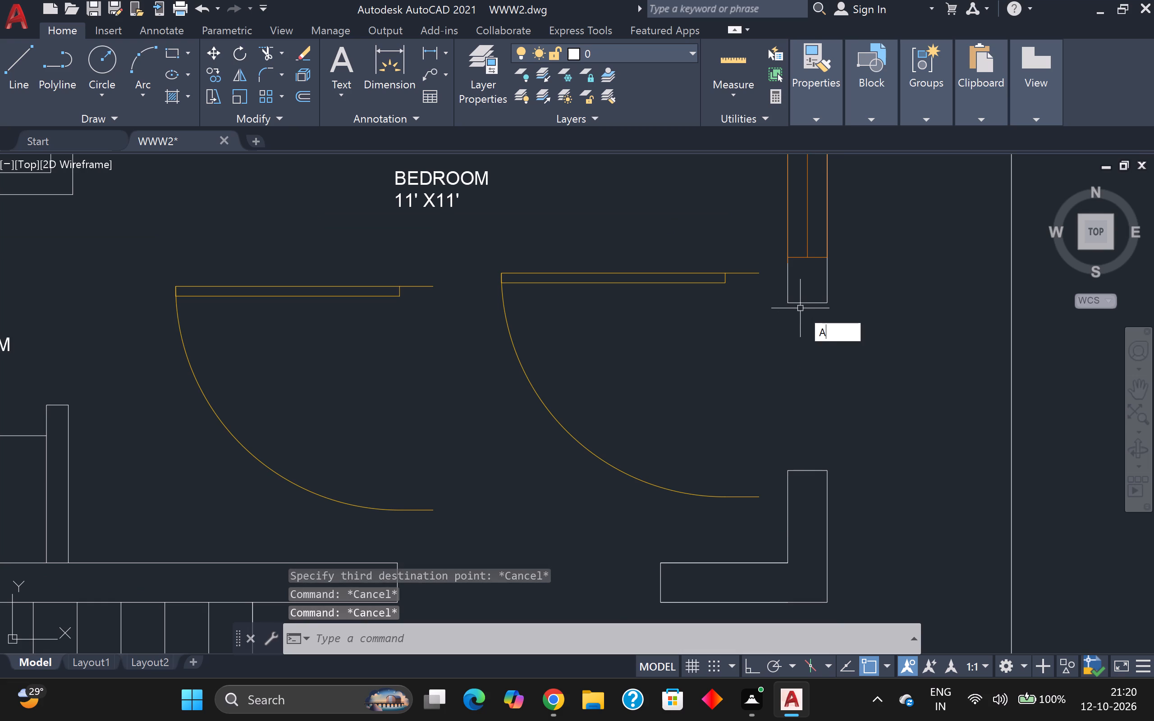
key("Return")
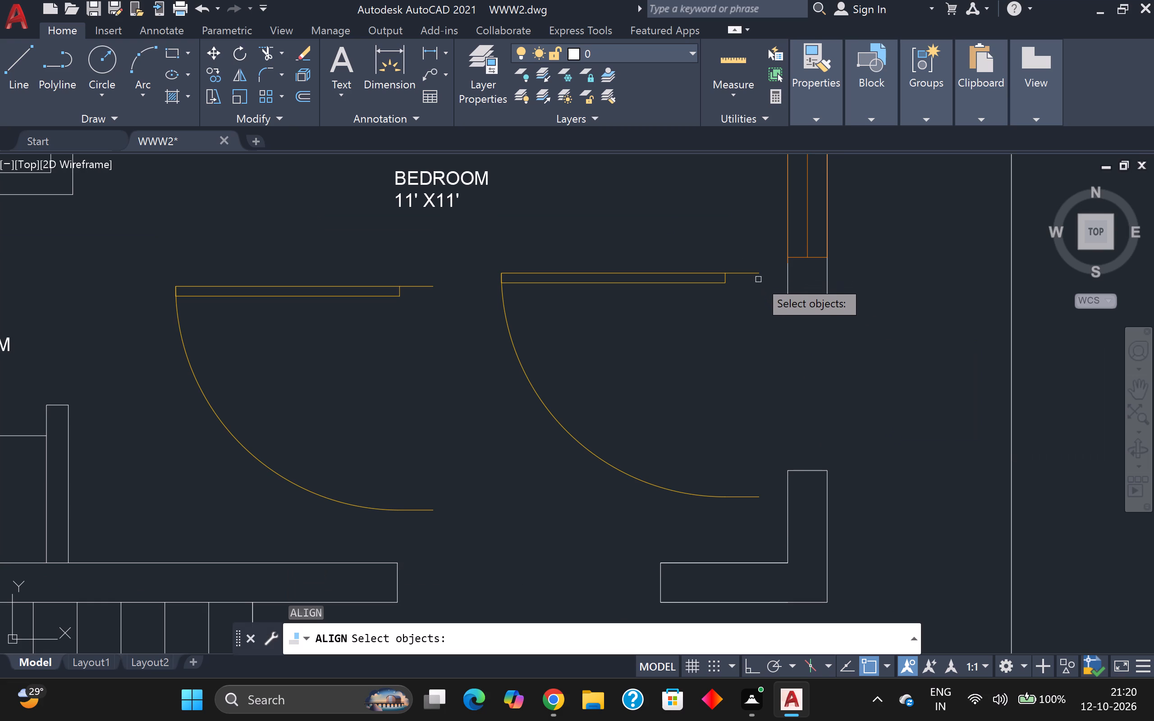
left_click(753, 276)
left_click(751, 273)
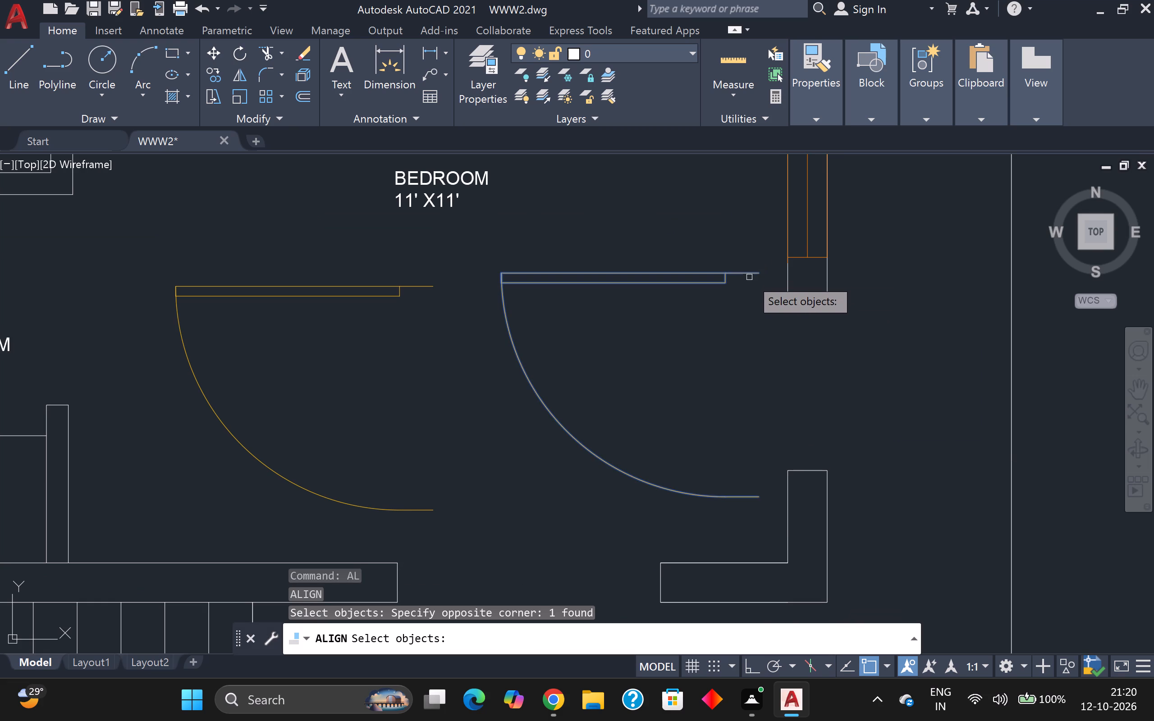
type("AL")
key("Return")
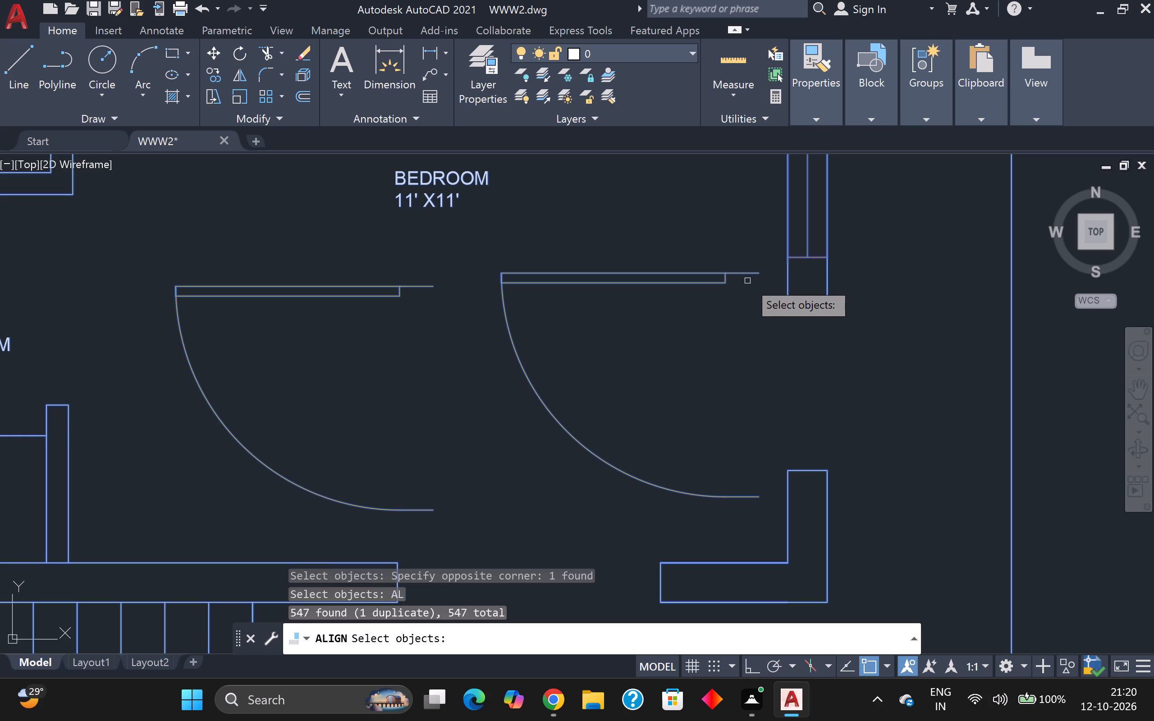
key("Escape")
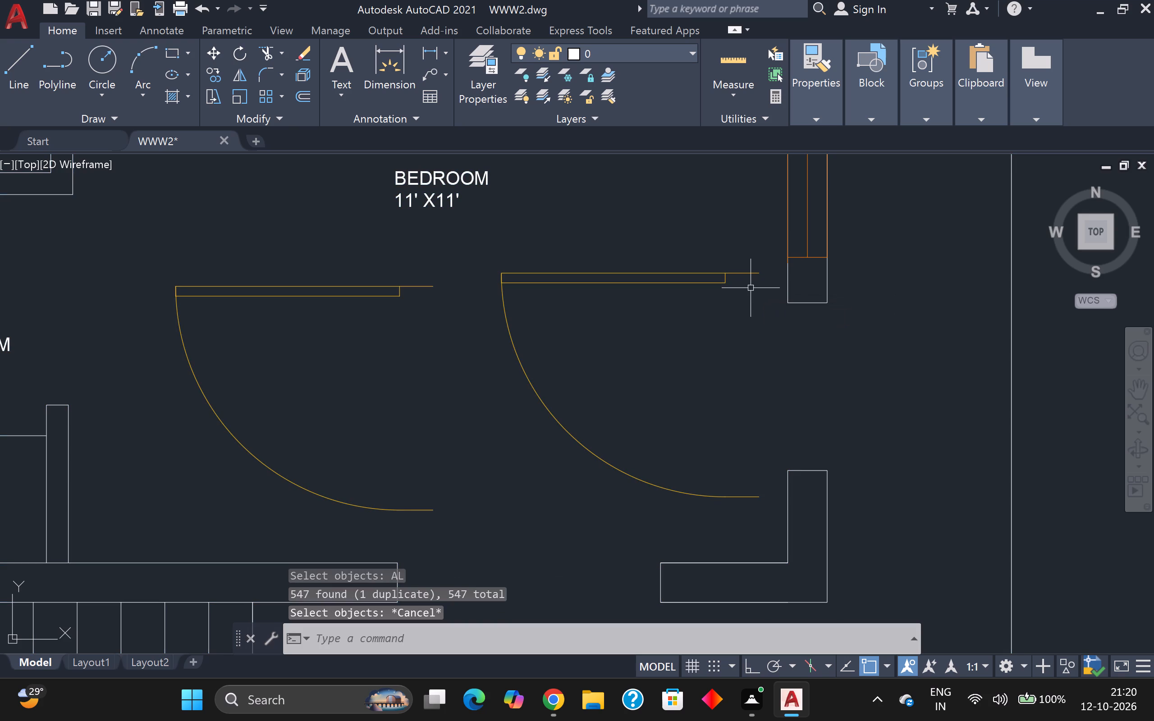
Align the door copy beside the bottom unit's east wall opening to the opening's jamb midpoints, scaling it to fit.
type("AL")
key("Return")
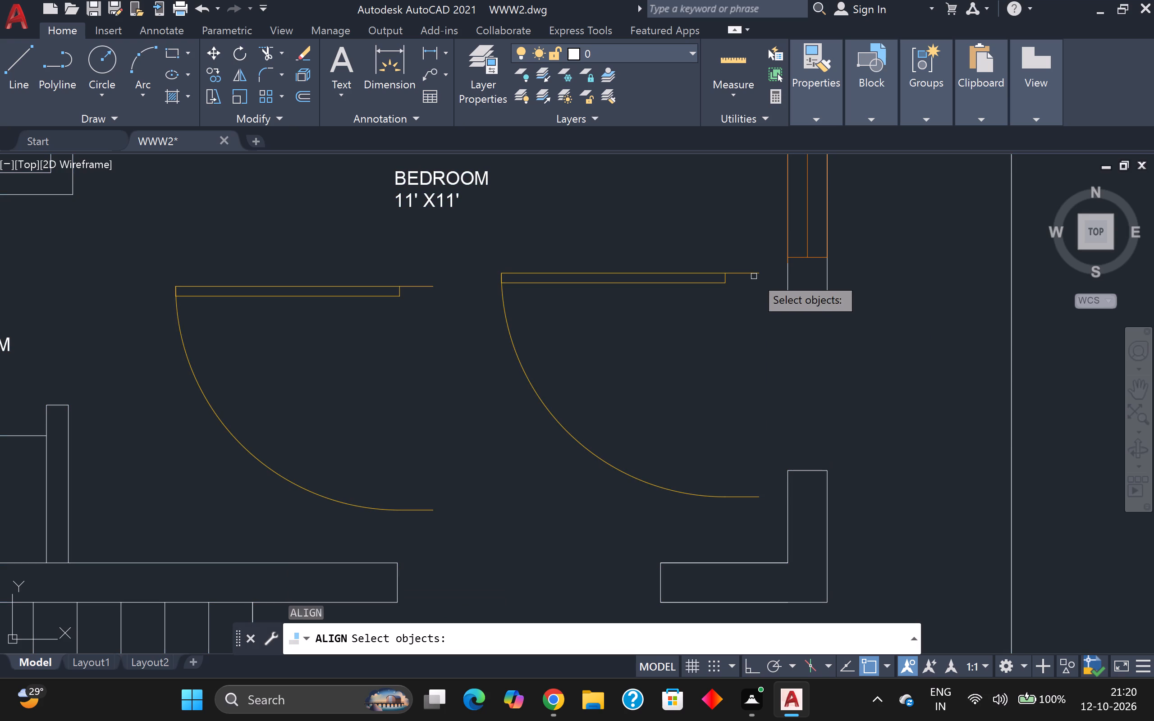
left_click(756, 272)
key("Return")
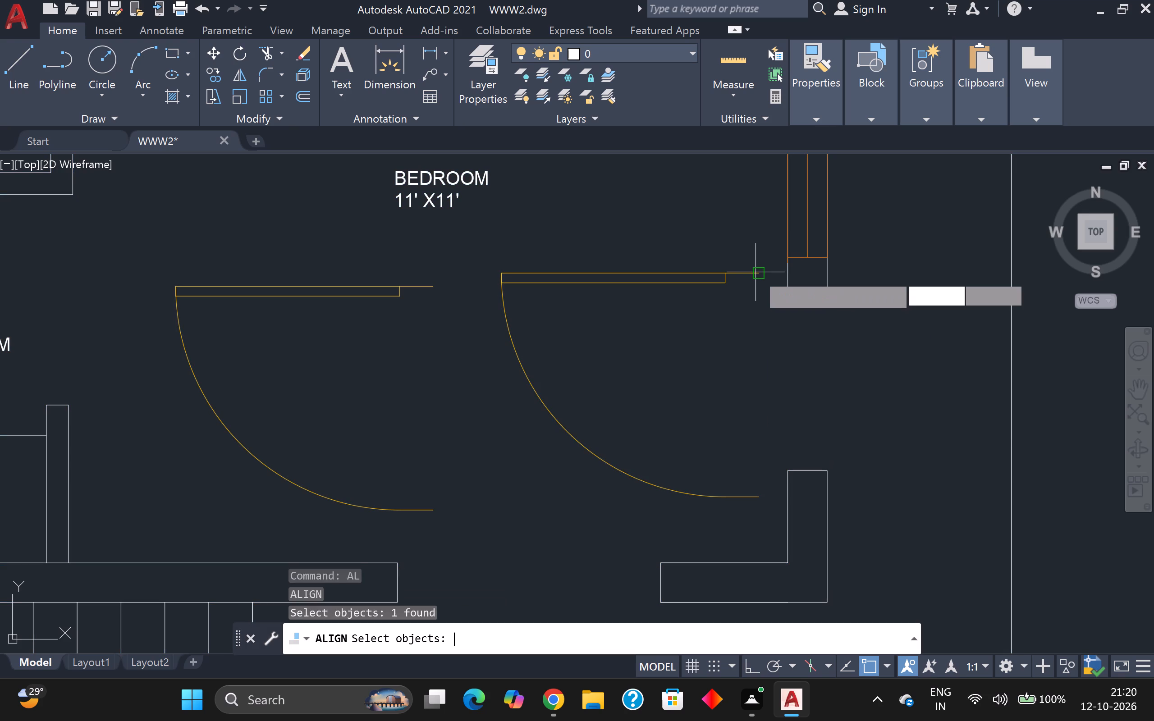
left_click(758, 273)
left_click(802, 304)
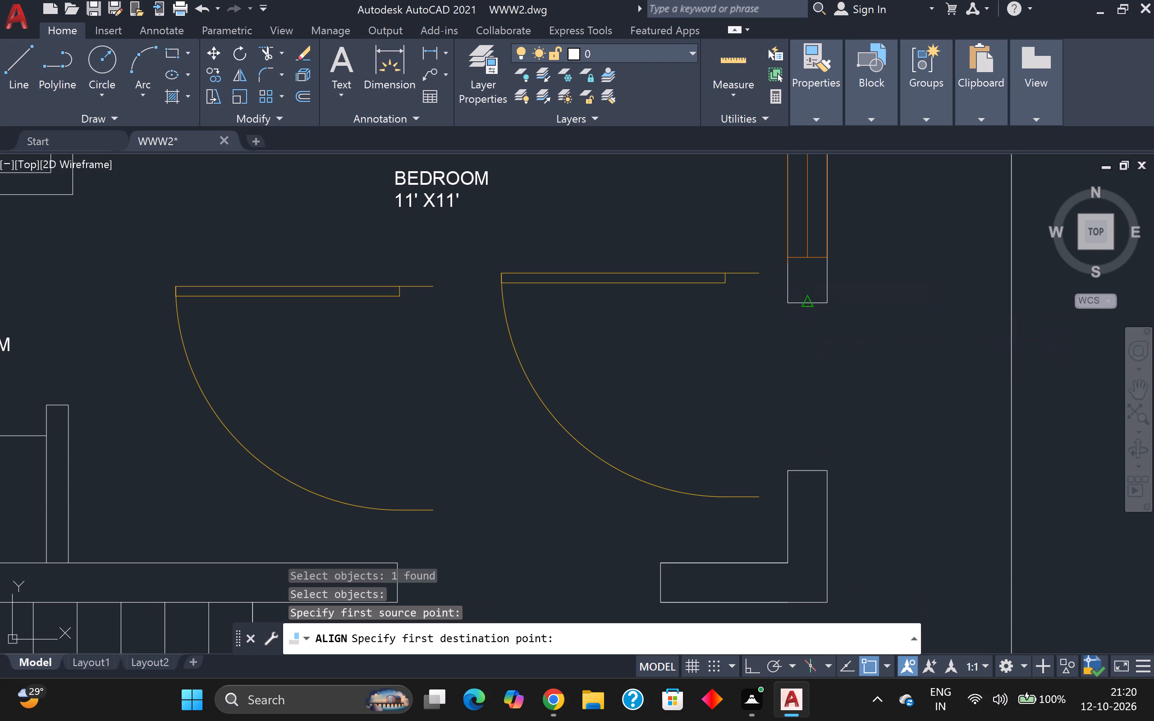
left_click(760, 493)
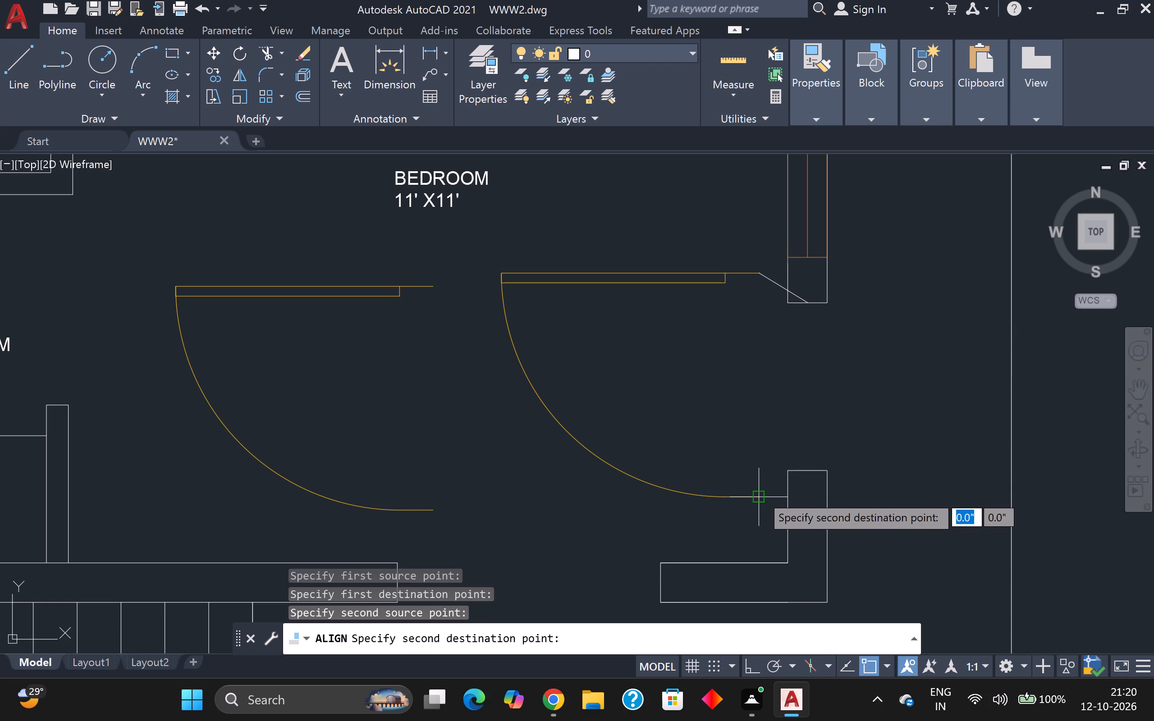
left_click(807, 471)
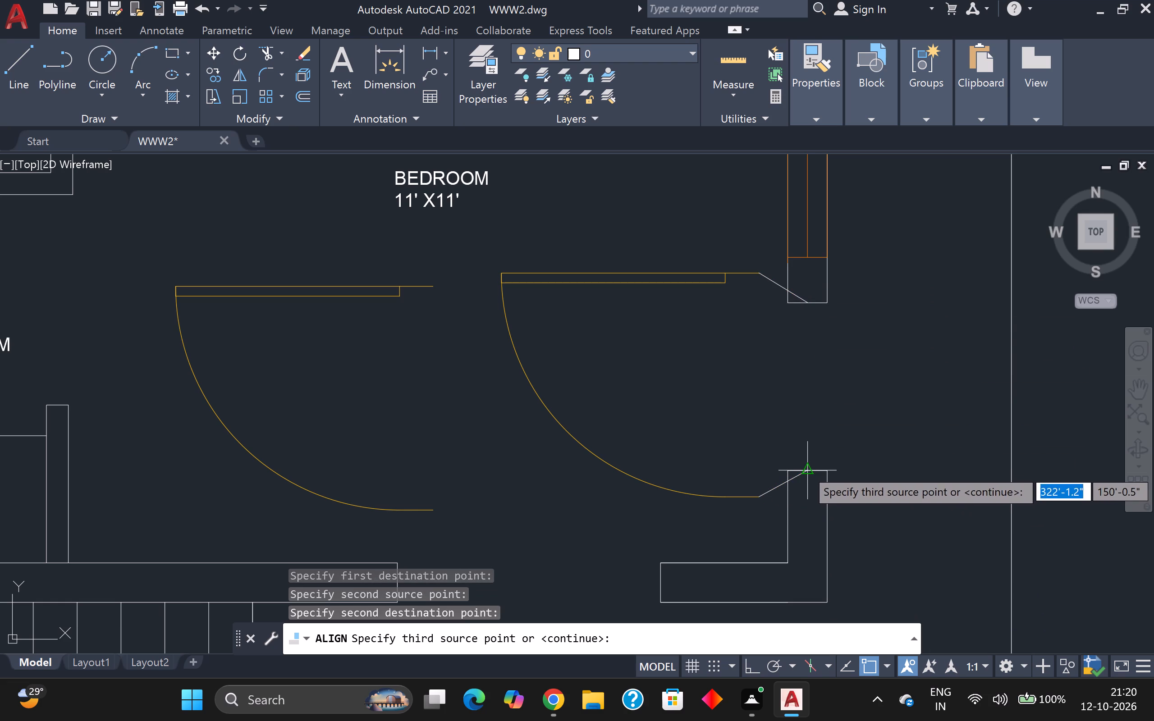
key("Return")
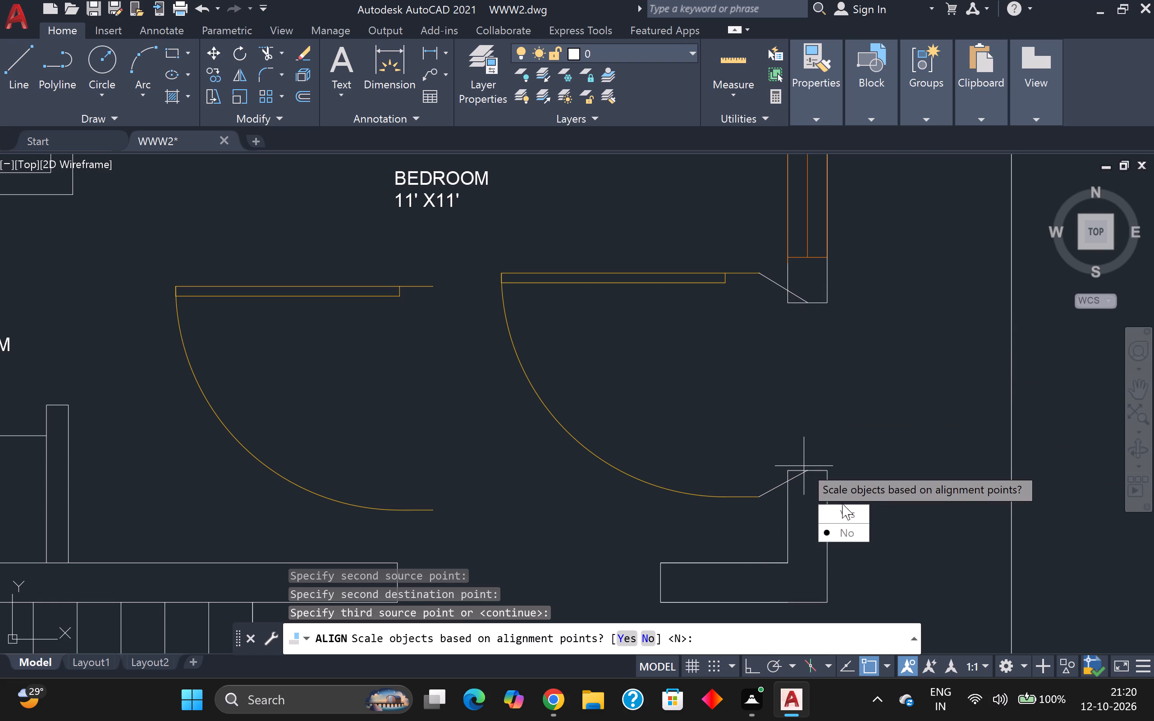
left_click_drag(842, 508, 804, 465)
Align the door copy near the bottom unit's south wall opening to the opening's jamb midpoints, scaling it to fit.
scroll(818, 404, "down", 1)
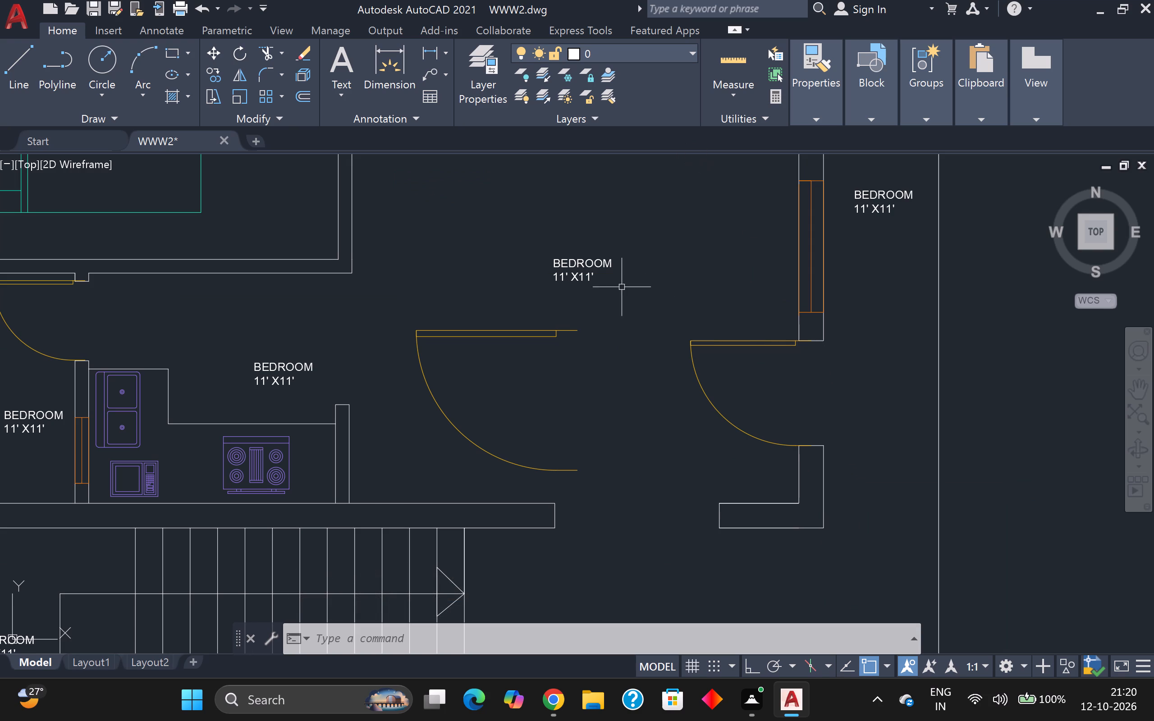
left_click(537, 331)
key("a")
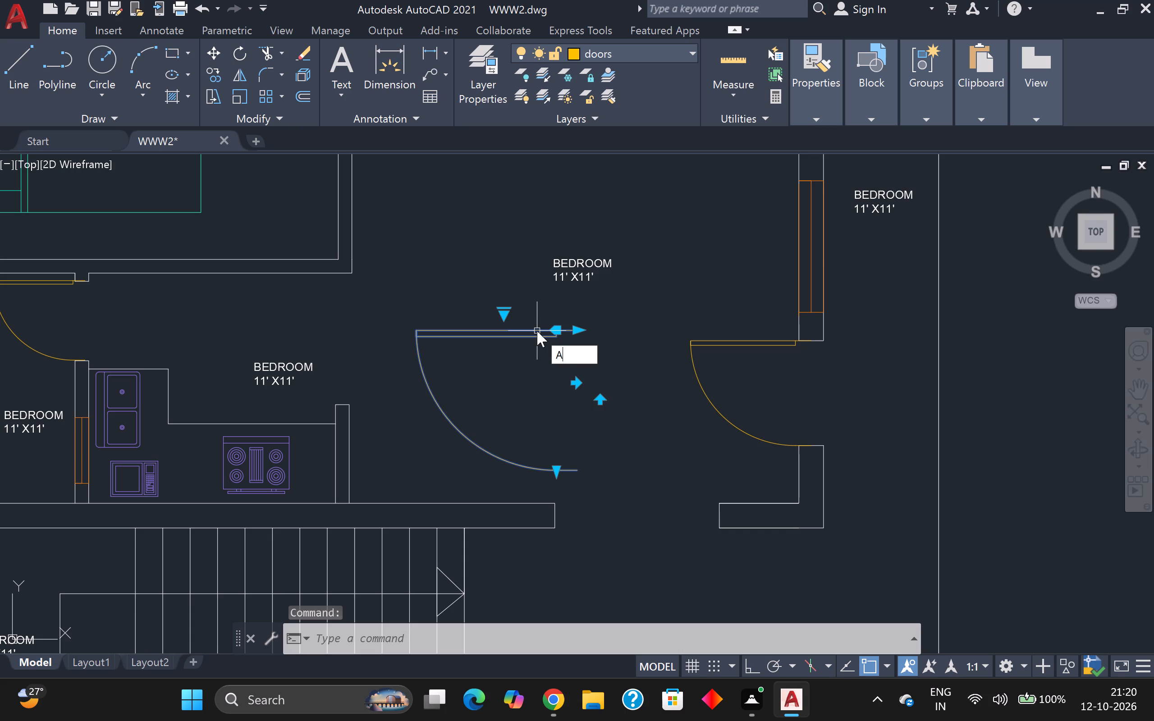
key("l")
key("Return")
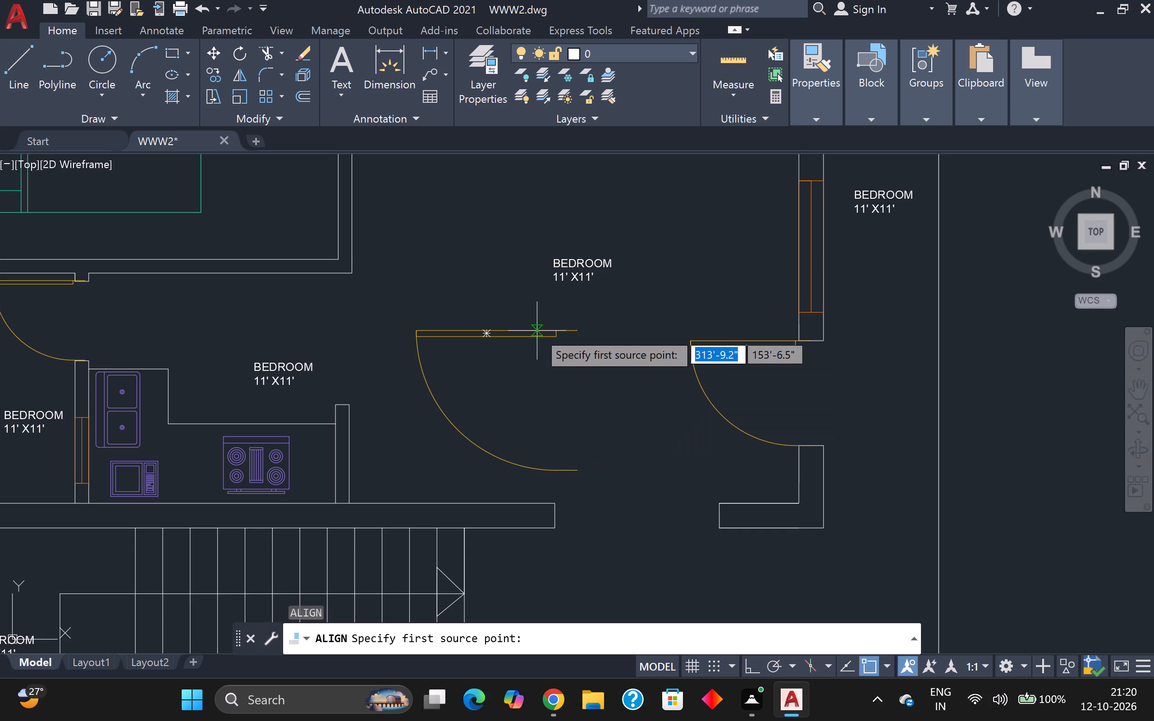
left_click(579, 329)
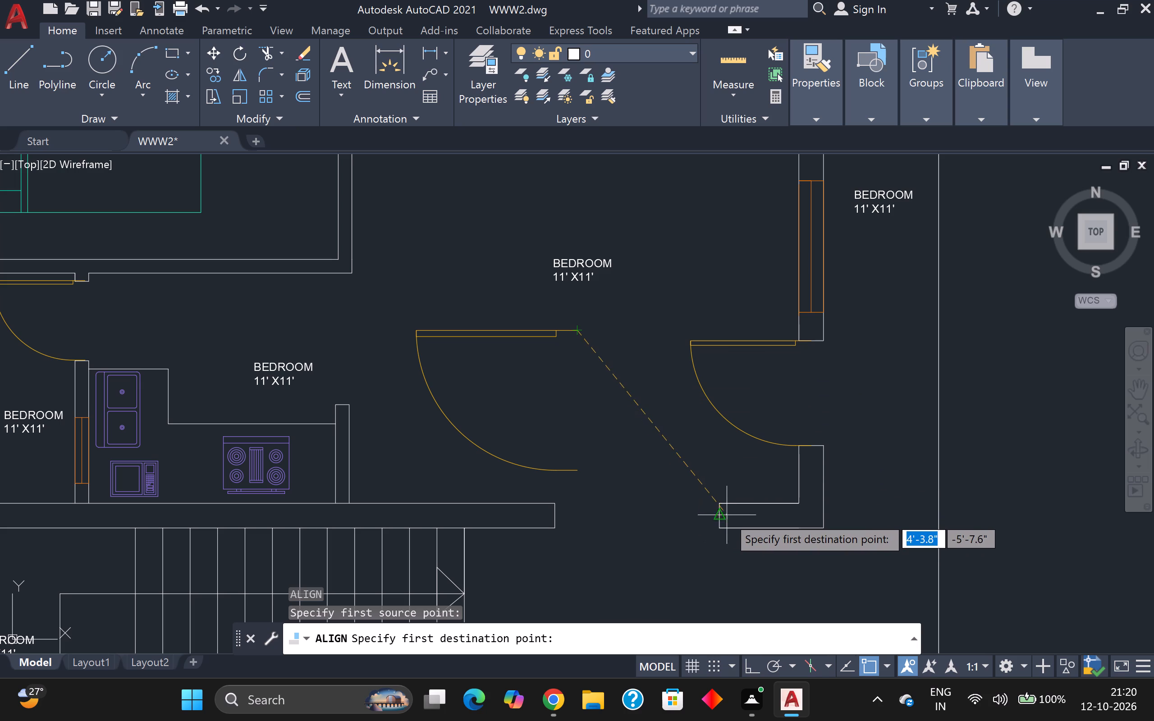
left_click(719, 515)
left_click(573, 472)
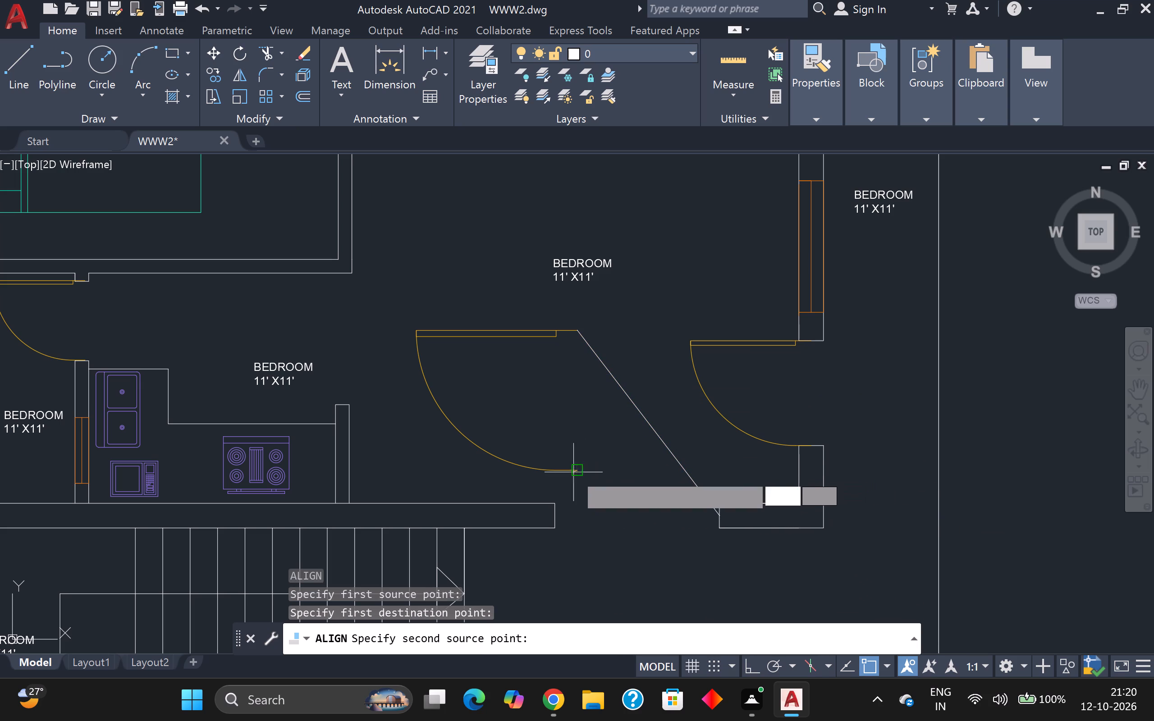
left_click(552, 513)
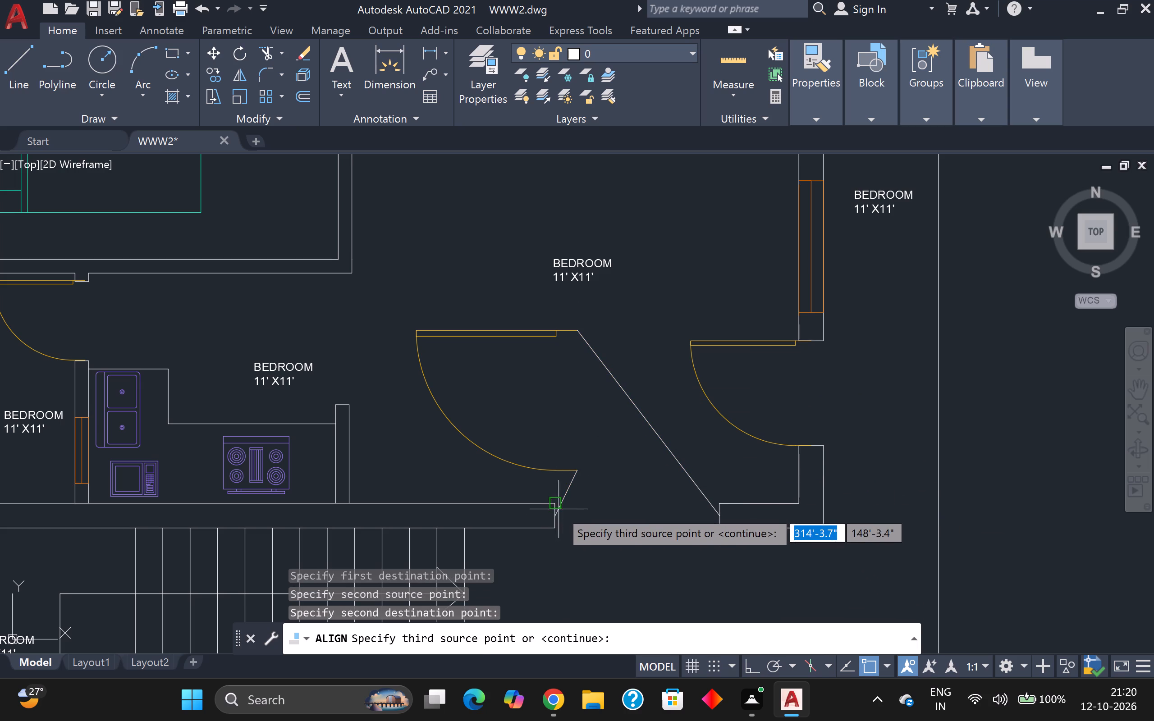
key("Return")
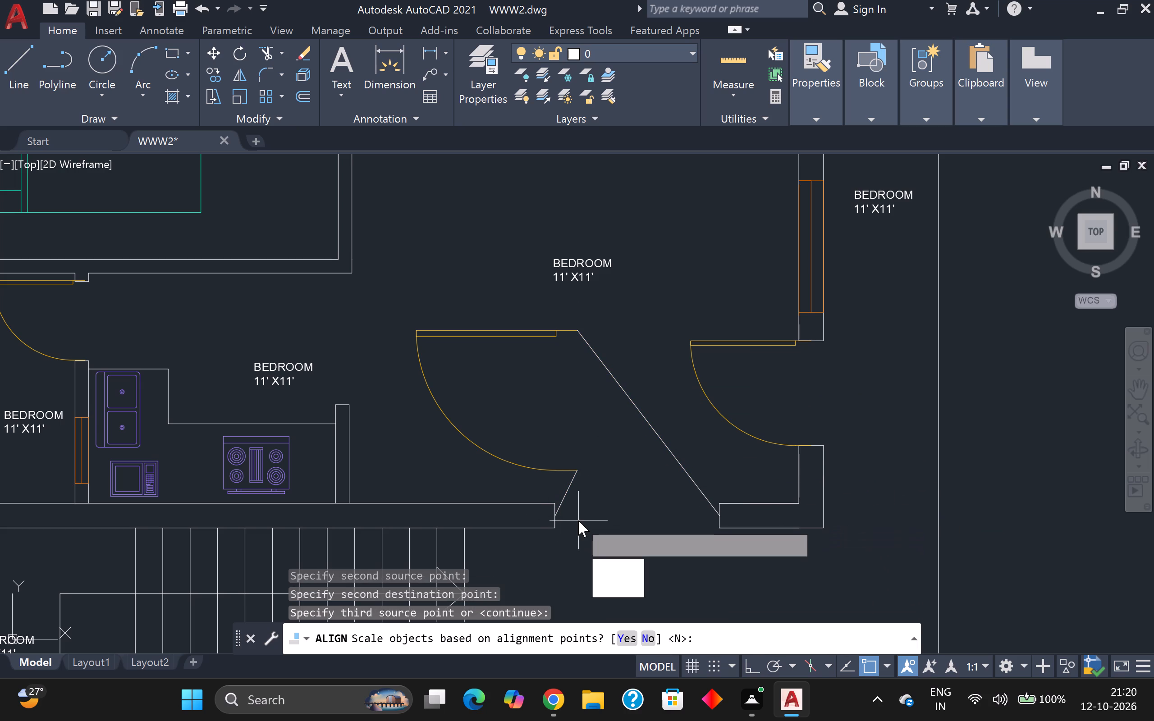
left_click_drag(610, 560, 578, 520)
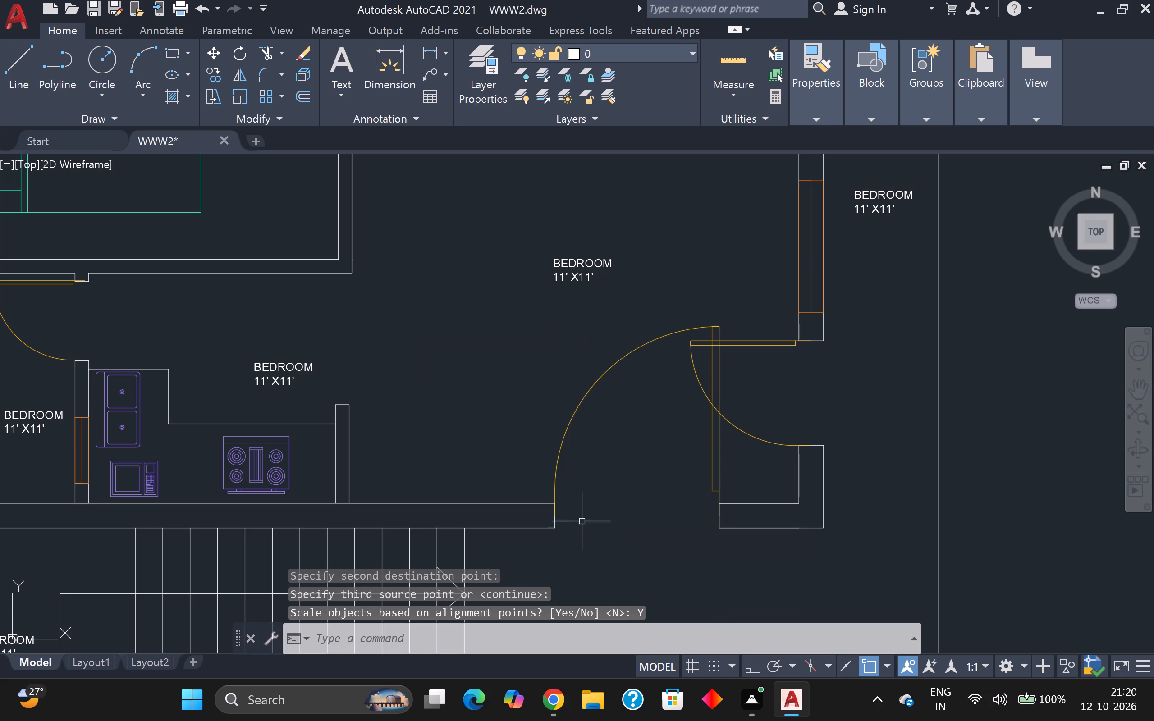
Change the south wall door's opening angle to about 45° so its leaf clears the neighbouring east wall door.
scroll(664, 430, "down", 1)
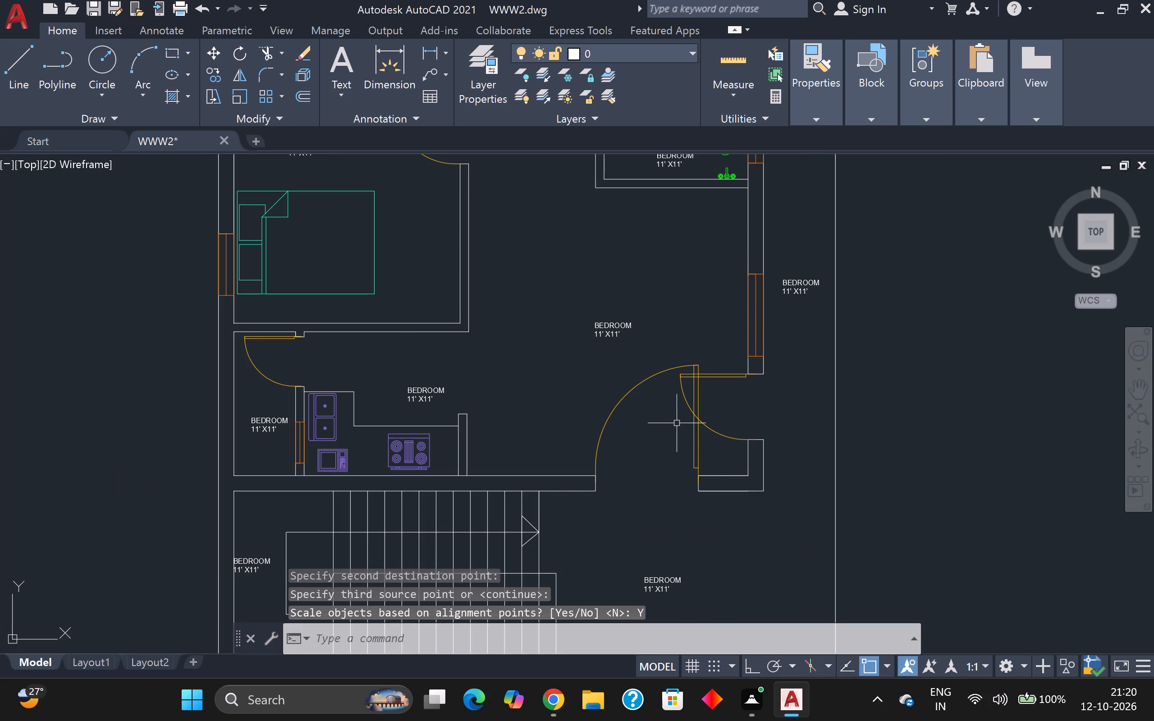
scroll(677, 423, "down", 2)
scroll(691, 433, "up", 4)
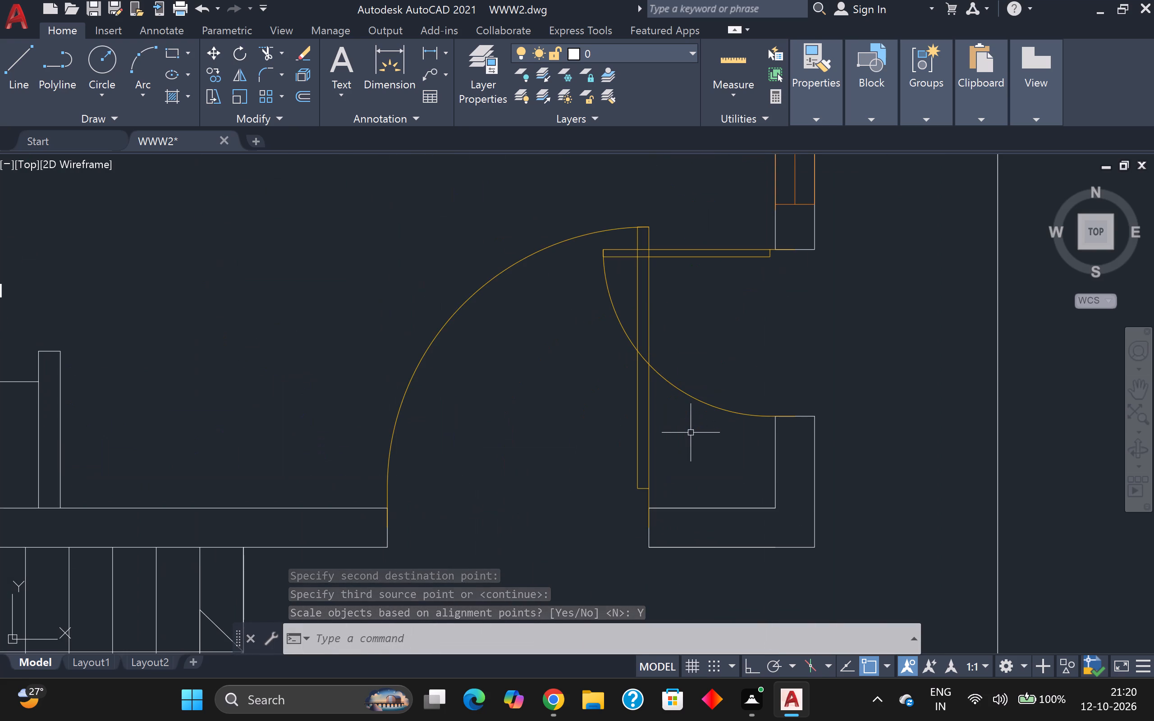
scroll(690, 433, "up", 4)
scroll(679, 434, "down", 5)
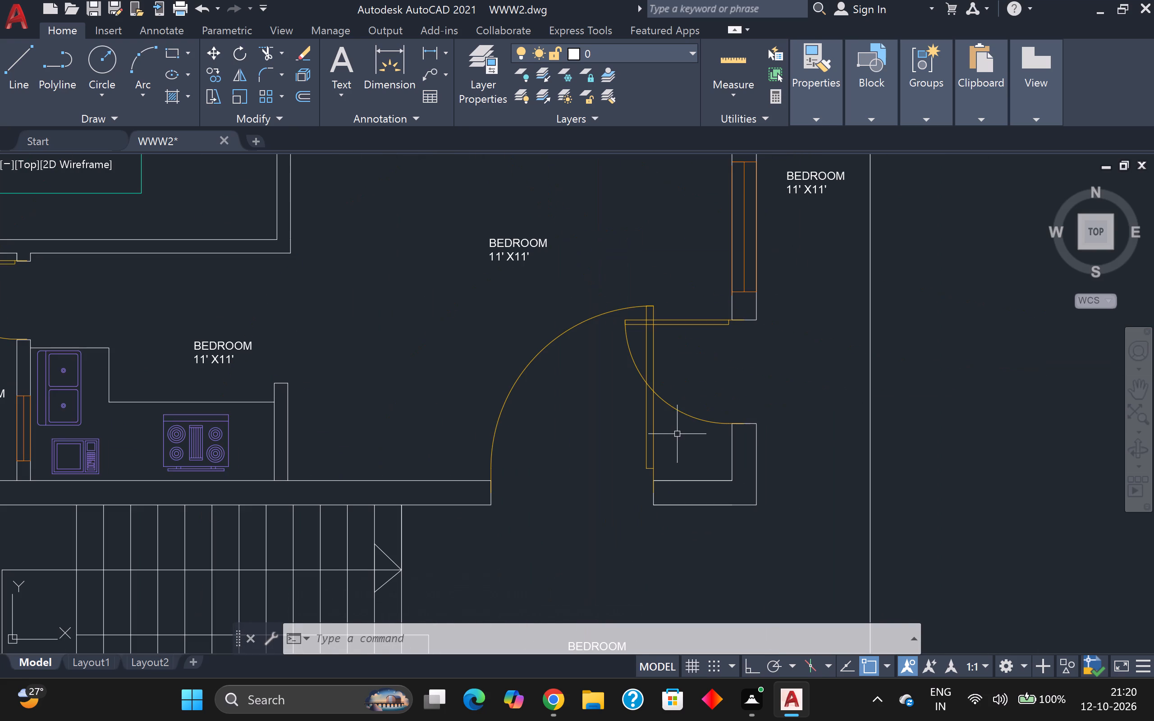
left_click(653, 420)
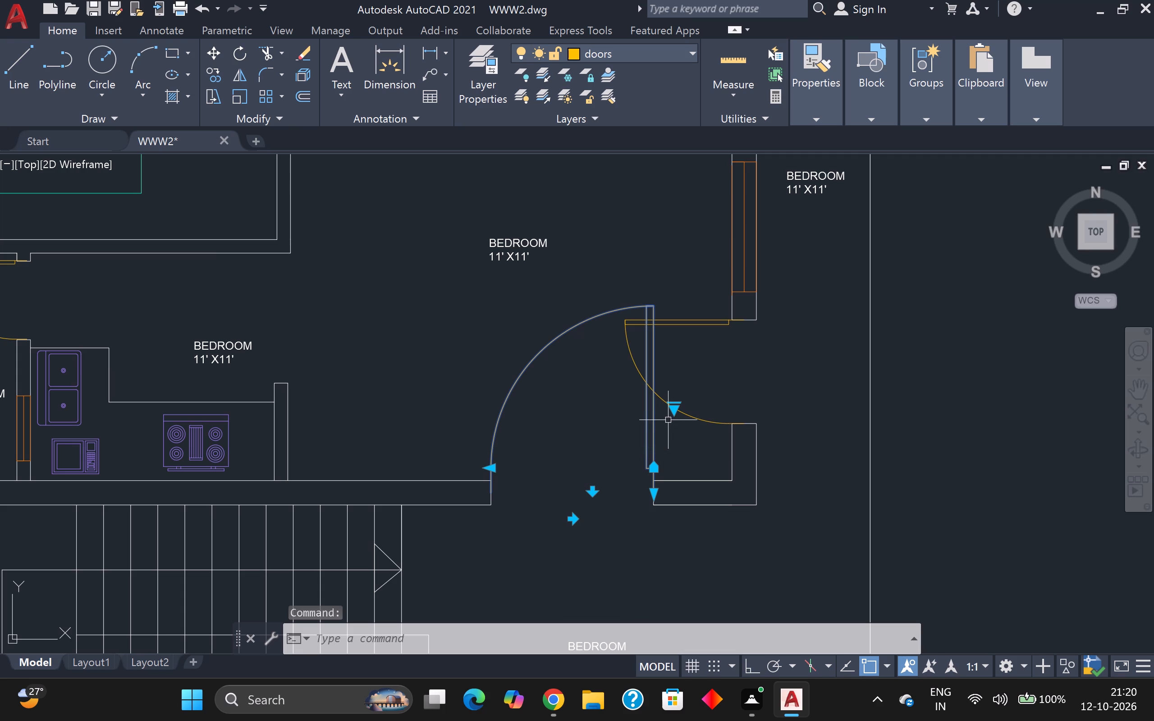
left_click(676, 411)
left_click(696, 440)
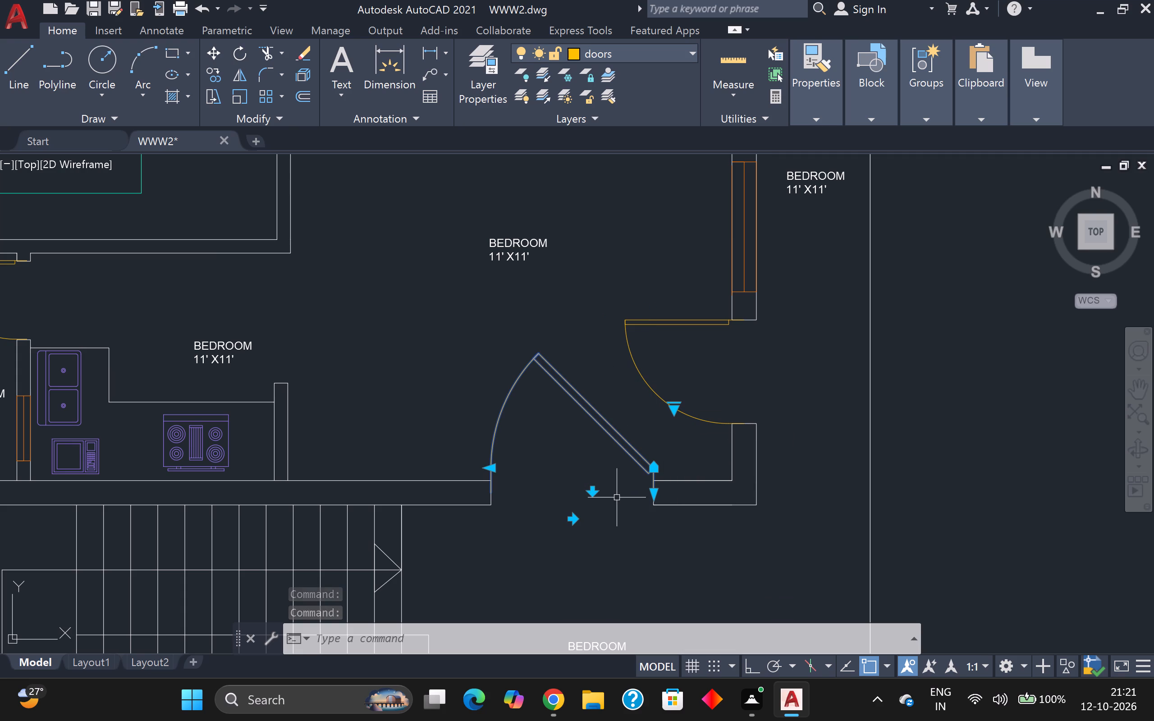
key("Escape")
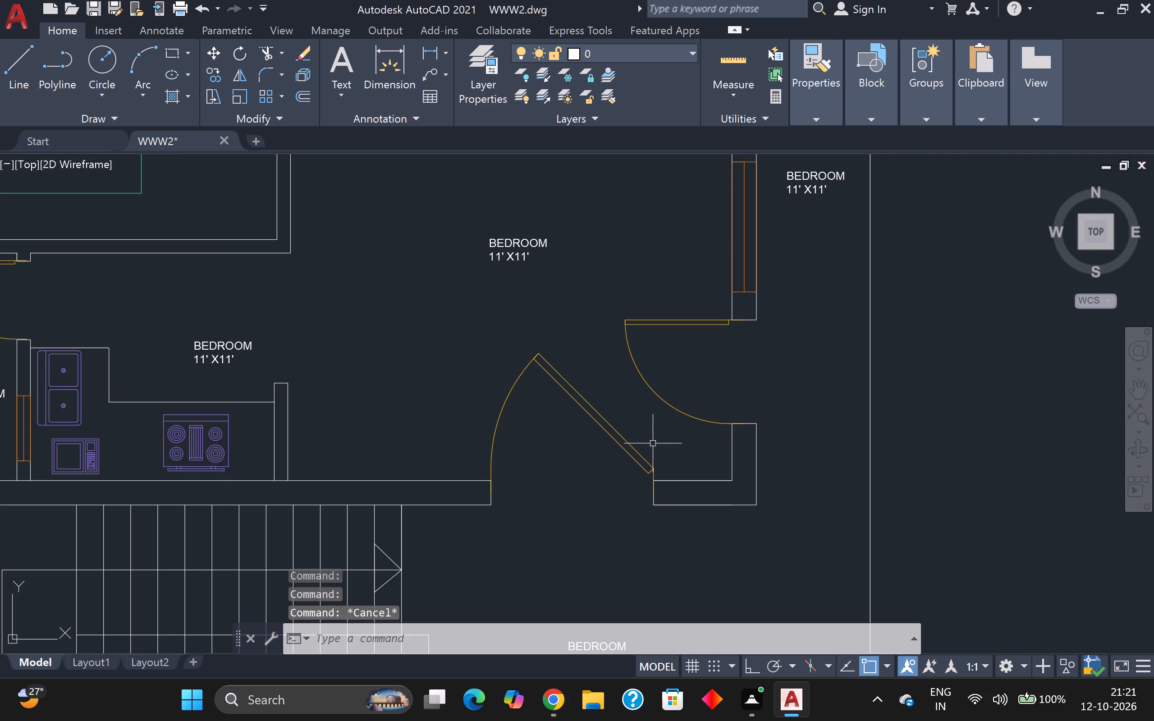
Align the door copy in the top unit to the jamb midpoints of its east wall opening, scaling it to fit.
scroll(655, 439, "down", 2)
scroll(666, 362, "down", 1)
middle_click_drag(665, 362, 609, 500)
scroll(665, 362, "up", 1)
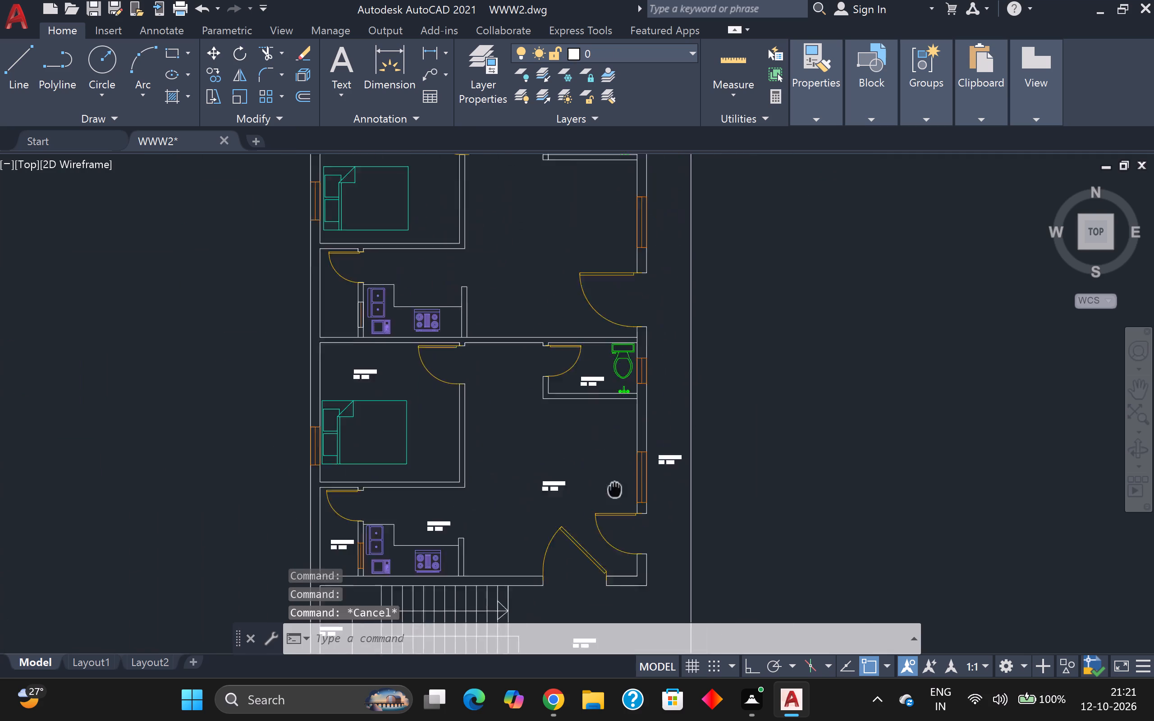
middle_click_drag(609, 500, 535, 615)
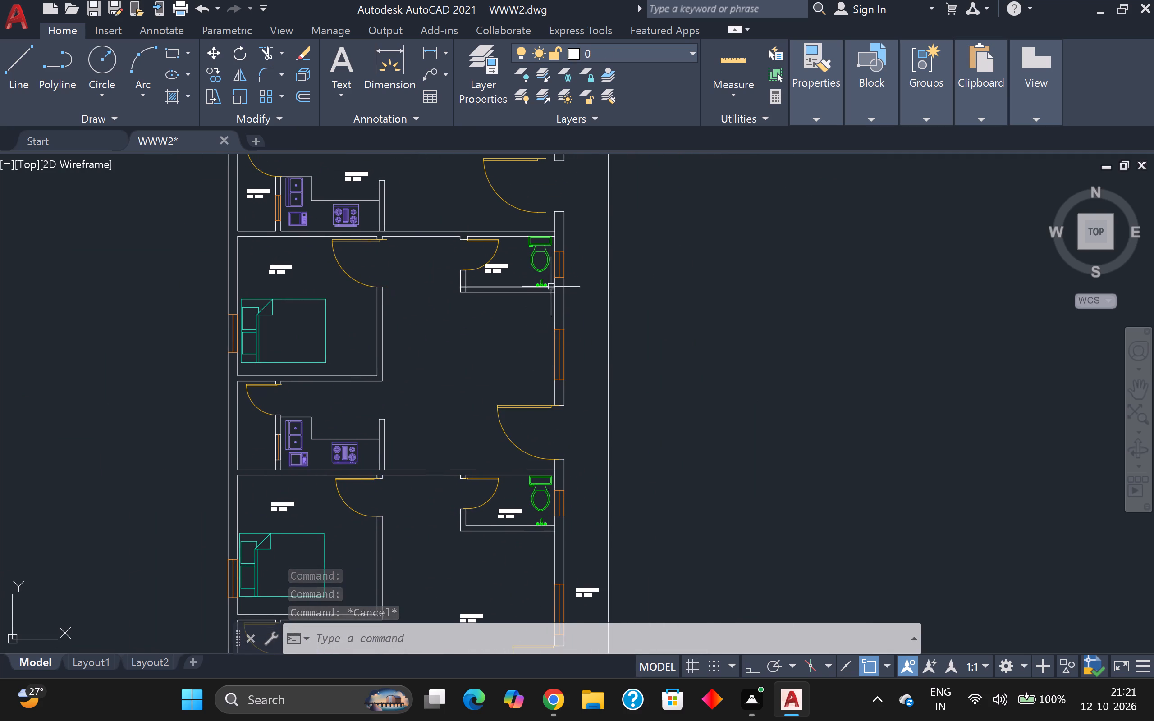
middle_click_drag(550, 297, 566, 491)
scroll(554, 348, "up", 1)
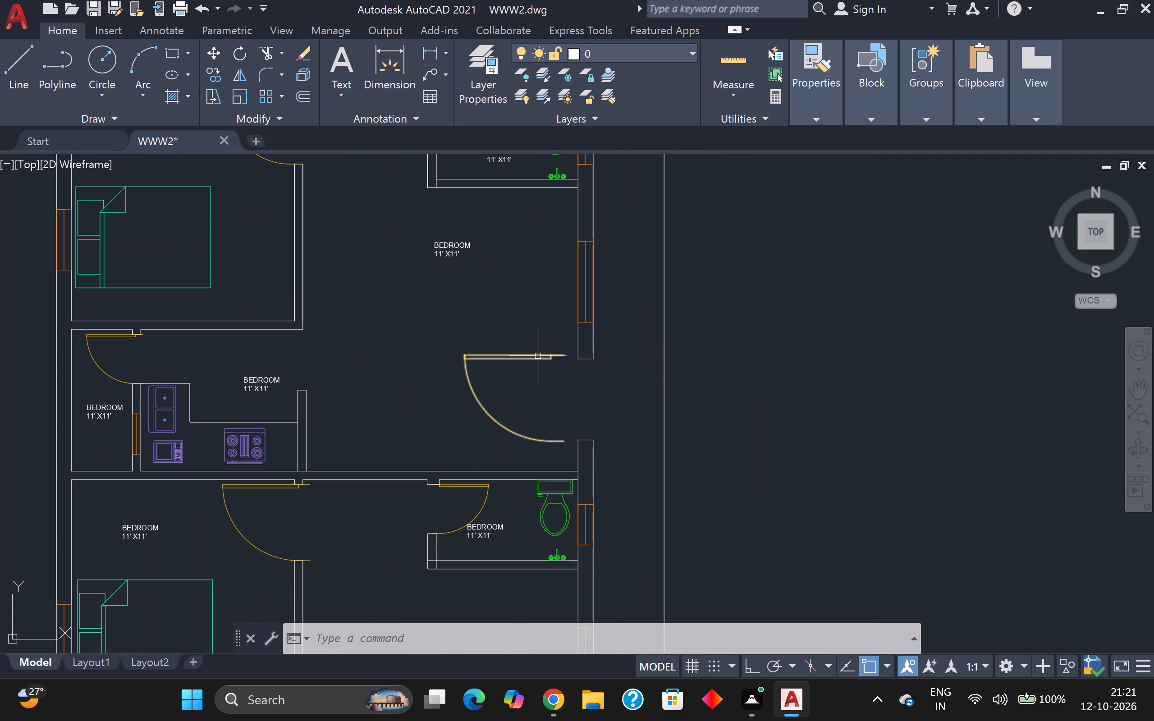
left_click(537, 356)
type("AL")
key("Return")
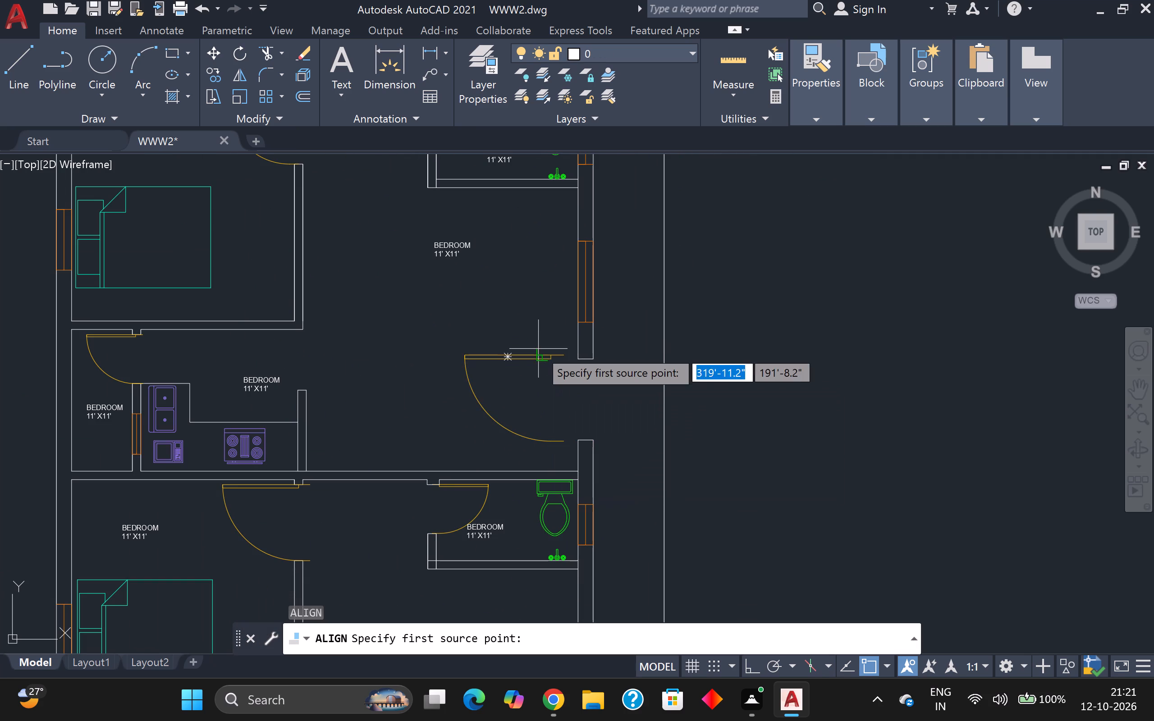
scroll(558, 356, "up", 2)
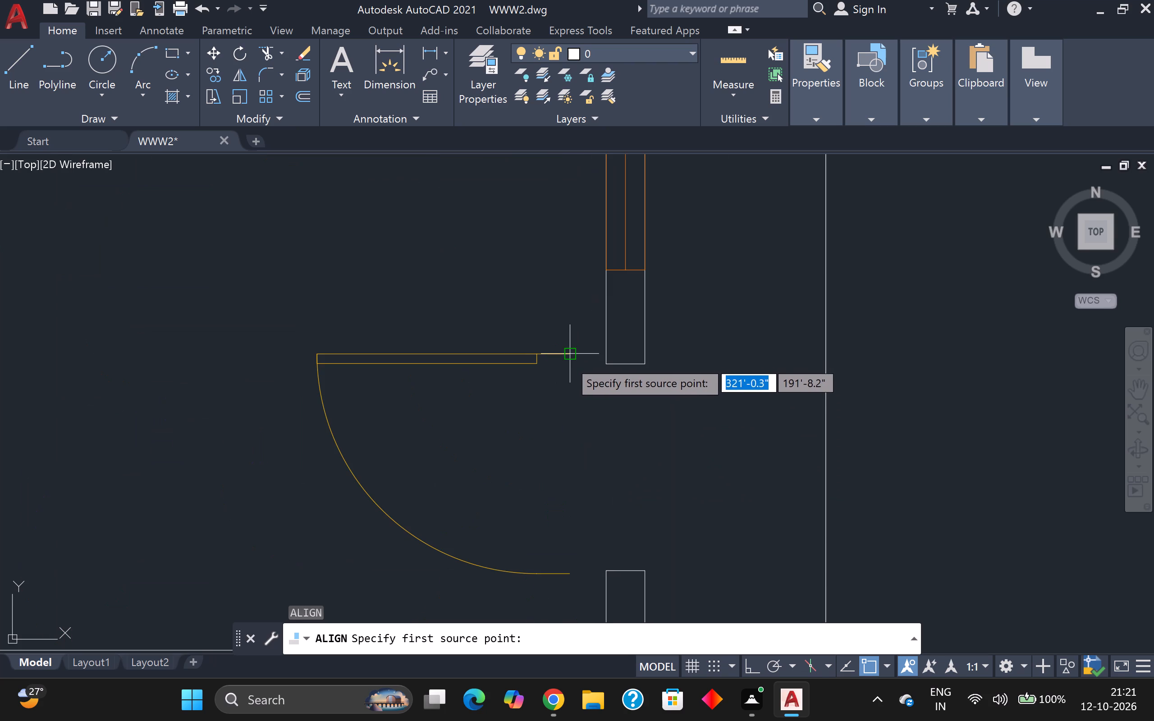
left_click(568, 359)
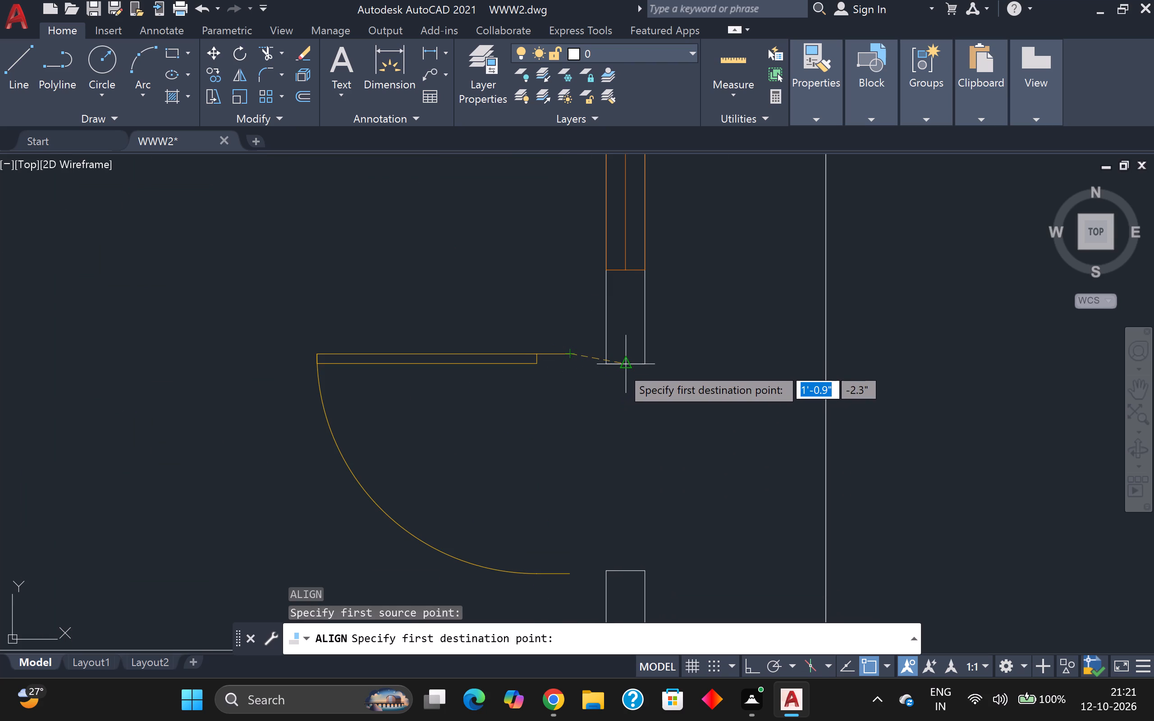
left_click(620, 366)
left_click(567, 577)
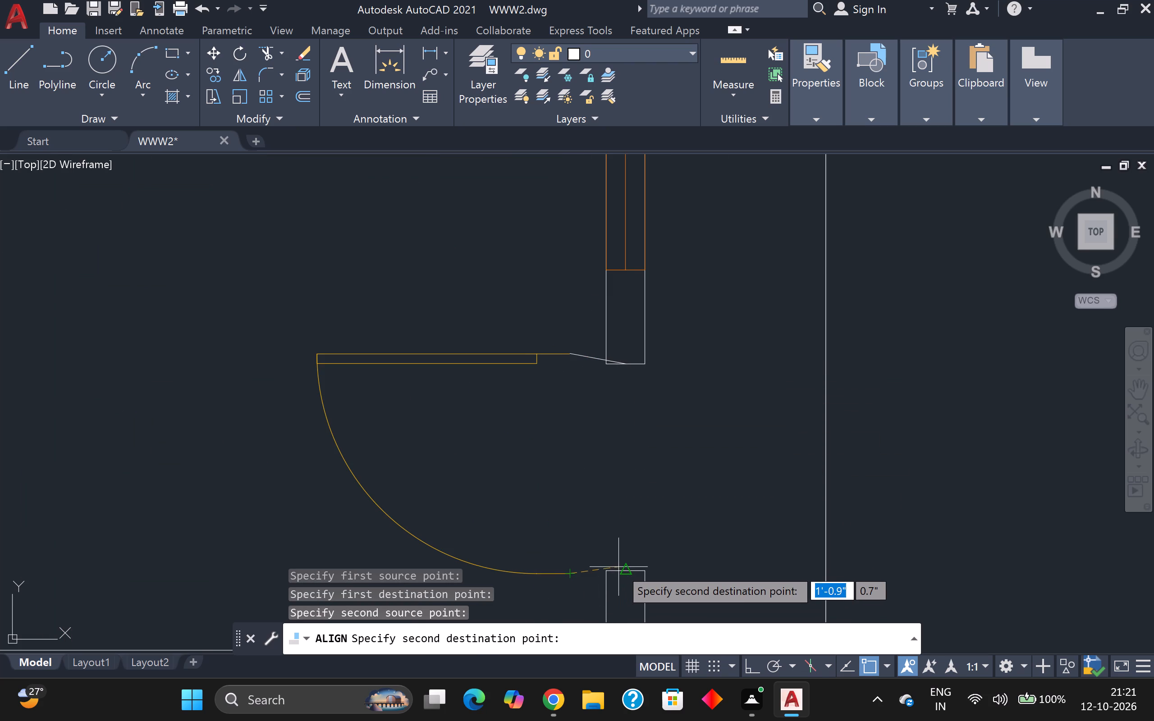
left_click(622, 567)
key("Return")
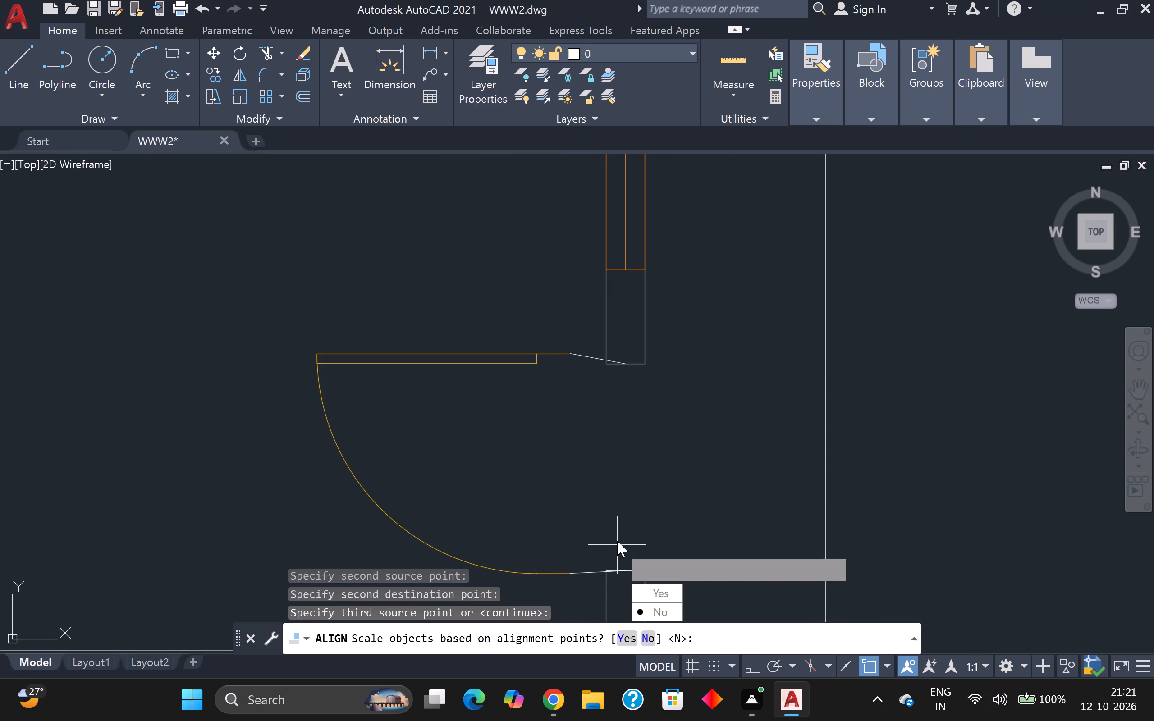
left_click_drag(638, 587, 617, 545)
Trim the east wall's inner line where the middle unit's bathroom south wall meets it.
scroll(616, 507, "down", 1)
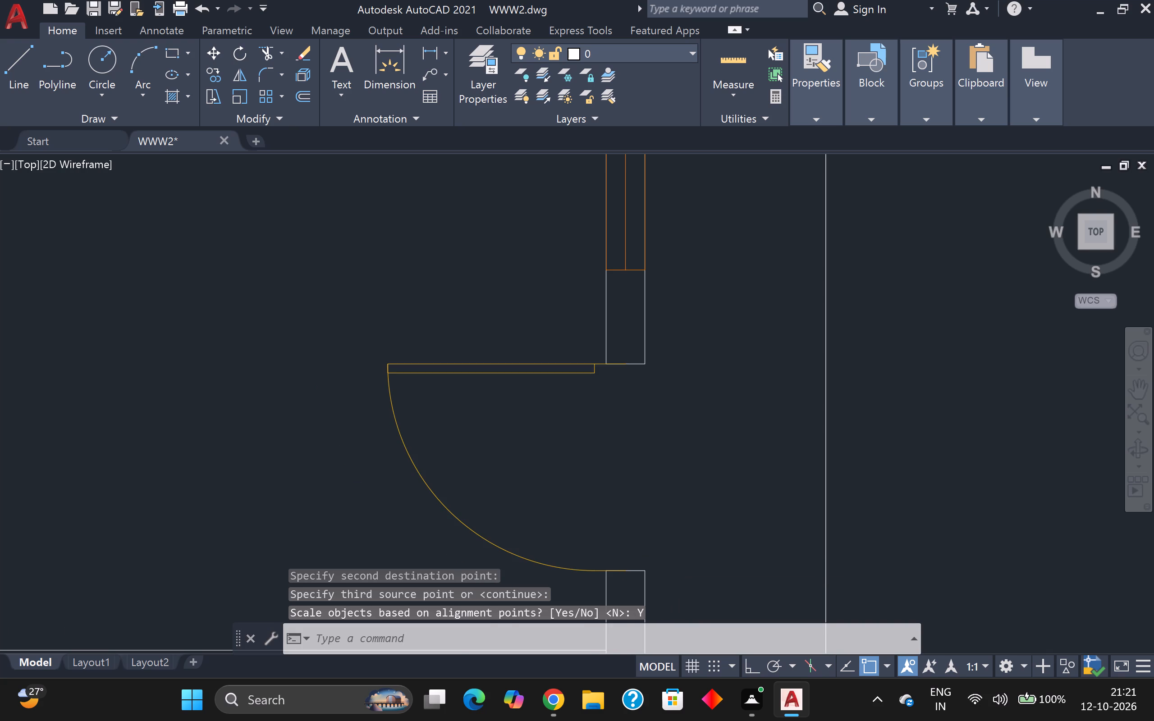
scroll(616, 507, "down", 3)
middle_click_drag(612, 487, 617, 300)
scroll(638, 374, "up", 1)
key("Escape")
scroll(612, 379, "up", 2)
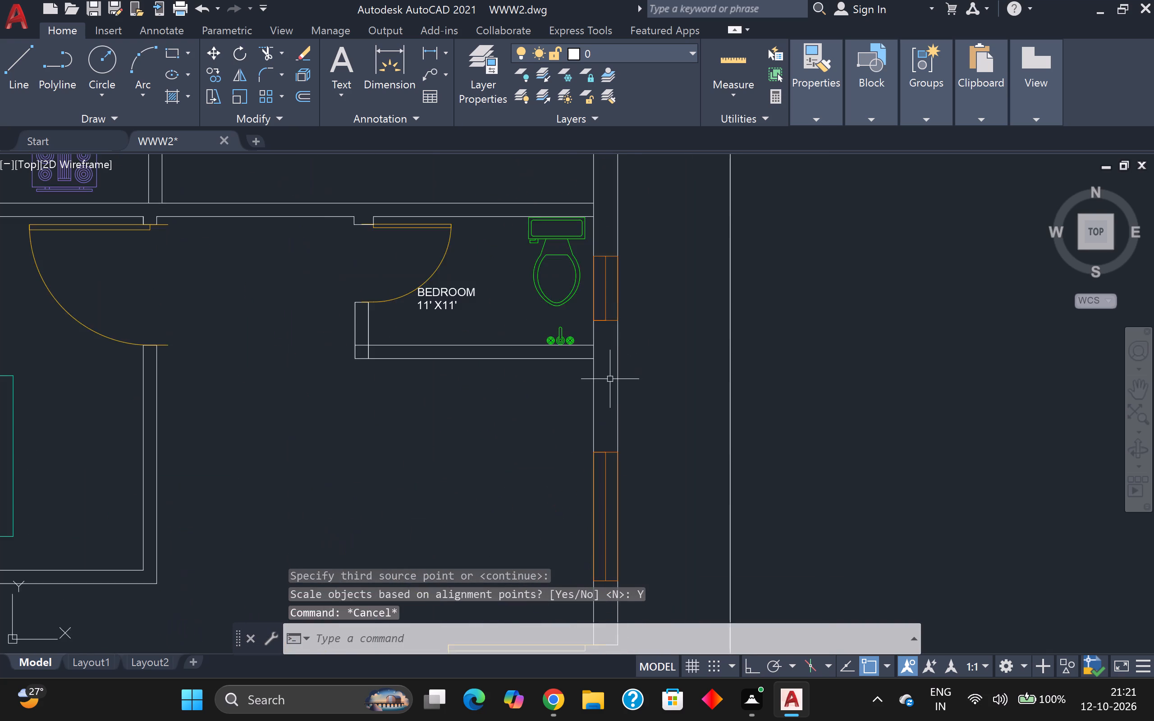
scroll(607, 379, "up", 2)
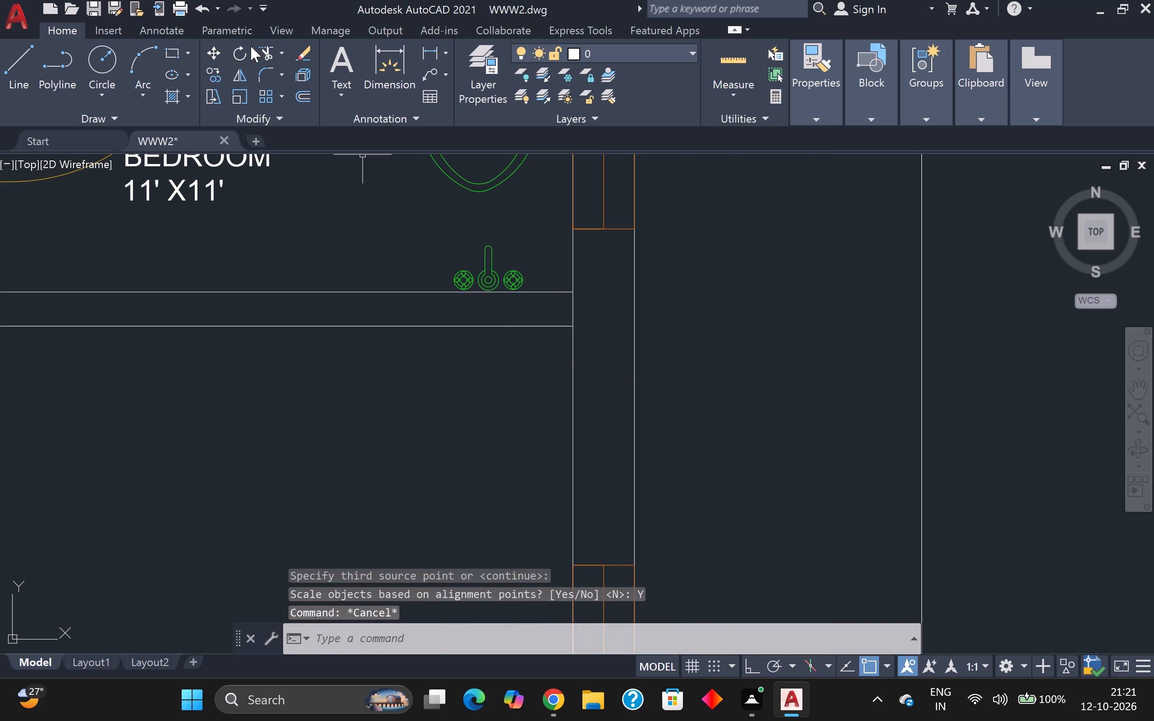
left_click(265, 49)
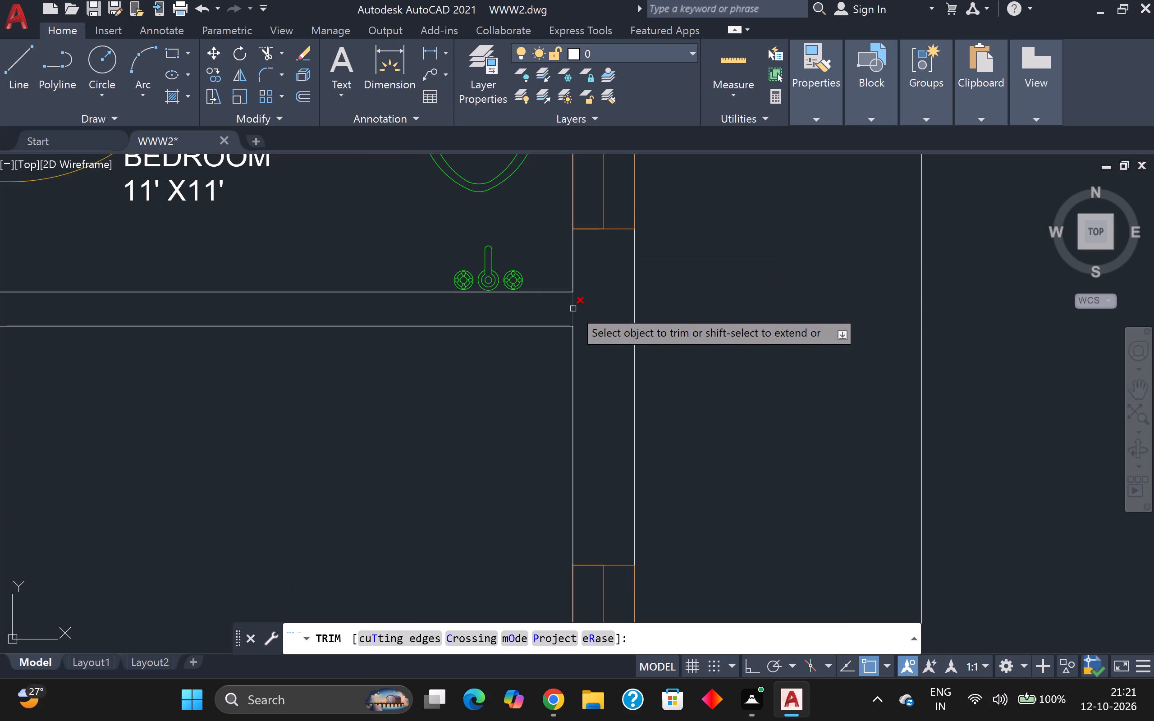
left_click(573, 309)
Trim the east wall's inner line where the wall between the top and middle units meets it.
middle_click_drag(572, 306, 570, 455)
scroll(566, 349, "down", 1)
scroll(567, 434, "up", 1)
scroll(557, 201, "down", 1)
middle_click_drag(557, 206, 513, 433)
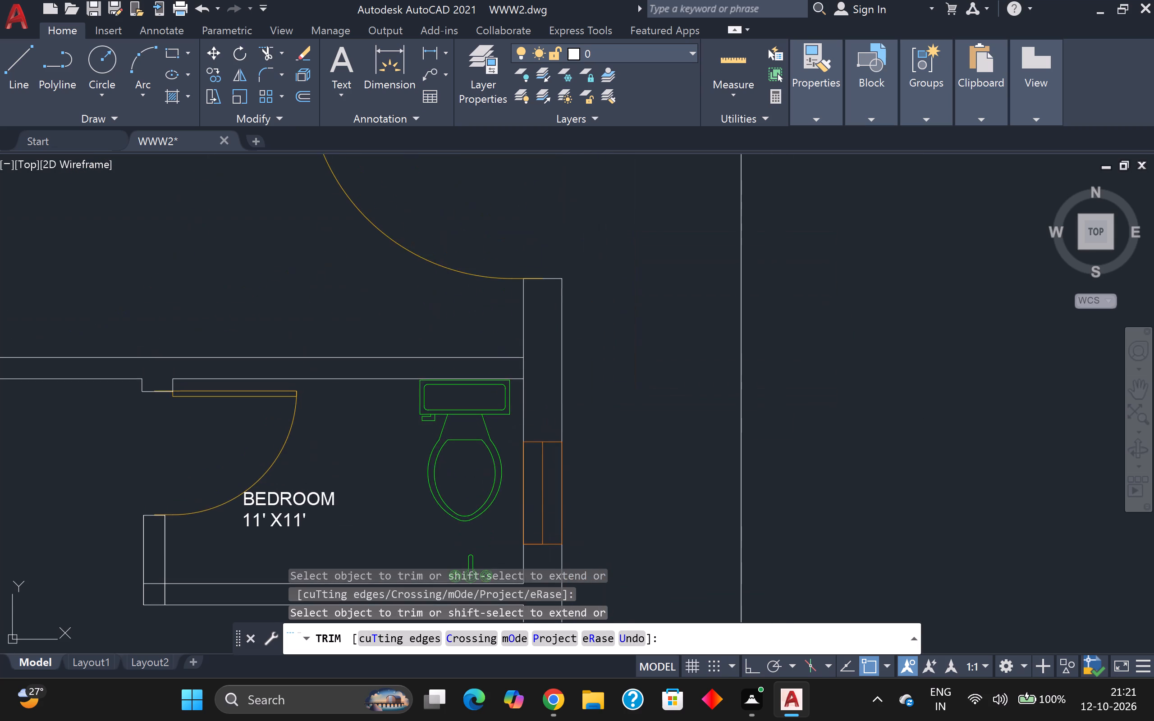
scroll(525, 351, "up", 2)
left_click(513, 392)
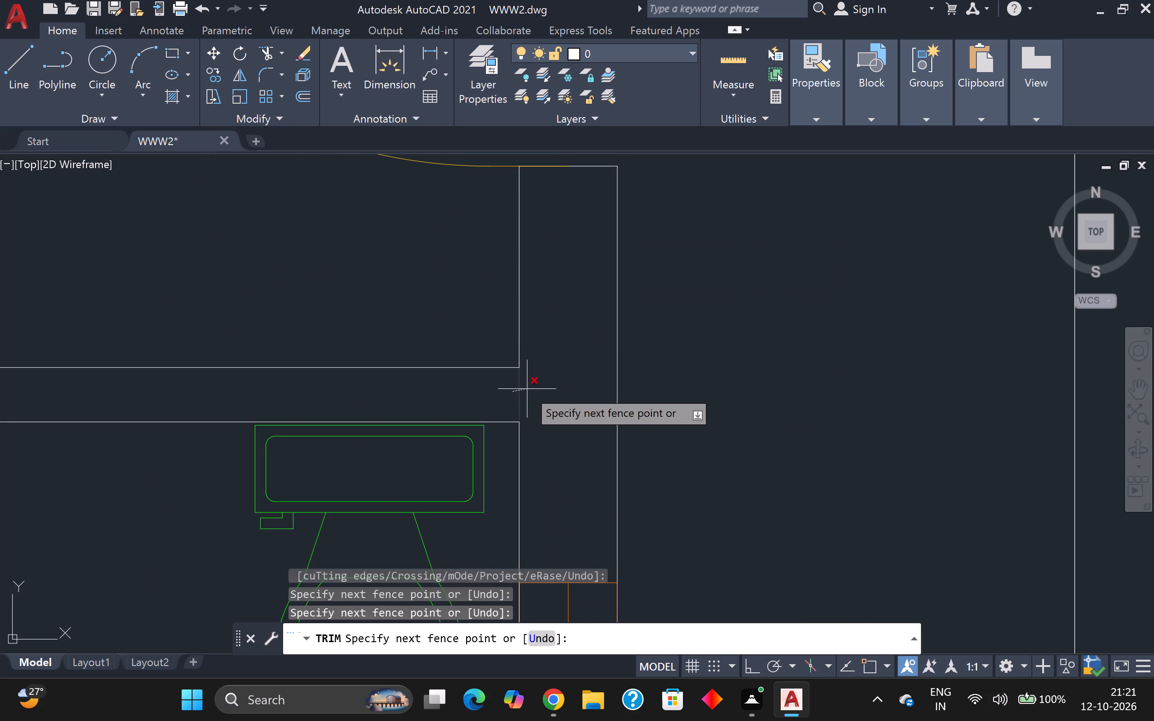
left_click(527, 389)
Trim the east wall's inner line where the top unit's bathroom south wall meets it.
scroll(532, 376, "down", 5)
scroll(513, 224, "up", 3)
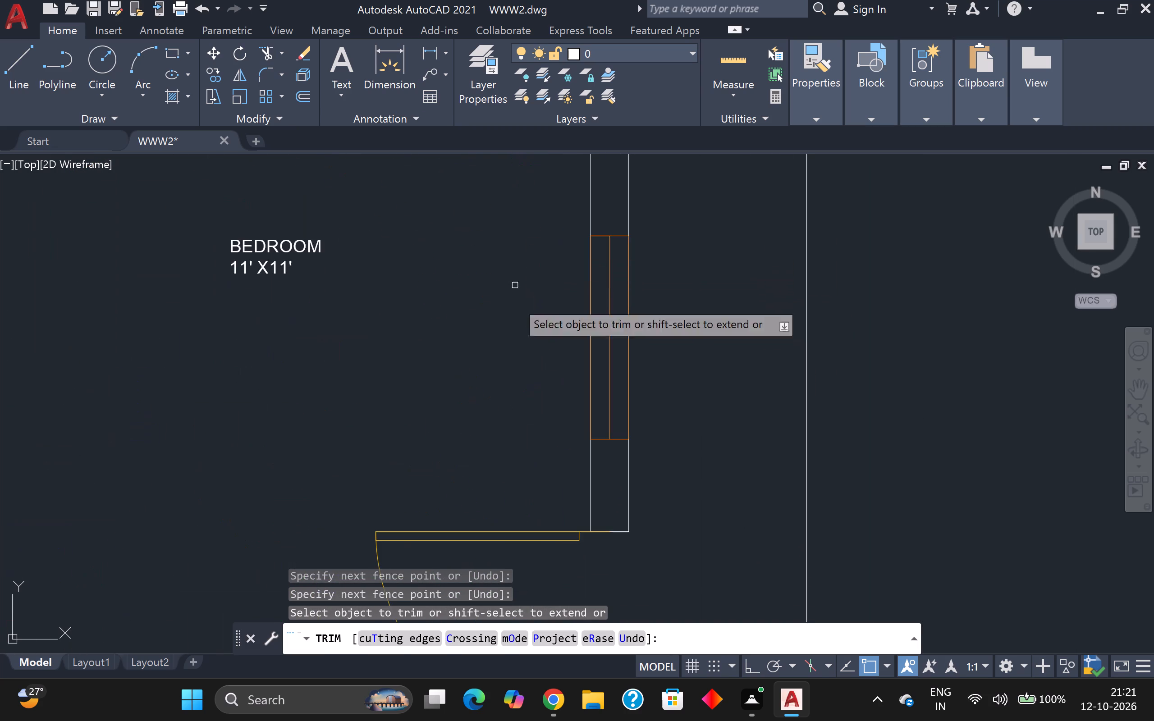
middle_click_drag(515, 345, 479, 648)
scroll(545, 467, "up", 2)
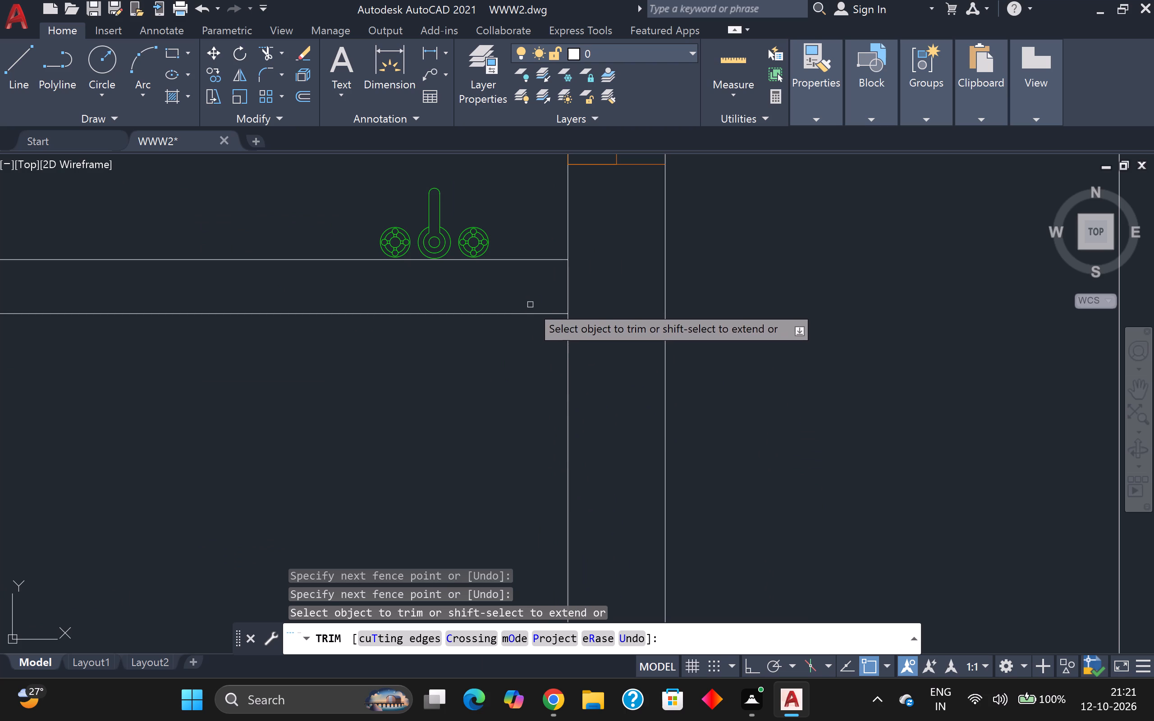
left_click(564, 283)
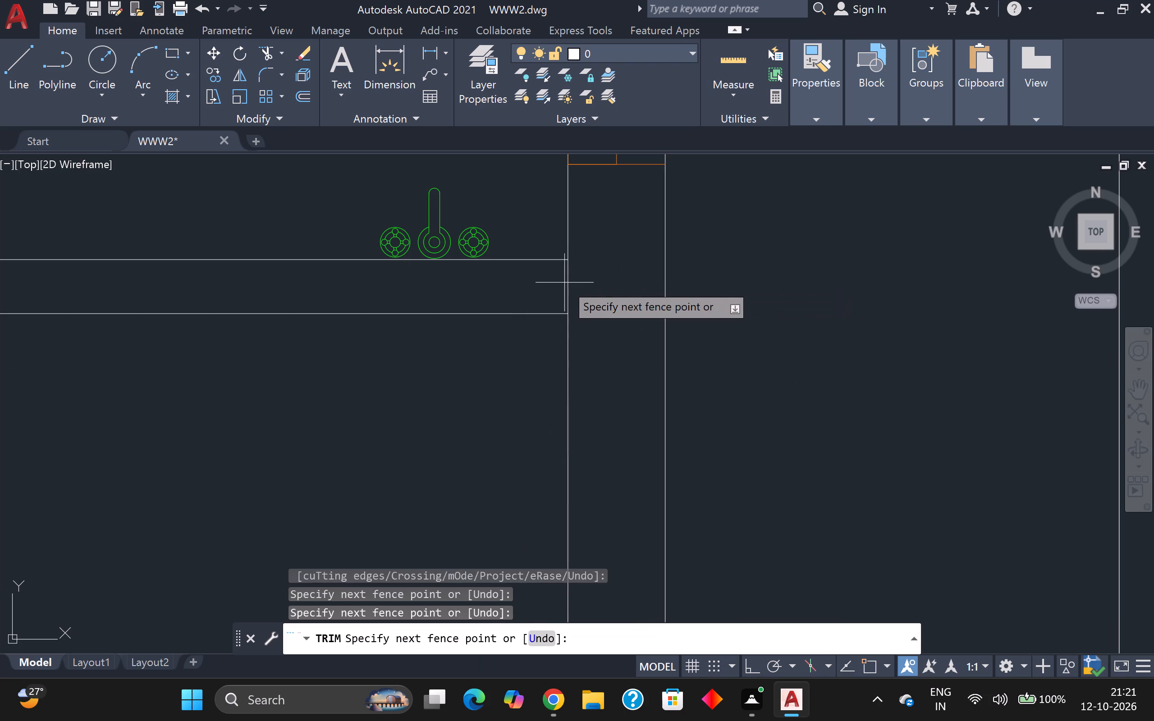
left_click(572, 284)
Trim the east wall's inner line where the bottom unit's bathroom south wall meets it.
scroll(572, 284, "down", 3)
middle_click_drag(572, 285, 587, 479)
scroll(576, 389, "down", 1)
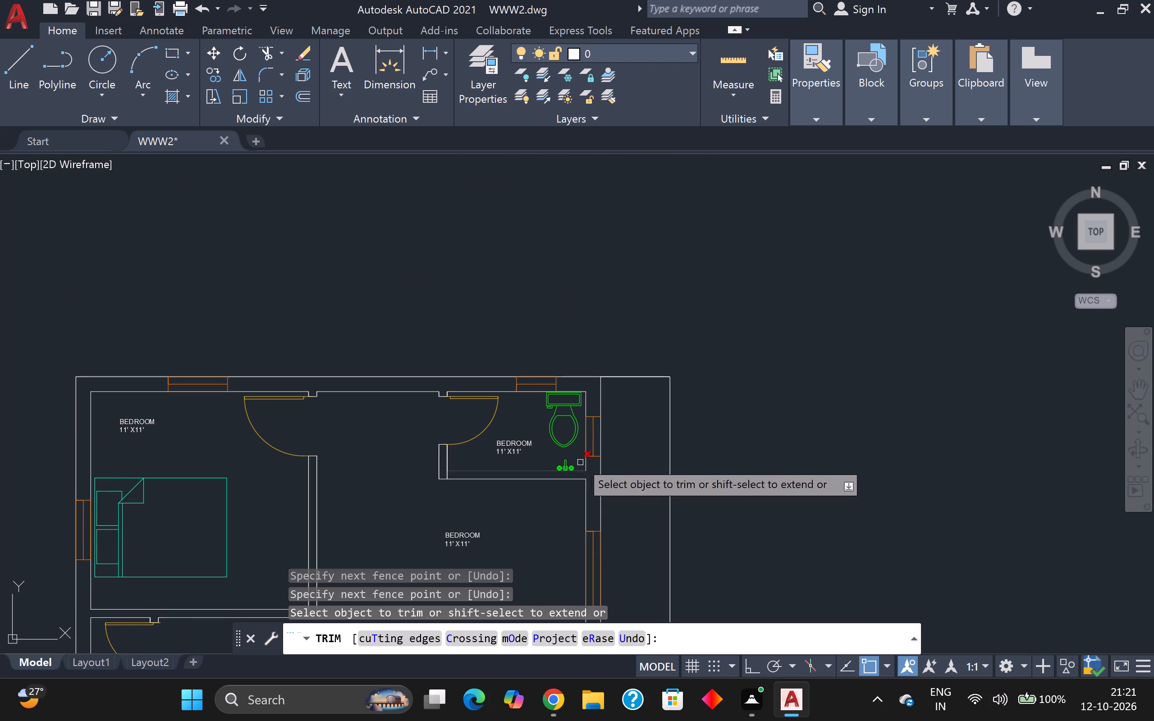
middle_click_drag(548, 467, 618, 166)
middle_click_drag(499, 352, 586, 183)
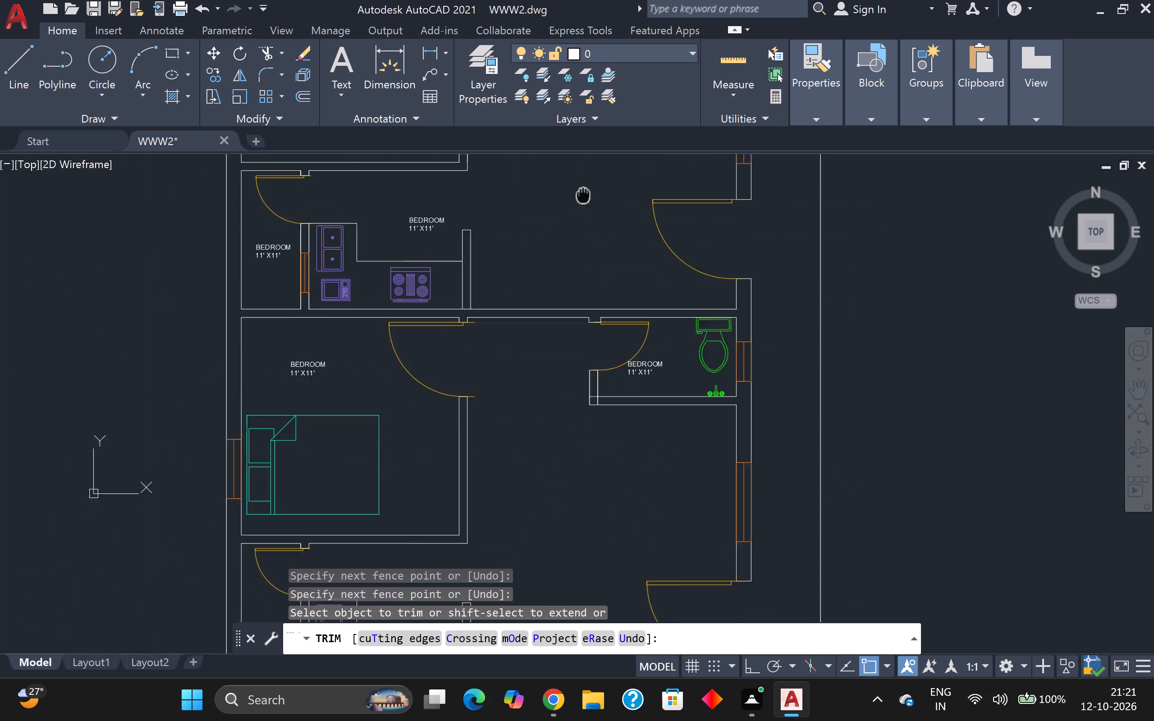
middle_click_drag(586, 183, 594, 143)
scroll(594, 143, "up", 1)
middle_click_drag(586, 340, 539, 47)
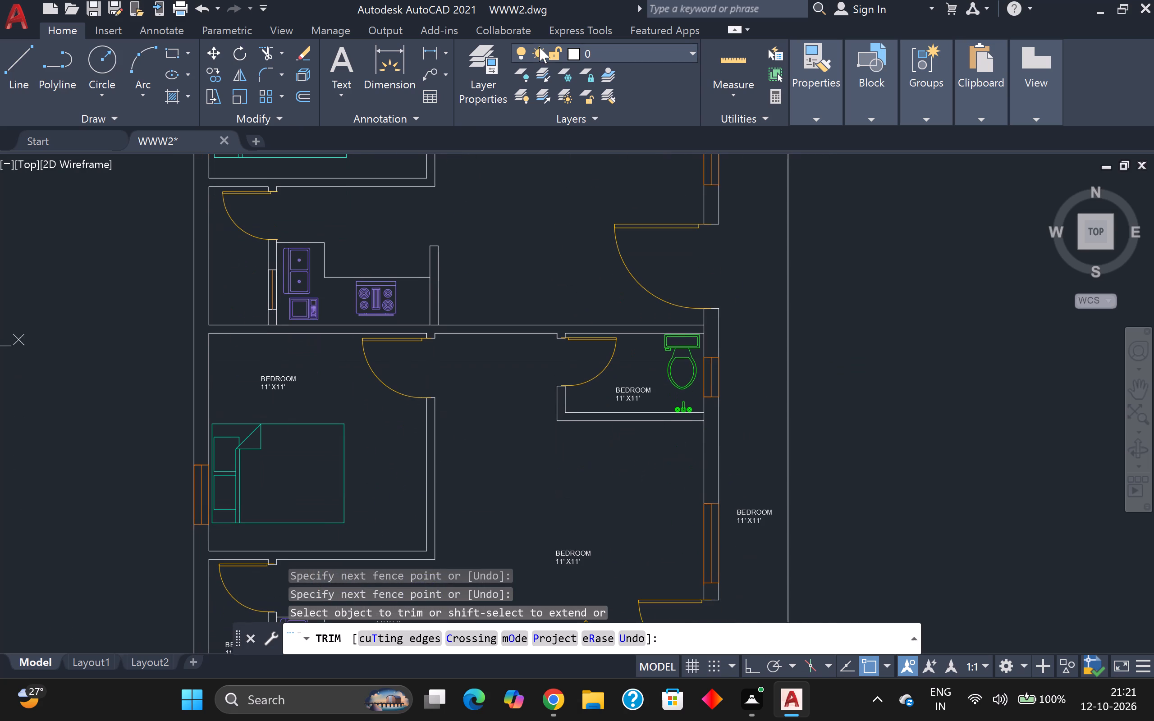
scroll(706, 379, "up", 1)
middle_click_drag(698, 353, 687, 193)
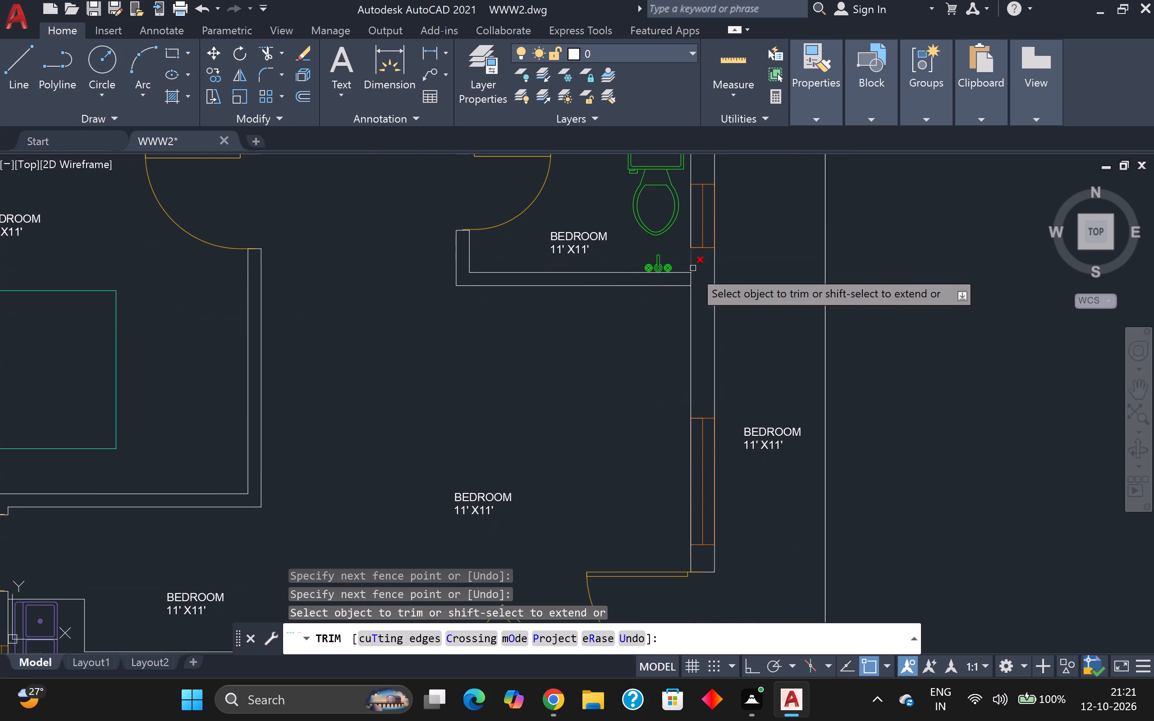
scroll(700, 286, "up", 2)
left_click(673, 271)
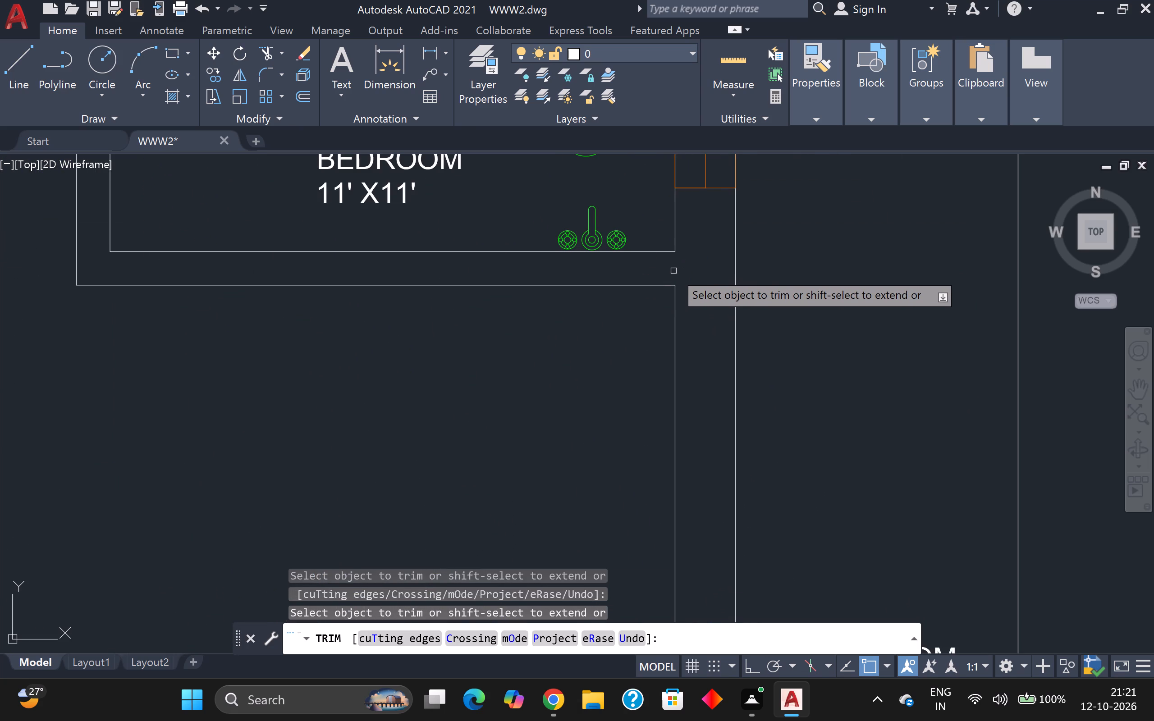
key("Escape")
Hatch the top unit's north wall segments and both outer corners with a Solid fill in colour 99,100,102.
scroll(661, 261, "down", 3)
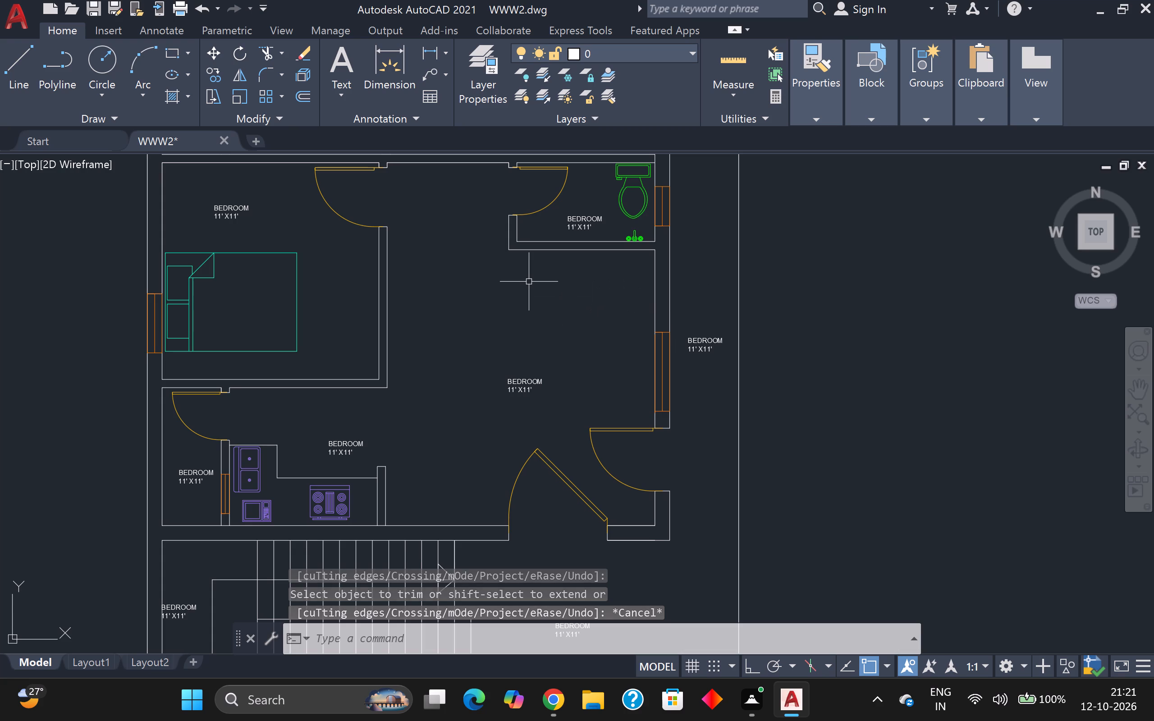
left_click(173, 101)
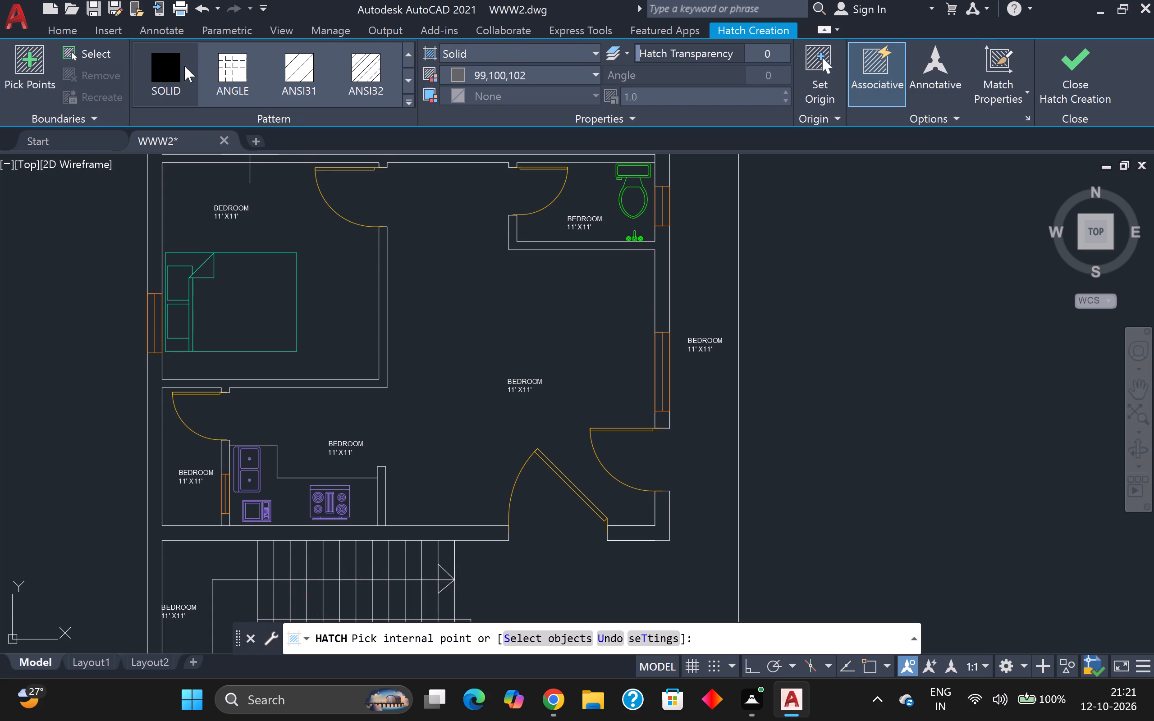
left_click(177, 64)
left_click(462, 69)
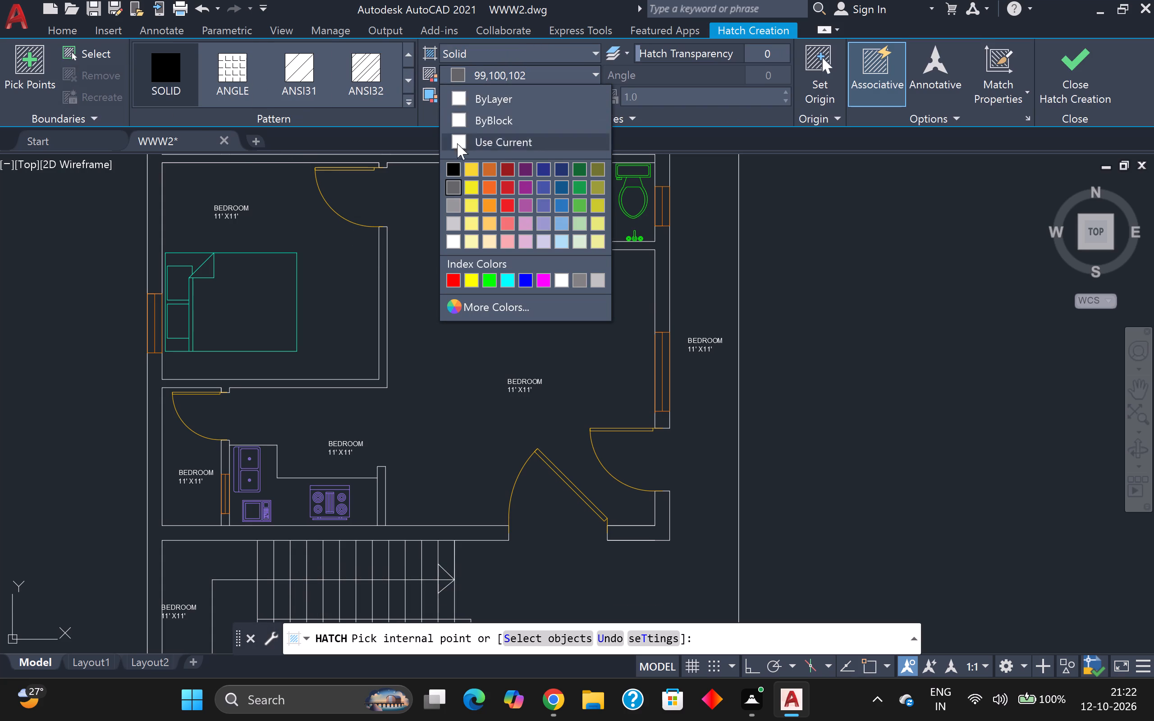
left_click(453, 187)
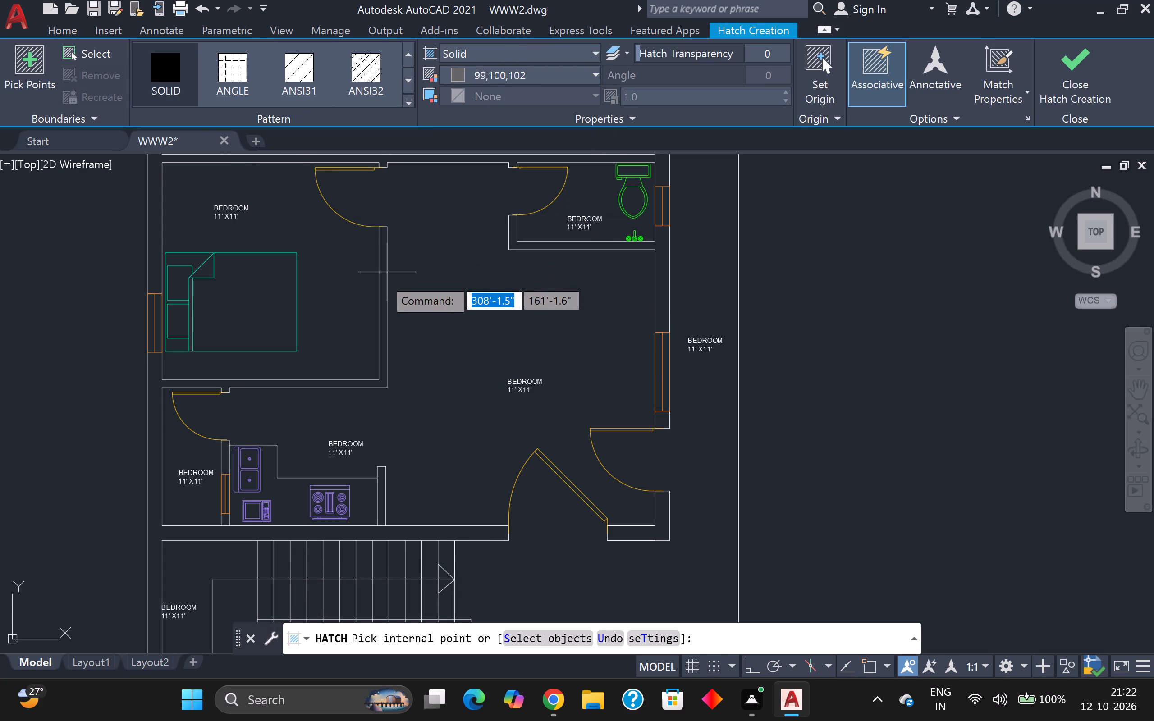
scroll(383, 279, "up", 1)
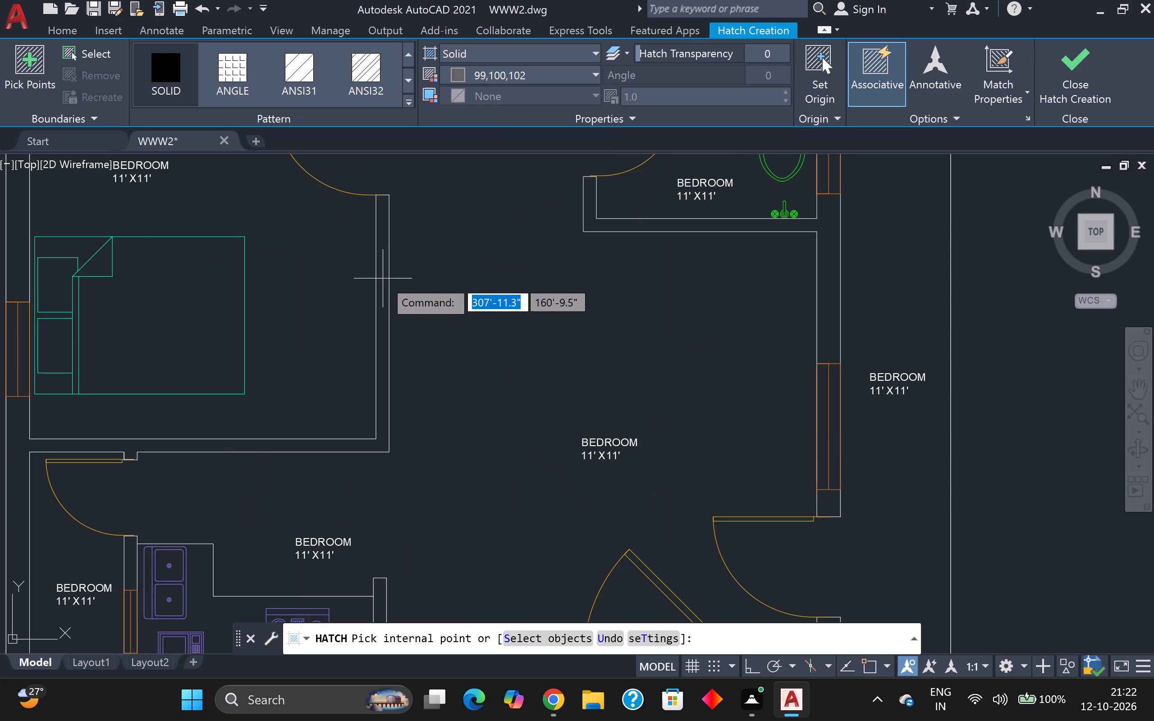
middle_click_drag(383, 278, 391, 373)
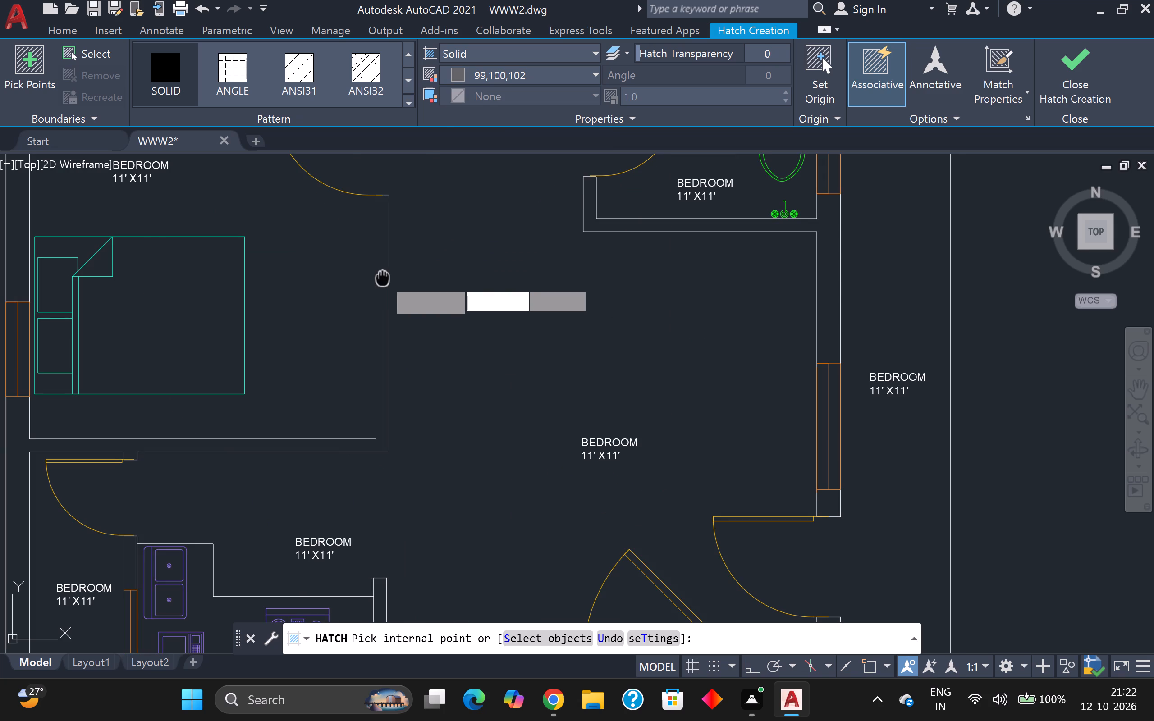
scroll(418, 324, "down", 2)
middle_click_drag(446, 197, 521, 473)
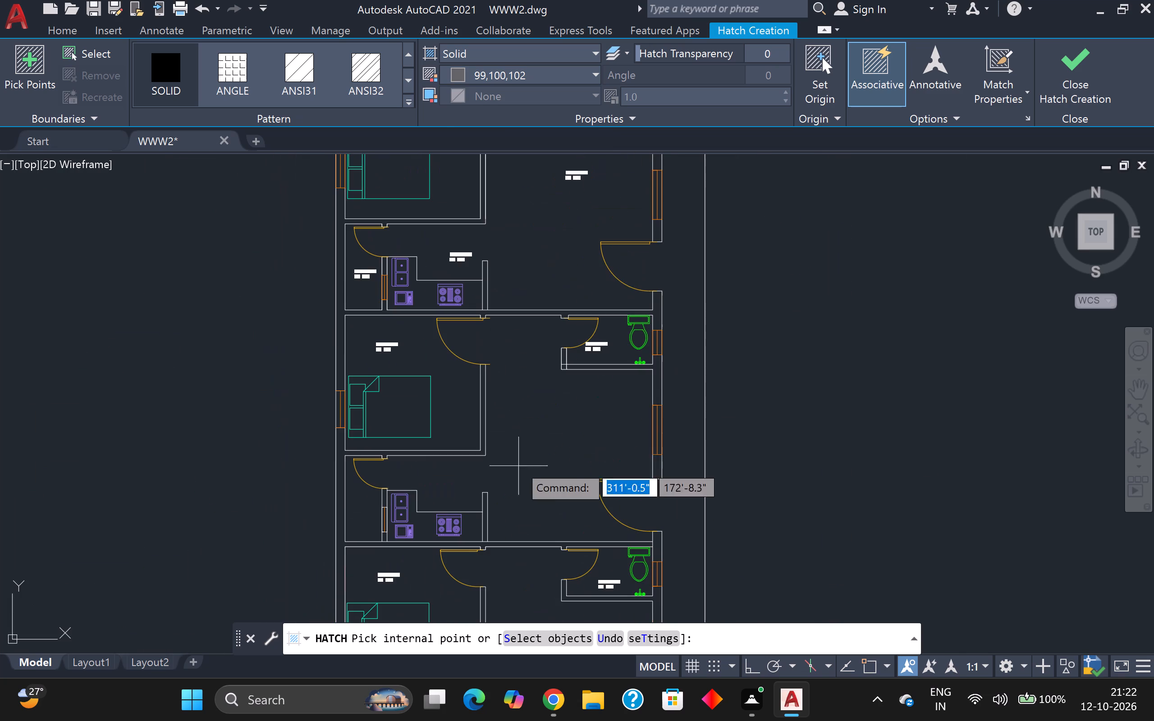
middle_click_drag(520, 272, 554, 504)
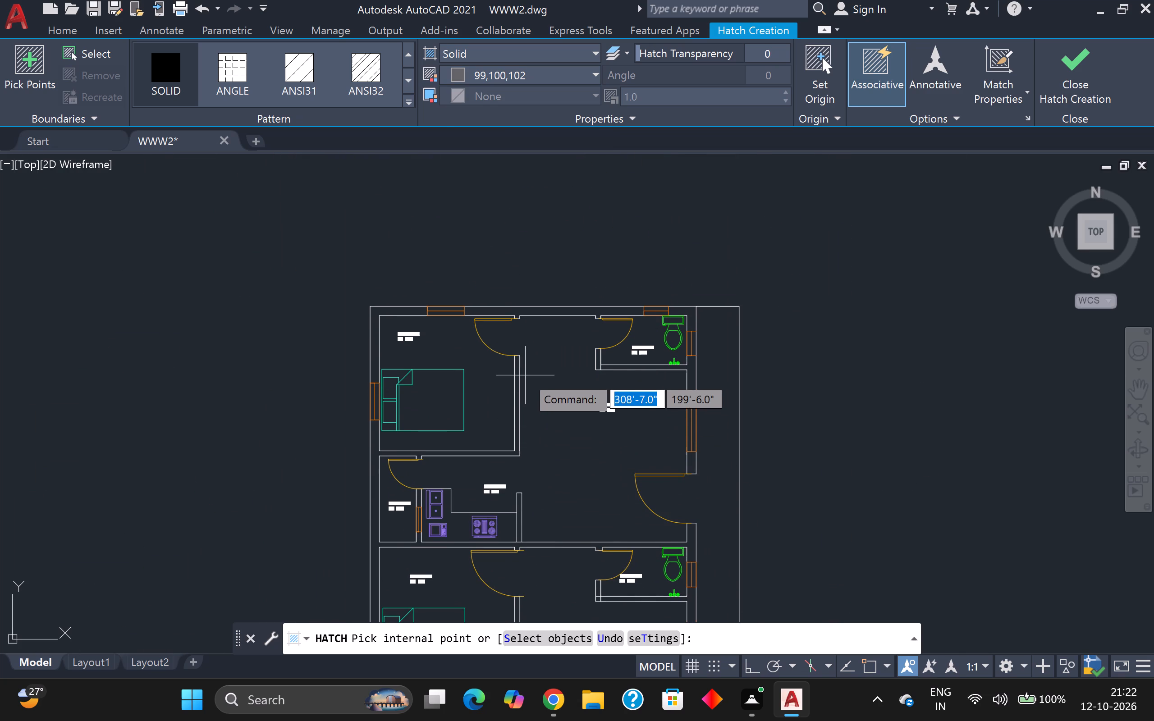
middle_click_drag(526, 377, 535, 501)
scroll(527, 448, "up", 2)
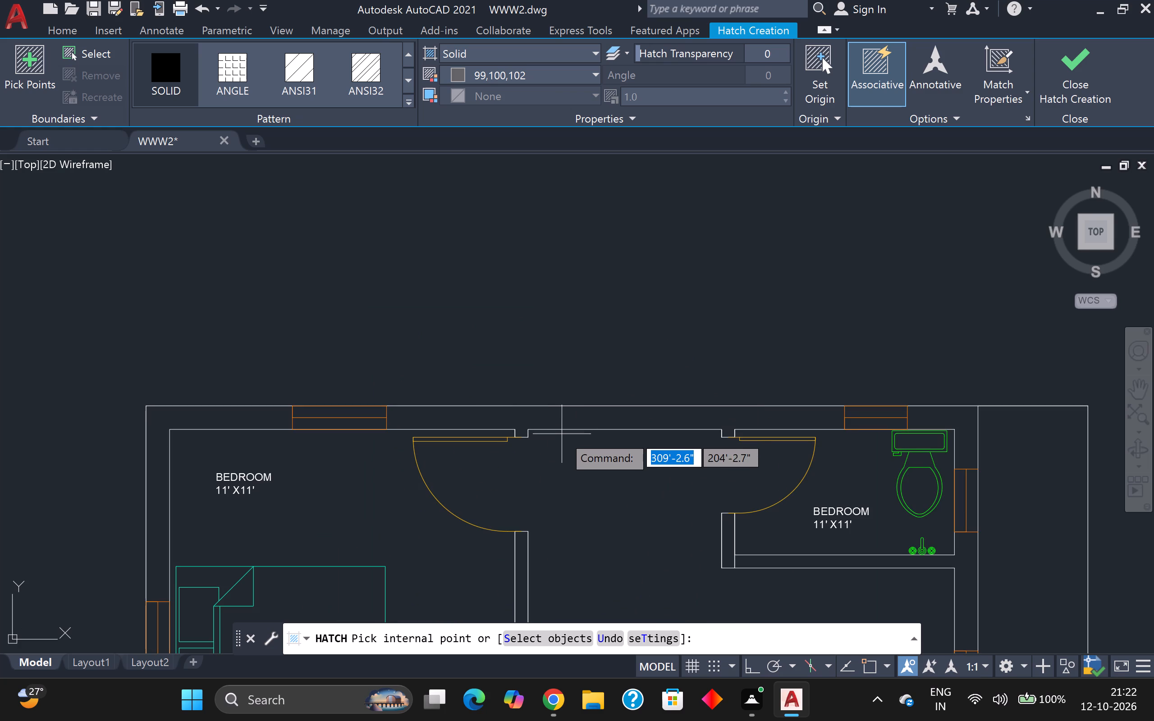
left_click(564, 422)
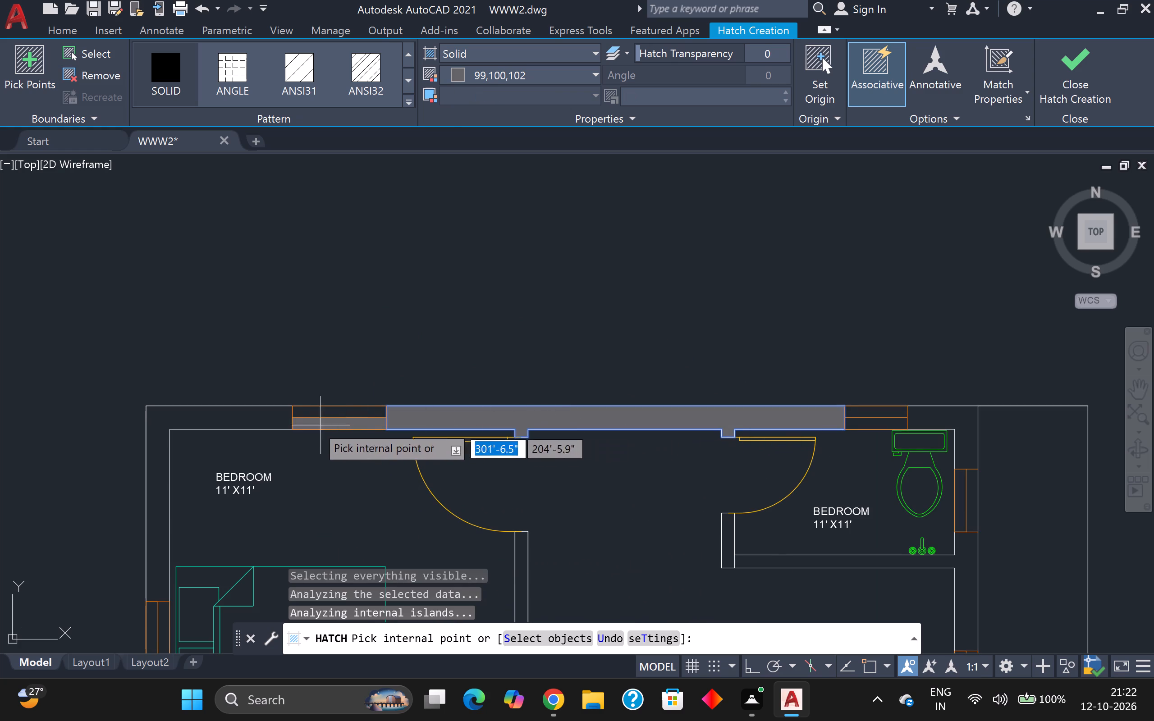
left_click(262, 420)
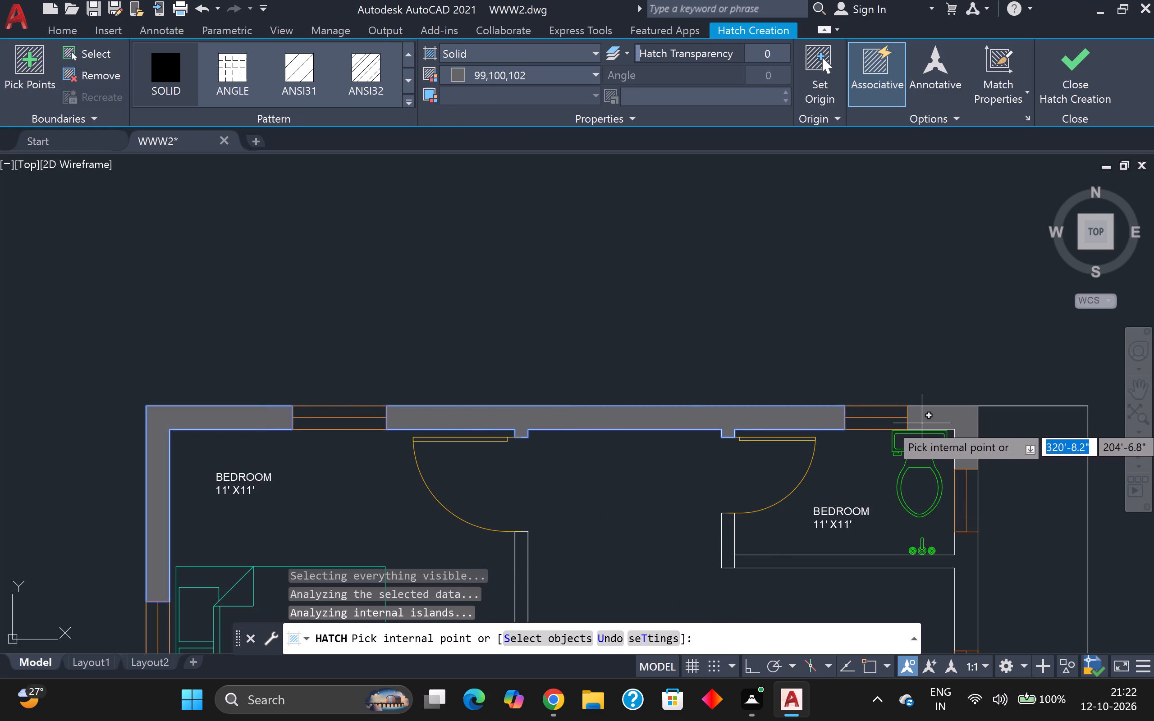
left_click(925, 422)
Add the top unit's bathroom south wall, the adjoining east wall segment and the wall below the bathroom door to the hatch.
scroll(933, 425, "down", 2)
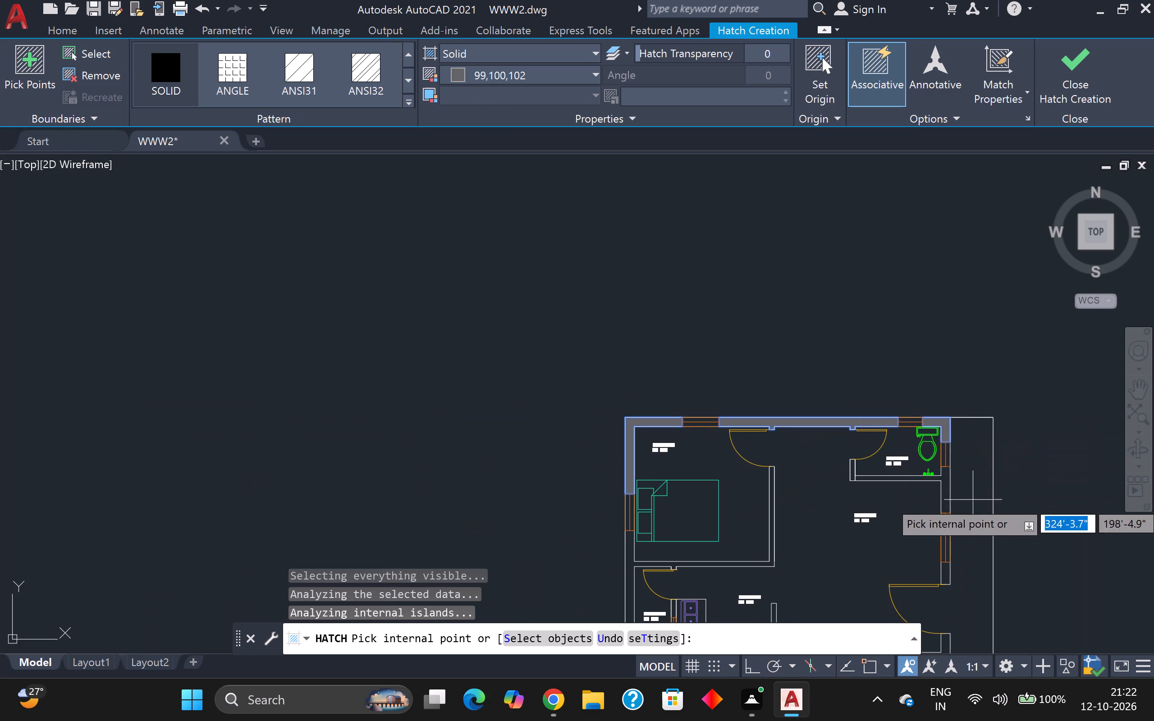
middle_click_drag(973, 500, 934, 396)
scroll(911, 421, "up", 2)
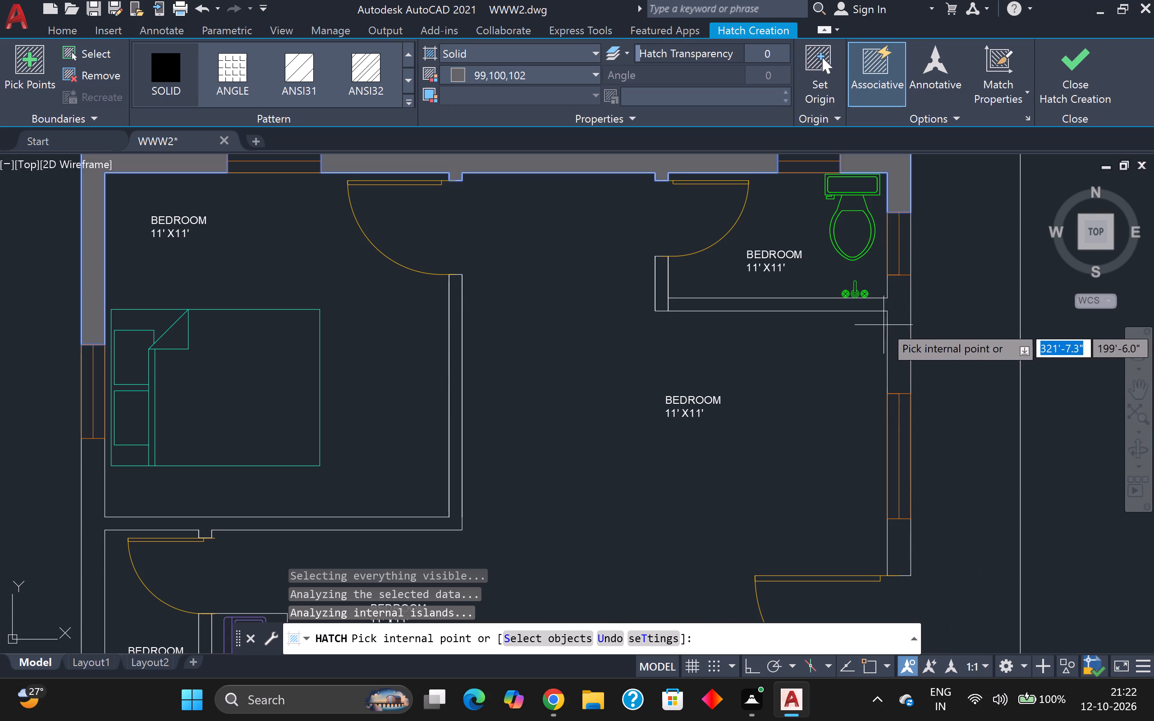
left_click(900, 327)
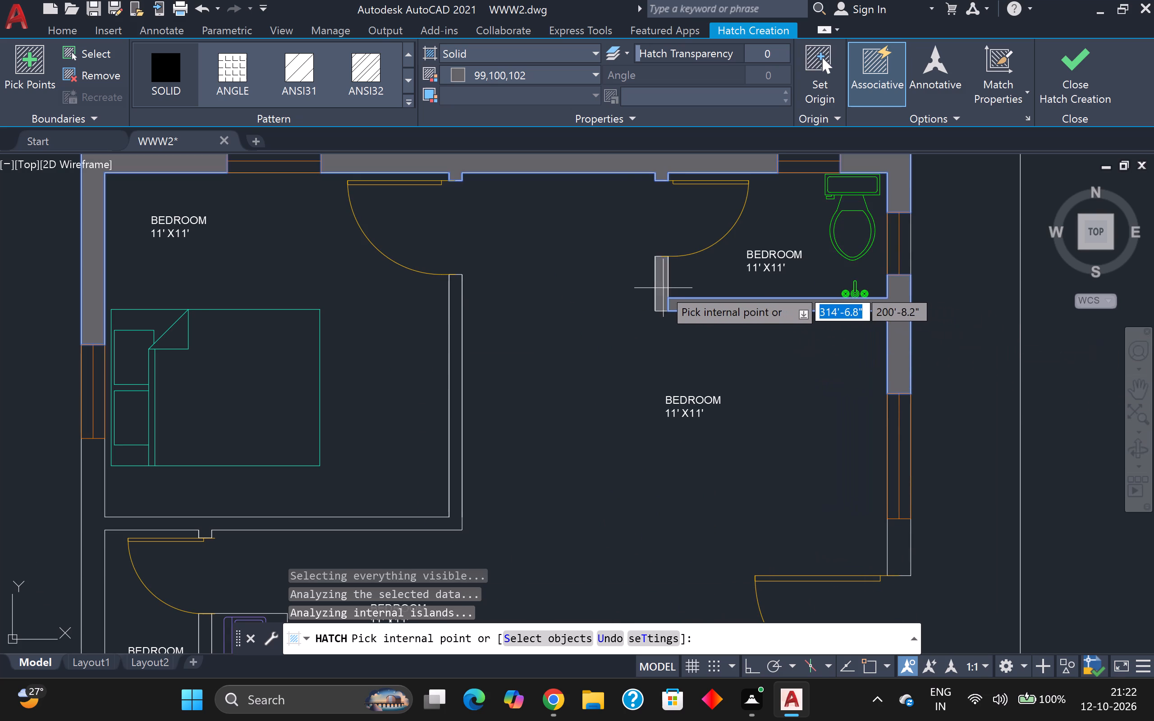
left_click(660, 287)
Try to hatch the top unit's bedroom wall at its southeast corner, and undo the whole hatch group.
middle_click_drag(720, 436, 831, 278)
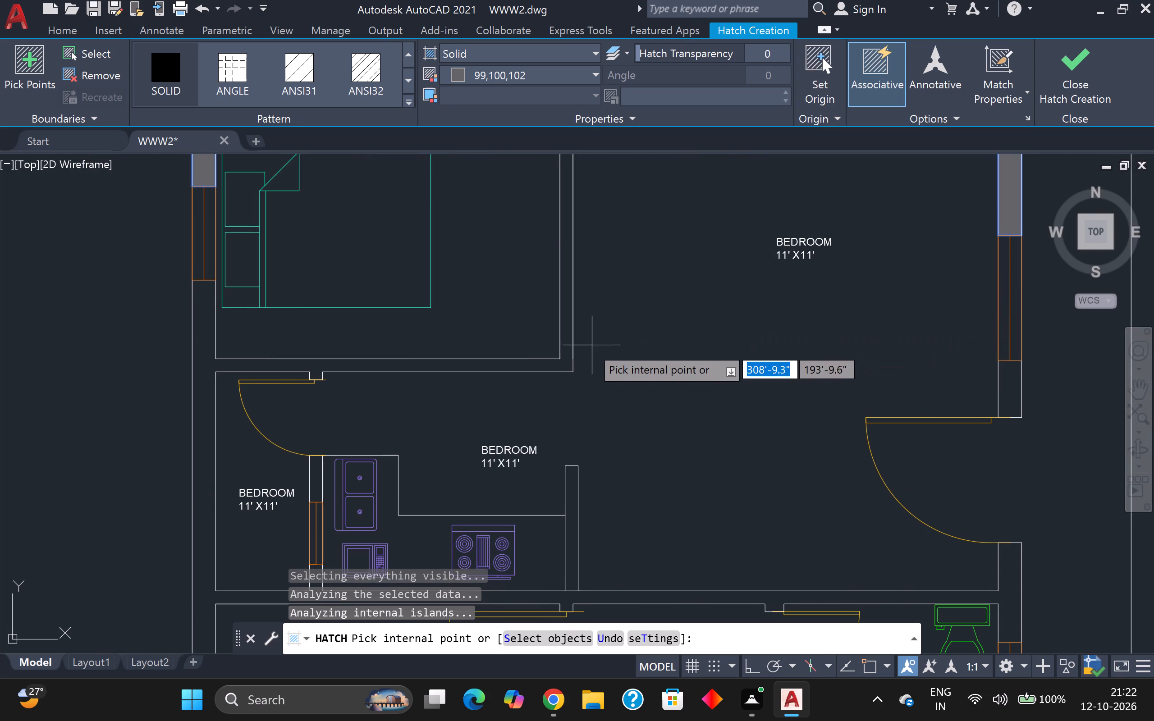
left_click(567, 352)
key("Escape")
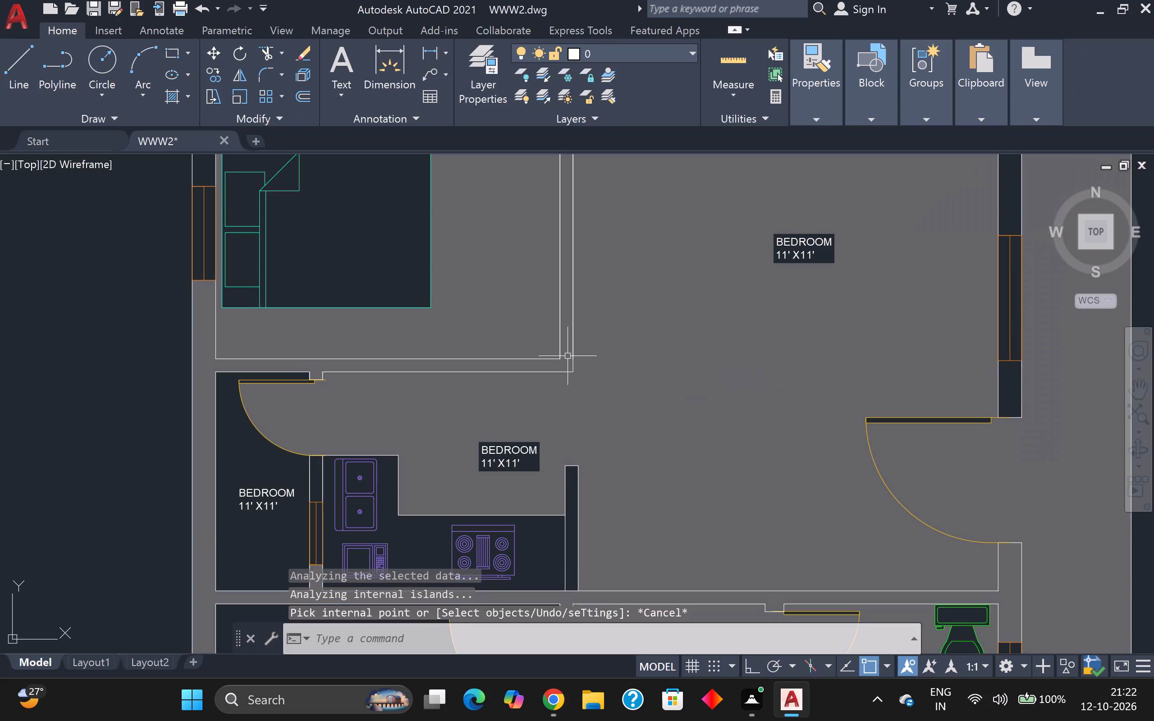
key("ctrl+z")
Hatch the top unit's north wall segments and both outer corners with a Solid fill in colour 99,100,102.
scroll(568, 355, "down", 1)
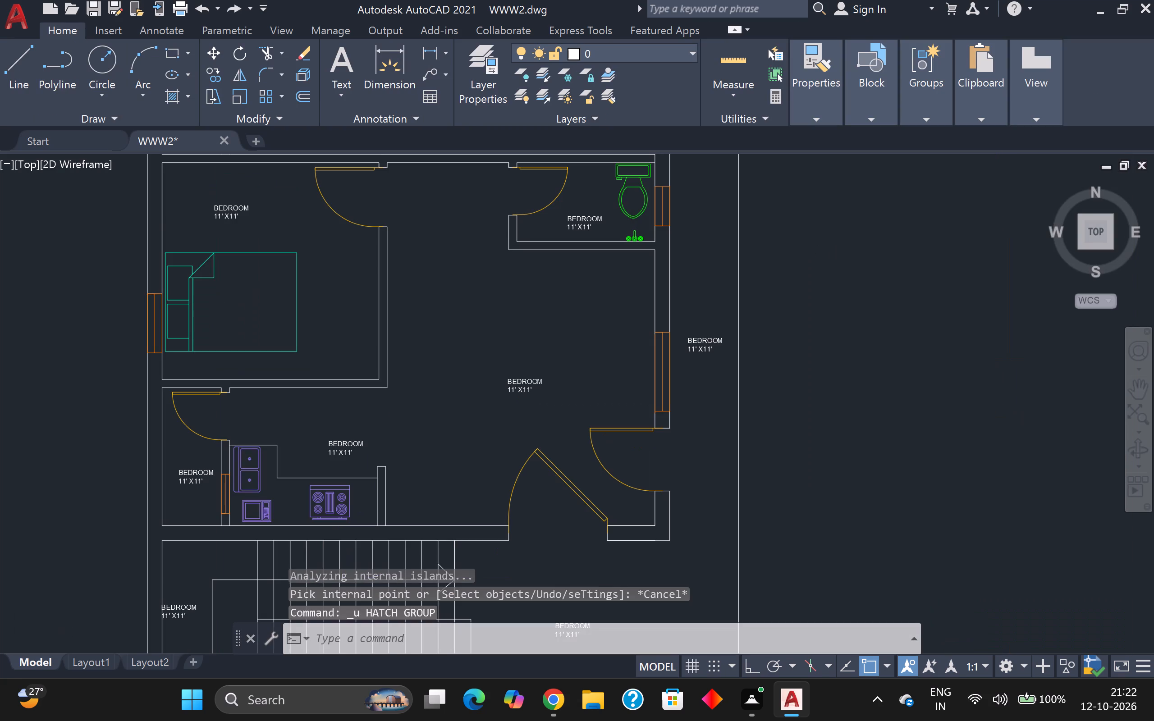
scroll(568, 355, "down", 1)
middle_click_drag(568, 355, 577, 399)
scroll(615, 287, "down", 1)
middle_click_drag(620, 306, 639, 403)
scroll(620, 306, "down", 1)
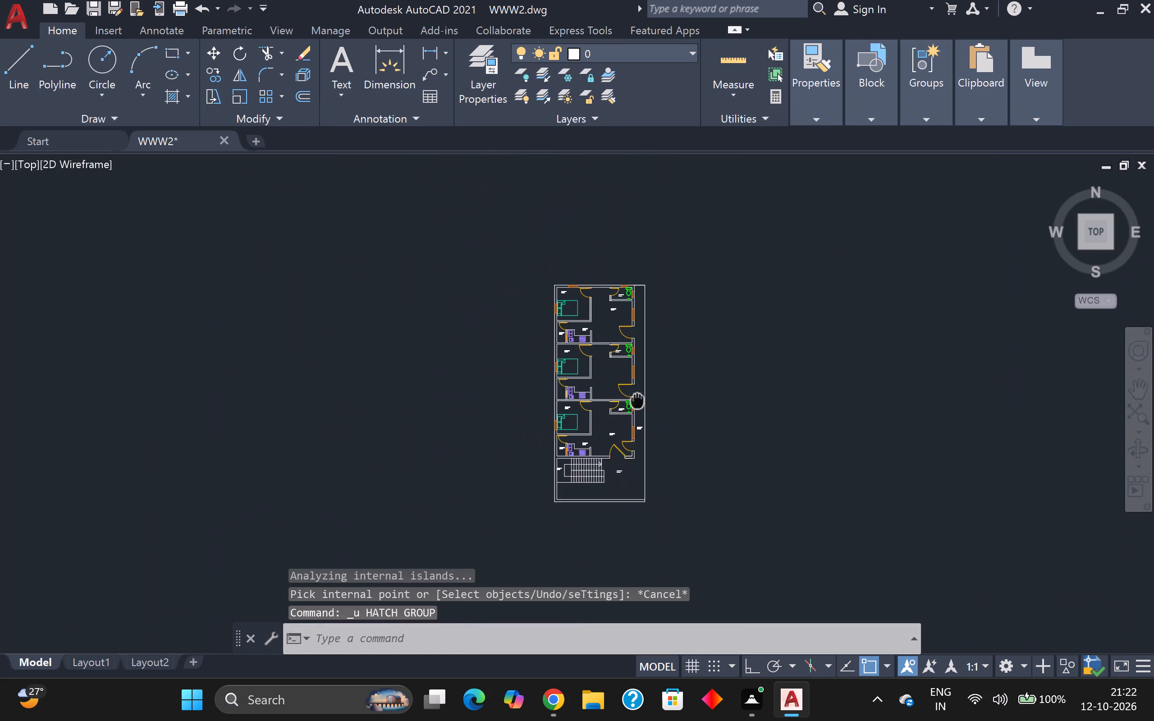
middle_click_drag(639, 403, 641, 407)
scroll(626, 291, "up", 4)
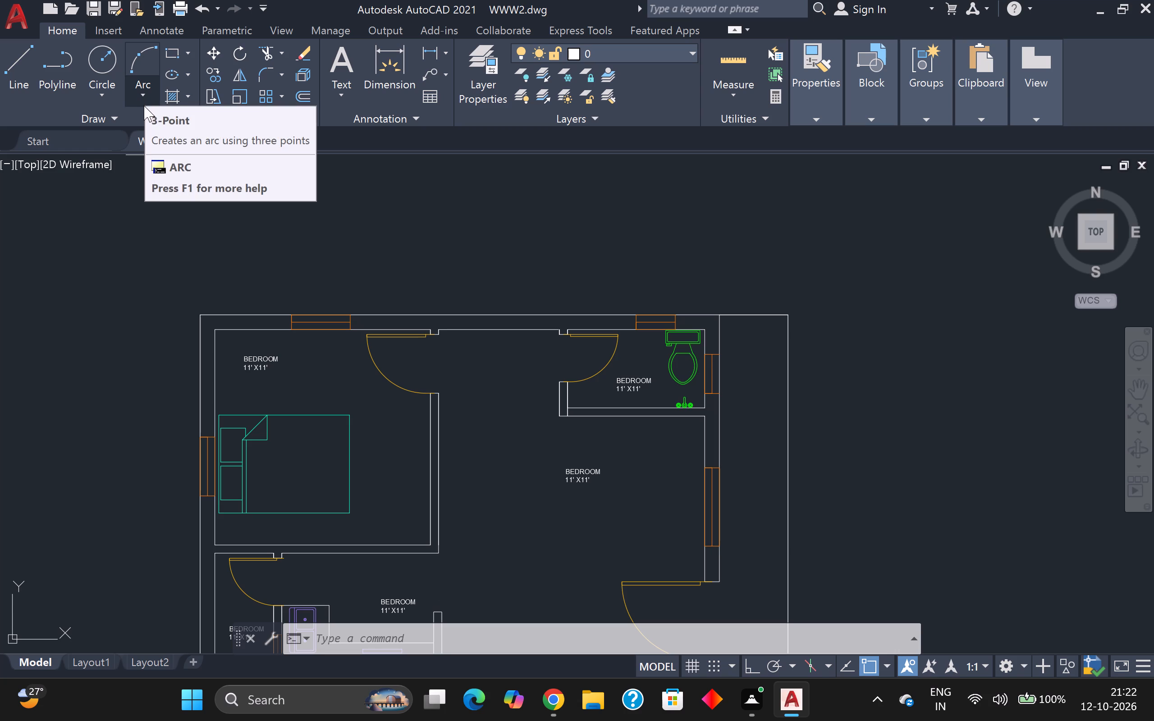
left_click(169, 89)
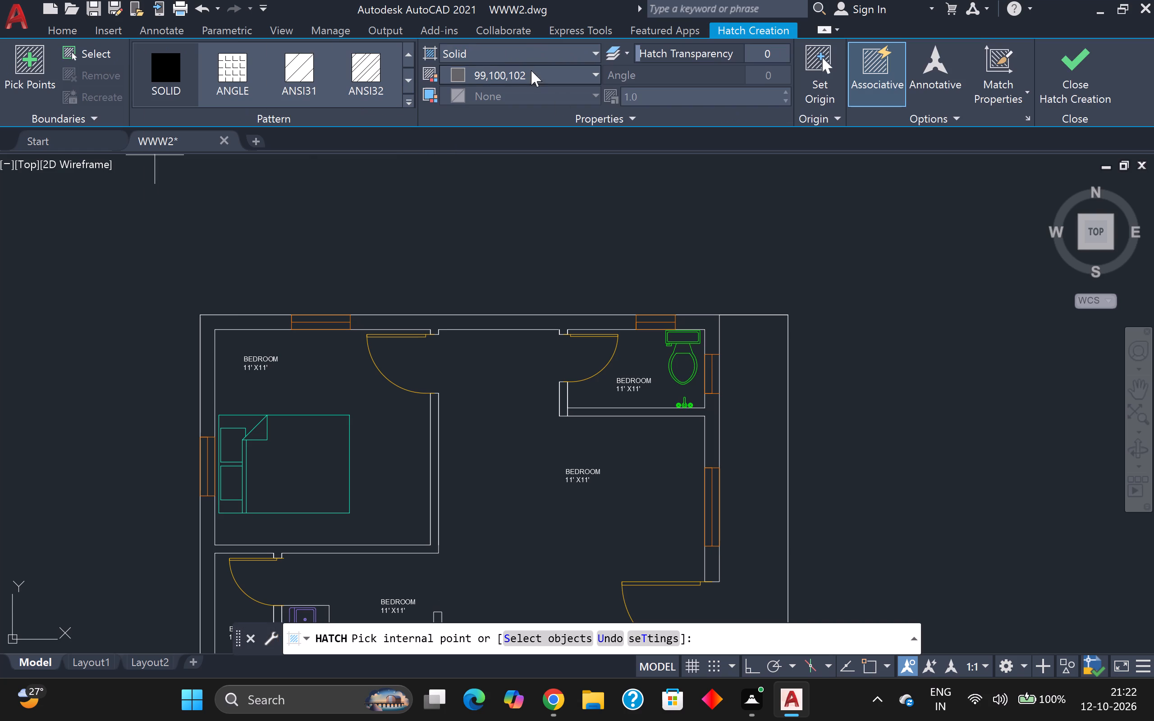
left_click(461, 72)
left_click(455, 194)
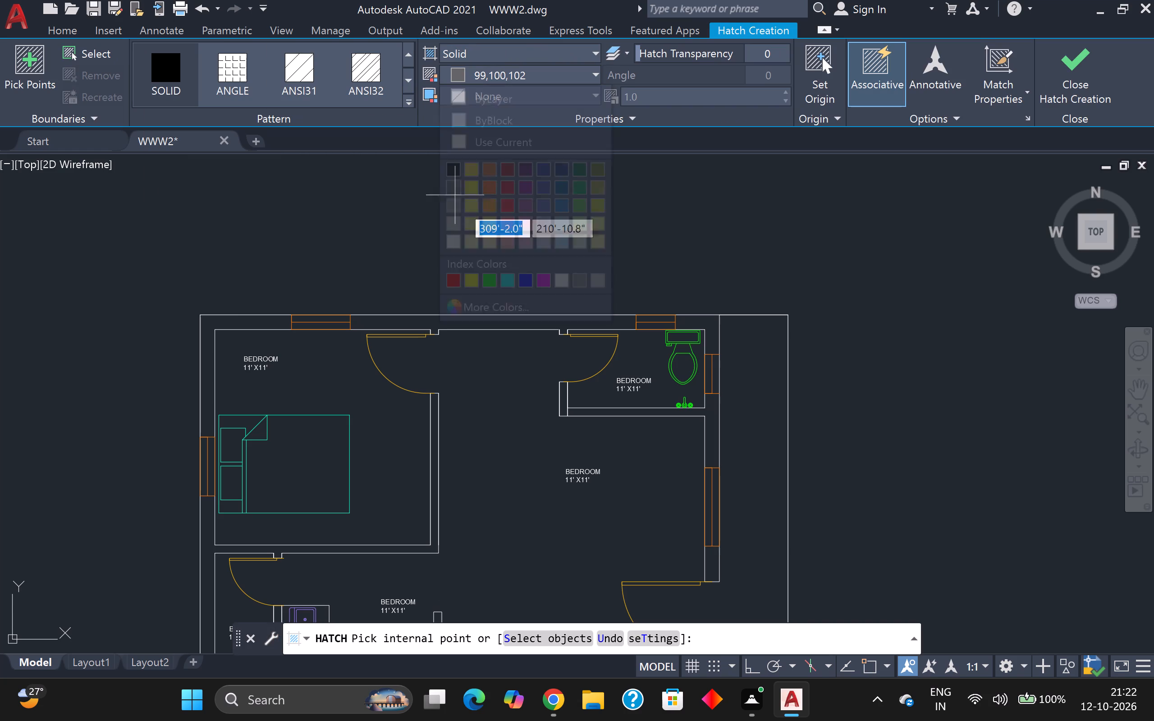
left_click(512, 320)
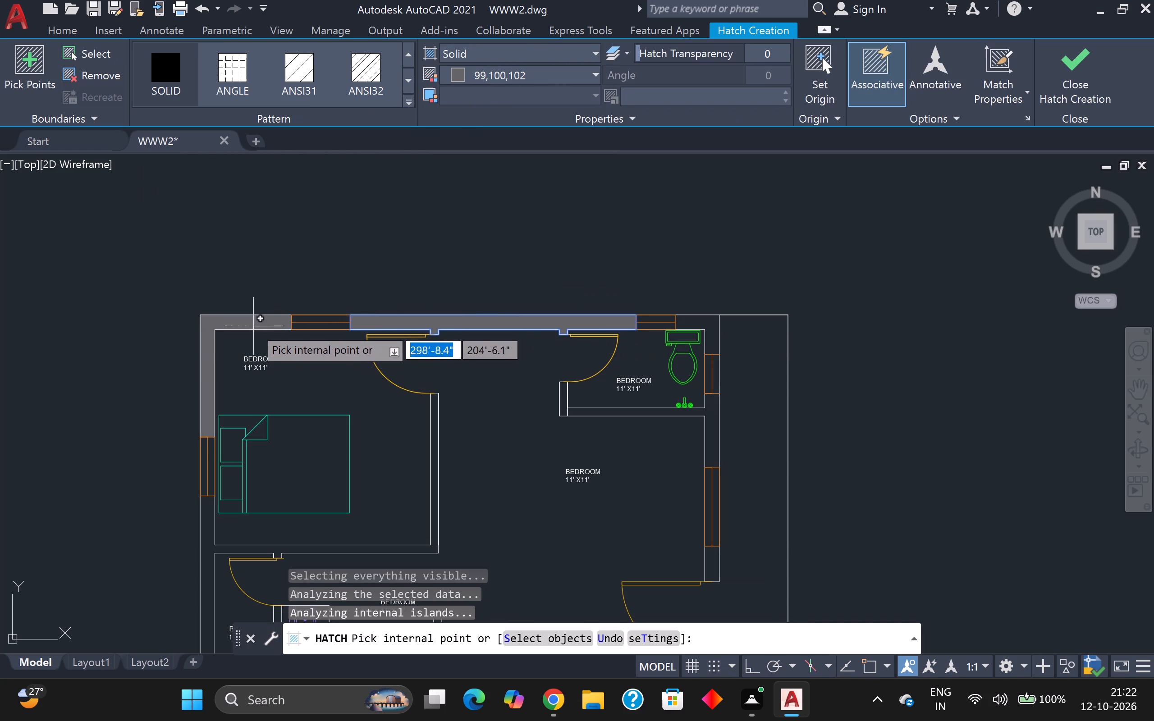
left_click_drag(253, 323, 257, 322)
left_click(712, 329)
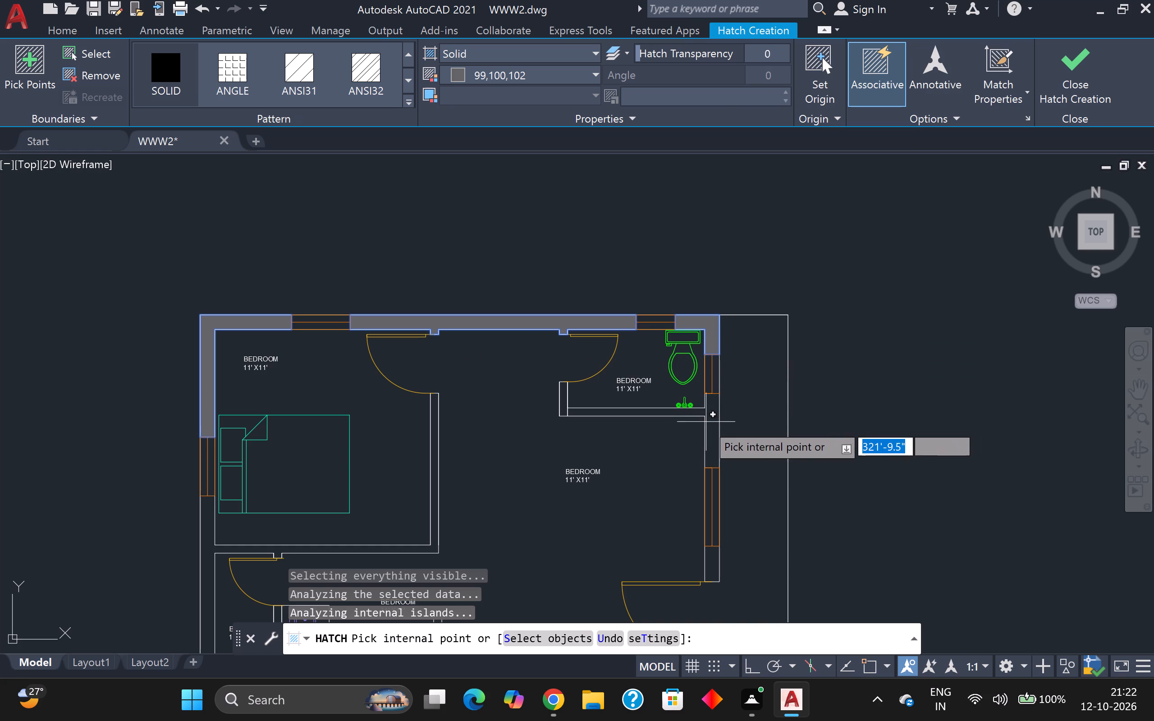
Add the top unit's bathroom south wall, the adjoining east wall segment and the wall below the bathroom door to the hatch.
left_click(705, 423)
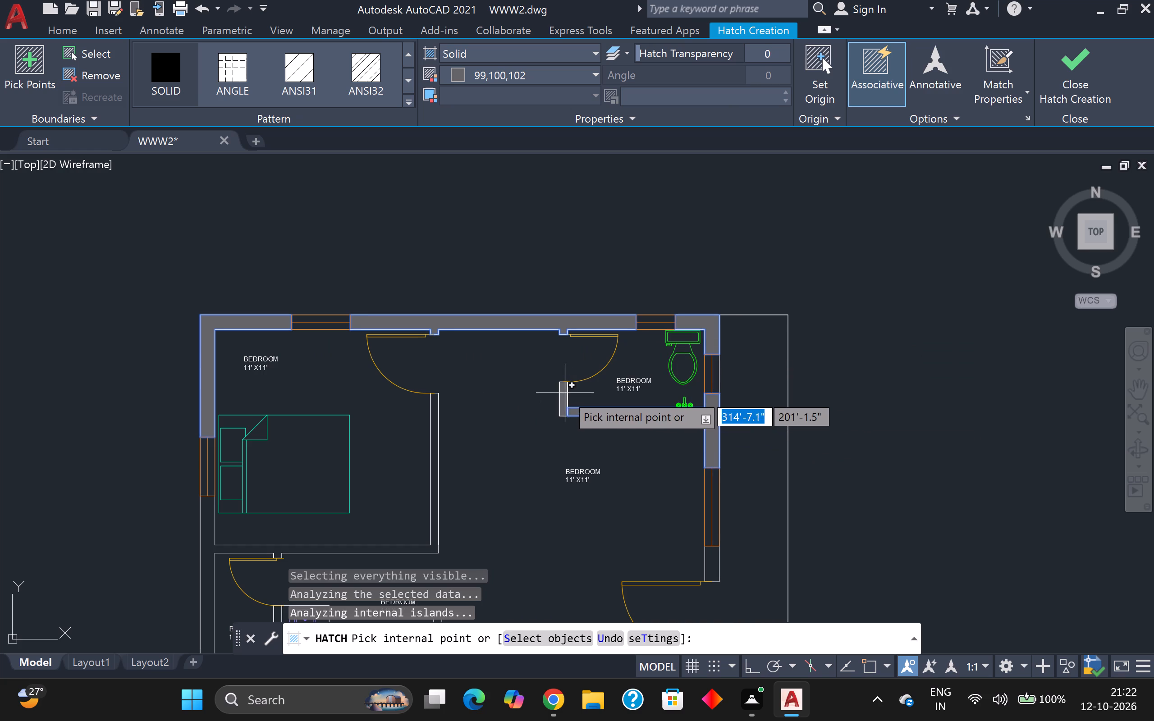
left_click(565, 393)
middle_click_drag(527, 406, 630, 291)
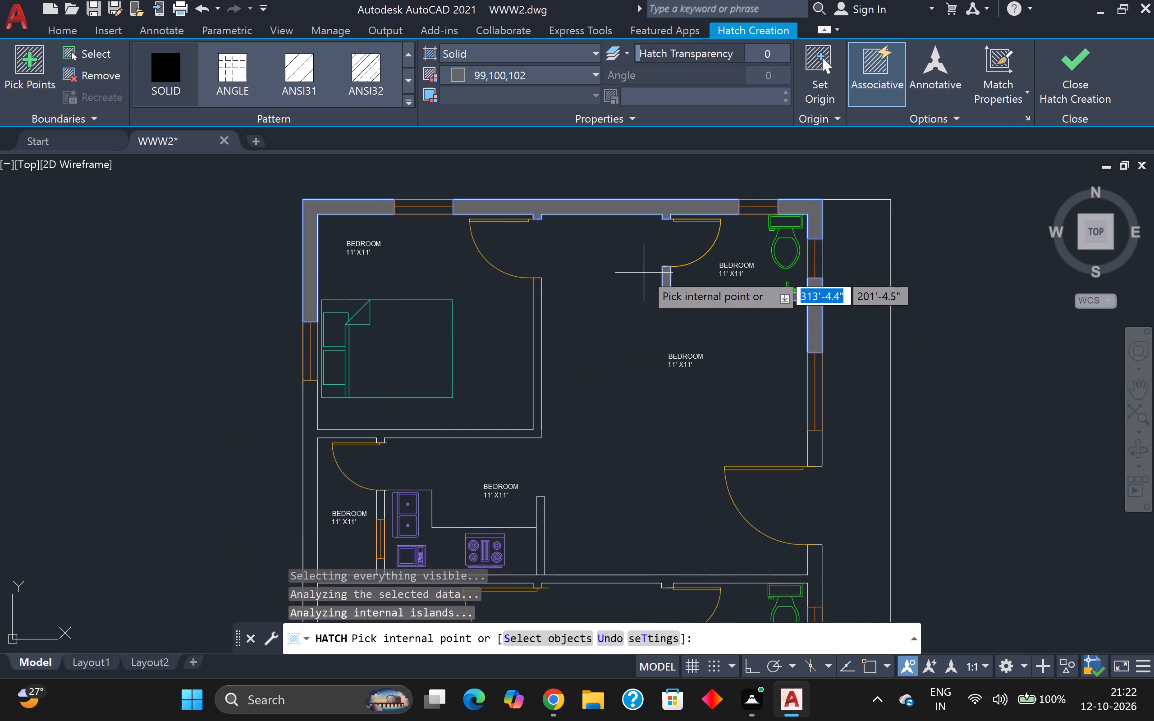
key("Escape")
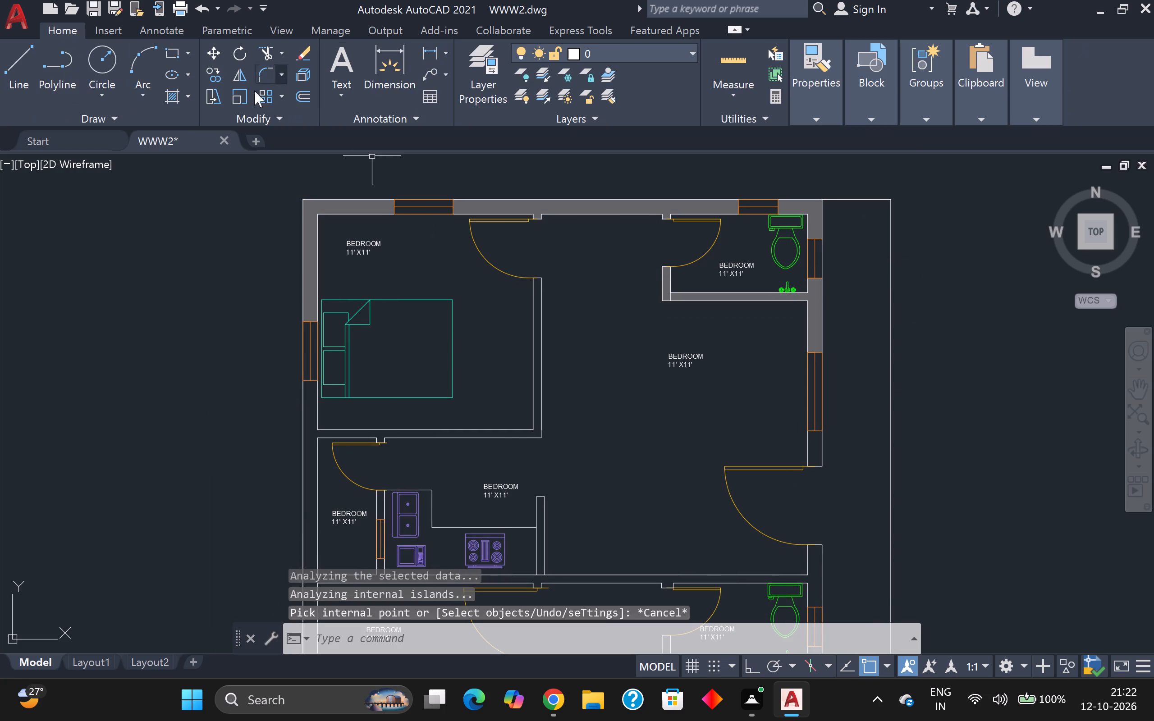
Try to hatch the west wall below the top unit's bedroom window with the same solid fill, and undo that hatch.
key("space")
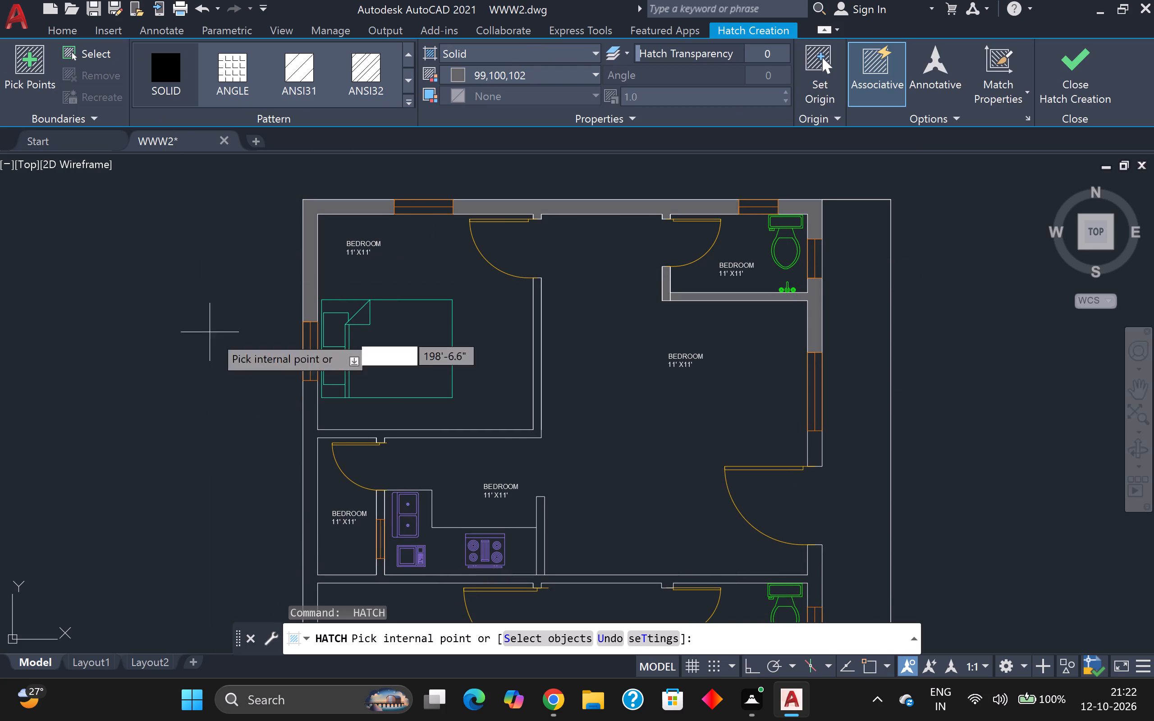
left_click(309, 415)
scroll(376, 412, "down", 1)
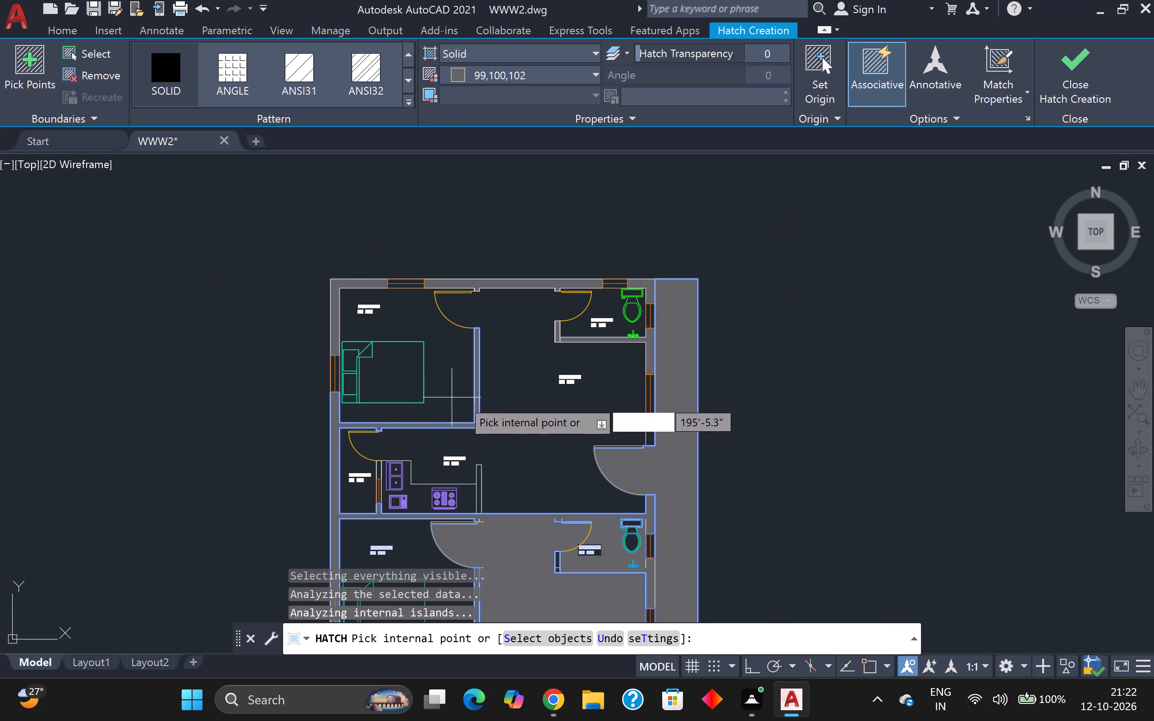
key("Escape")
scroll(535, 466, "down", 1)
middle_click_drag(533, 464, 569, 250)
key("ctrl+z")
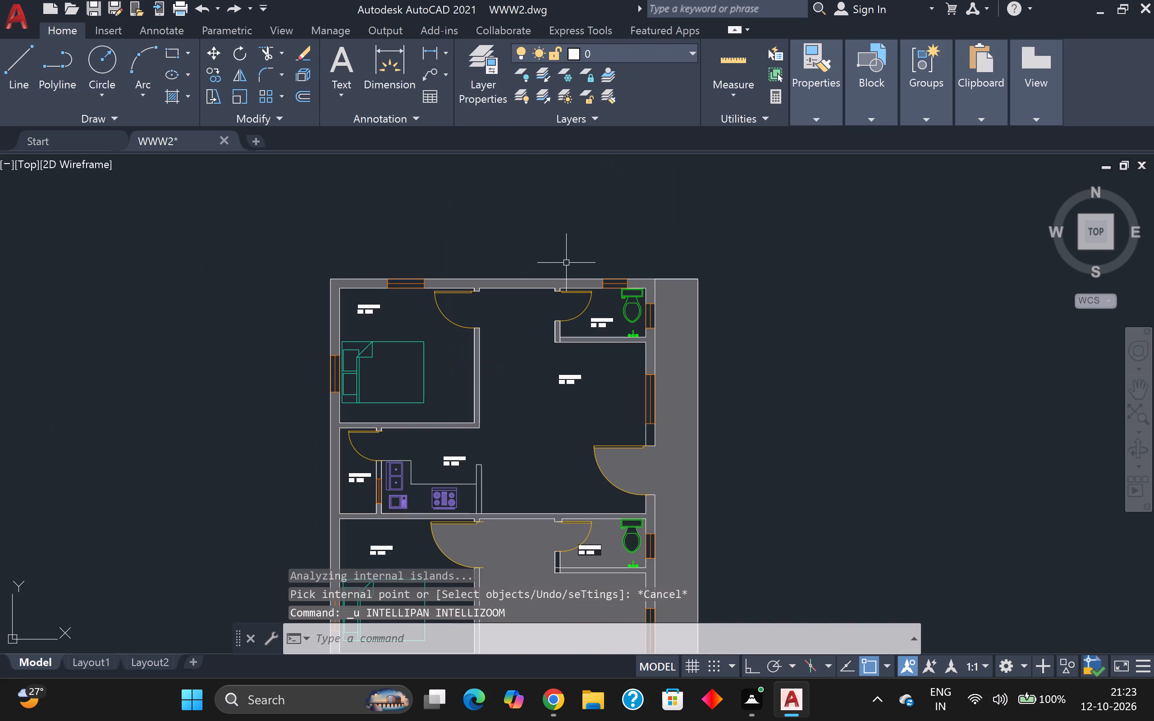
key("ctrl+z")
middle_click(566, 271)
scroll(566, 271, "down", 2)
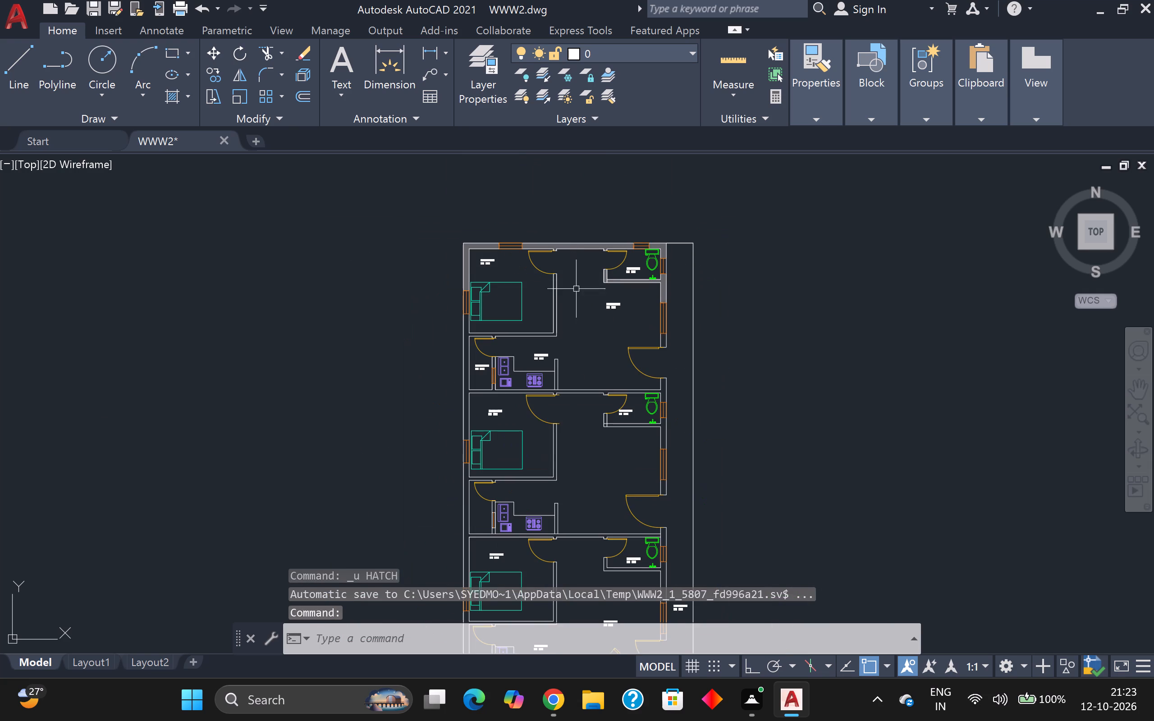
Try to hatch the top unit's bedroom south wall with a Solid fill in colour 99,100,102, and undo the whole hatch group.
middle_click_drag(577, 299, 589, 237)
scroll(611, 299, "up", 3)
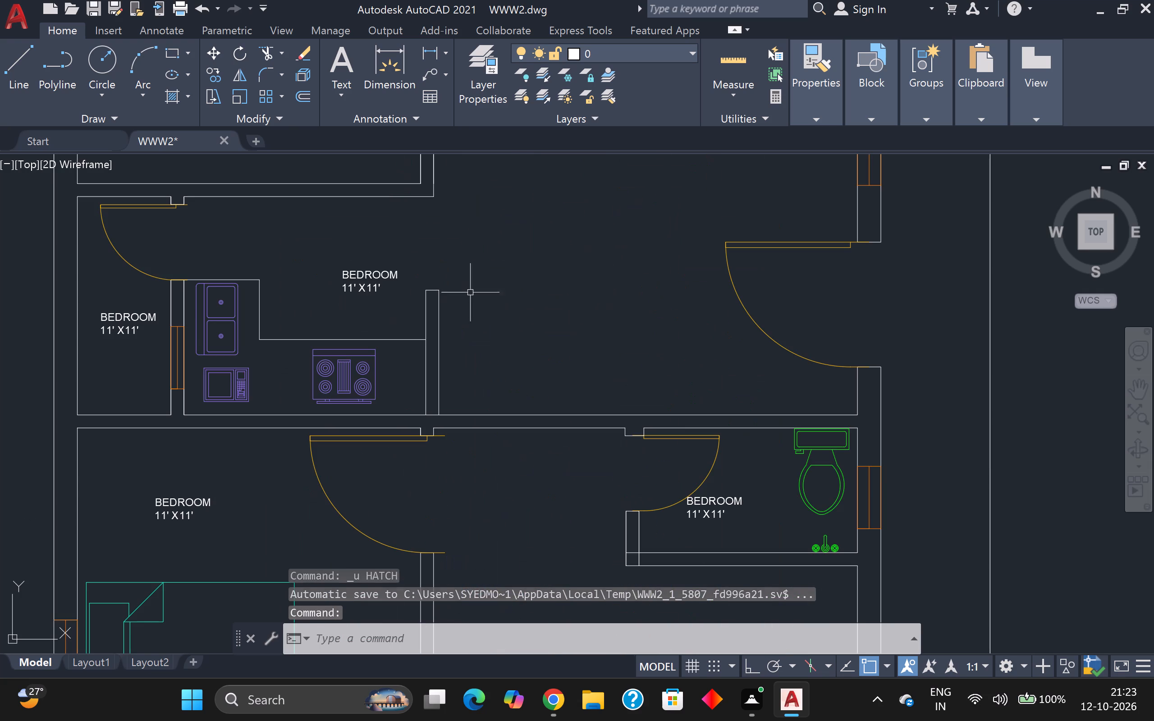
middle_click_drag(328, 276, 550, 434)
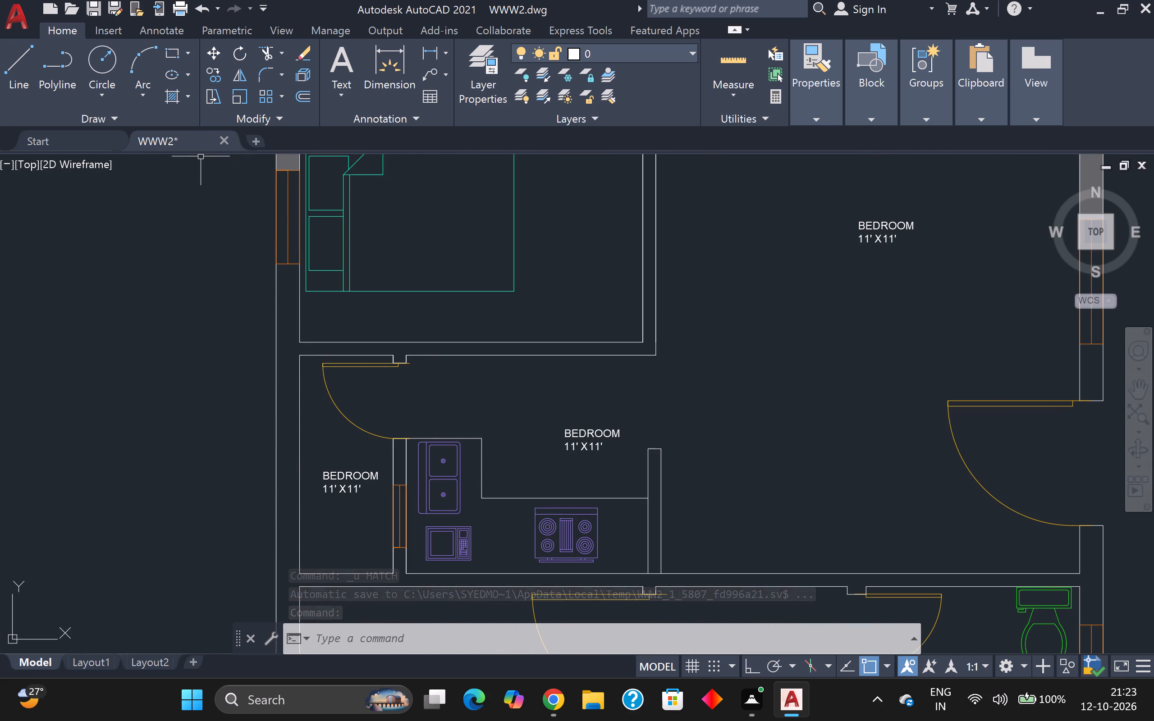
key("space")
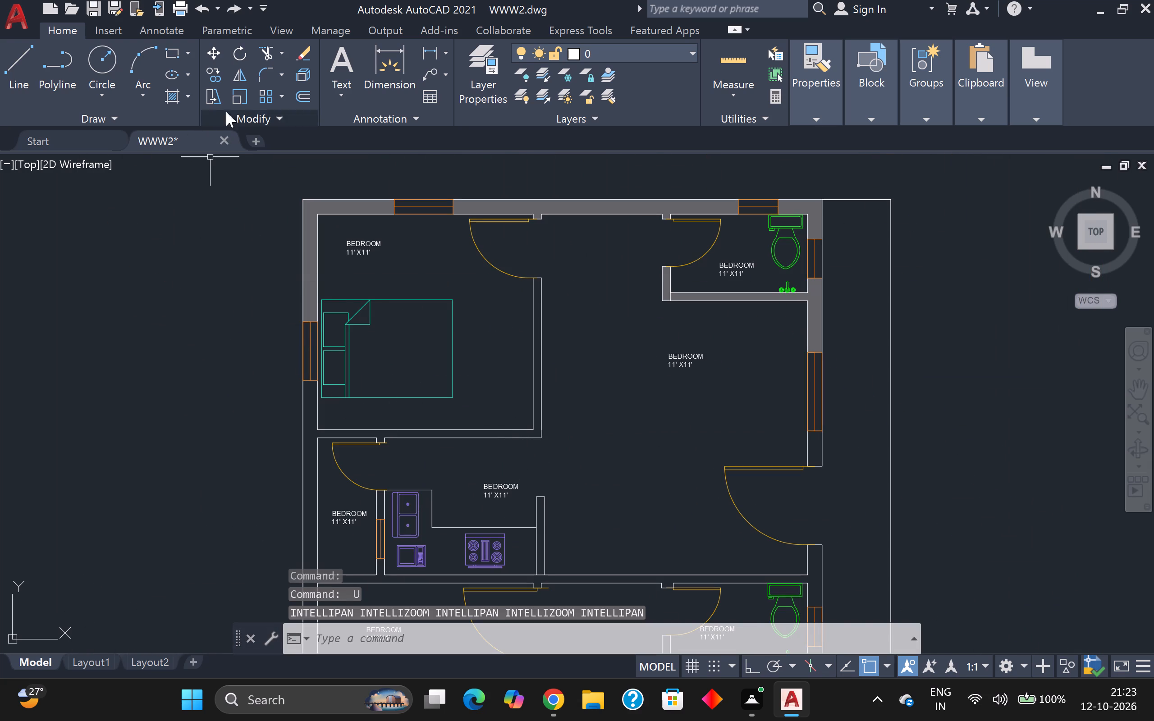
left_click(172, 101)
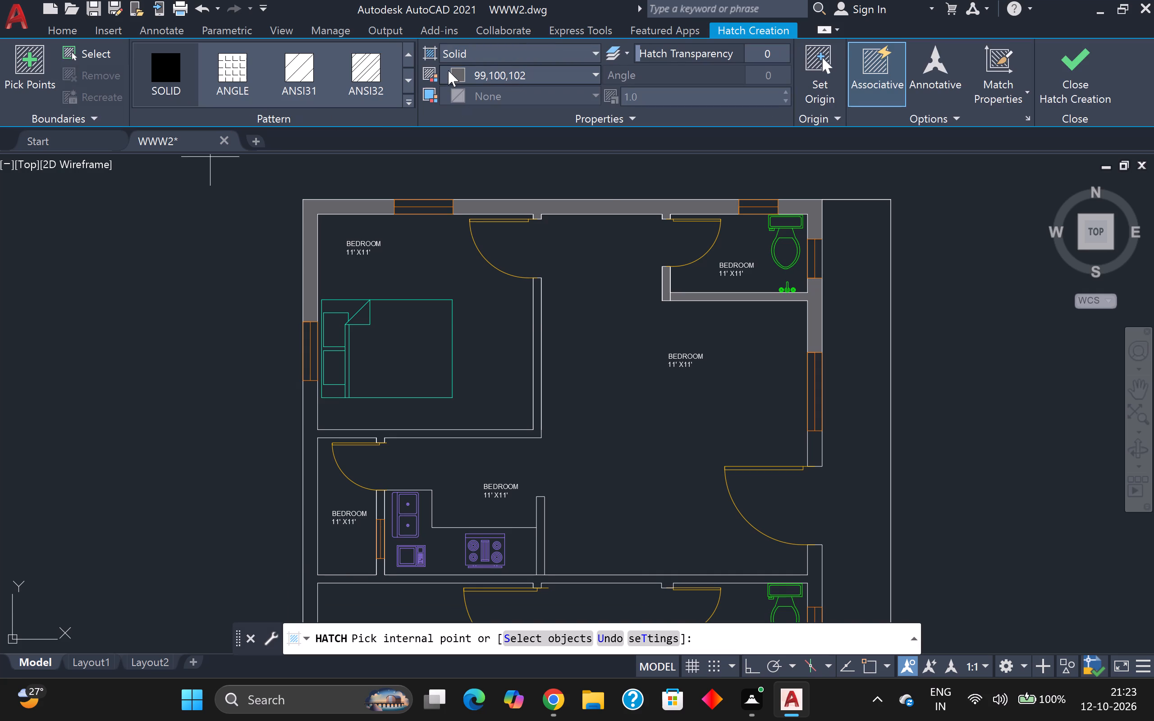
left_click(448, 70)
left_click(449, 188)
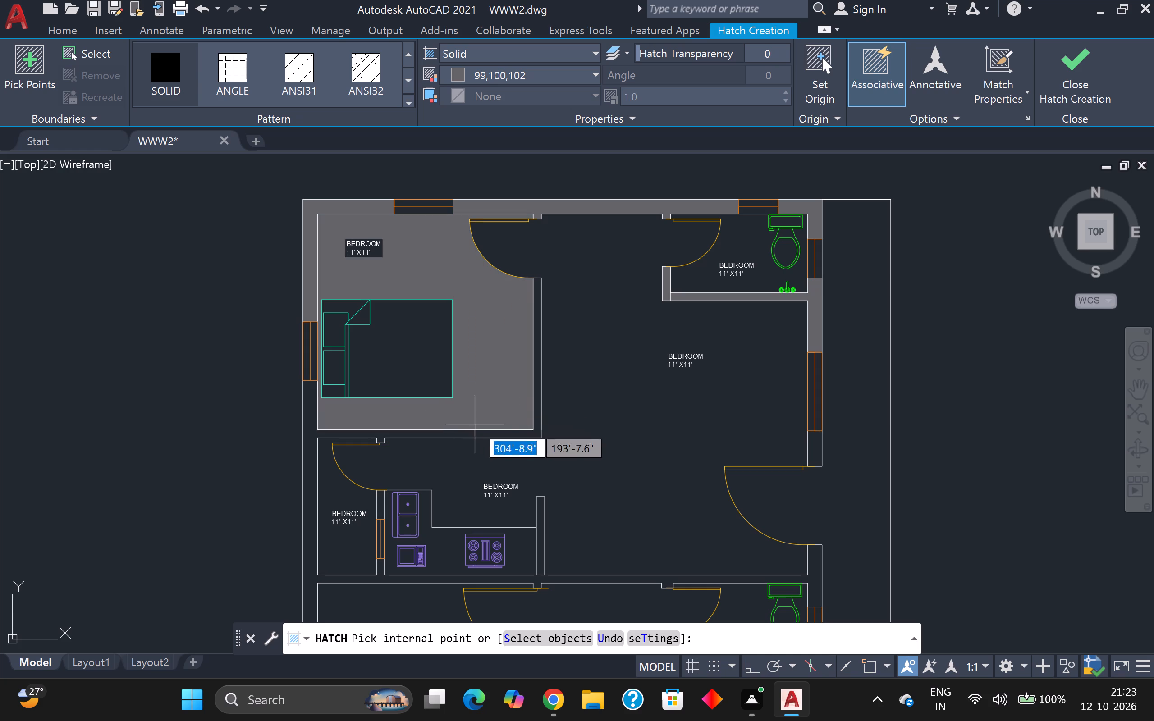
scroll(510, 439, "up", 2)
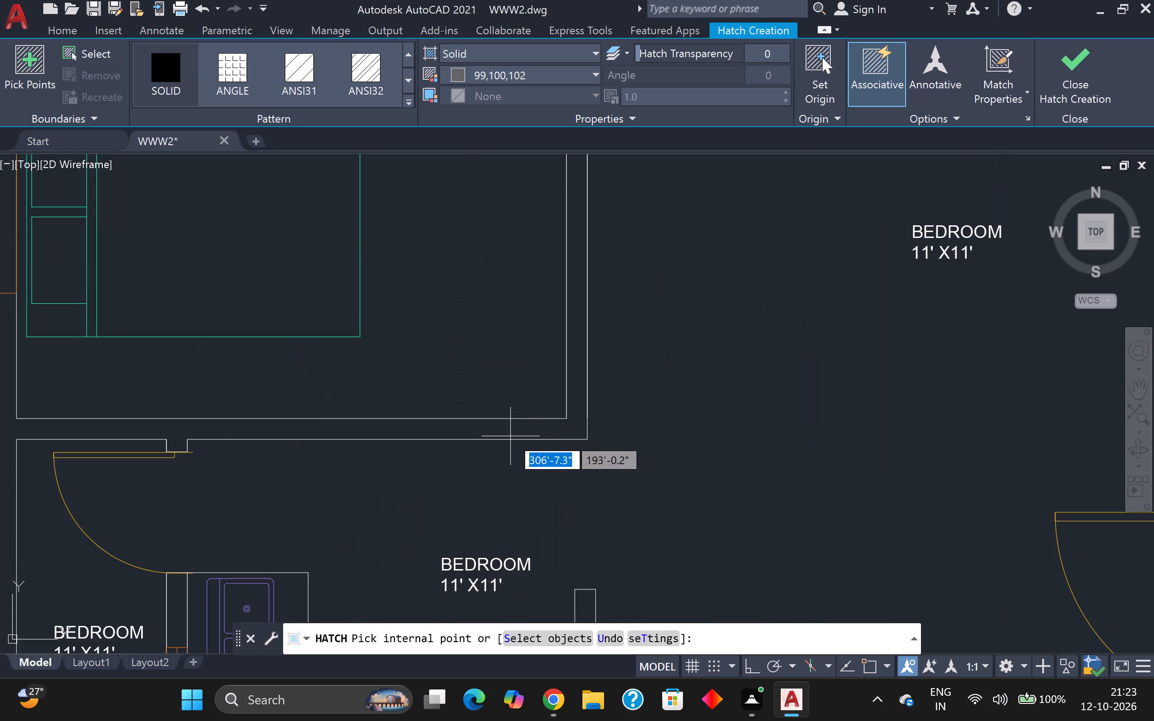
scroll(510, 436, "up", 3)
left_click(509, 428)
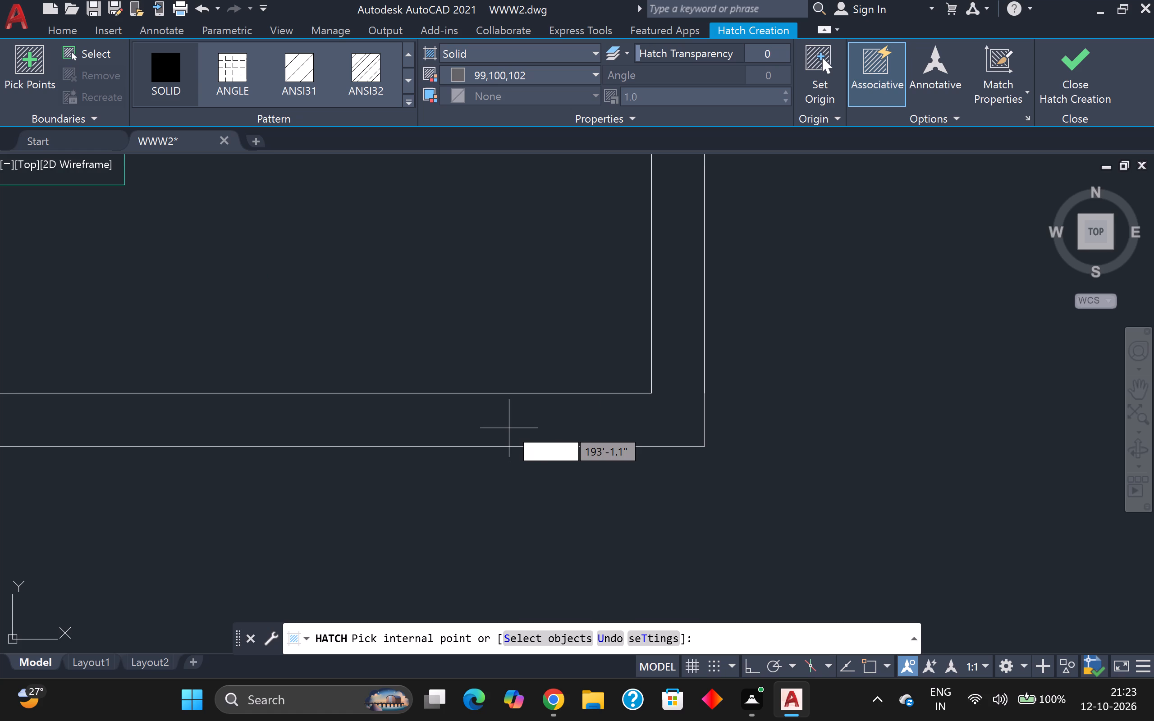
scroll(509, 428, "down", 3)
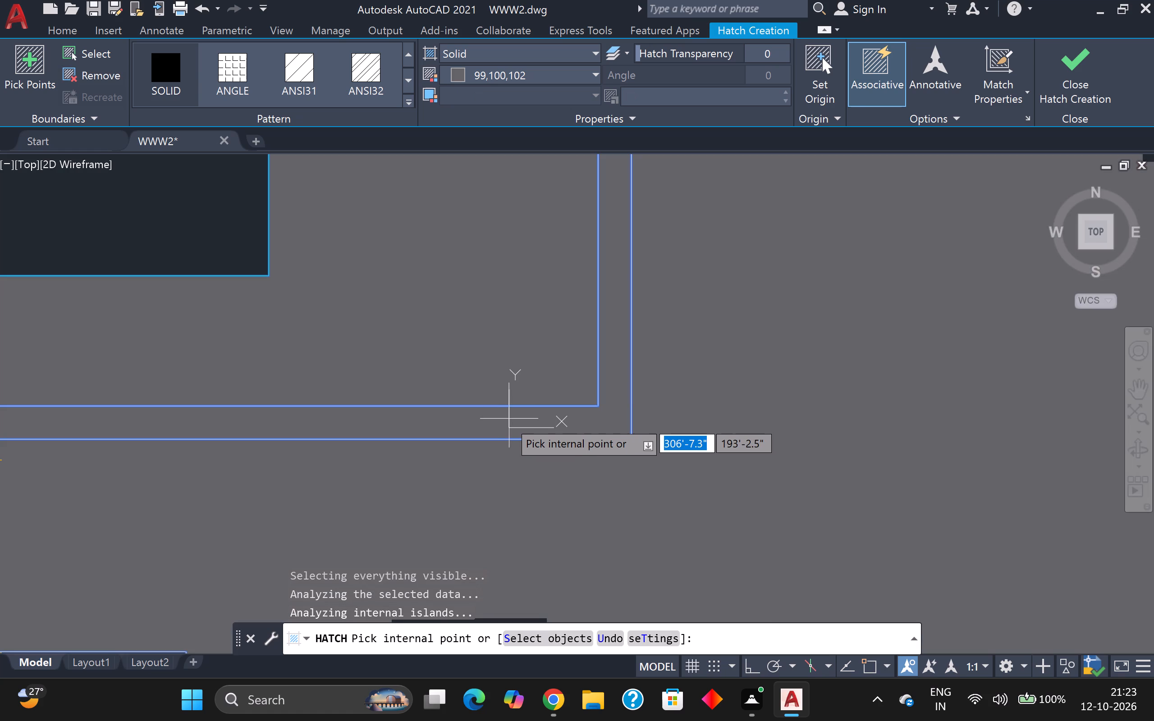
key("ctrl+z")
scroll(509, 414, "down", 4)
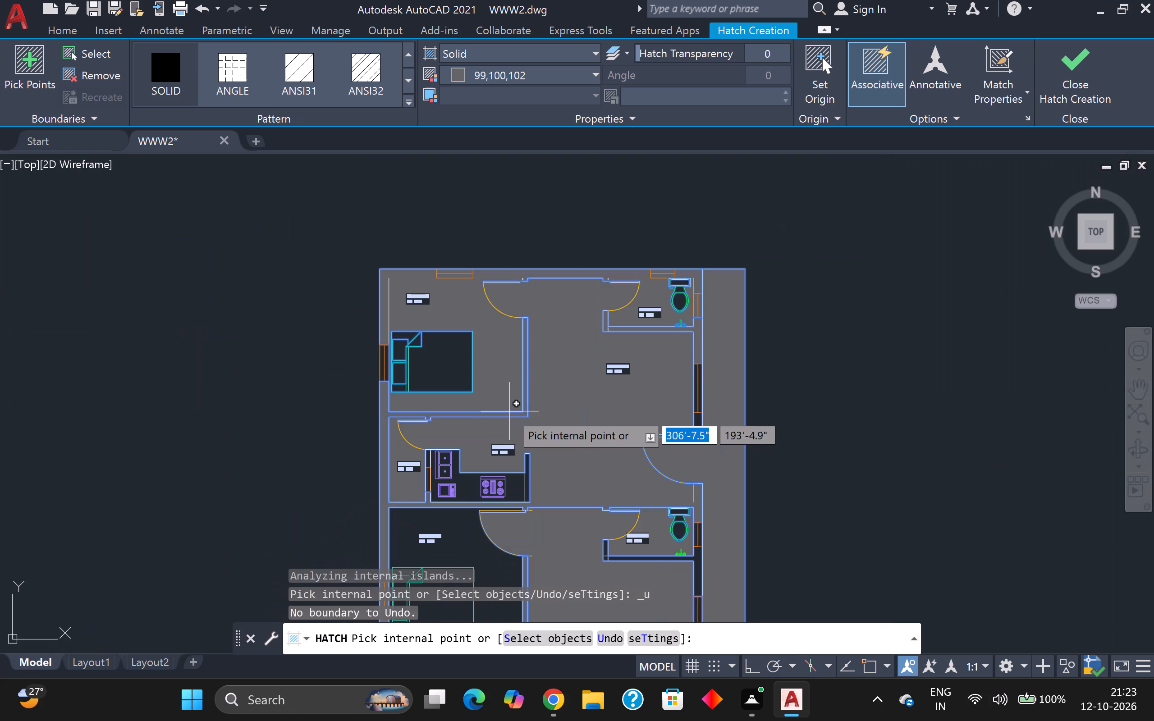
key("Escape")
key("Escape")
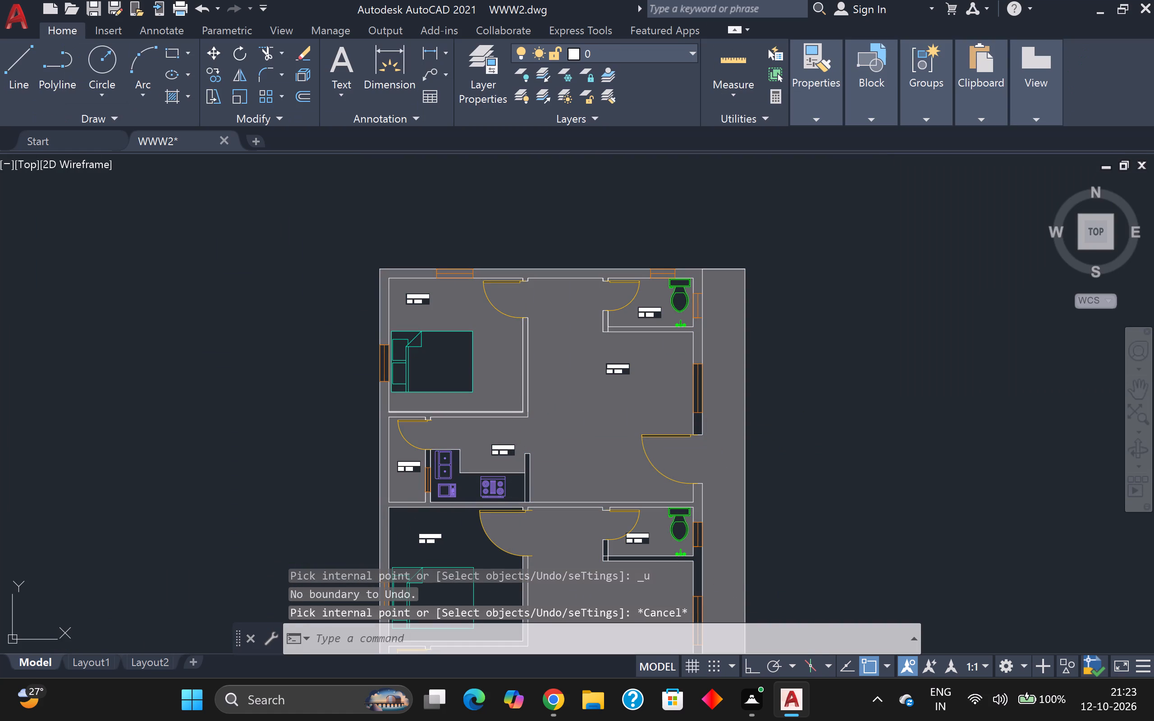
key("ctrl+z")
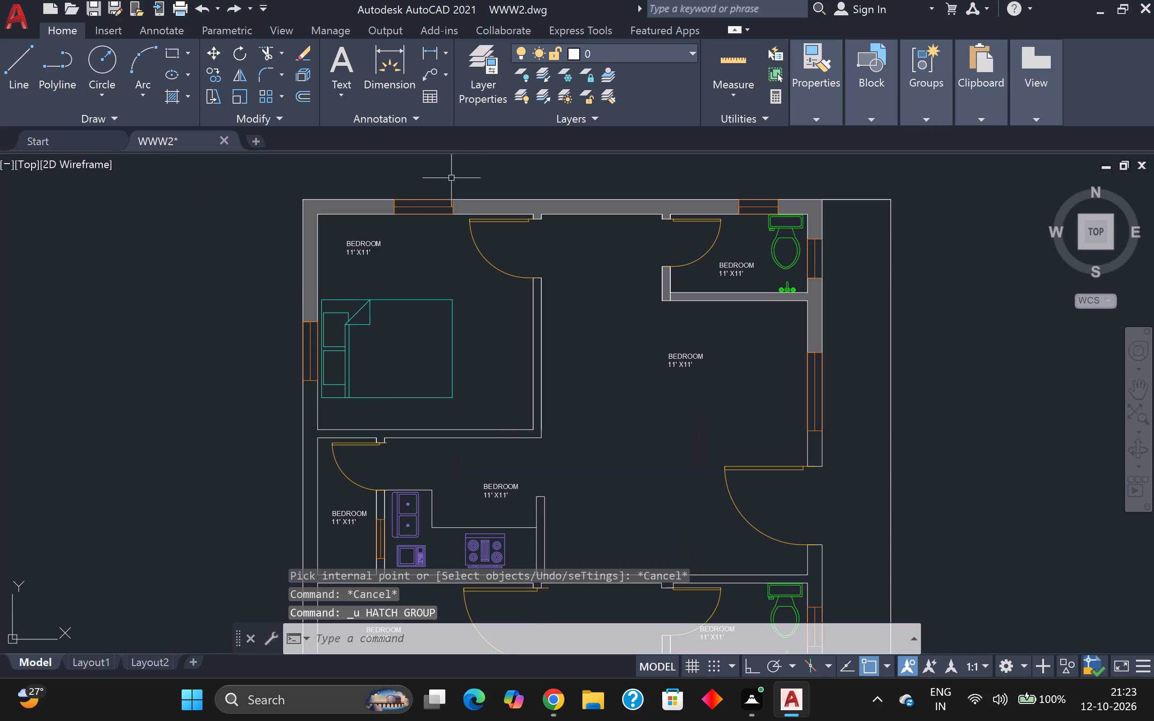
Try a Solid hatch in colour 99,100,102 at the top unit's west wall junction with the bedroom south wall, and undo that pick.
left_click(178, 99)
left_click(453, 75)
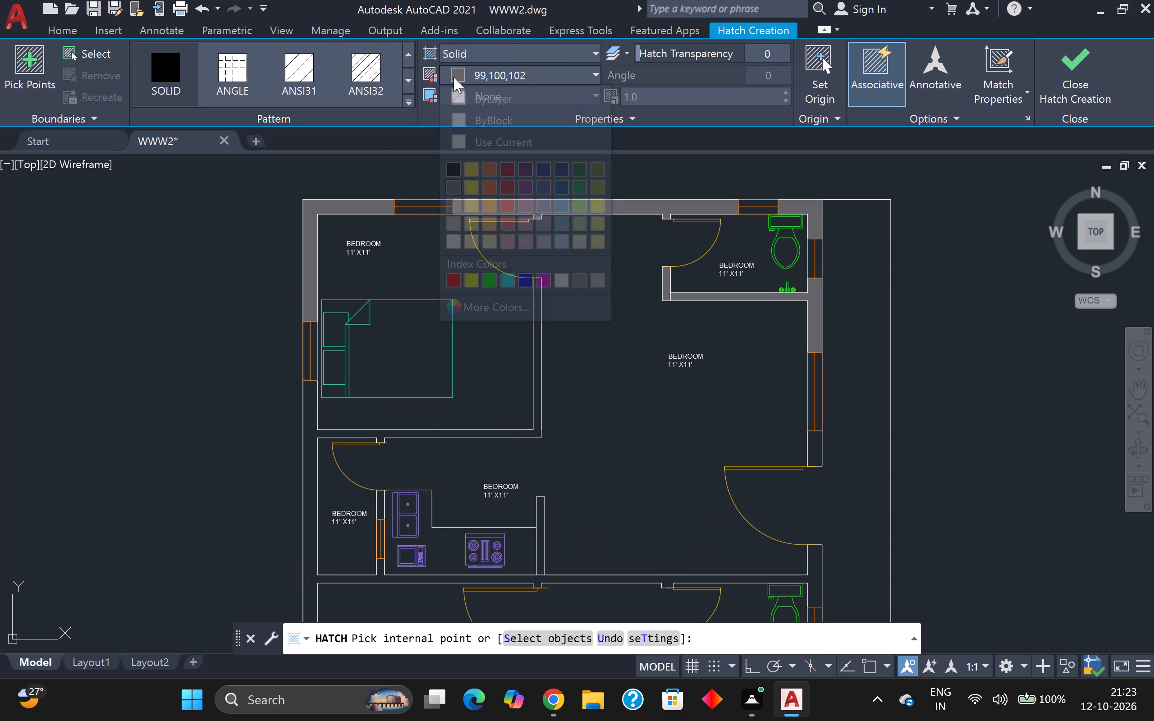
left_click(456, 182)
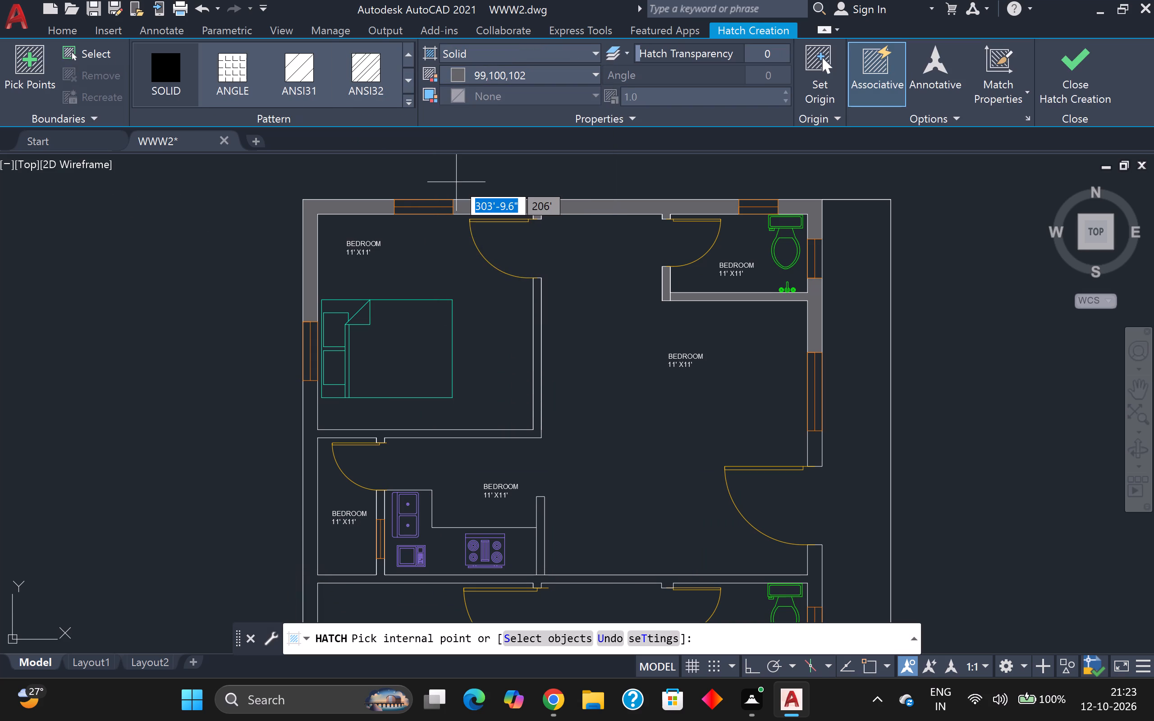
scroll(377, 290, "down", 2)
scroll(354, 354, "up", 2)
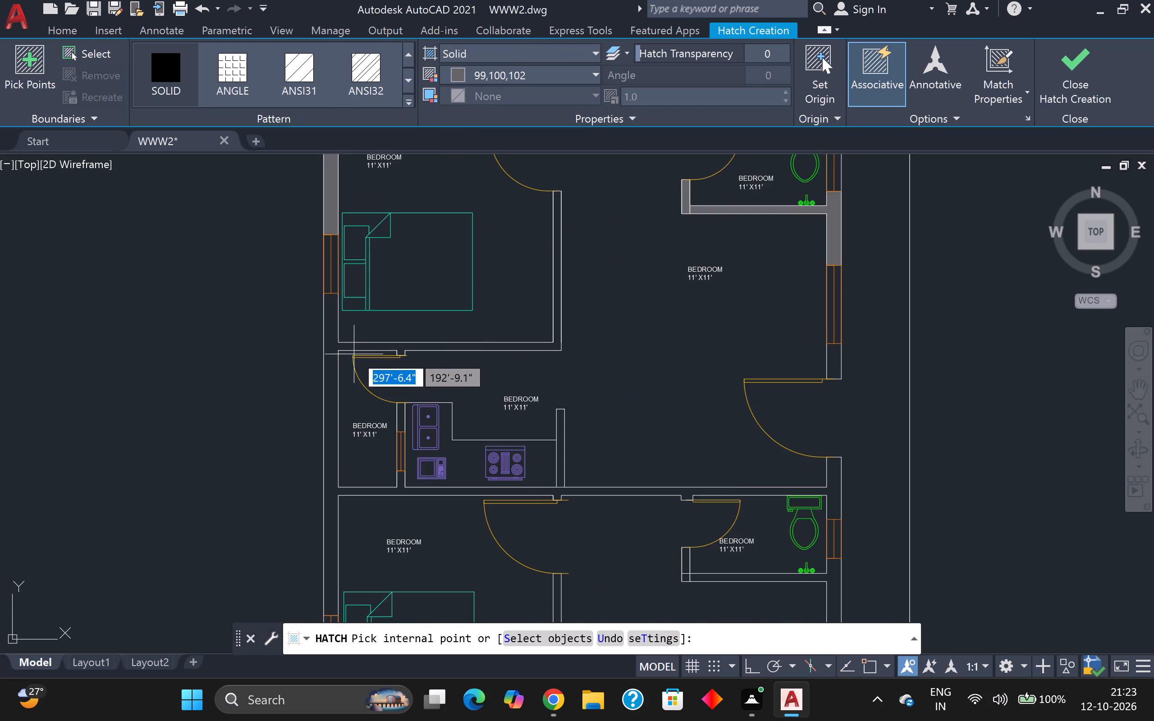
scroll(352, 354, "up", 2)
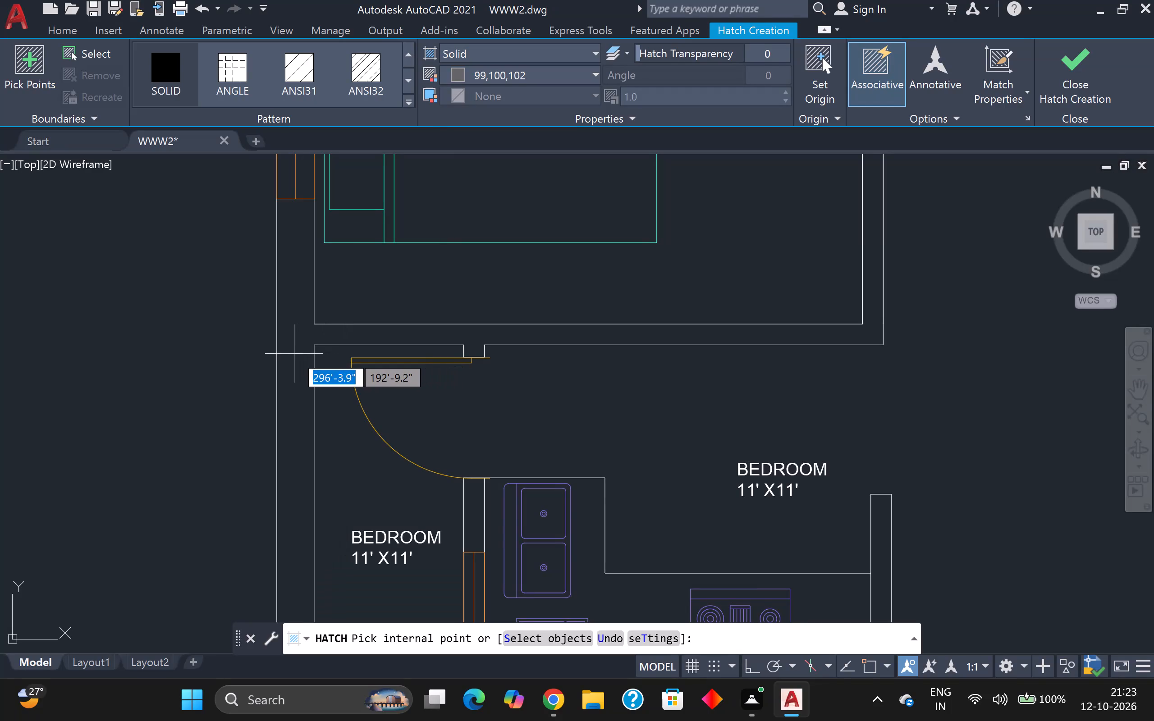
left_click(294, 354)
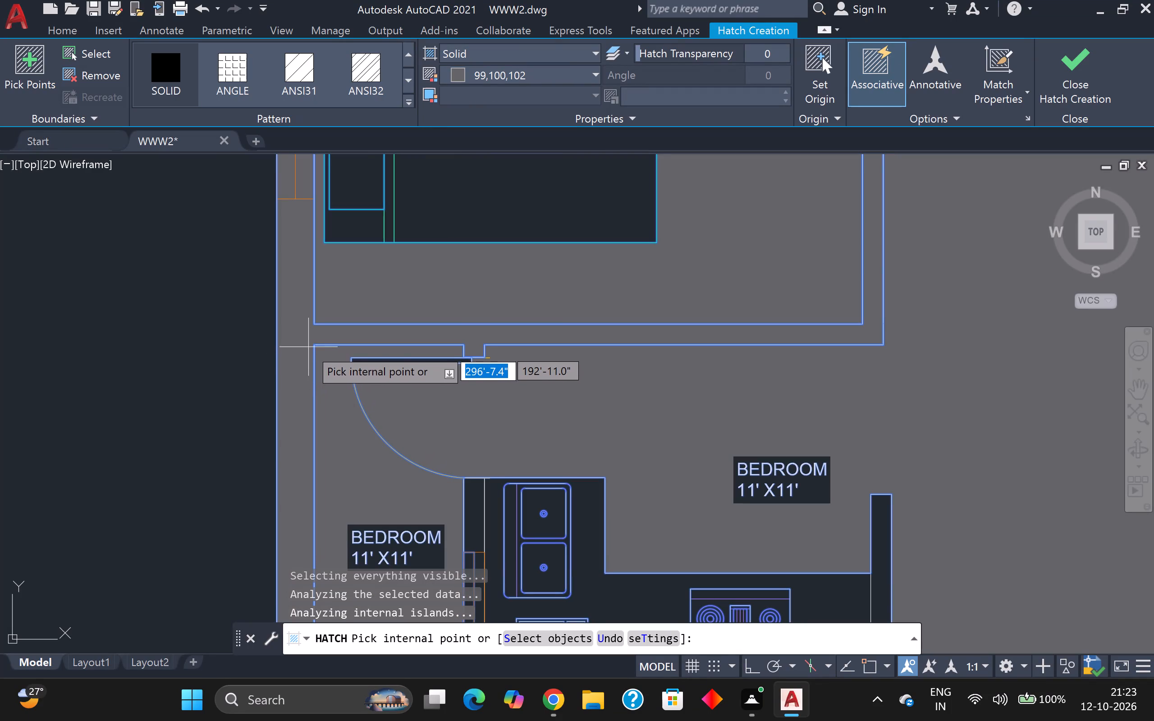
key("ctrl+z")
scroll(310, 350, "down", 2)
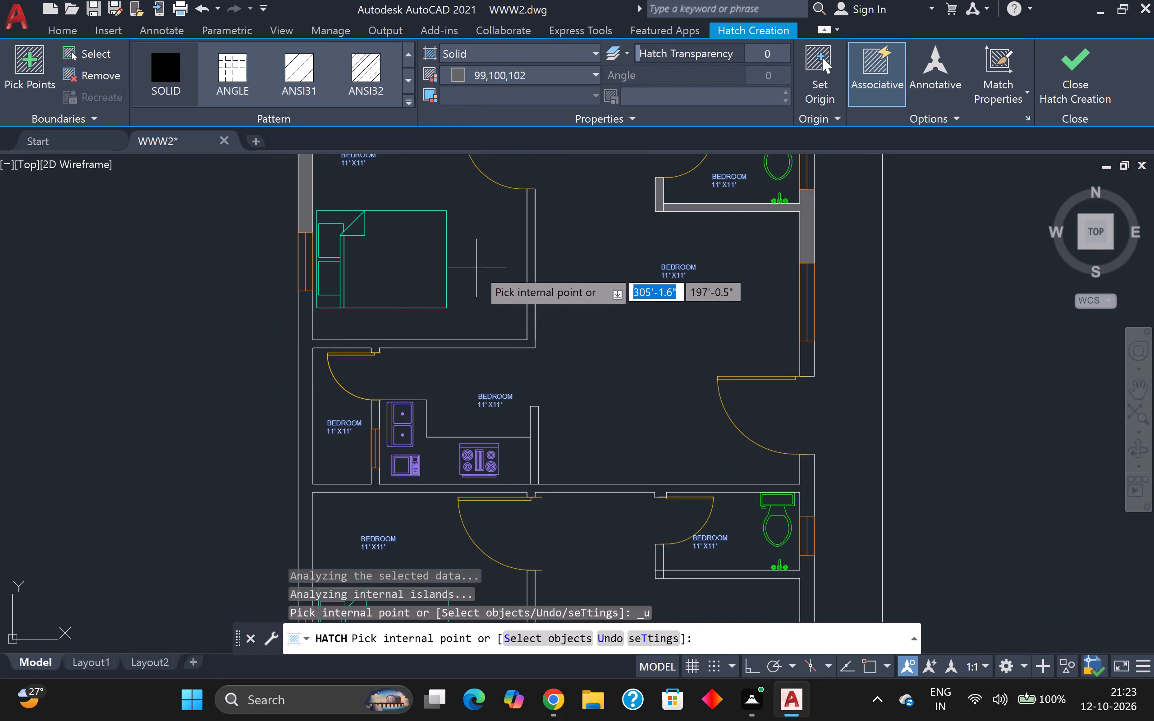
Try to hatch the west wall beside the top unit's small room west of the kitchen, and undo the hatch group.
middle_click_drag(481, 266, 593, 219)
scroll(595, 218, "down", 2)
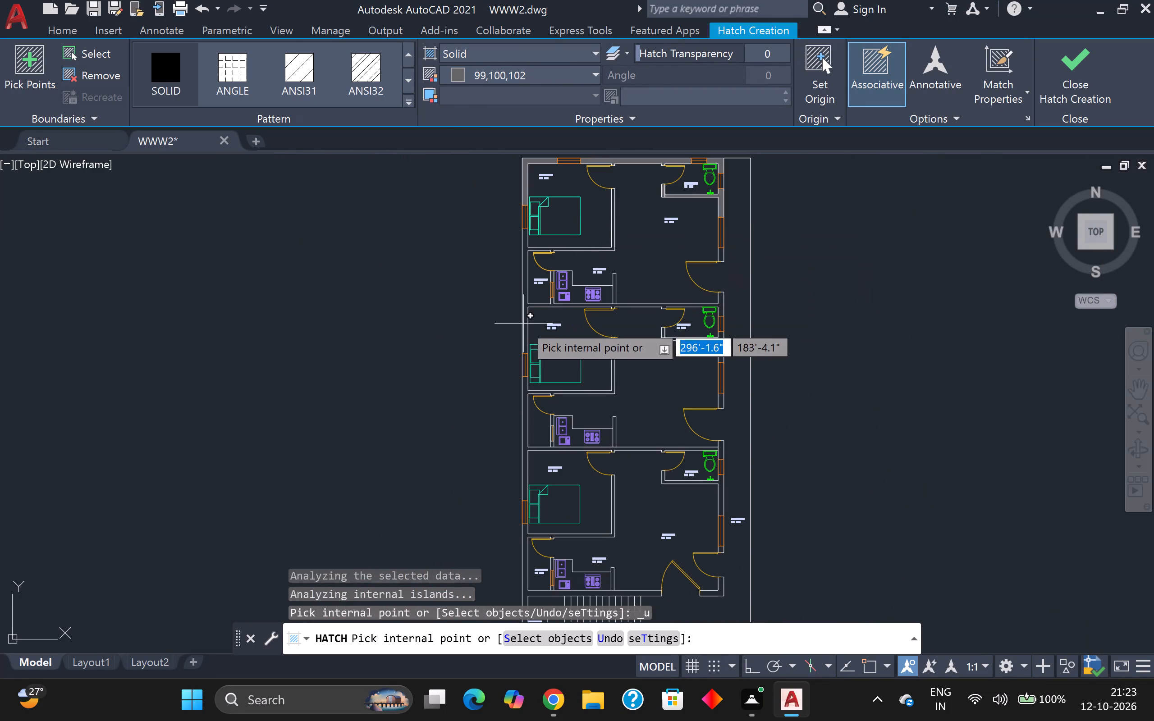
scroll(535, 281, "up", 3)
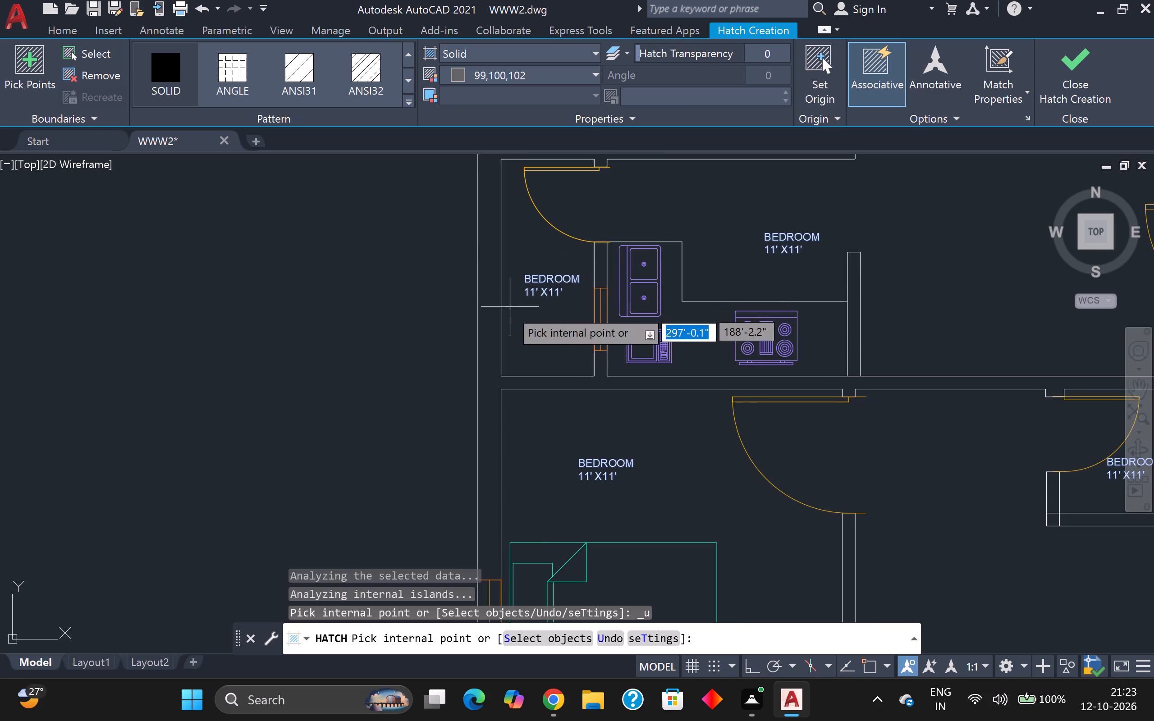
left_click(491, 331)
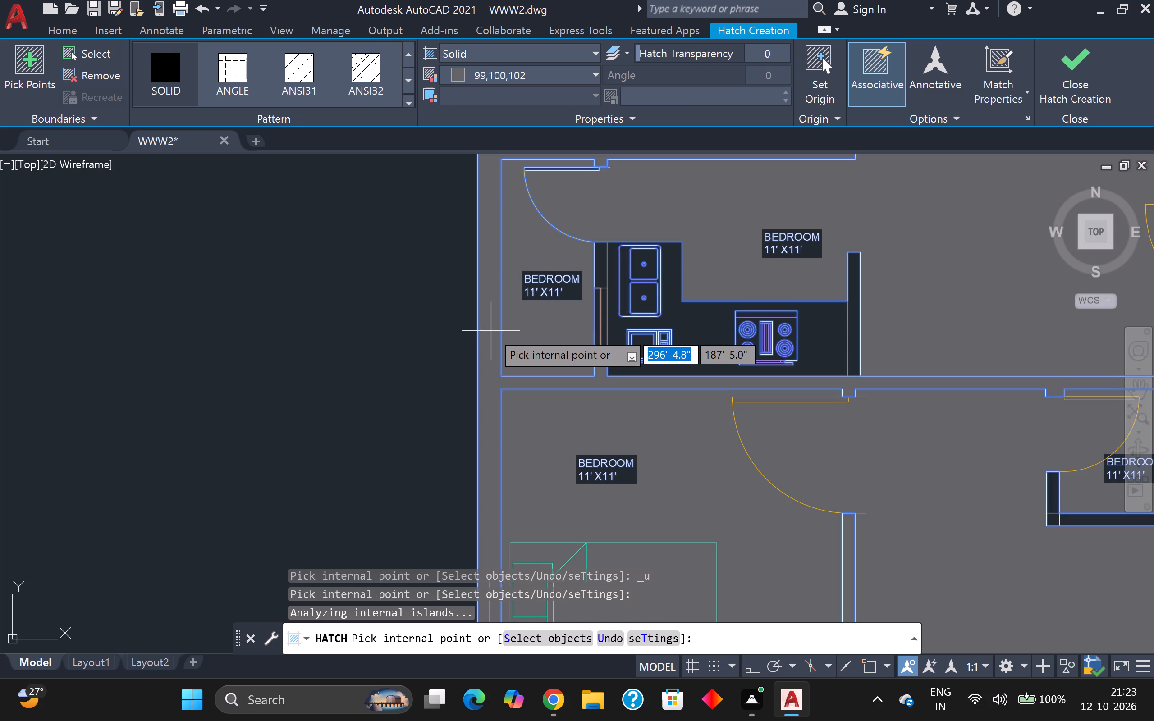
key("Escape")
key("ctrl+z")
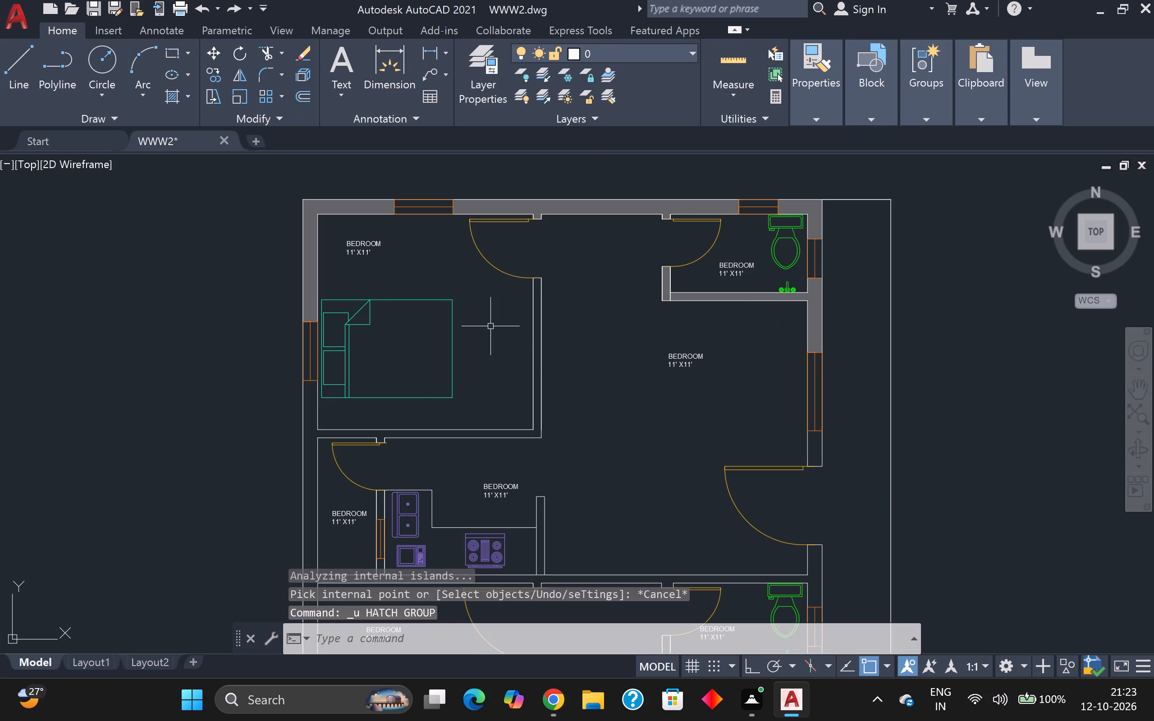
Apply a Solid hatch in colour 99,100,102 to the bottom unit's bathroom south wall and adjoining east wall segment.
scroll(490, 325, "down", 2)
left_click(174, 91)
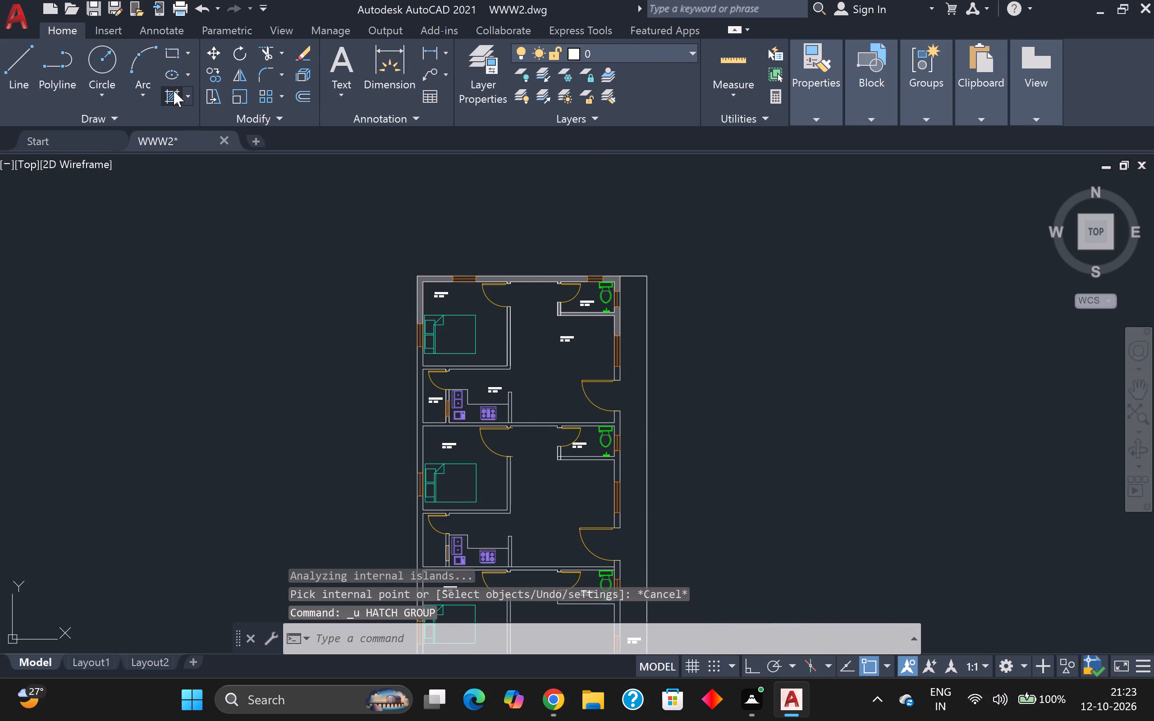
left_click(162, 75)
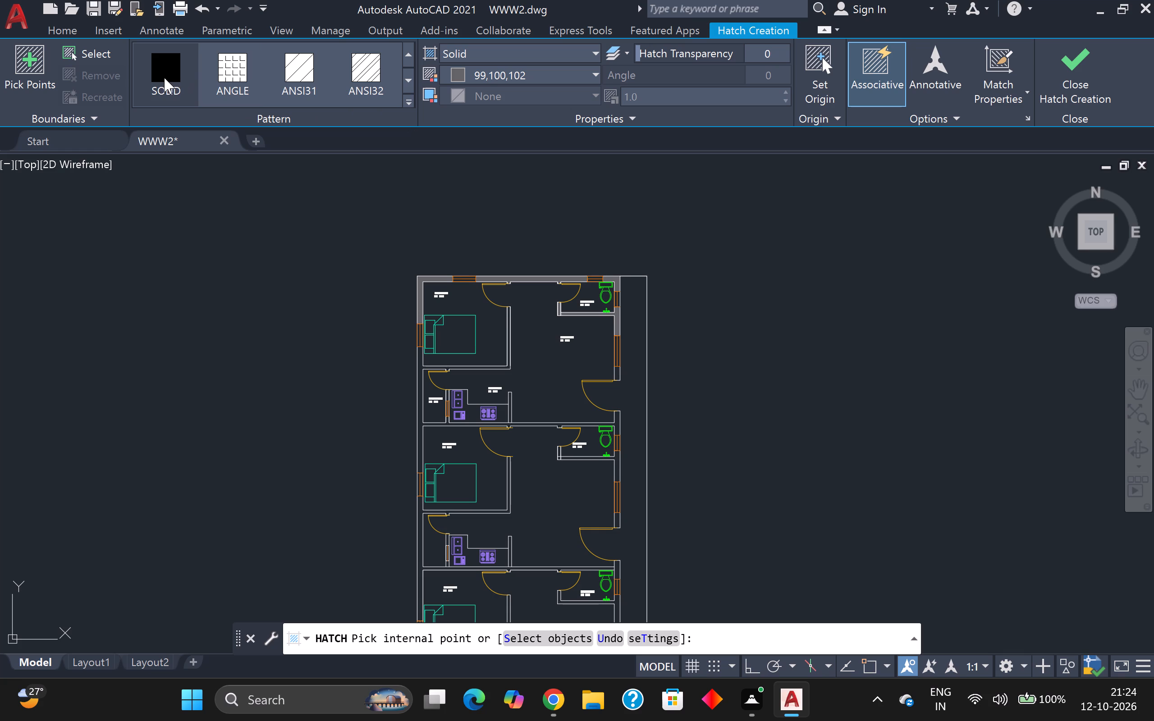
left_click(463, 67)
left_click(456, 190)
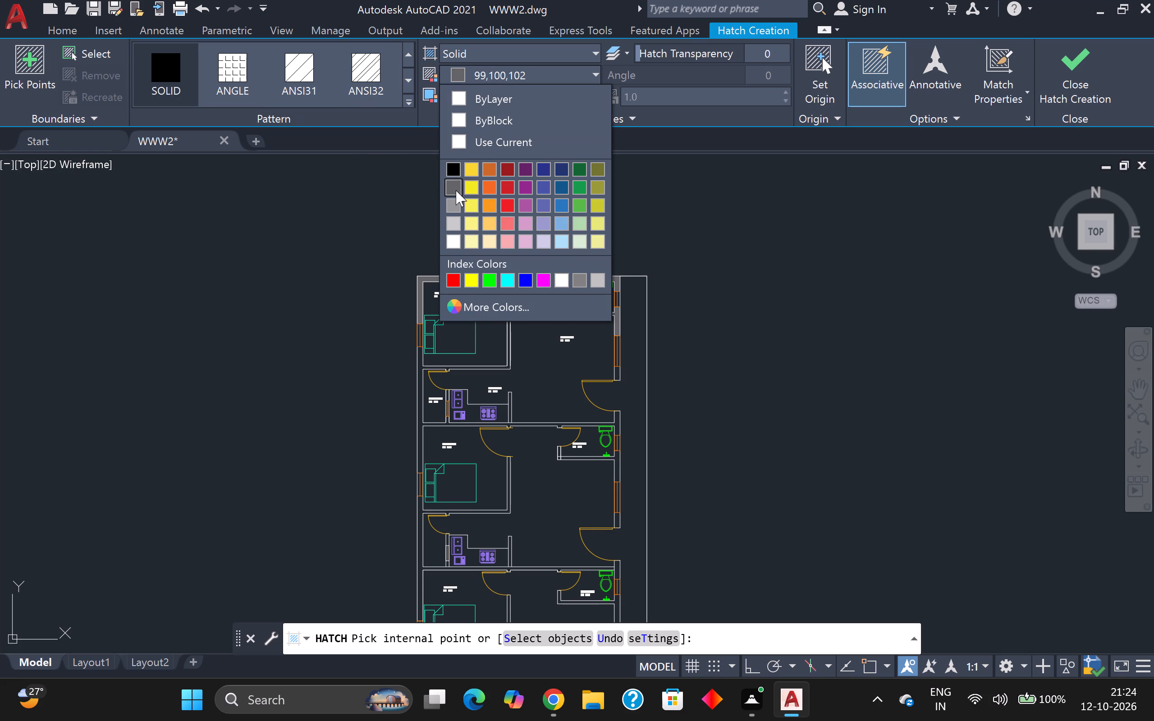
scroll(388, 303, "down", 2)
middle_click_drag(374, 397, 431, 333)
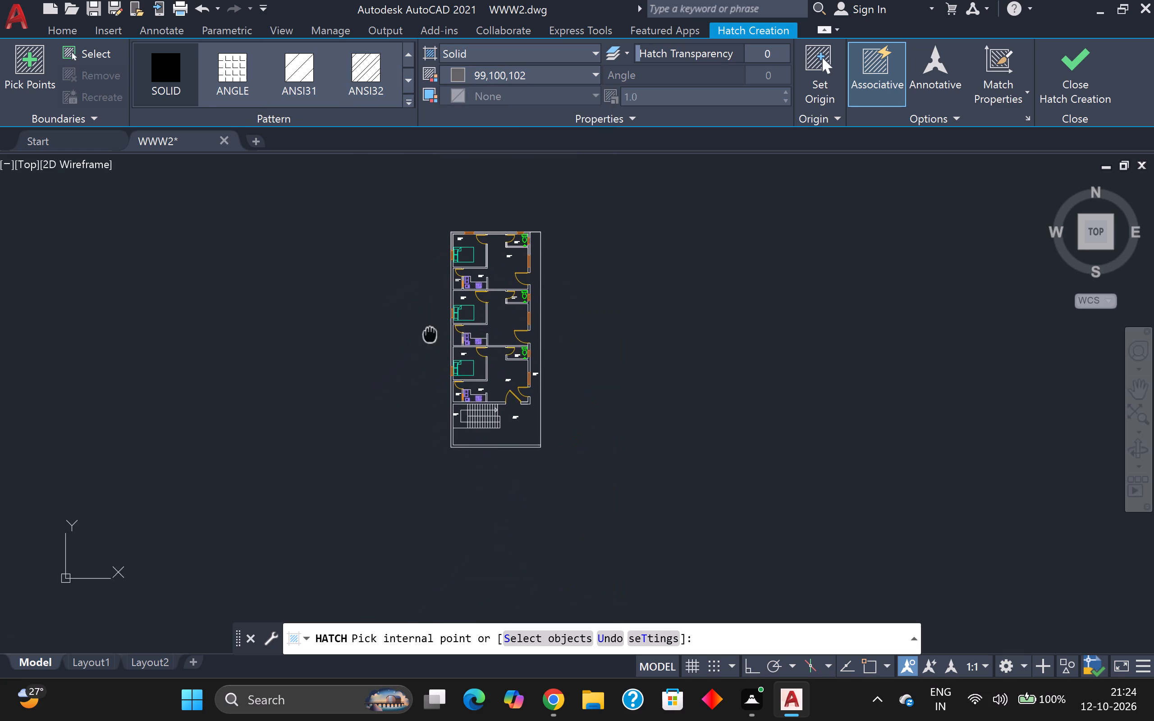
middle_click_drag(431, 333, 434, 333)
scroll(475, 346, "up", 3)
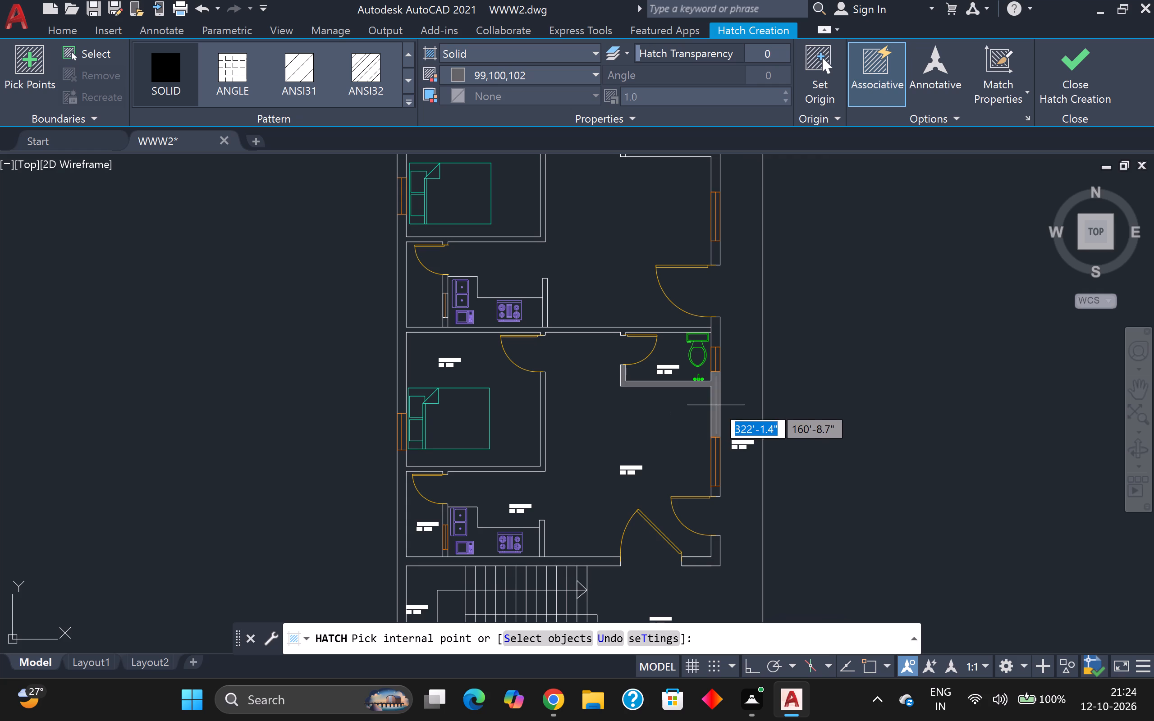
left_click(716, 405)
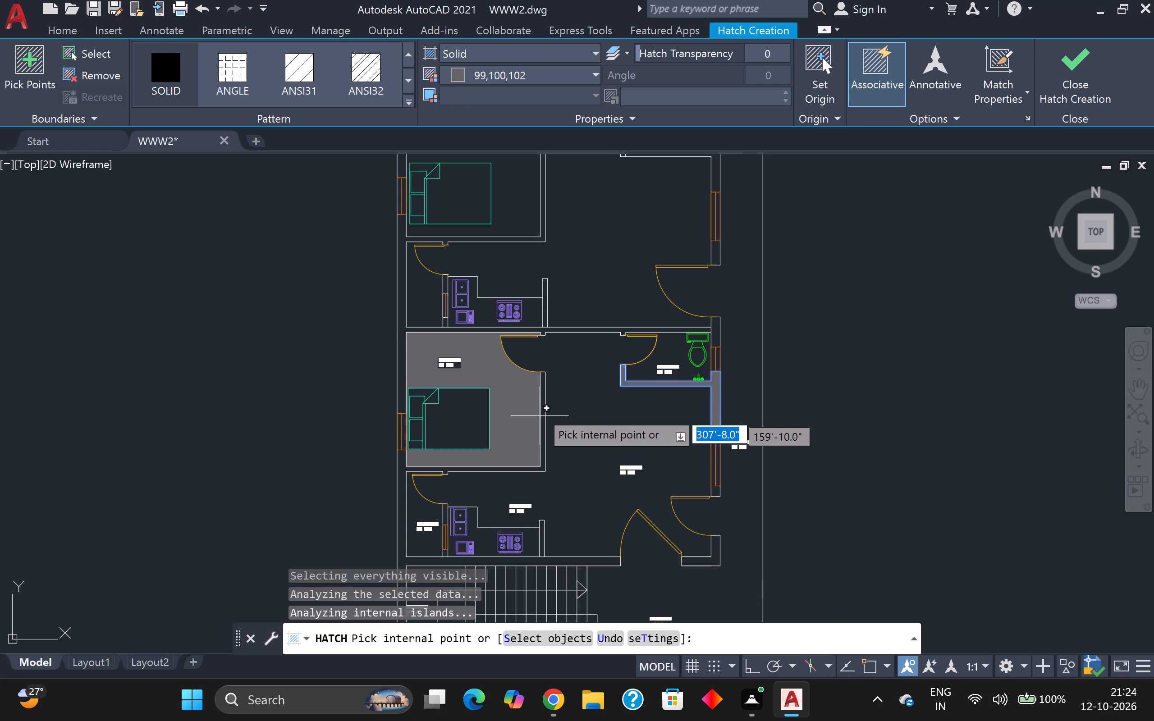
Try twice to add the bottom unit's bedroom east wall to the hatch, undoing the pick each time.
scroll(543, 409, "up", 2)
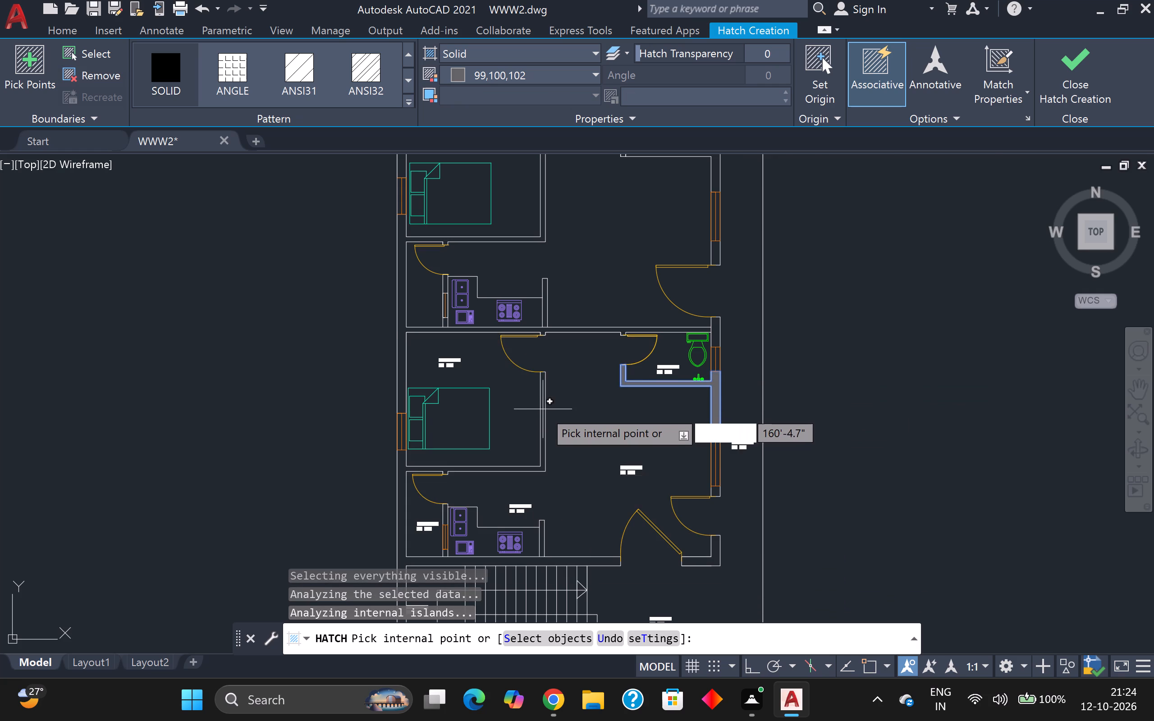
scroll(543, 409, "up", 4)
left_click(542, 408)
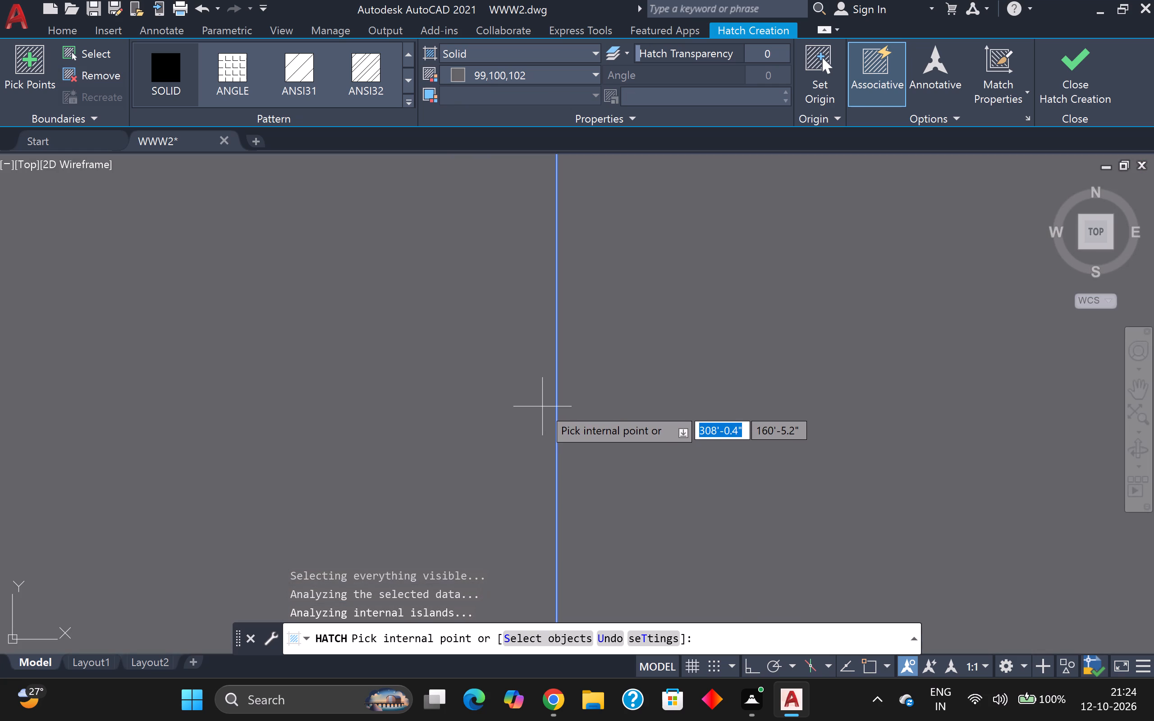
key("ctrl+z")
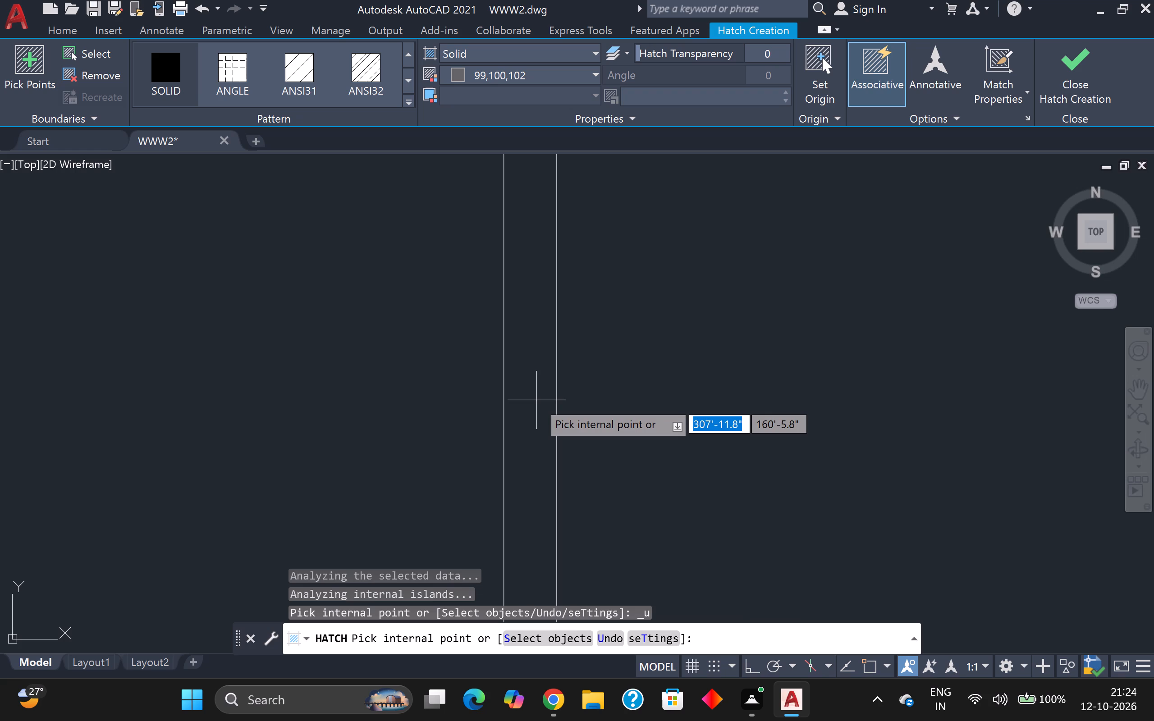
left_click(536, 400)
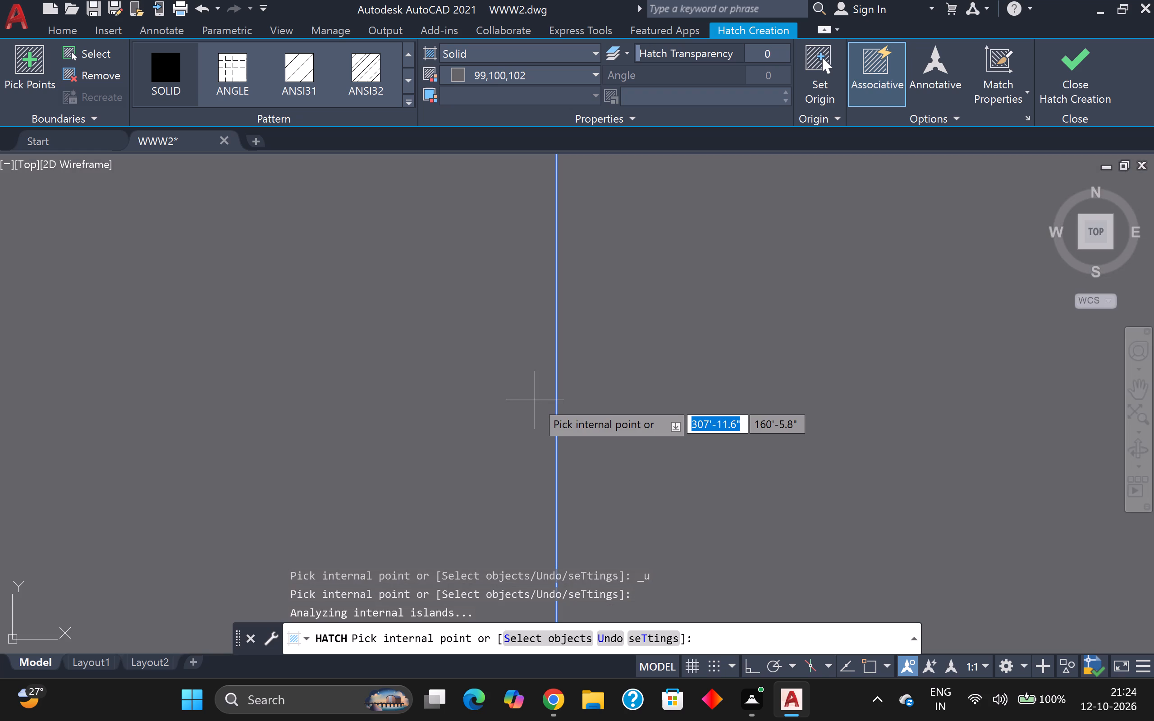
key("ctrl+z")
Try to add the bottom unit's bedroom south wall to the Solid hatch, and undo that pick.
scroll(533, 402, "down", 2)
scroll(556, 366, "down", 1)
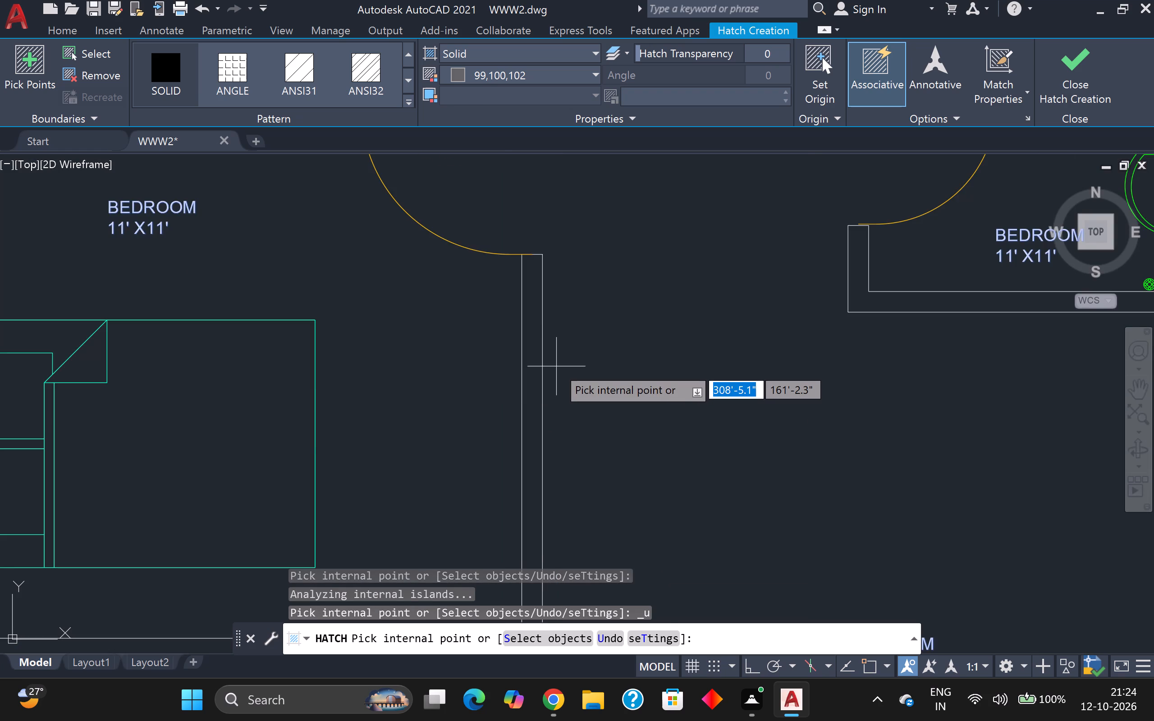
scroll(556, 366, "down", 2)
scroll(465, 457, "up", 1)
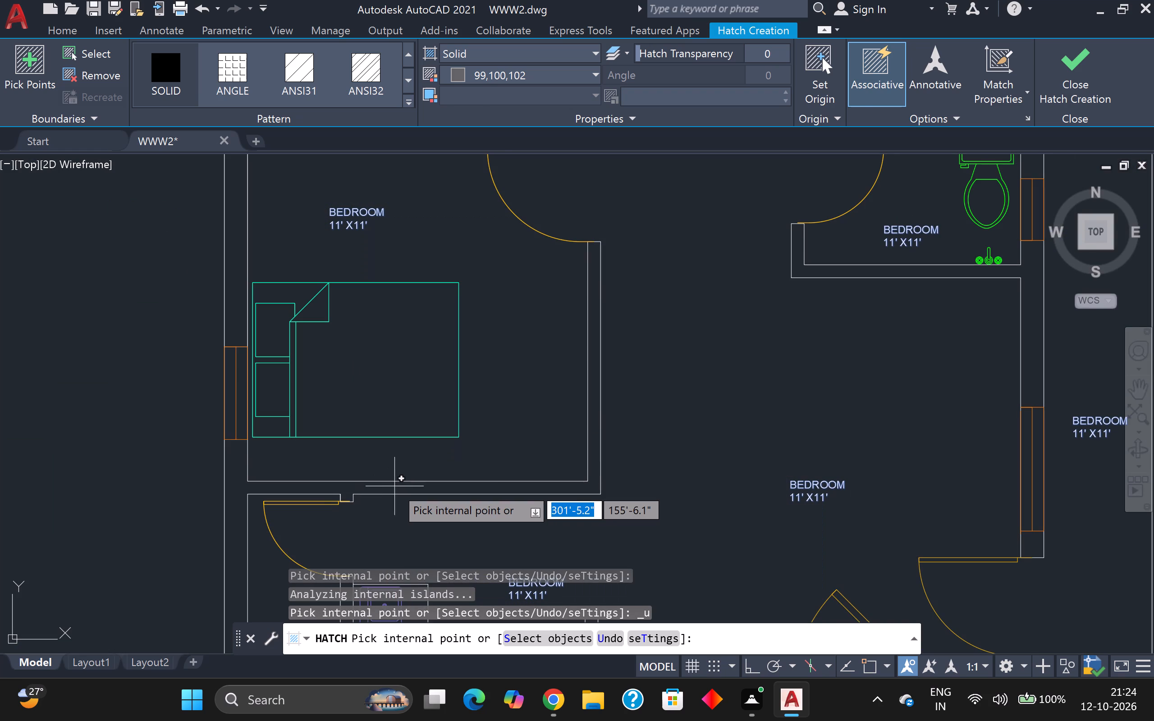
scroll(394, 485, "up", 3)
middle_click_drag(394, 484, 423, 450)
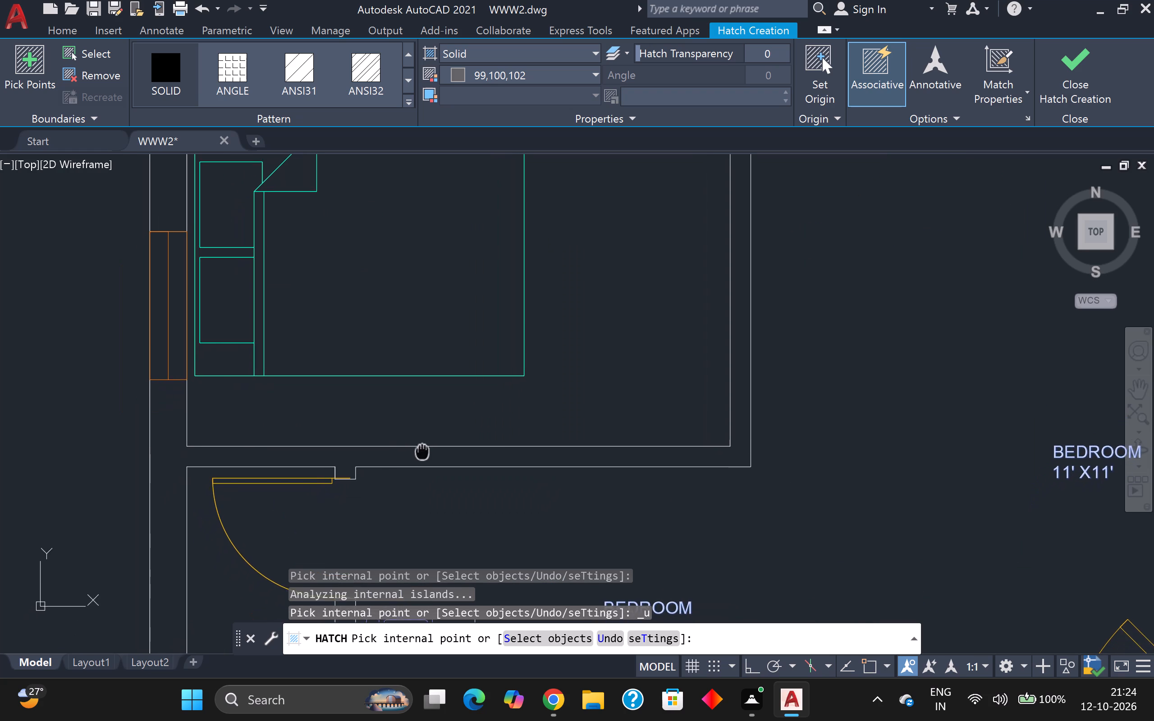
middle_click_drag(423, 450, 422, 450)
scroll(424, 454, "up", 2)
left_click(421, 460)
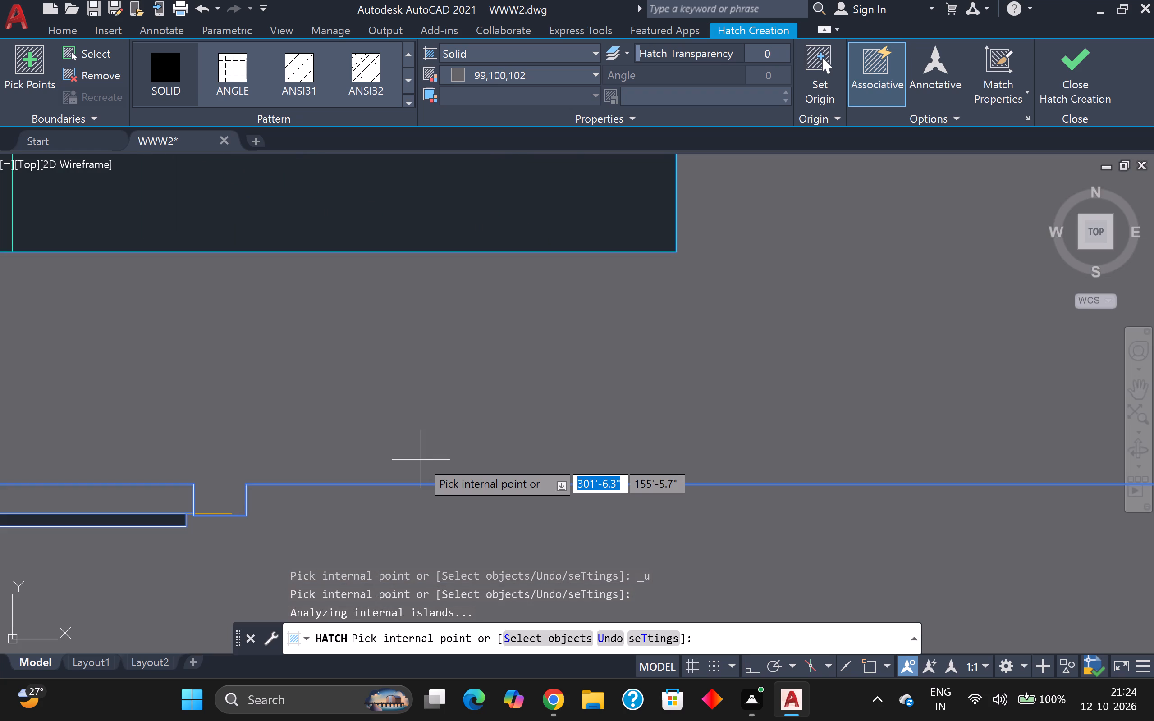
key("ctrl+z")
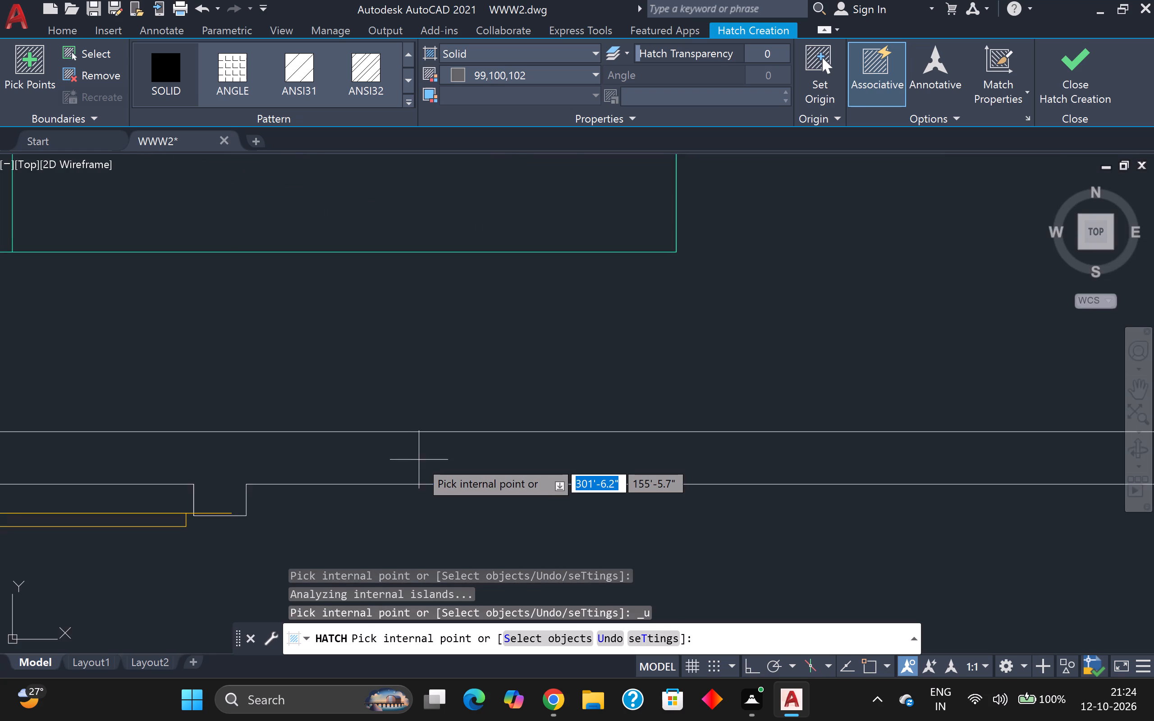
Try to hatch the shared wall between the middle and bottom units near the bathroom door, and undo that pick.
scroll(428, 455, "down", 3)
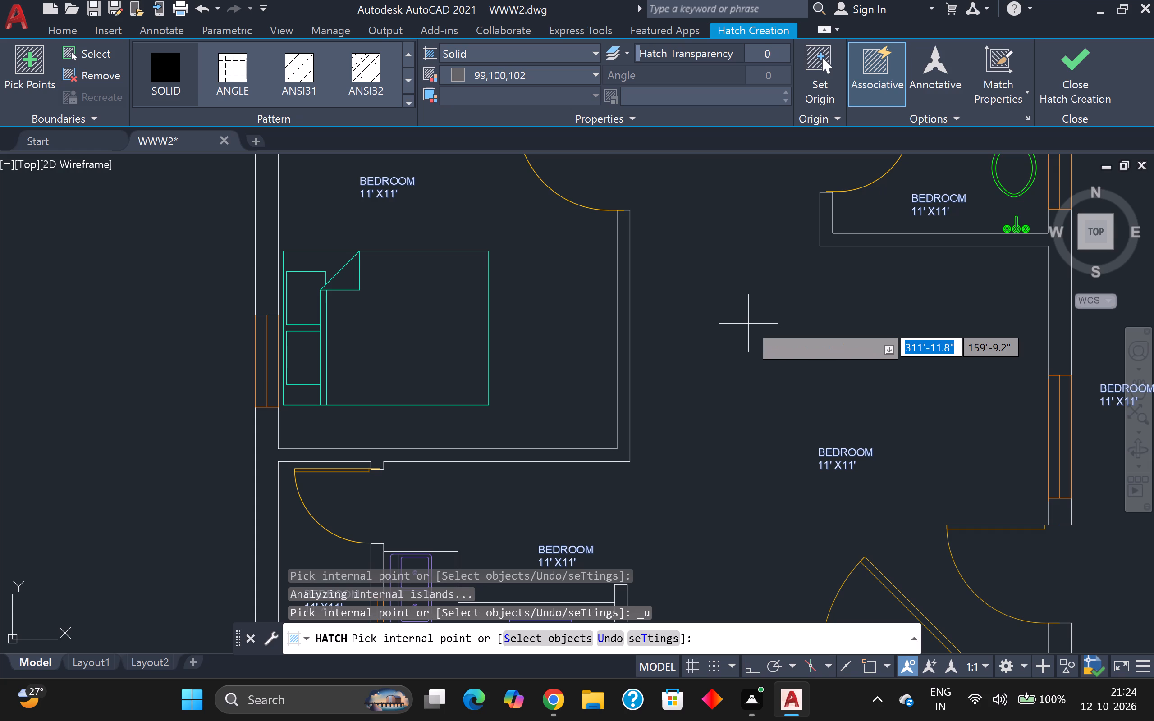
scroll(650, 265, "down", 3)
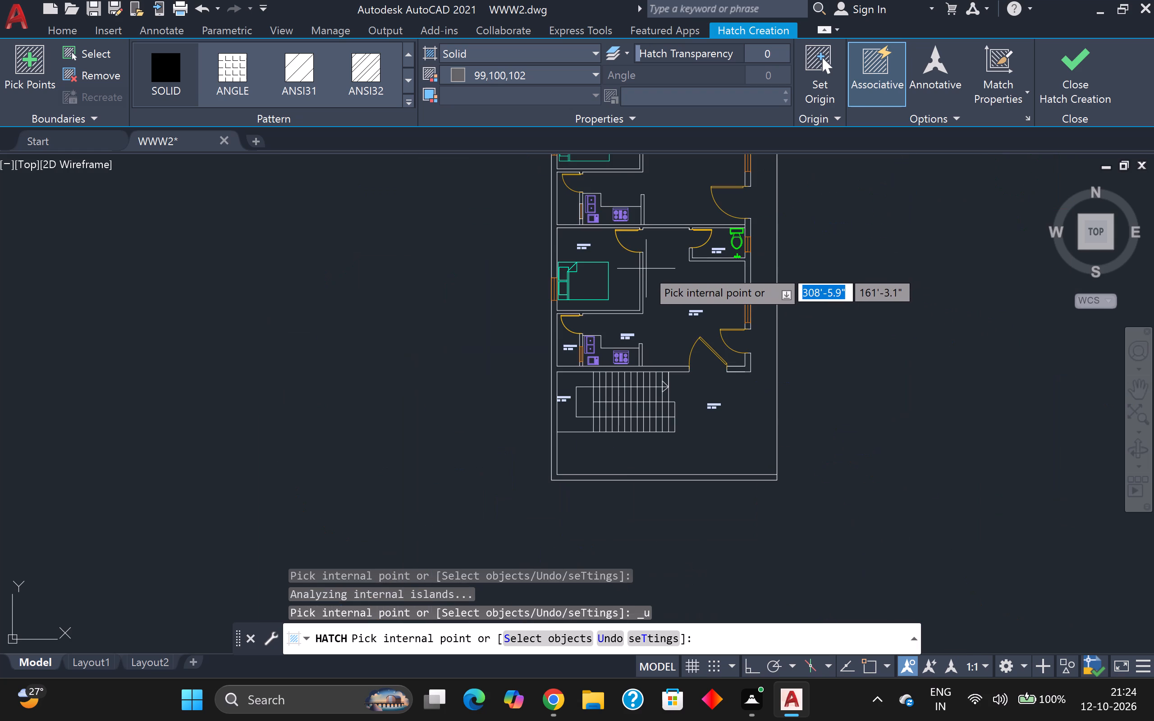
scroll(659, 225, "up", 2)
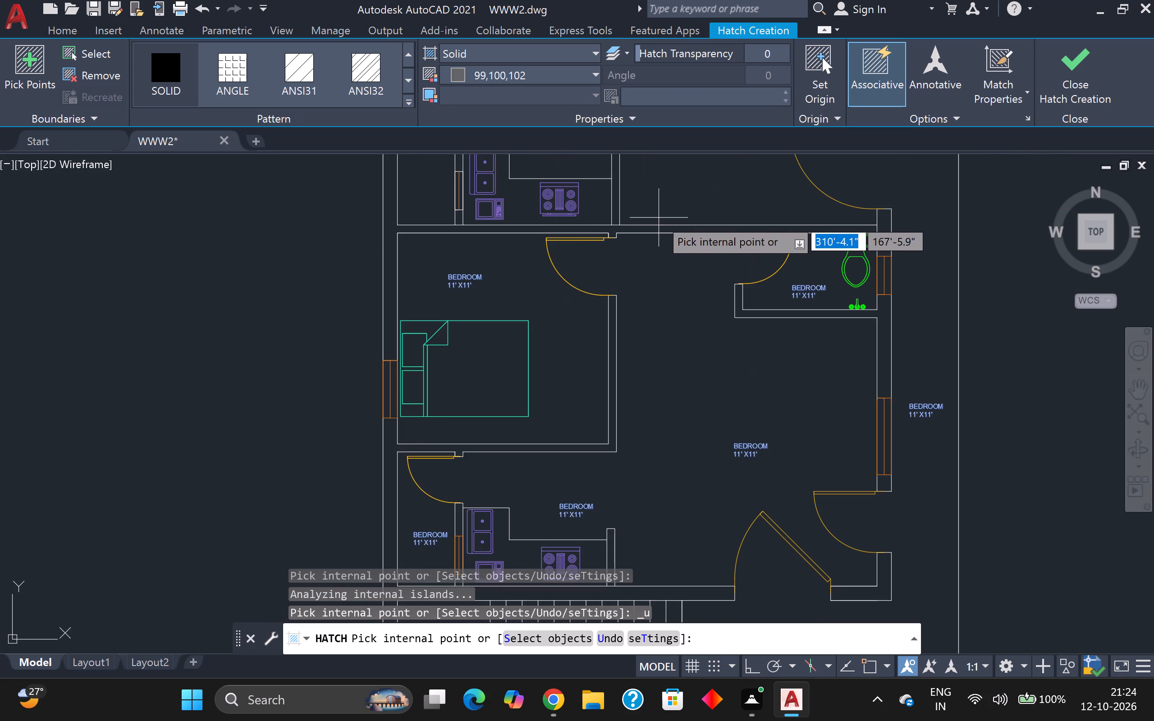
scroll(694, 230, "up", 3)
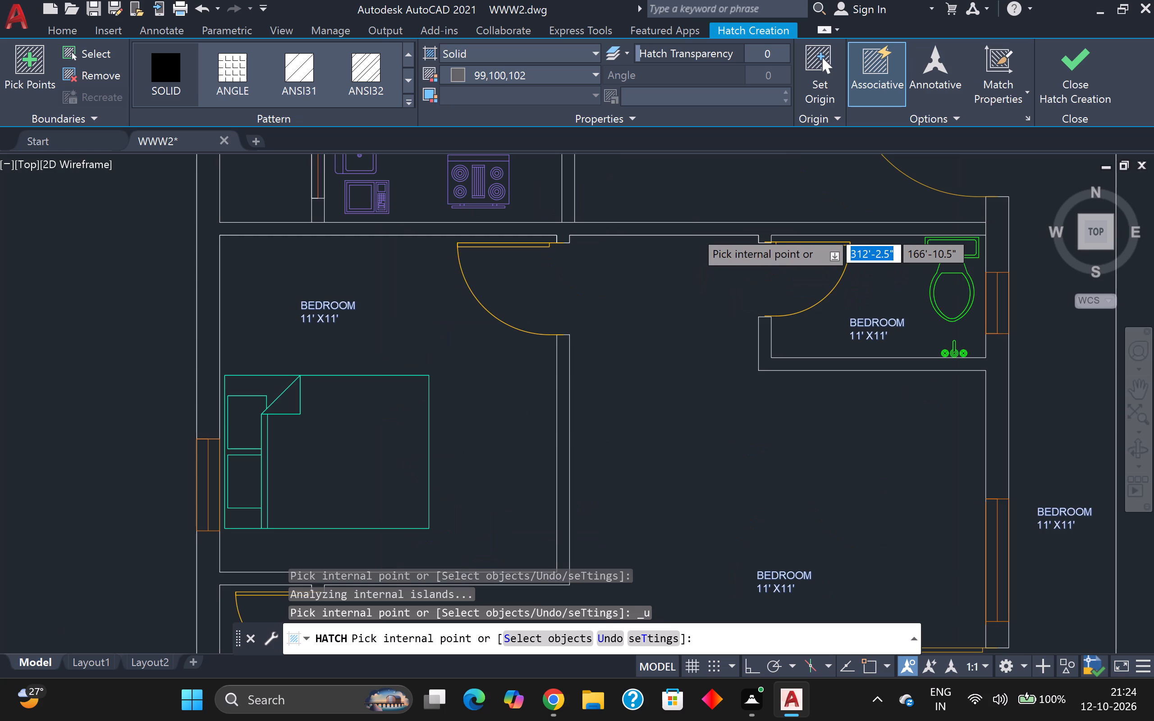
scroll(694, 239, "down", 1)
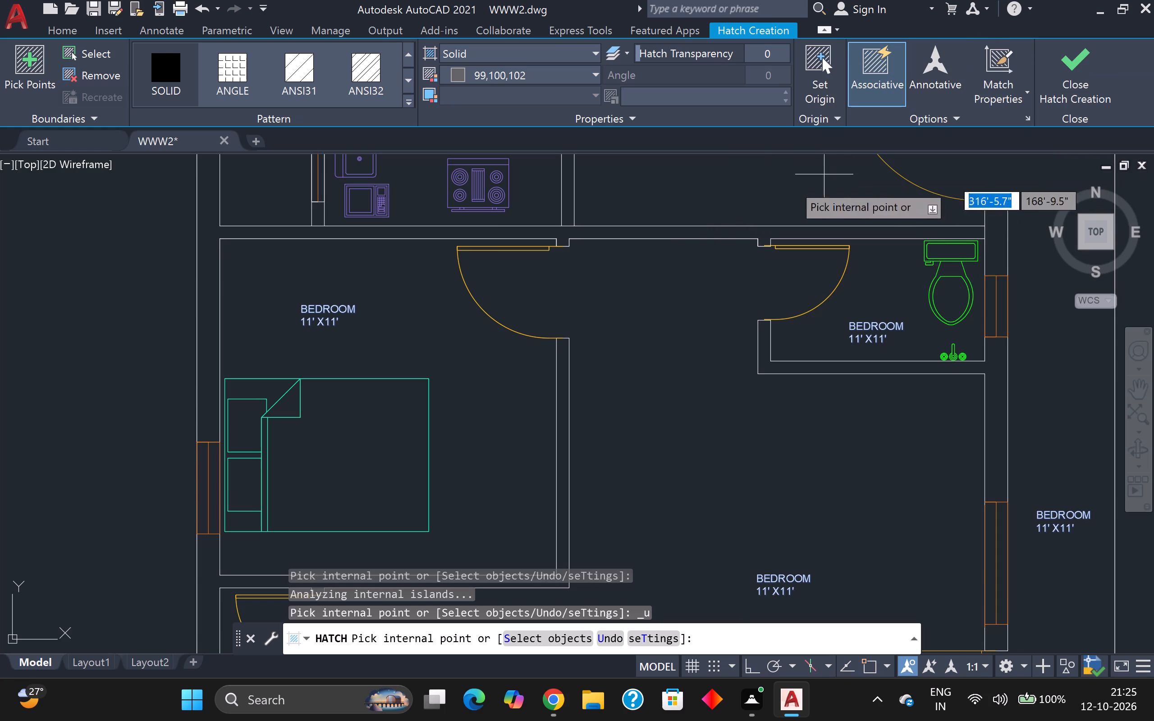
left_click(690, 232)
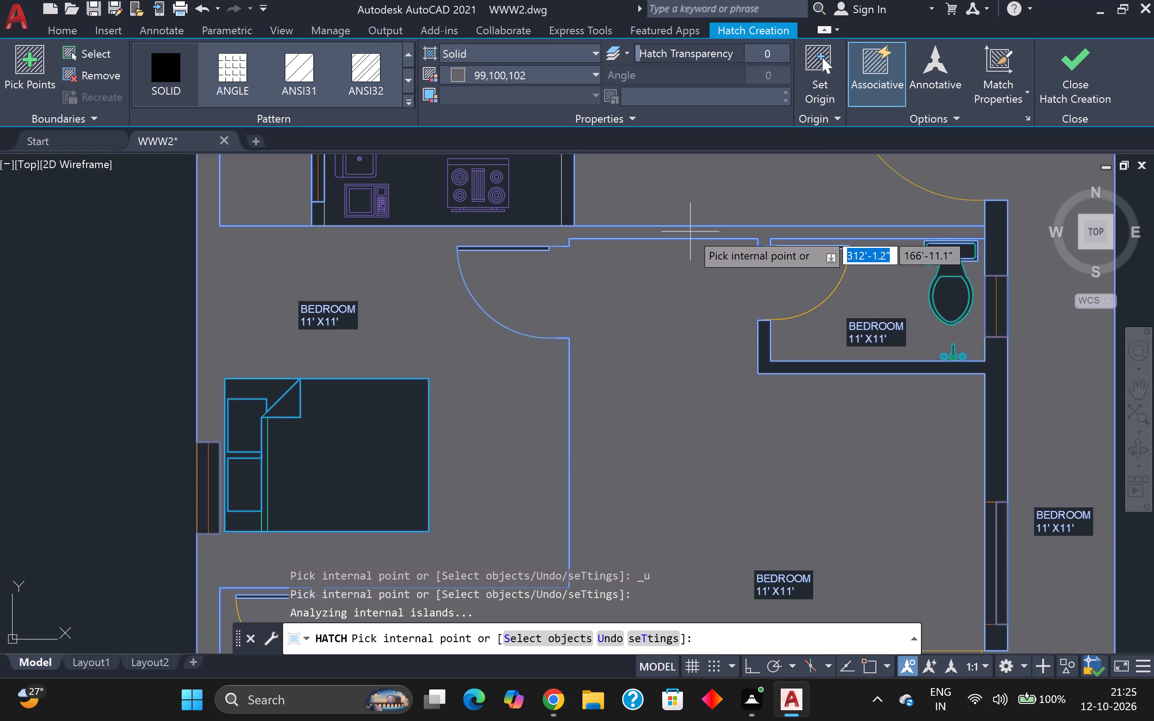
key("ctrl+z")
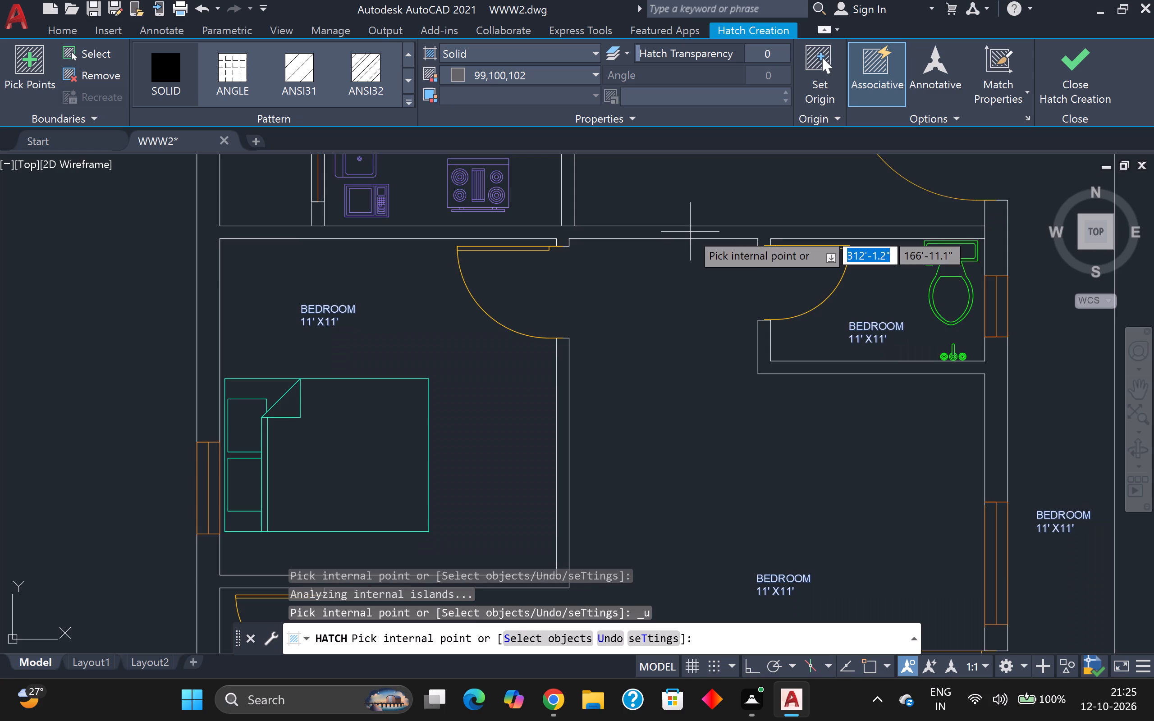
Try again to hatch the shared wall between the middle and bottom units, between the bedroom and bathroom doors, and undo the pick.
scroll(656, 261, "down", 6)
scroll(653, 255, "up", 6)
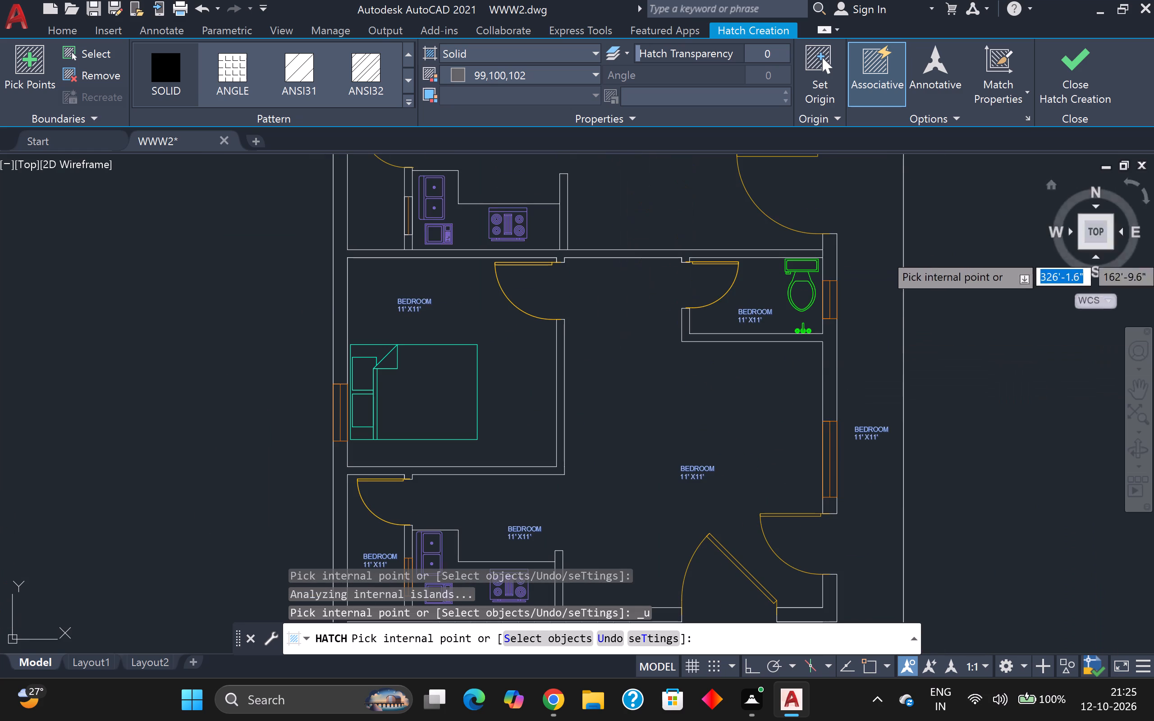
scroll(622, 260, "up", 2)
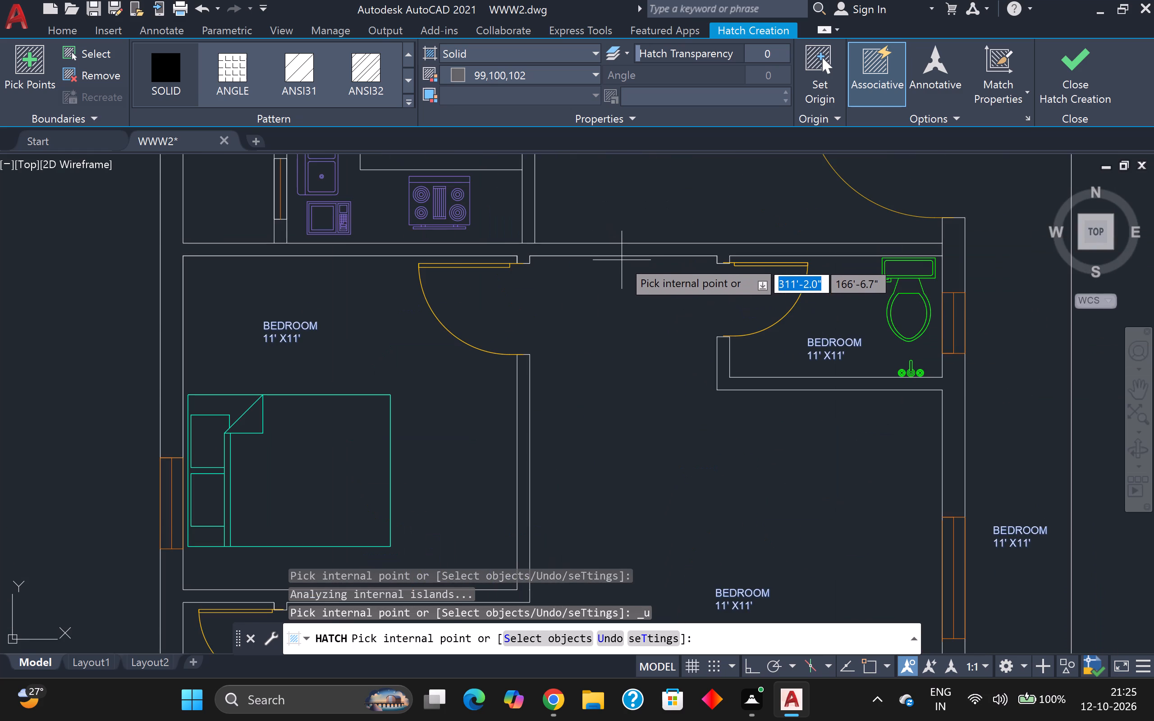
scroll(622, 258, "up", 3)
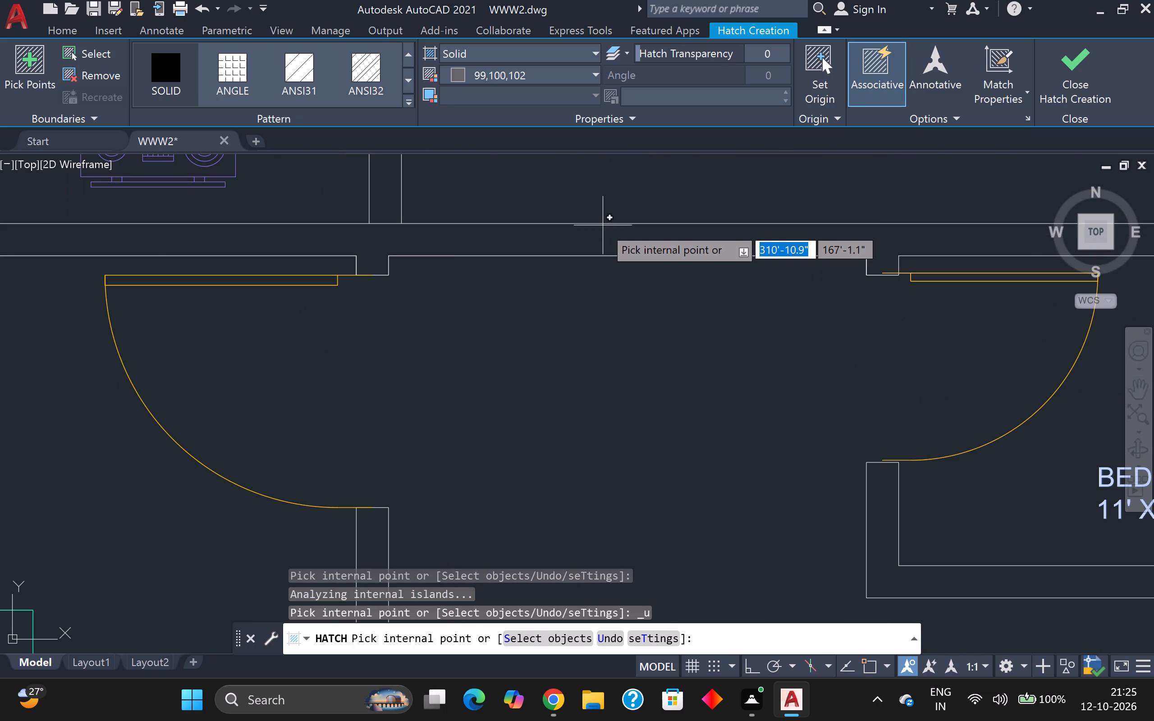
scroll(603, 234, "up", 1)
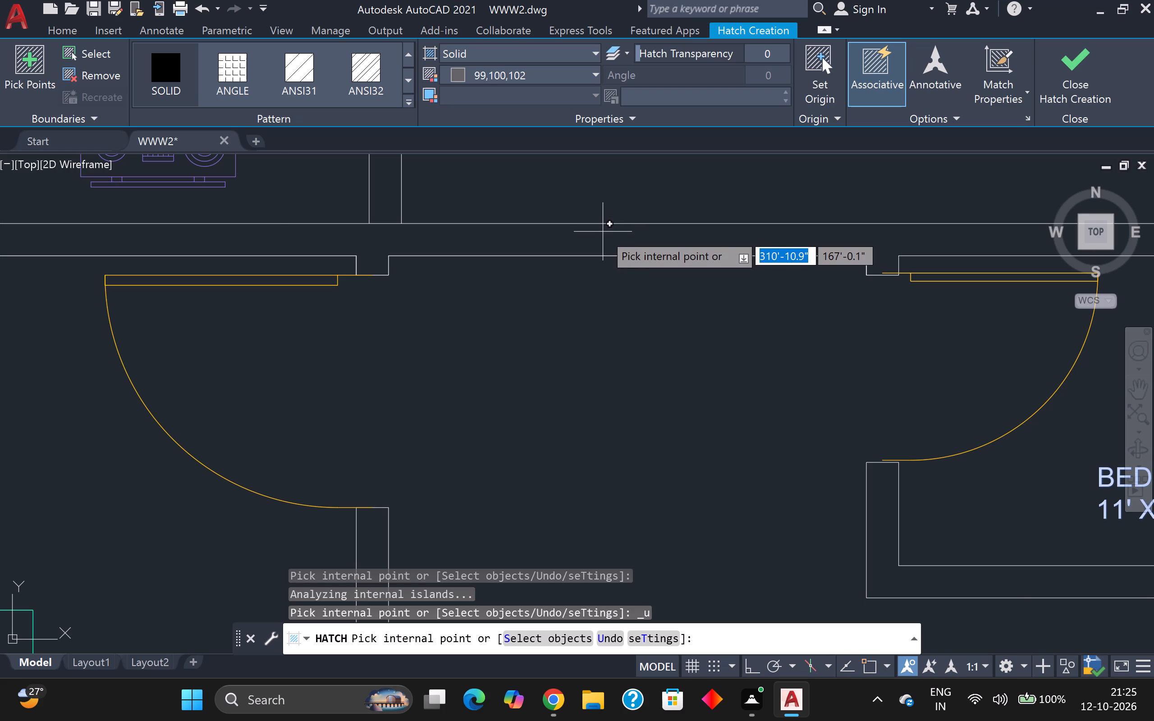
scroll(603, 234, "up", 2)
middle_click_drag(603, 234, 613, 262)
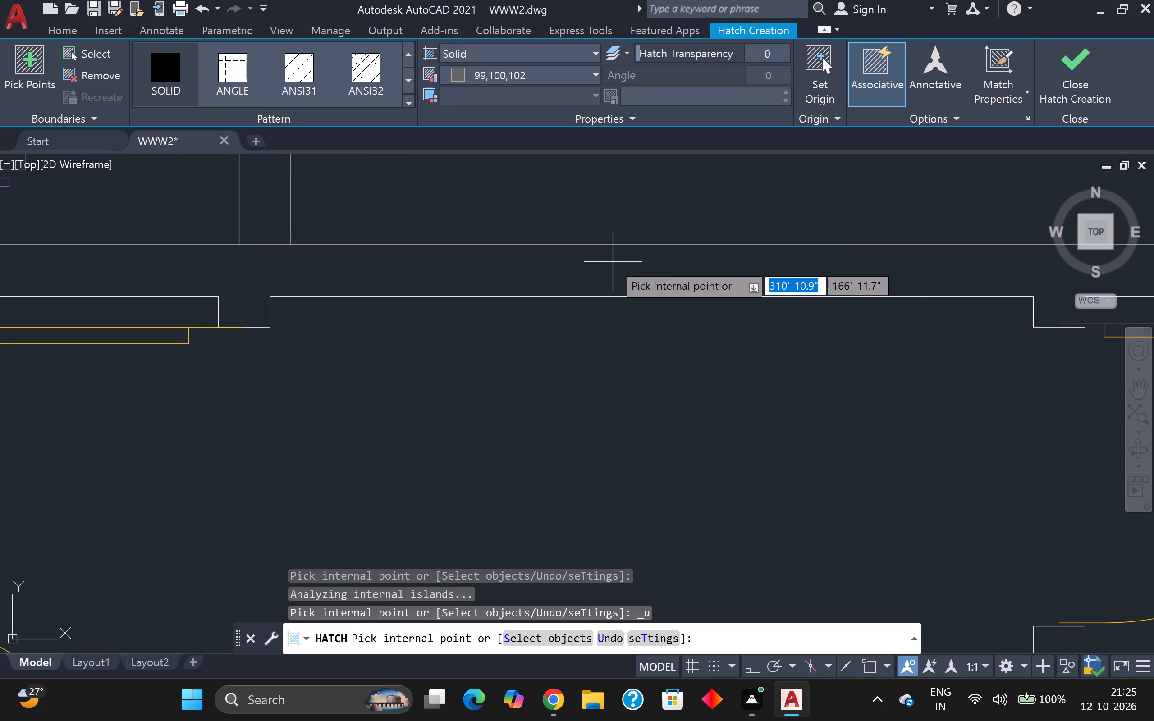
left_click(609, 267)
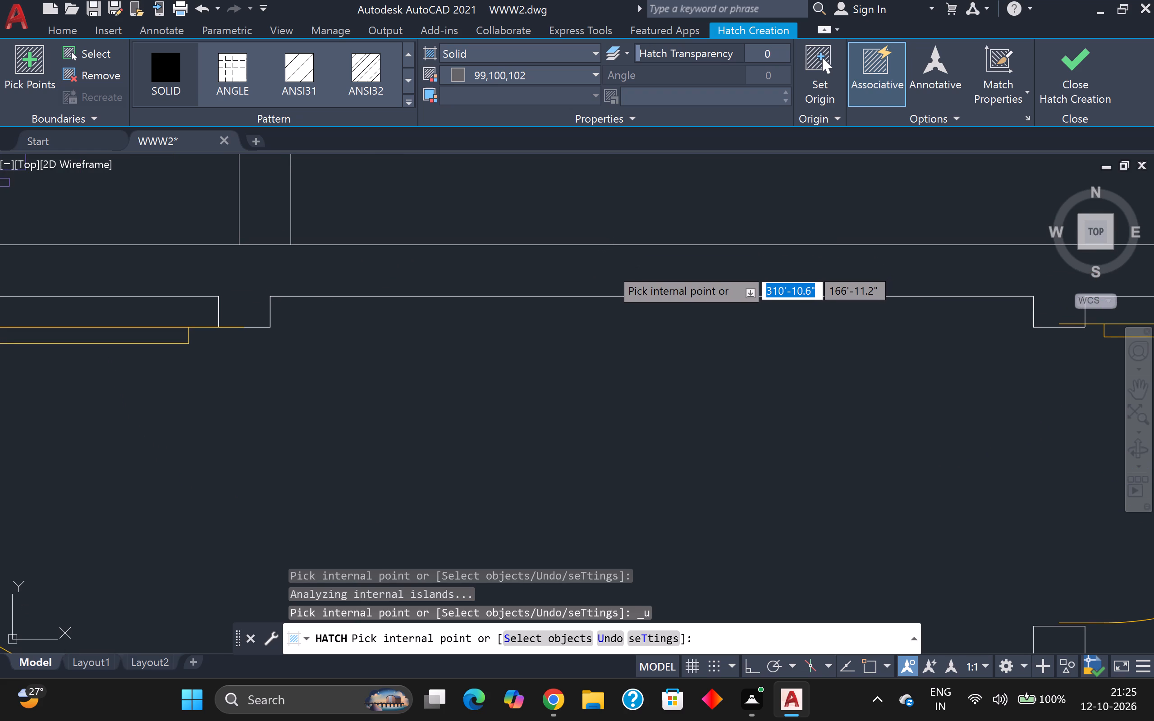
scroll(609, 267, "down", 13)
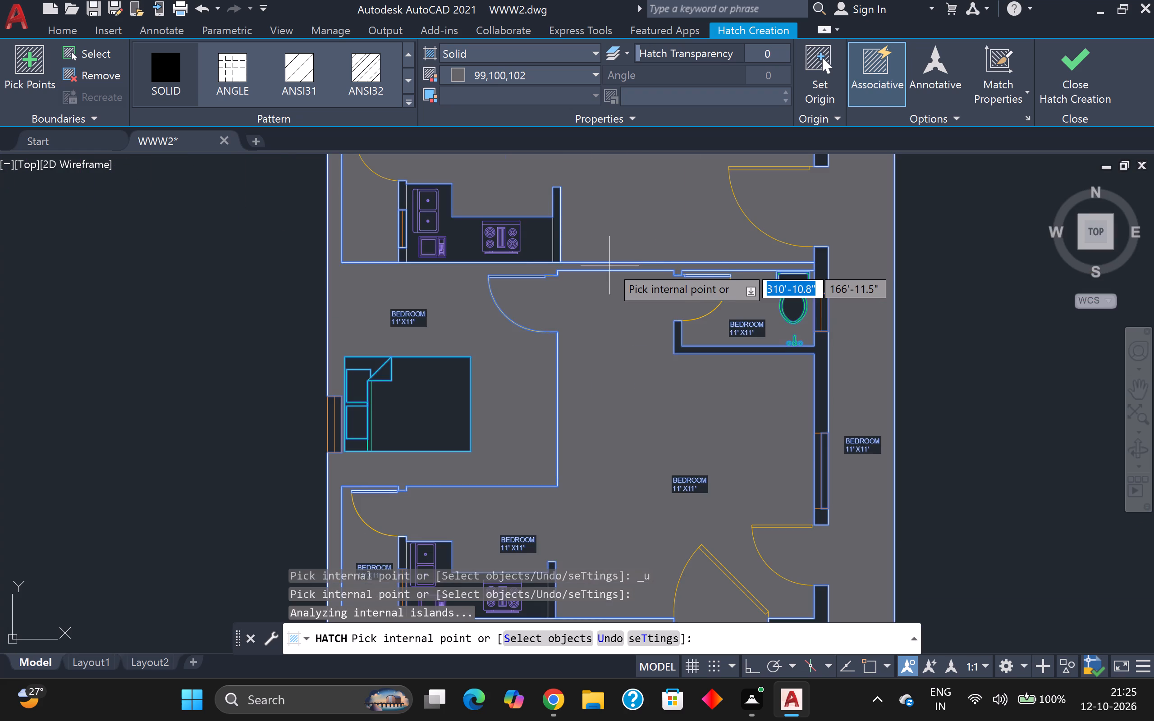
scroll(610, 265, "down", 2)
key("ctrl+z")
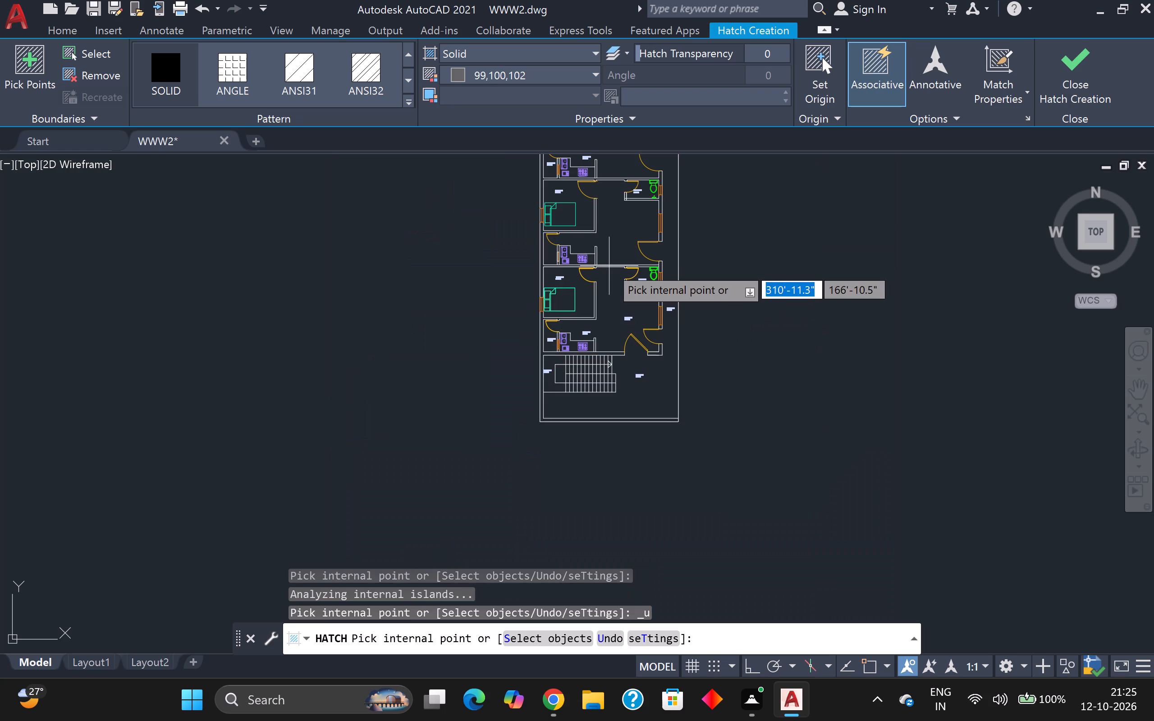
Reapply the SOLID pattern in colour 99,100,102 and pick the top unit's west wall beside the bedroom's south-west corner for hatching.
scroll(555, 285, "up", 2)
scroll(522, 261, "up", 1)
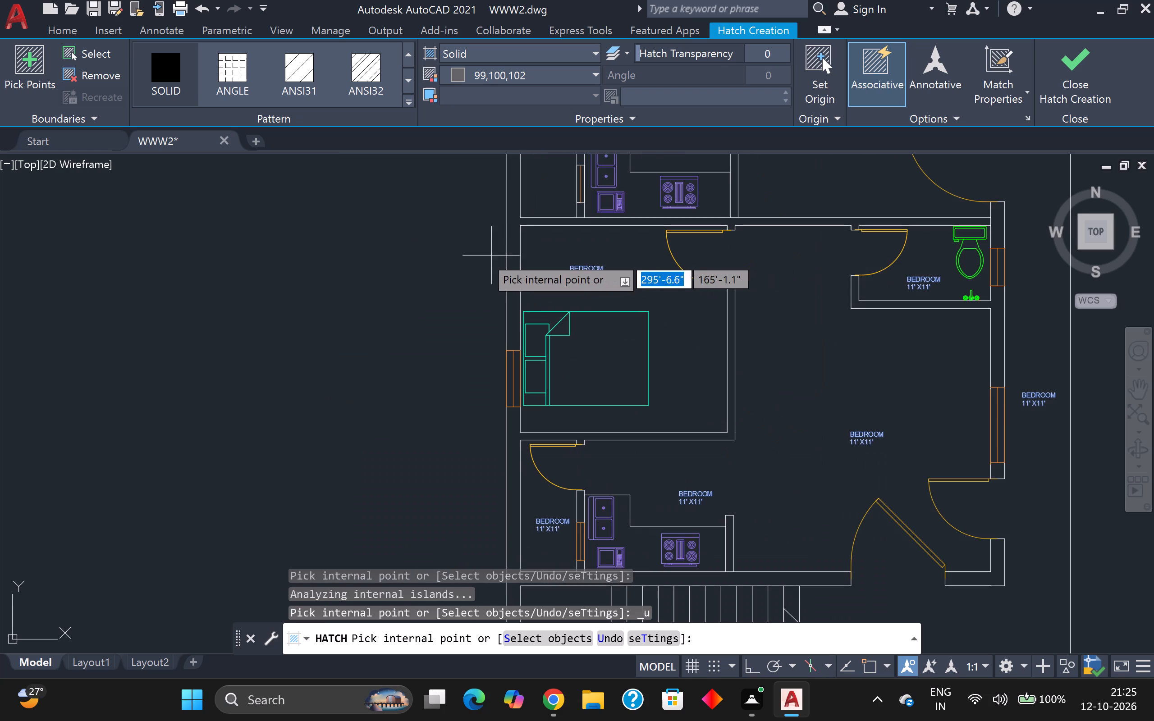
middle_click_drag(452, 252, 456, 400)
scroll(554, 252, "down", 3)
middle_click_drag(559, 247, 585, 422)
scroll(598, 326, "up", 3)
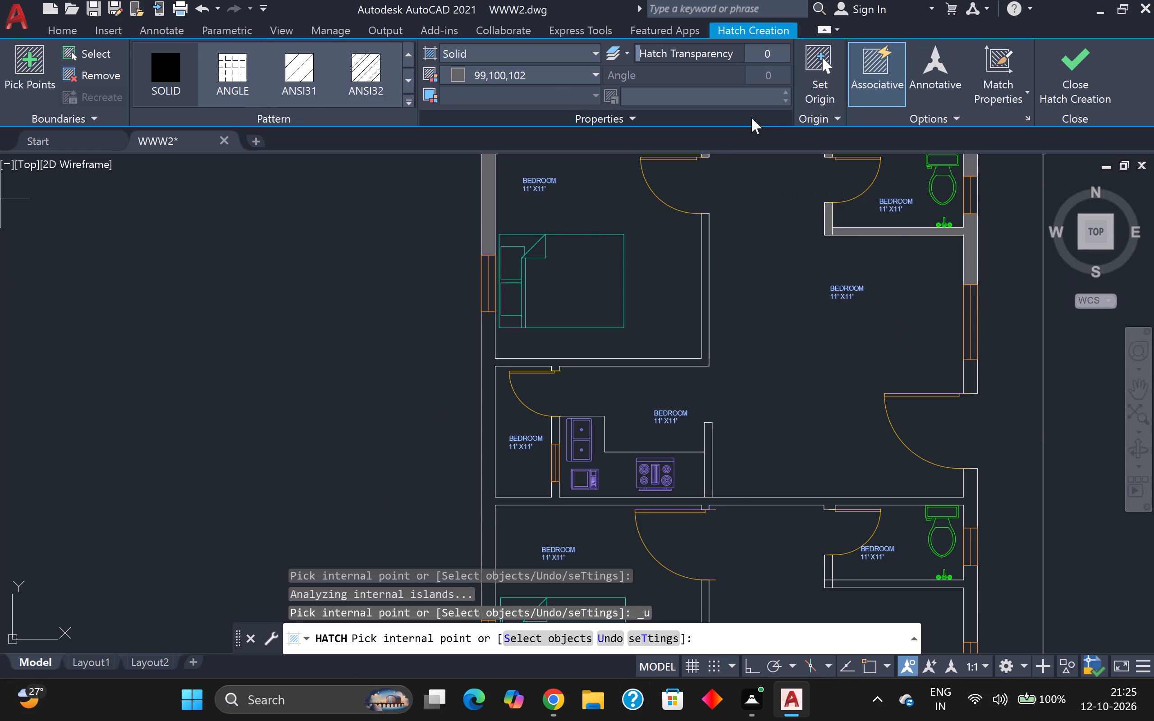
left_click(169, 76)
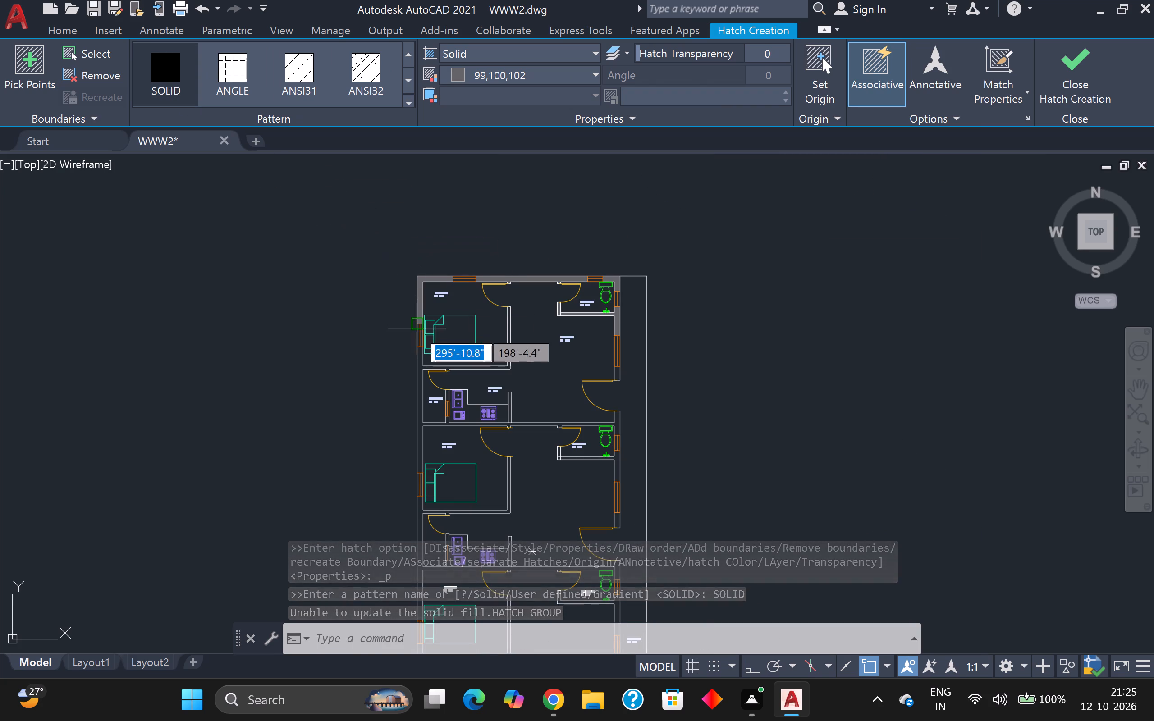
scroll(432, 430, "up", 2)
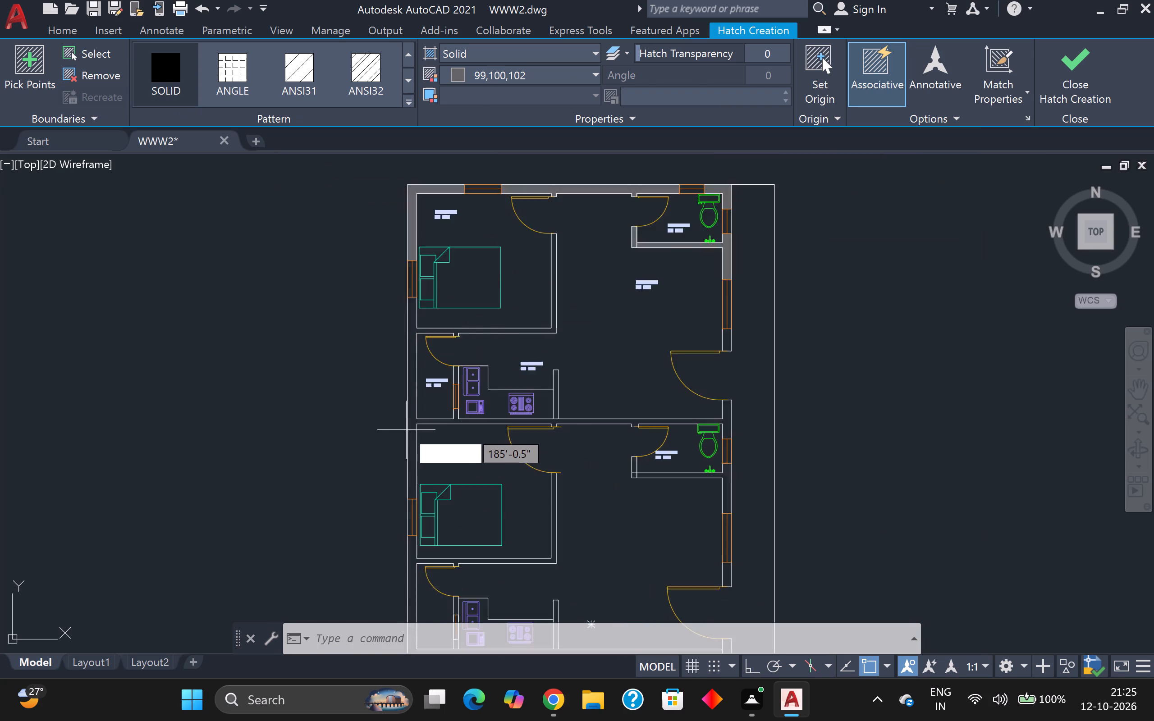
scroll(431, 424, "up", 1)
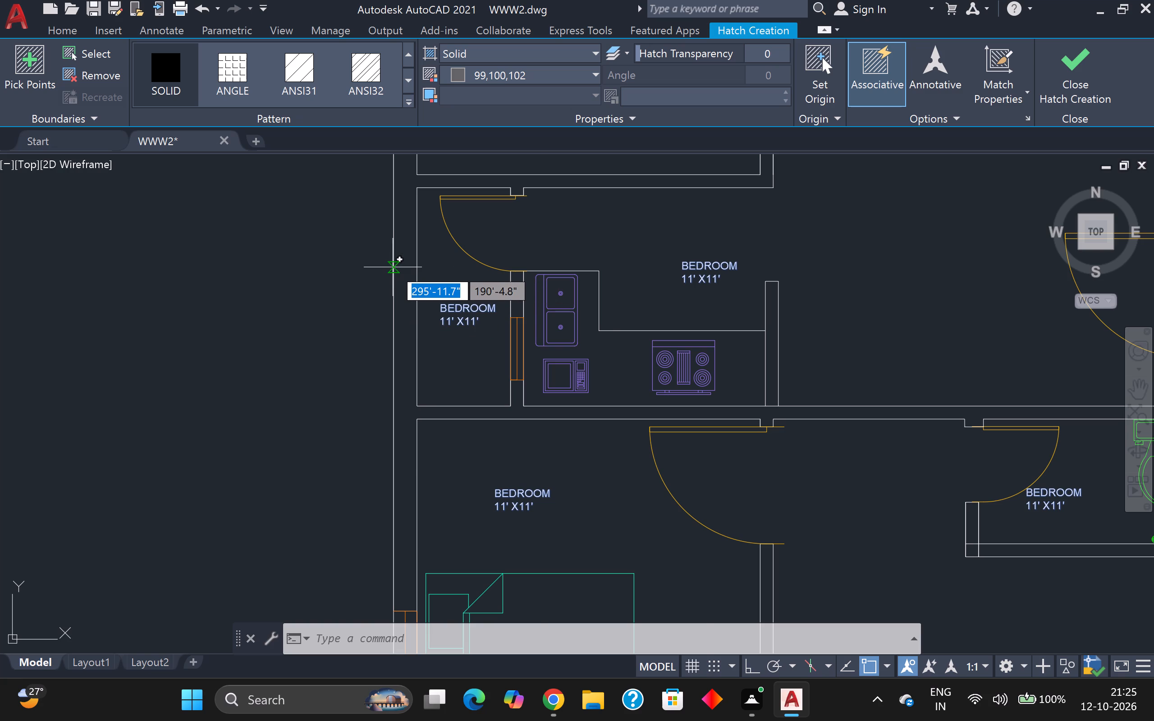
scroll(392, 266, "down", 2)
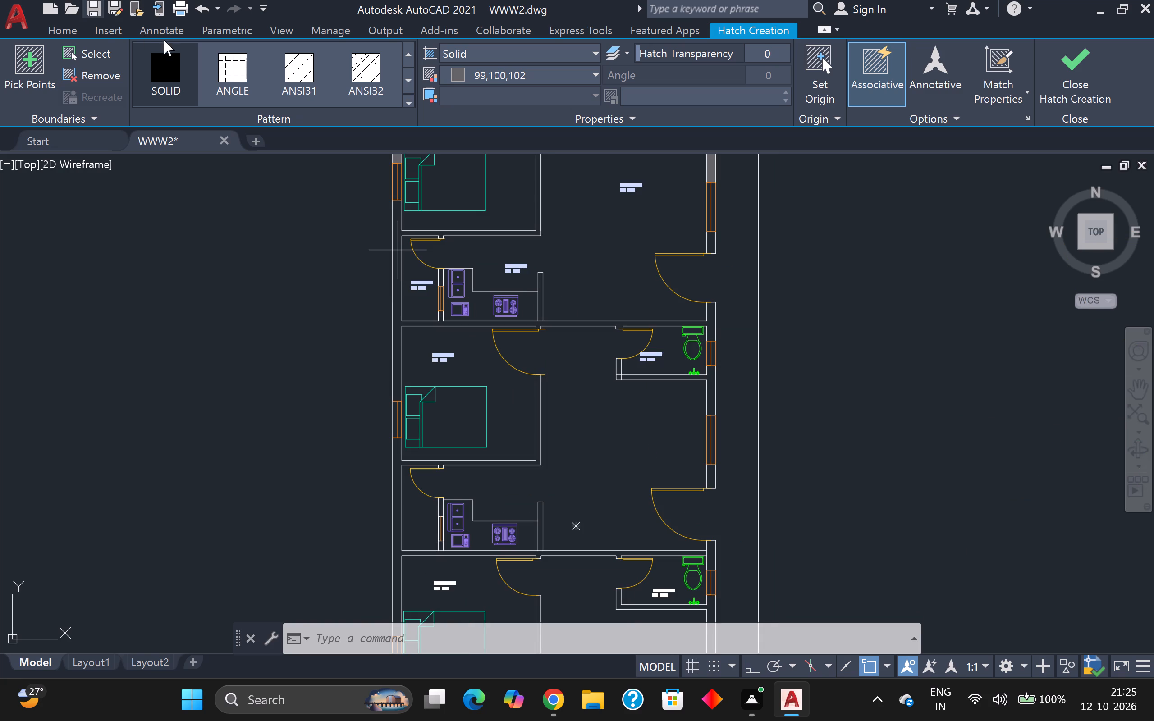
left_click(164, 54)
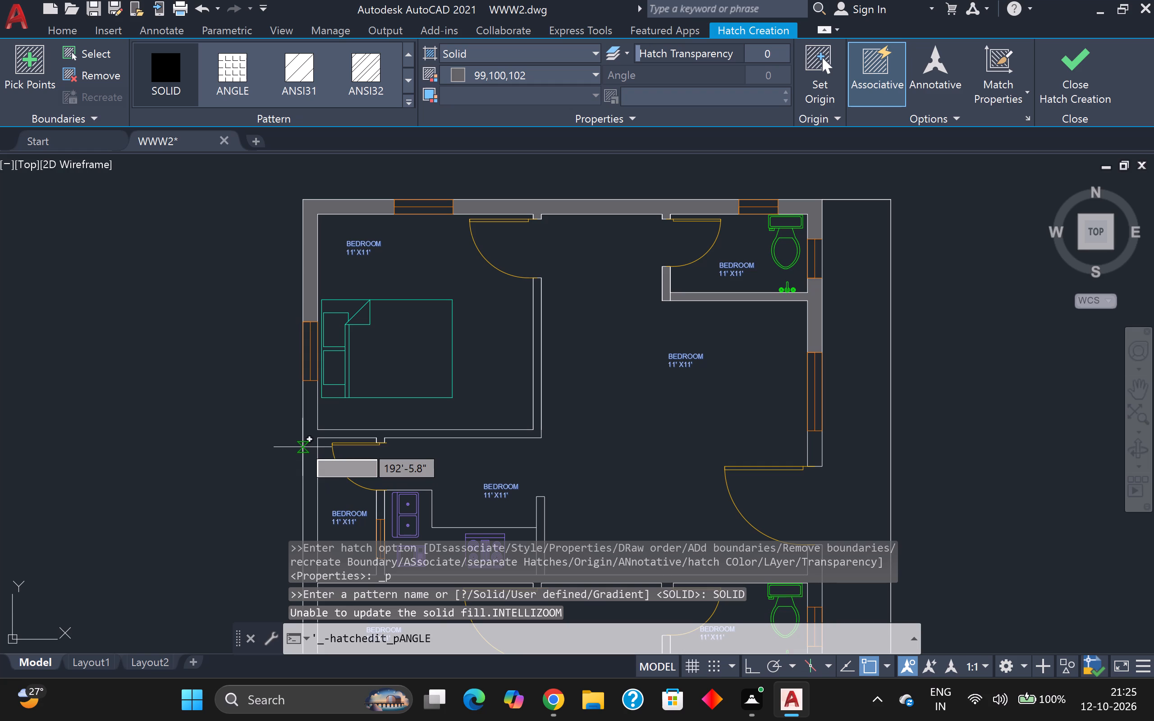
scroll(307, 430, "up", 4)
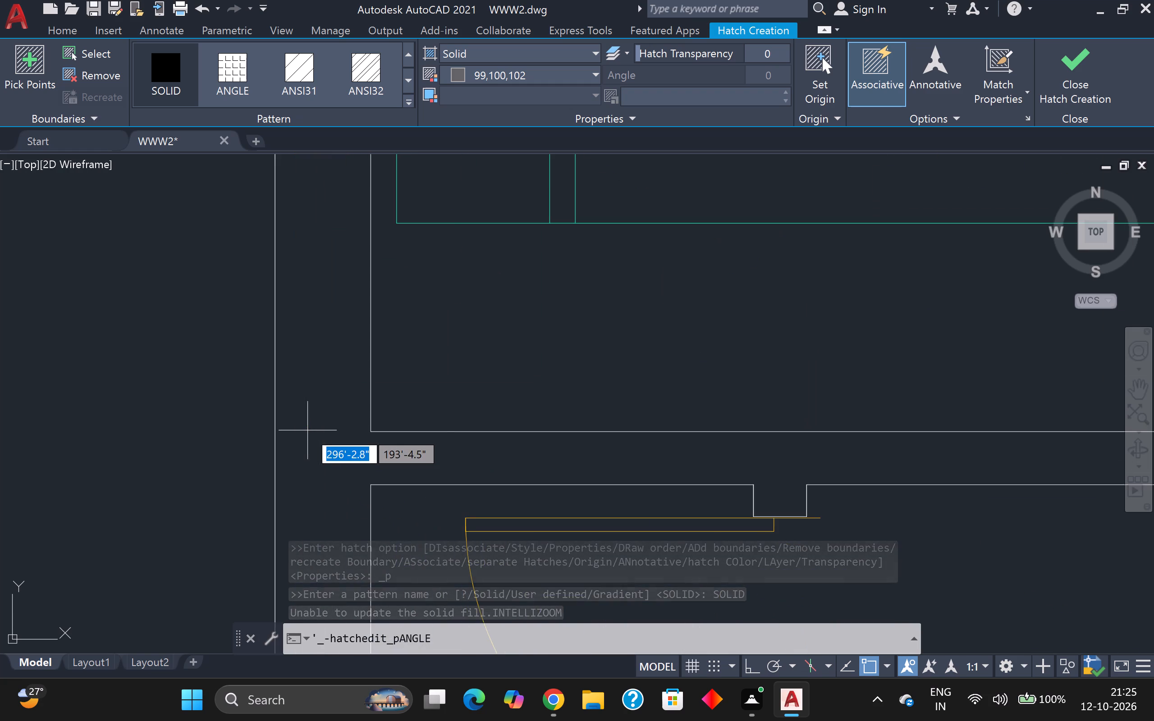
scroll(316, 384, "up", 2)
left_click(315, 358)
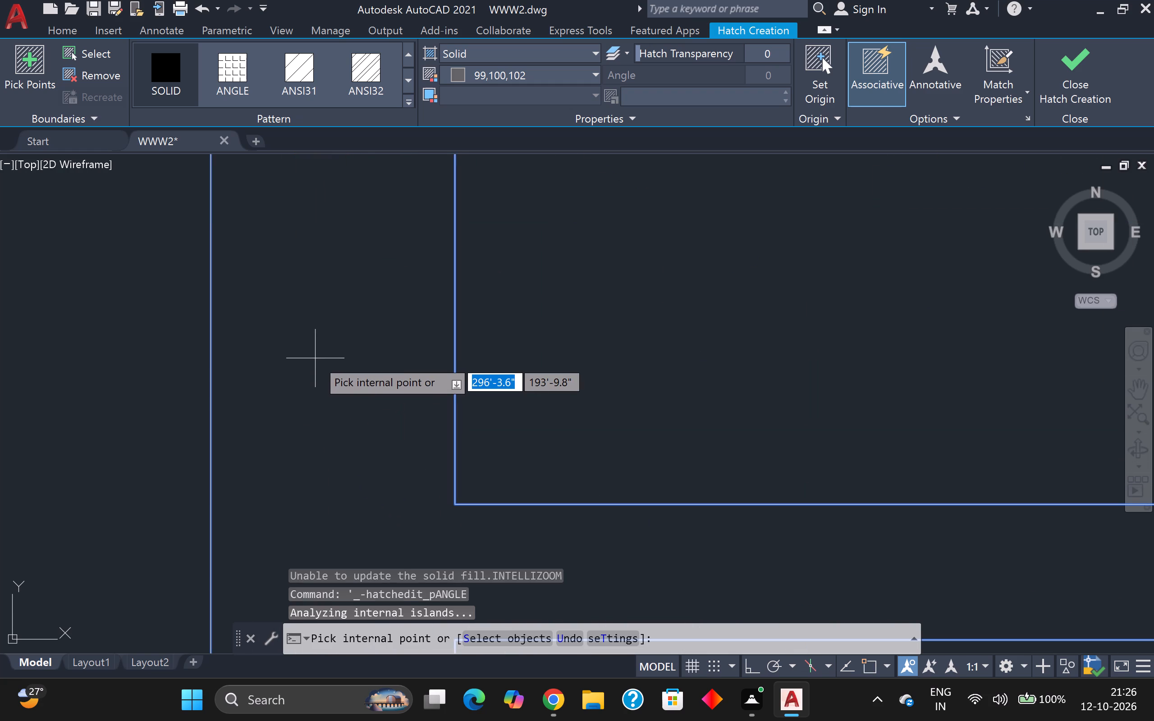
Examine the previewed hatch boundaries across the three units, the stair area and the outer wall's southern corners.
scroll(316, 358, "down", 8)
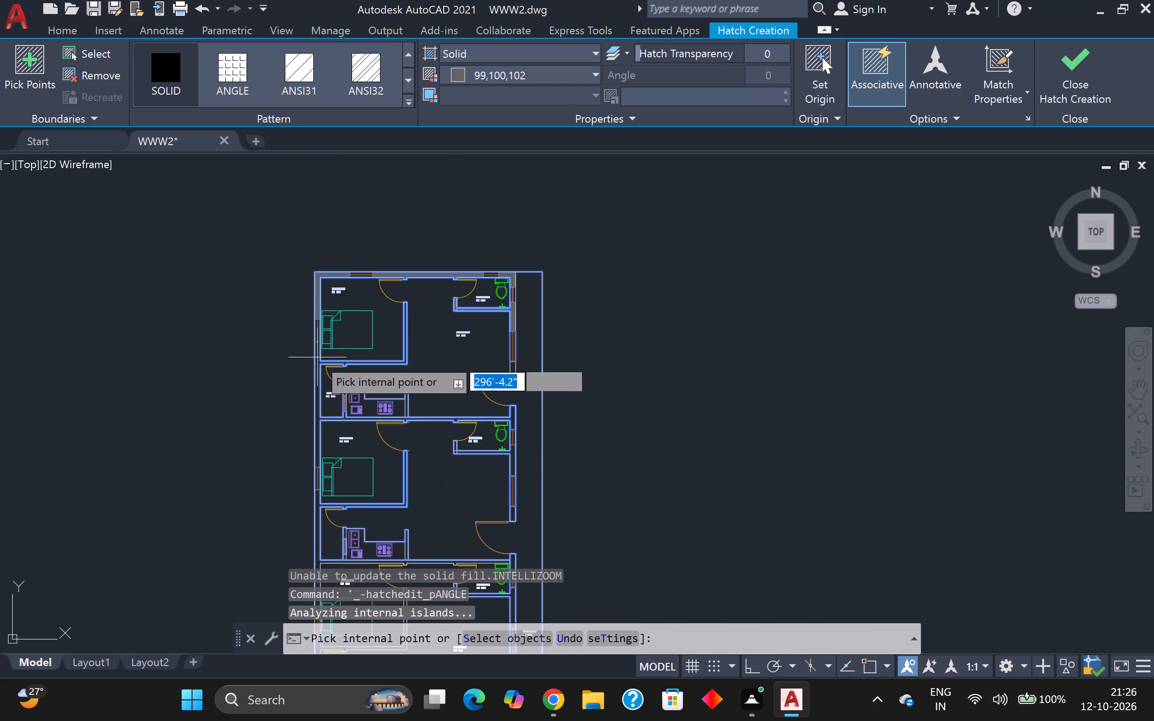
scroll(317, 358, "down", 1)
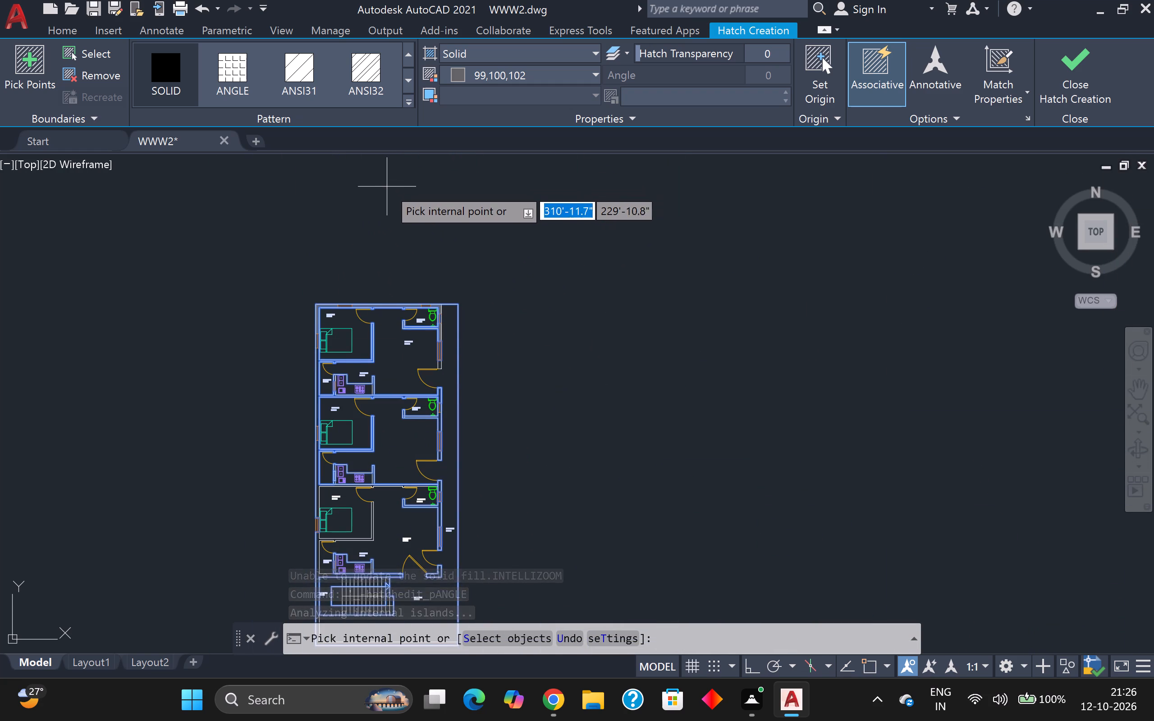
scroll(389, 188, "down", 1)
scroll(397, 193, "up", 2)
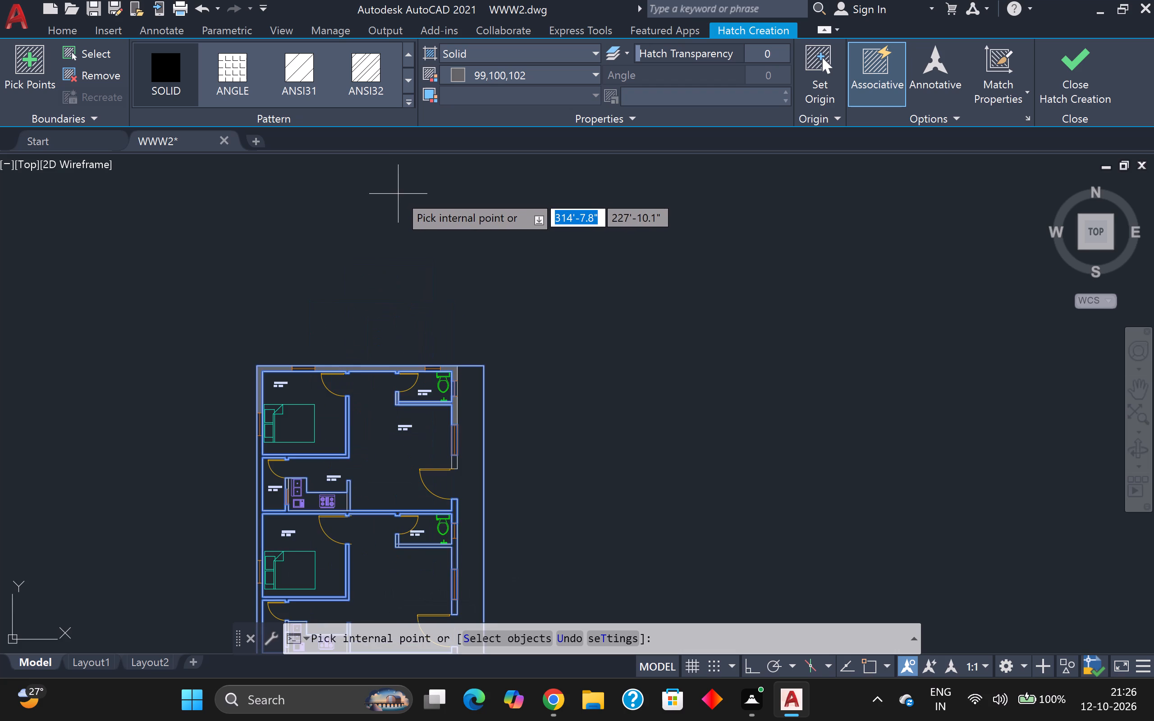
scroll(398, 194, "down", 2)
scroll(471, 467, "up", 3)
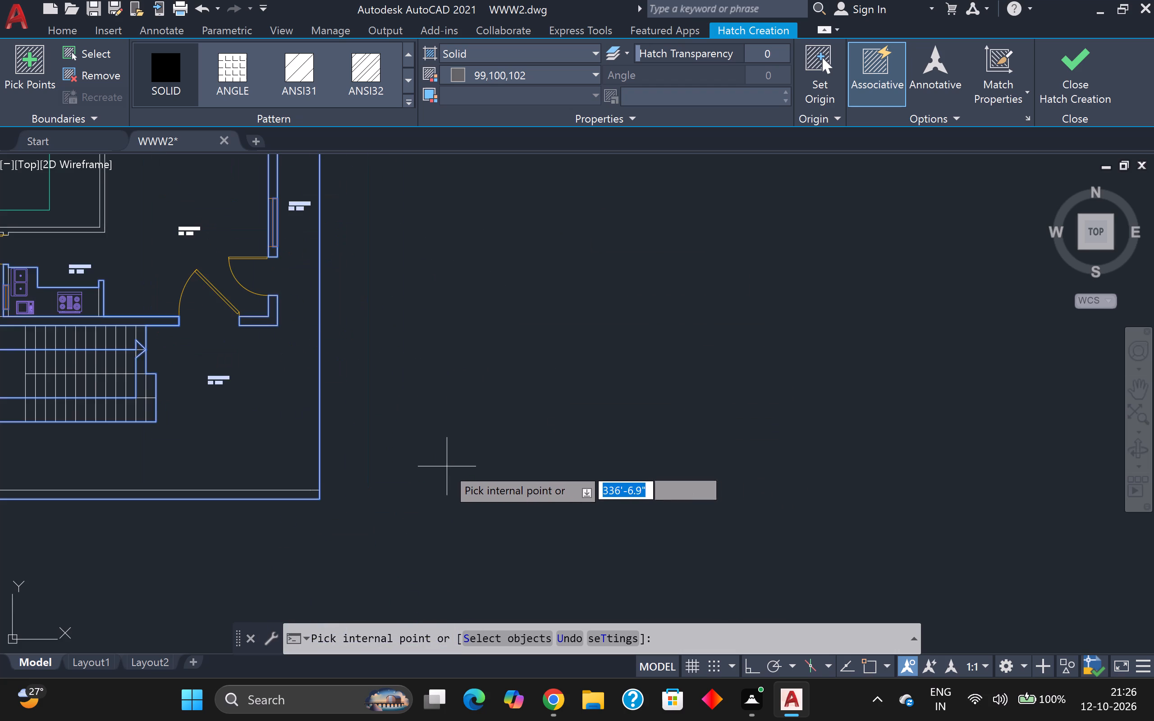
scroll(413, 466, "up", 2)
middle_click_drag(393, 459, 669, 370)
scroll(293, 377, "down", 1)
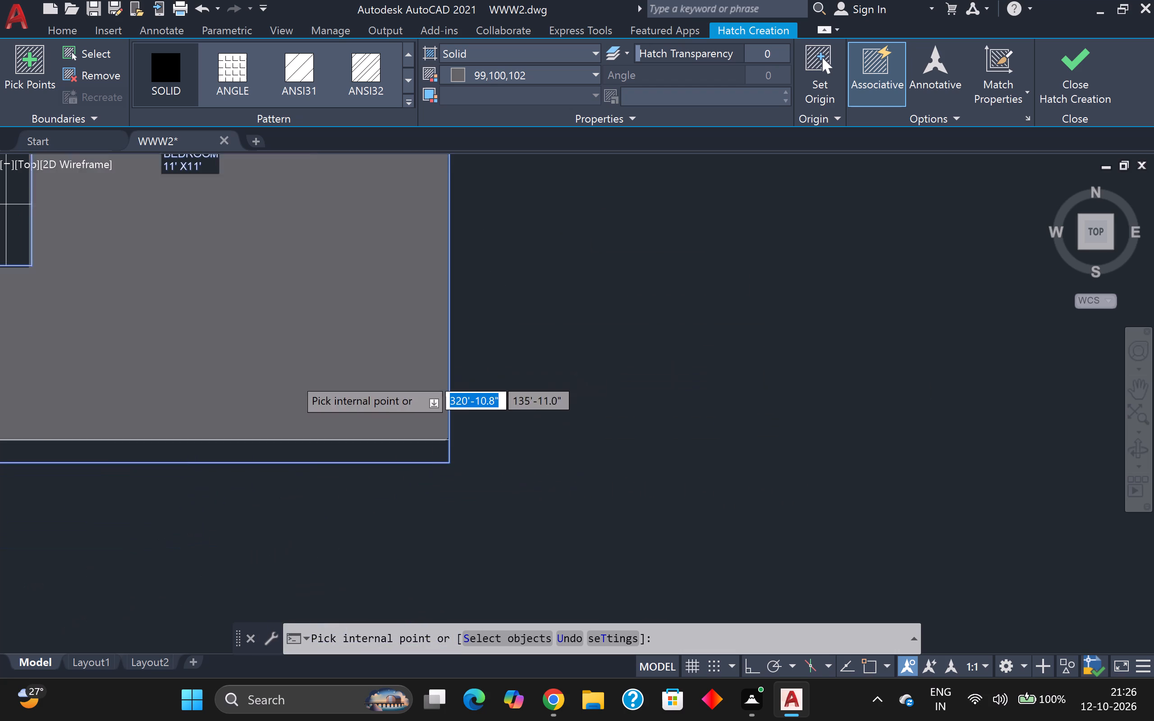
scroll(293, 377, "down", 1)
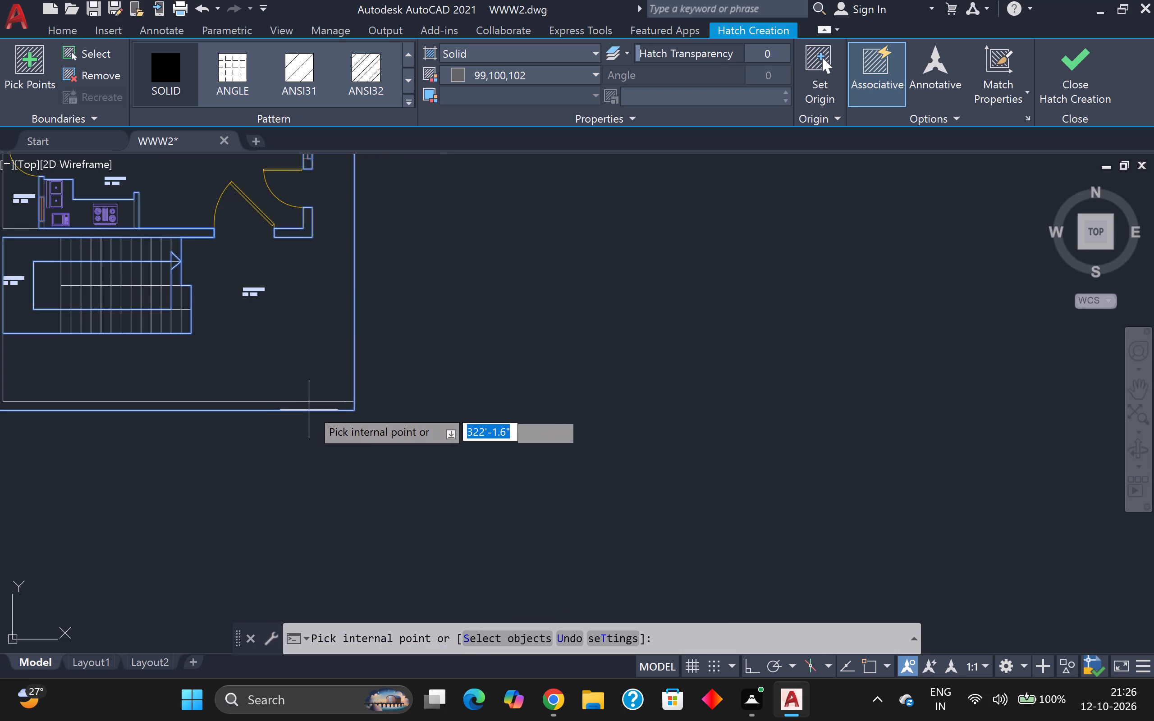
middle_click_drag(313, 403, 486, 402)
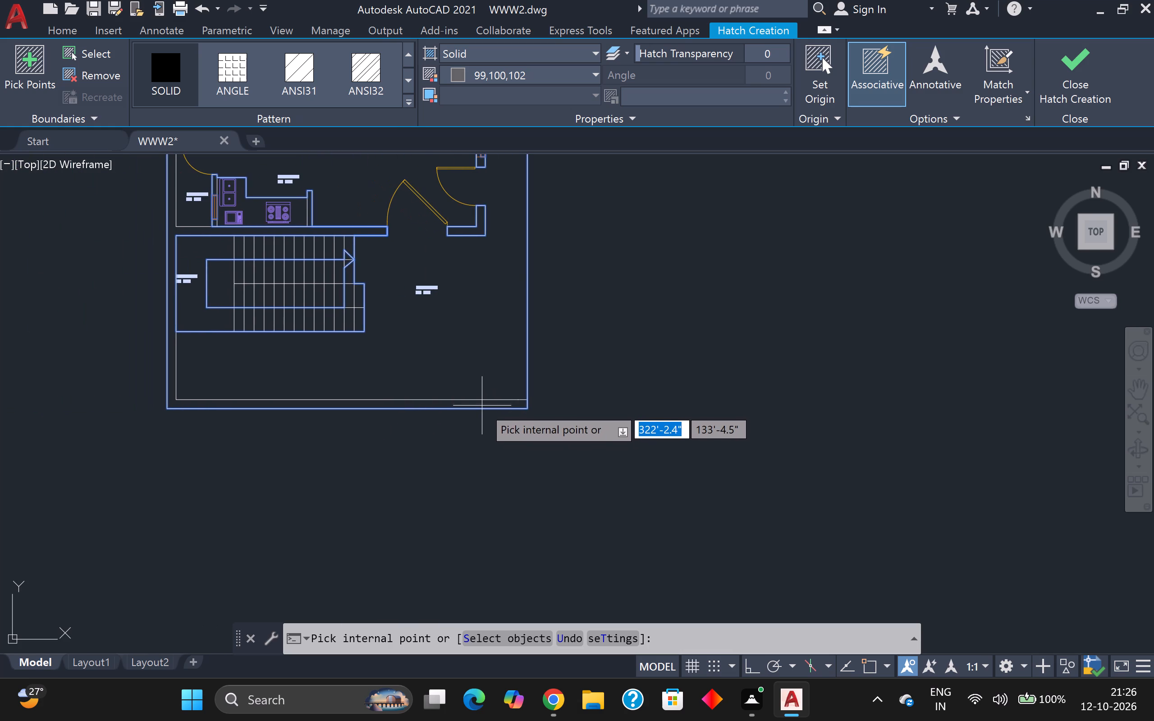
middle_click_drag(428, 315, 588, 374)
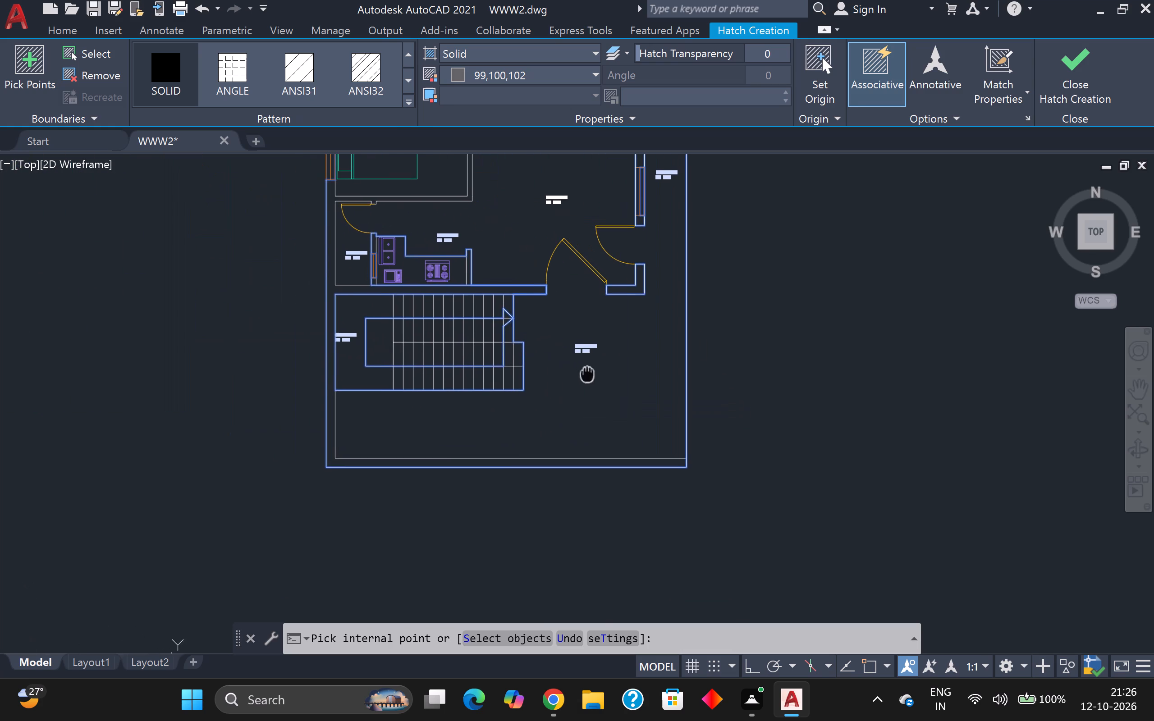
middle_click_drag(588, 374, 589, 374)
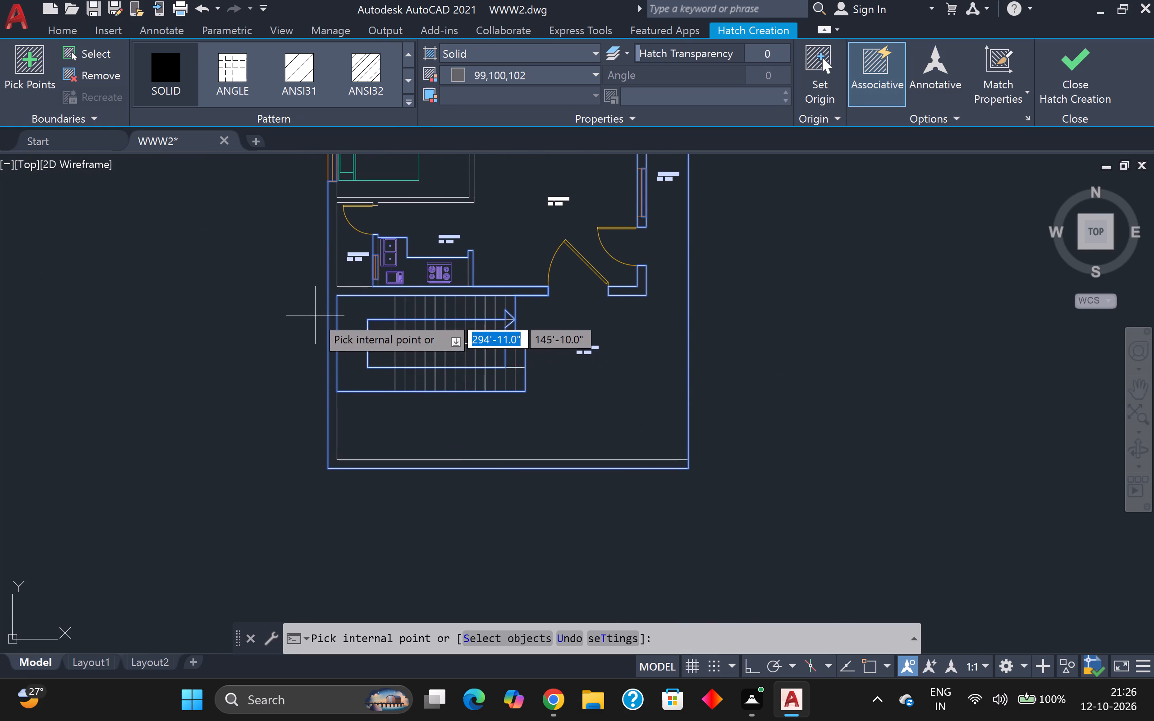
middle_click_drag(323, 321, 362, 383)
scroll(372, 336, "up", 2)
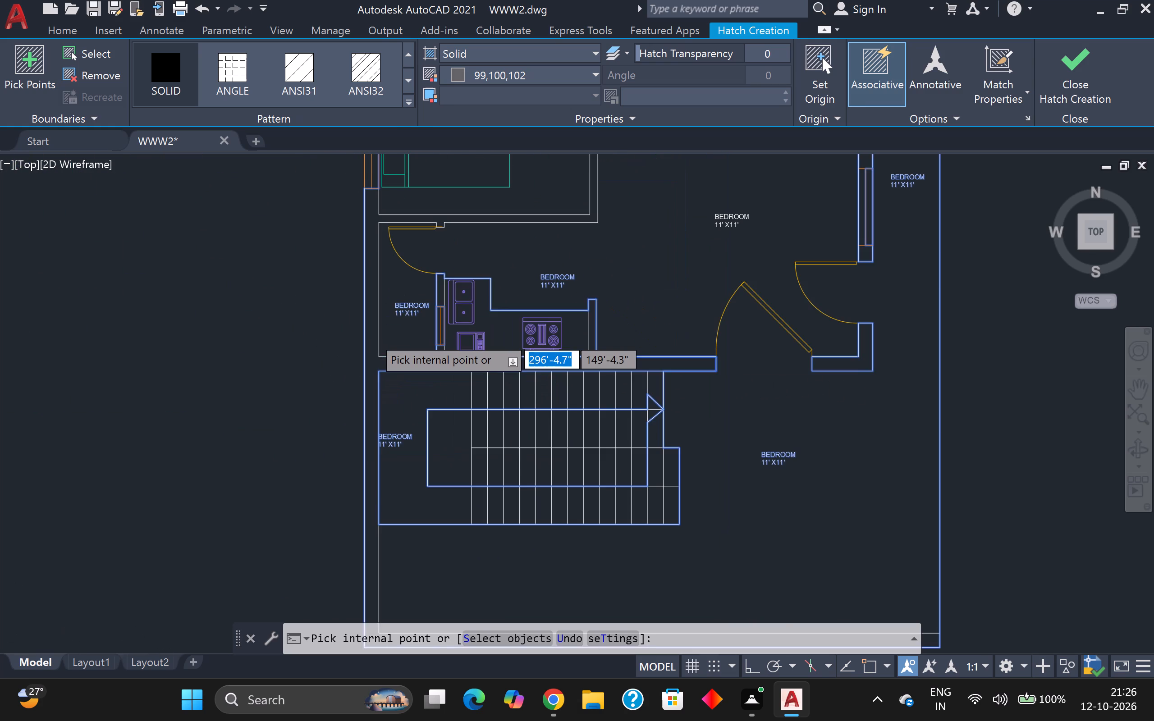
scroll(372, 336, "up", 5)
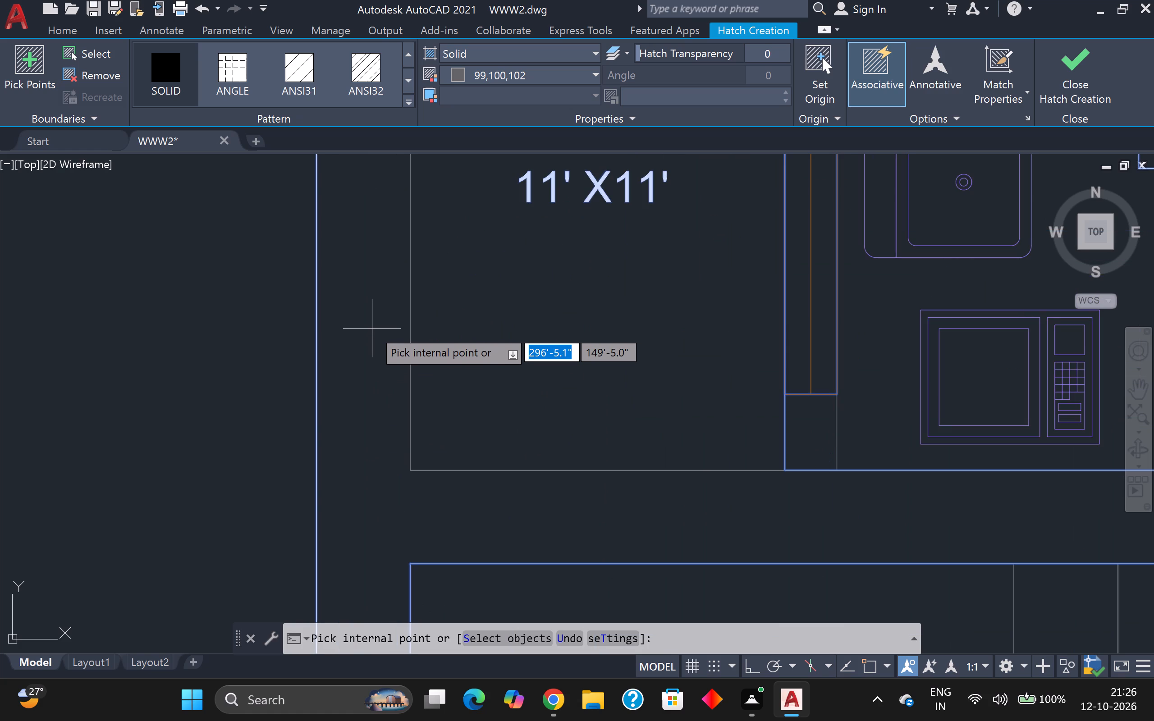
scroll(375, 326, "down", 8)
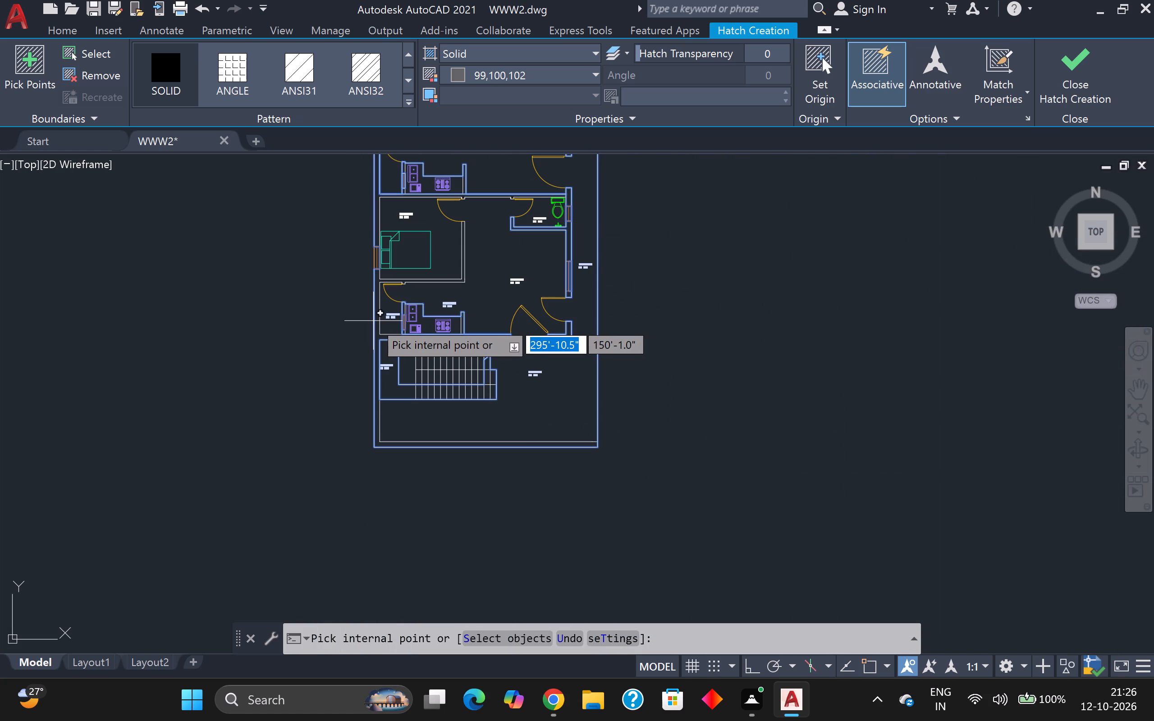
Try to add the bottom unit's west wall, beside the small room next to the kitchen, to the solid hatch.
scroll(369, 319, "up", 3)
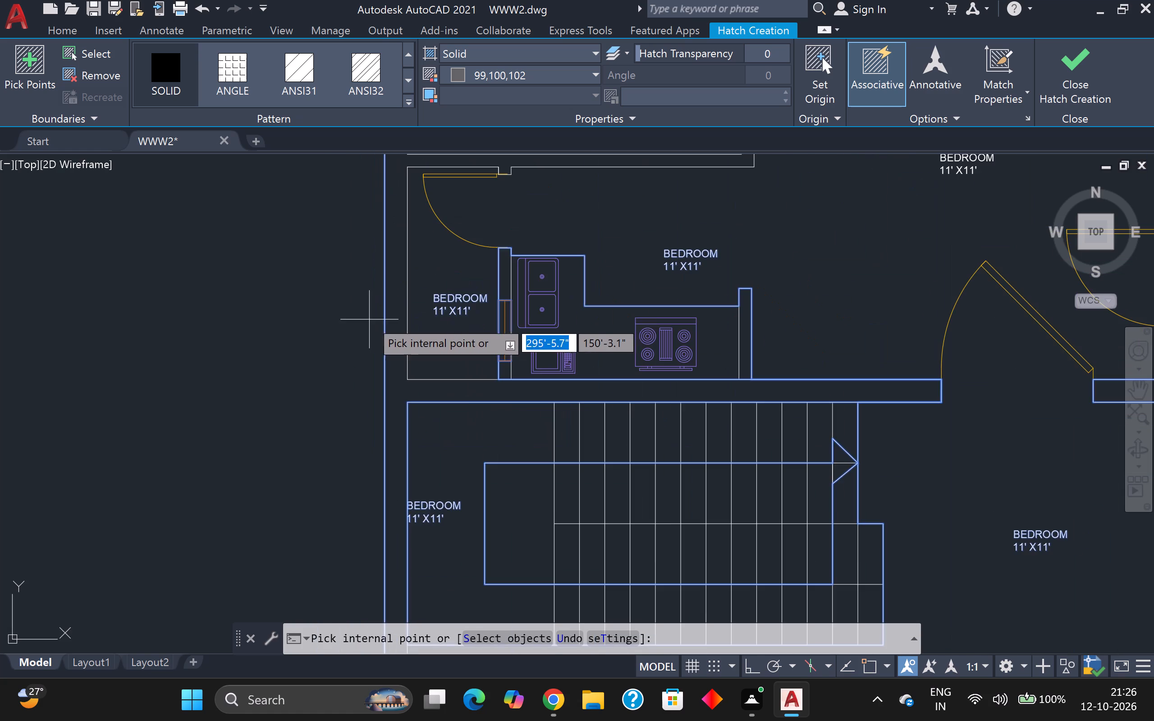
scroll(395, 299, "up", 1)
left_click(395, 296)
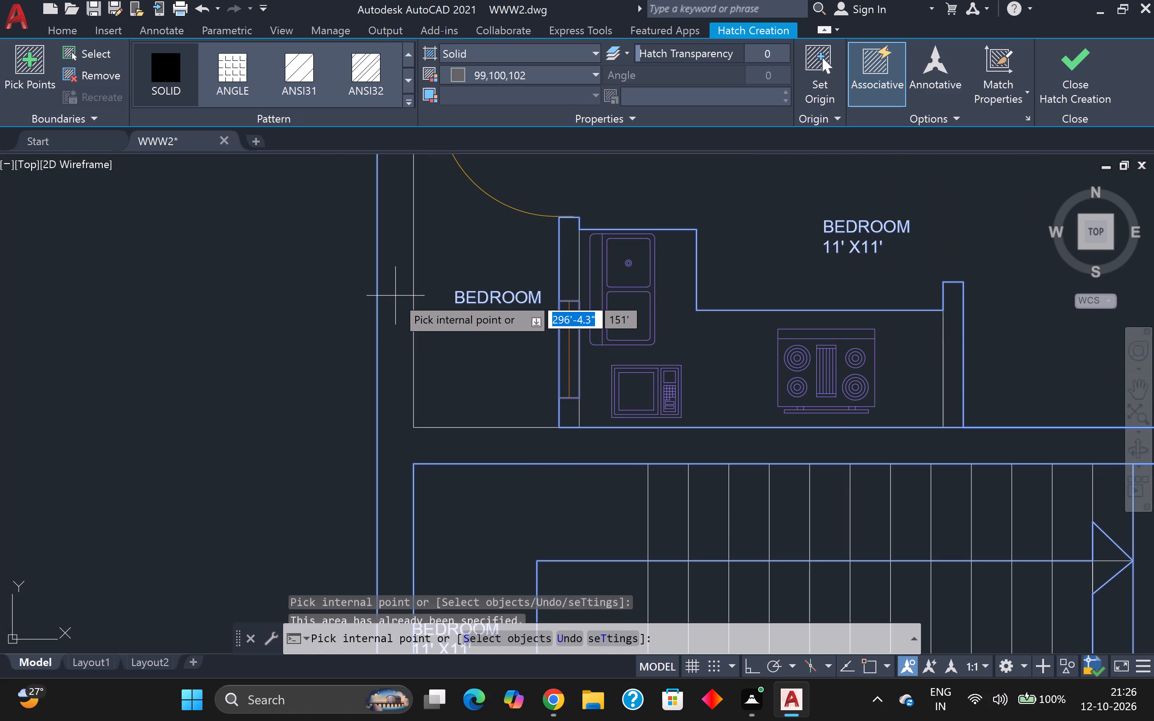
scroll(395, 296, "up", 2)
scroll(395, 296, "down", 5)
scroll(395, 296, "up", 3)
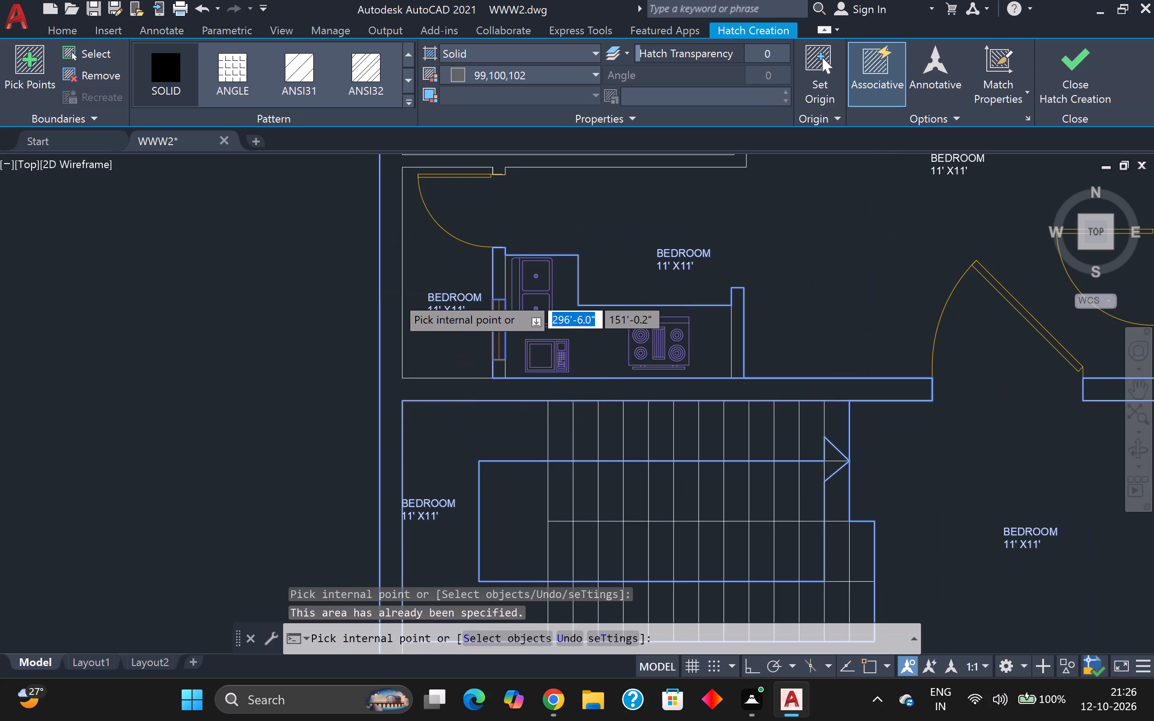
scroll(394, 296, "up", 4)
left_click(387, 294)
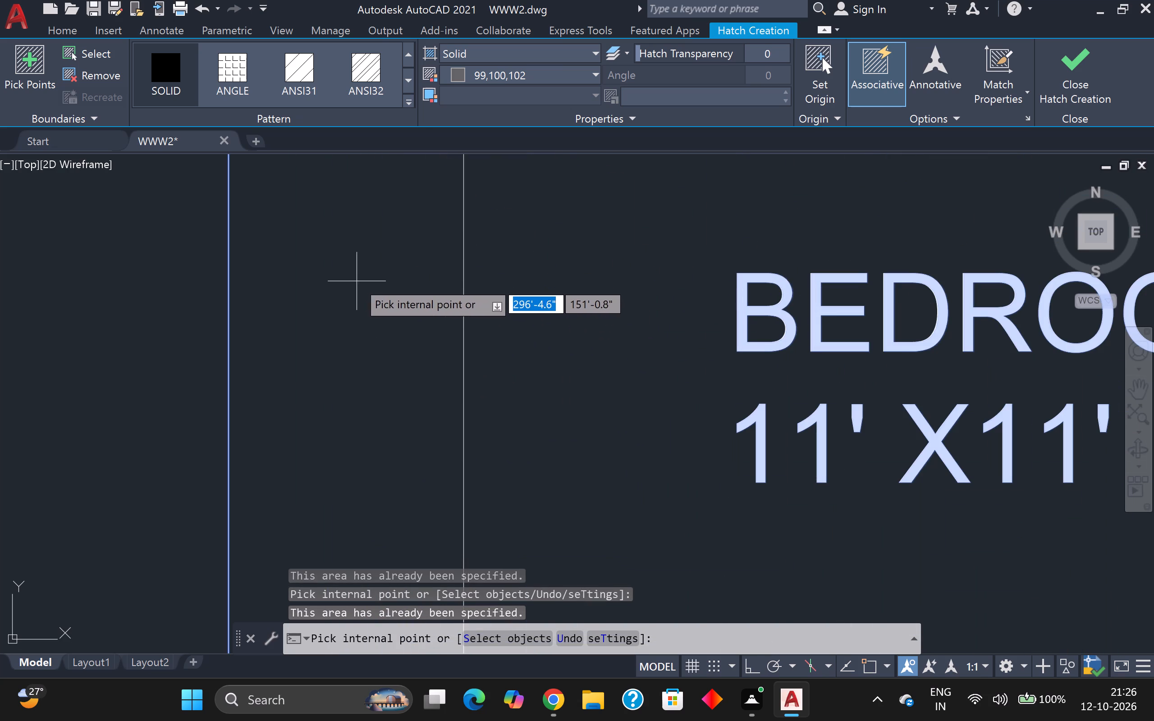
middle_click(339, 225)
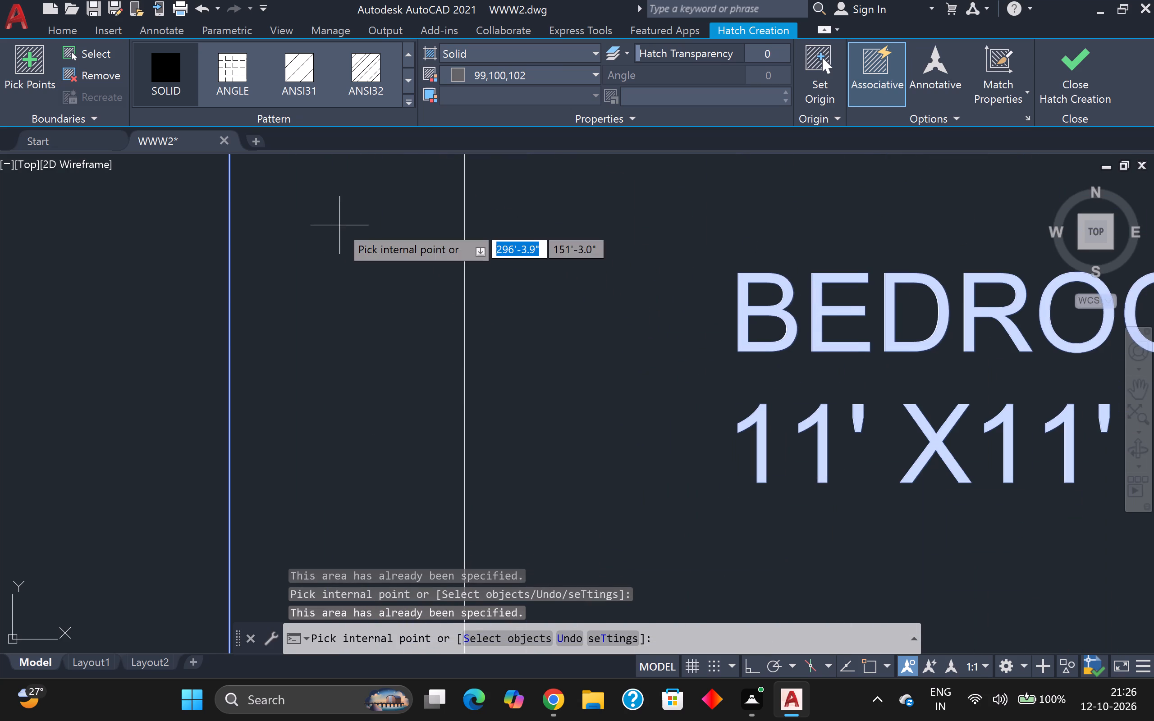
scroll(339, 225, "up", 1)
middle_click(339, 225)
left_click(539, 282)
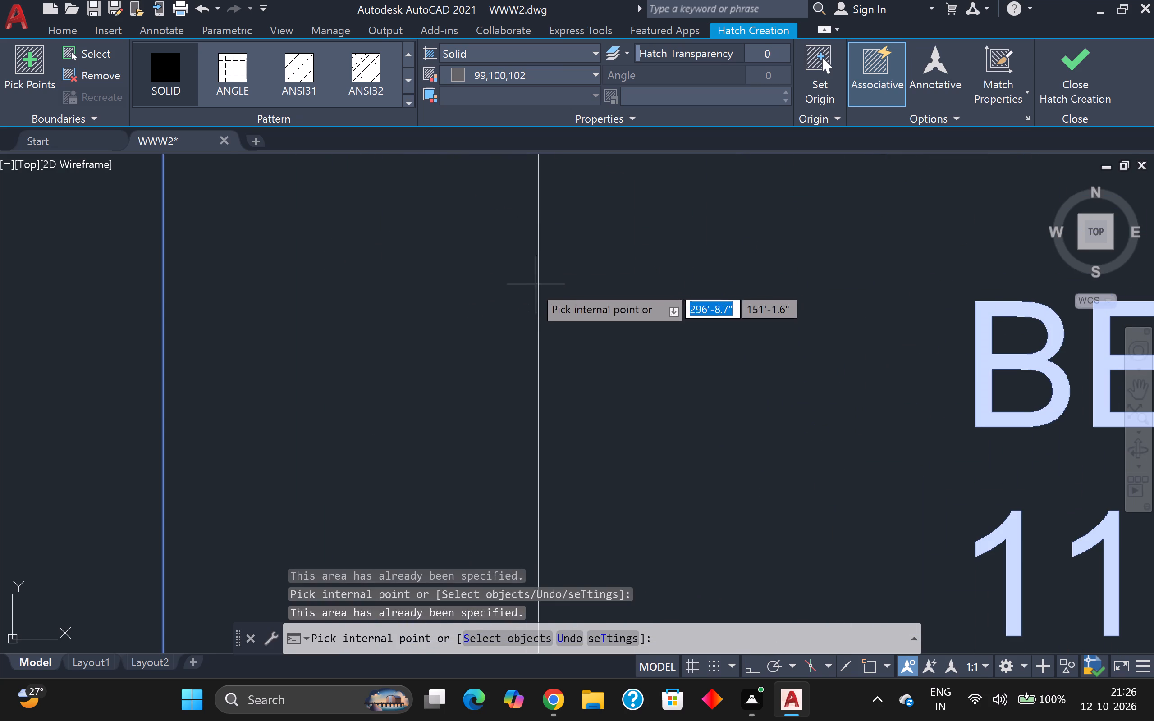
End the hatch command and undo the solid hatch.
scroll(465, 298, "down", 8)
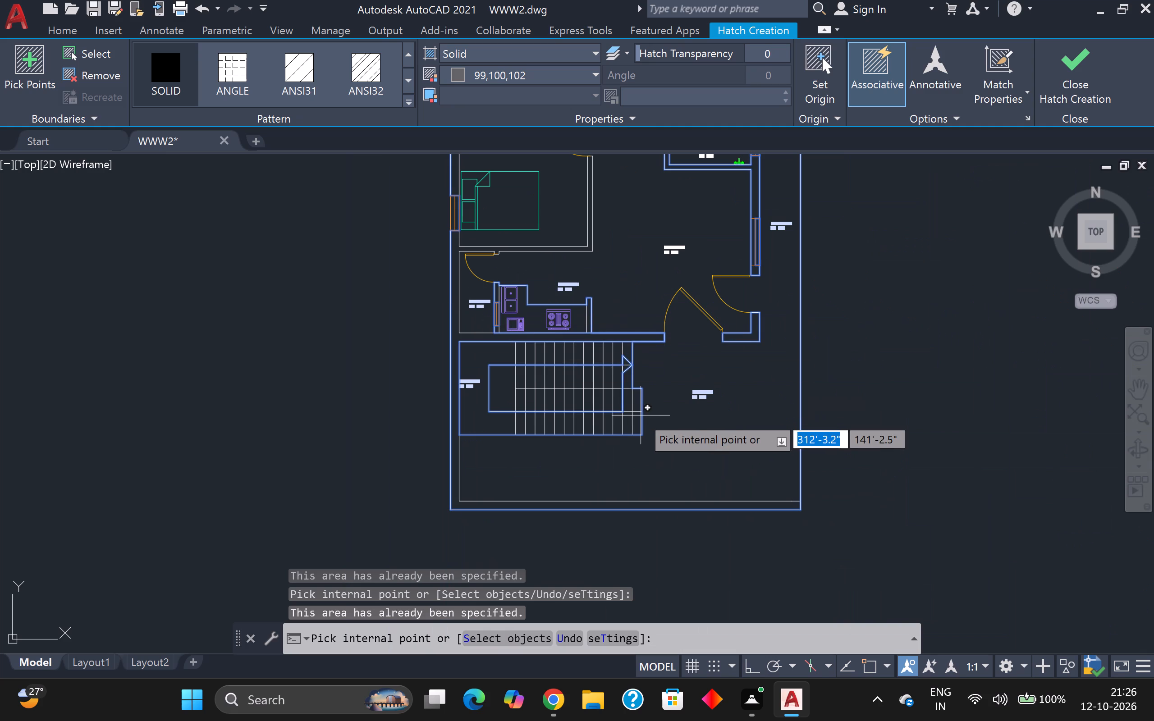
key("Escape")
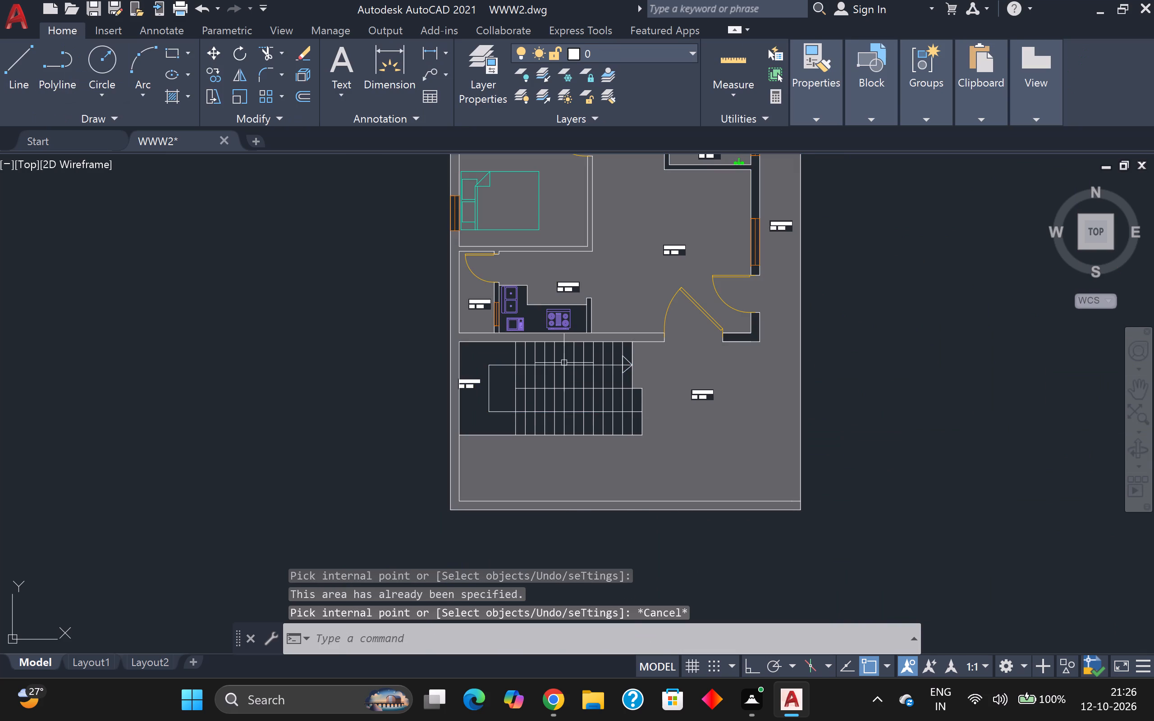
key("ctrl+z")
Check the extents of the outer boundary and of the top unit's north wall lines around the bedroom door jamb.
scroll(475, 319, "up", 1)
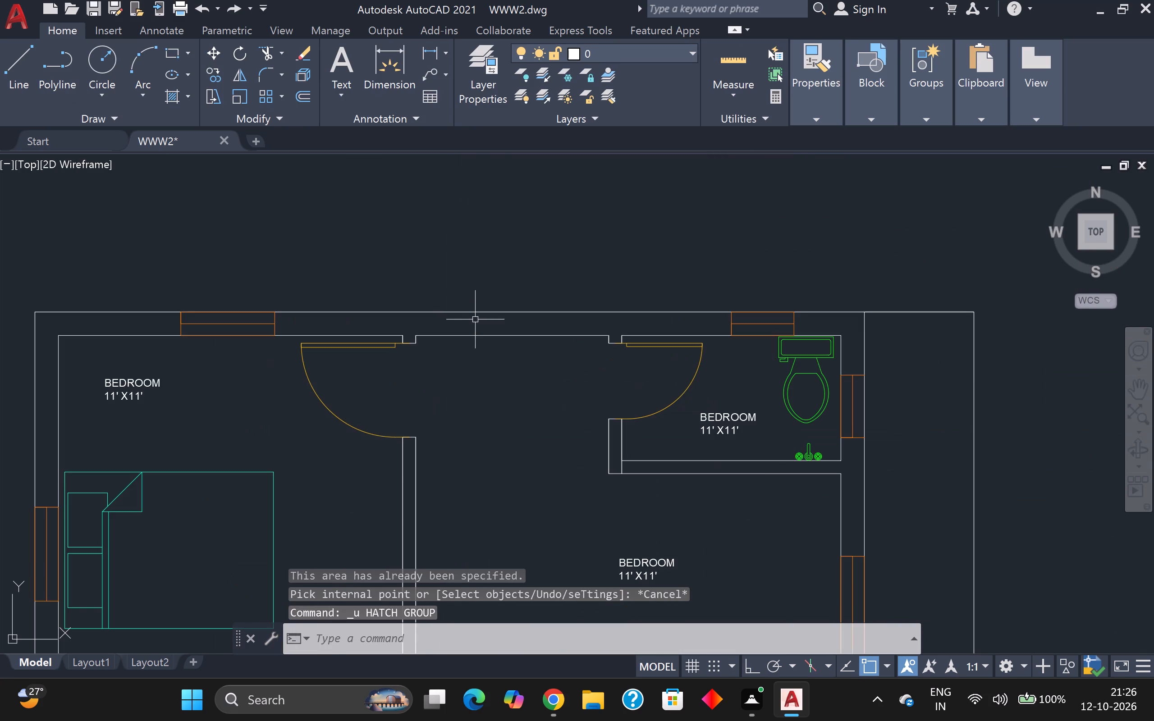
scroll(477, 319, "up", 1)
left_click(495, 344)
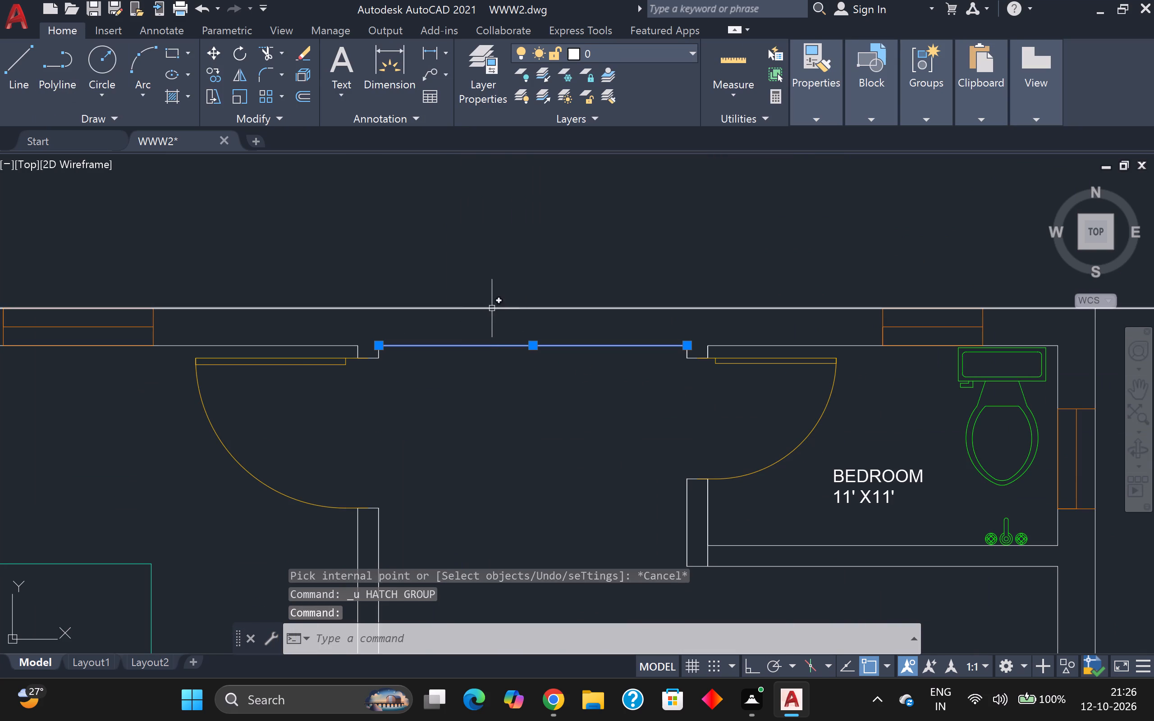
left_click(492, 308)
scroll(449, 318, "down", 1)
middle_click_drag(449, 318, 513, 302)
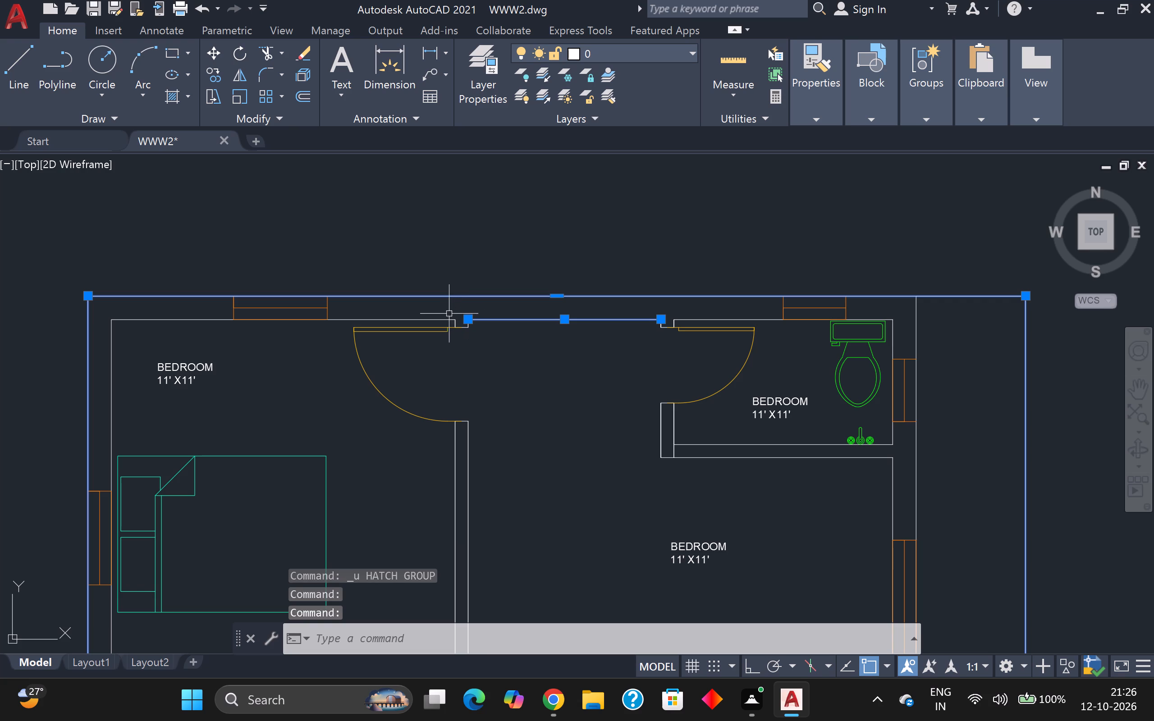
scroll(445, 318, "up", 3)
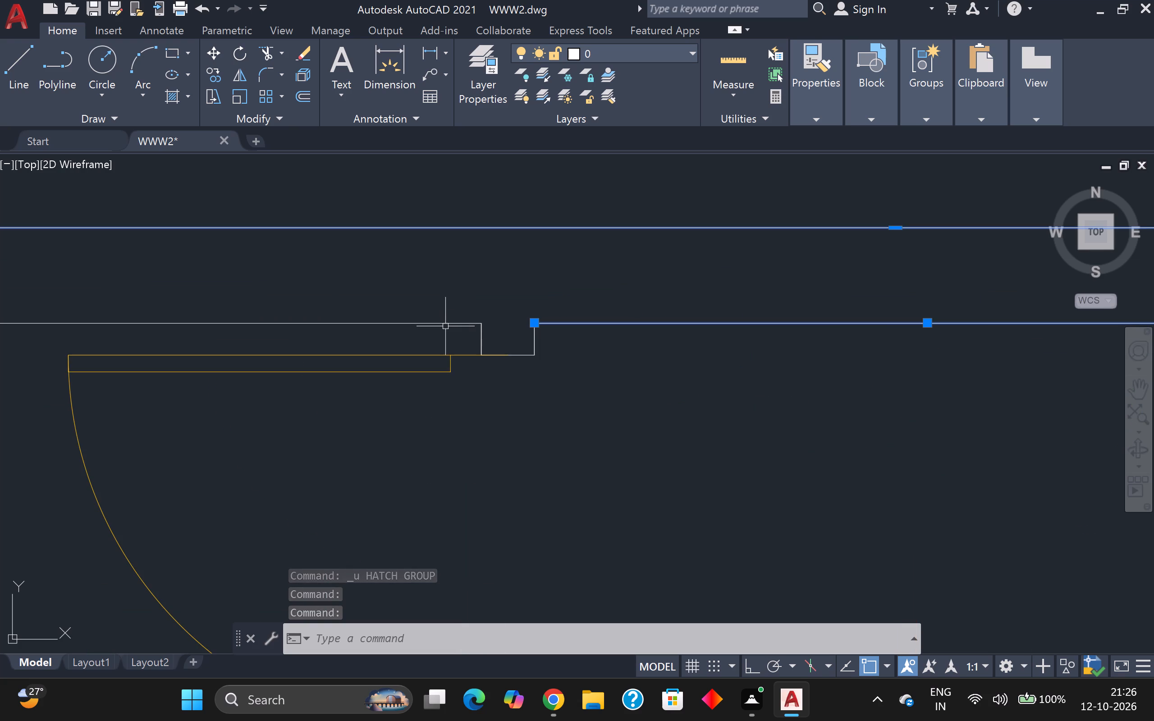
left_click(450, 322)
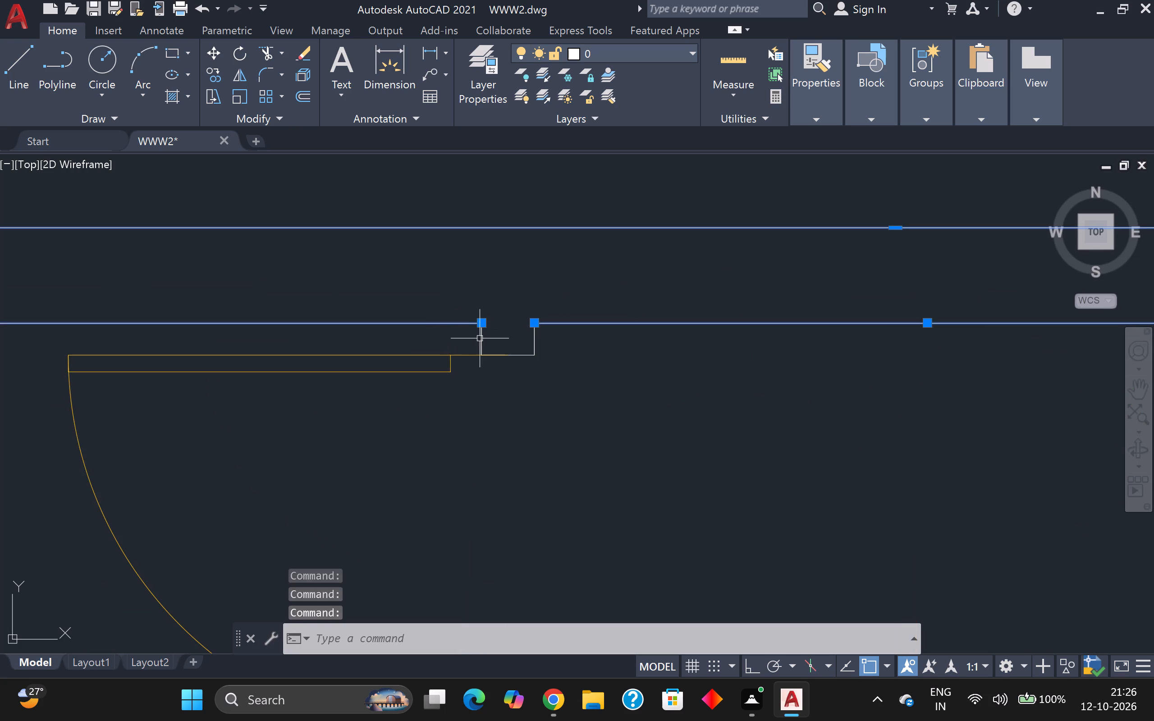
left_click(481, 339)
left_click(534, 350)
left_click(521, 355)
scroll(499, 346, "down", 2)
scroll(462, 342, "down", 5)
middle_click_drag(519, 382, 508, 266)
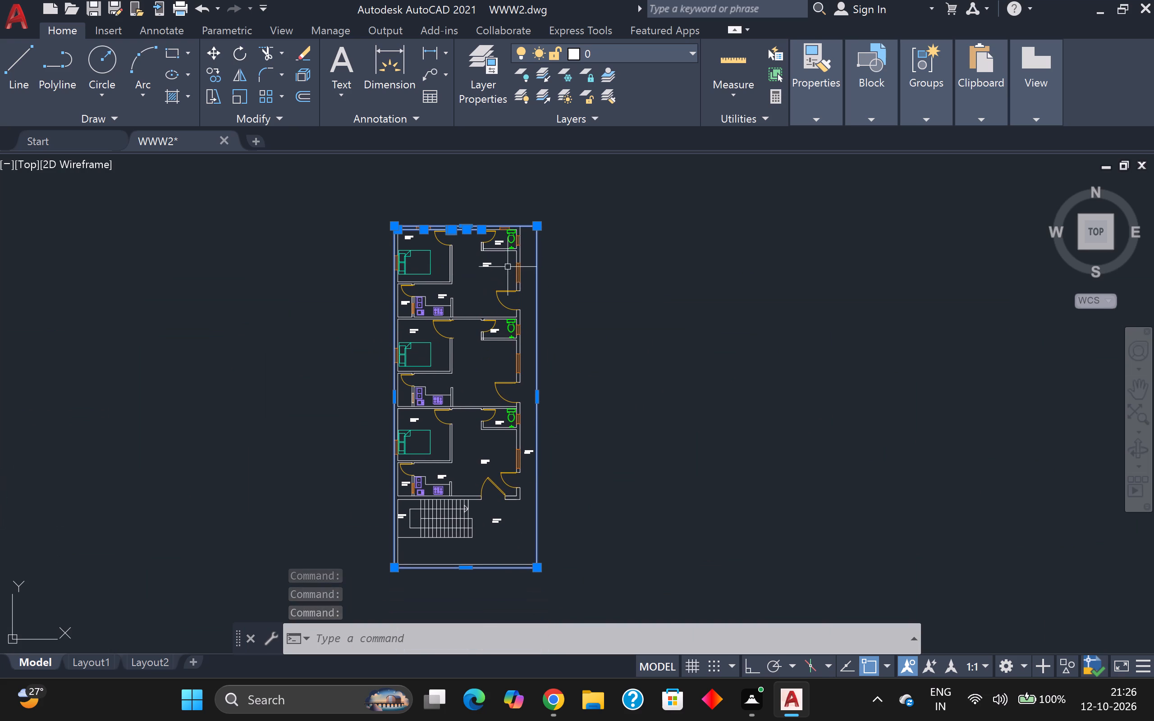
scroll(564, 595, "up", 3)
scroll(477, 518, "up", 3)
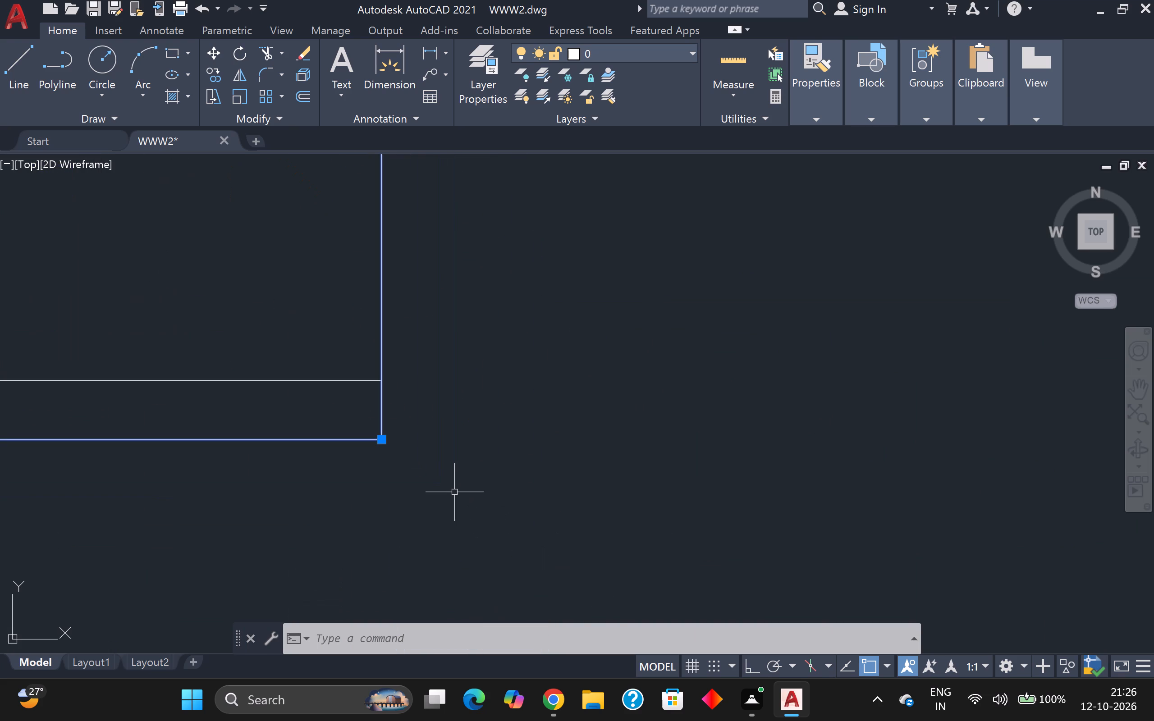
key("Escape")
Explode the plan's outer boundary outline into separate lines, selecting it near the south-east corner.
scroll(391, 428, "up", 1)
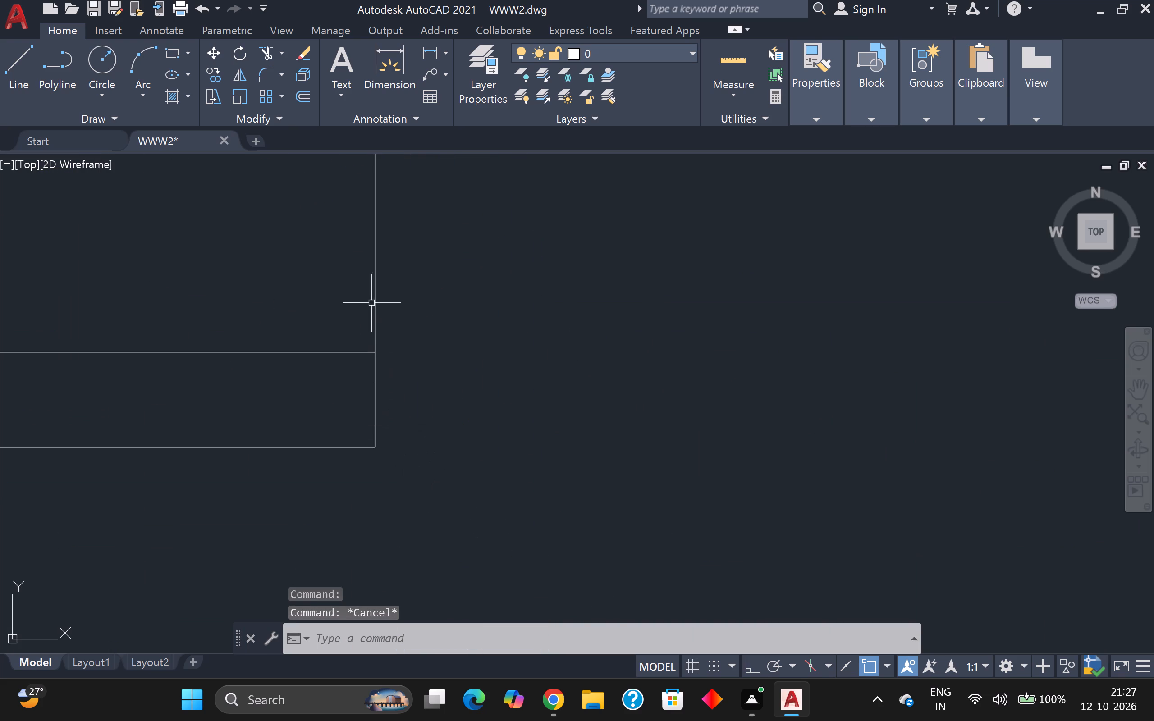
left_click(376, 307)
key("Escape")
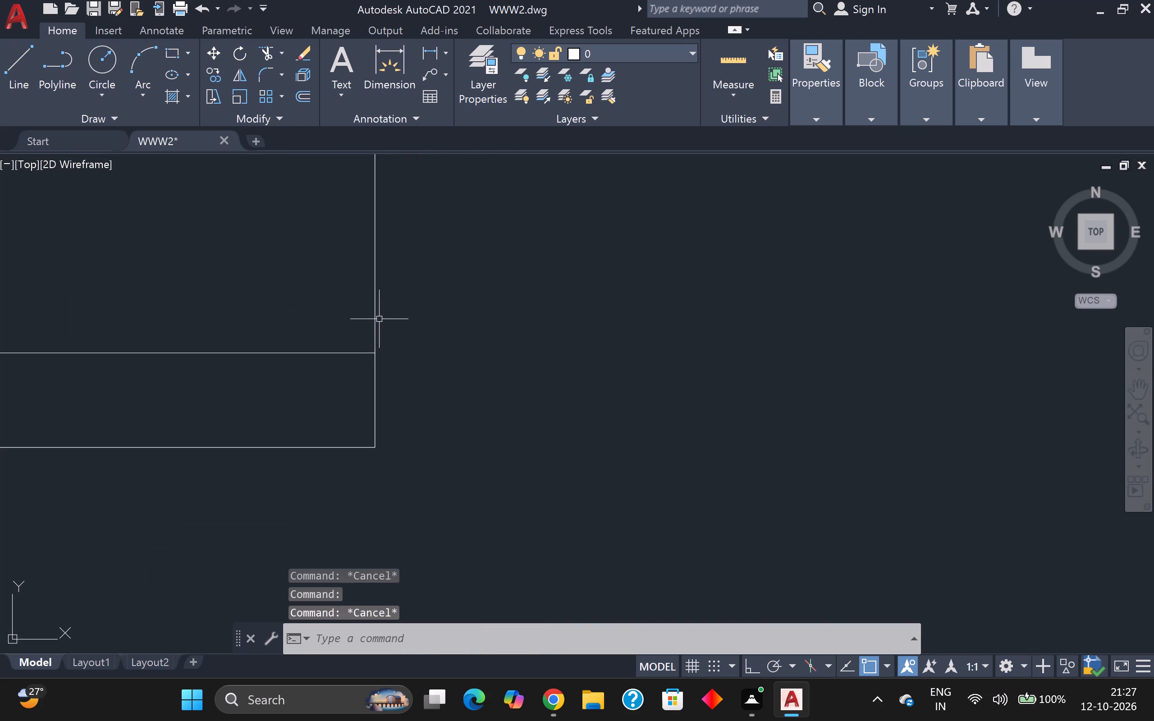
left_click(376, 317)
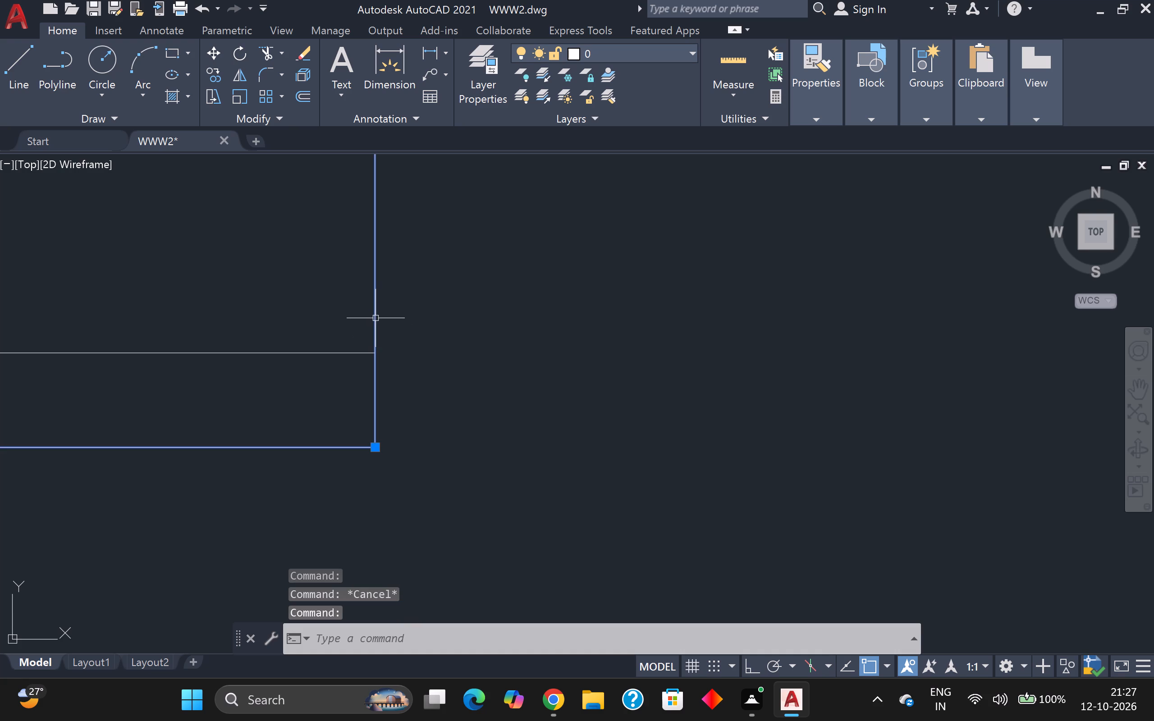
key("x")
key("Return")
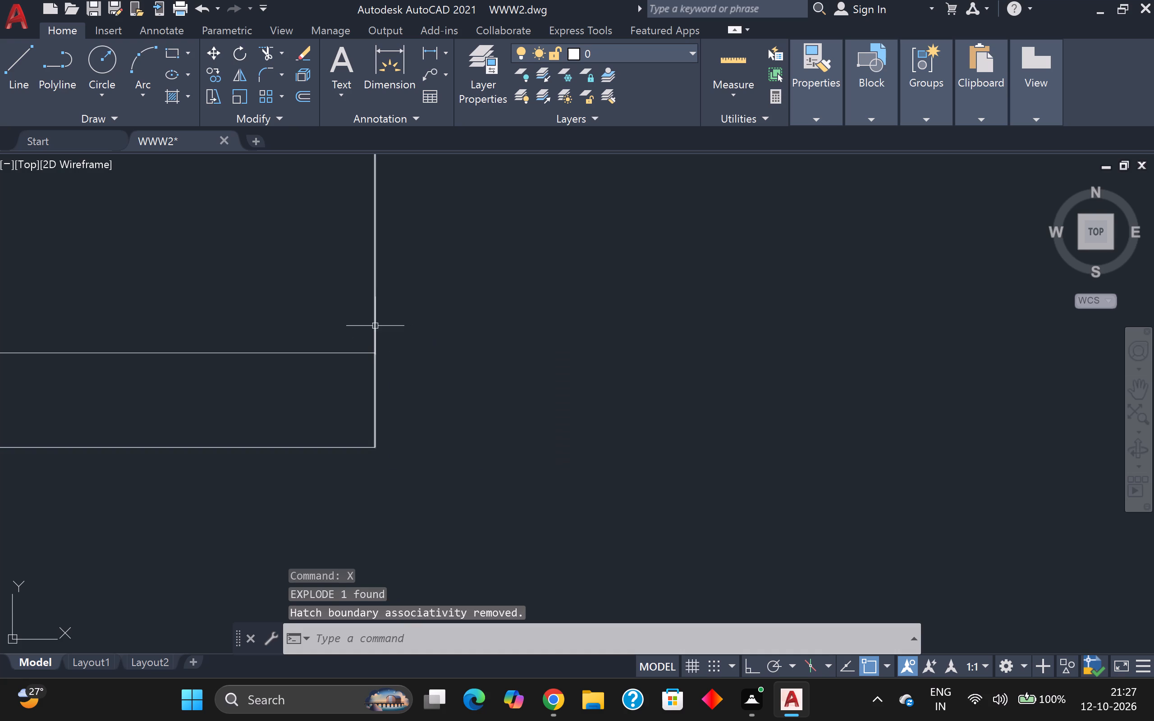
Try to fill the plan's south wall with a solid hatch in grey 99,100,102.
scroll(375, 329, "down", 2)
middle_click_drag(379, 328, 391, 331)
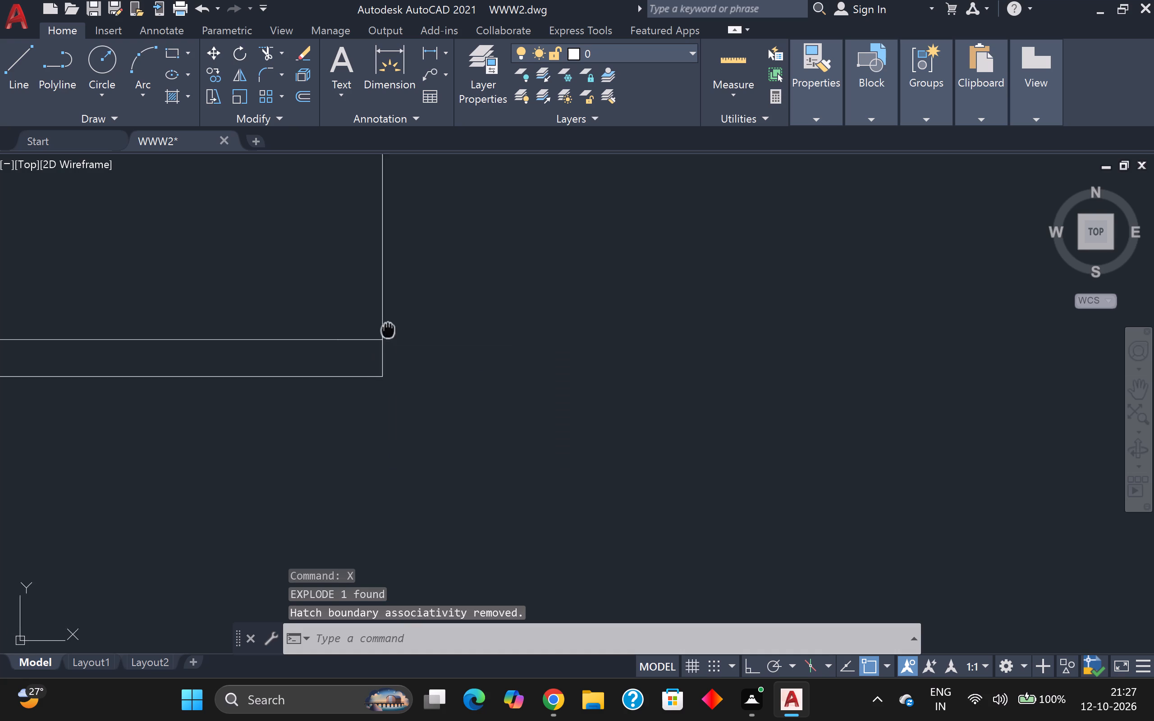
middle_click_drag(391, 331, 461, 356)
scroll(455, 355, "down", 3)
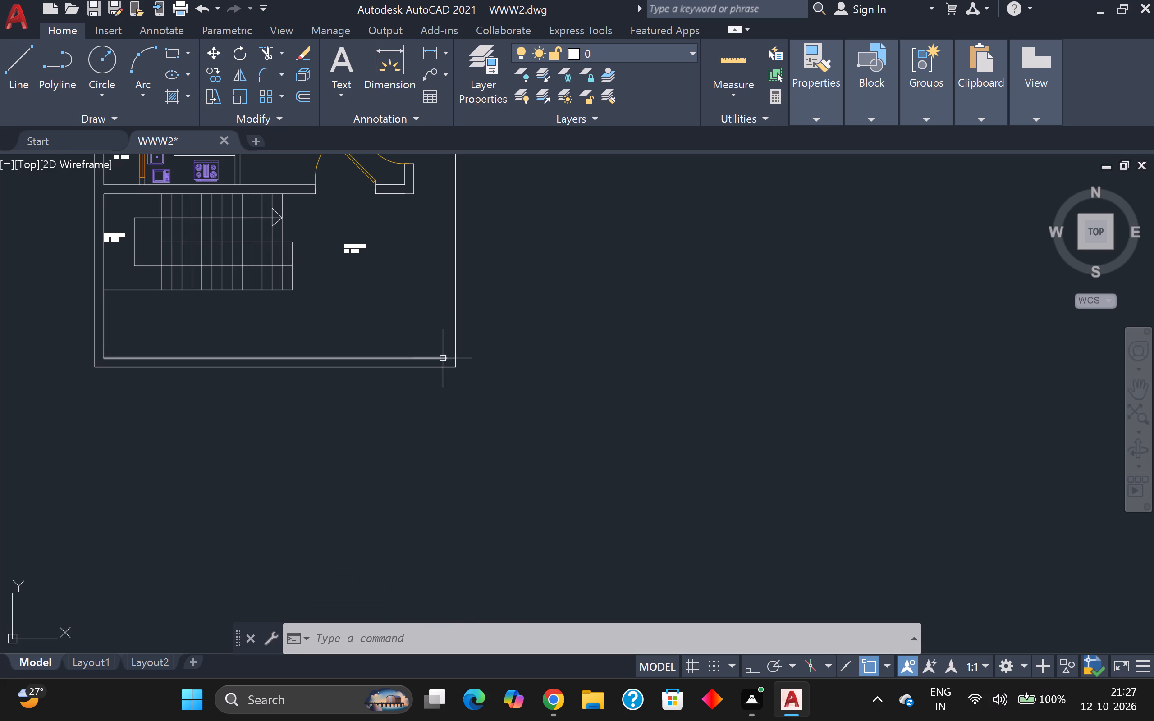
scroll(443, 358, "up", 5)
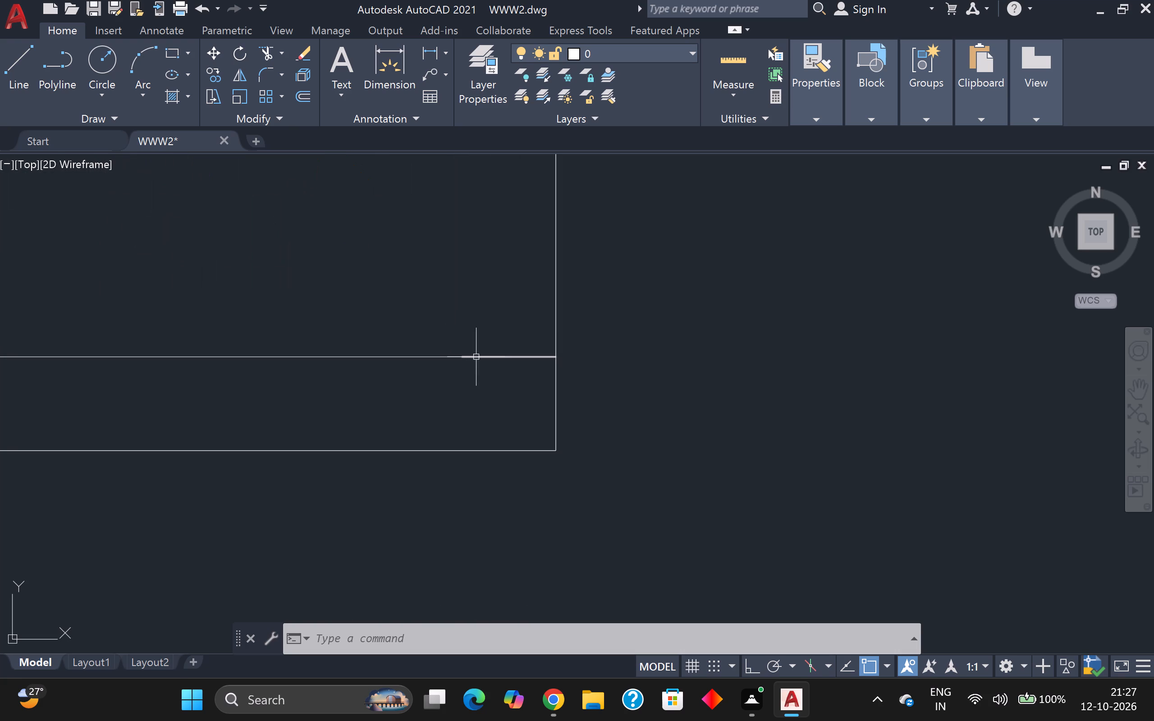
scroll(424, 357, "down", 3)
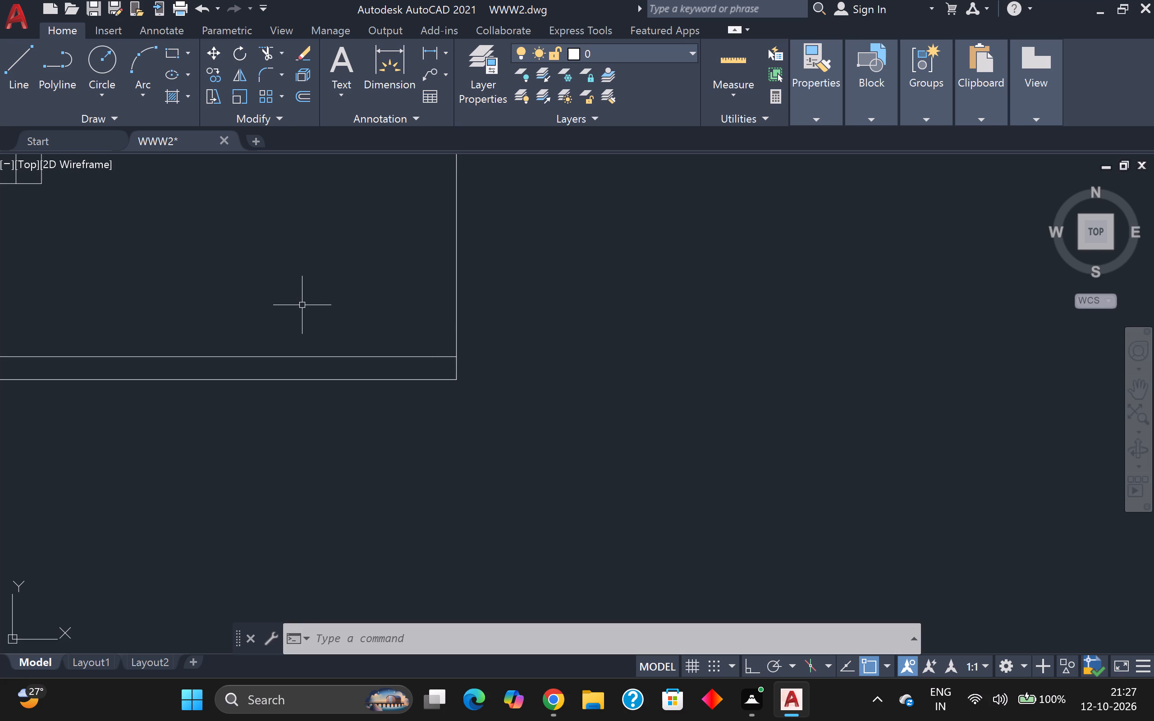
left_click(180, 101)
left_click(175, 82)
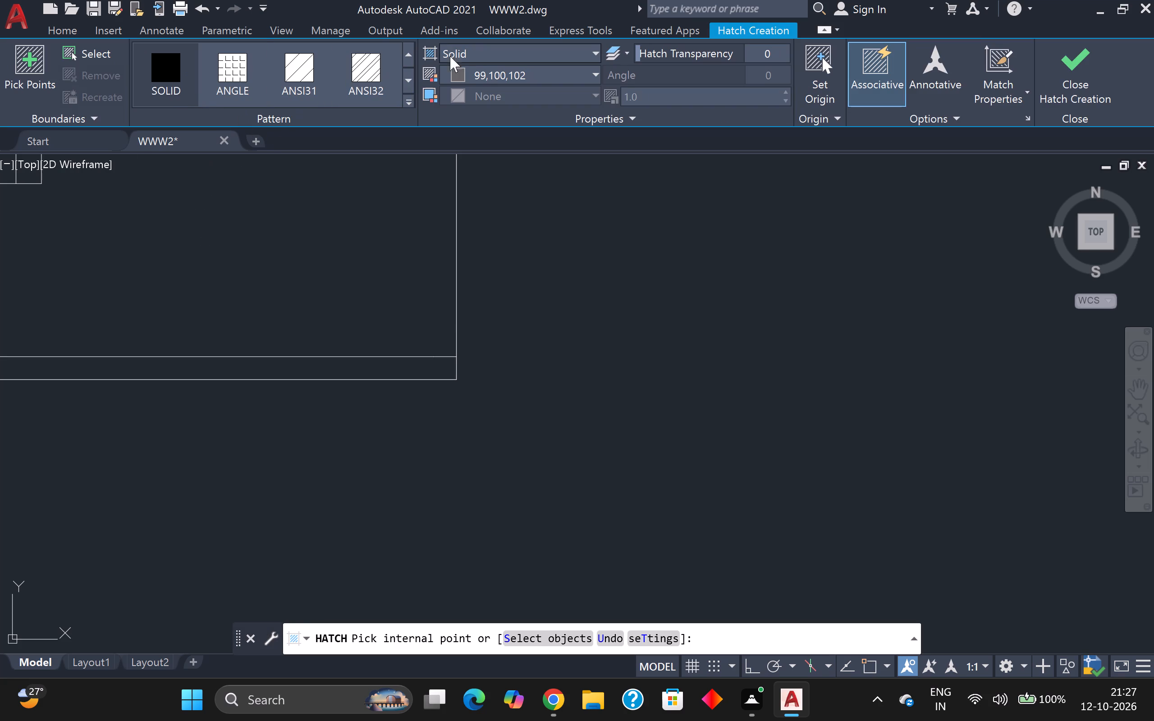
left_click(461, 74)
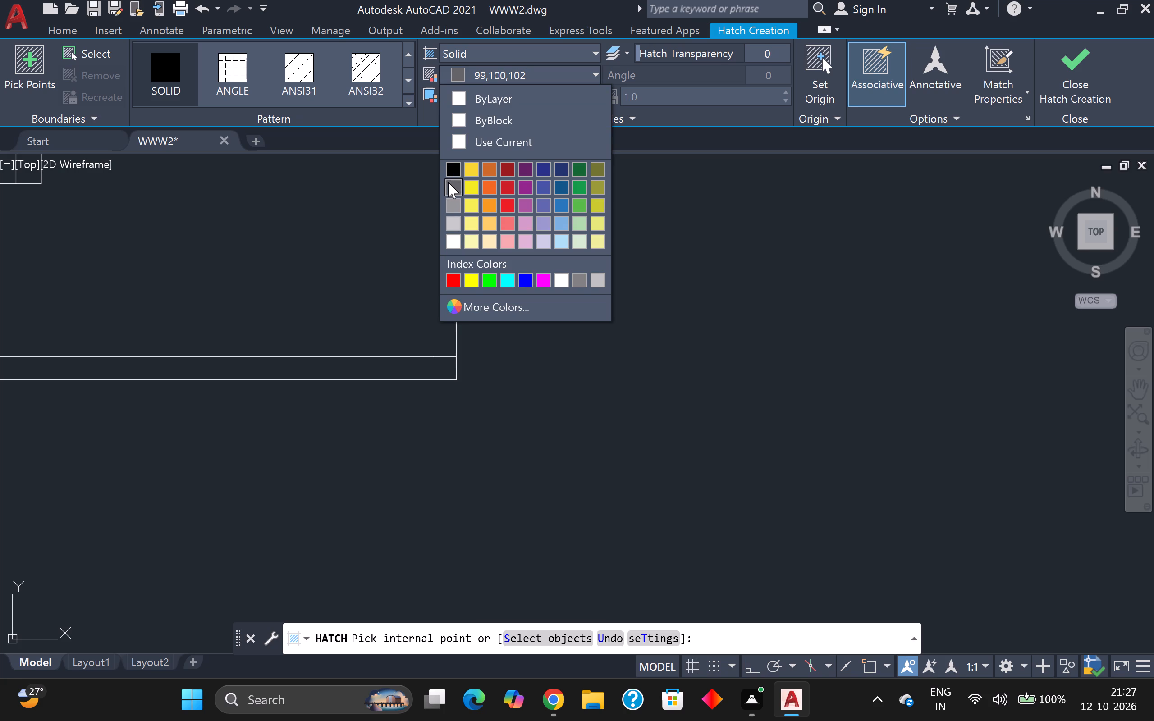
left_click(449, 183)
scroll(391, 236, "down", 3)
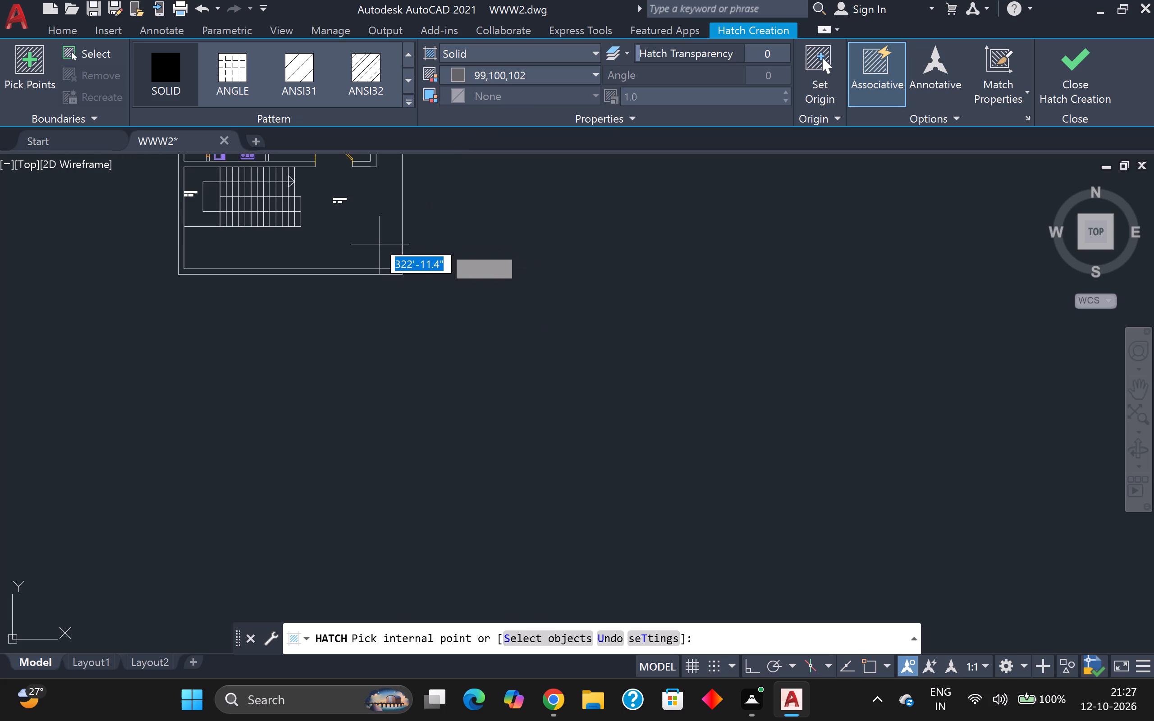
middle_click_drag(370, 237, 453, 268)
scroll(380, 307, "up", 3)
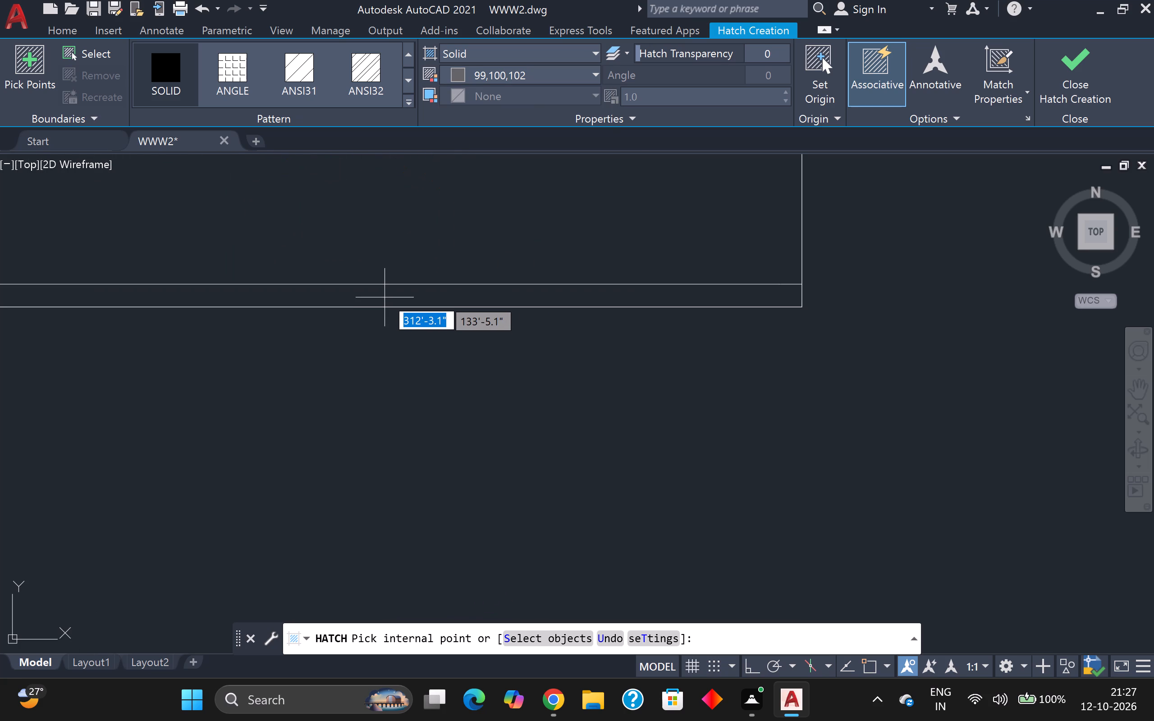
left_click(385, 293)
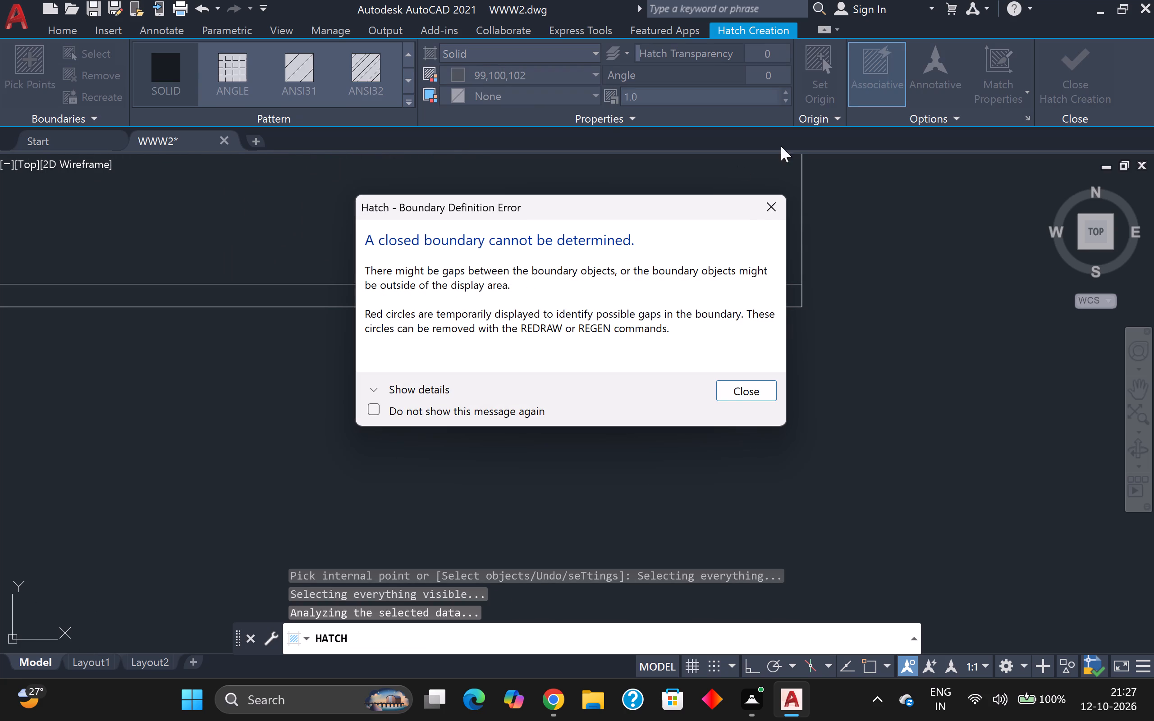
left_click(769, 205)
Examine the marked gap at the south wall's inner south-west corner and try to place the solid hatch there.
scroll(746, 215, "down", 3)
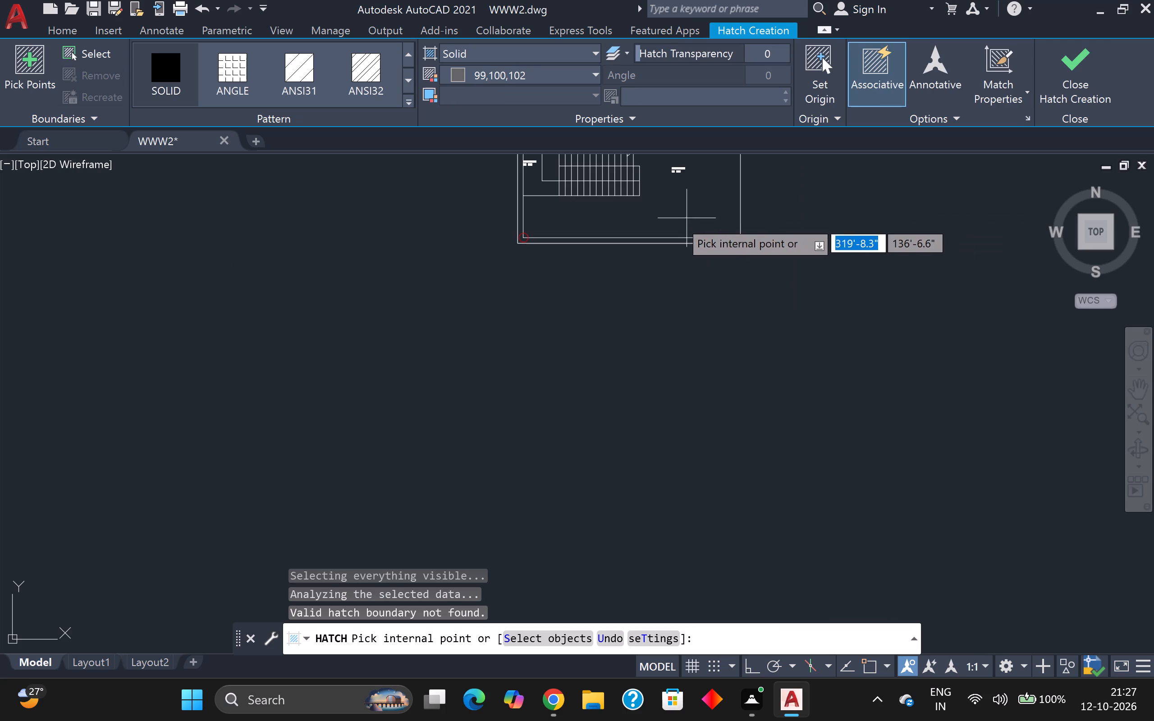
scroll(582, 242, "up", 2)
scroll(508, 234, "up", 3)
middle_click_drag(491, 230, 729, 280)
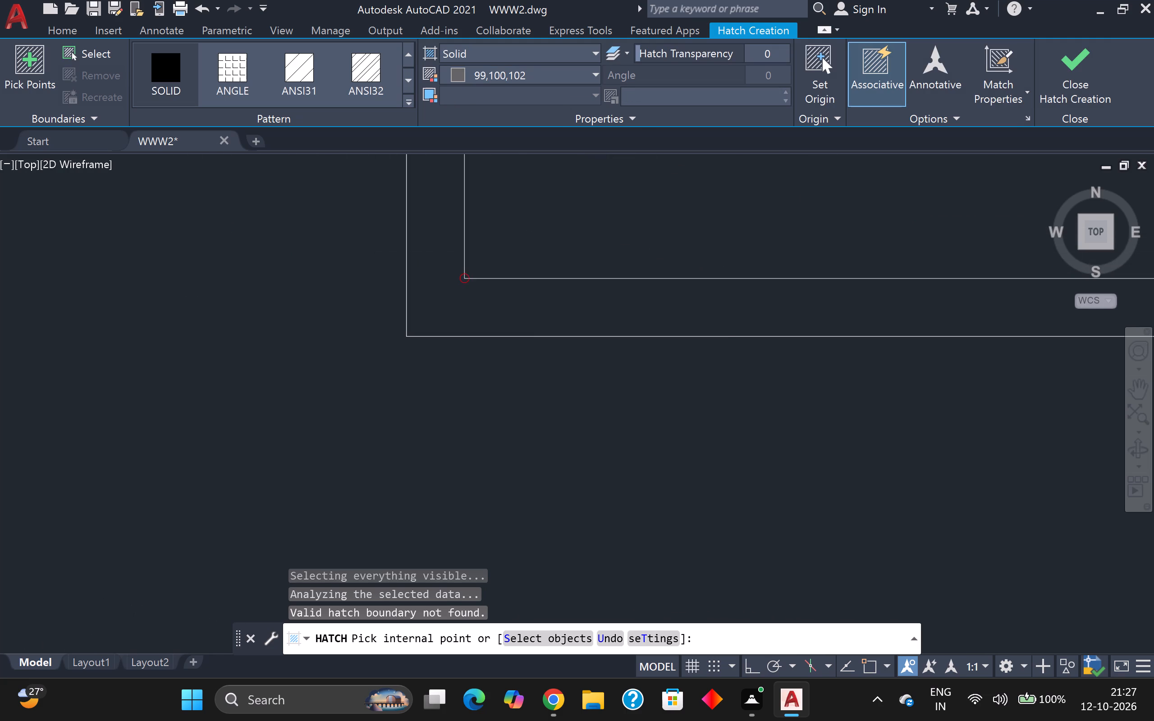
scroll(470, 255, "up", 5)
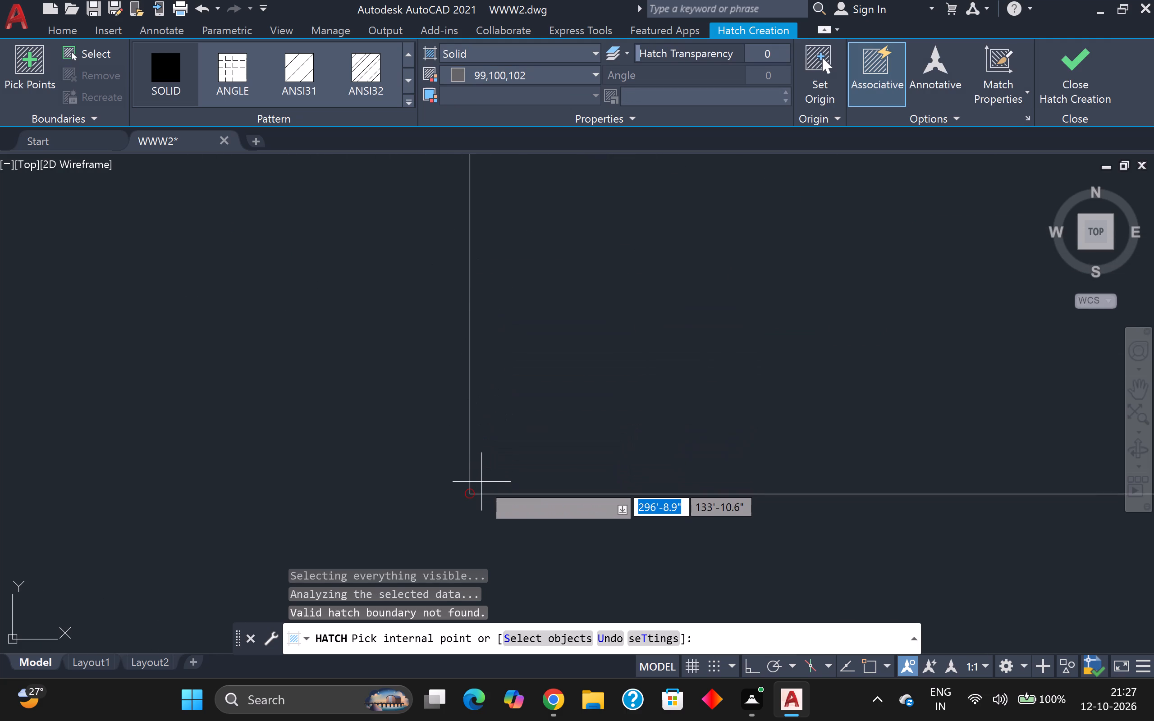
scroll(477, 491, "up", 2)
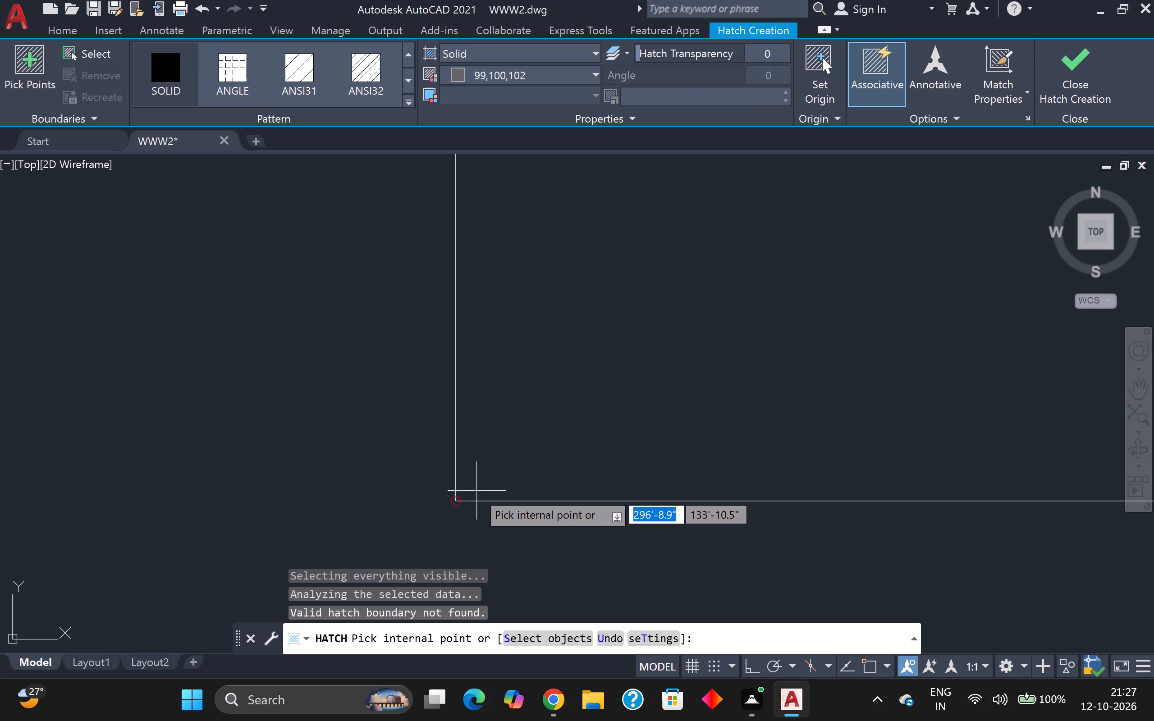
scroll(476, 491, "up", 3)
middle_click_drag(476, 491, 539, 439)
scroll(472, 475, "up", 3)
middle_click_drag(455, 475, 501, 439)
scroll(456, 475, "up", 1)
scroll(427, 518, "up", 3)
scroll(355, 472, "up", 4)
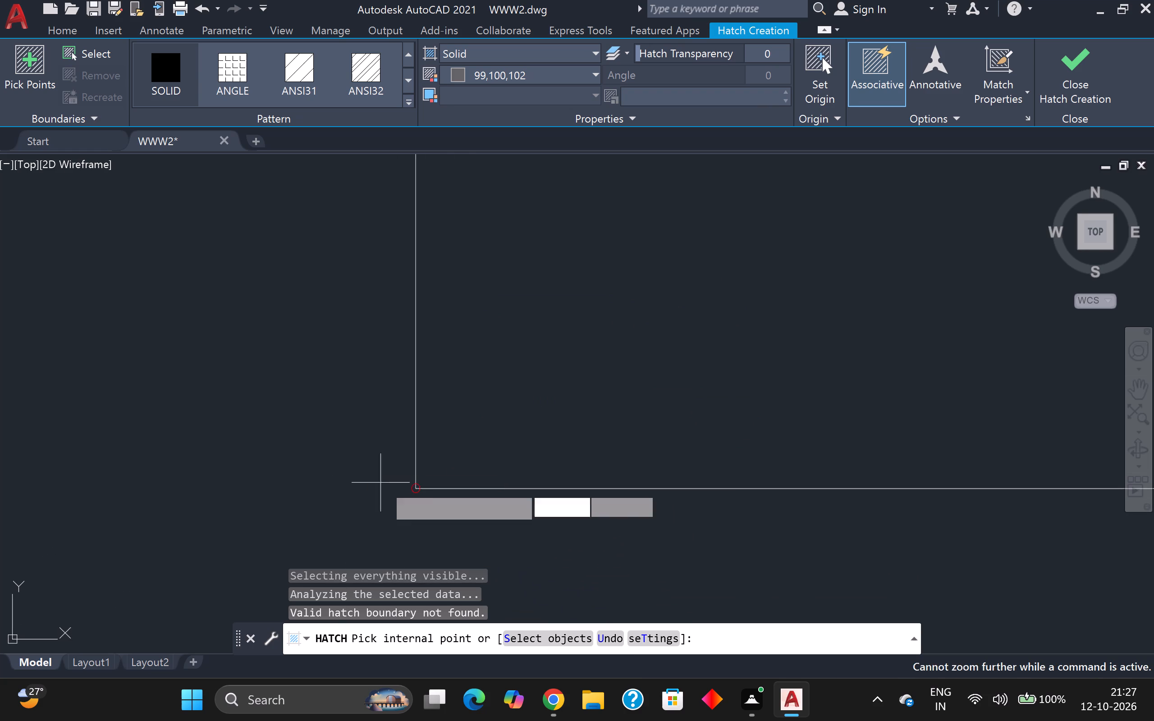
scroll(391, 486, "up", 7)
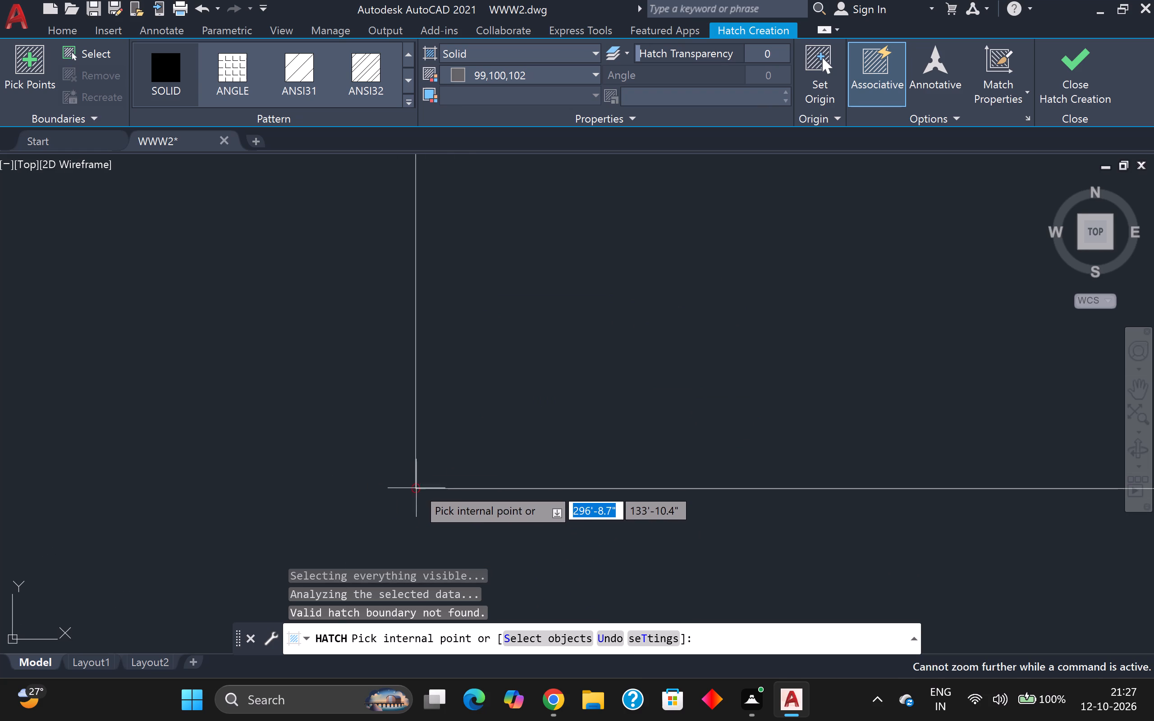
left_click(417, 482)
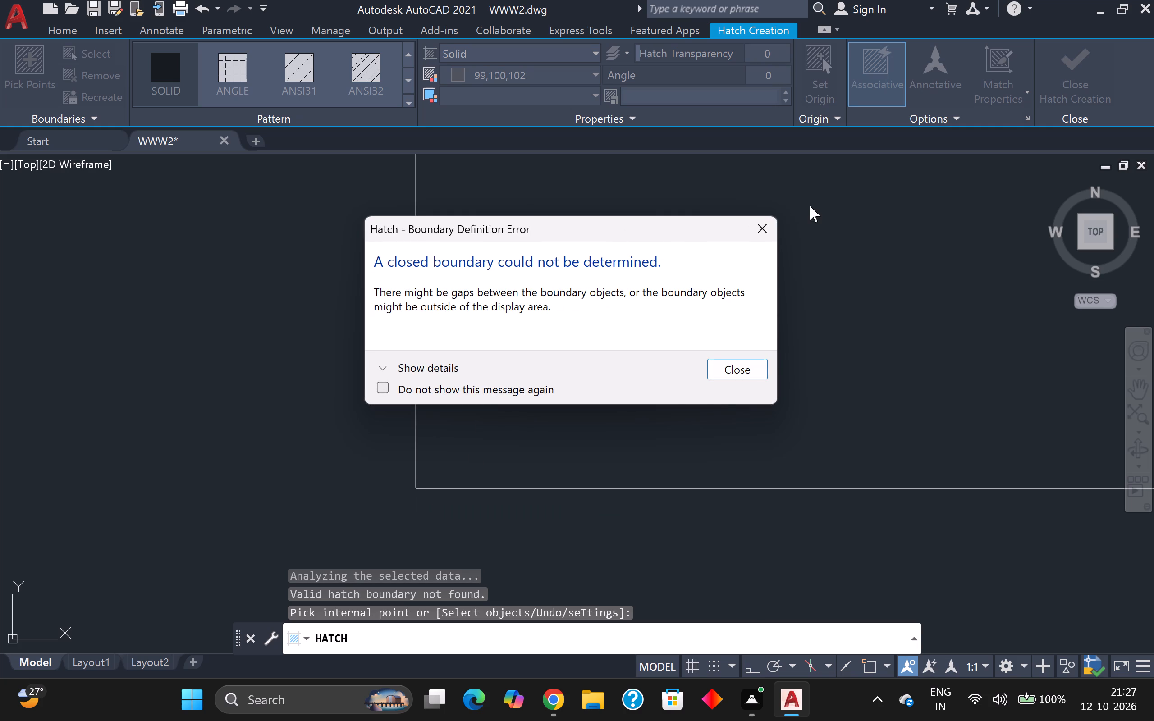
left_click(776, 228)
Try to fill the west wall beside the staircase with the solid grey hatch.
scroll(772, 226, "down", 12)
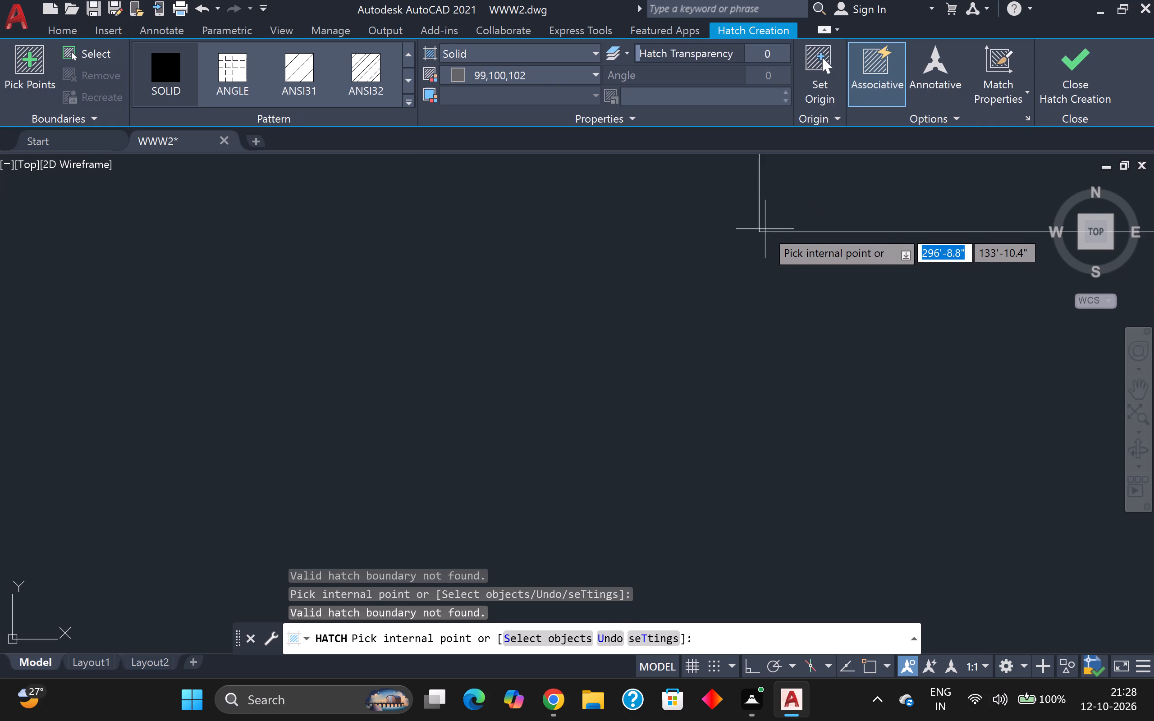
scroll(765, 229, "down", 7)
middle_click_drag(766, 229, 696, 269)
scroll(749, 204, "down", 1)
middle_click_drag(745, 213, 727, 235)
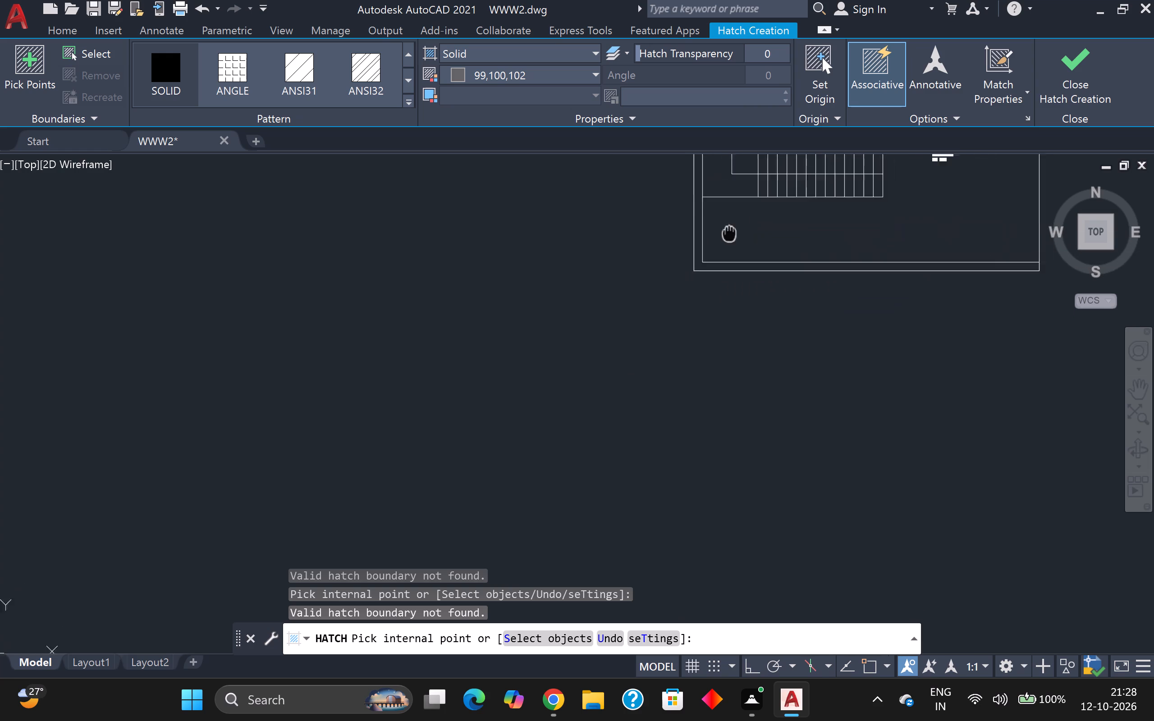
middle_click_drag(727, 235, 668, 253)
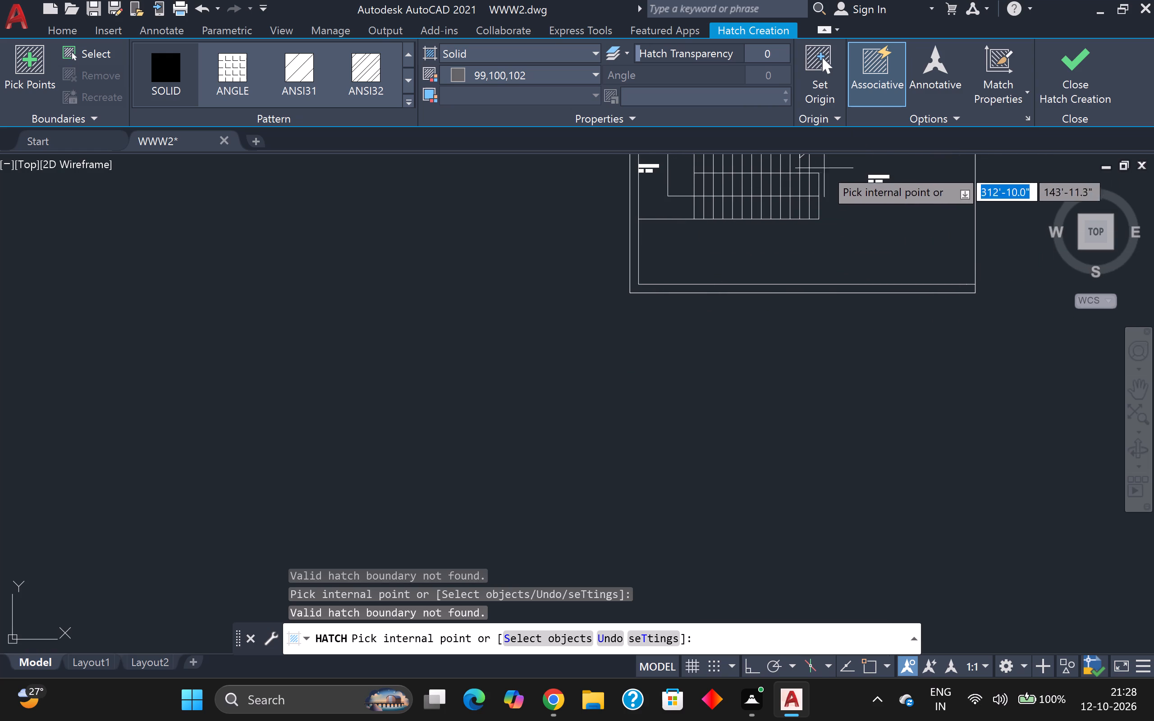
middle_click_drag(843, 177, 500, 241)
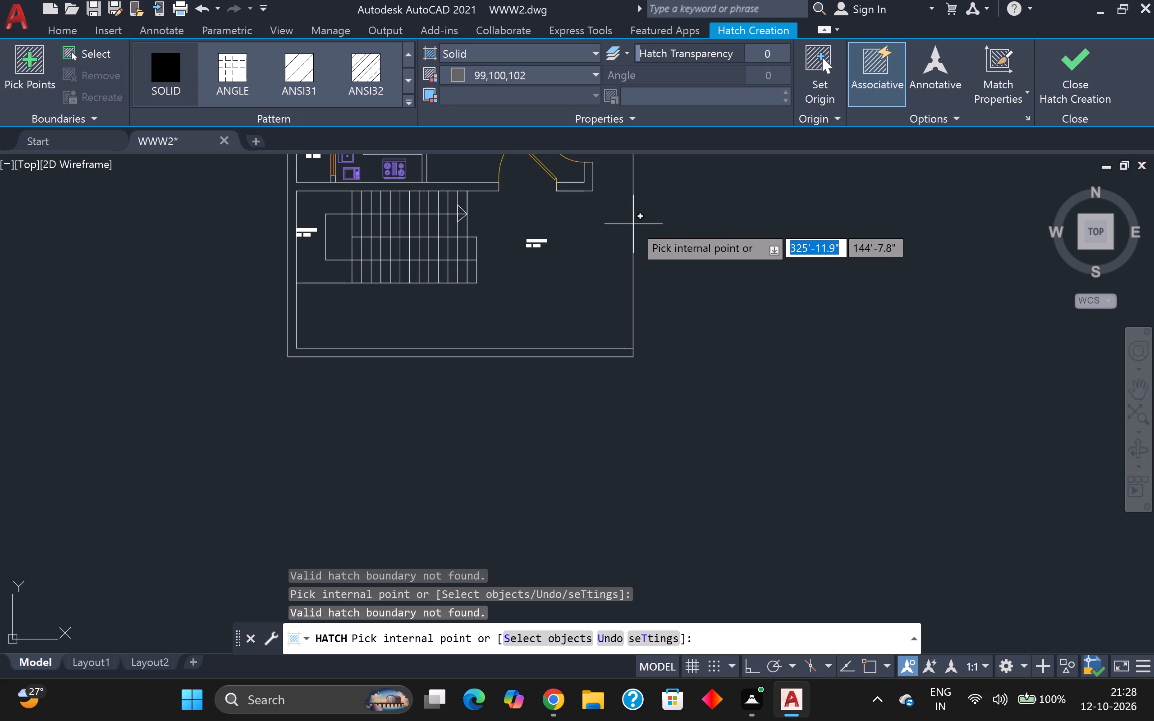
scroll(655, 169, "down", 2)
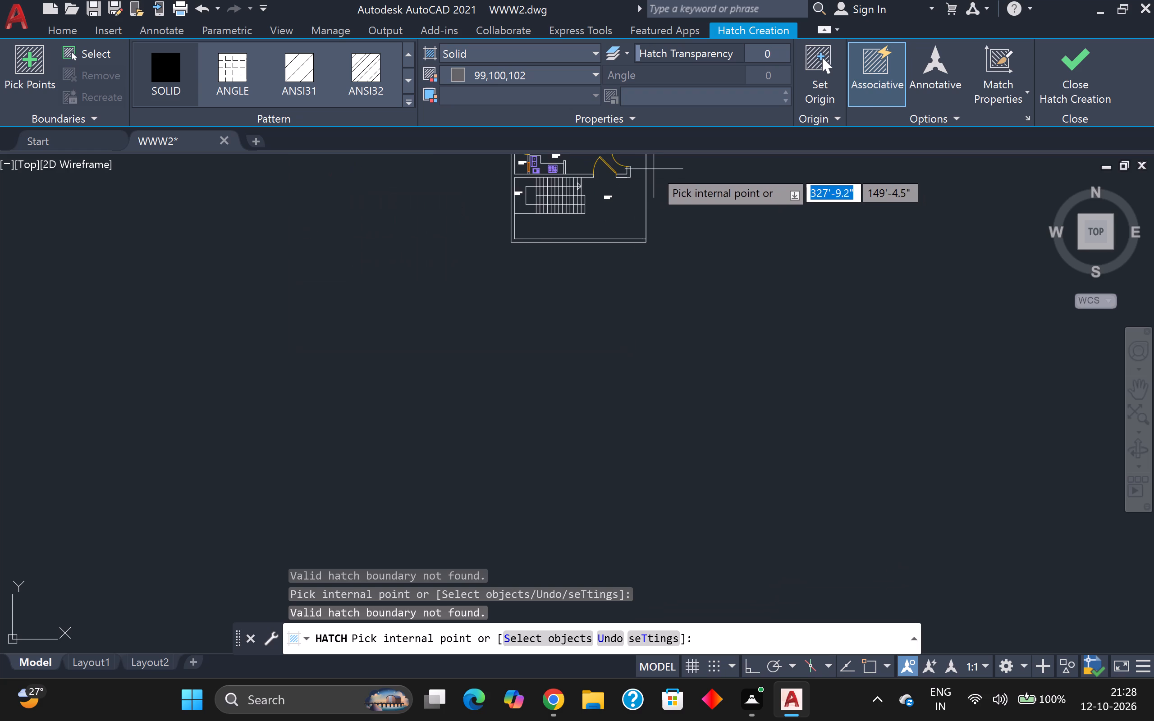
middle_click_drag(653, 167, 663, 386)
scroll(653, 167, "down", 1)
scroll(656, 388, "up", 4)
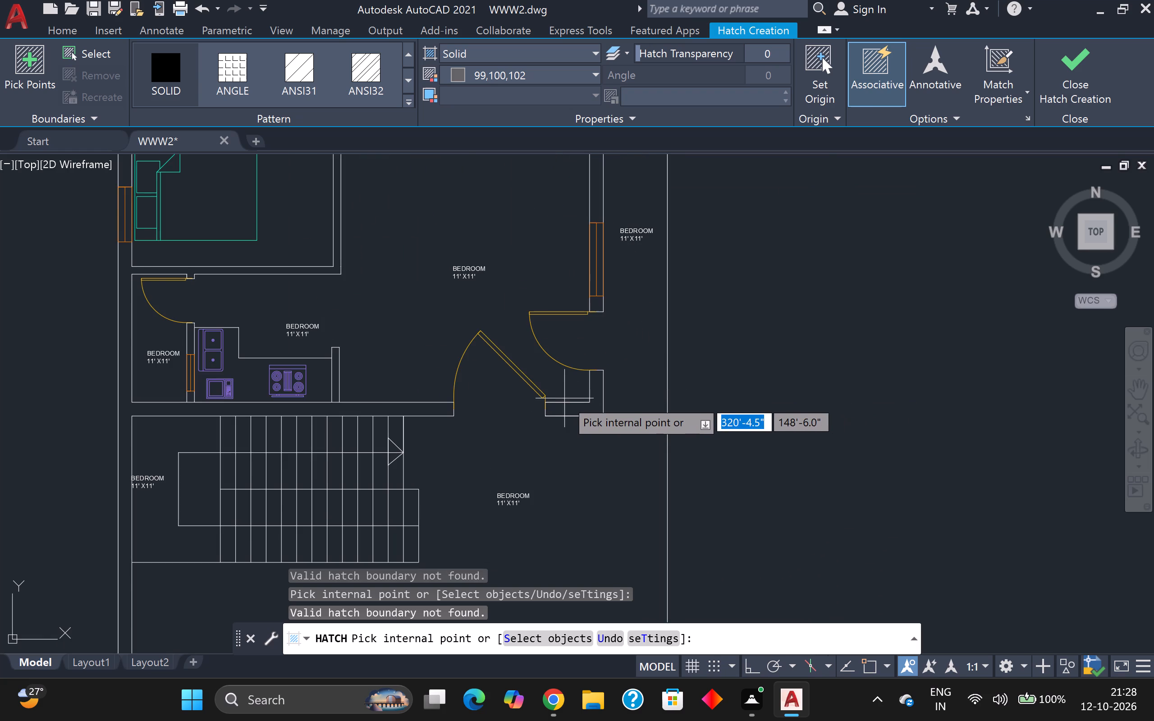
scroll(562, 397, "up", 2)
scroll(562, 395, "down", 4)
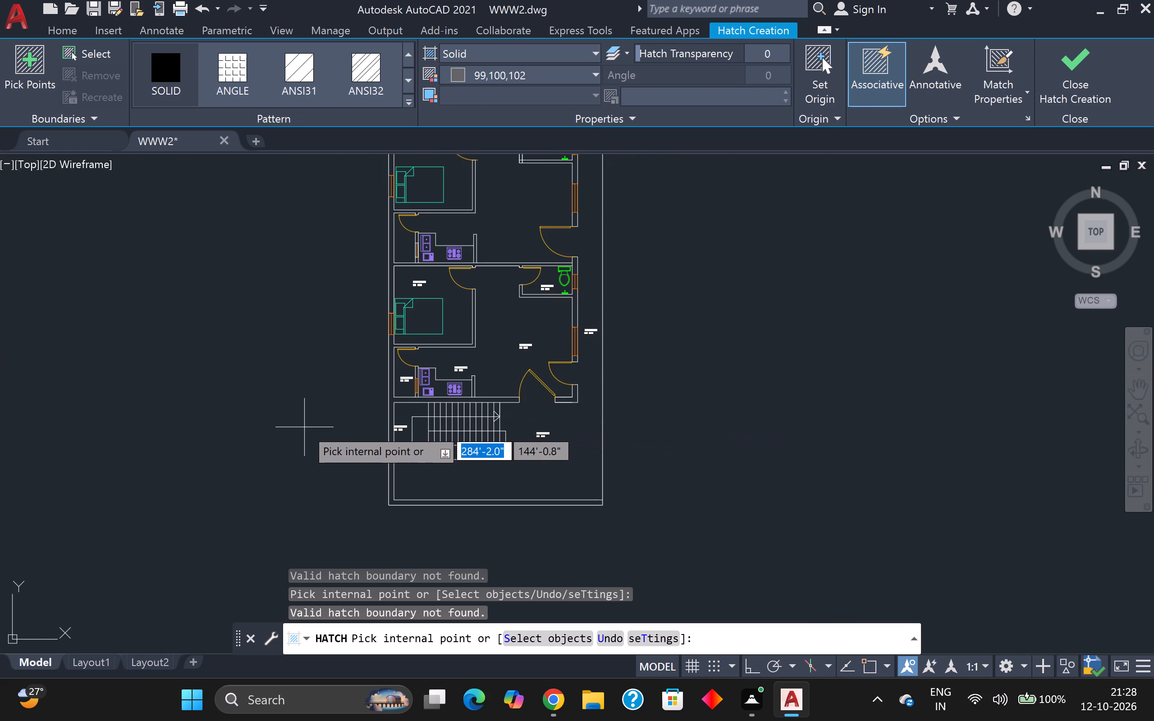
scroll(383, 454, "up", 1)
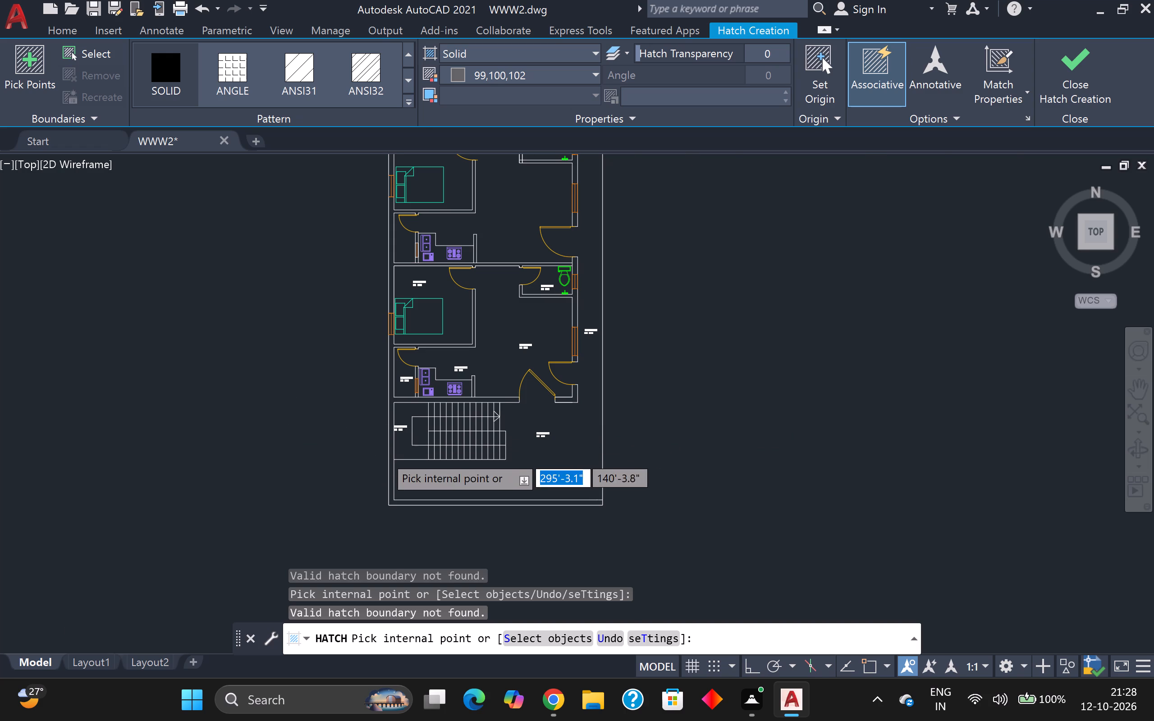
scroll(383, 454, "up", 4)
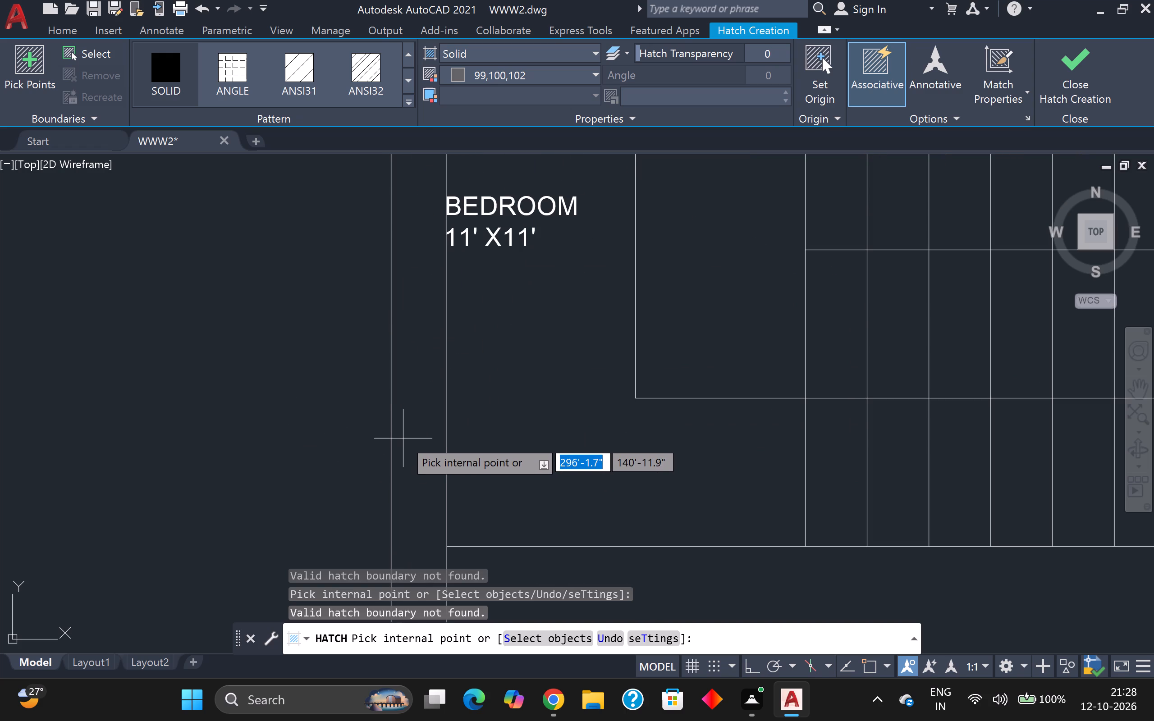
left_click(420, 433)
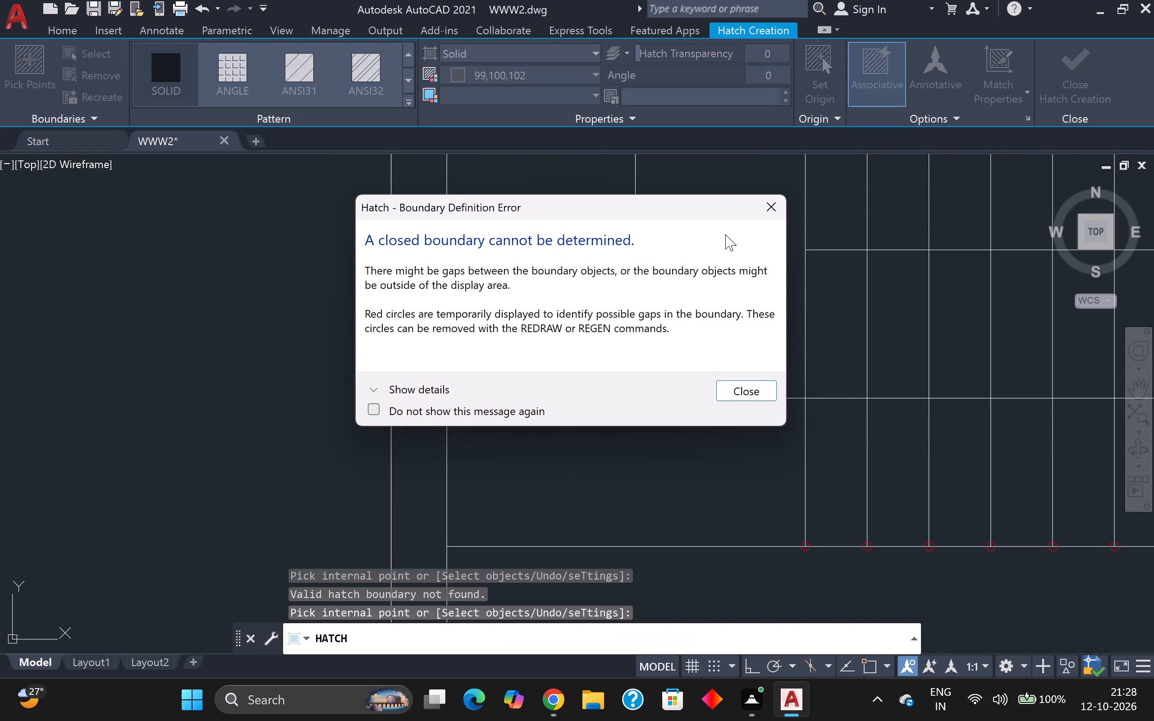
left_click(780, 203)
Examine the gap markers where the stair tread lines meet the wall line north of the staircase, and end the hatch command.
scroll(773, 209, "down", 4)
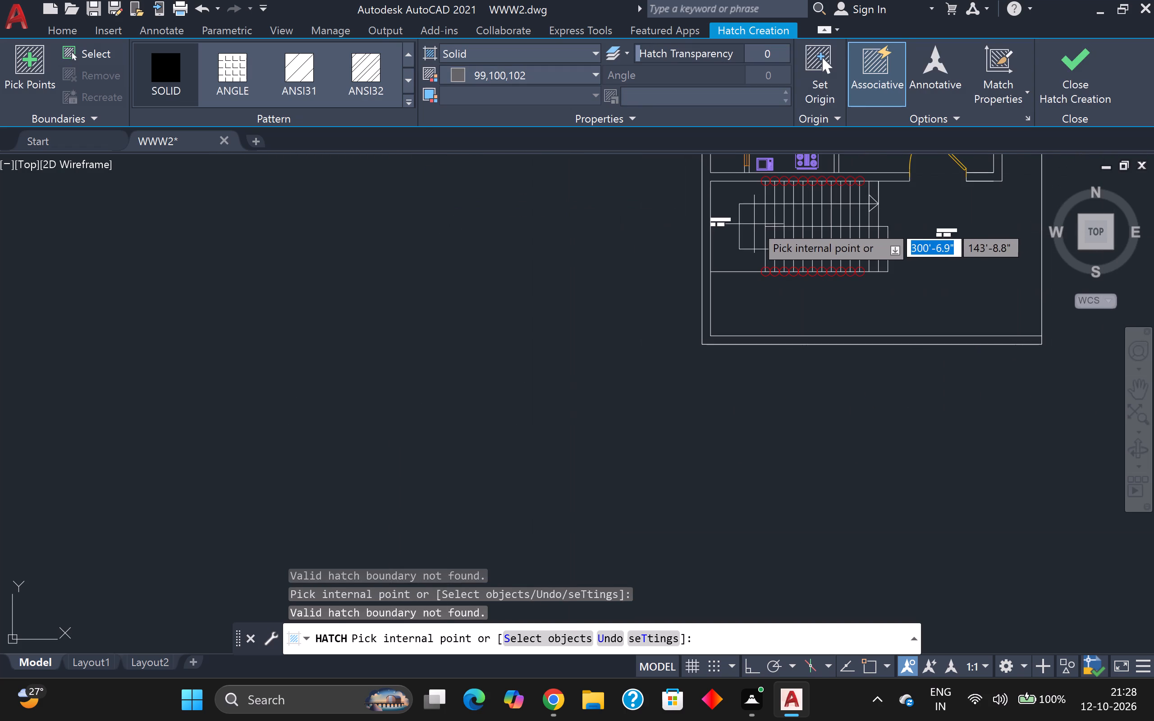
scroll(754, 221, "down", 1)
scroll(849, 210, "up", 1)
scroll(778, 158, "up", 2)
scroll(810, 215, "up", 2)
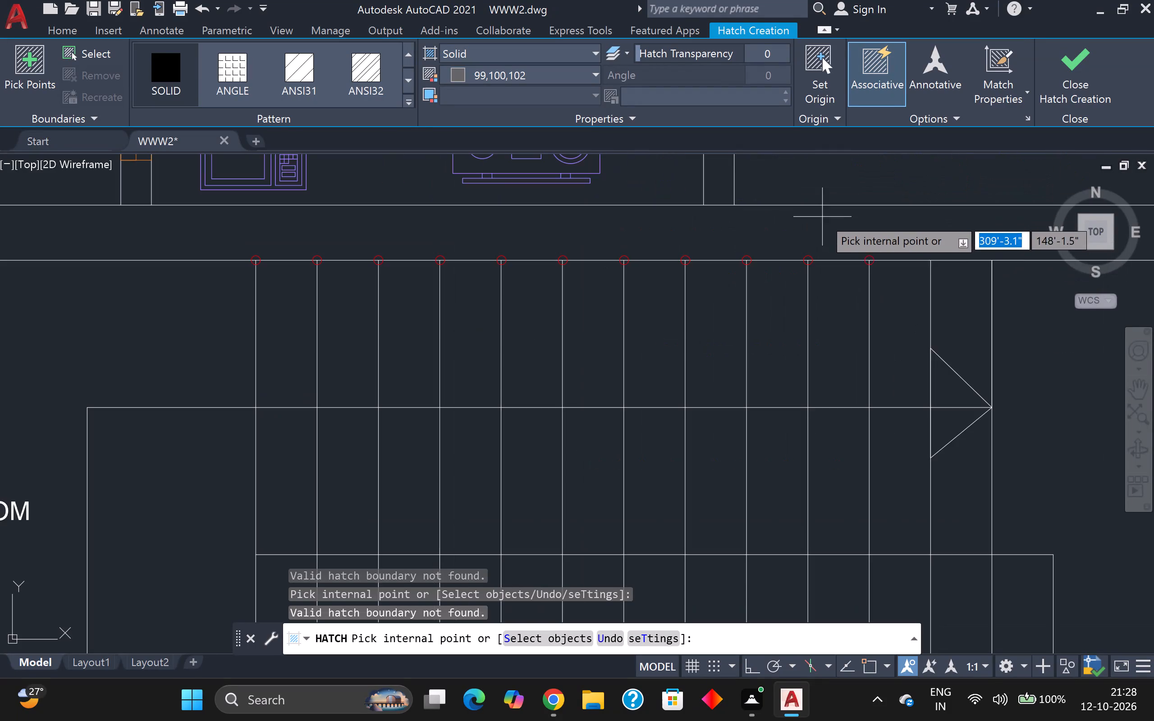
scroll(812, 270, "up", 3)
scroll(744, 249, "up", 2)
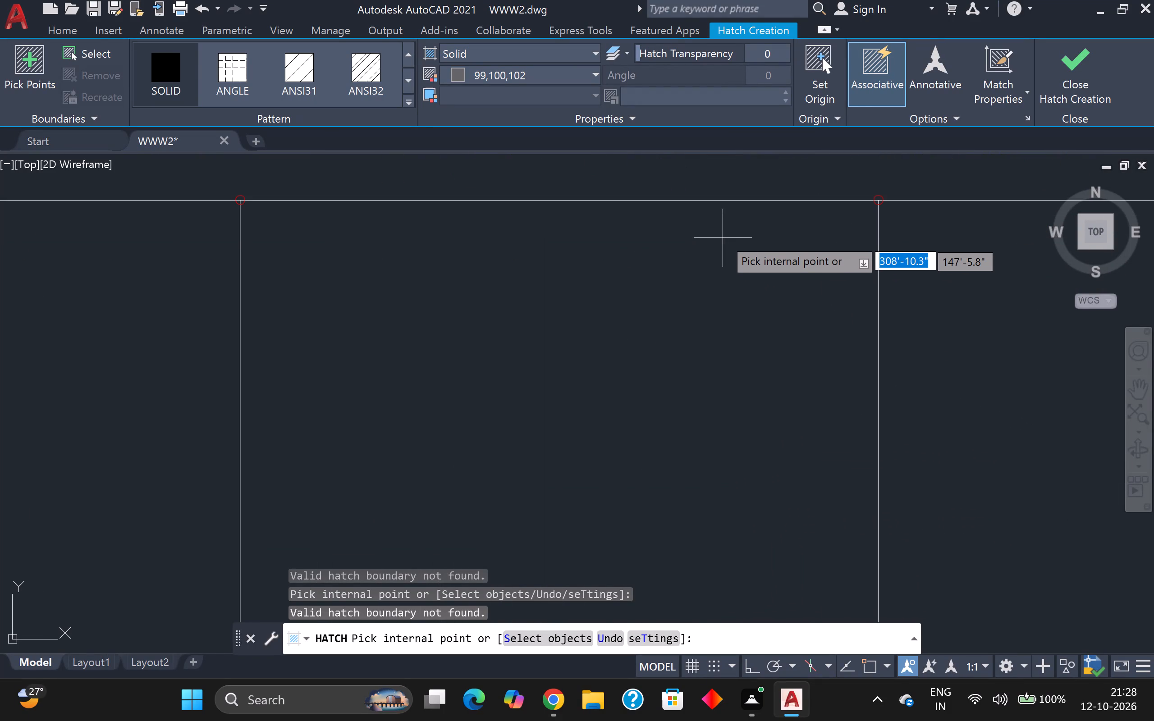
scroll(17, 214, "up", 1)
scroll(205, 197, "up", 3)
scroll(714, 177, "up", 2)
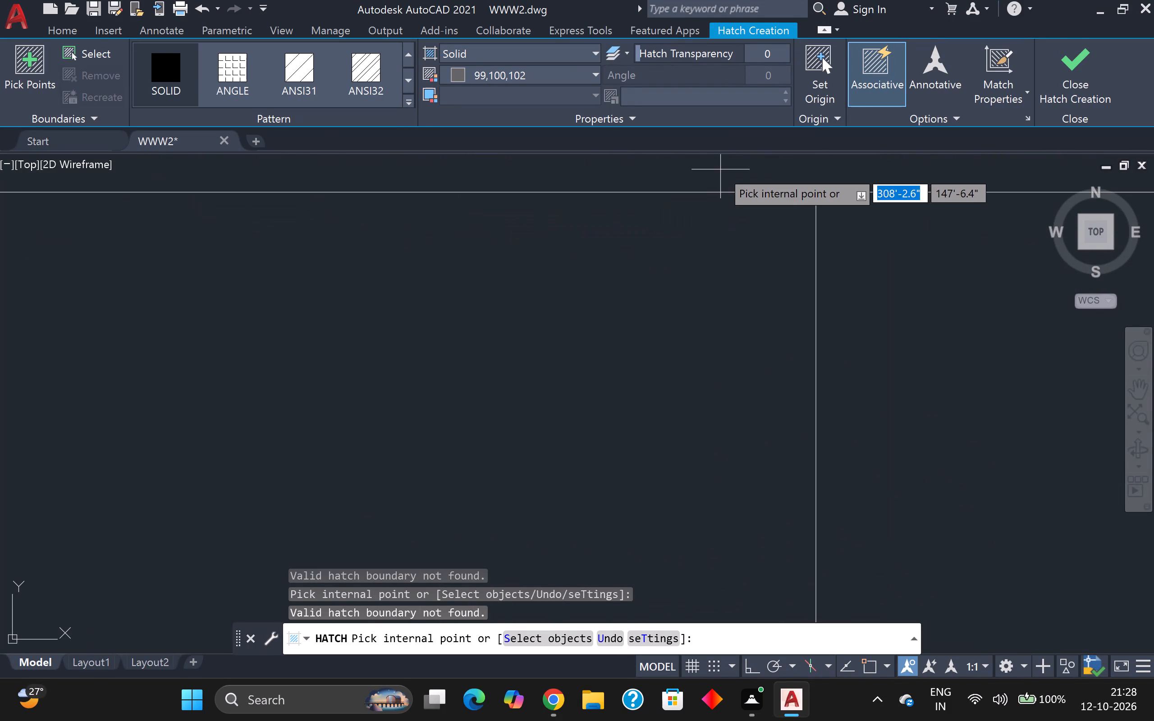
scroll(720, 169, "down", 3)
scroll(799, 194, "up", 6)
scroll(725, 136, "down", 5)
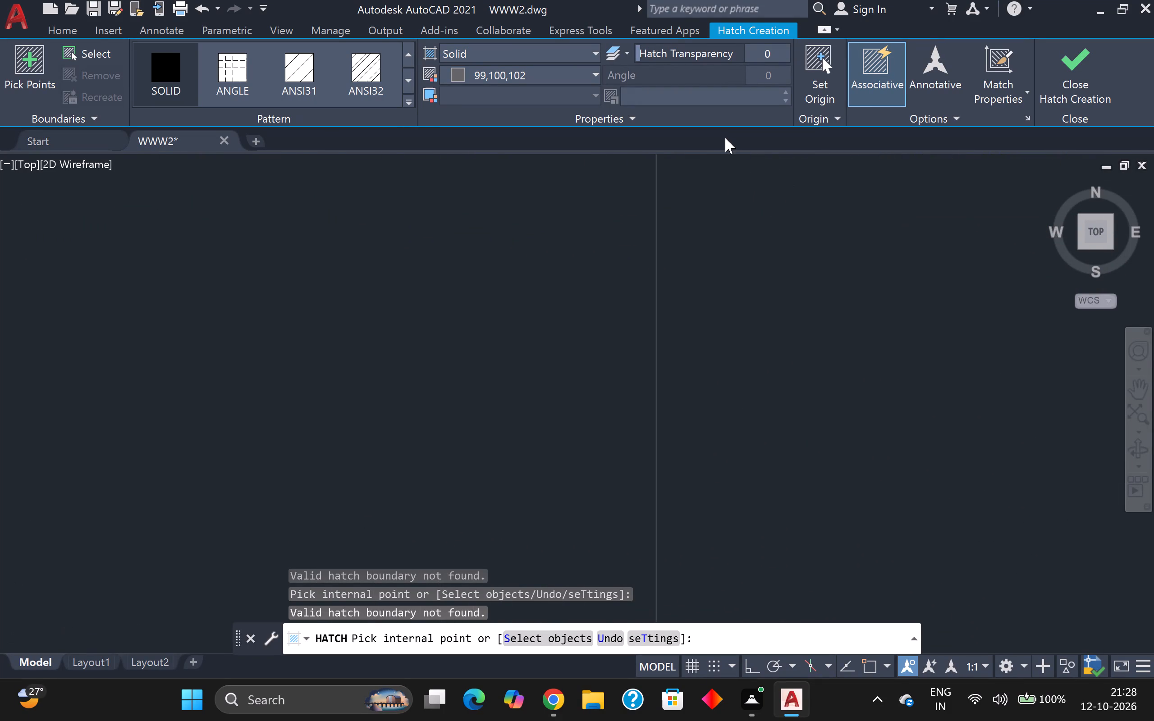
scroll(725, 137, "down", 1)
key("Escape")
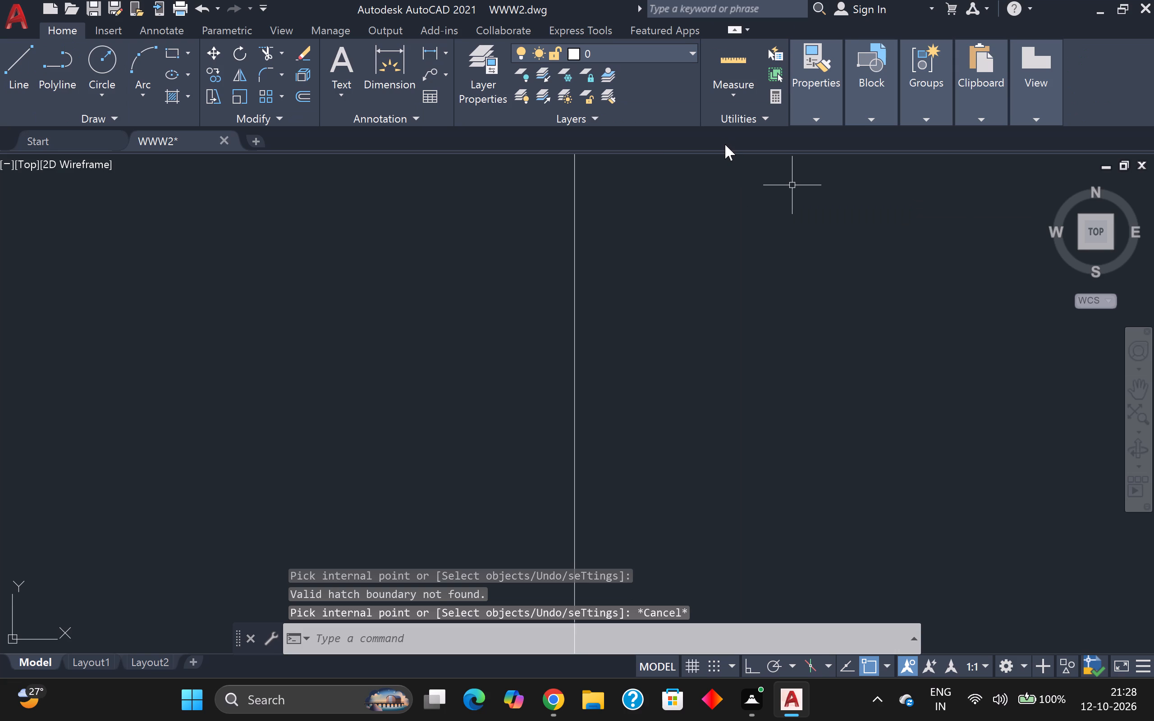
Select the whole three-unit floor plan, including the staircase and boundary lines, and join its touching segments into polylines.
scroll(722, 144, "down", 9)
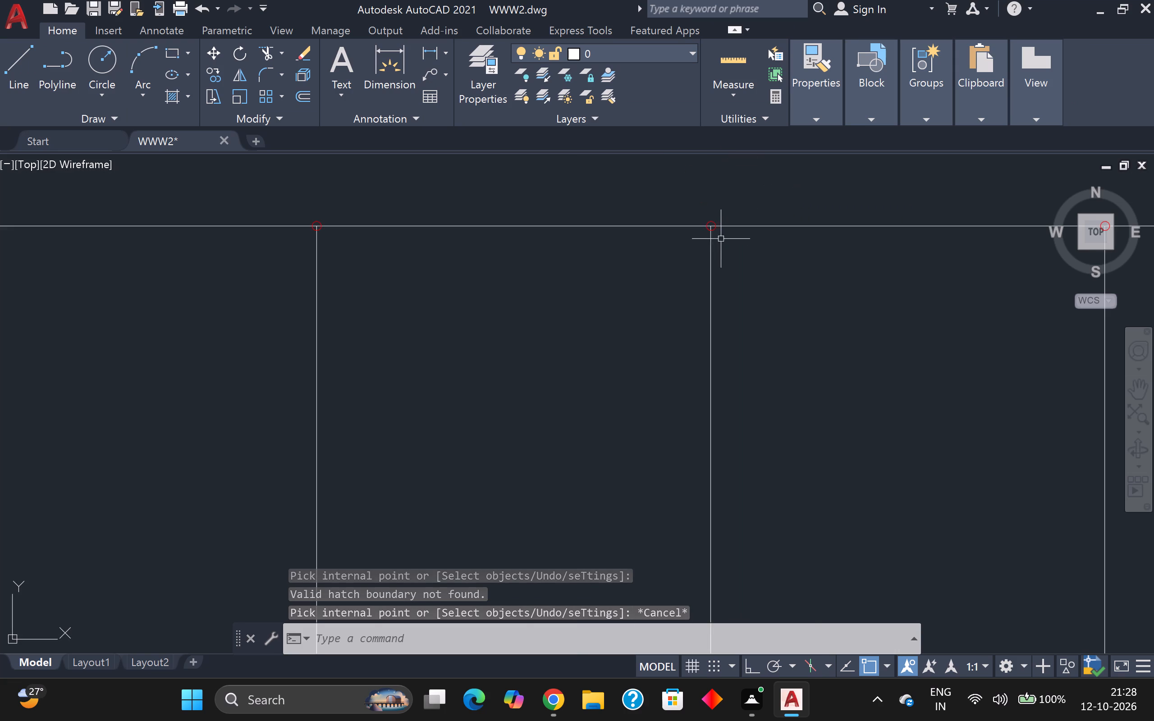
scroll(721, 225, "down", 10)
scroll(821, 184, "down", 2)
middle_click_drag(820, 193, 787, 388)
scroll(800, 268, "down", 1)
scroll(772, 374, "up", 3)
middle_click_drag(716, 287, 604, 436)
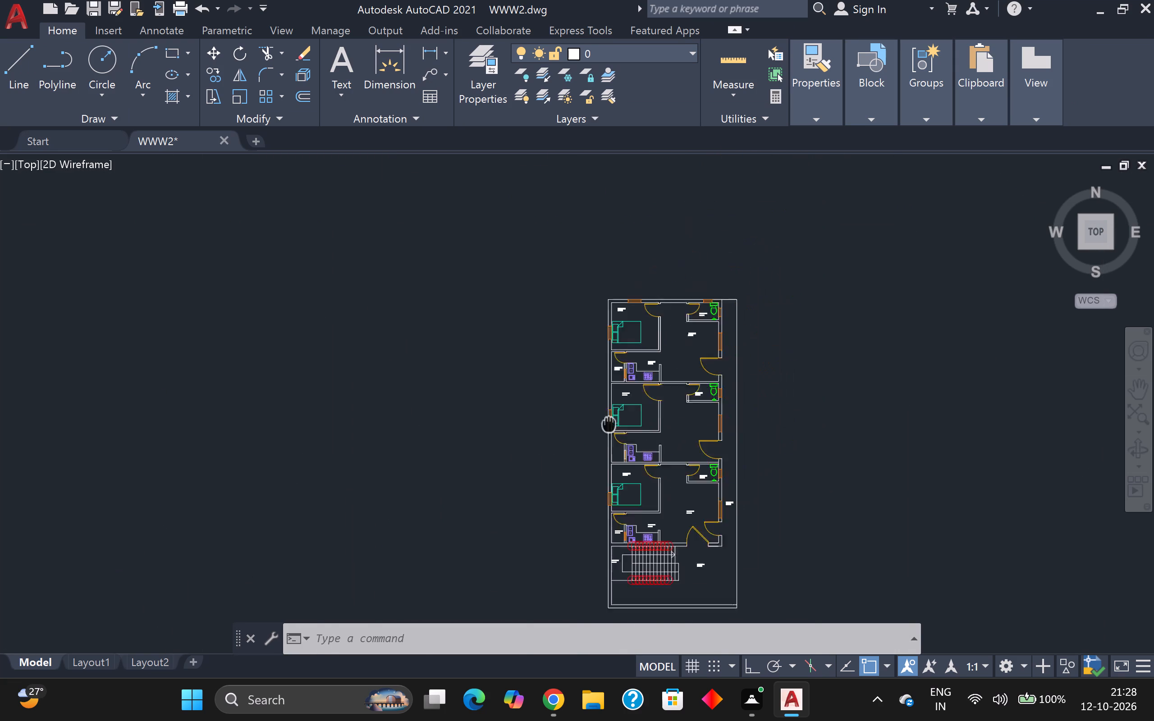
middle_click_drag(604, 436, 572, 502)
scroll(534, 400, "up", 1)
middle_click_drag(534, 395, 441, 213)
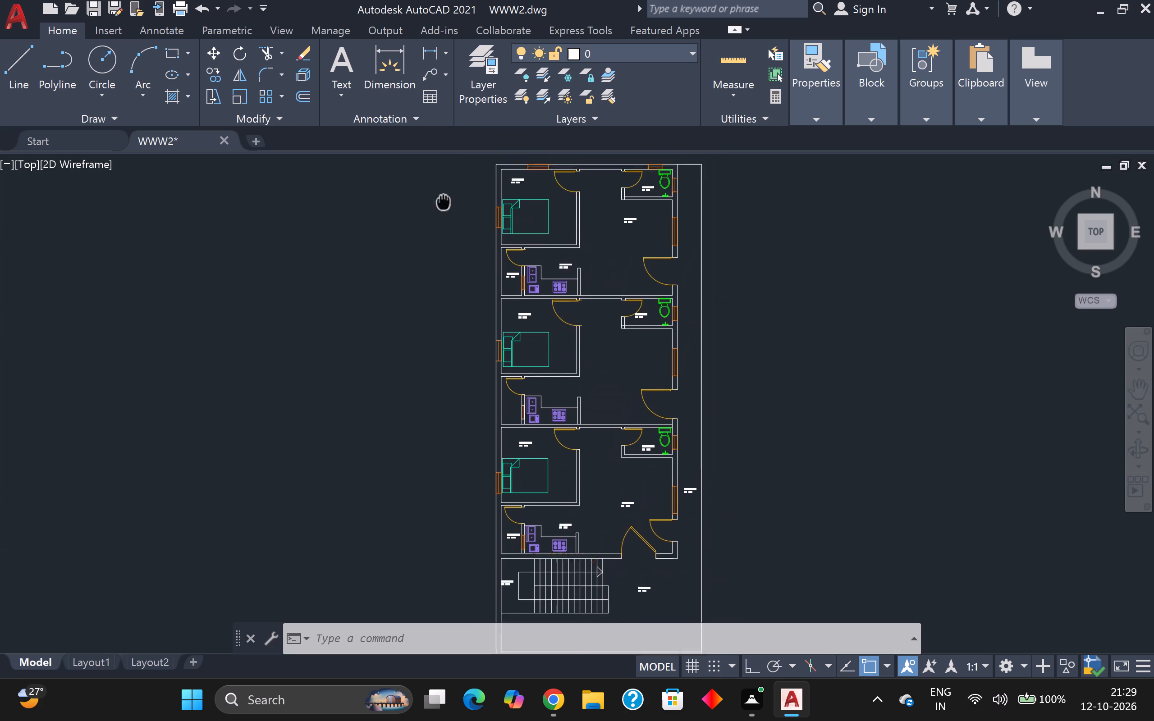
middle_click_drag(441, 213, 439, 273)
left_click_drag(437, 227, 444, 239)
middle_click_drag(994, 710, 861, 115)
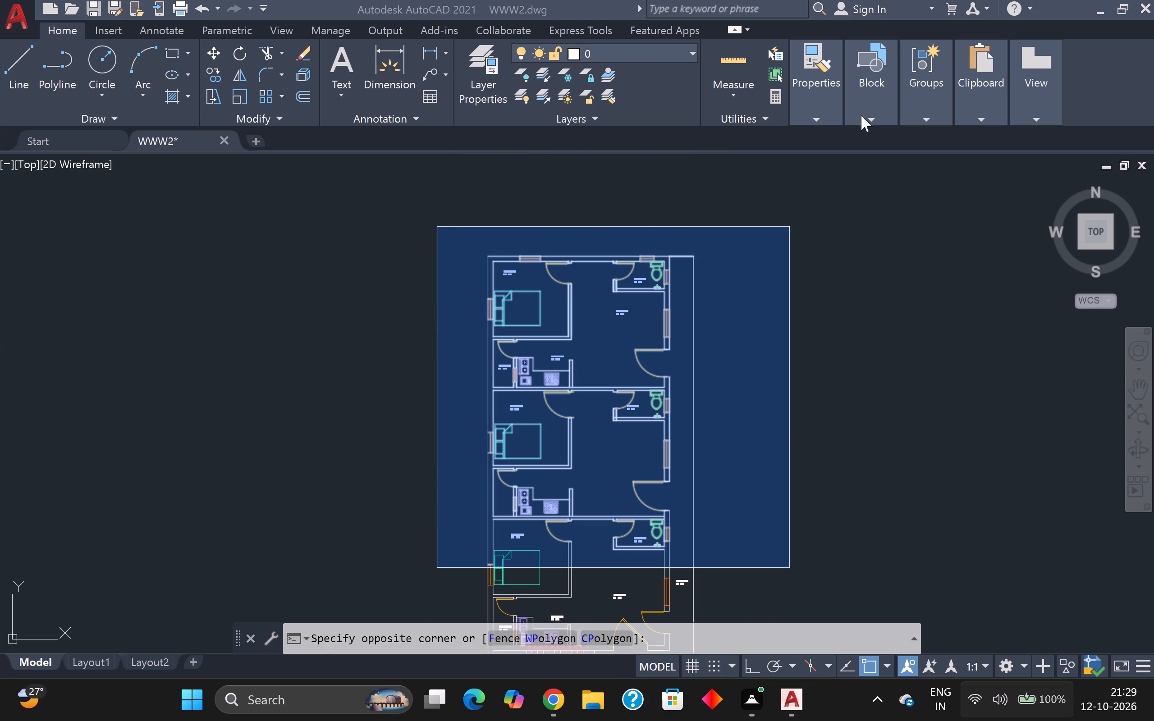
middle_click_drag(861, 115, 848, 117)
middle_click_drag(895, 394, 848, 173)
scroll(853, 251, "up", 1)
scroll(863, 467, "down", 2)
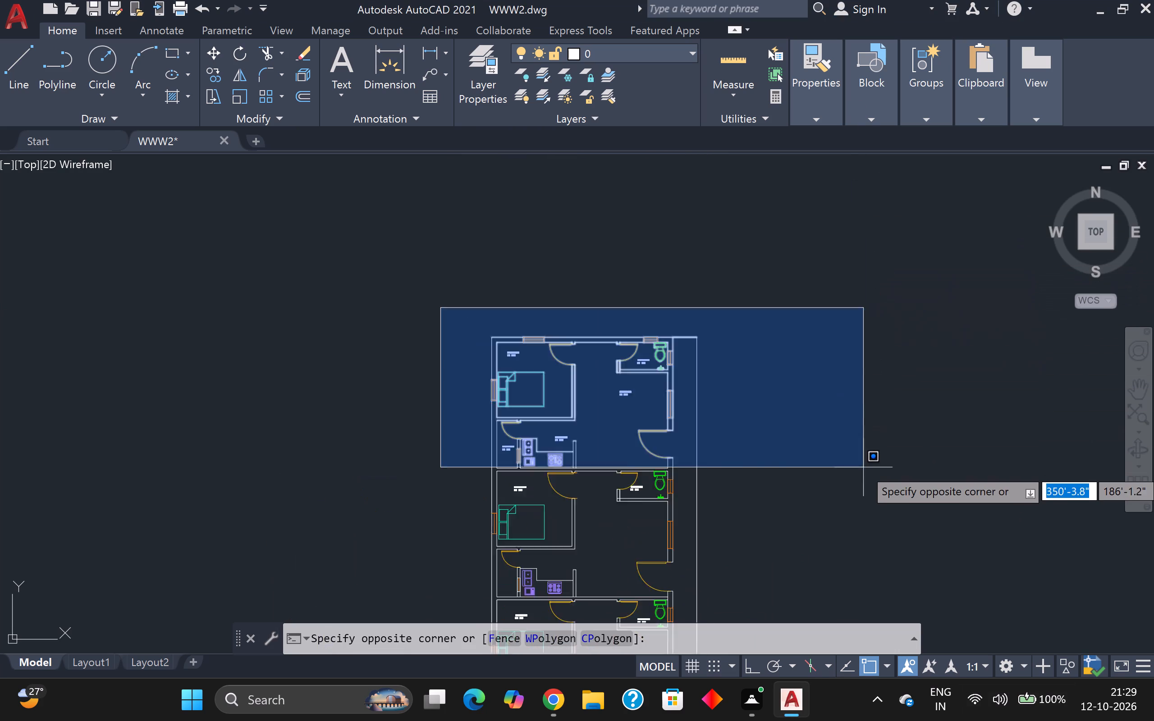
scroll(863, 467, "down", 1)
middle_click_drag(863, 465, 833, 123)
left_click(838, 293)
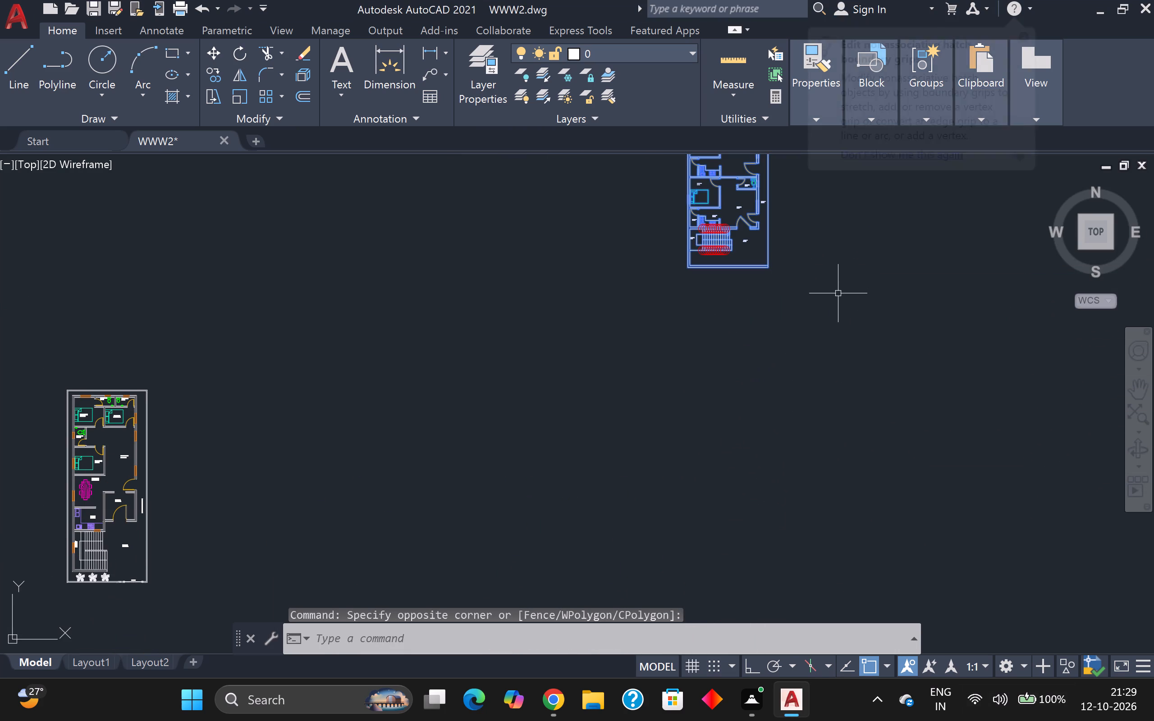
key("j")
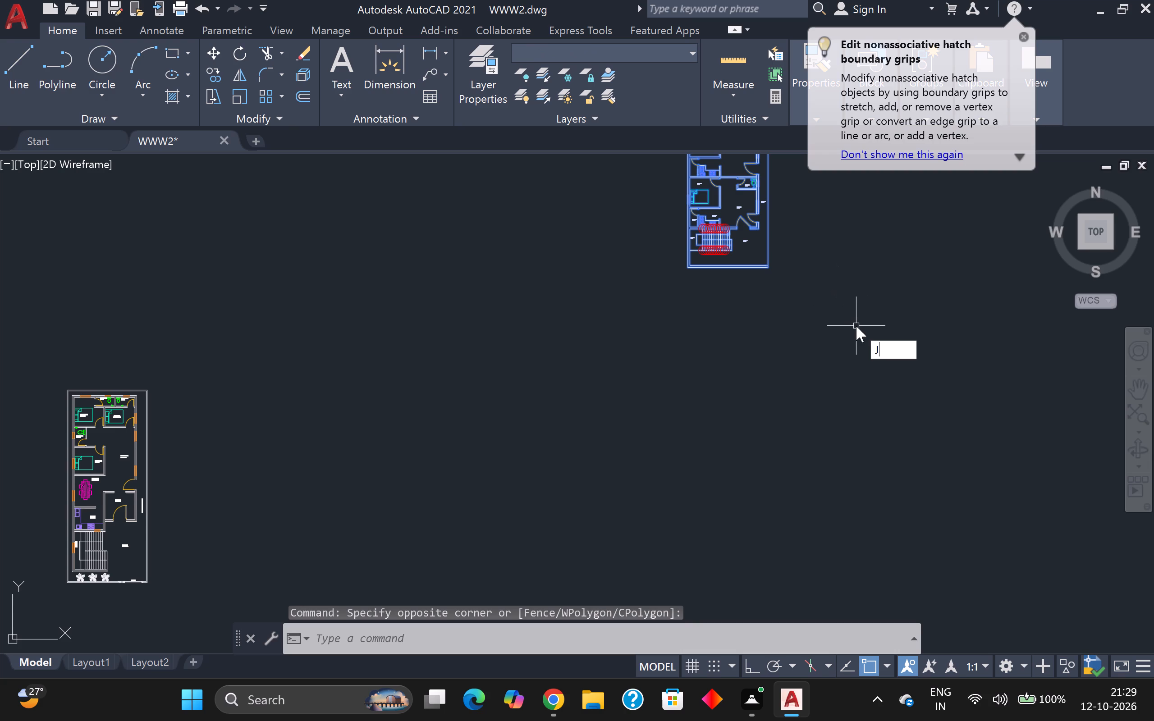
left_click(931, 366)
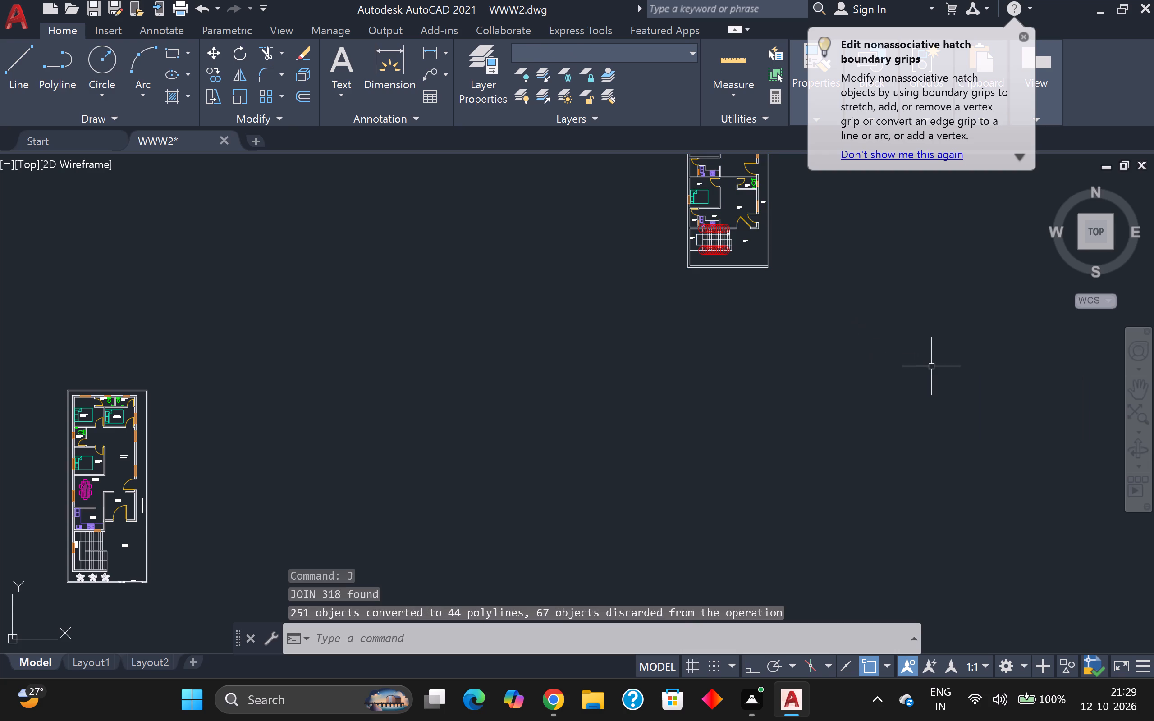
Examine at very close range the marked gap where a stair tread line meets the staircase's south edge line.
scroll(735, 256, "up", 1)
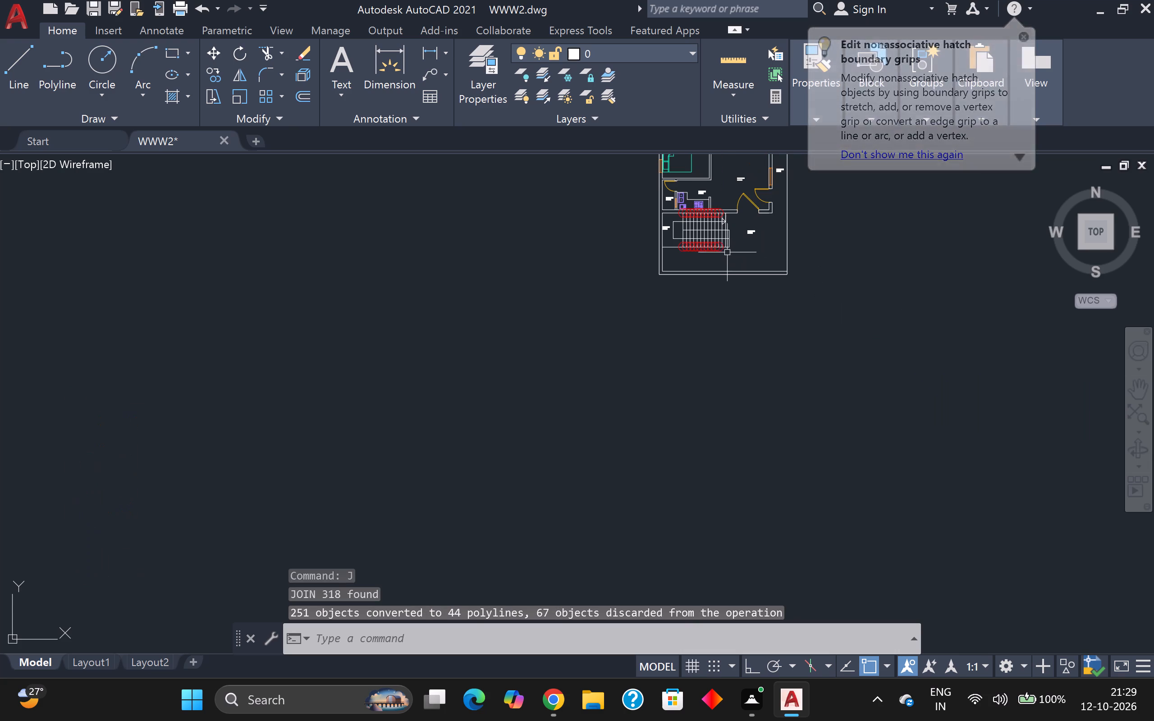
scroll(728, 230, "up", 4)
middle_click_drag(714, 220, 741, 336)
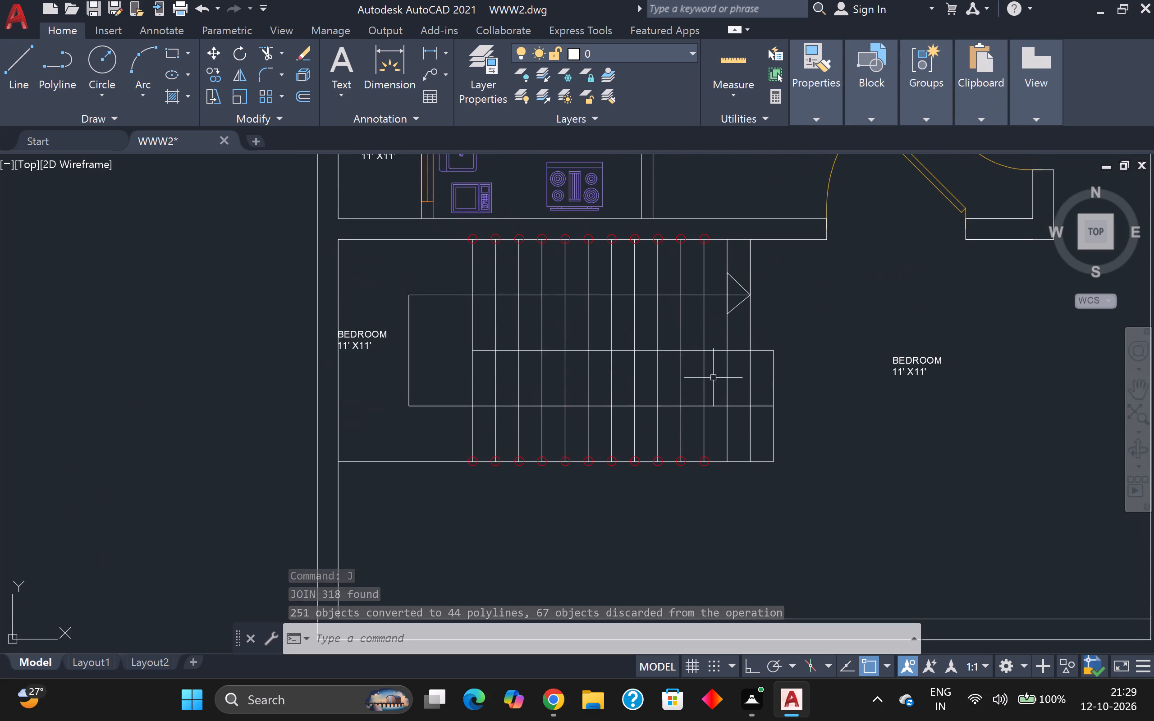
scroll(542, 529, "up", 2)
scroll(412, 392, "up", 2)
scroll(336, 338, "up", 4)
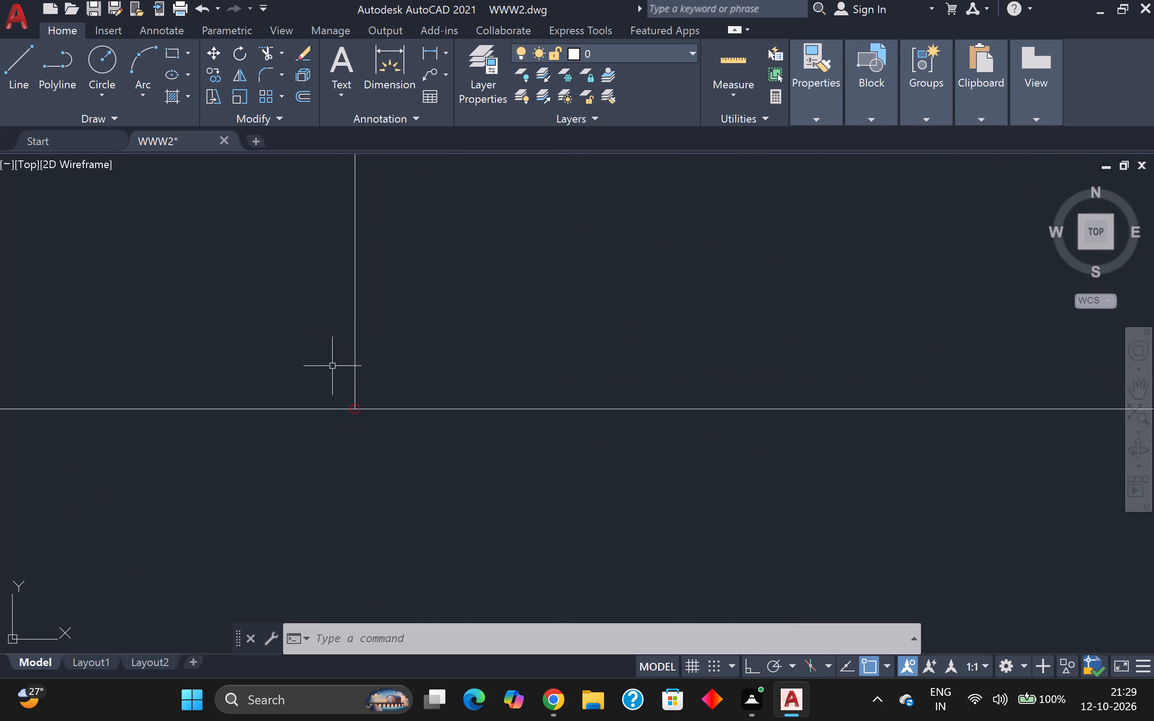
scroll(340, 388, "up", 7)
middle_click_drag(357, 410, 111, 0)
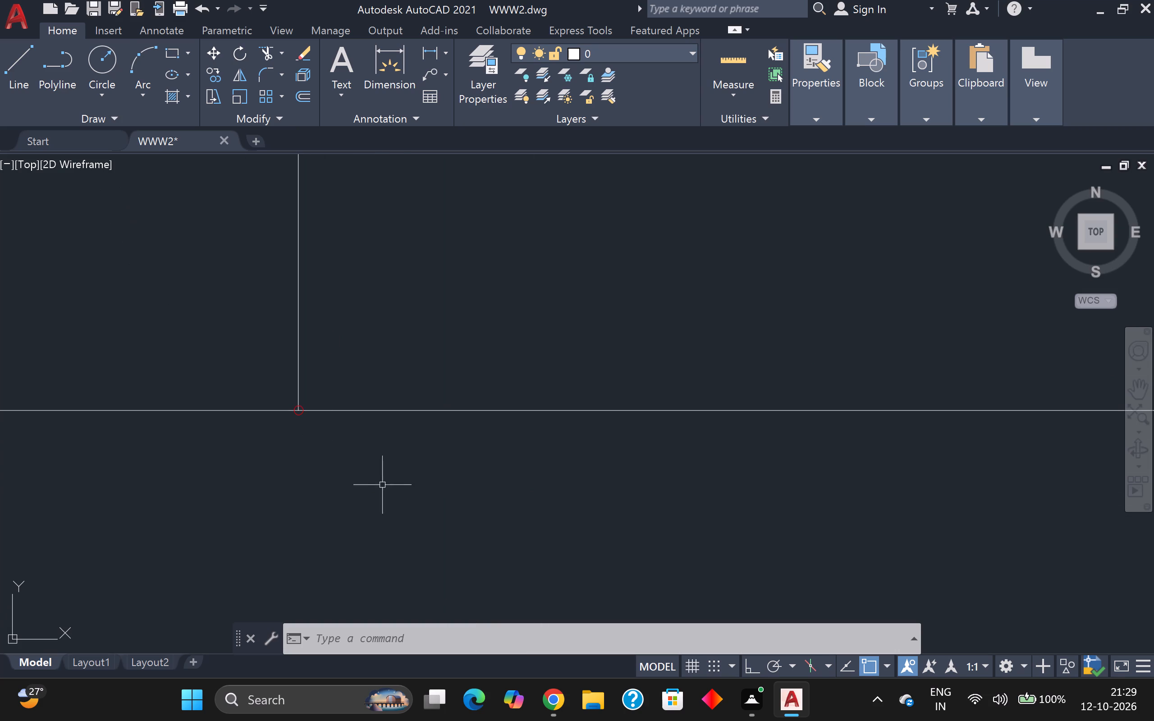
scroll(378, 484, "up", 1)
scroll(244, 375, "up", 11)
middle_click_drag(269, 336, 269, 337)
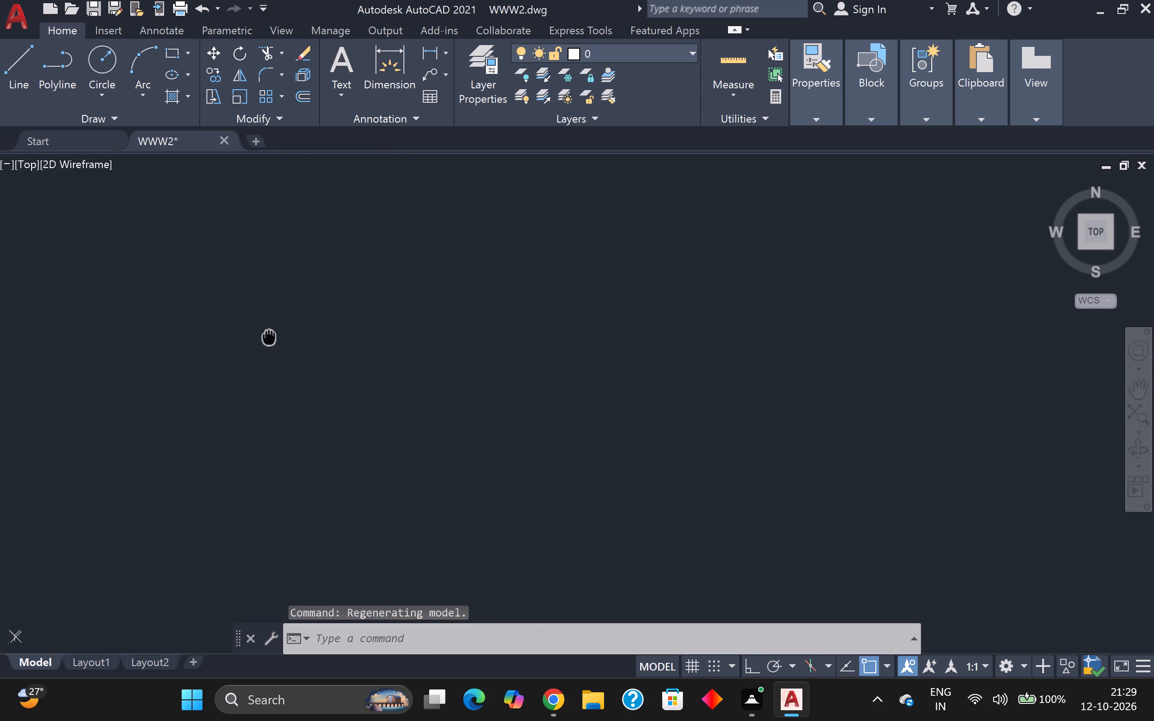
middle_click_drag(269, 337, 248, 720)
scroll(273, 550, "up", 5)
middle_click_drag(399, 501, 160, 720)
scroll(398, 505, "down", 2)
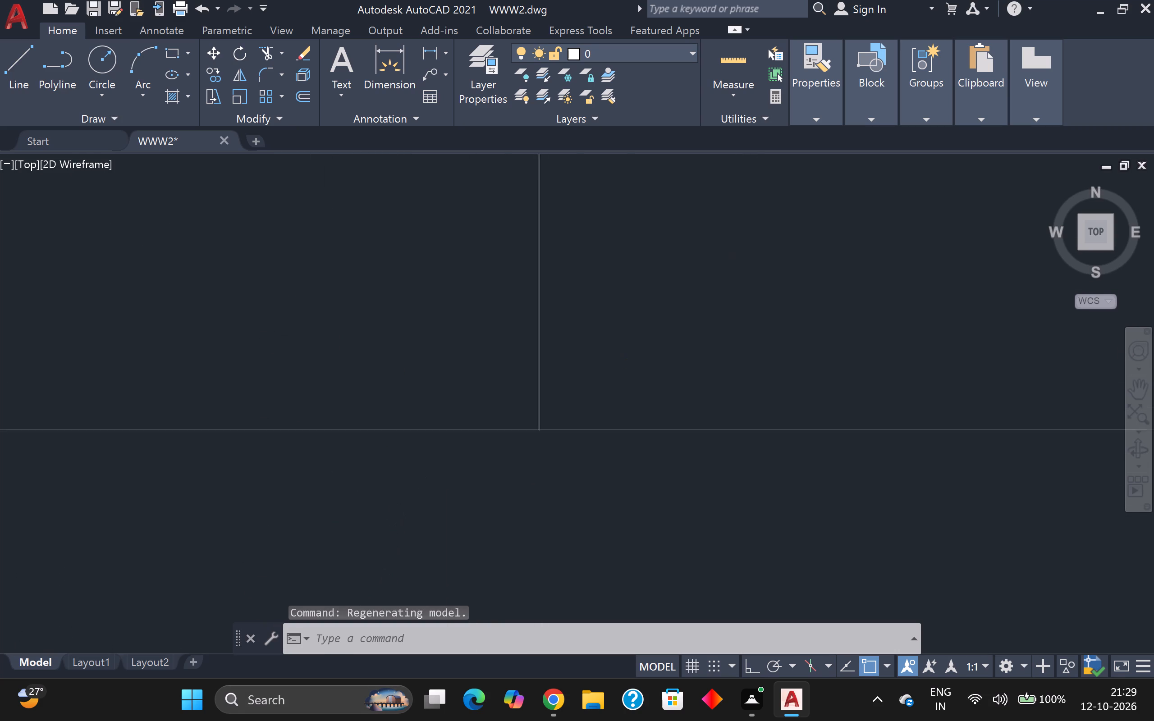
middle_click_drag(160, 720, 149, 720)
scroll(305, 561, "up", 2)
middle_click_drag(531, 411, 174, 601)
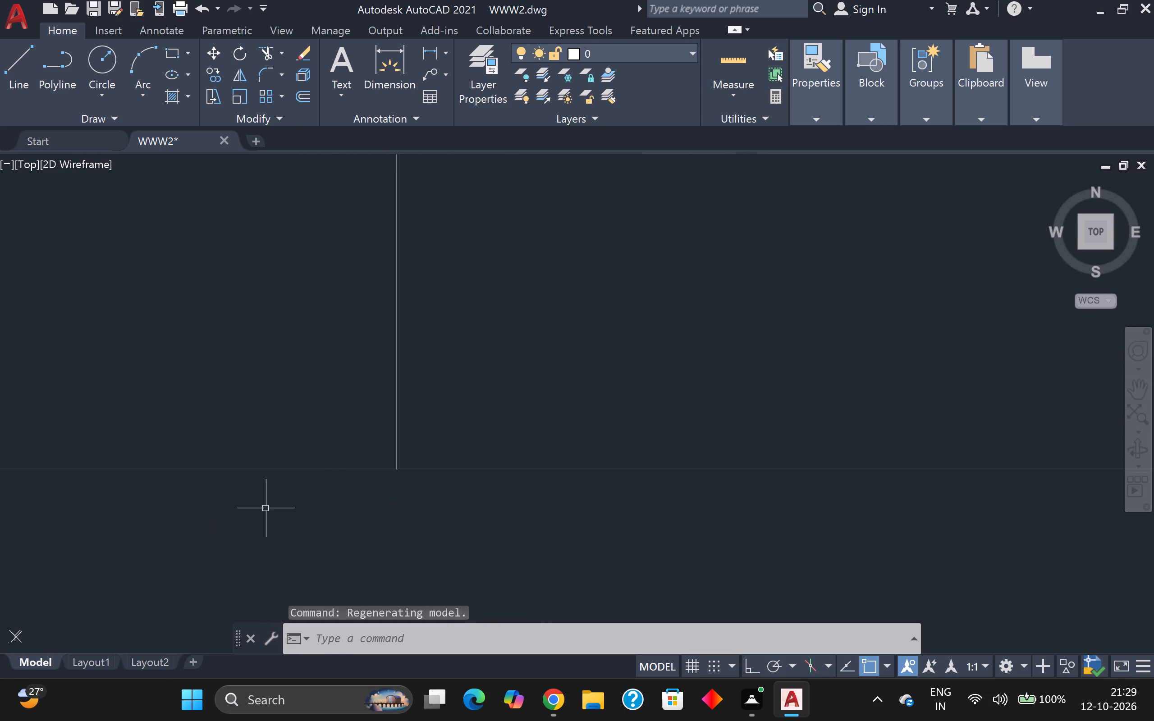
scroll(340, 493, "up", 2)
scroll(421, 447, "up", 2)
scroll(545, 369, "up", 2)
scroll(545, 429, "up", 2)
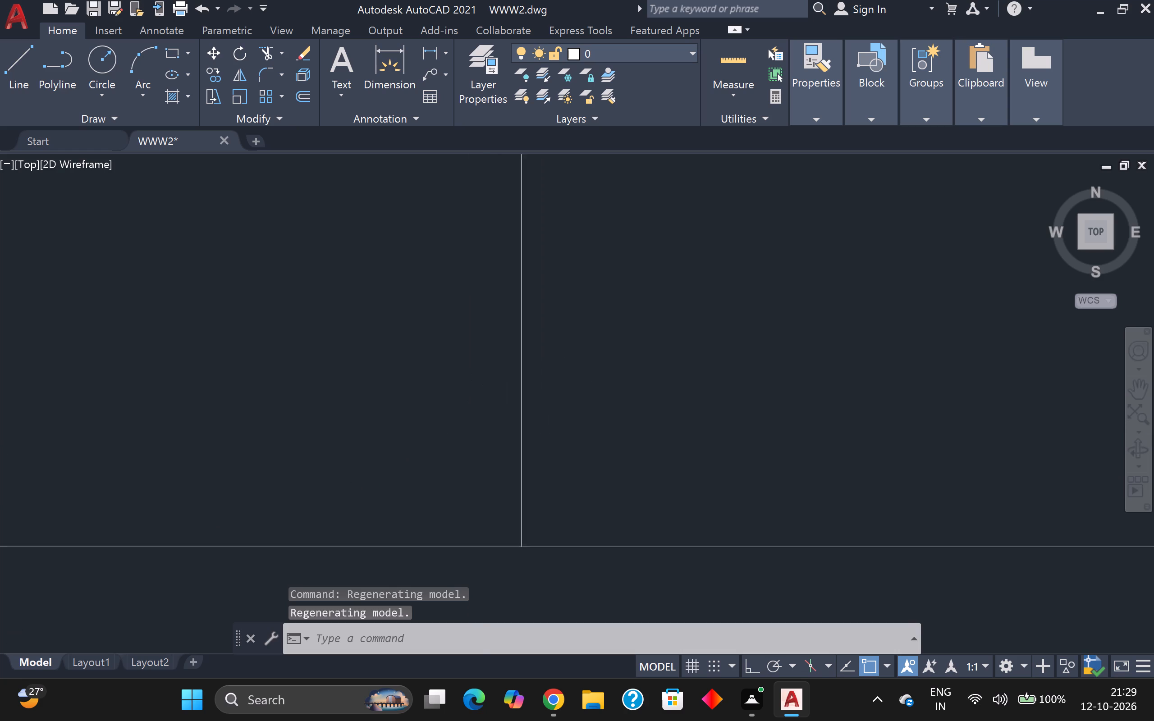
scroll(545, 429, "up", 1)
middle_click_drag(536, 429, 438, 169)
scroll(438, 169, "up", 1)
middle_click_drag(351, 514, 314, 183)
scroll(314, 183, "up", 1)
scroll(314, 399, "up", 9)
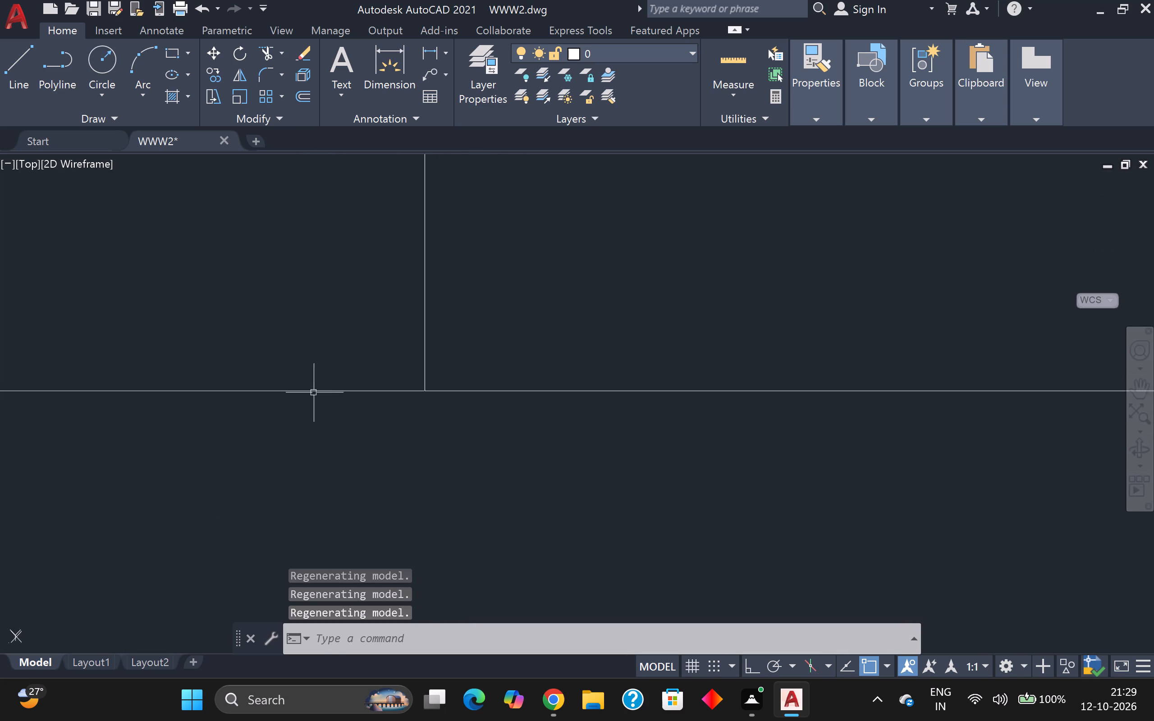
scroll(314, 393, "up", 5)
middle_click_drag(313, 389, 0, 239)
scroll(309, 388, "up", 1)
middle_click_drag(182, 276, 183, 445)
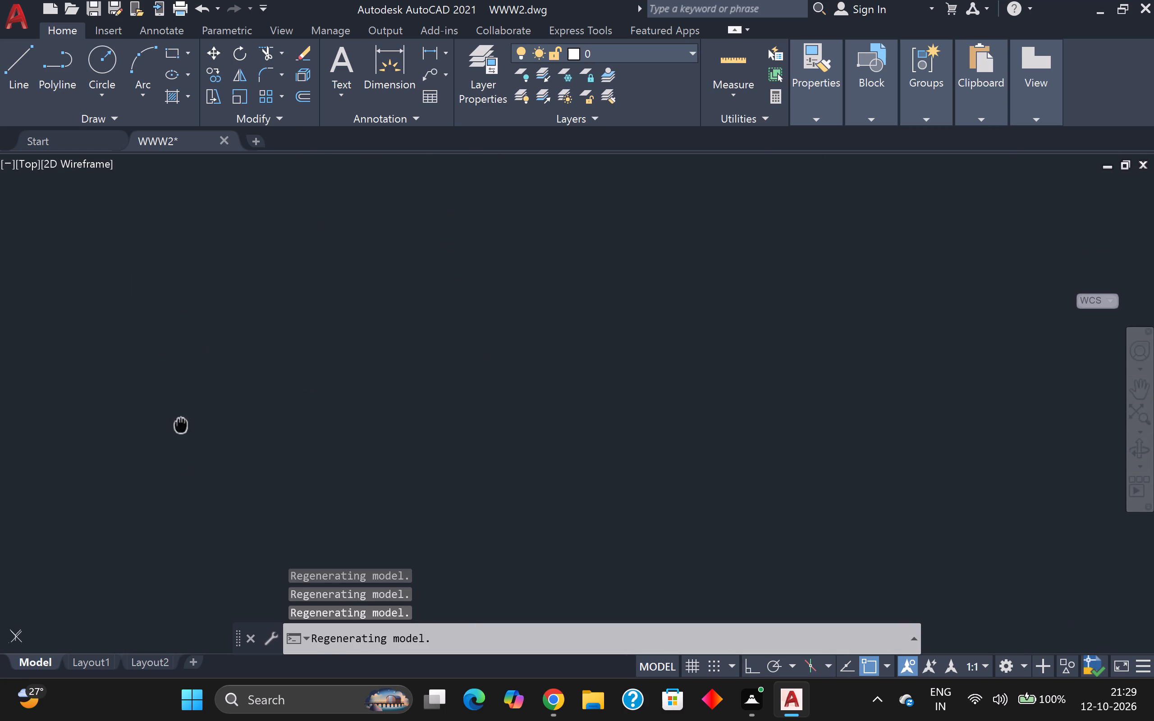
middle_click_drag(183, 445, 223, 694)
scroll(222, 585, "down", 3)
scroll(235, 565, "up", 1)
scroll(273, 510, "down", 7)
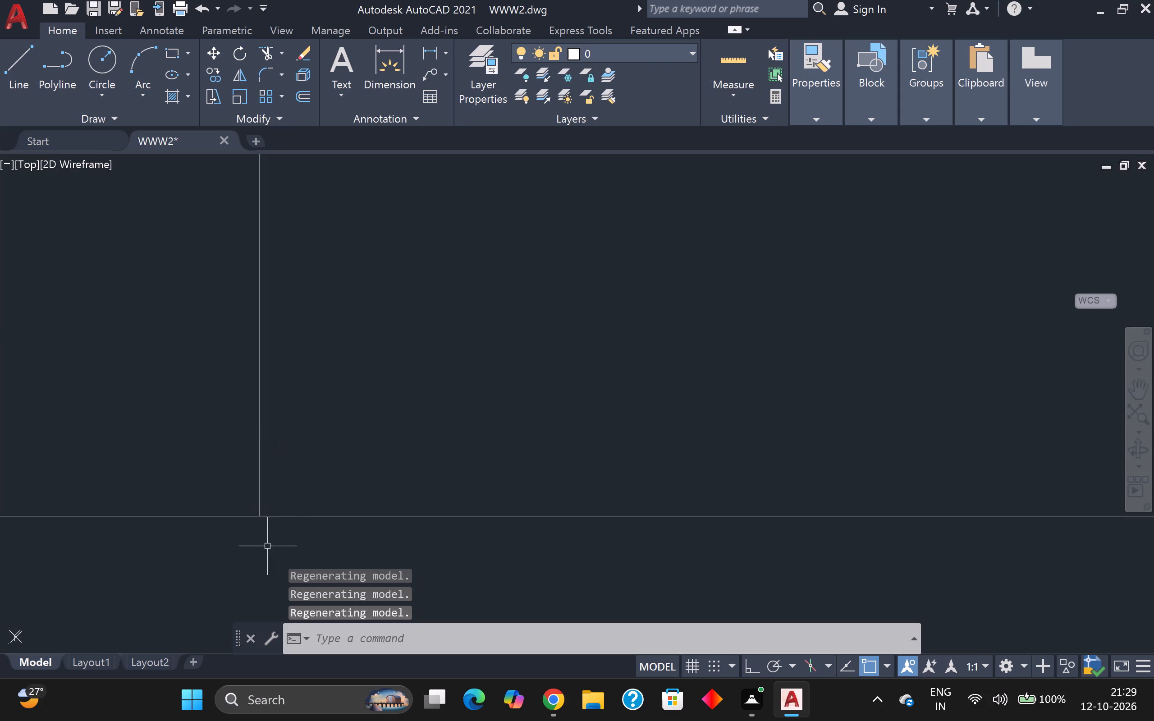
scroll(266, 548, "up", 6)
middle_click_drag(262, 478, 289, 531)
scroll(234, 415, "up", 4)
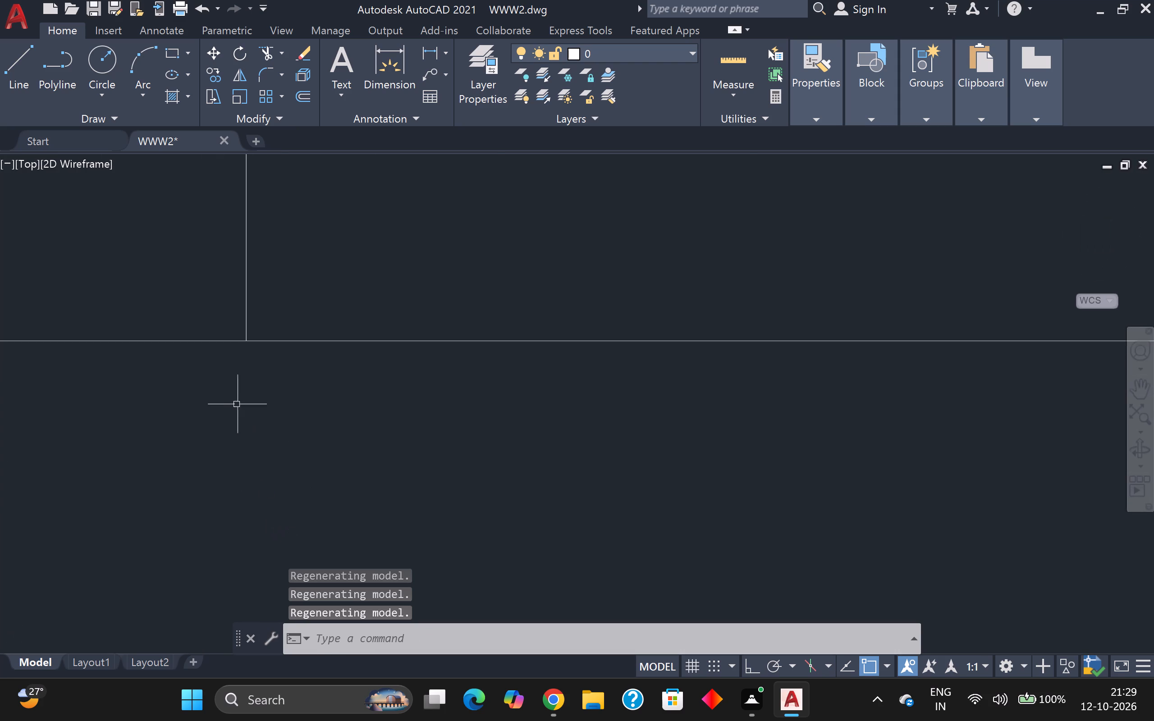
scroll(237, 404, "up", 6)
middle_click_drag(238, 403, 146, 489)
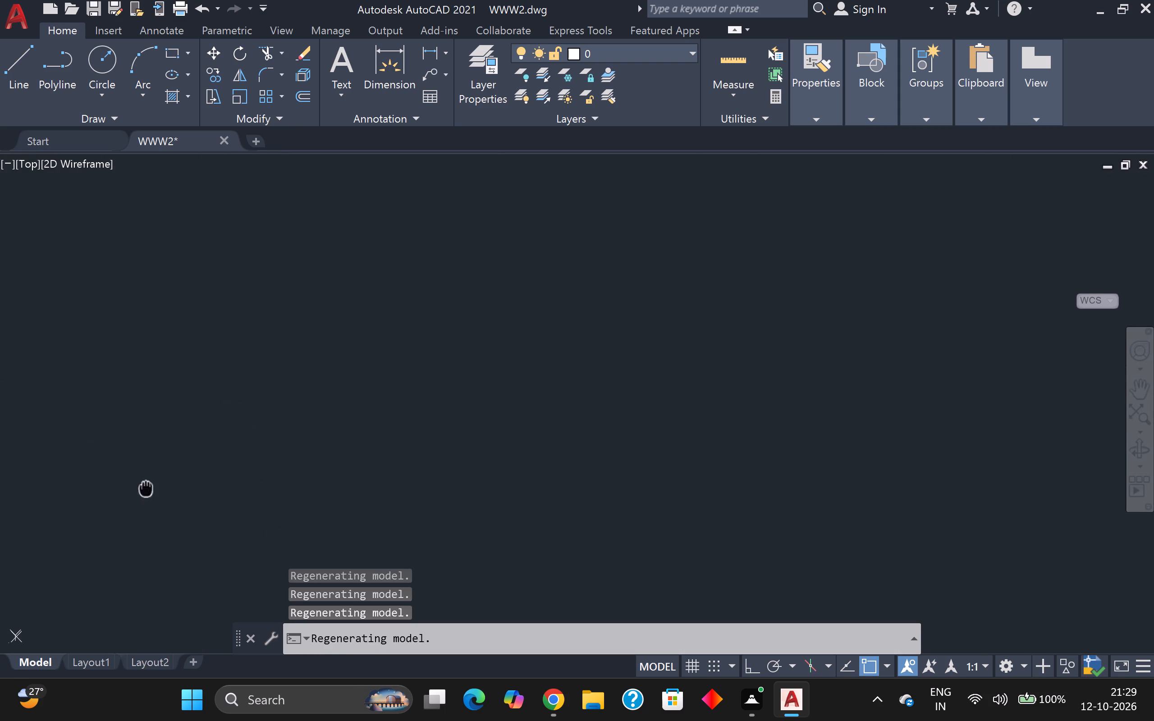
middle_click_drag(146, 489, 472, 400)
scroll(472, 400, "down", 8)
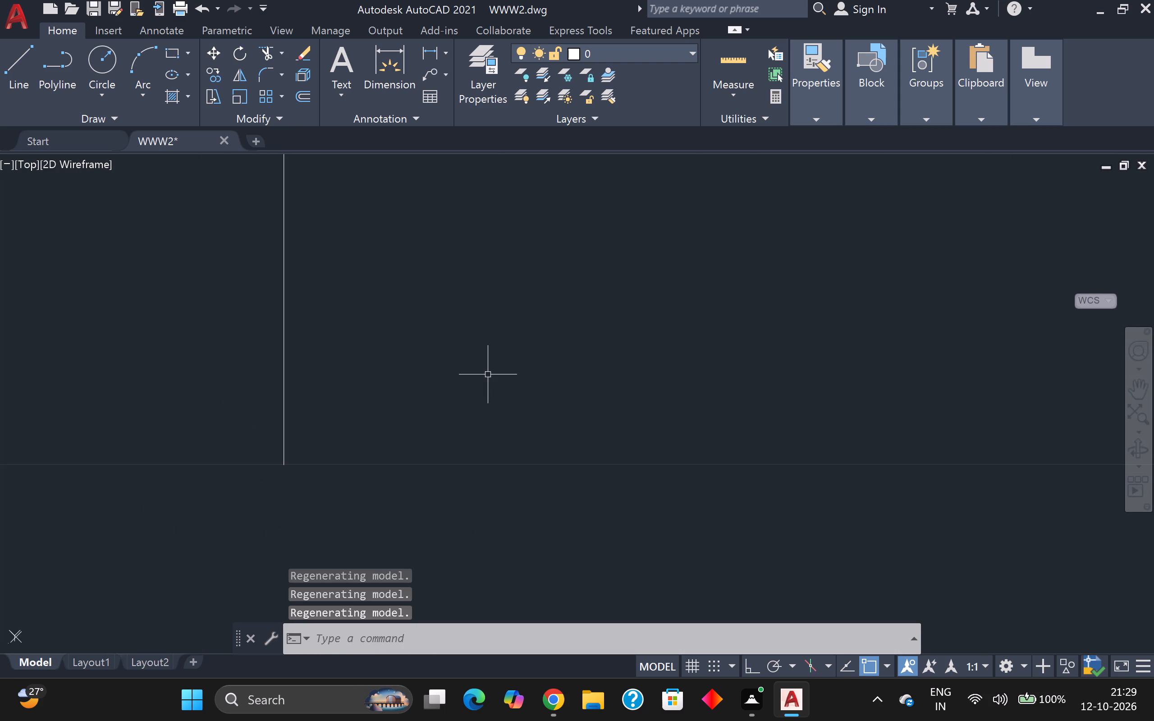
scroll(316, 458, "up", 2)
scroll(227, 480, "up", 5)
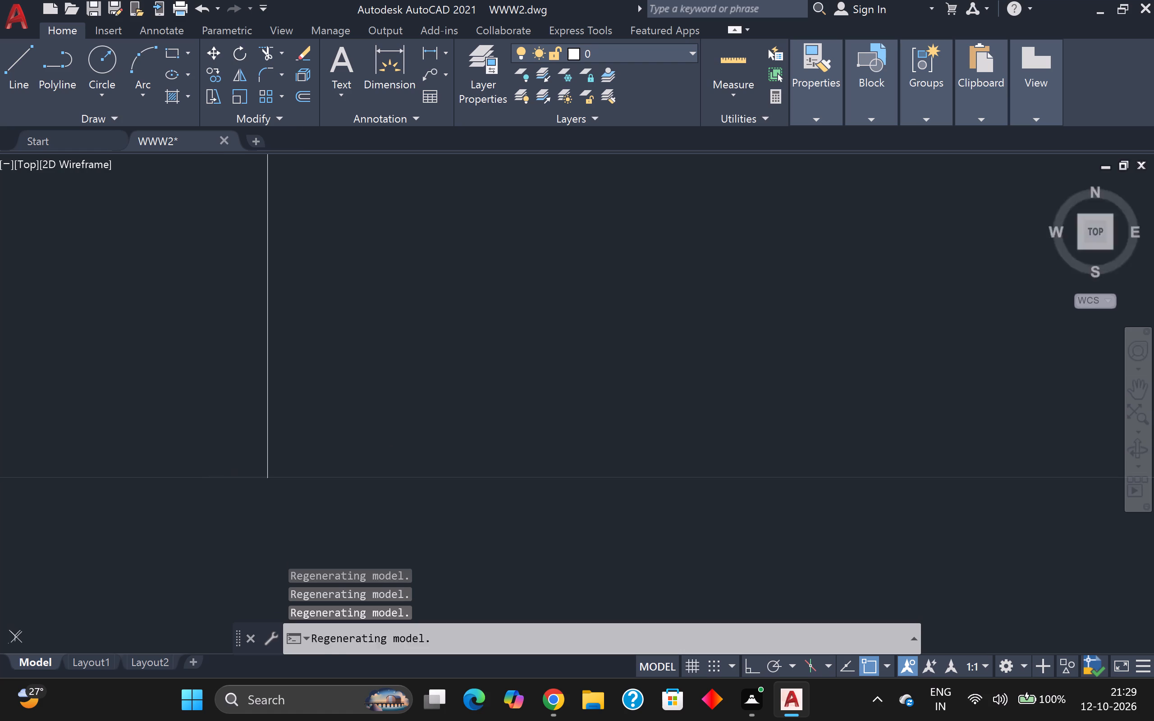
scroll(232, 475, "up", 5)
middle_click_drag(231, 474, 0, 448)
scroll(104, 425, "up", 1)
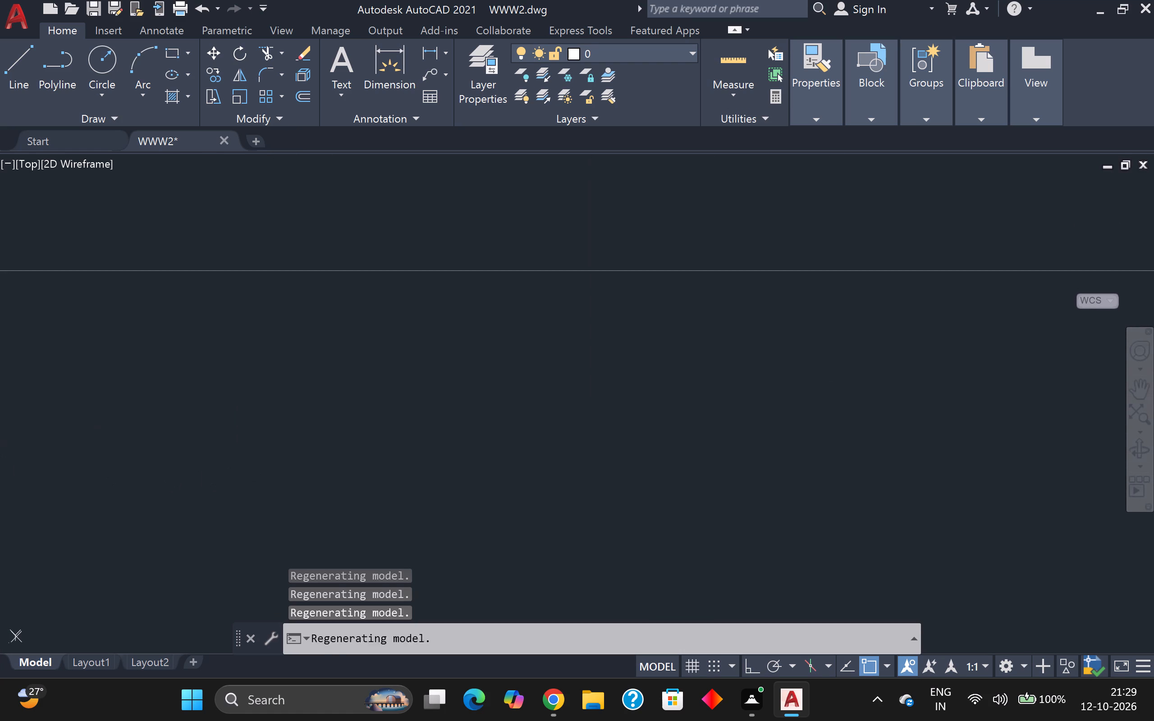
scroll(104, 425, "up", 2)
scroll(104, 425, "down", 4)
middle_click_drag(113, 420, 571, 494)
scroll(560, 488, "up", 4)
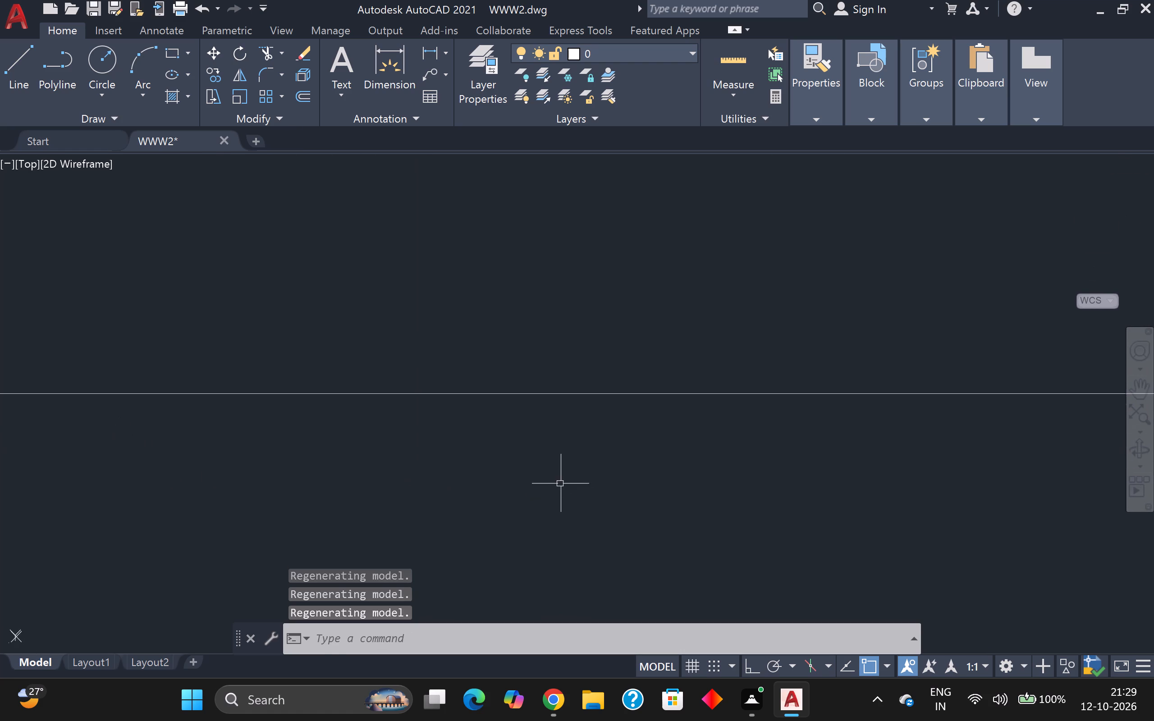
scroll(559, 484, "up", 6)
middle_click_drag(550, 490, 1153, 525)
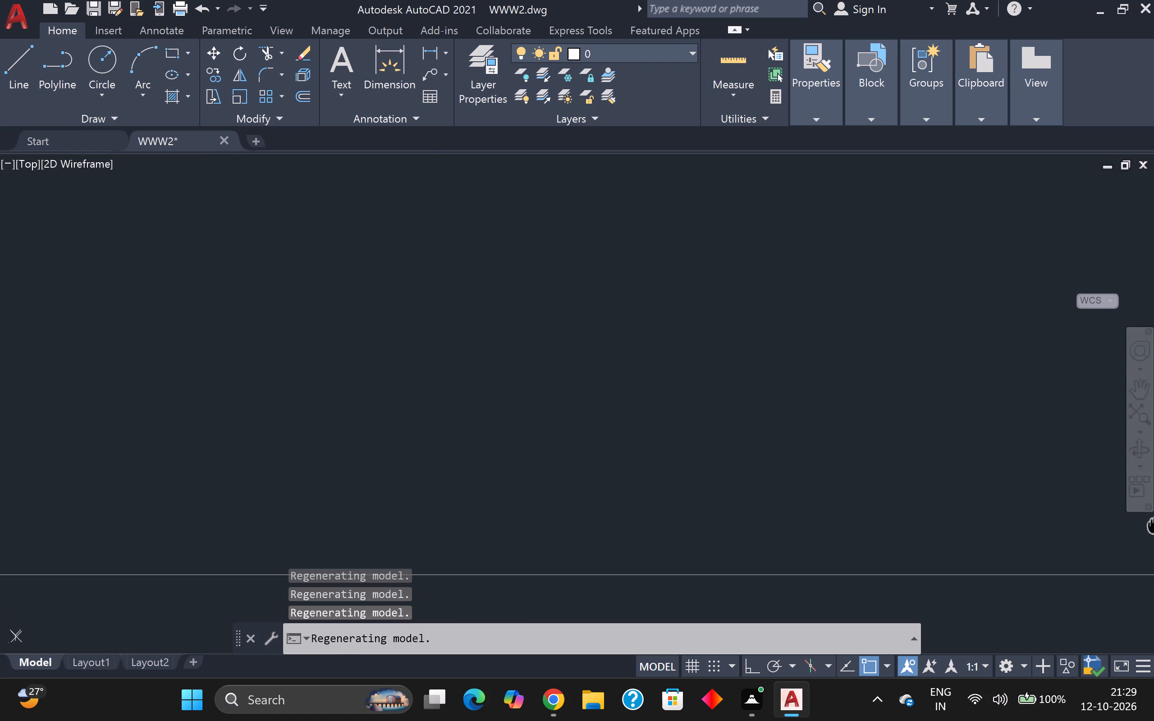
middle_click_drag(1153, 525, 504, 396)
Inspect the joined wall outlines from the staircase and entrance up through the units above, and return to the plan's south end.
scroll(503, 396, "down", 11)
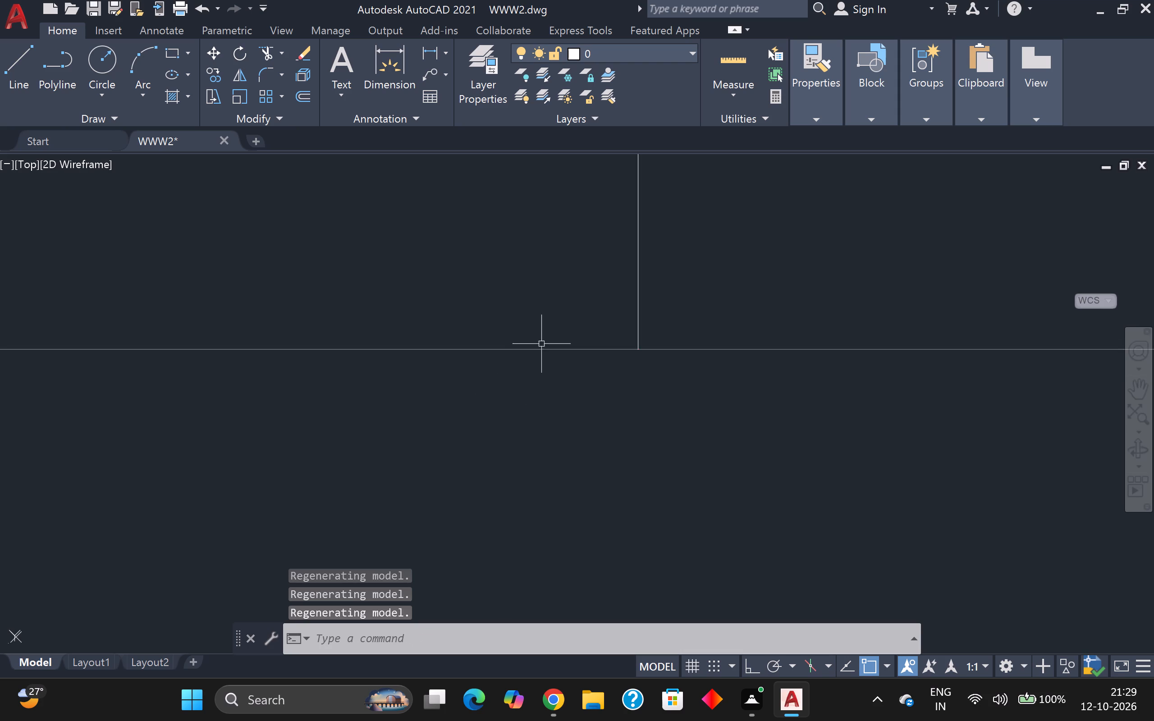
scroll(542, 343, "down", 16)
scroll(619, 318, "down", 10)
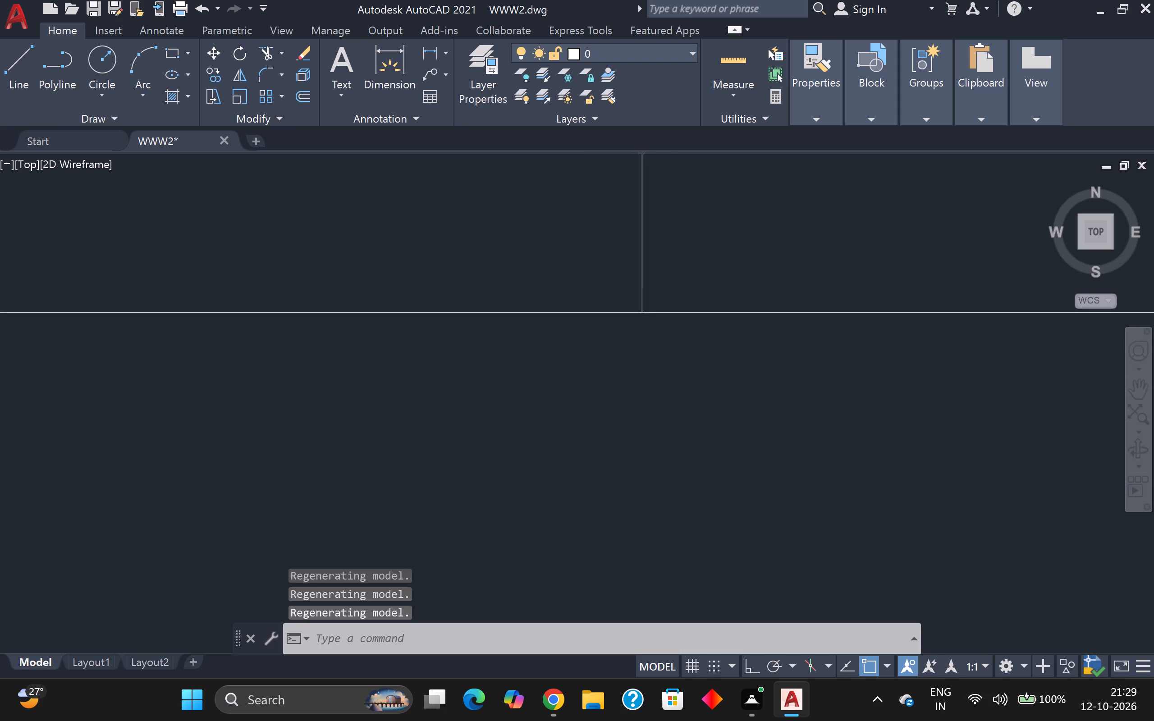
scroll(652, 310, "down", 20)
scroll(652, 310, "down", 1)
scroll(796, 266, "down", 4)
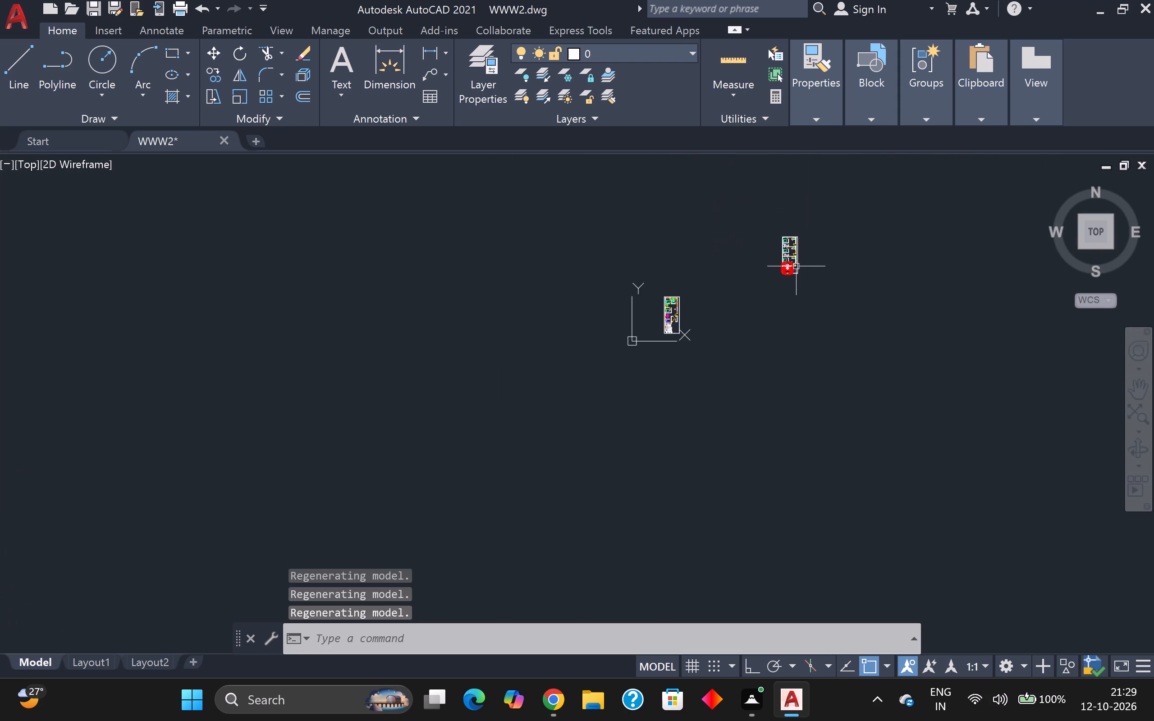
scroll(796, 266, "up", 8)
middle_click_drag(795, 265, 795, 286)
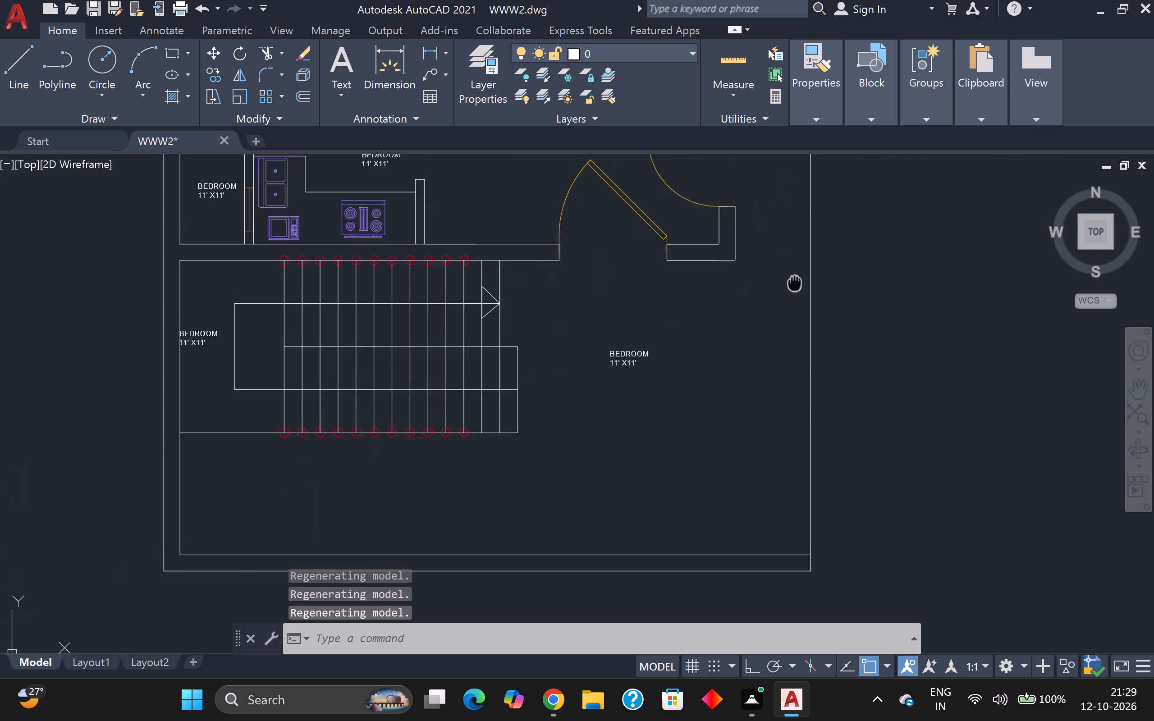
middle_click_drag(795, 286, 722, 465)
scroll(766, 369, "down", 1)
right_click_drag(744, 402, 722, 468)
scroll(722, 465, "up", 1)
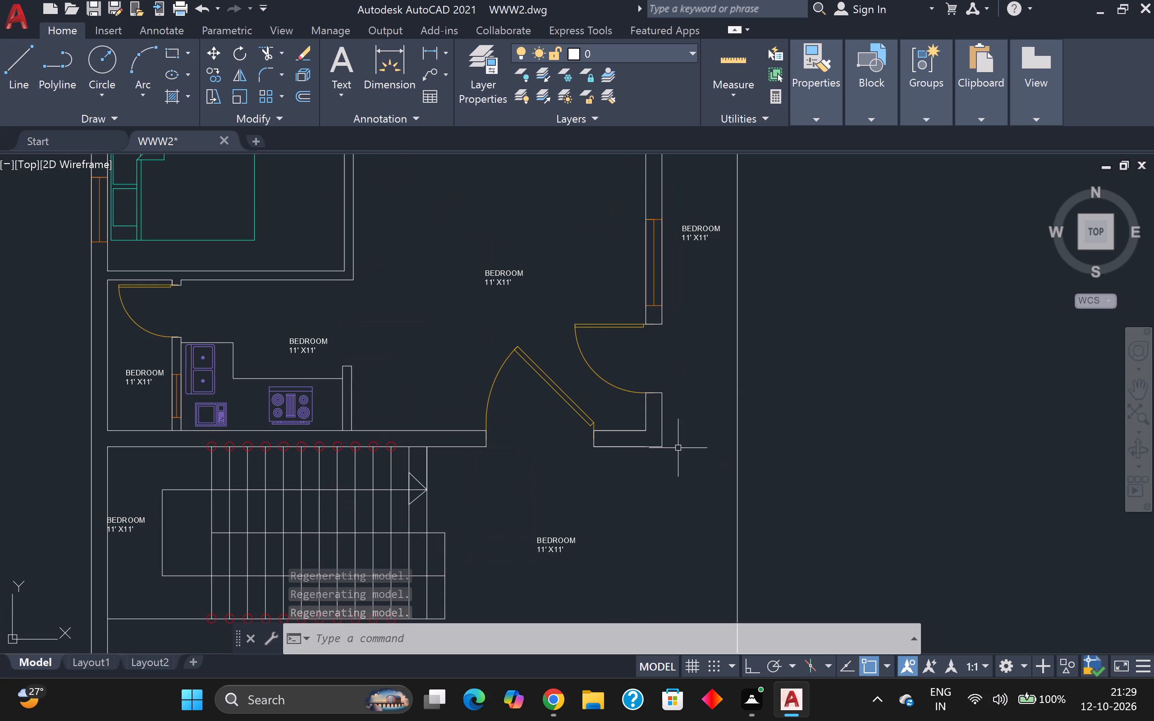
scroll(678, 443, "down", 3)
scroll(668, 435, "up", 2)
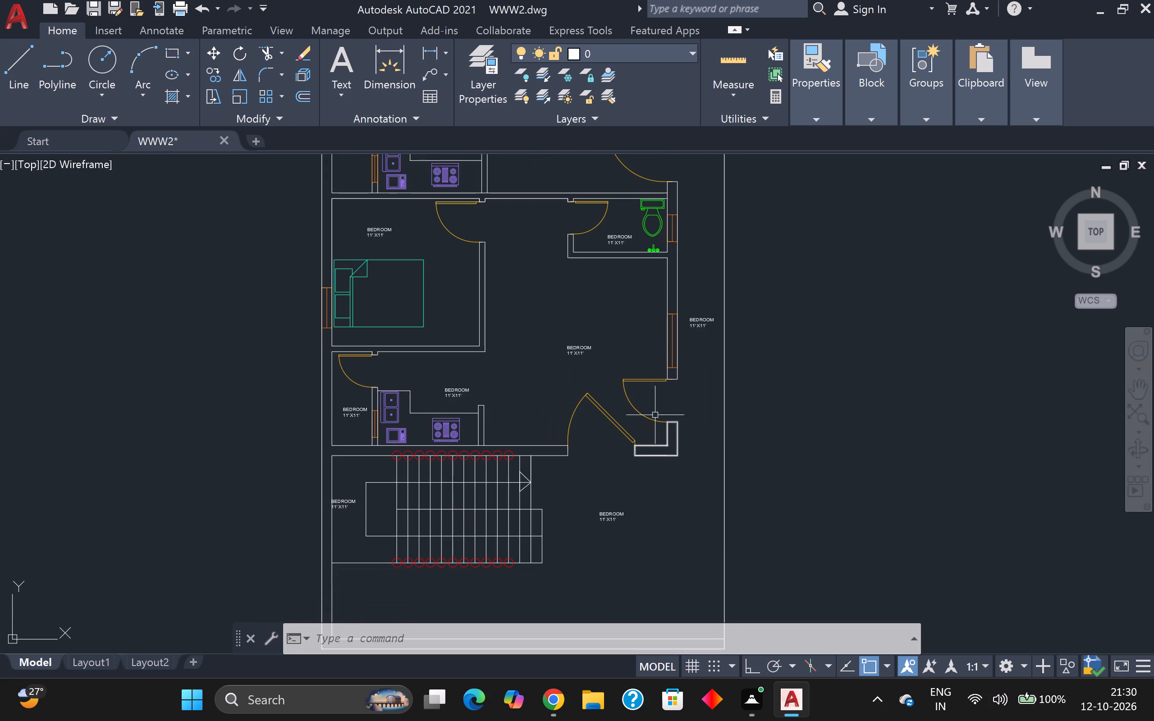
scroll(656, 358, "up", 1)
middle_click_drag(513, 297, 543, 517)
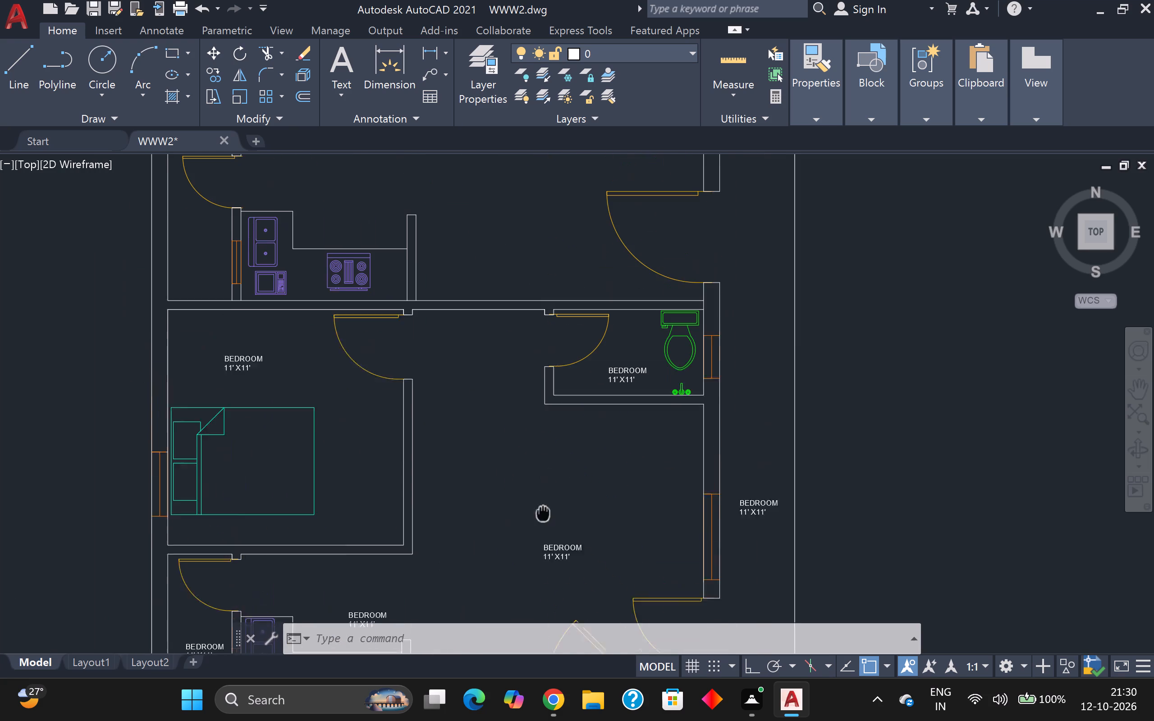
middle_click_drag(543, 517, 544, 528)
middle_click_drag(588, 402, 464, 720)
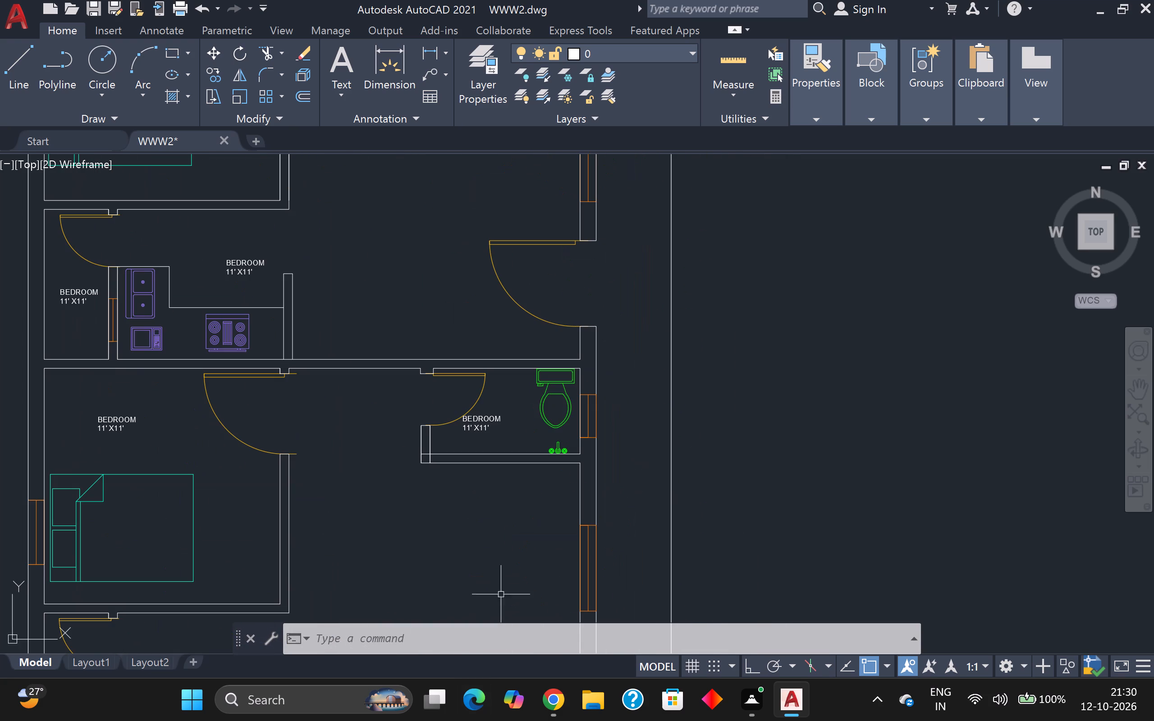
scroll(508, 516, "down", 2)
middle_click_drag(508, 516, 534, 62)
scroll(534, 62, "up", 1)
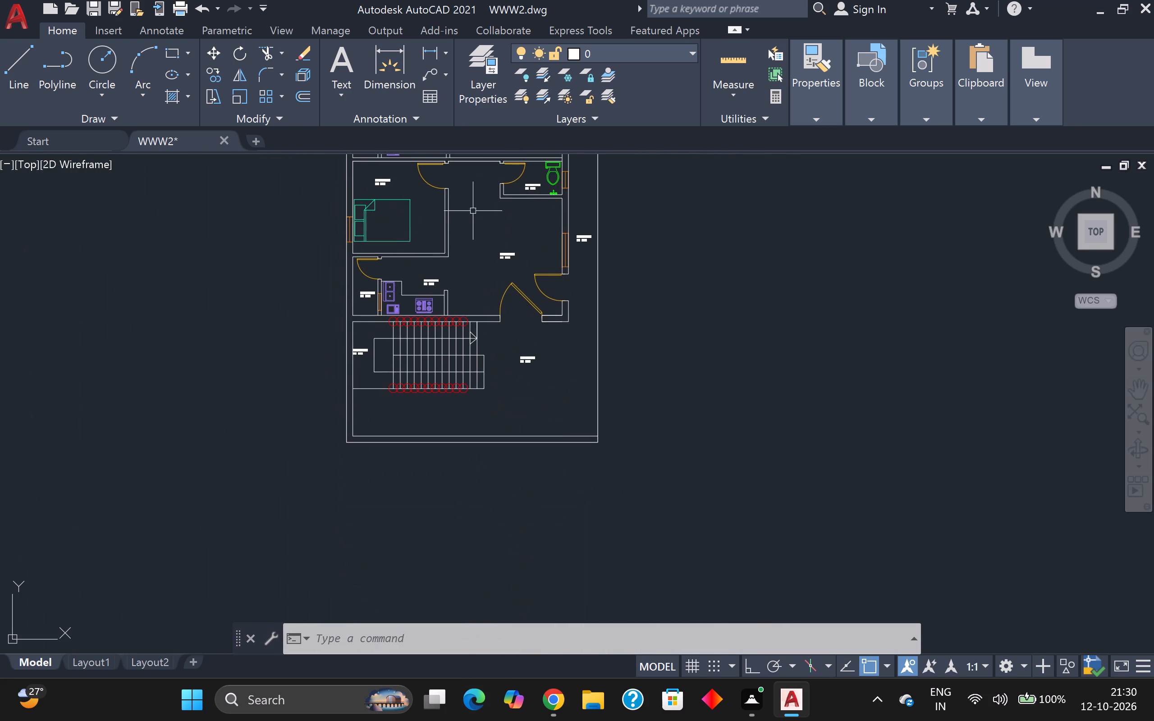
Undo the recent polyline joins and the preceding explode of the three-unit floor plan.
key("ctrl+z")
scroll(498, 229, "down", 4)
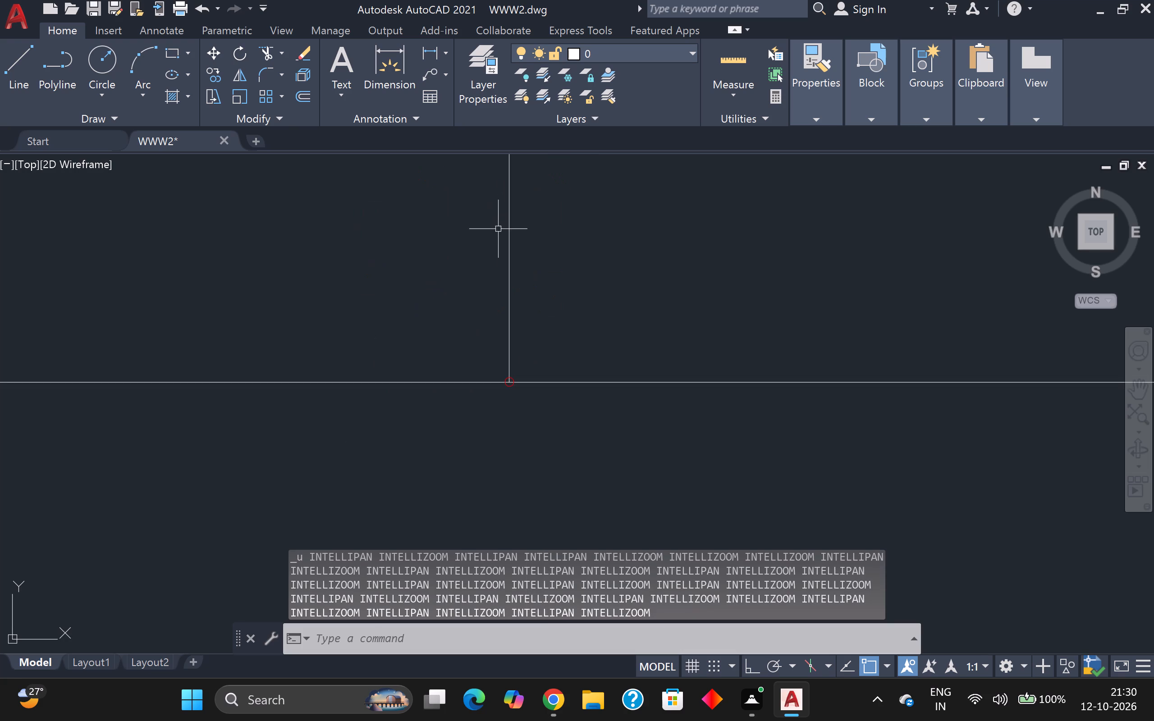
scroll(497, 230, "down", 3)
key("ctrl+z")
key("ctrl+z")
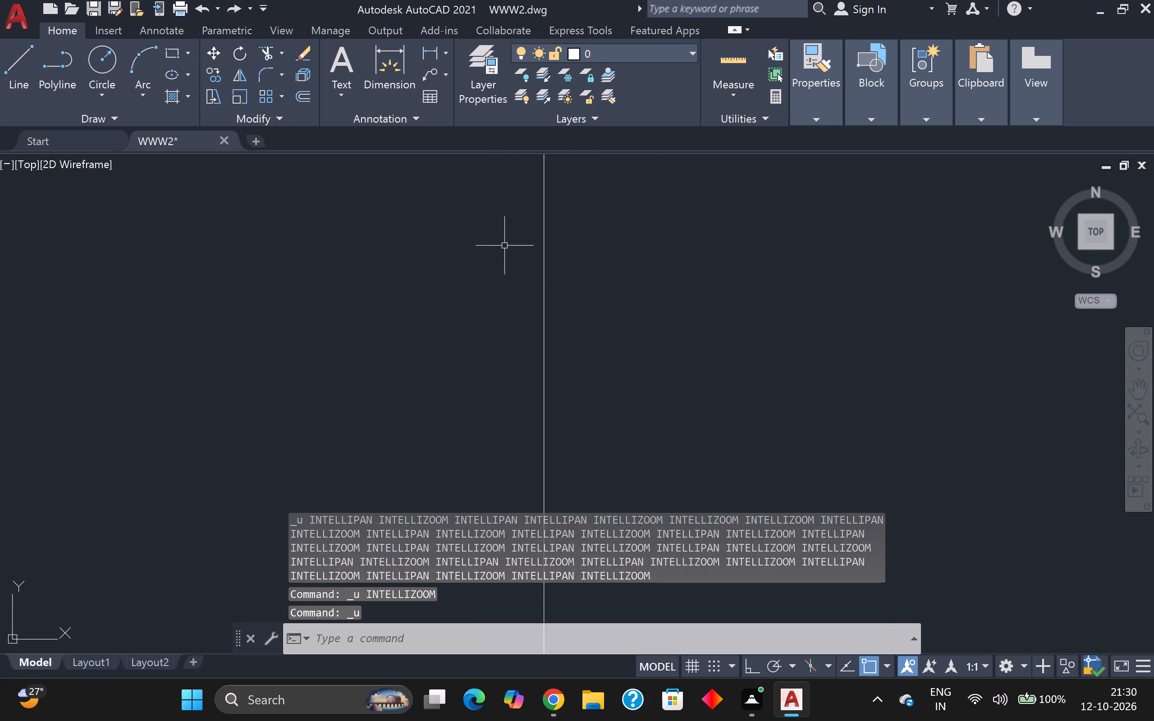
key("ctrl+z")
key("ctrl+z")
key("ctrl+z")
key("ctrl+z")
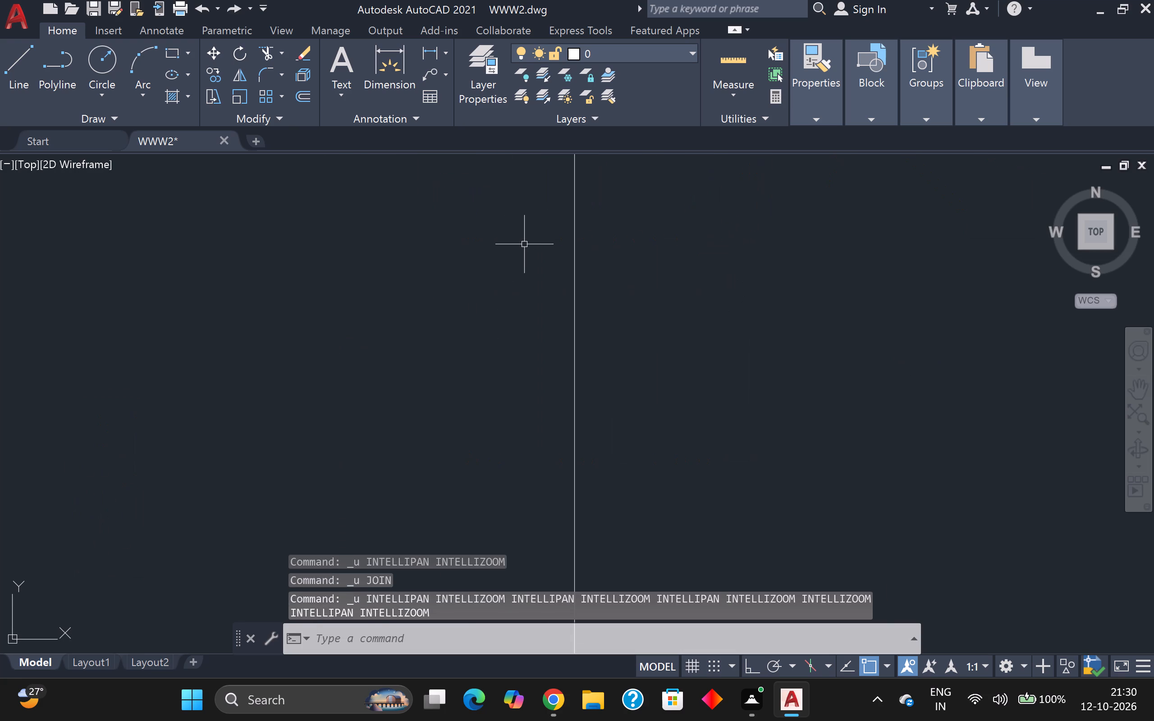
key("ctrl+z")
key("ctrl+z")
key("ctrl+z")
key("ctrl+z")
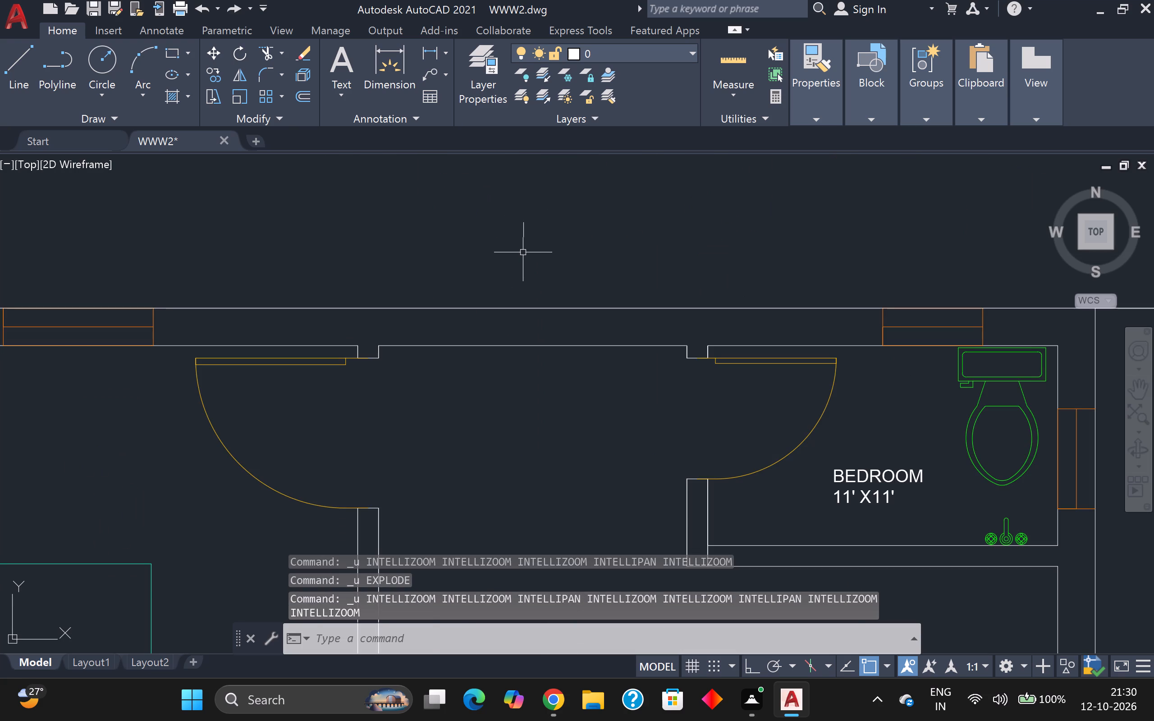
Undo the earlier trim and grouping edits and the angled rotation of the south entrance door.
scroll(523, 252, "down", 7, "ctrl")
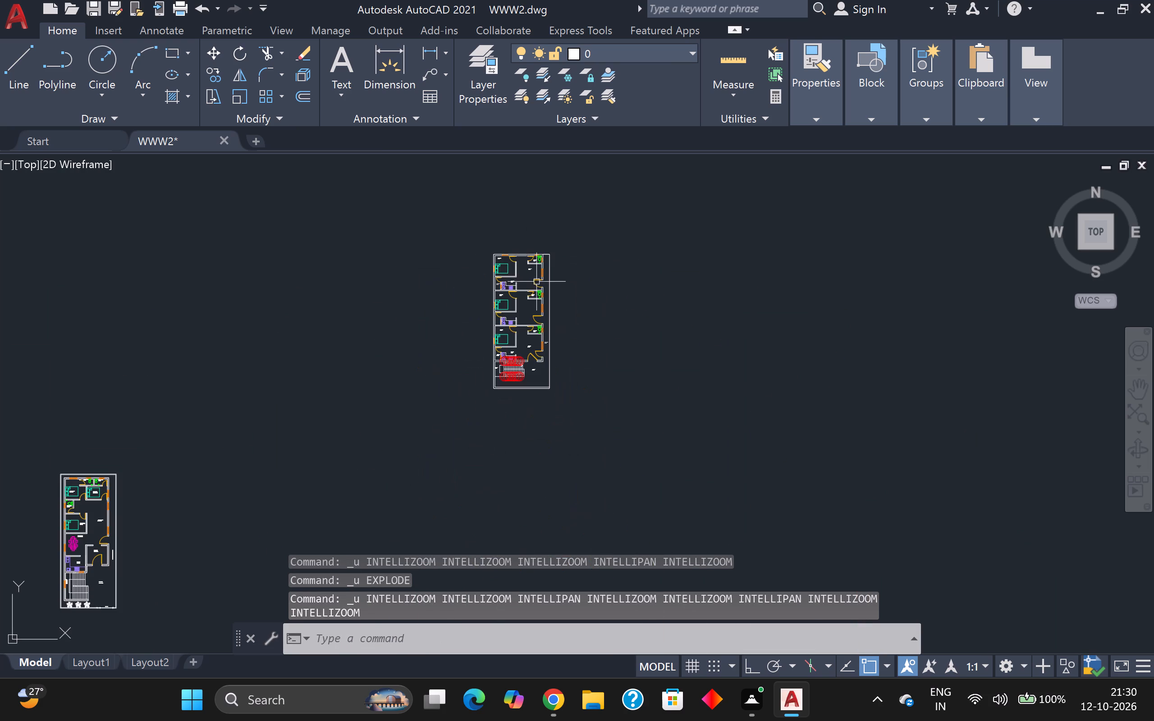
key("ctrl+z")
key("ctrl+z")
key("ctrl+z")
key("ctrl+z")
key("ctrl+z")
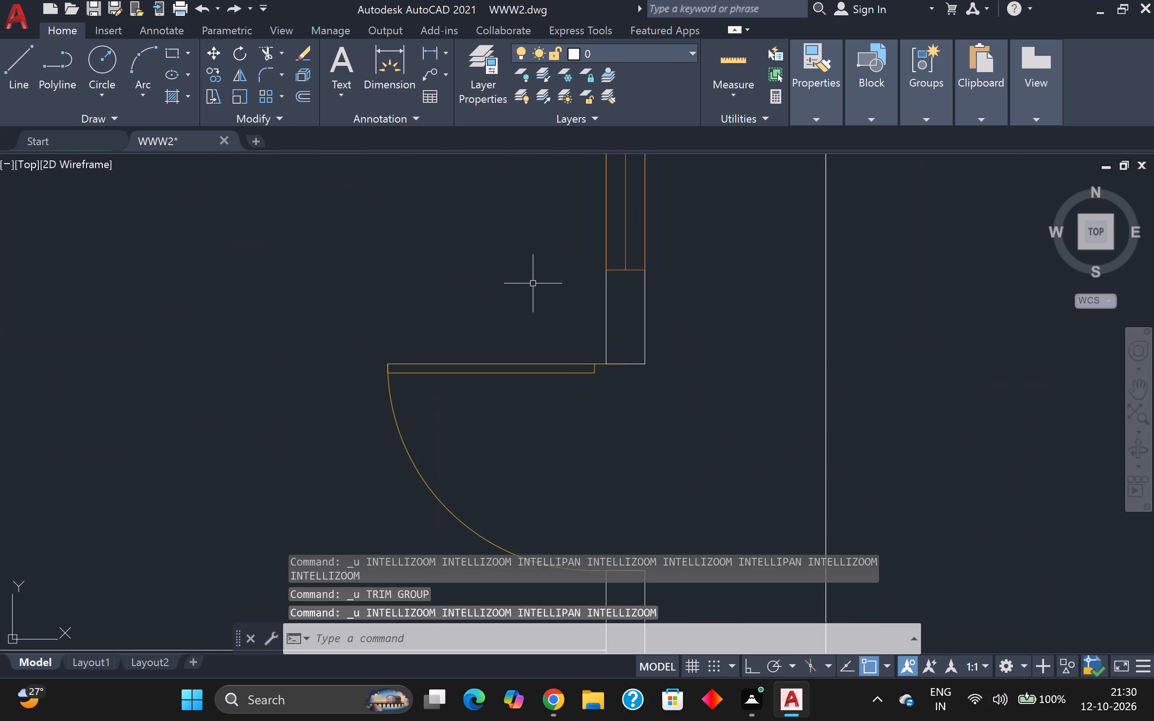
key("ctrl+z")
key("ctrl+z")
key("ctrl+z")
key("ctrl+z")
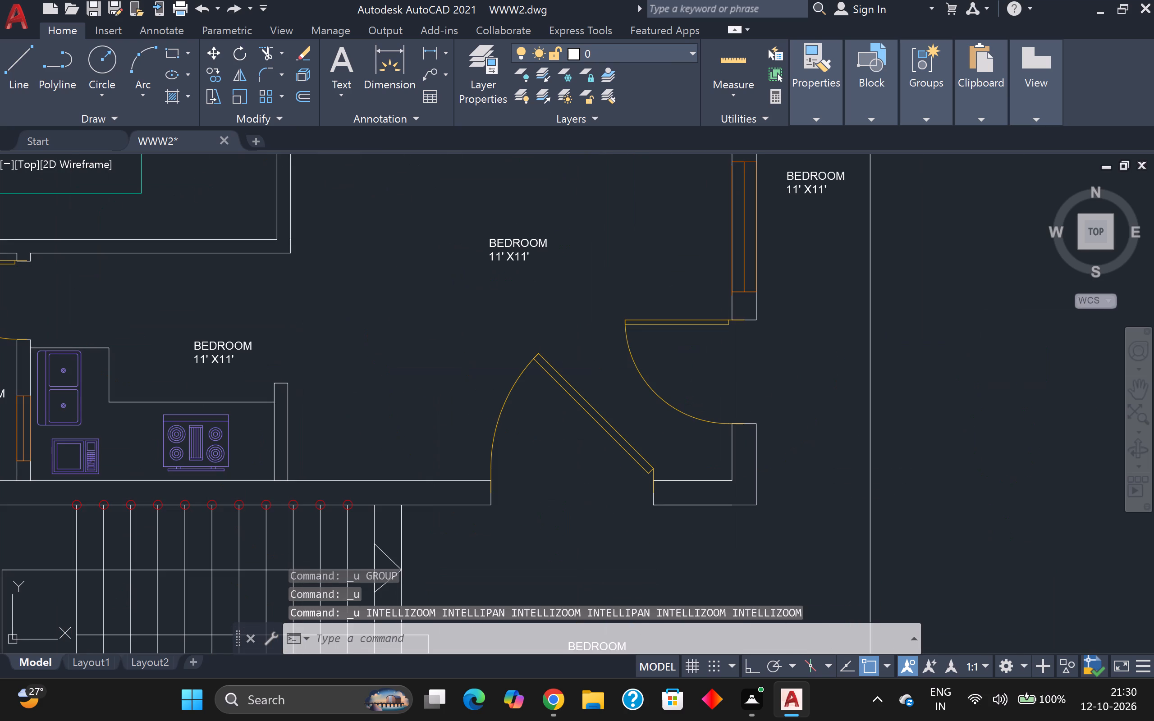
key("ctrl+z")
key("ctrl+z")
key("ctrl+z")
key("ctrl+z")
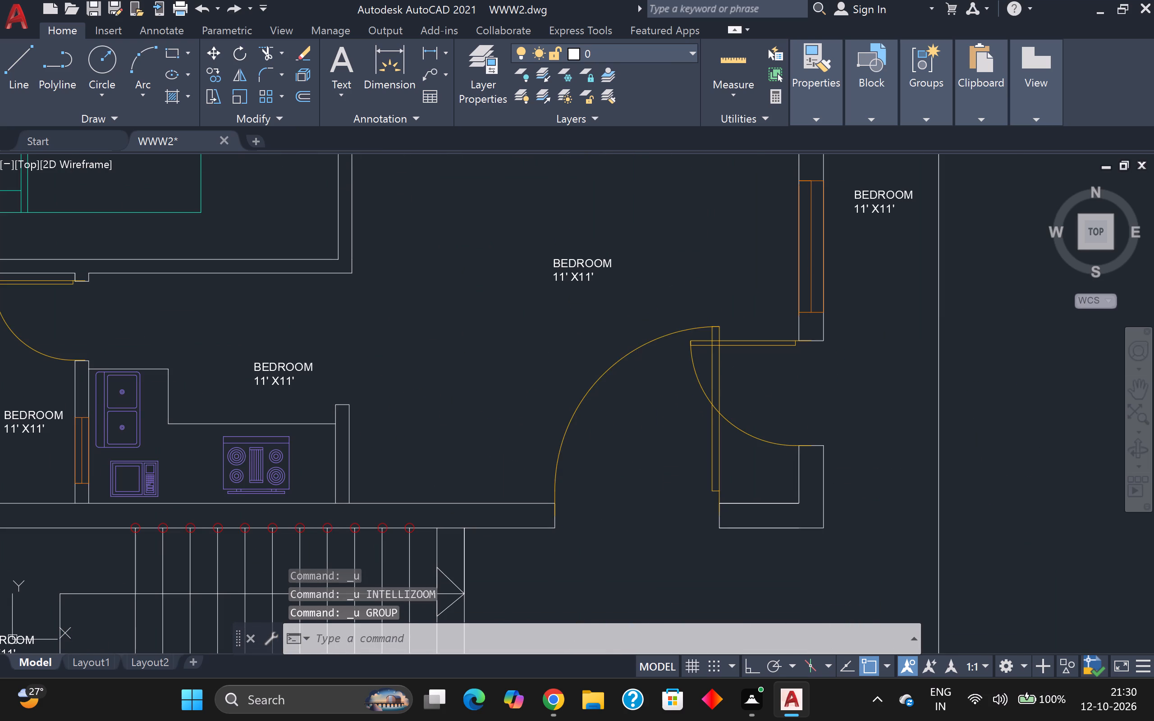
Undo the placement of the two entrance doors, back to loose door copies inside the southern unit.
key("ctrl+z")
key("ctrl+z")
key("ctrl+z")
key("ctrl+z")
key("ctrl+z")
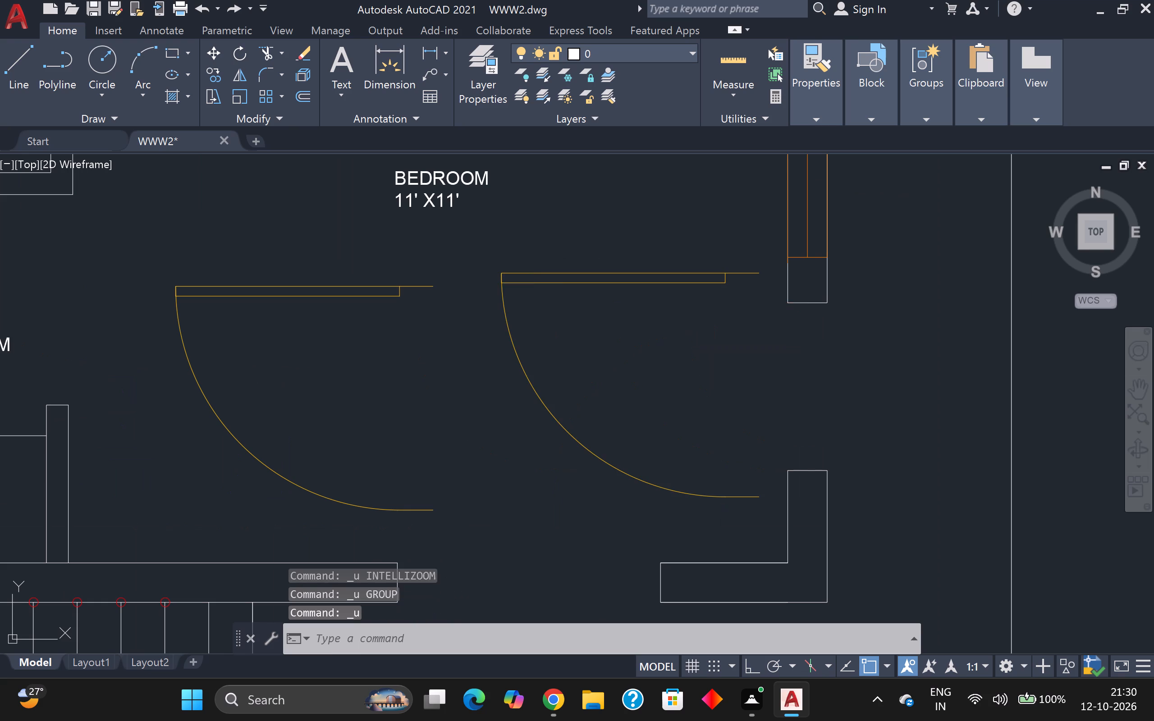
key("ctrl+z")
key("ctrl+z")
scroll(530, 298, "down", 3)
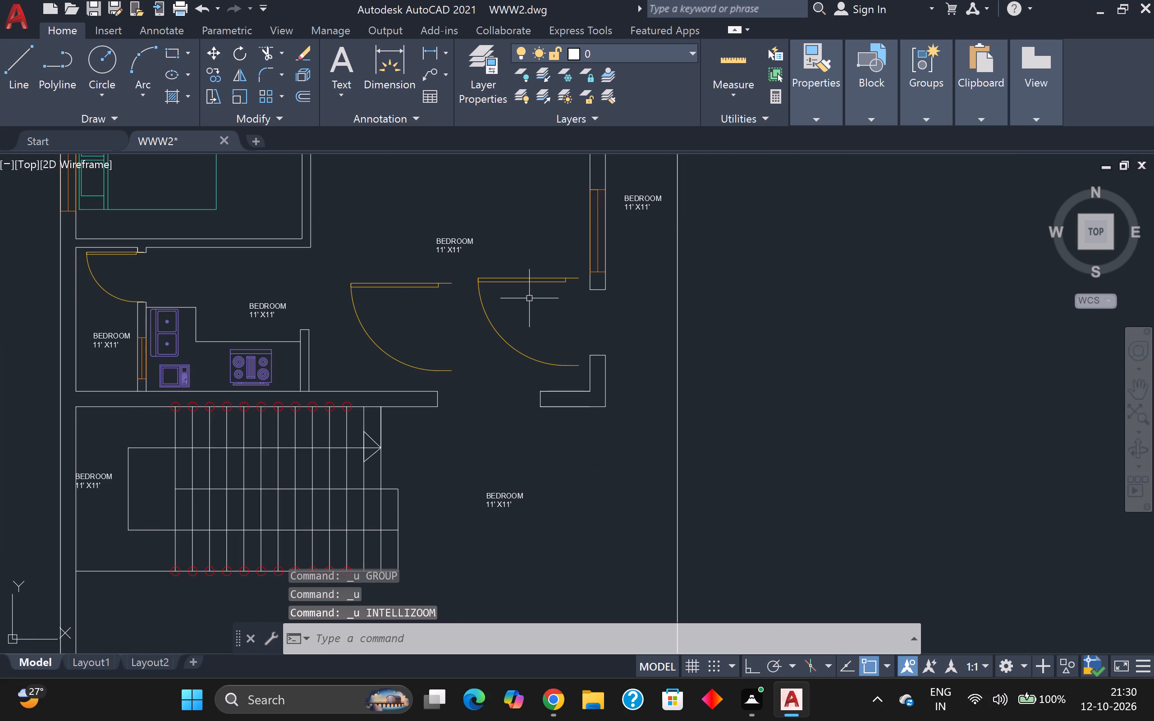
key("ctrl+z")
key("ctrl+z")
Turn on Ortho and examine the marked gaps where the stair tread lines meet the wall line north of the staircase.
scroll(403, 478, "up", 4)
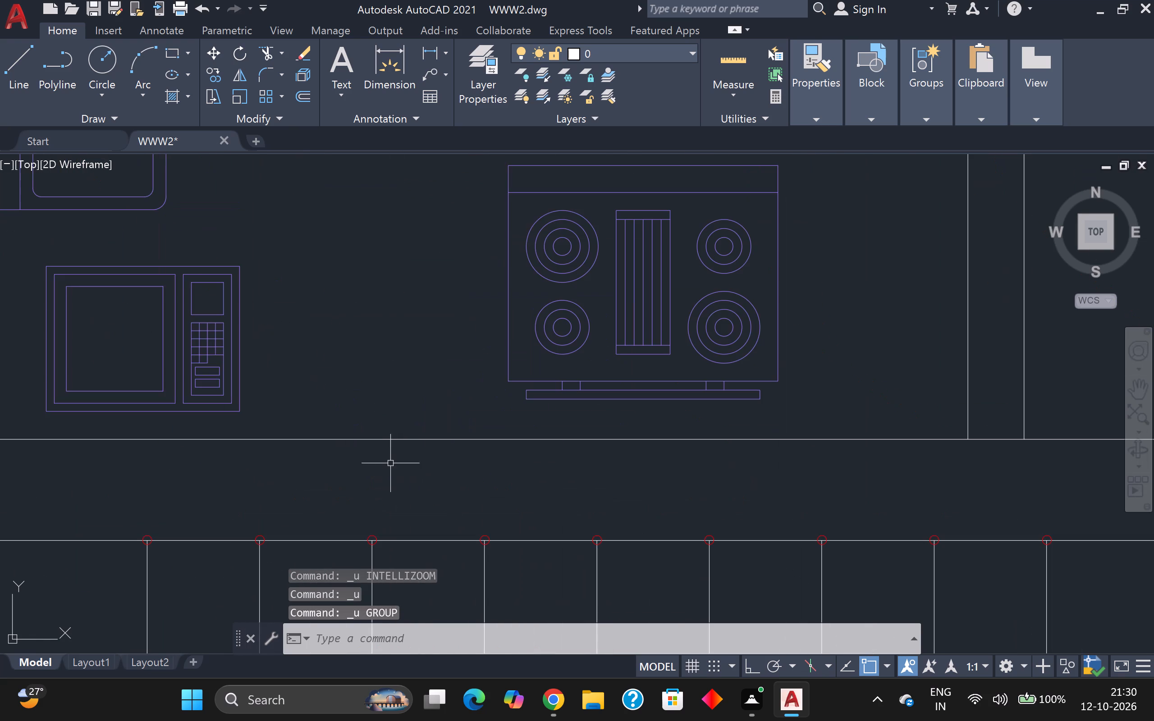
middle_click_drag(376, 453, 479, 155)
scroll(476, 215, "up", 4)
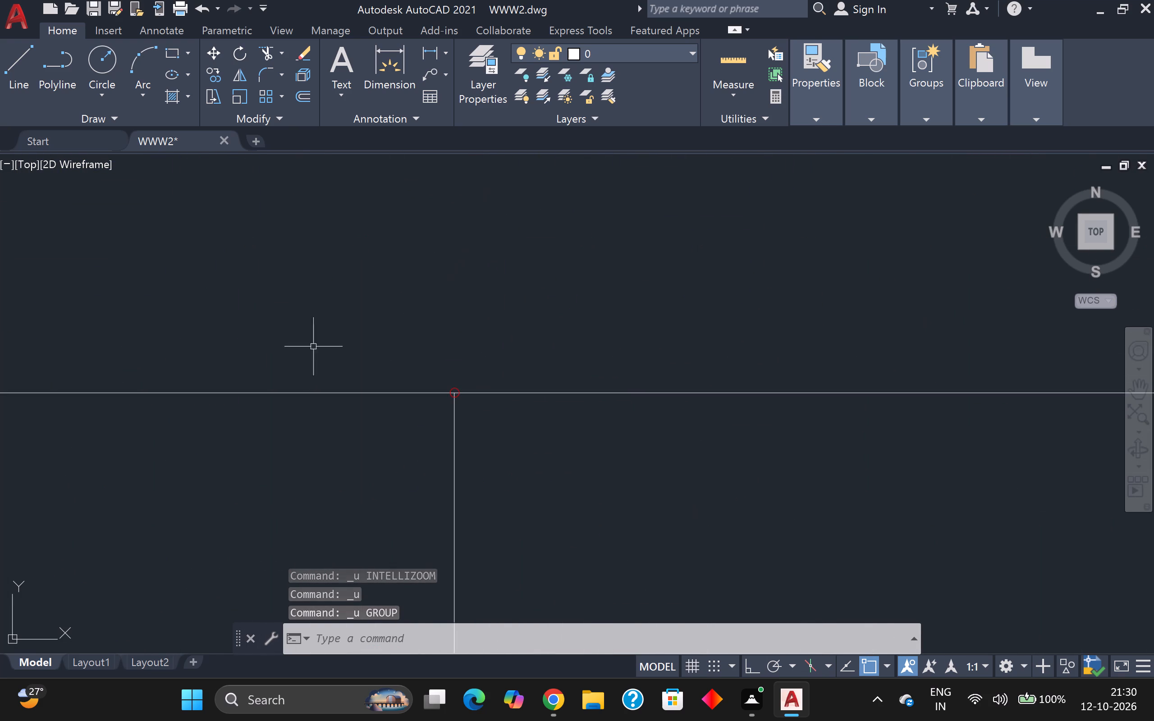
scroll(347, 341, "up", 3)
scroll(548, 342, "down", 2)
scroll(550, 342, "up", 1)
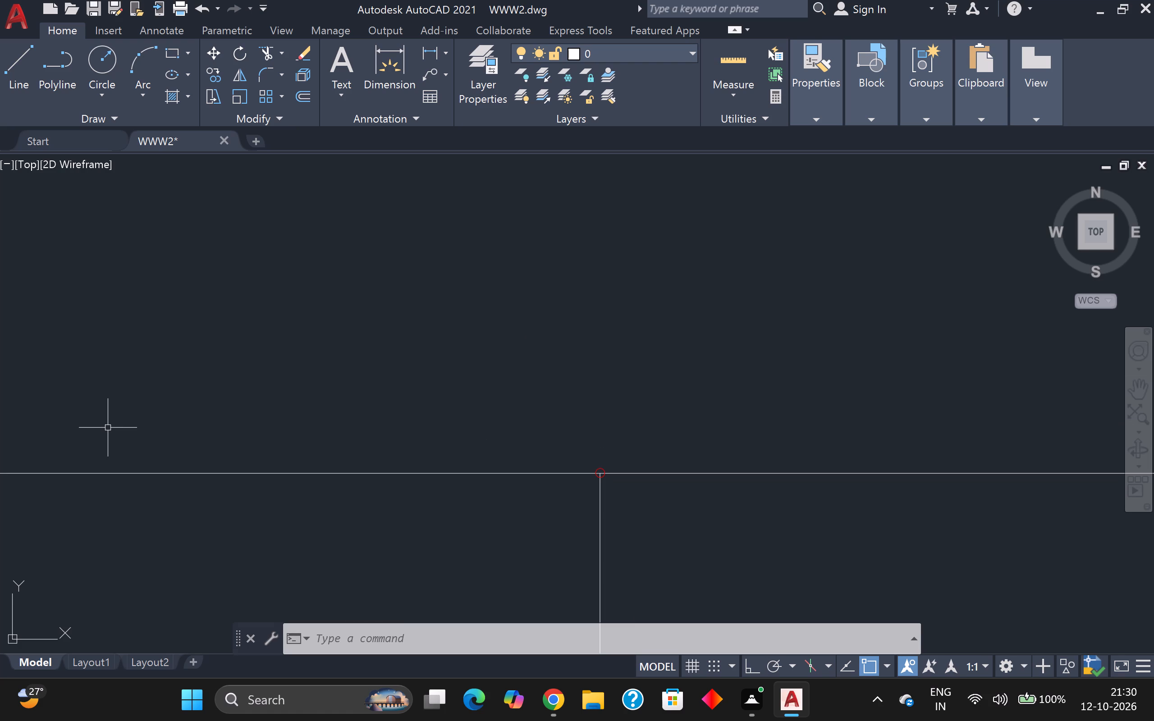
key("F8")
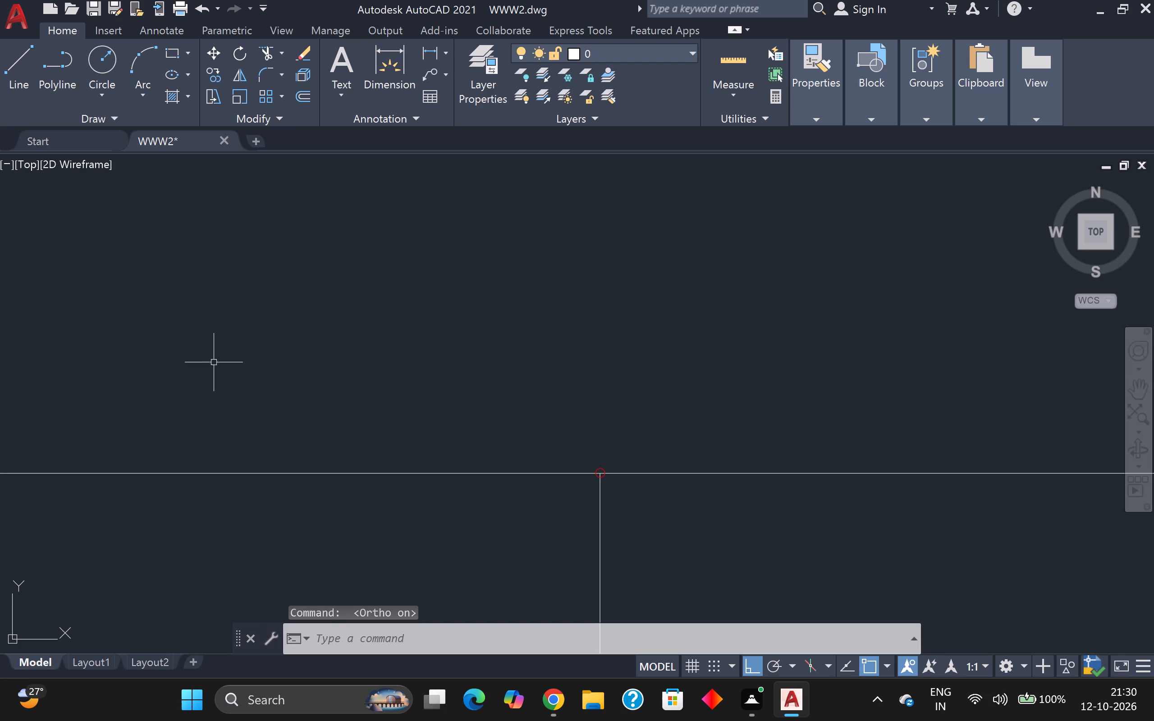
left_click(379, 474)
scroll(786, 543, "up", 1)
scroll(729, 525, "up", 2)
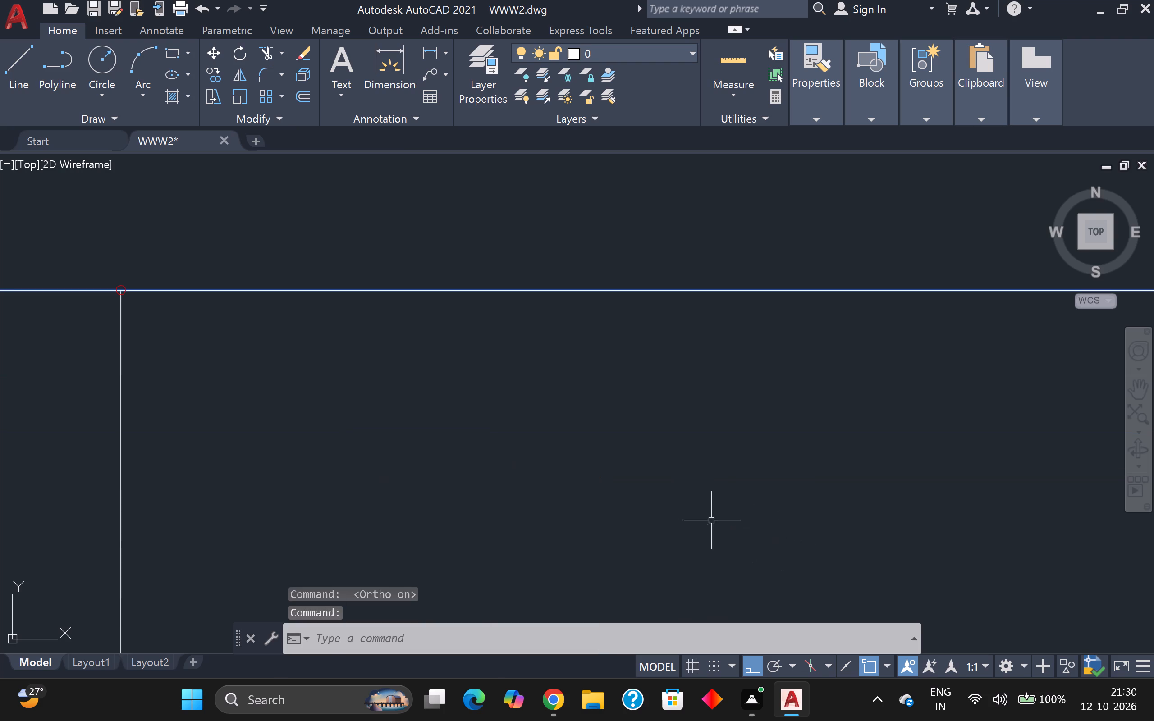
key("Escape")
scroll(64, 287, "up", 2)
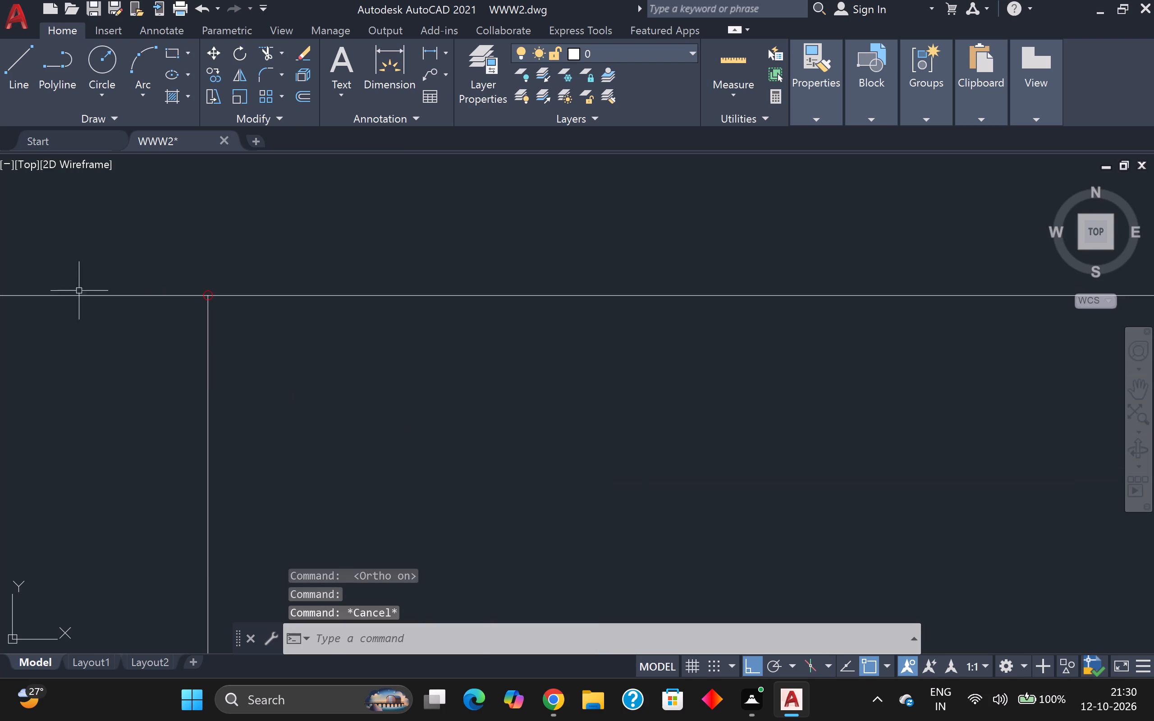
scroll(178, 310, "up", 3)
scroll(223, 284, "up", 2)
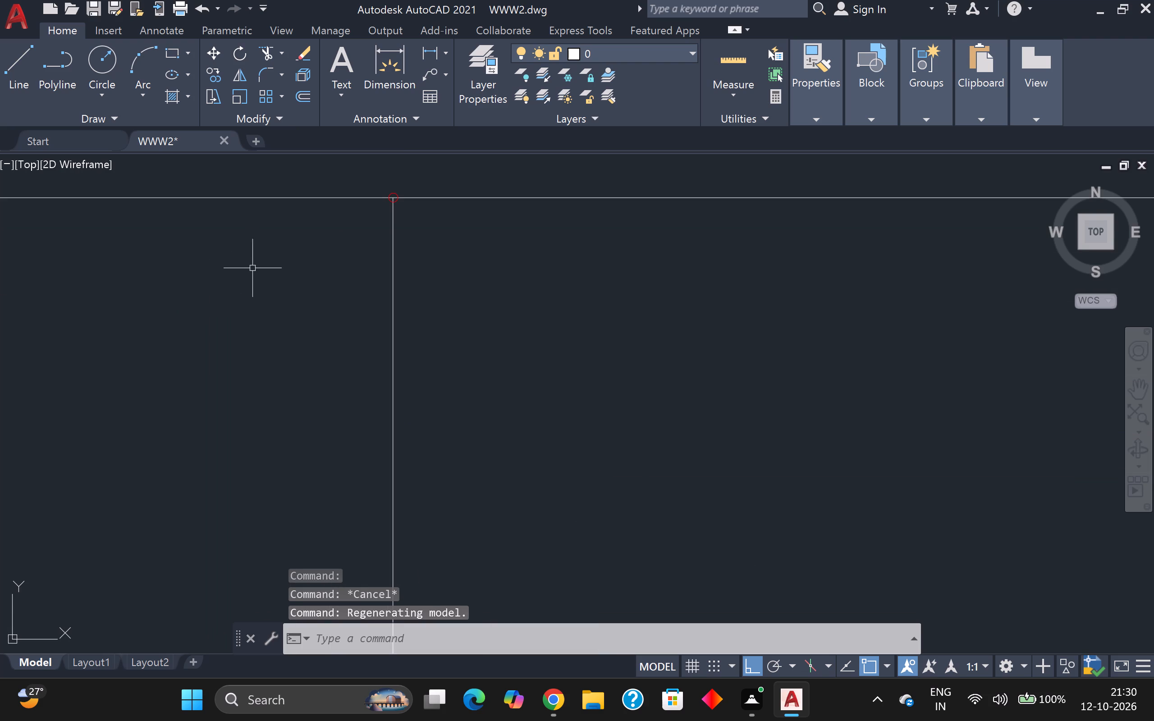
scroll(254, 266, "down", 20)
scroll(254, 266, "down", 4)
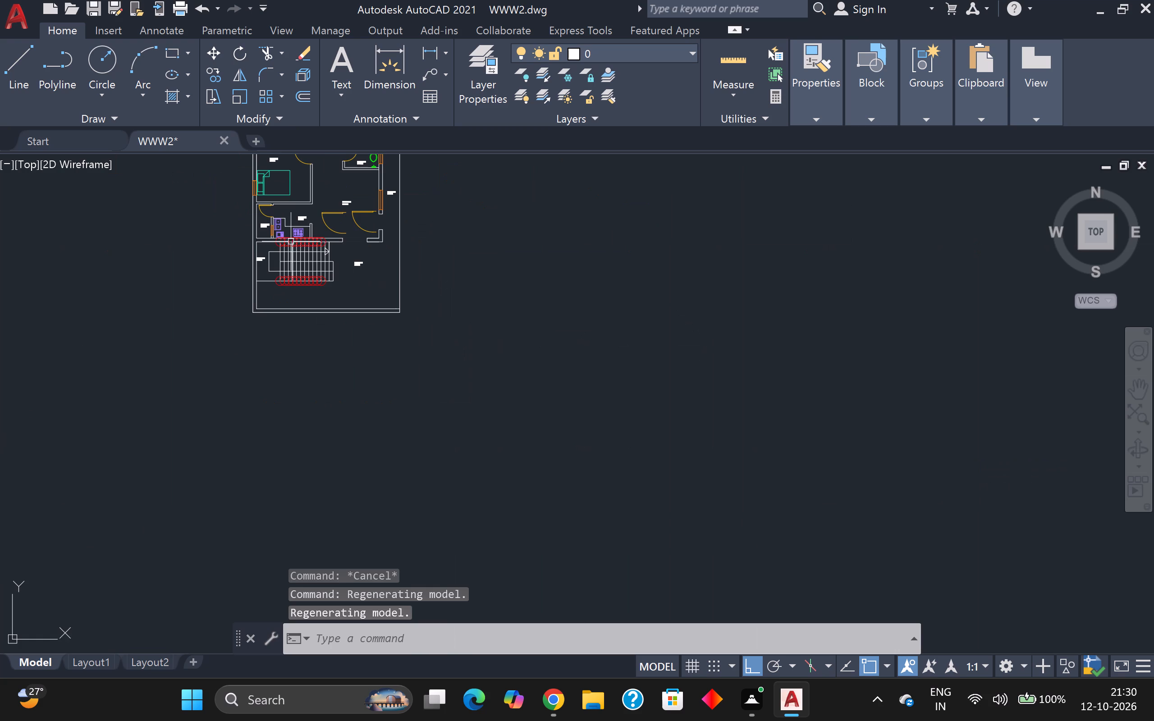
scroll(291, 242, "up", 3)
middle_click_drag(291, 240, 307, 537)
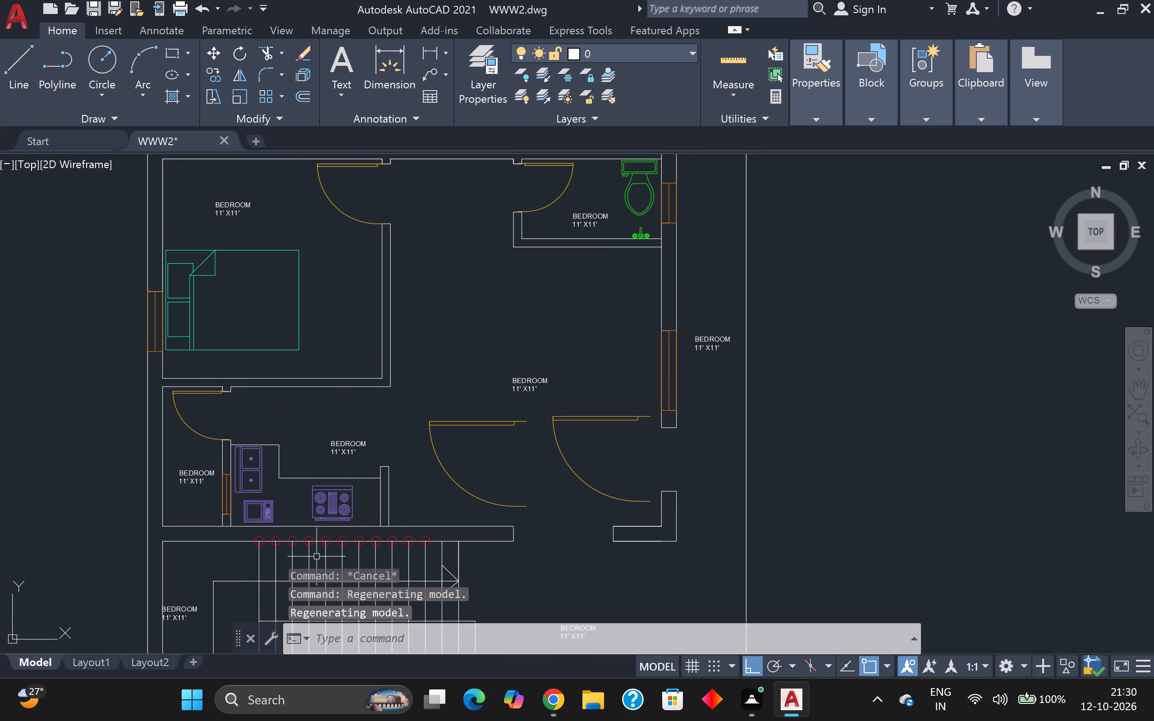
scroll(316, 557, "up", 2)
middle_click_drag(318, 537, 320, 512)
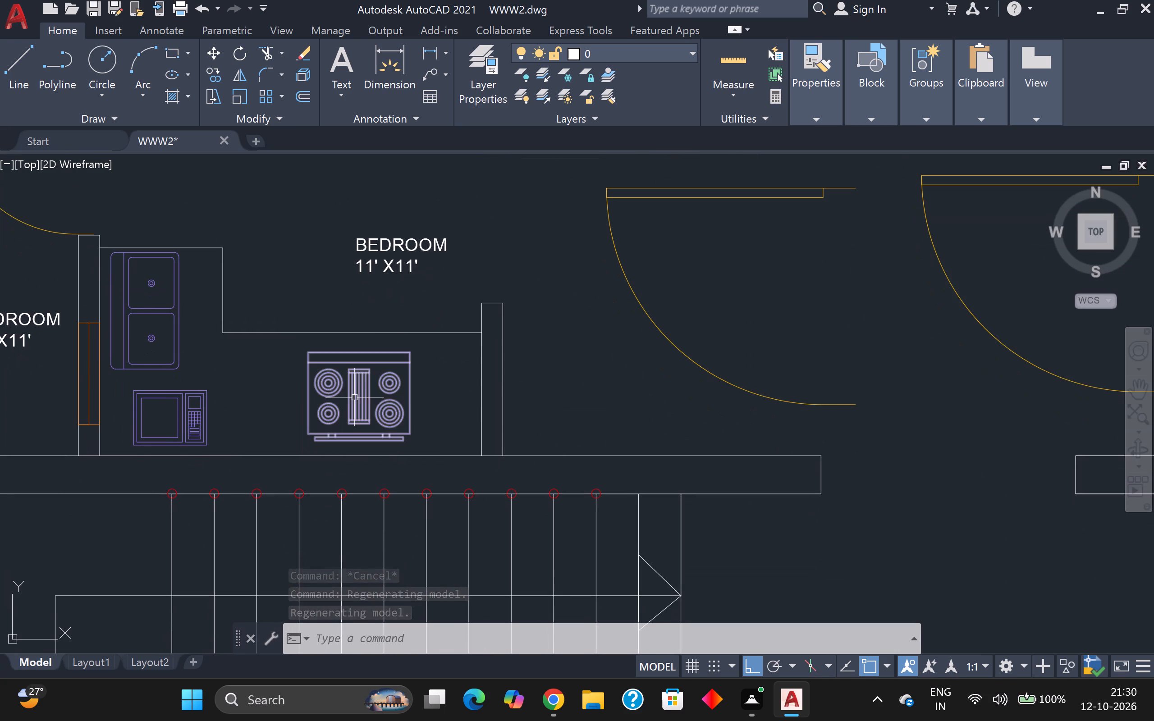
scroll(563, 378, "down", 4)
scroll(571, 436, "up", 2)
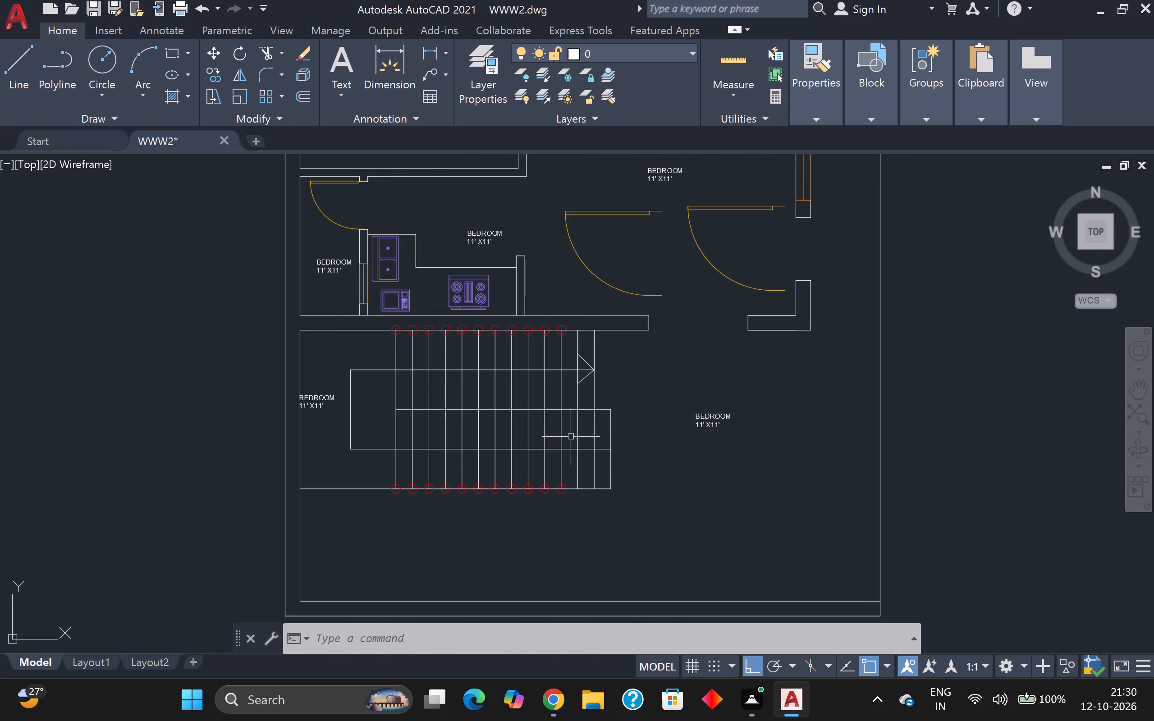
scroll(571, 437, "up", 1)
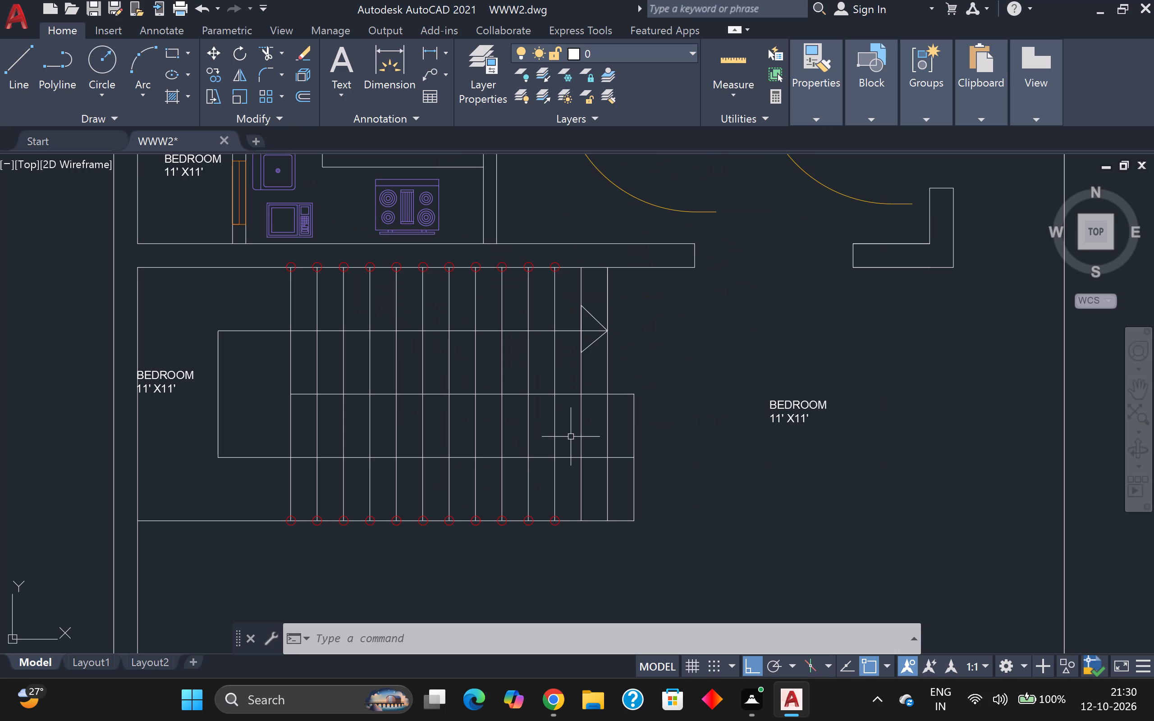
Replace BEDROOM with `SITDOWN in the label east of the staircase and indent its size line by three spaces.
double_click(782, 402)
double_click(786, 402)
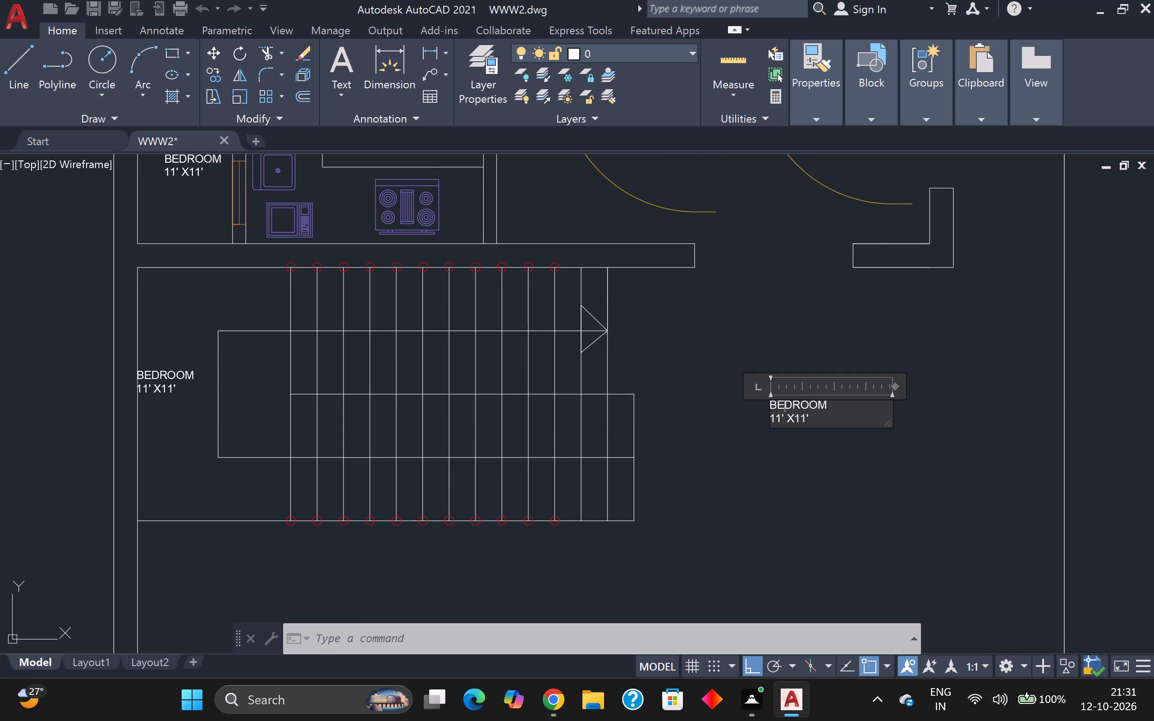
left_click(832, 415)
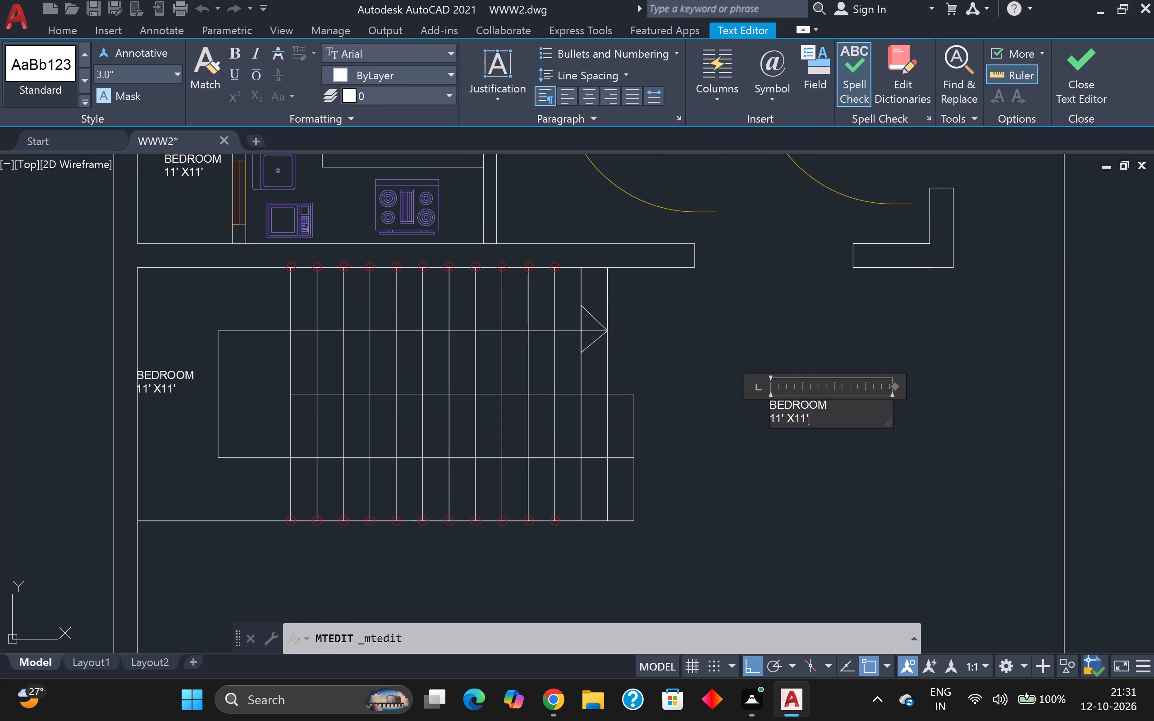
left_click_drag(836, 407, 765, 410)
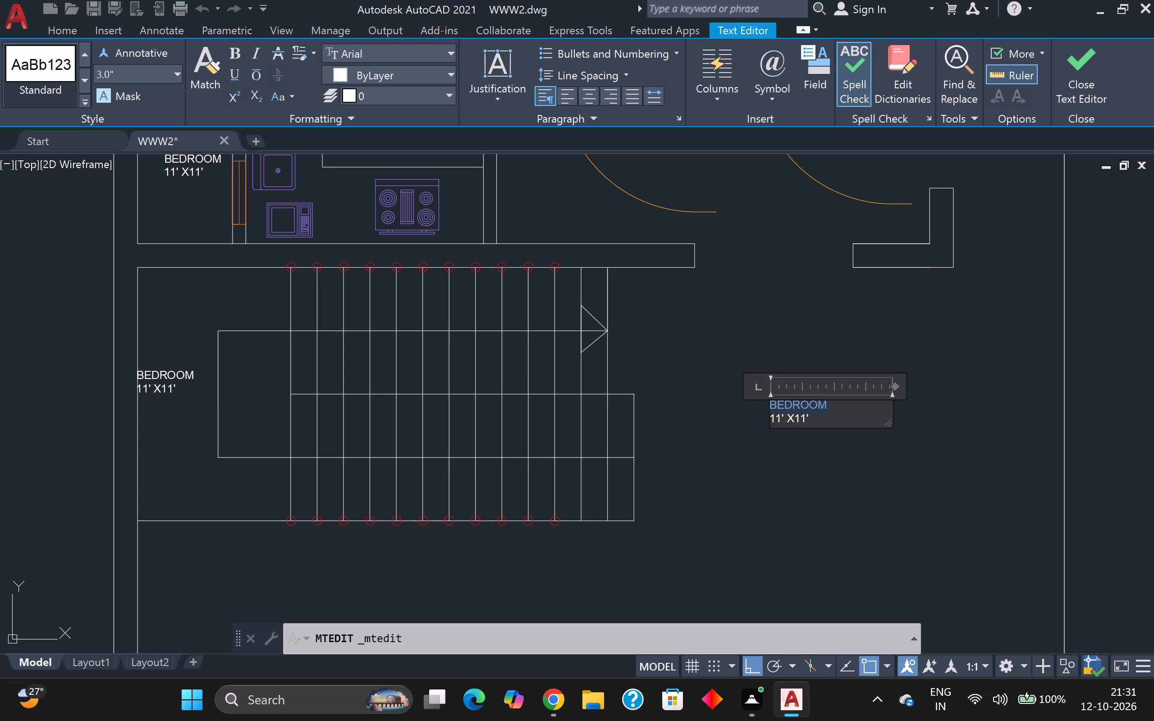
left_click_drag(765, 410, 760, 411)
key("BackSpace")
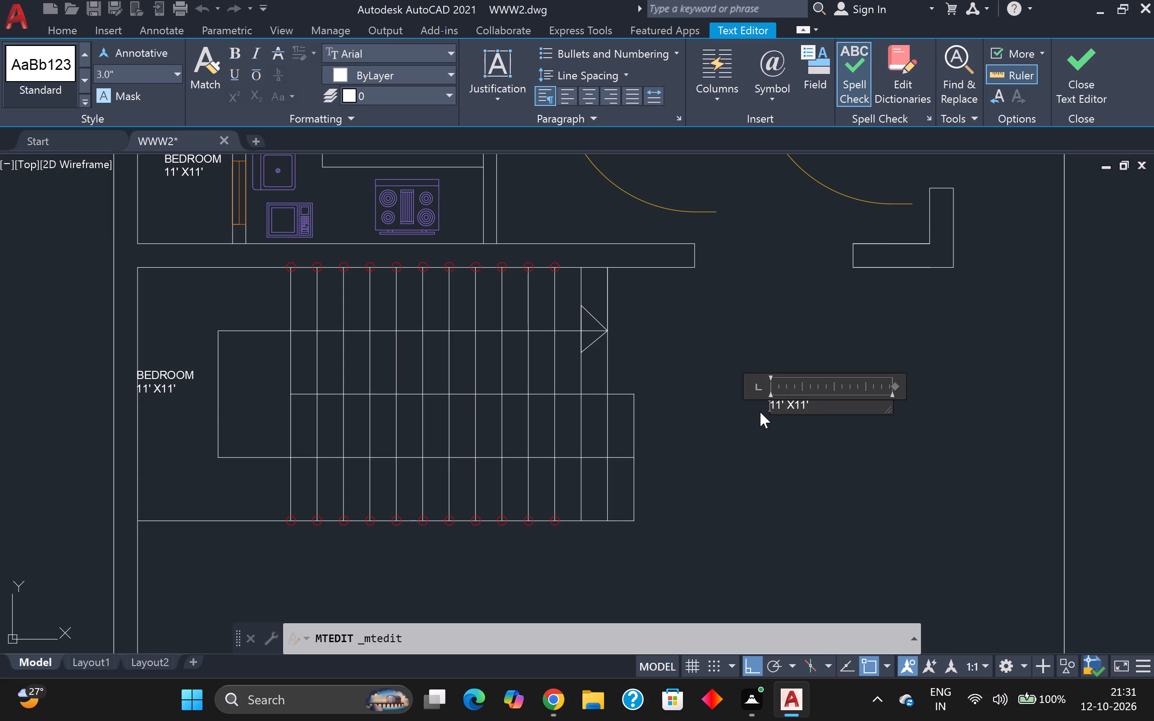
key("grave")
key("s")
type("ITDOWN")
key("Return")
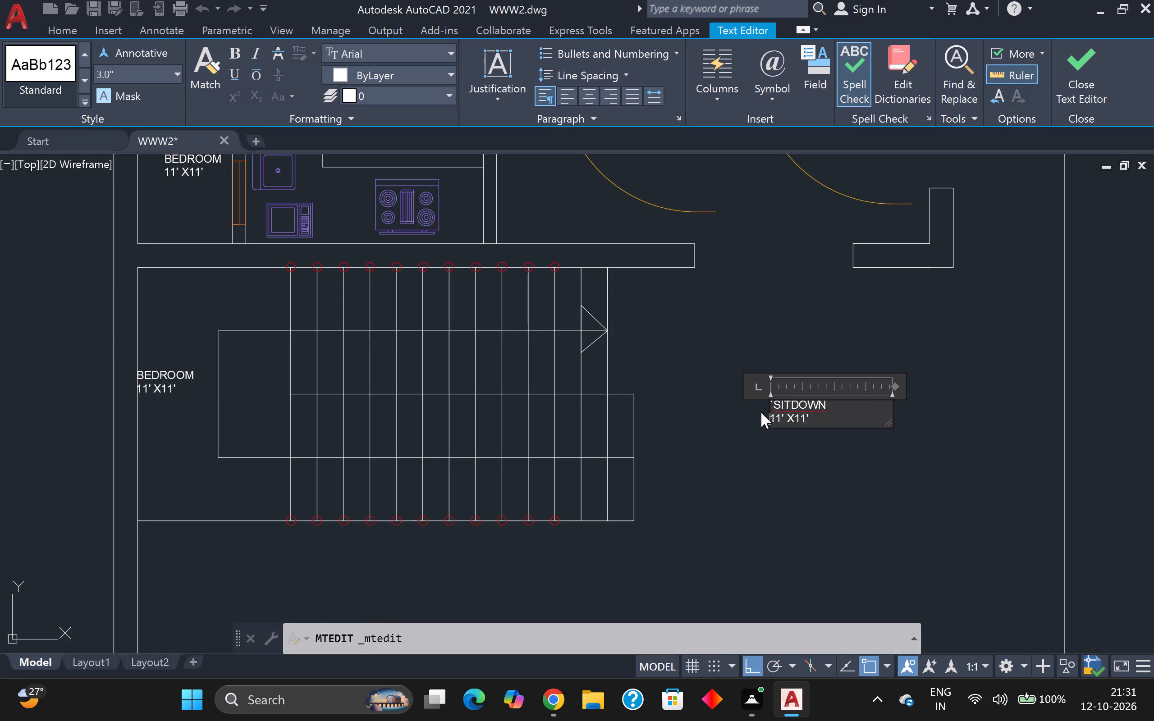
key("space")
key("space")
key("space")
Set the size line of the SITDOWN label east of the staircase to 13' X11'.
scroll(826, 497, "up", 2)
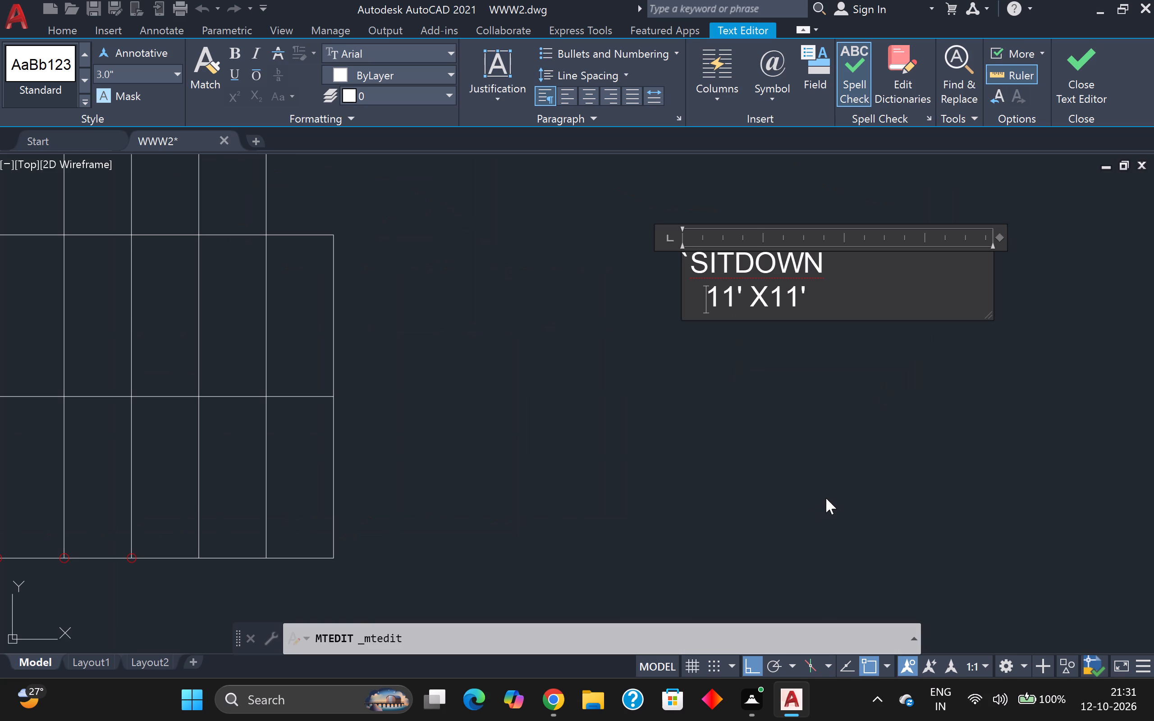
left_click(729, 297)
key("BackSpace")
key("2")
key("BackSpace")
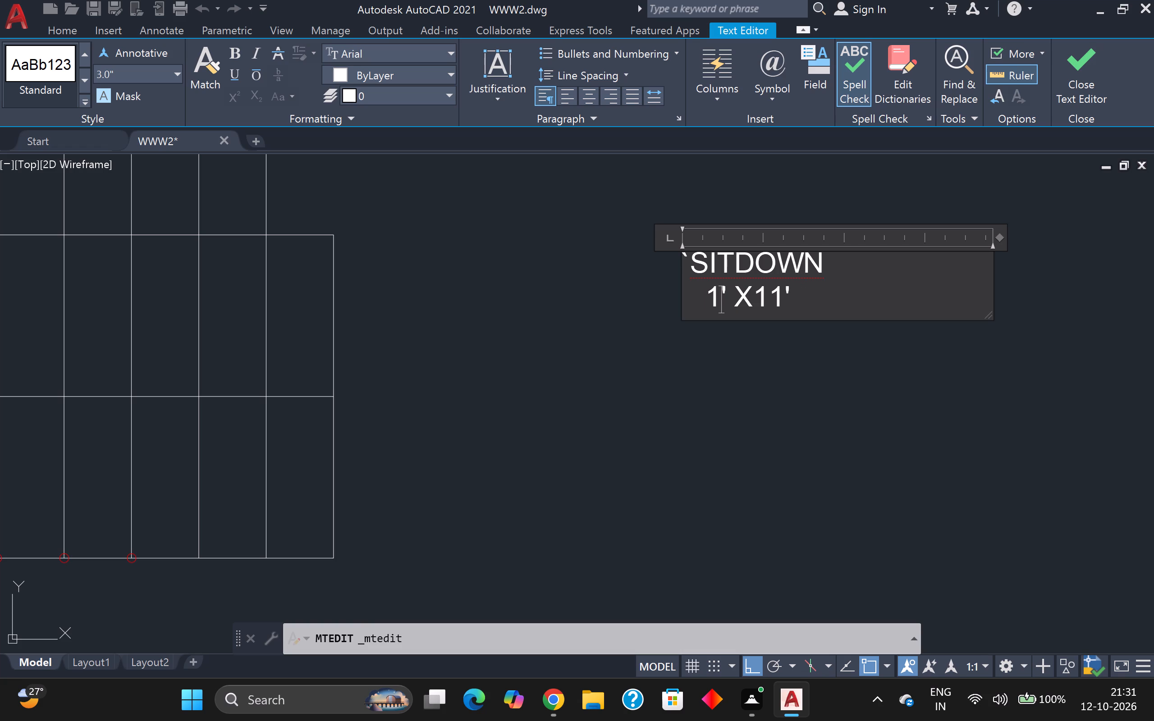
key("3")
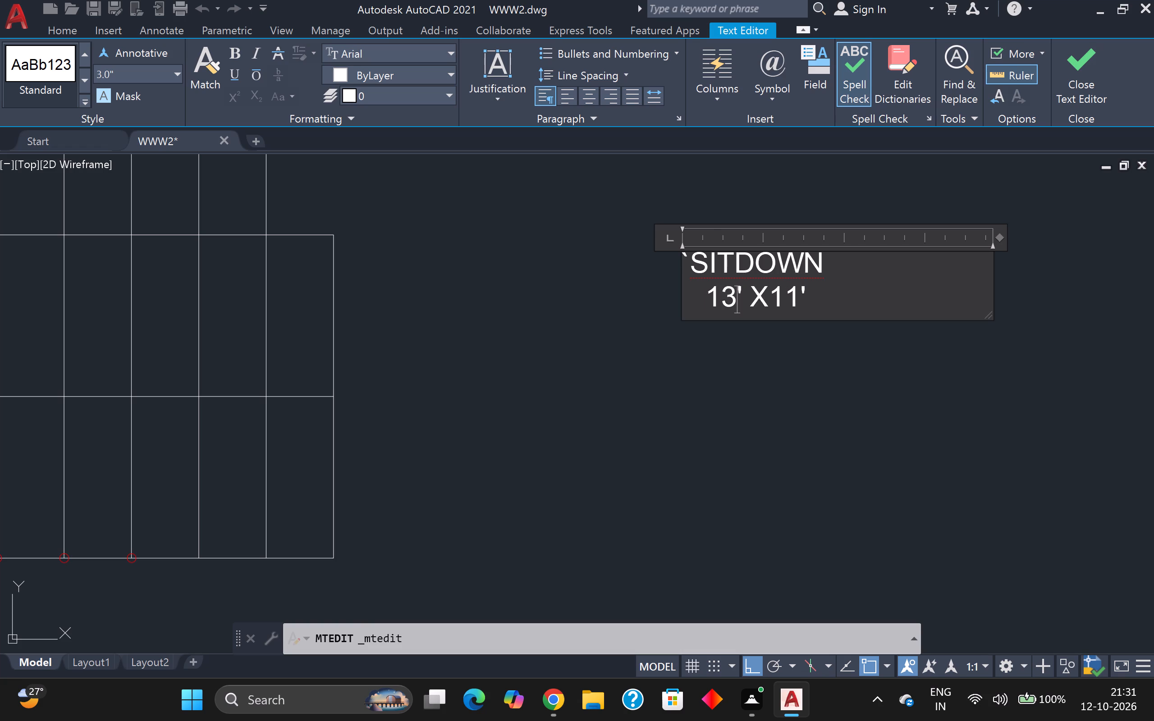
scroll(852, 282, "down", 3)
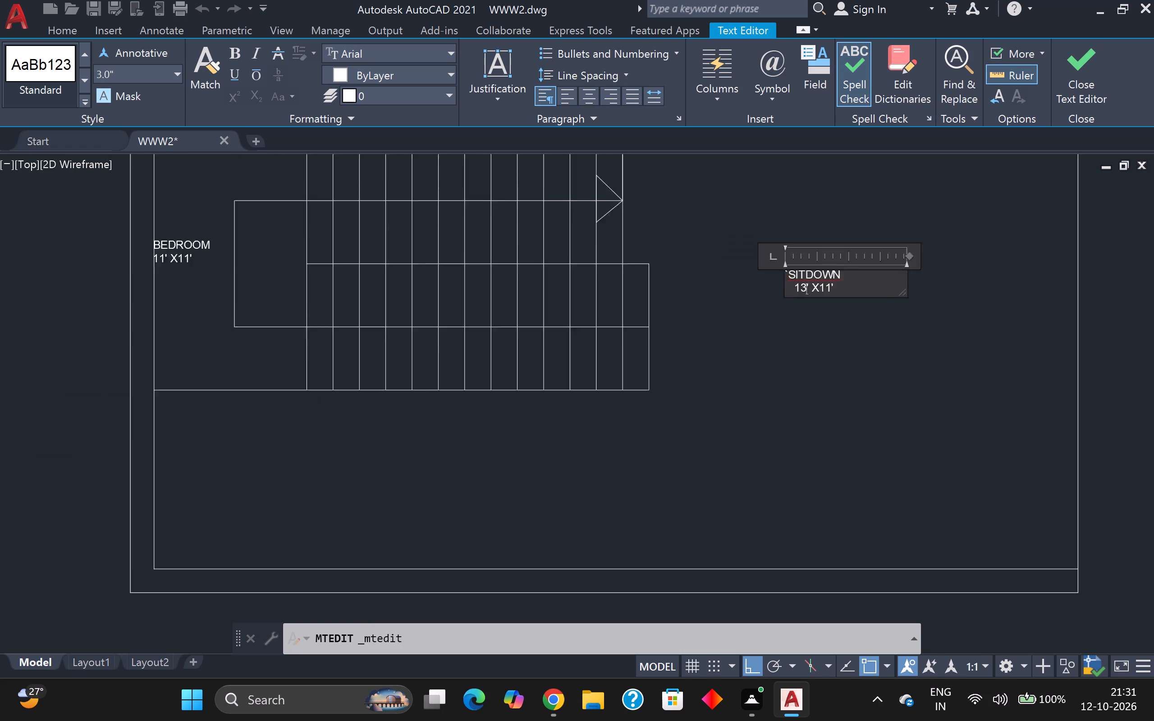
middle_click_drag(791, 273, 928, 440)
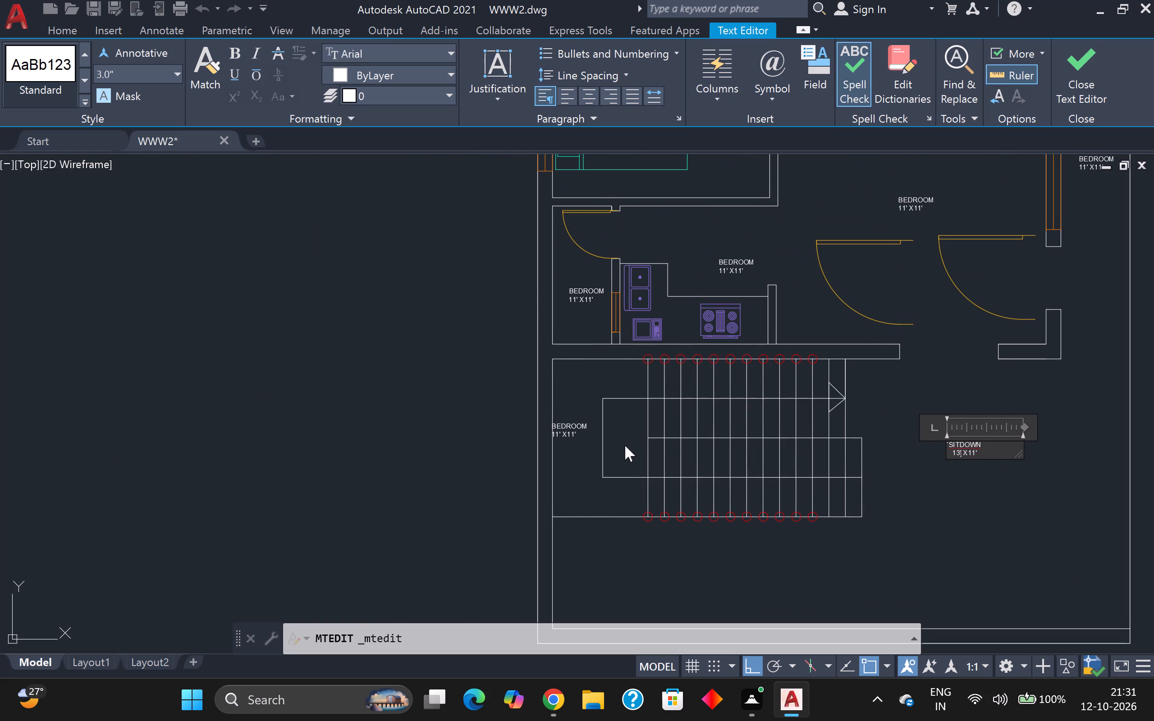
middle_click_drag(566, 445, 634, 422)
scroll(635, 417, "up", 3)
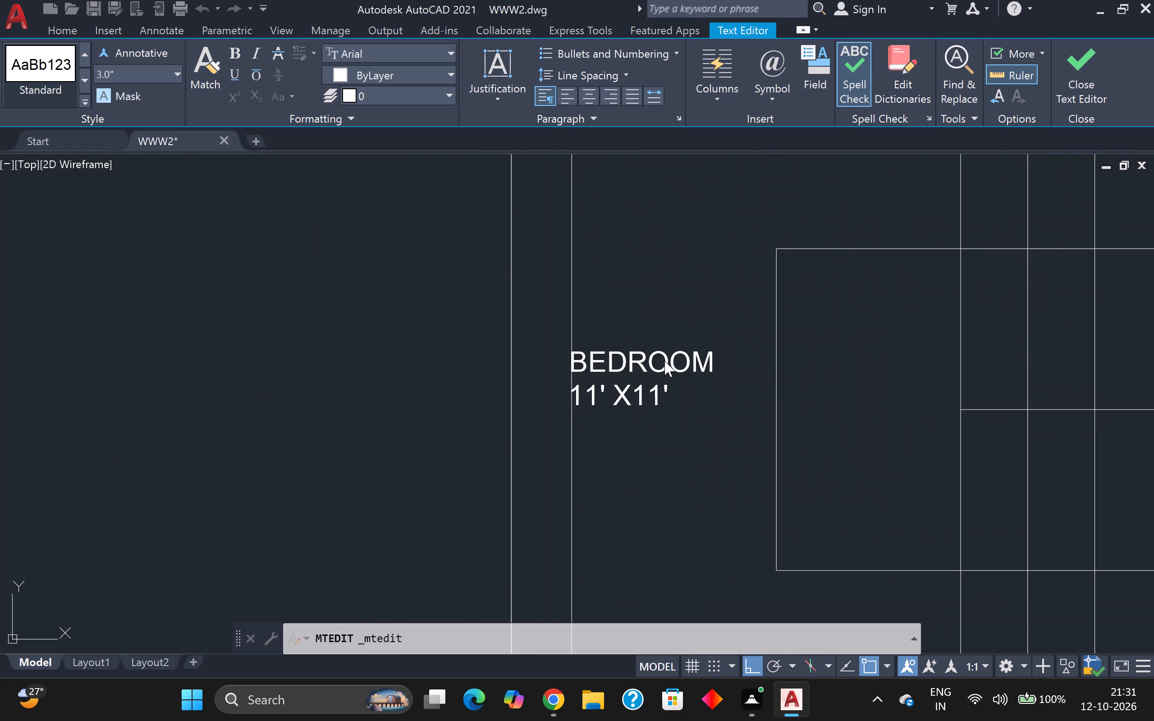
double_click(665, 359)
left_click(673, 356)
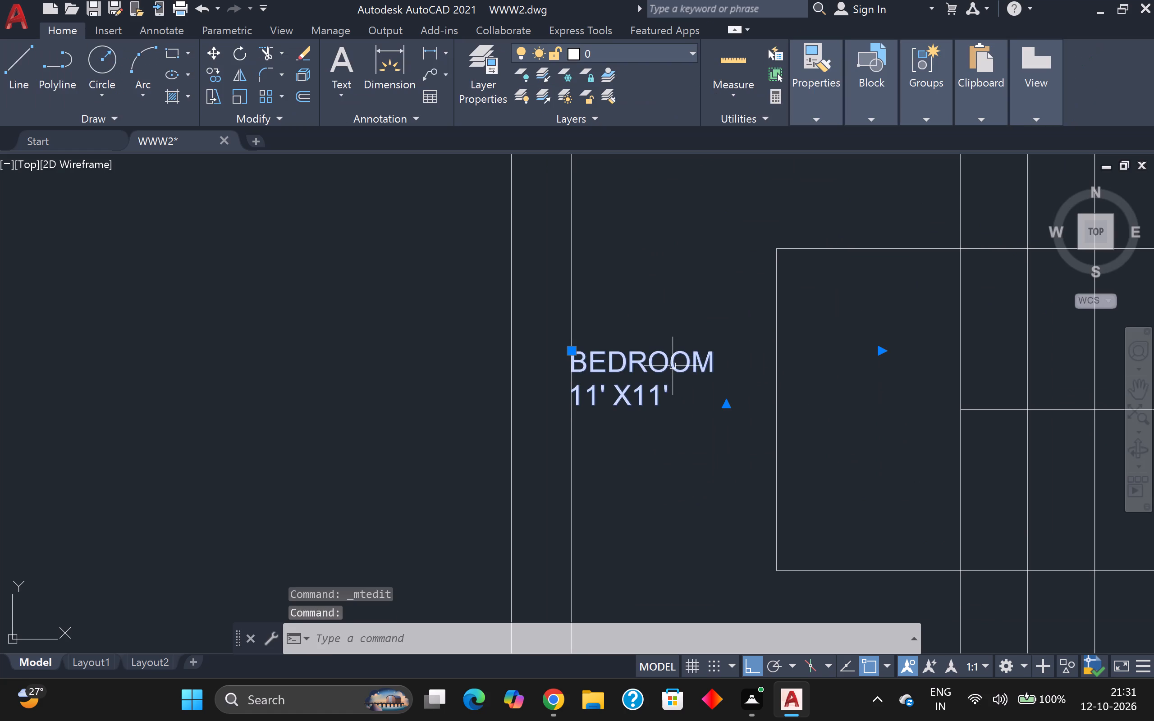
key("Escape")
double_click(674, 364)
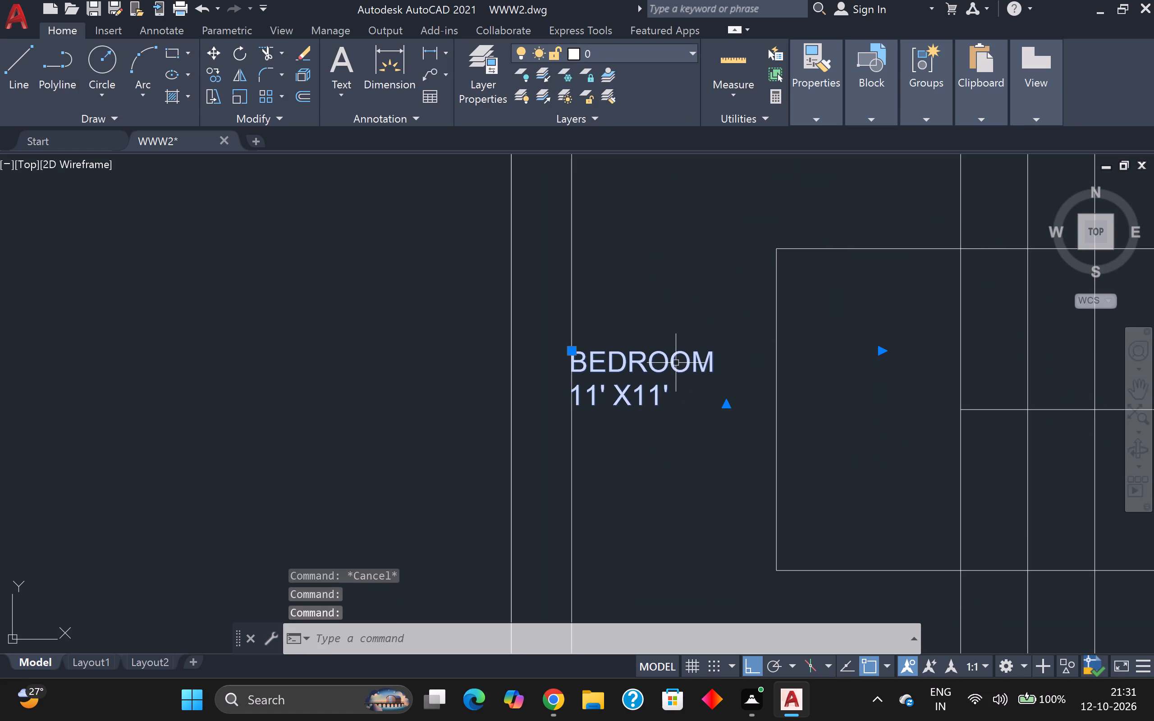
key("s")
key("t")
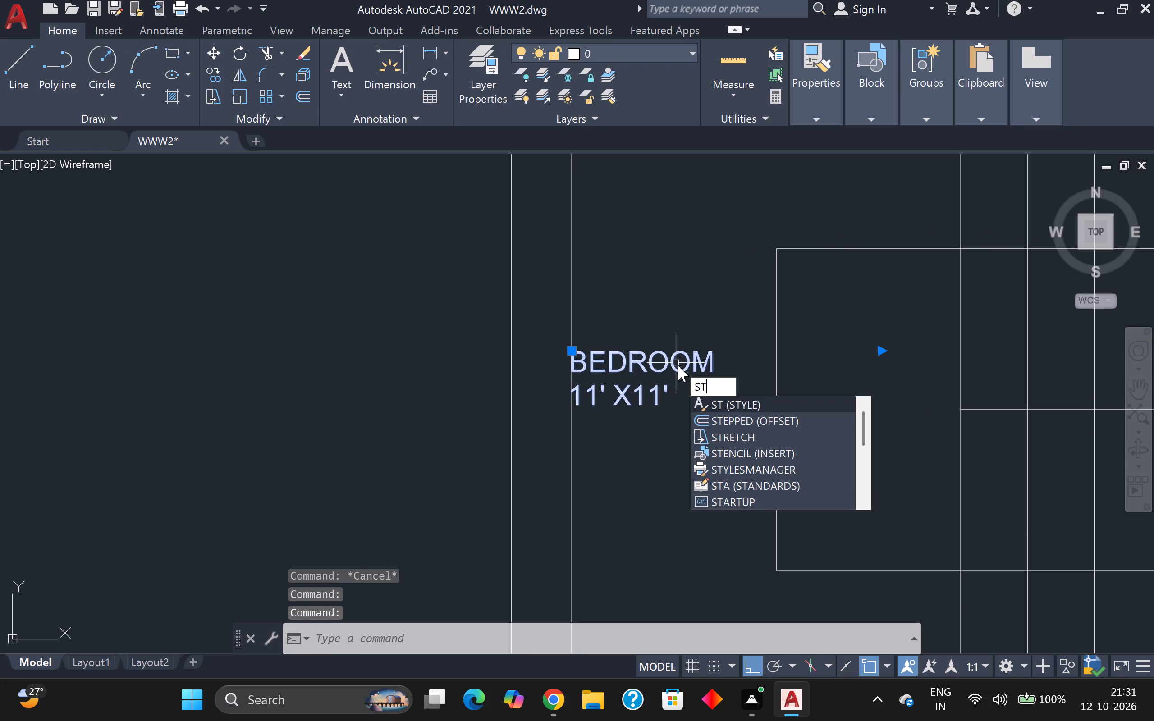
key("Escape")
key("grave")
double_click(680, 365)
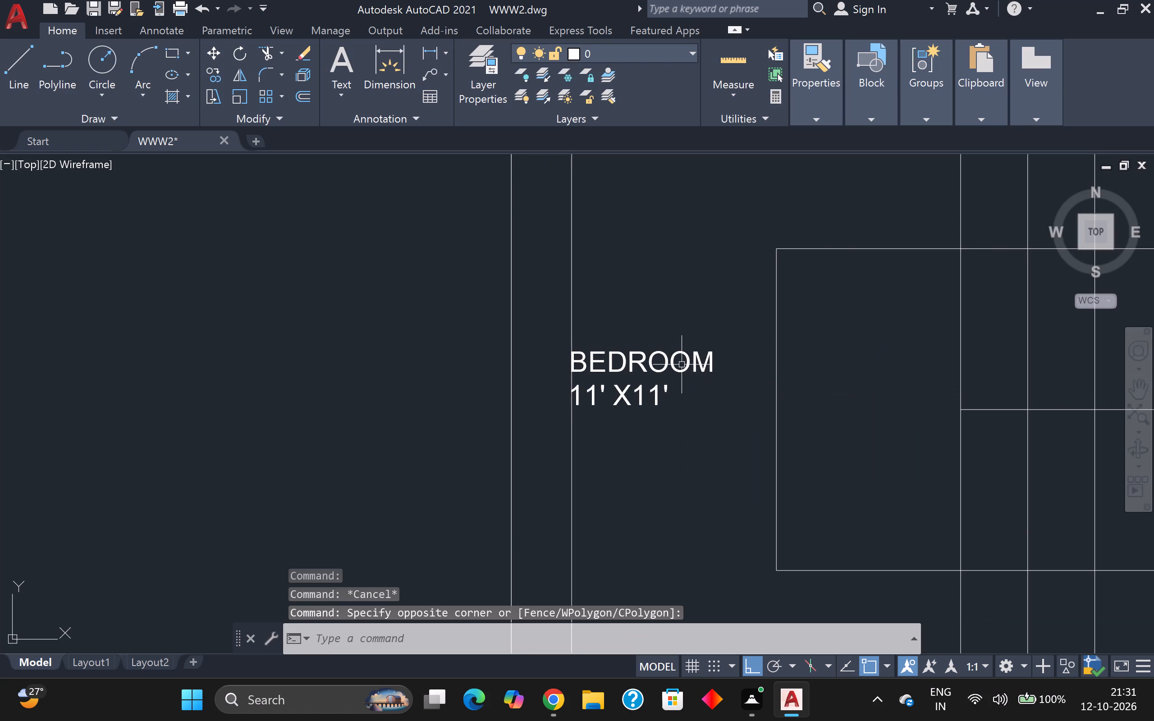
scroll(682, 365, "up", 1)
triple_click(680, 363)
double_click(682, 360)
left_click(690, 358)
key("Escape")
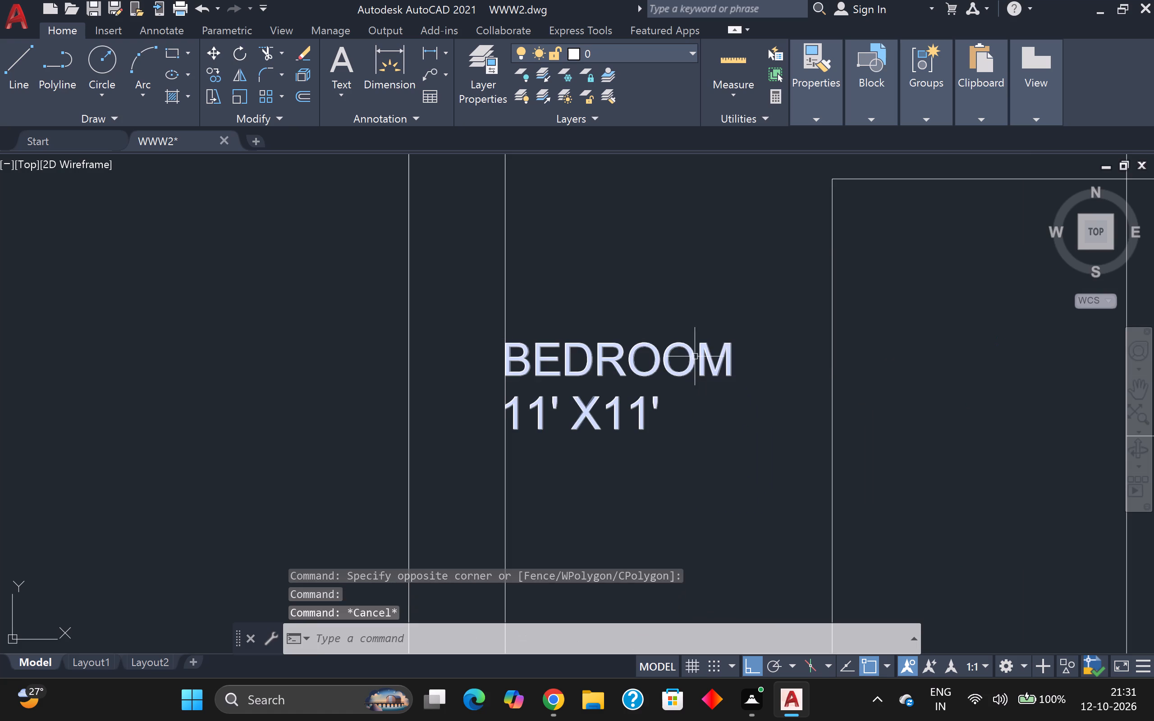
Replace BEDROOM with STAIRCASE in the label at the west end of the staircase.
left_click(705, 351)
triple_click(707, 351)
left_click(752, 359)
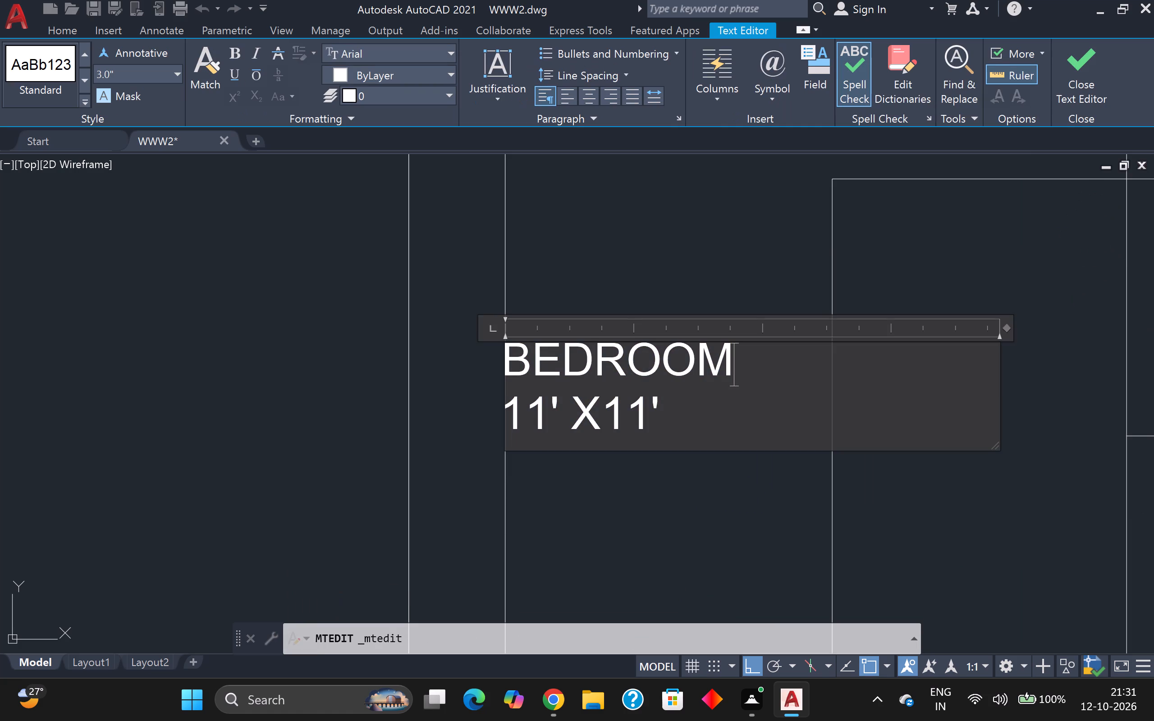
key("BackSpace")
key("BackSpace")
key("BackSpace")
key("BackSpace")
key("BackSpace")
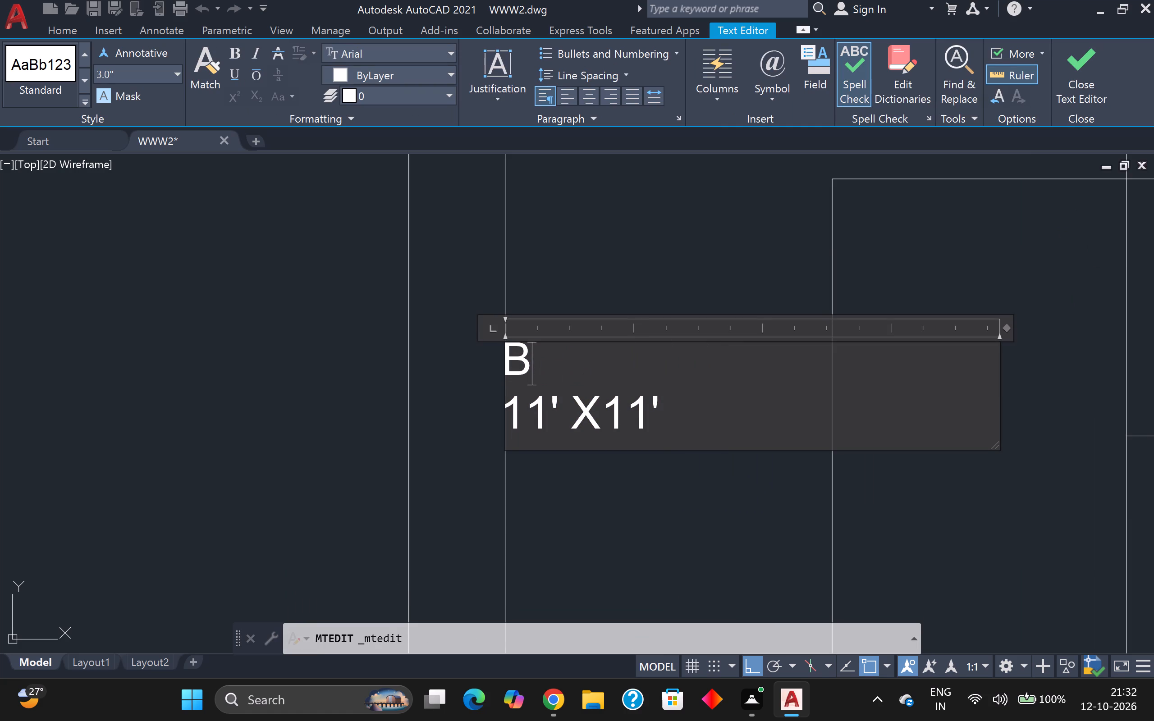
key("BackSpace")
key("BackSpace")
type("STA")
type("IORCASE")
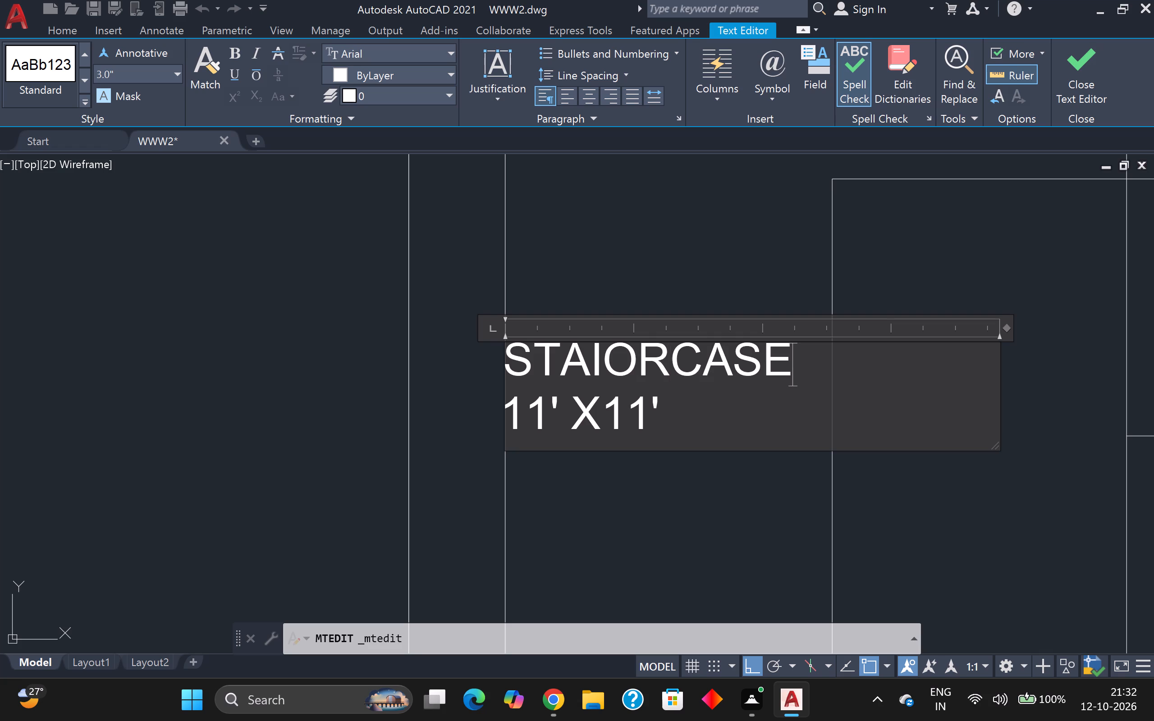
left_click(633, 355)
key("BackSpace")
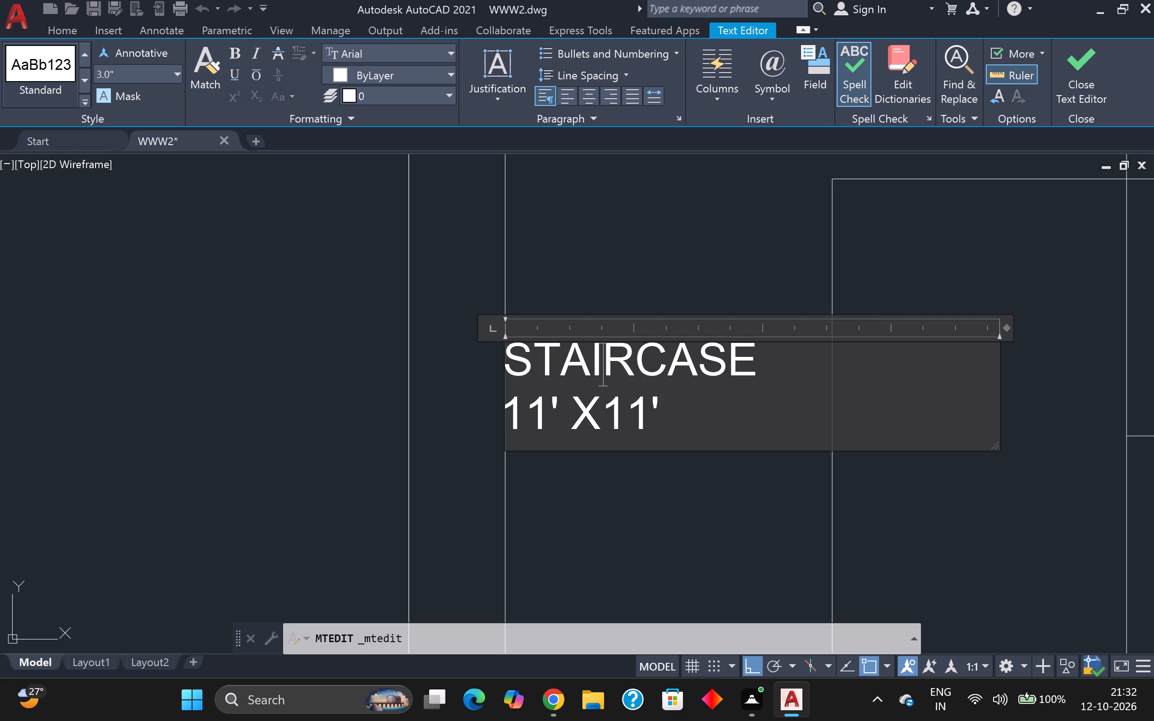
Change the STAIRCASE label's size line to 8 ' X 4 X10" and keep the text changes.
left_click(672, 438)
key("BackSpace")
key("BackSpace")
key("BackSpace")
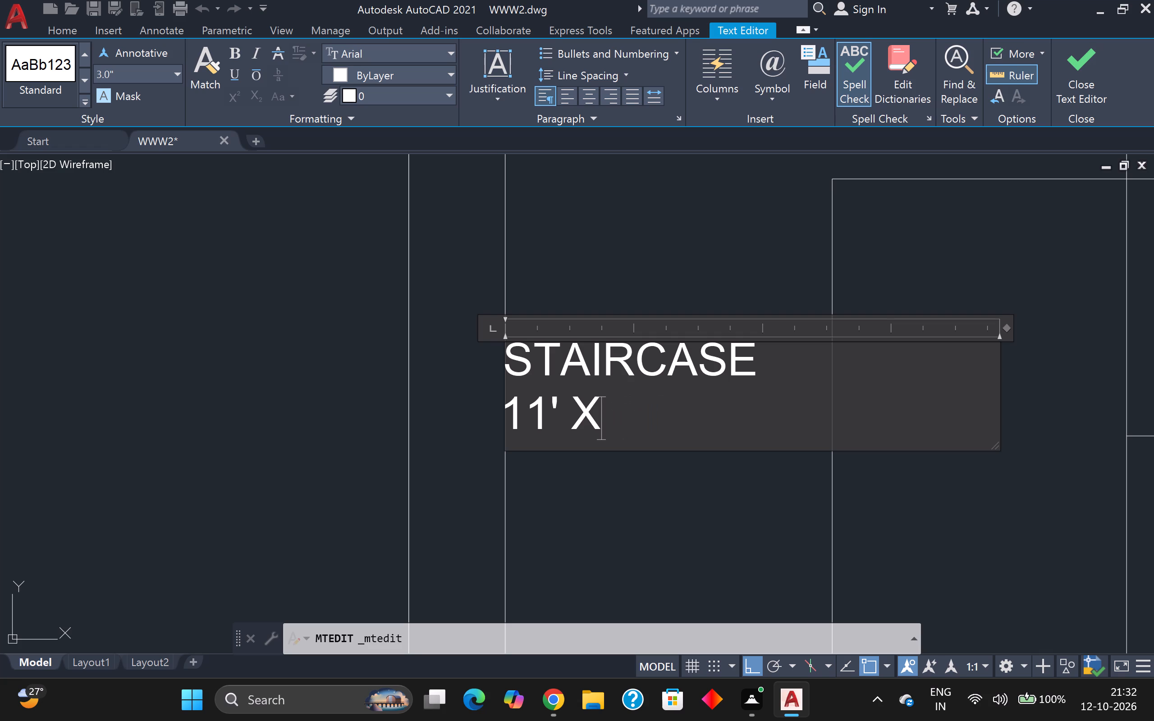
key("4")
key("BackSpace")
key("space")
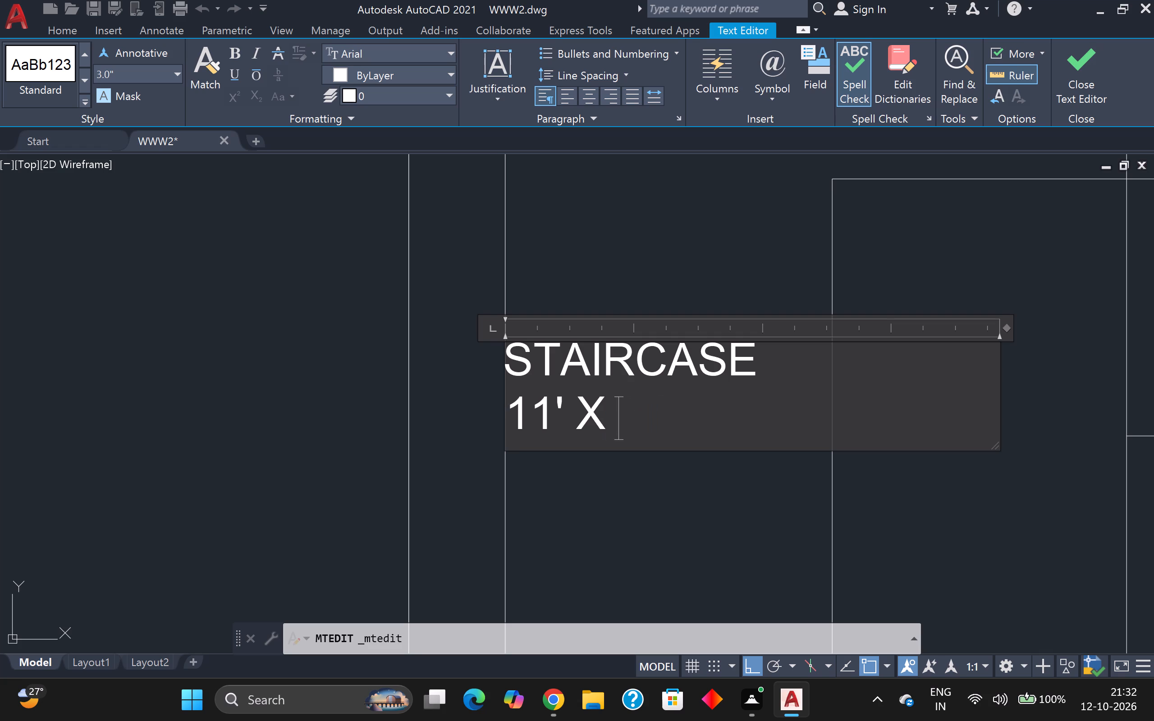
key("4")
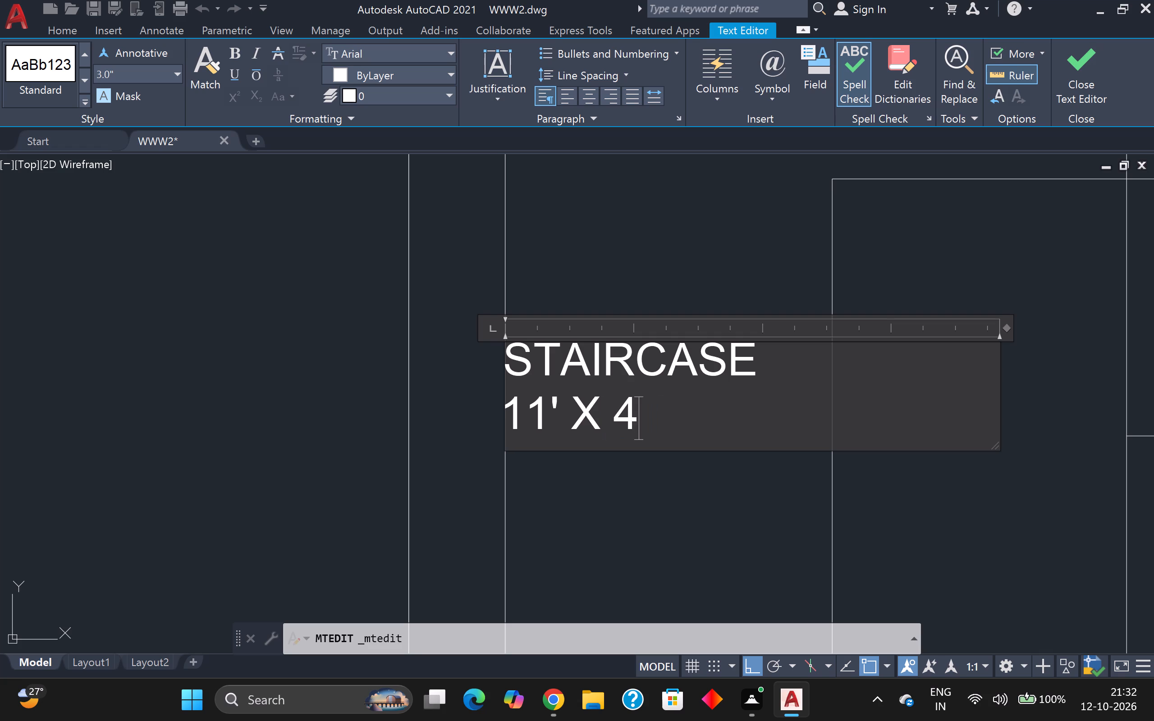
key("space")
type("X")
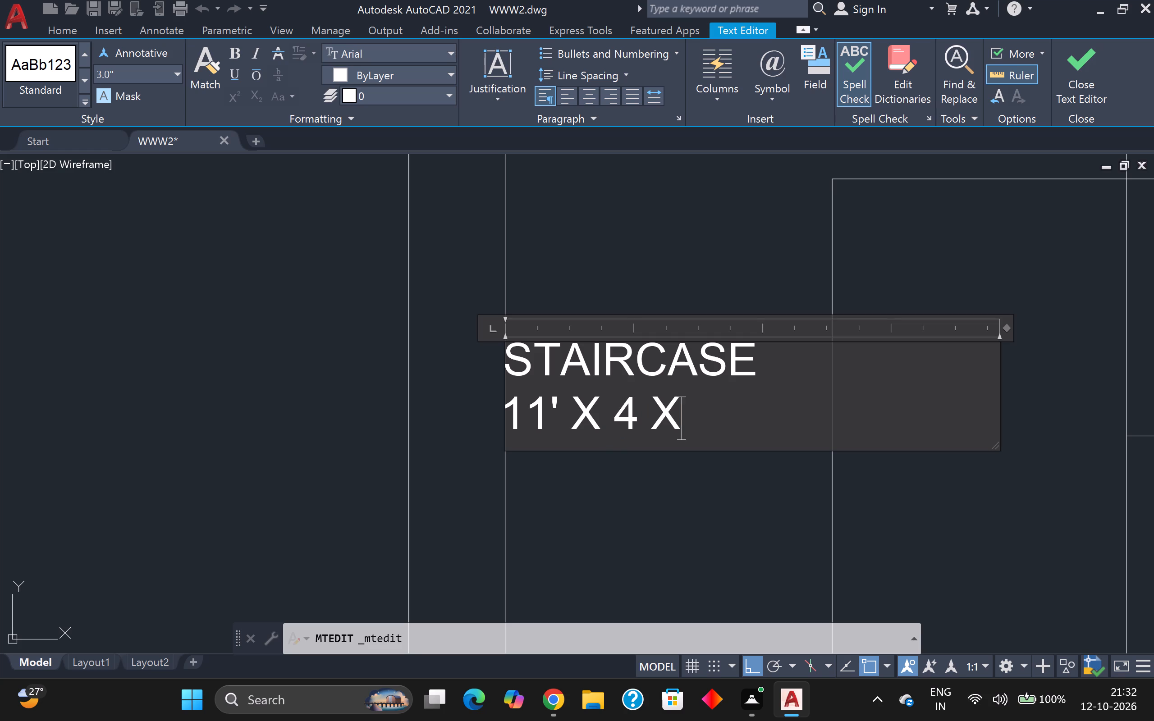
type("10\"")
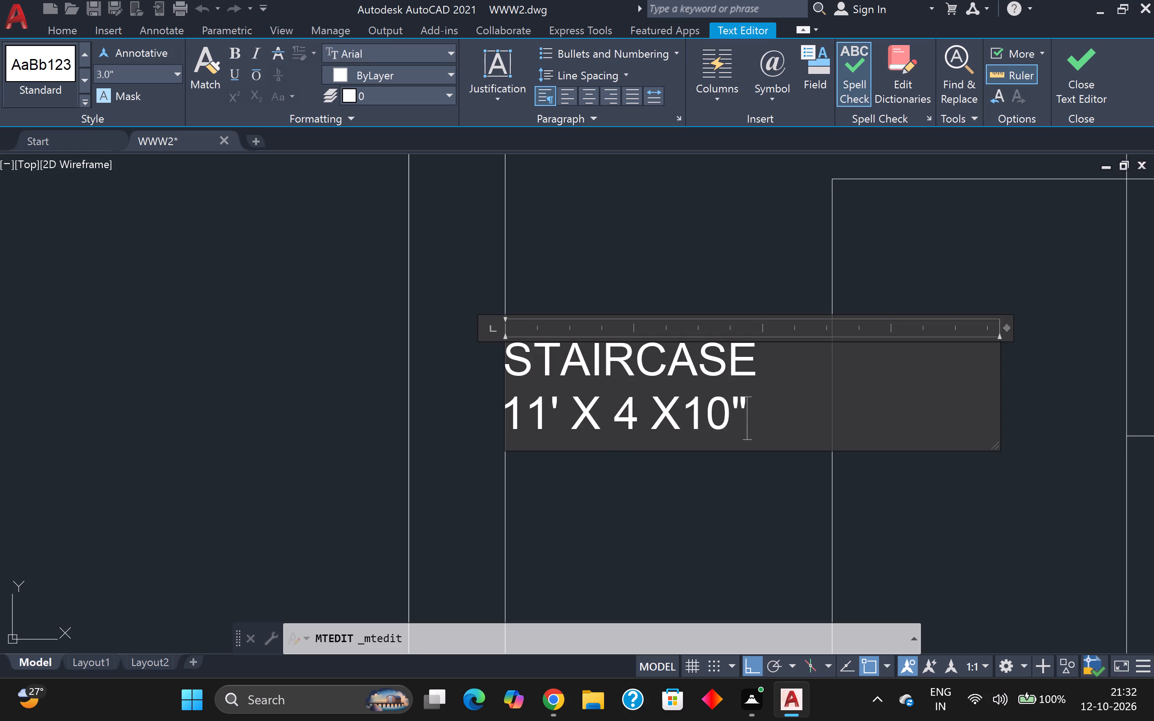
left_click(547, 407)
key("BackSpace")
key("BackSpace")
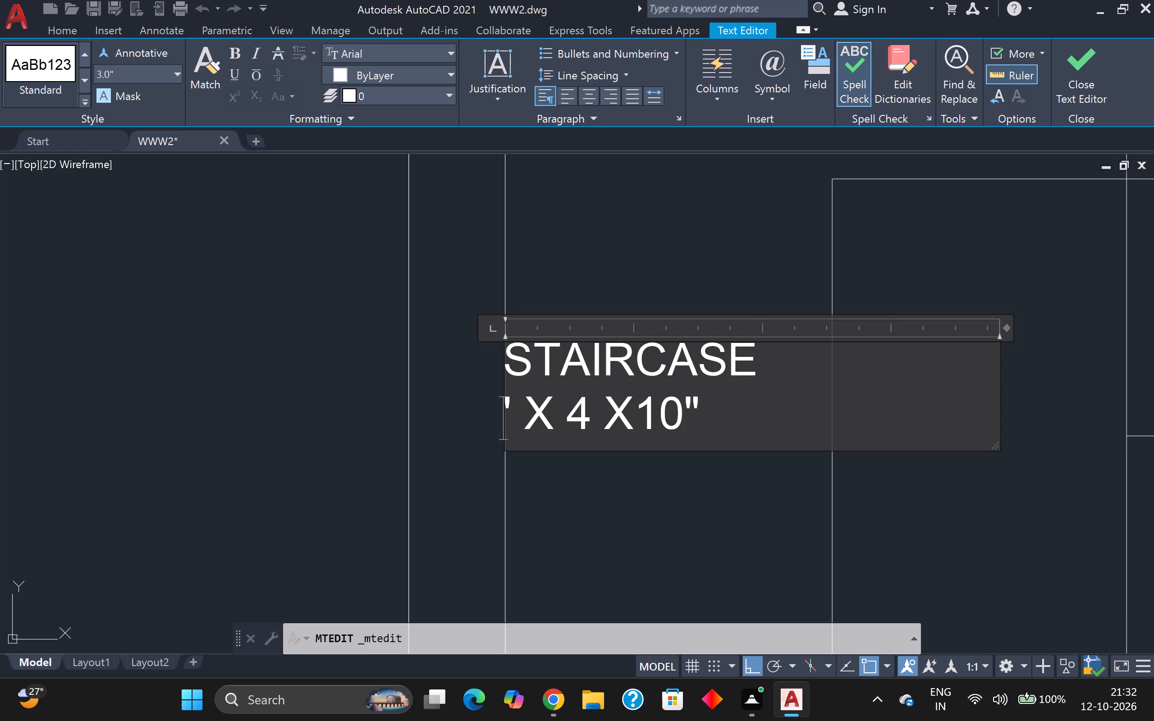
type("8")
key("space")
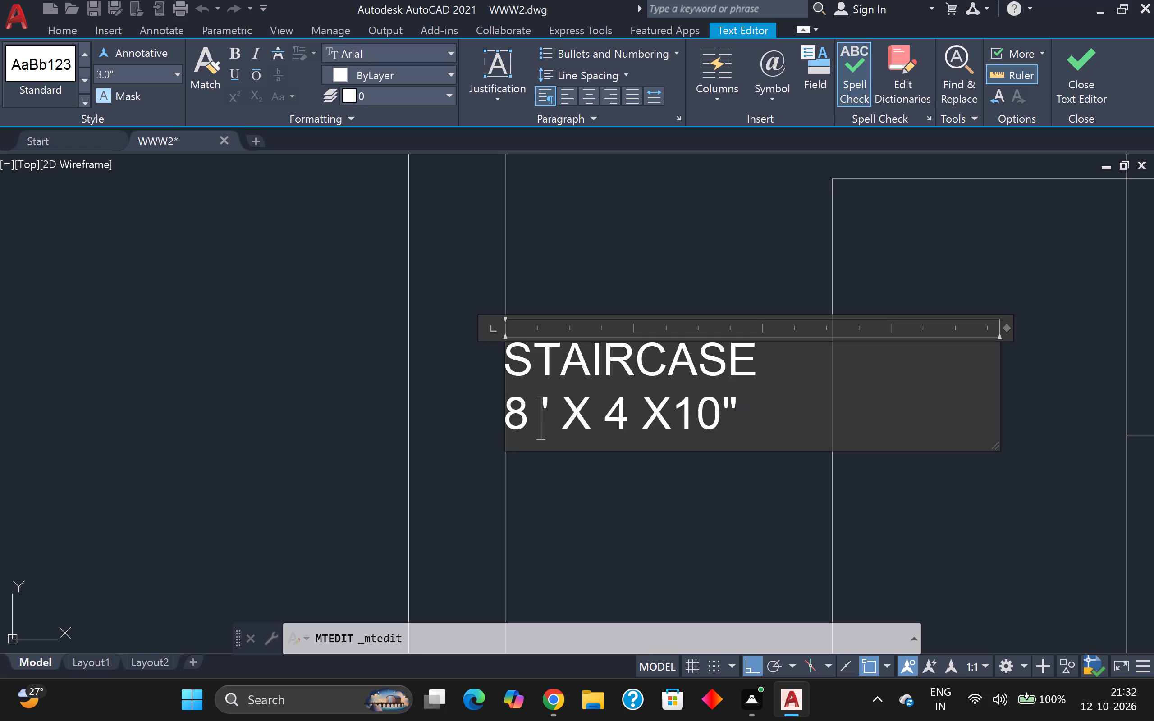
scroll(587, 441, "down", 2)
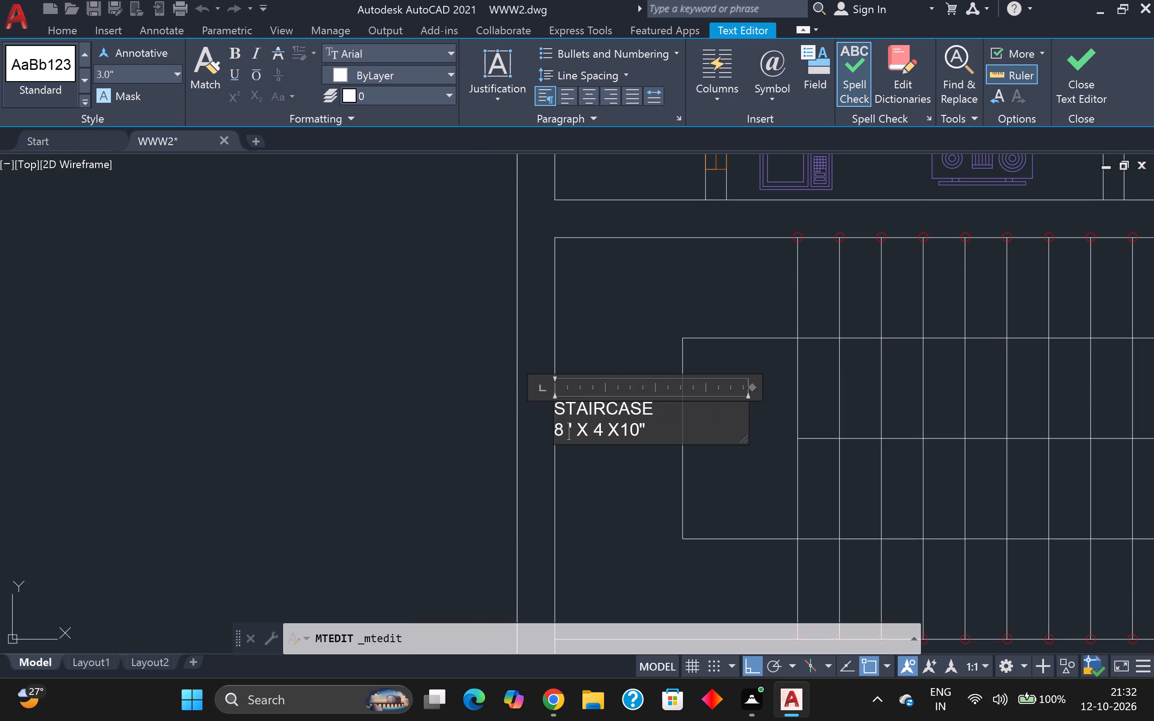
key("Escape")
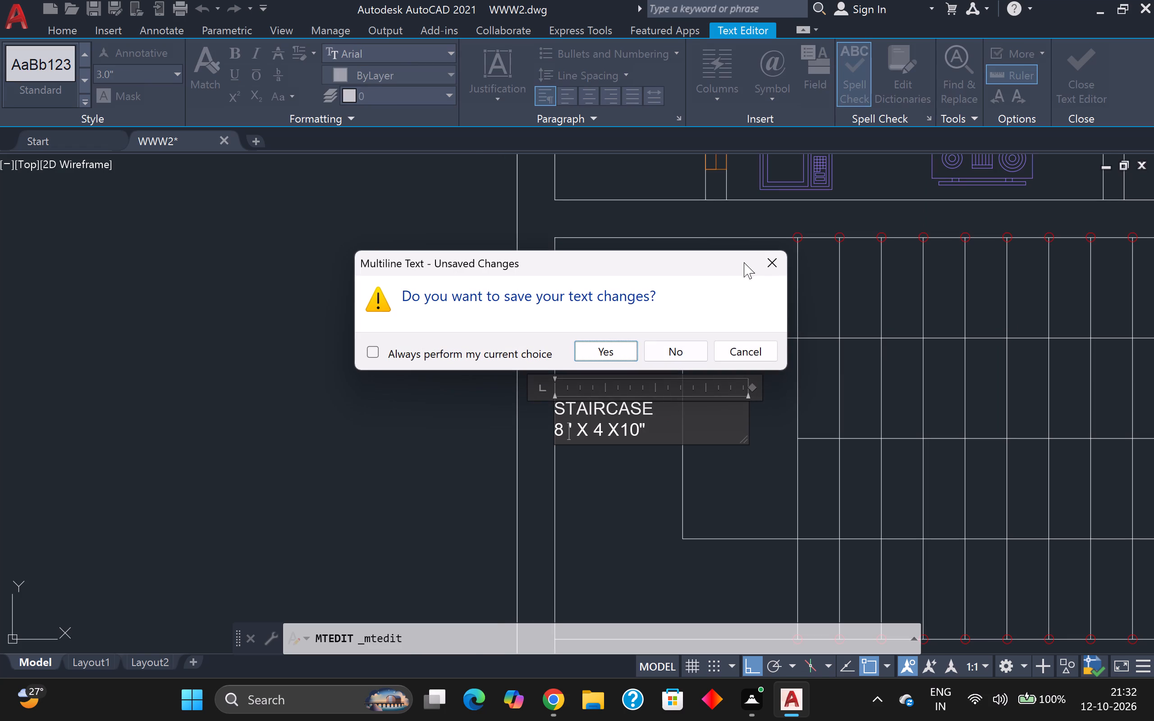
left_click(776, 260)
left_click(656, 349)
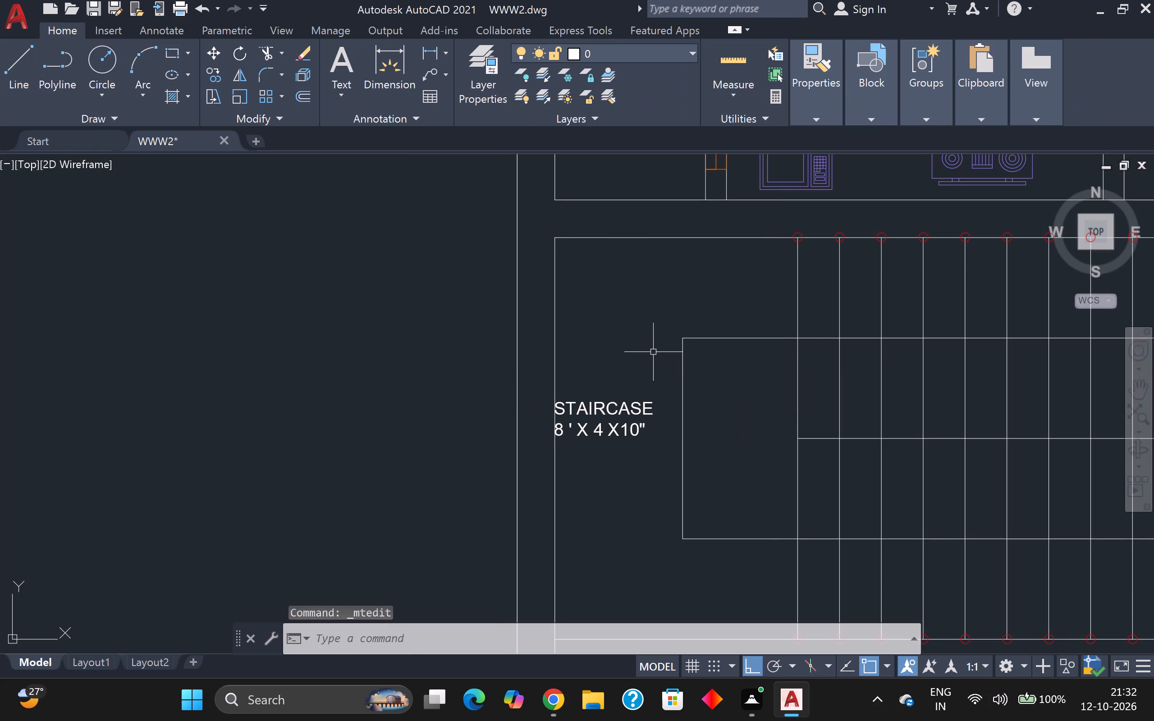
Rotate the STAIRCASE label 90° so it reads vertically along the west wall.
left_click(623, 416)
key("r")
key("o")
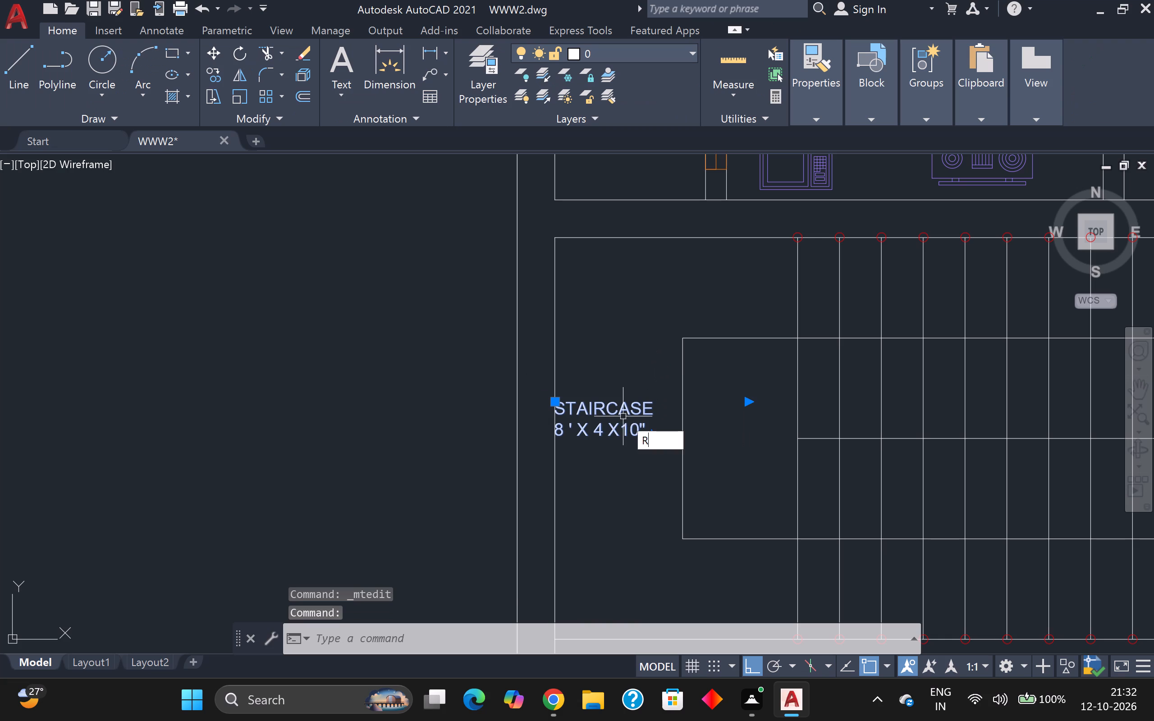
key("Return")
left_click(611, 417)
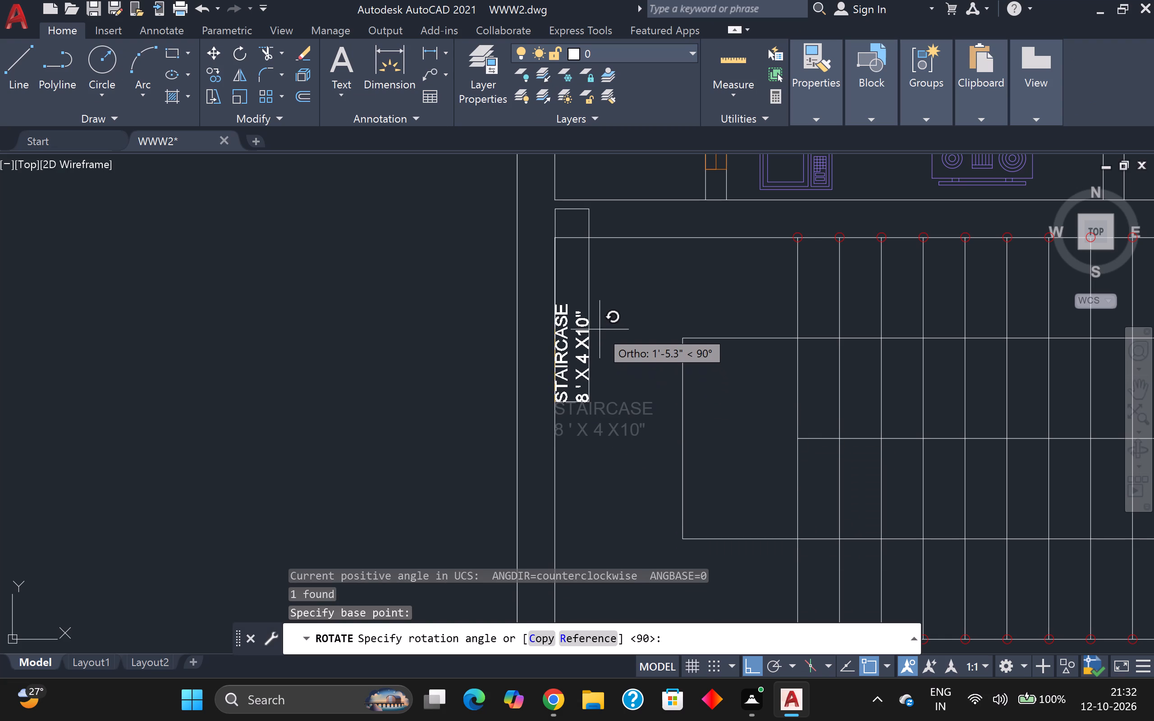
left_click(600, 330)
Move the vertical STAIRCASE label off the west wall line into the gap before the stair outline.
left_click(587, 335)
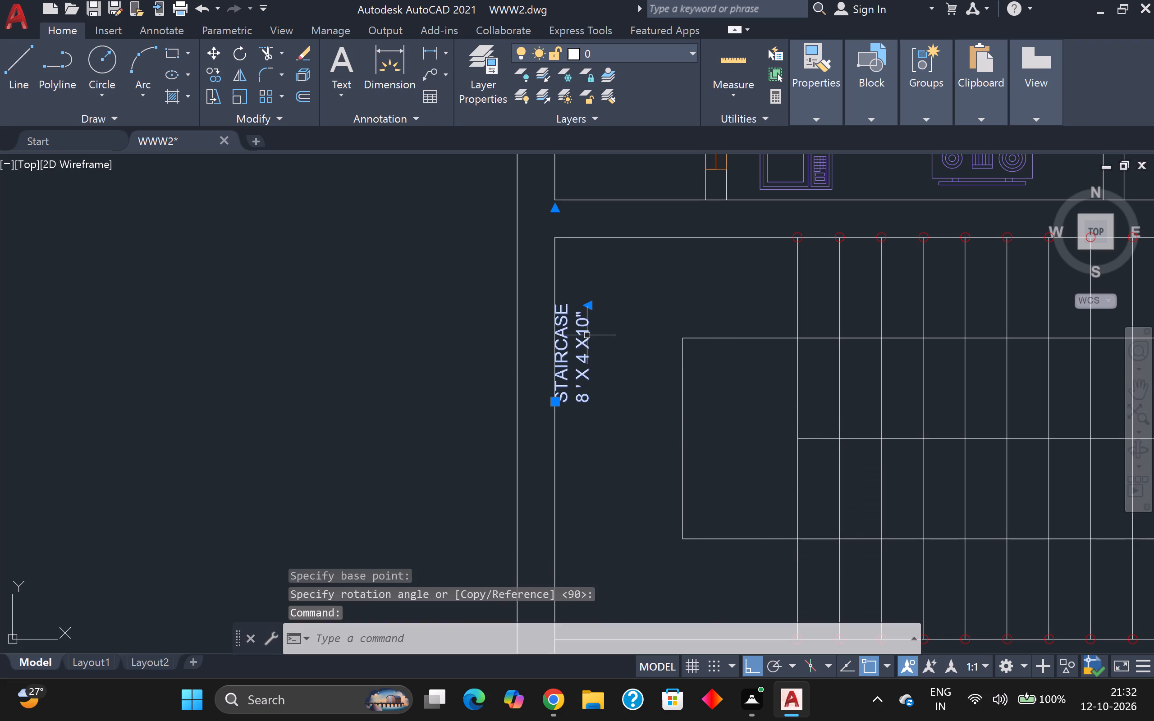
key("m")
key("Return")
left_click(568, 342)
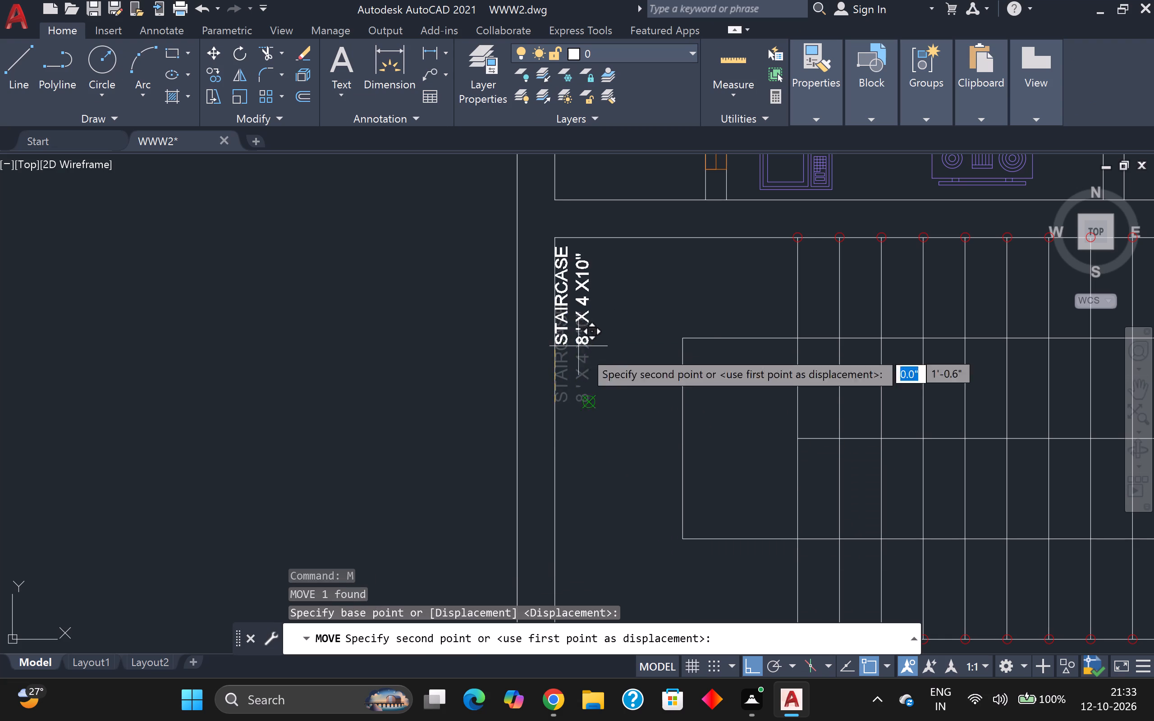
left_click(602, 379)
scroll(604, 374, "down", 2)
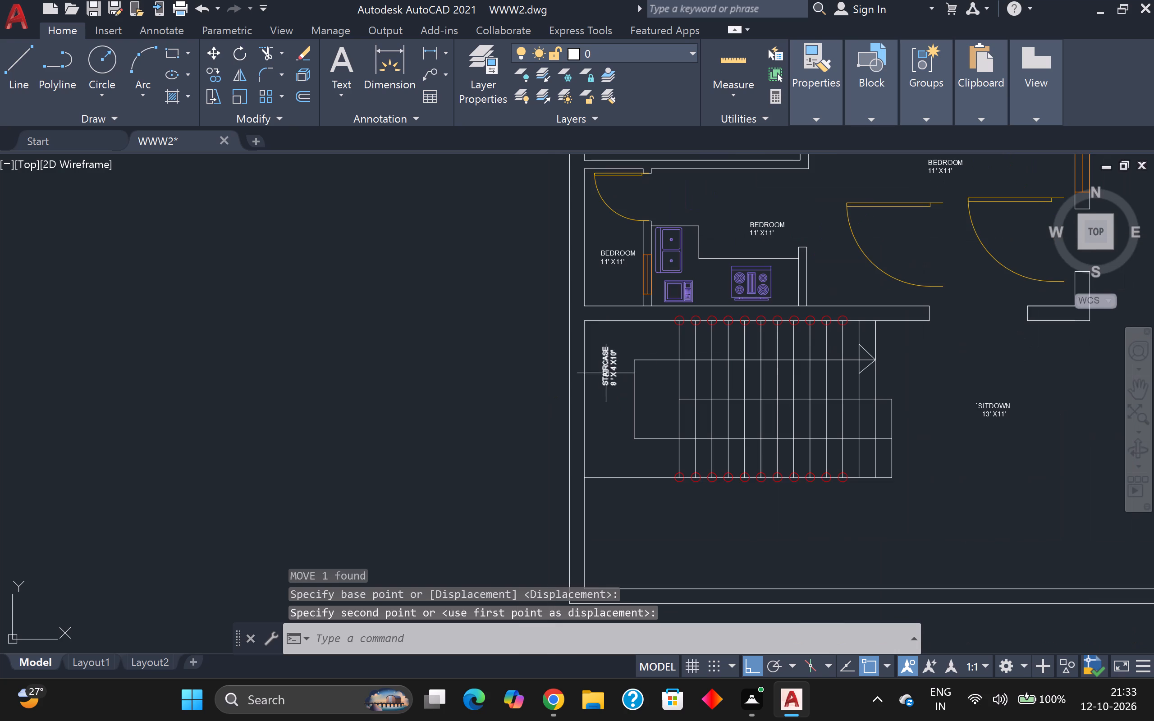
Erase the BEDROOM labels in the north and south units' small rooms, kitchens, toilets and halls, plus the middle unit's toilet label.
scroll(642, 315, "up", 1)
middle_click_drag(642, 315, 661, 499)
scroll(658, 497, "up", 1)
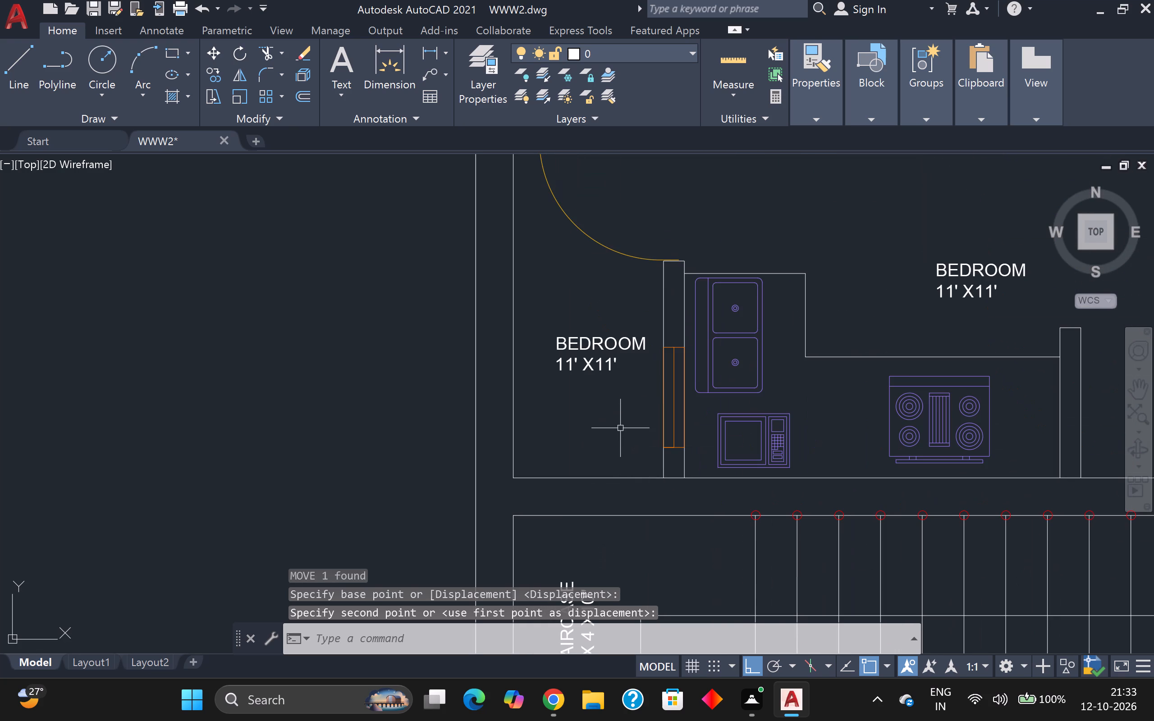
scroll(621, 356, "down", 4)
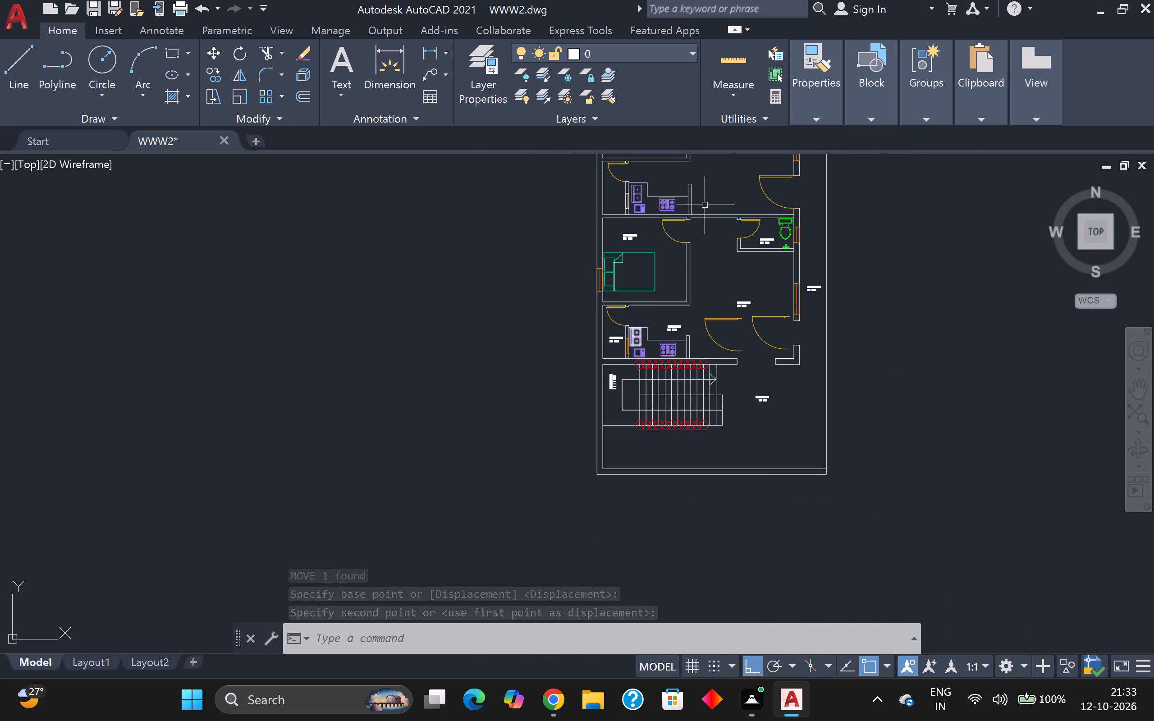
middle_click_drag(707, 205, 731, 428)
scroll(688, 271, "up", 2)
middle_click_drag(692, 273, 712, 469)
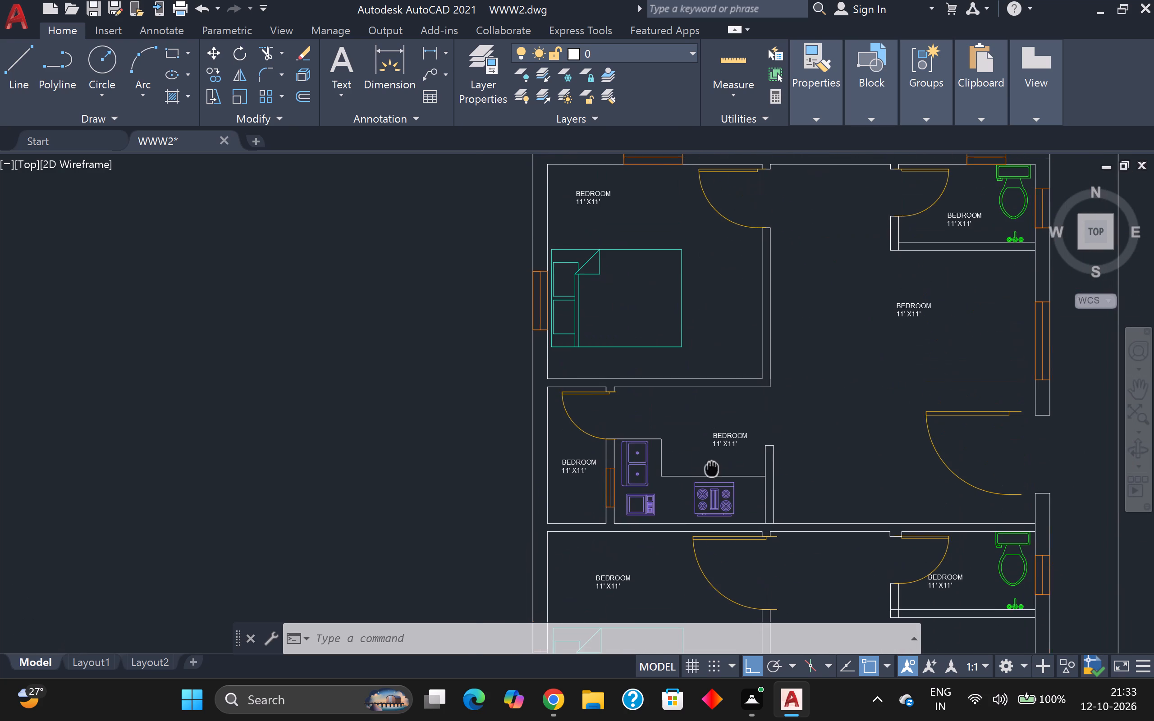
middle_click_drag(712, 469, 711, 469)
scroll(658, 419, "down", 1)
scroll(605, 453, "up", 1)
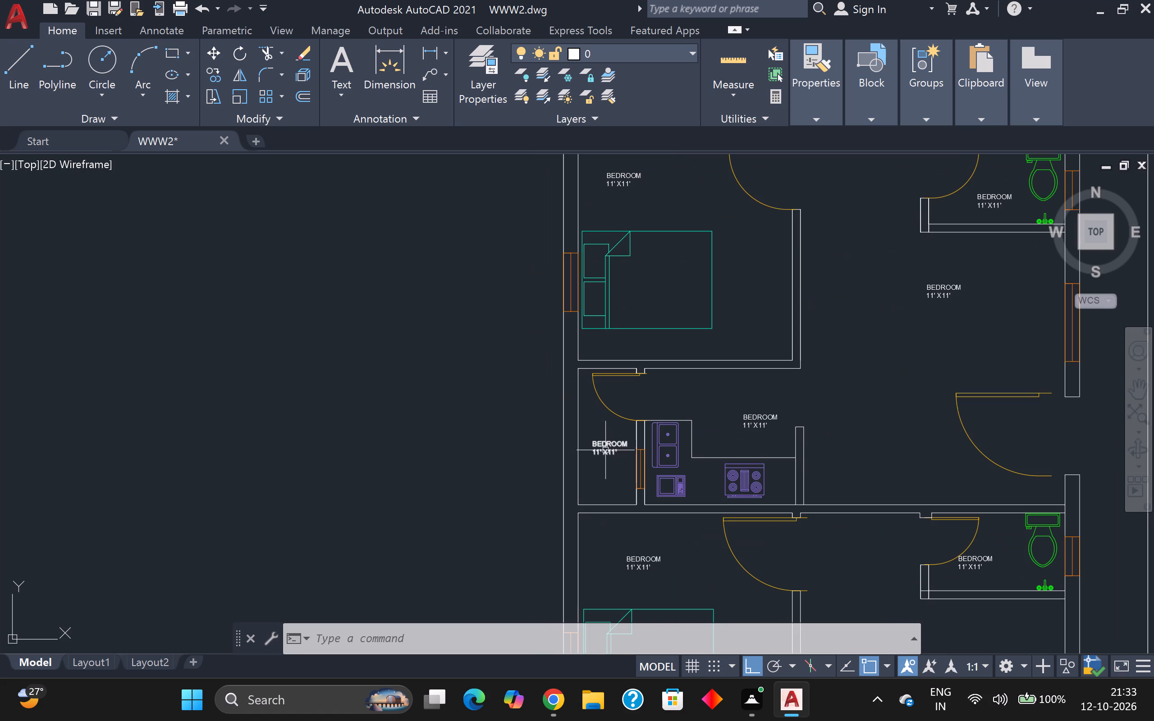
left_click(605, 446)
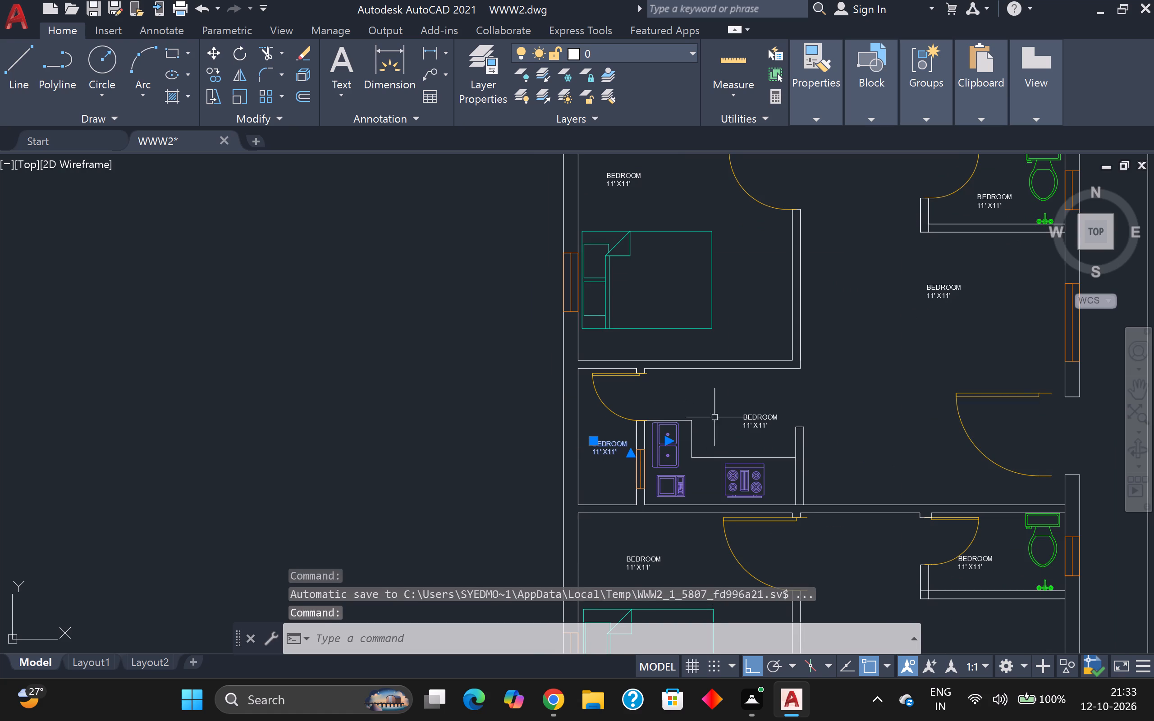
left_click(756, 414)
middle_click_drag(618, 577, 632, 470)
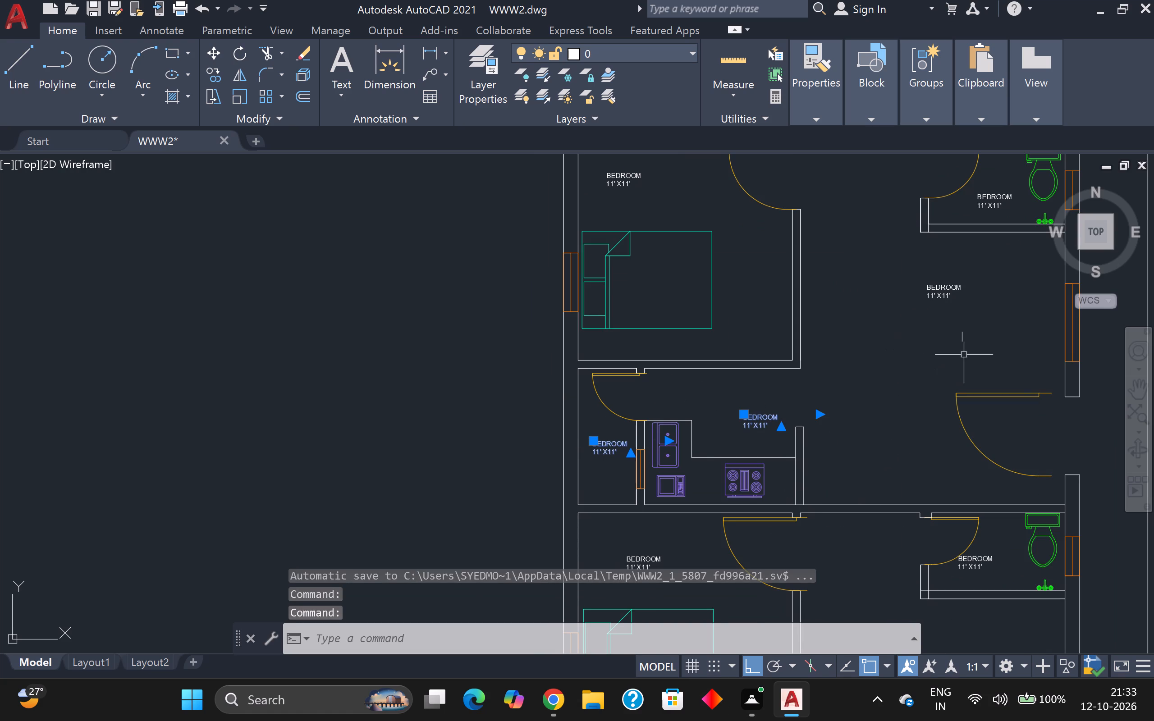
middle_click_drag(982, 292, 928, 457)
middle_click_drag(888, 413, 847, 409)
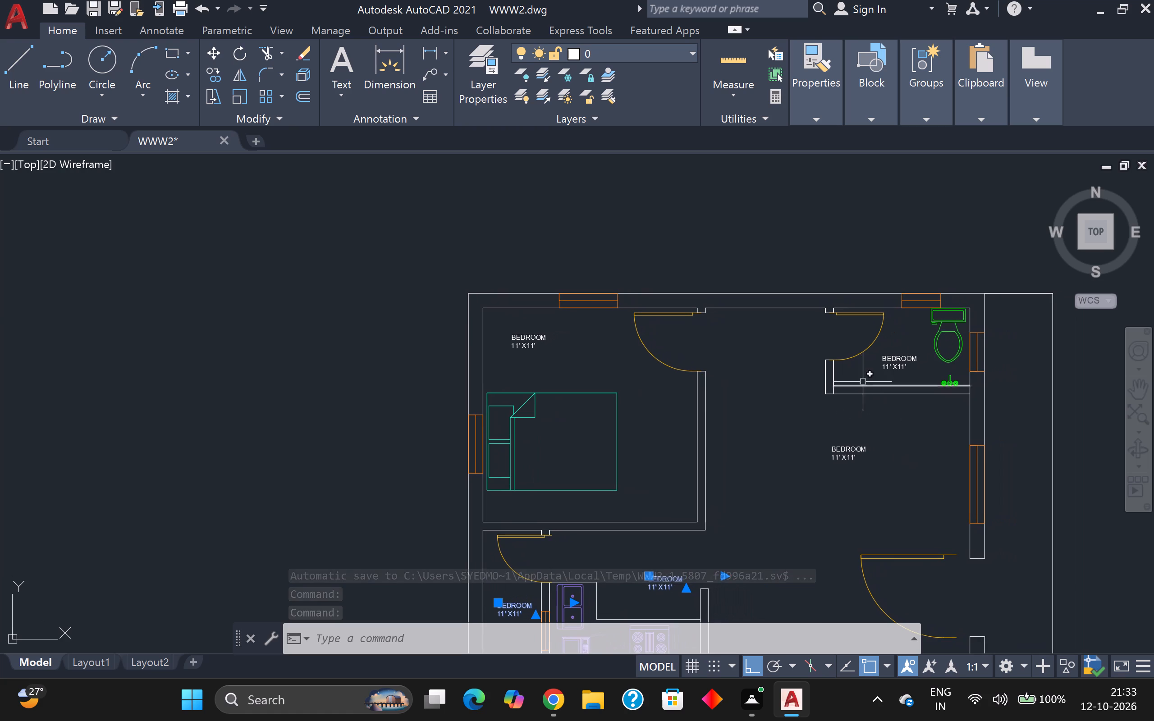
left_click(884, 359)
left_click(846, 447)
scroll(846, 447, "down", 2)
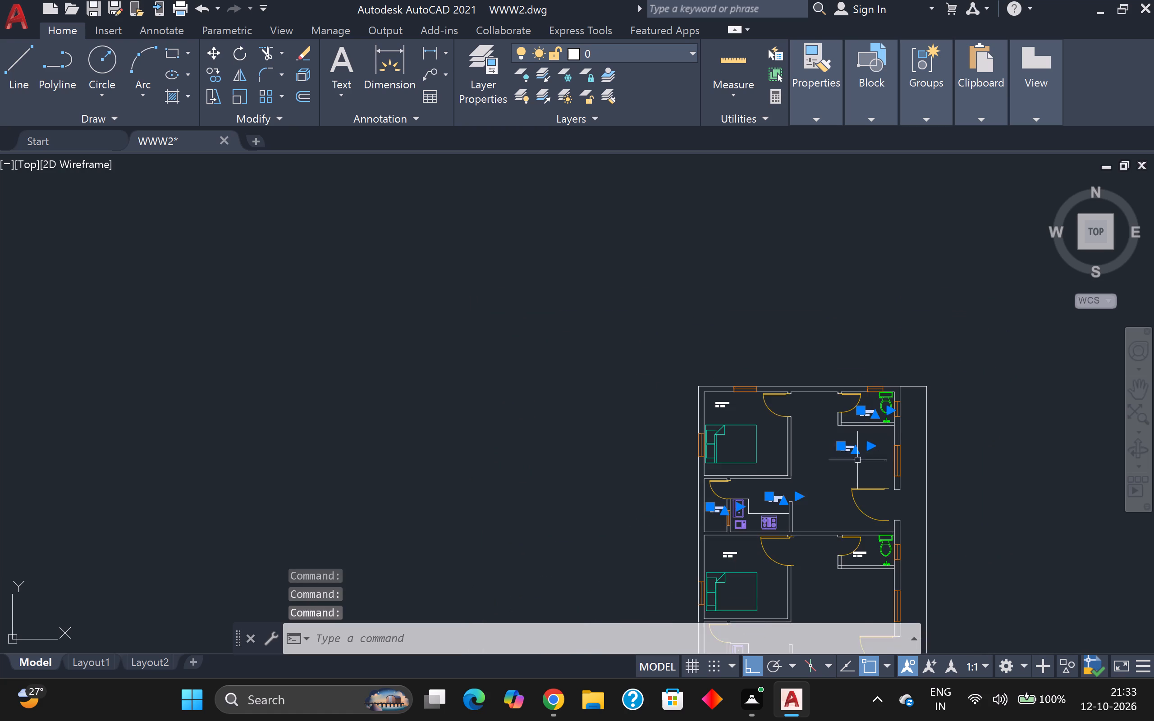
scroll(864, 485, "down", 1)
middle_click_drag(875, 527, 800, 367)
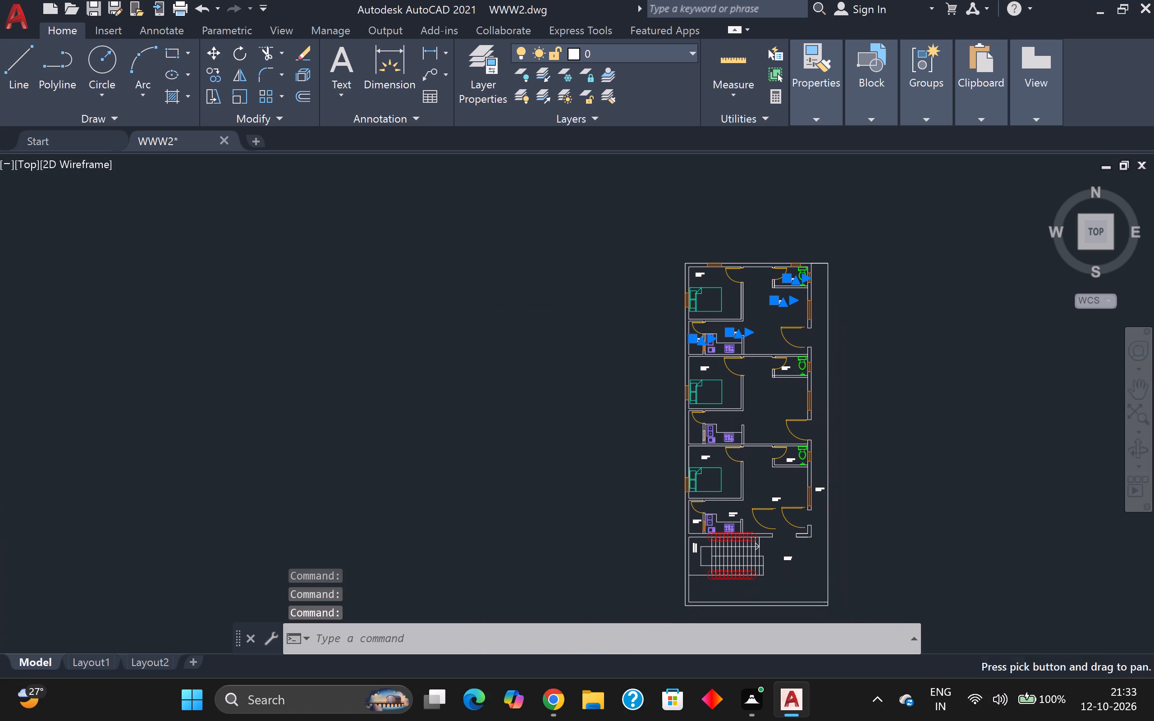
scroll(793, 372, "up", 3)
left_click(766, 353)
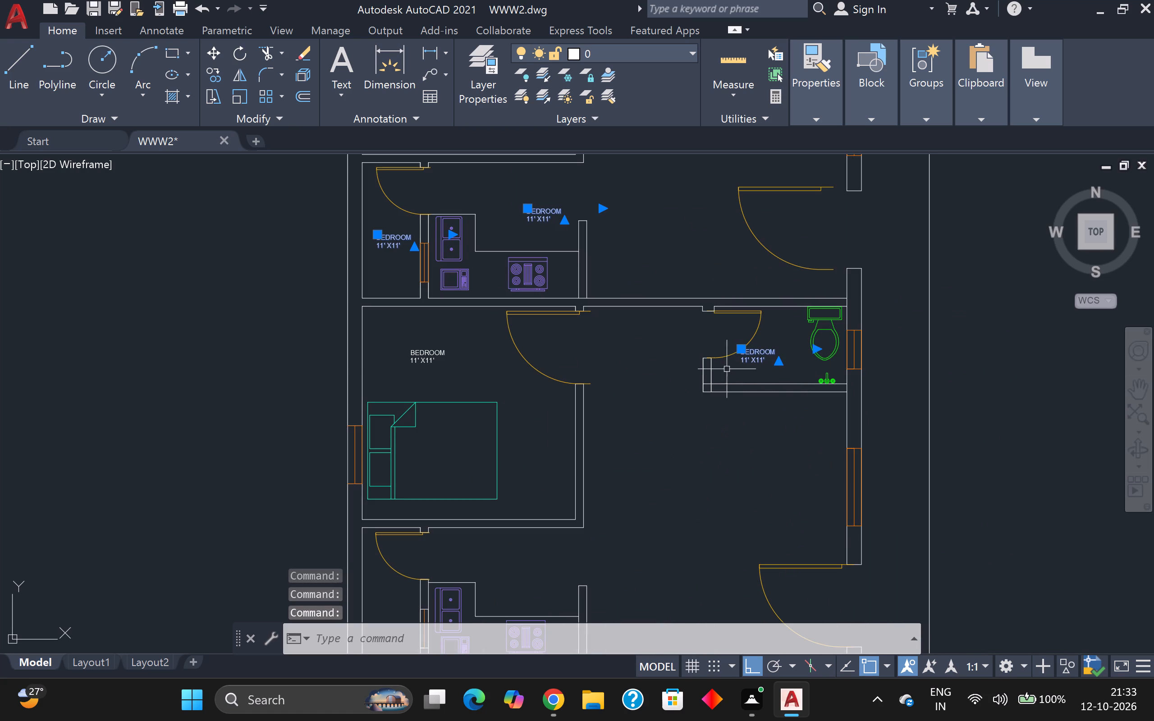
scroll(583, 400, "down", 3)
scroll(627, 515, "up", 3)
middle_click_drag(608, 493, 675, 412)
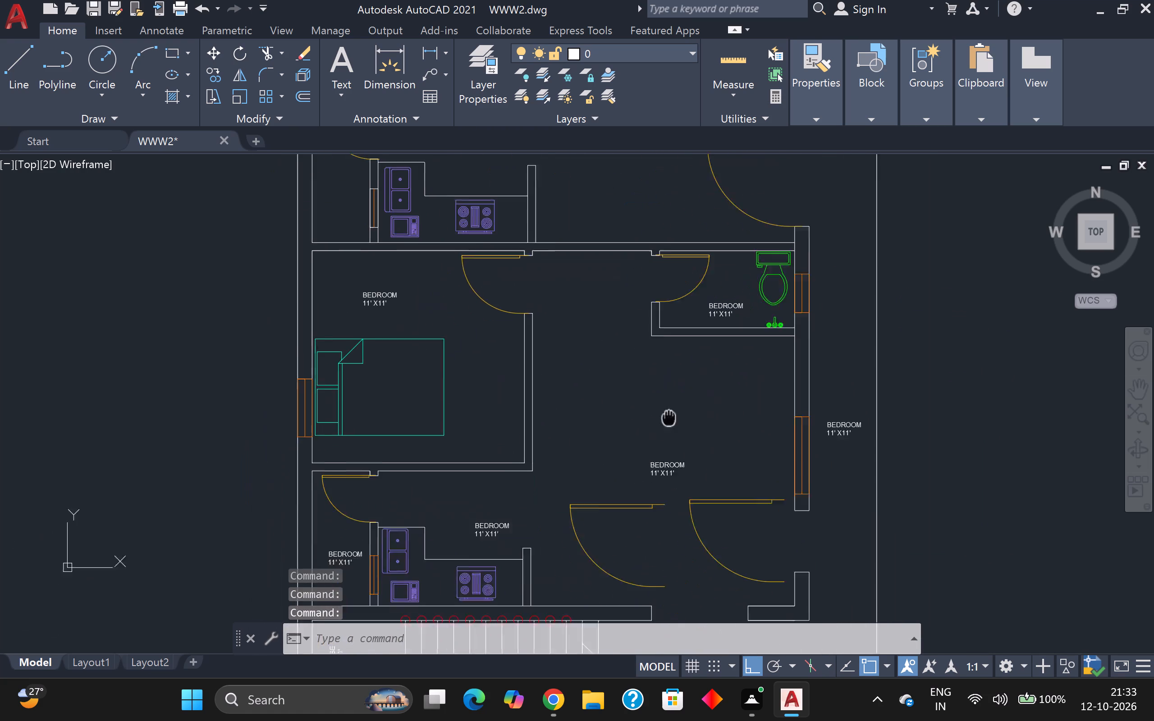
middle_click_drag(675, 412, 684, 405)
left_click(692, 453)
left_click(736, 304)
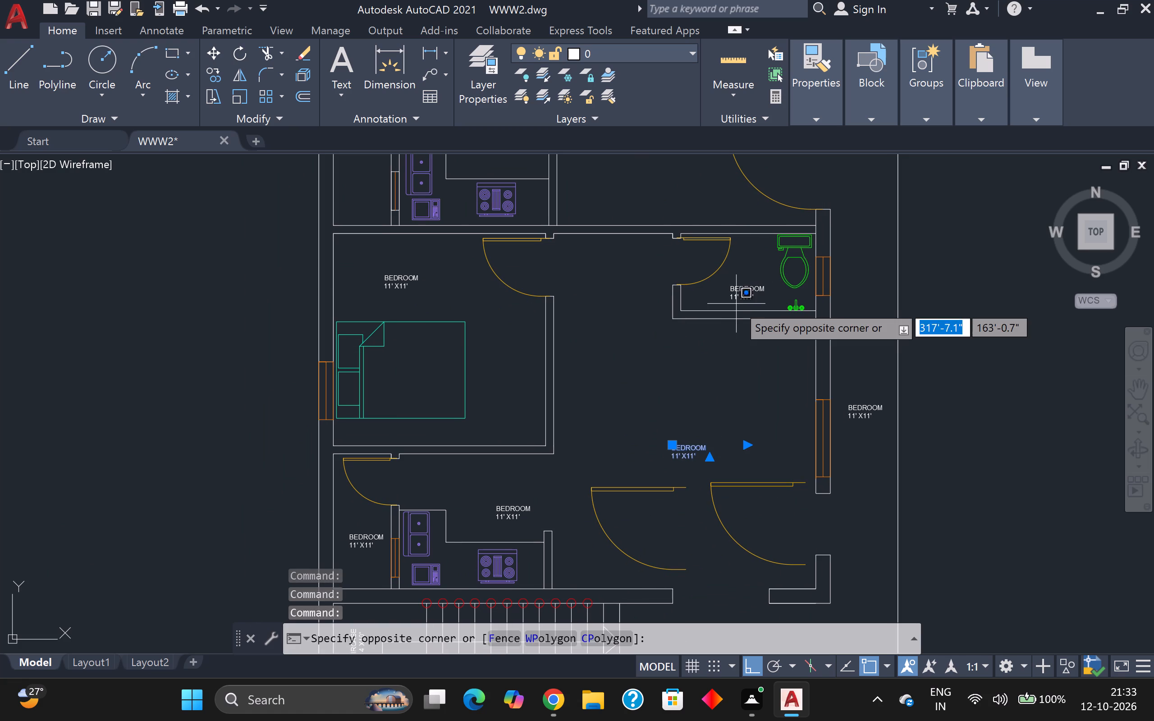
left_click(736, 303)
left_click(744, 289)
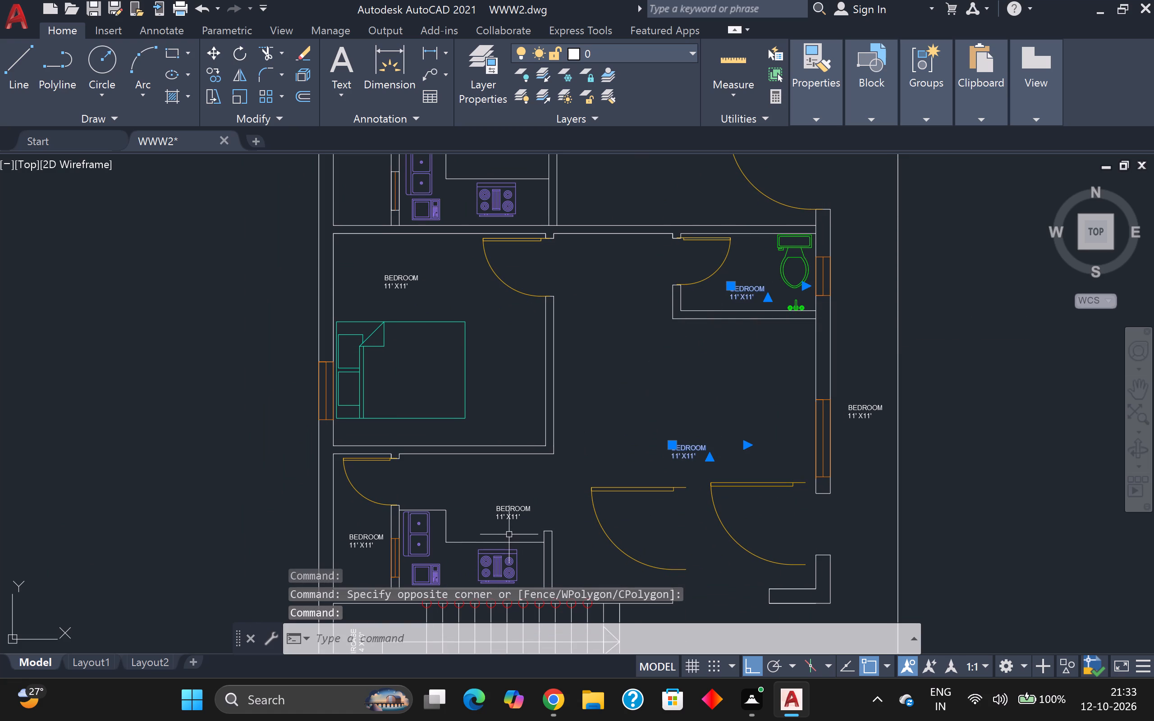
left_click(510, 520)
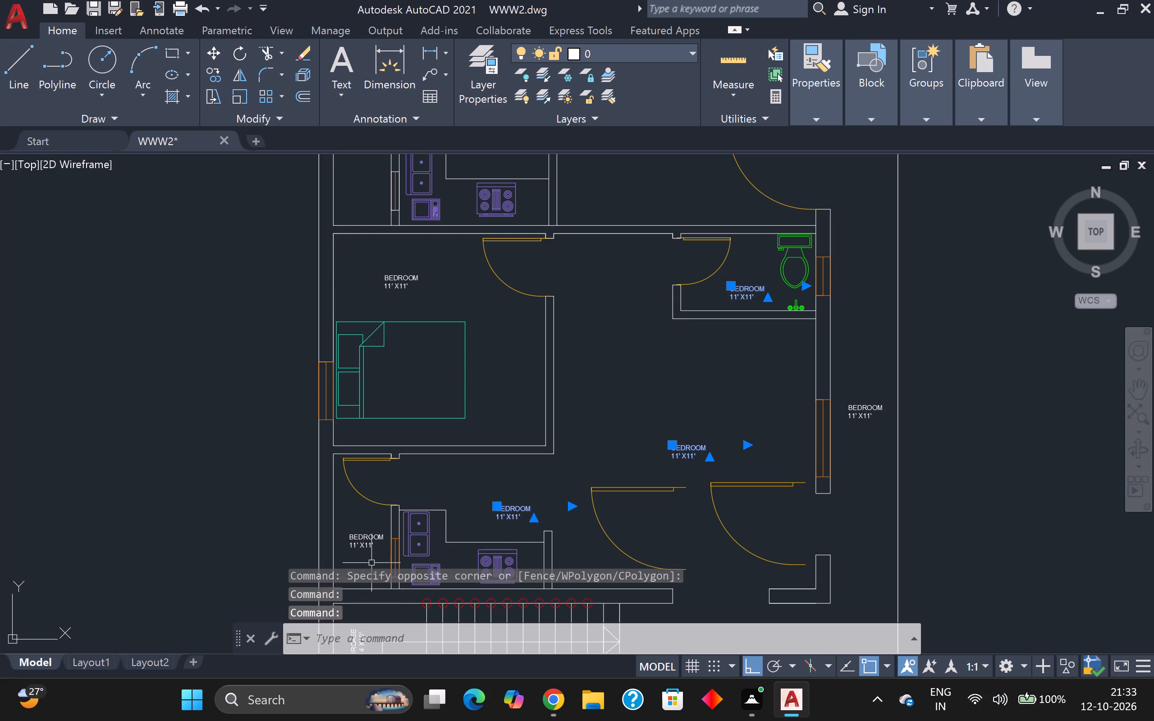
left_click(365, 548)
scroll(413, 491, "down", 2)
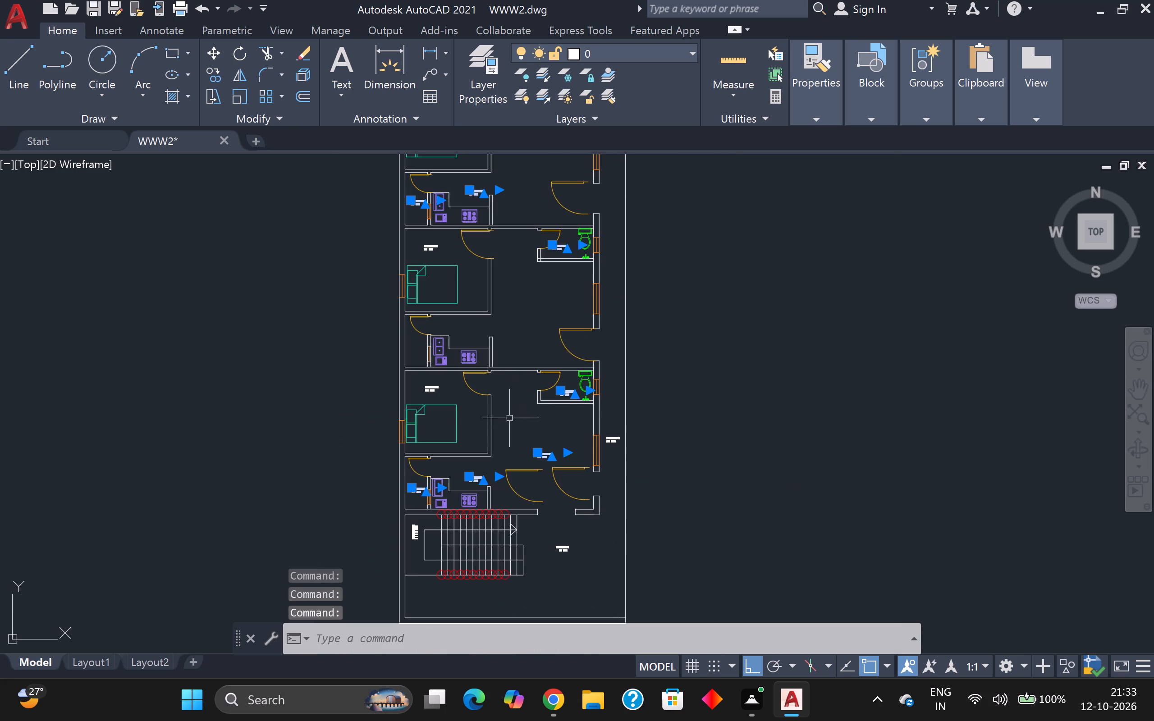
key("Delete")
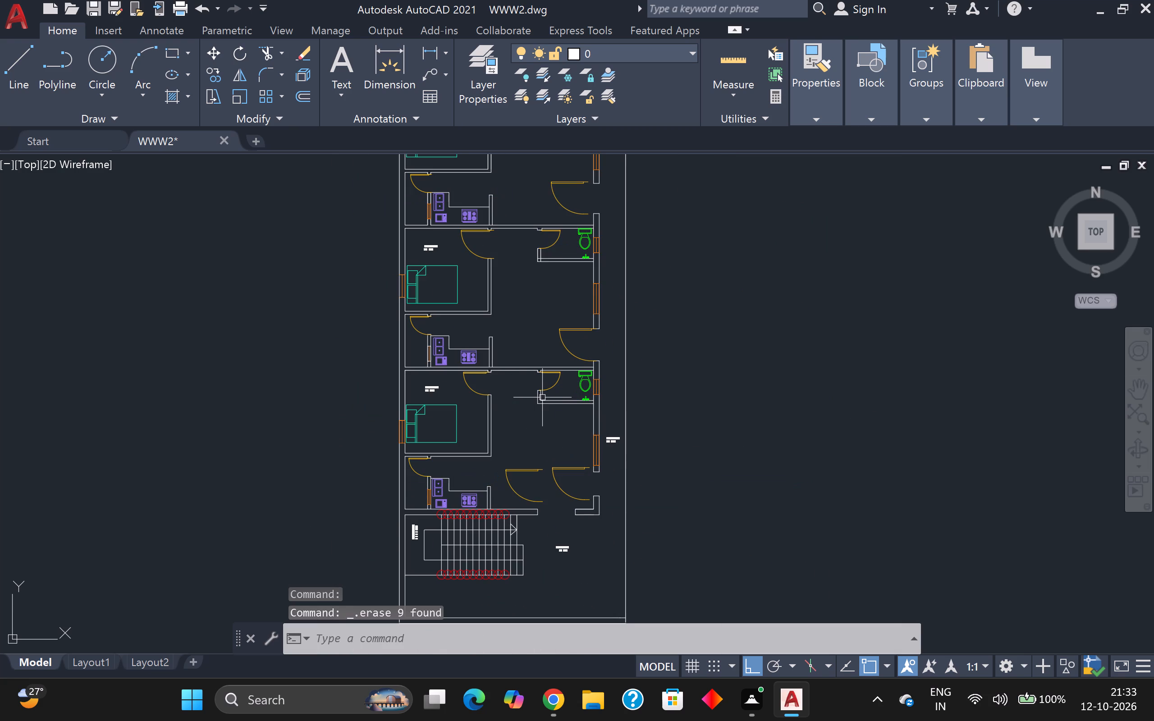
Erase the whole staircase drawing south of the bottom unit, including its leftover vertical line, keeping the STAIRCASE label.
scroll(565, 499, "up", 2)
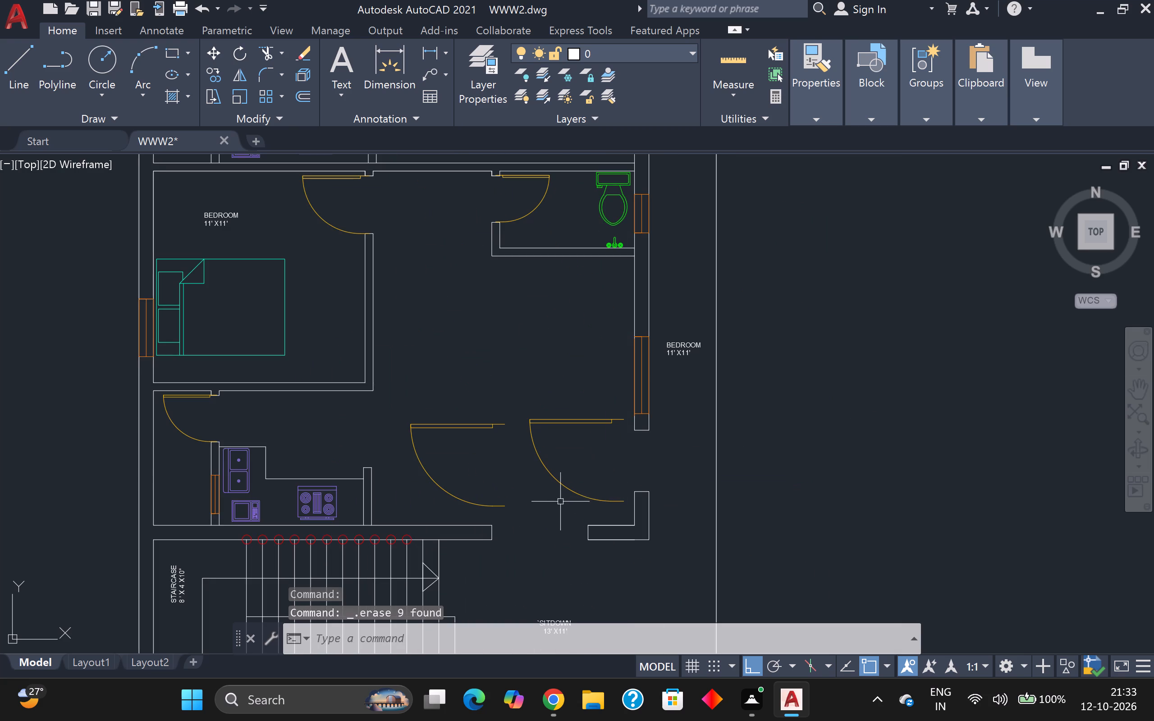
key("1")
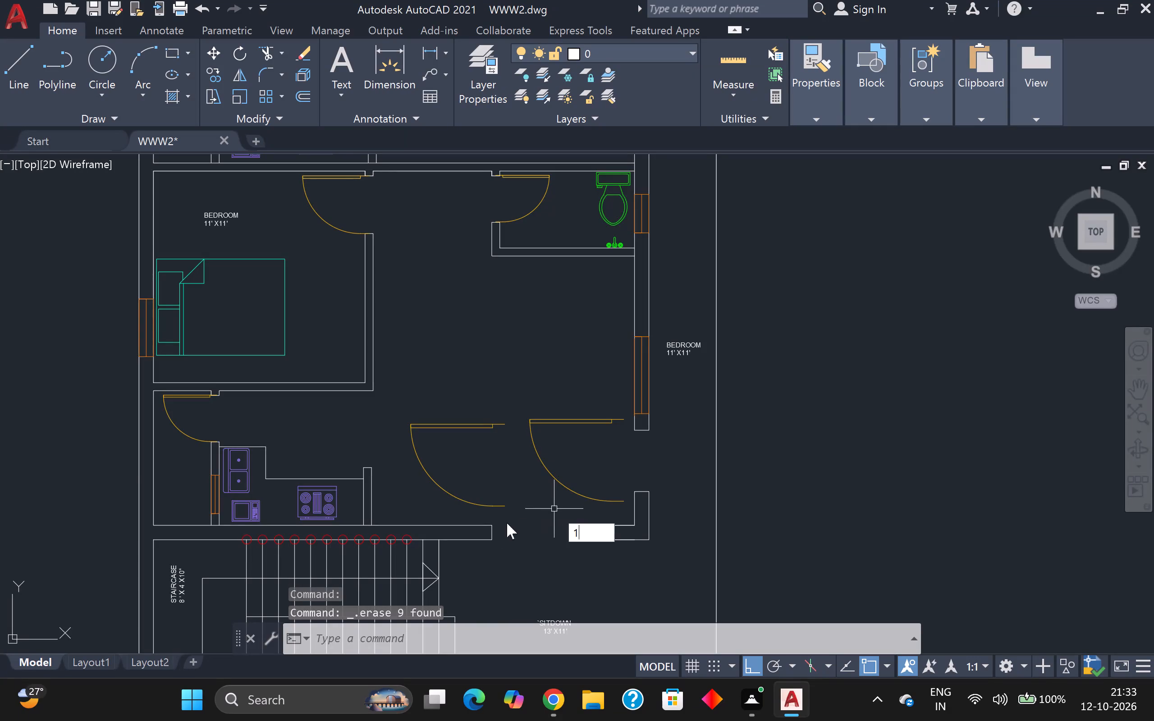
scroll(397, 549, "up", 8)
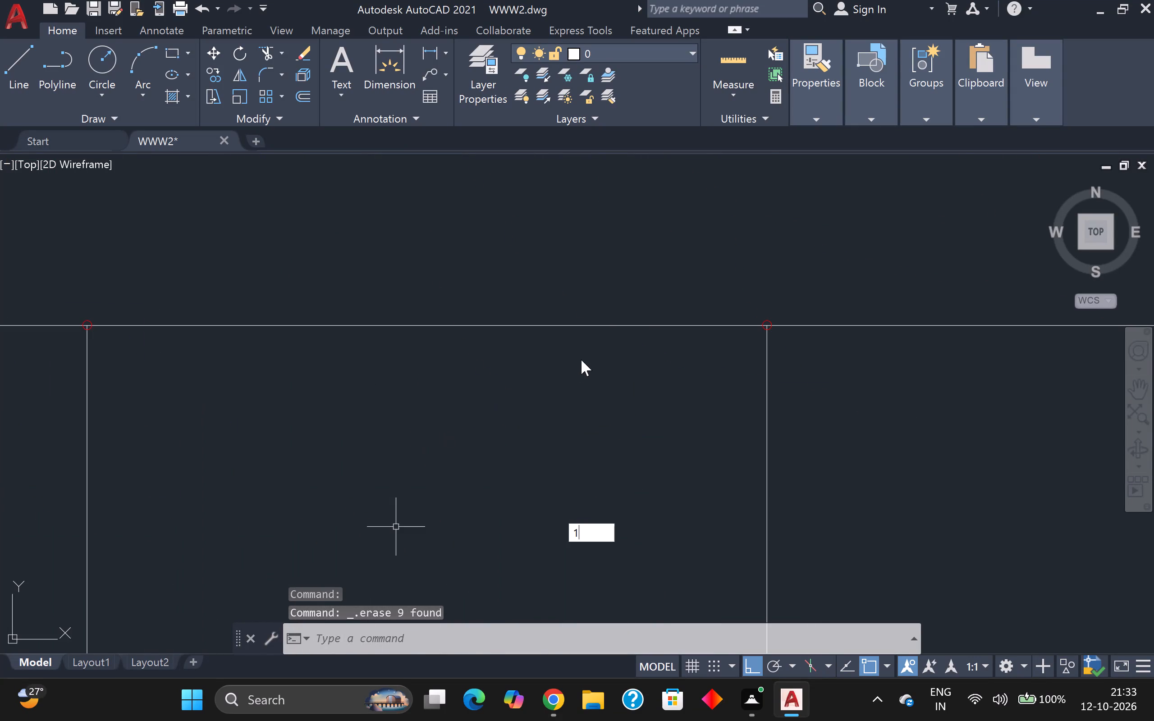
scroll(651, 323, "down", 9)
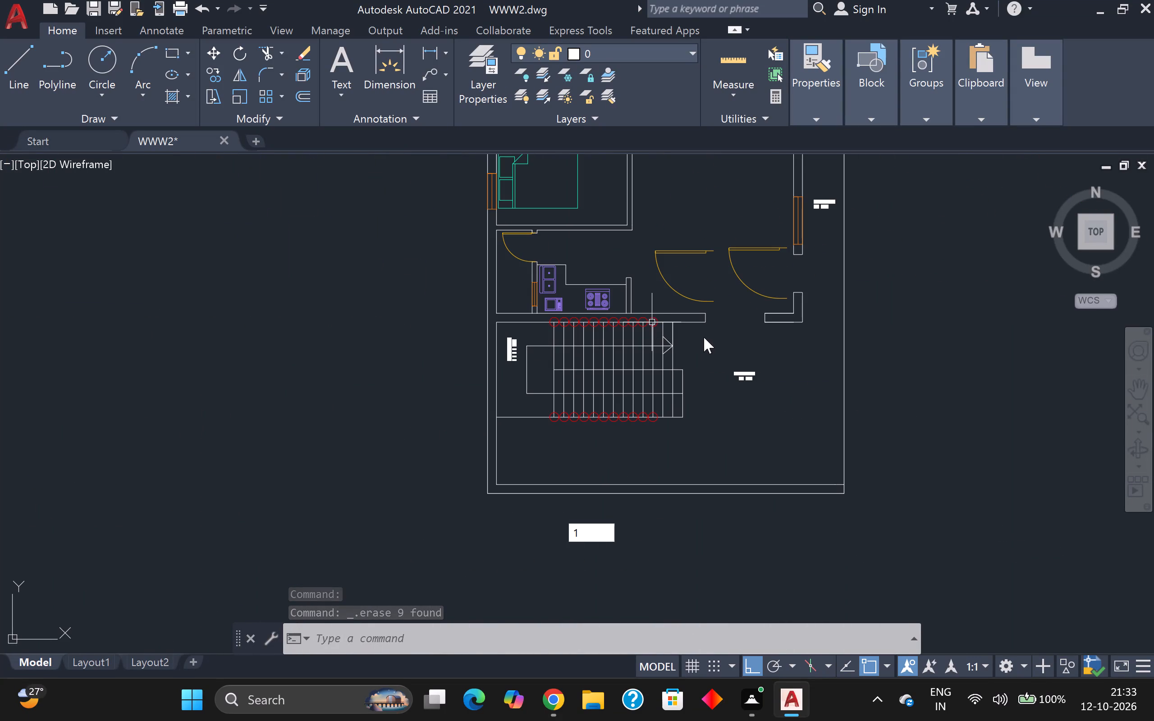
left_click(705, 337)
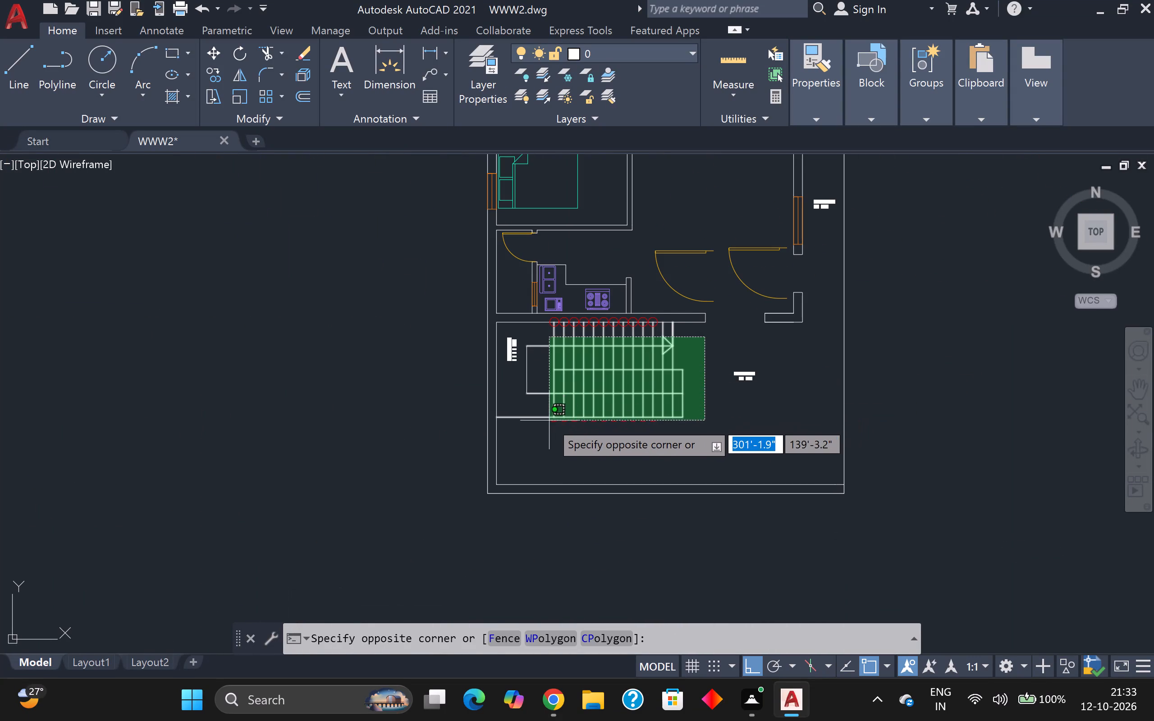
left_click(549, 420)
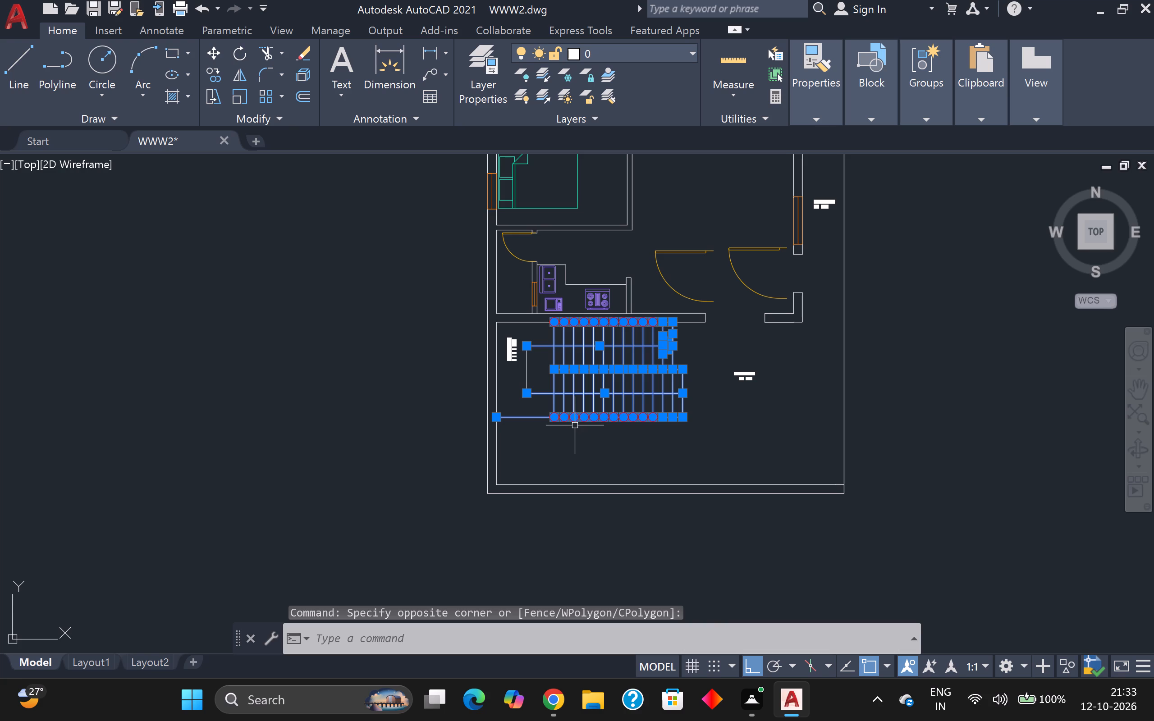
key("Delete")
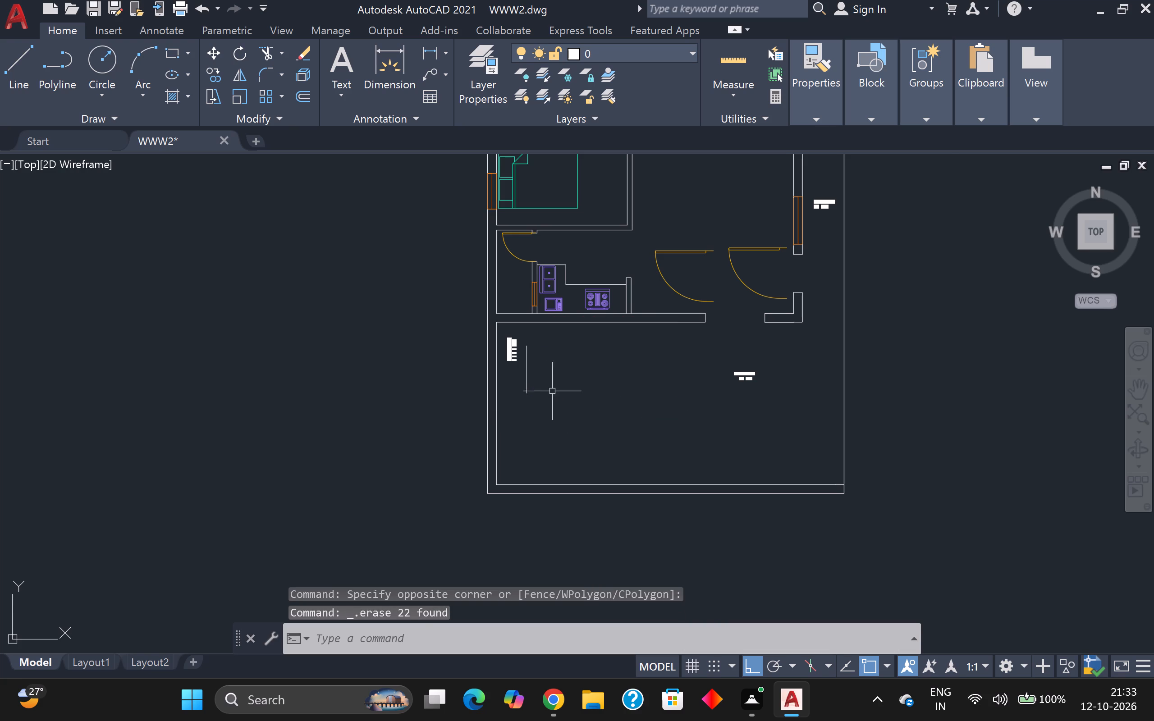
scroll(547, 390, "up", 1)
left_click(512, 368)
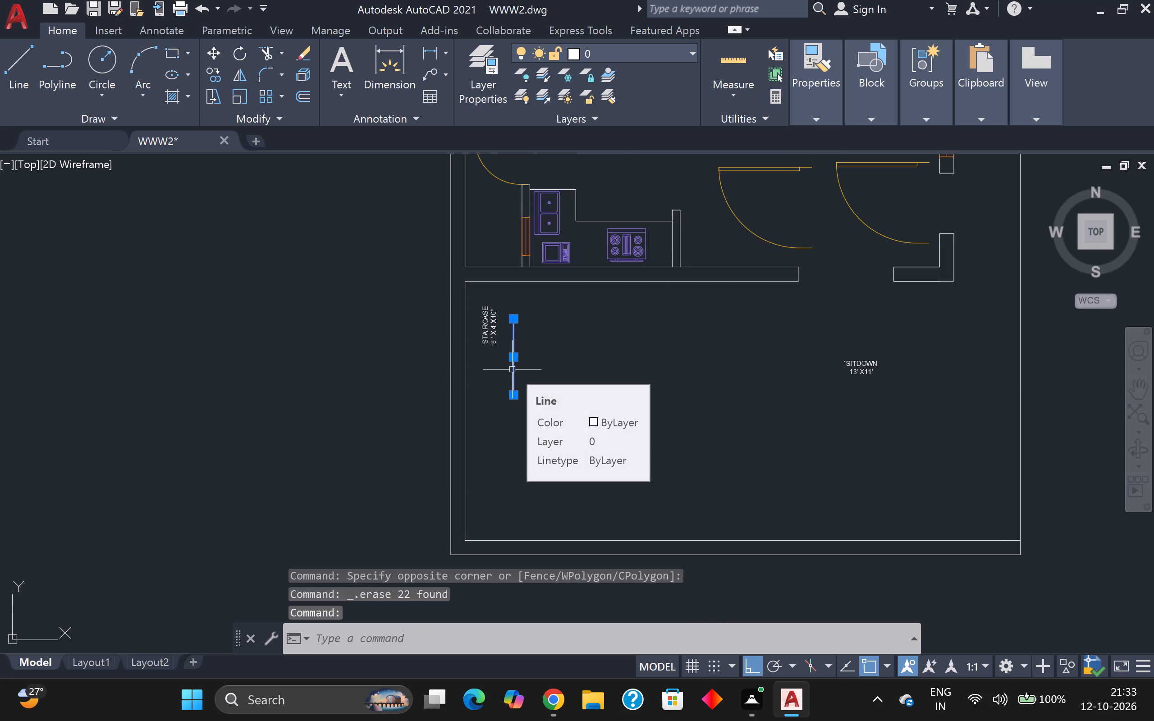
key("Delete")
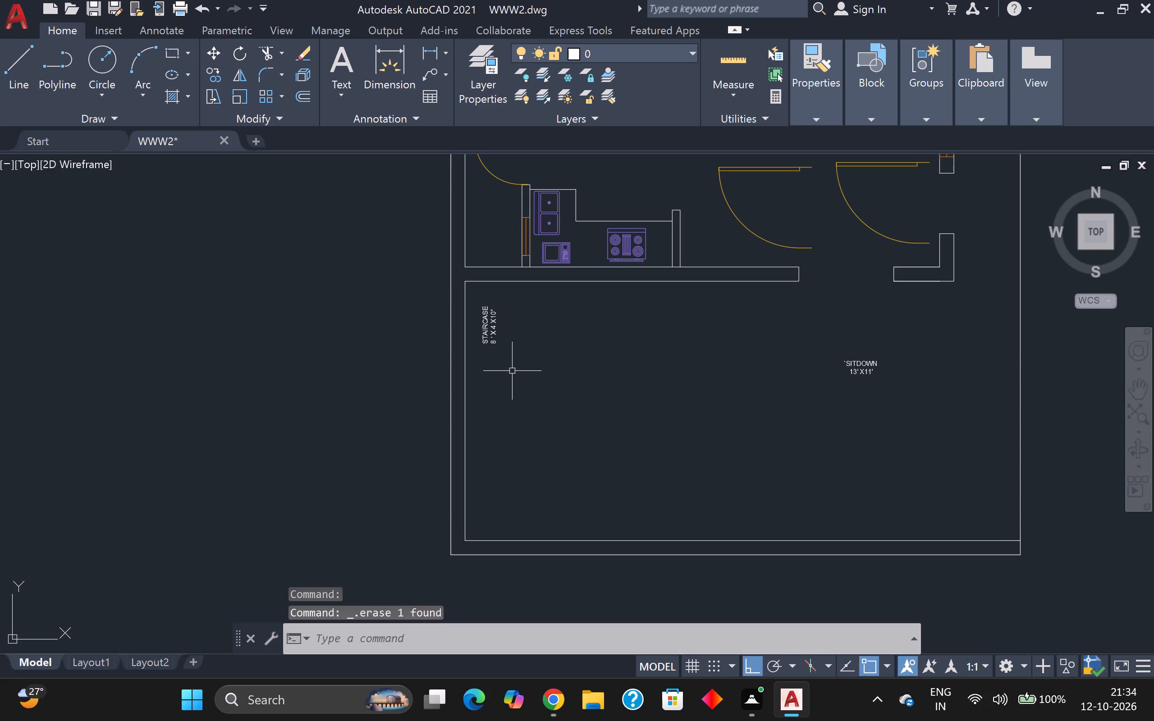
Offset the inner west wall line of the staircase area 4' to the east.
key("o")
key("Return")
key("Return")
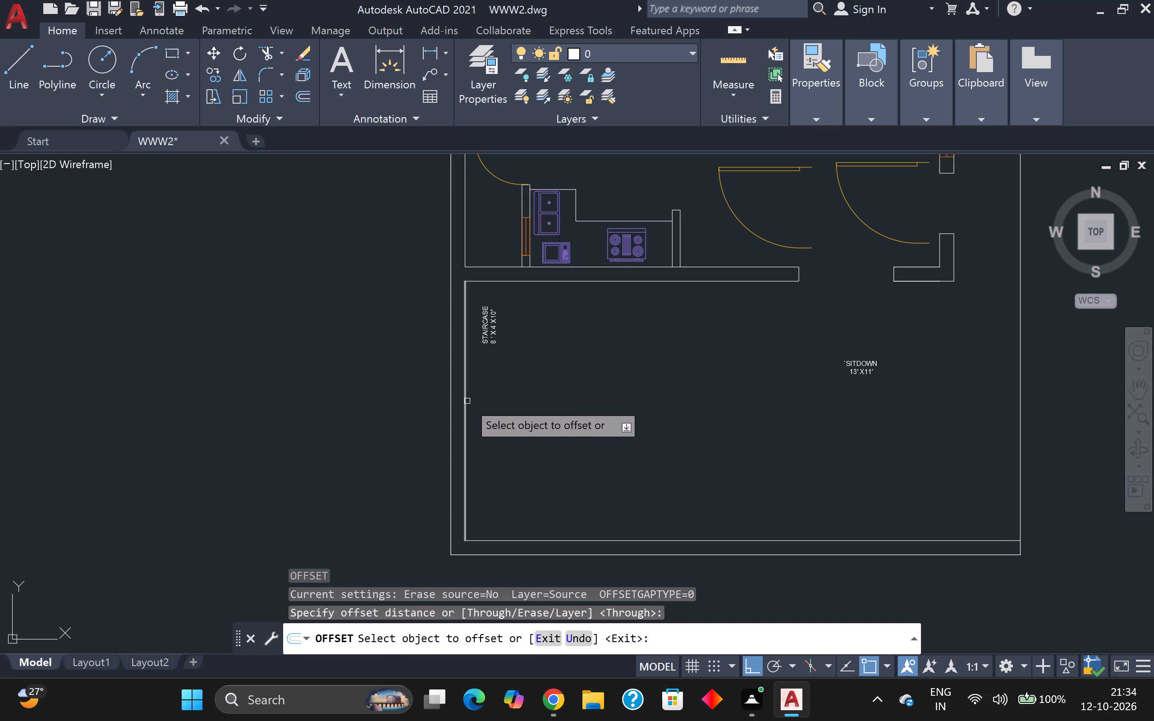
left_click(467, 402)
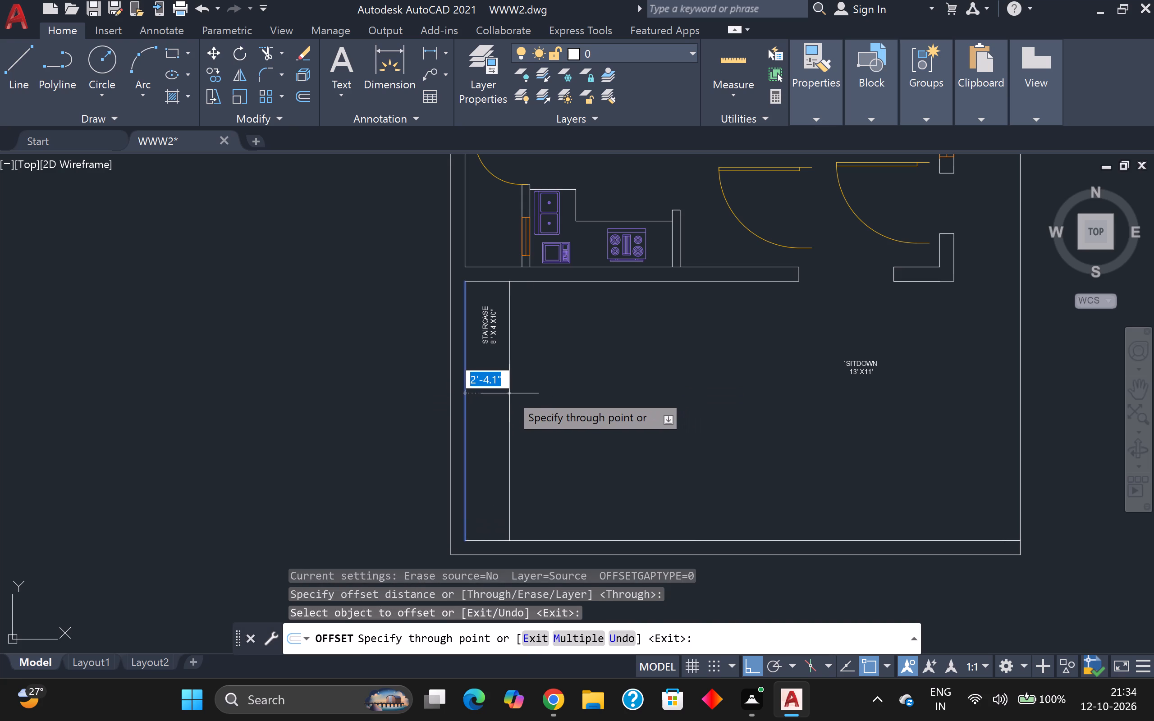
key("4")
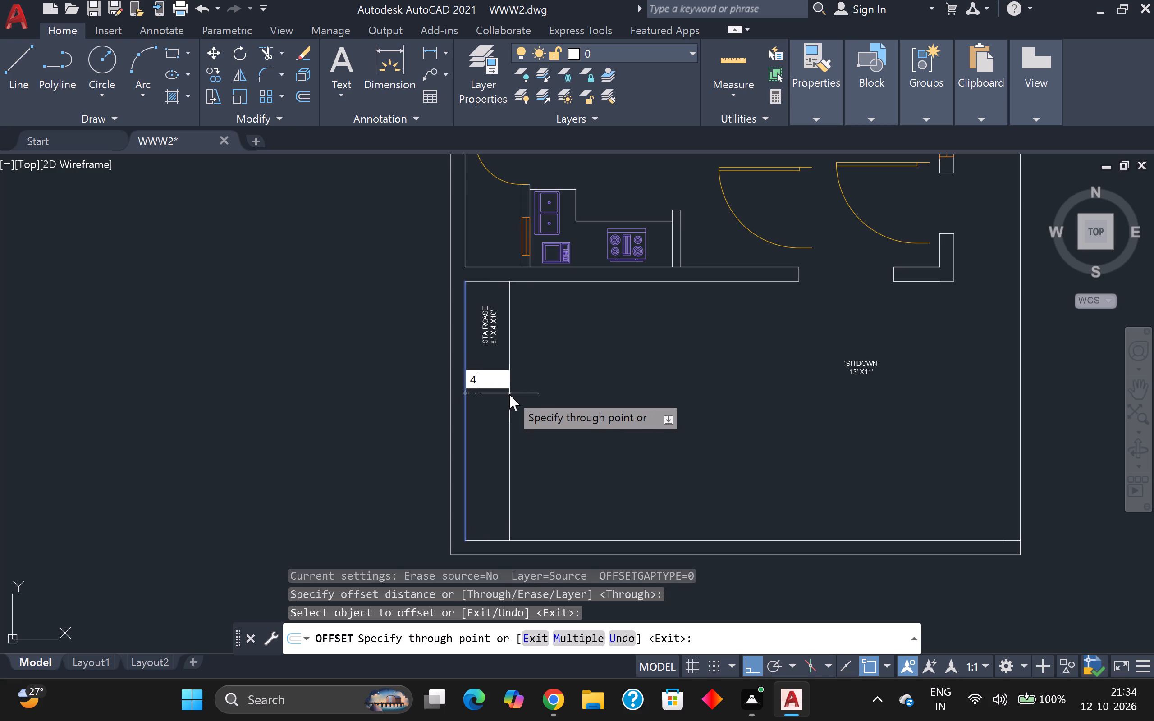
key("apostrophe")
key("Return")
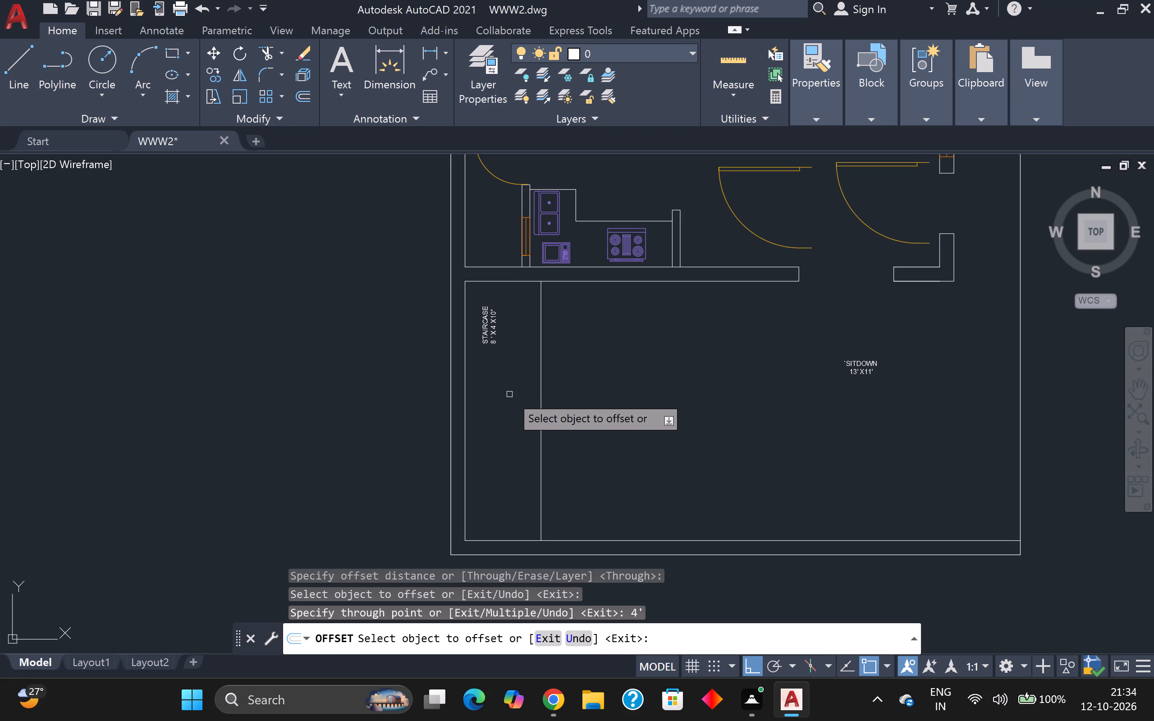
Offset the new vertical line at the landing edge 10" to the east.
left_click(543, 376)
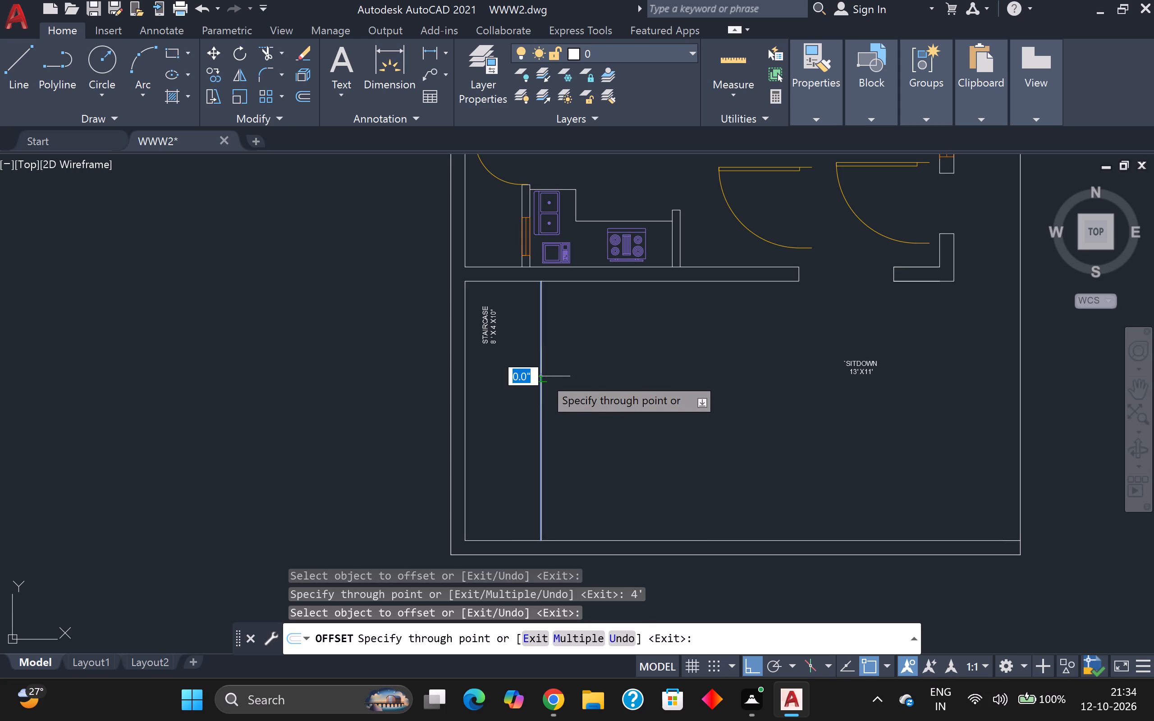
type("10")
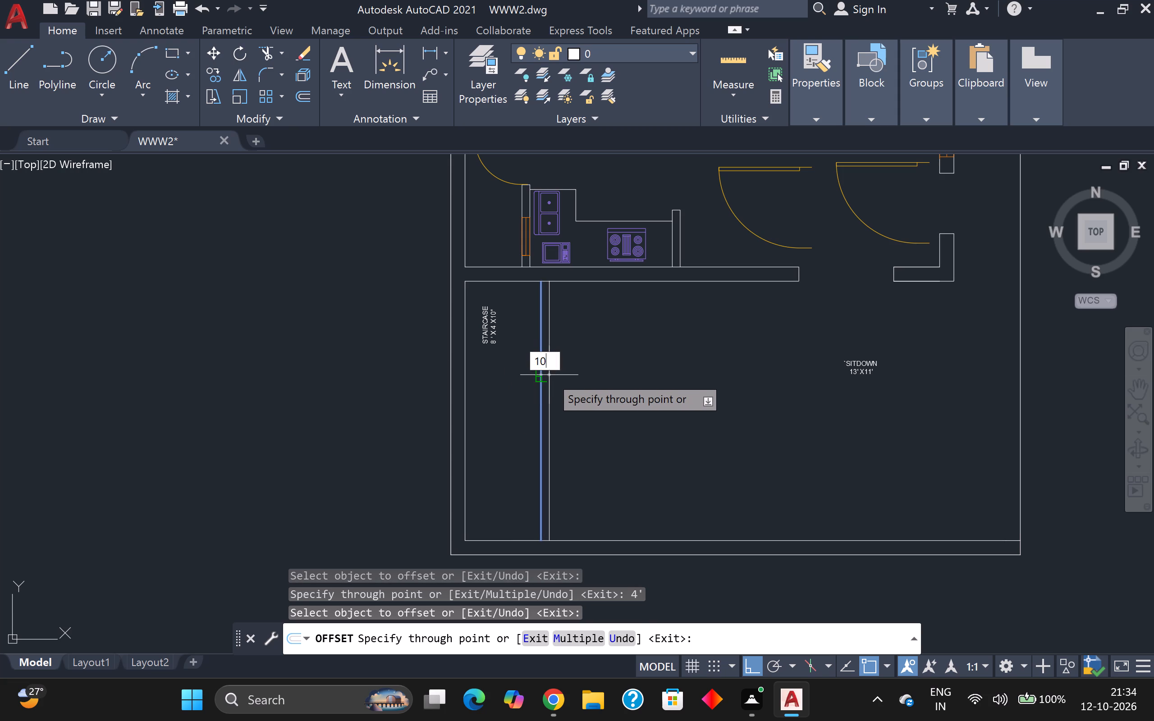
key("shift+quotedbl")
key("Return")
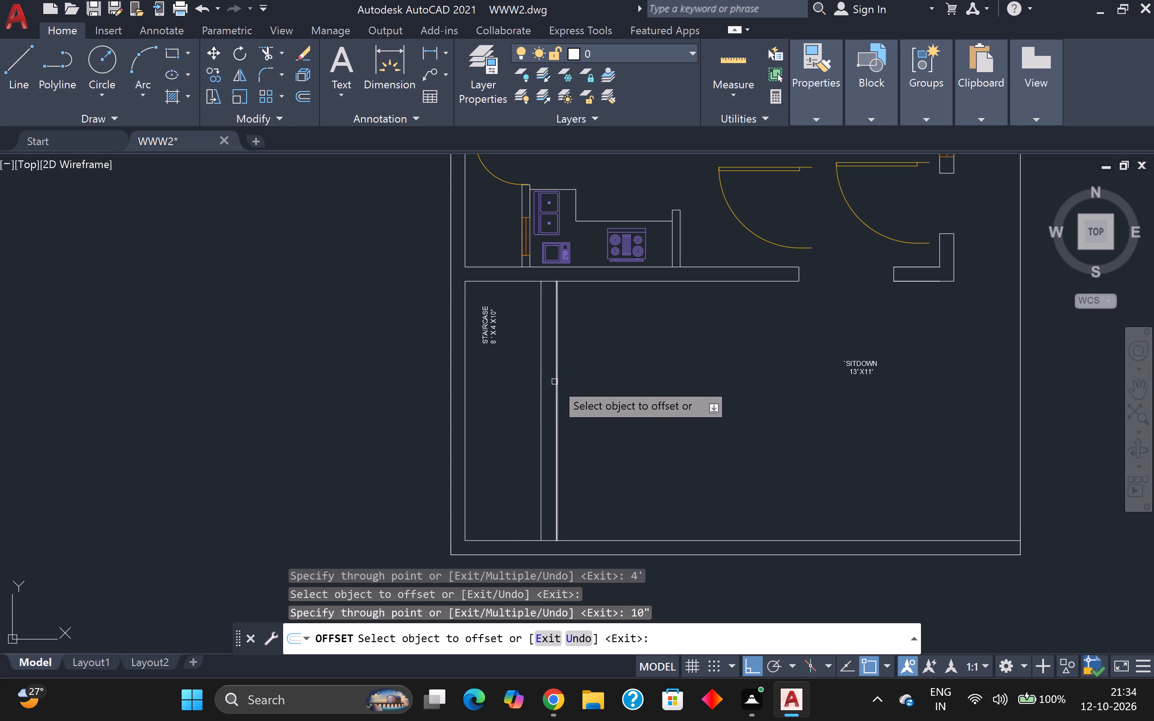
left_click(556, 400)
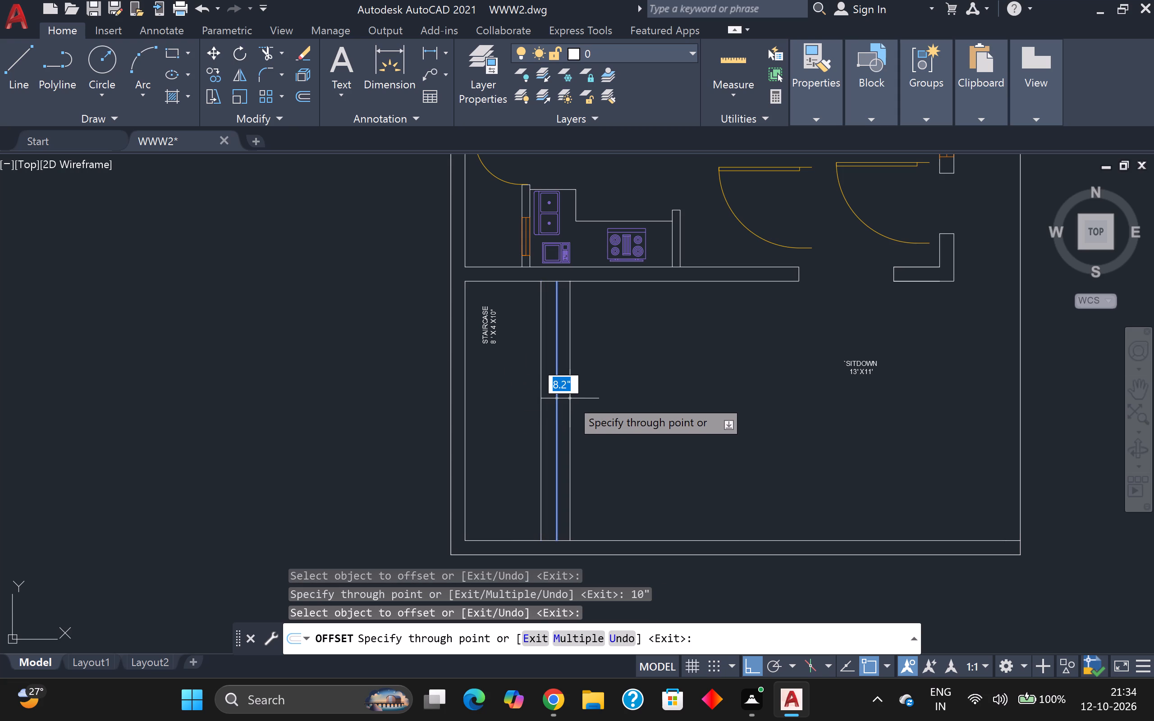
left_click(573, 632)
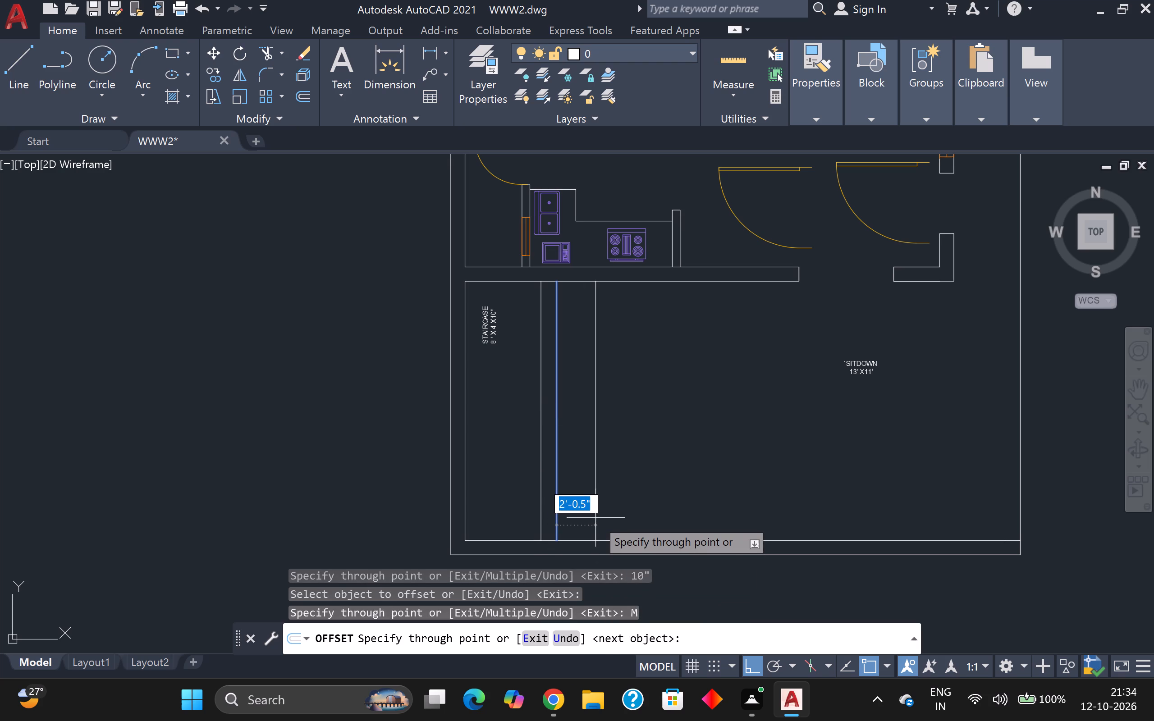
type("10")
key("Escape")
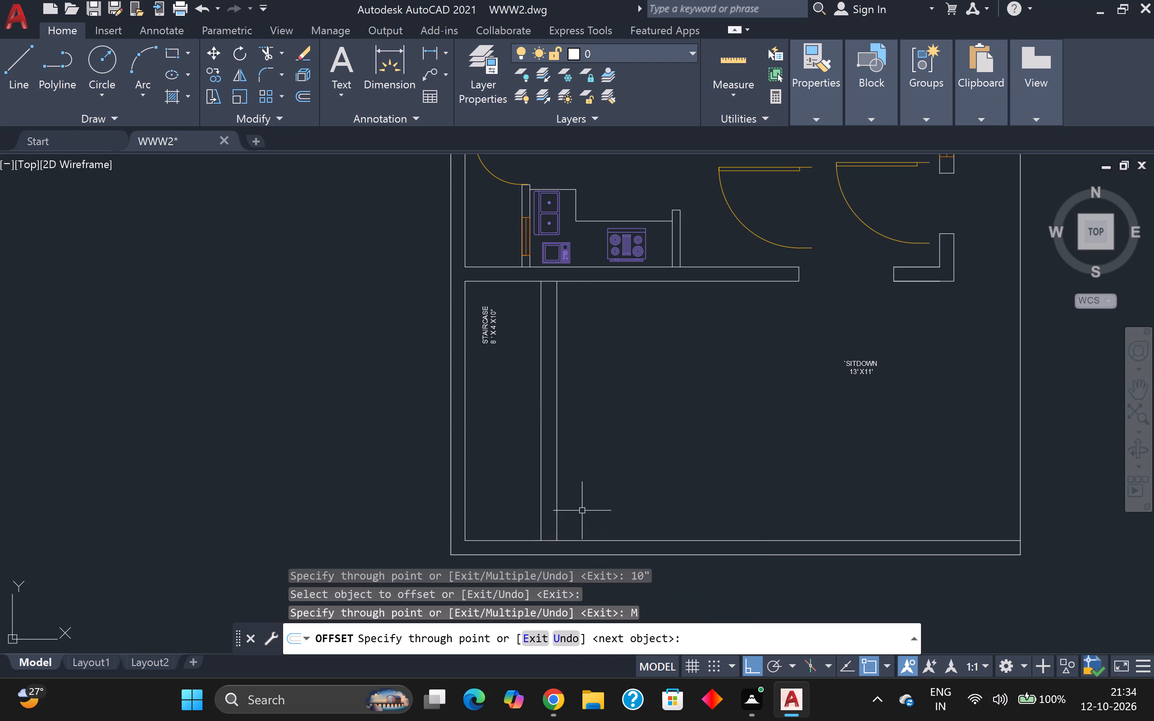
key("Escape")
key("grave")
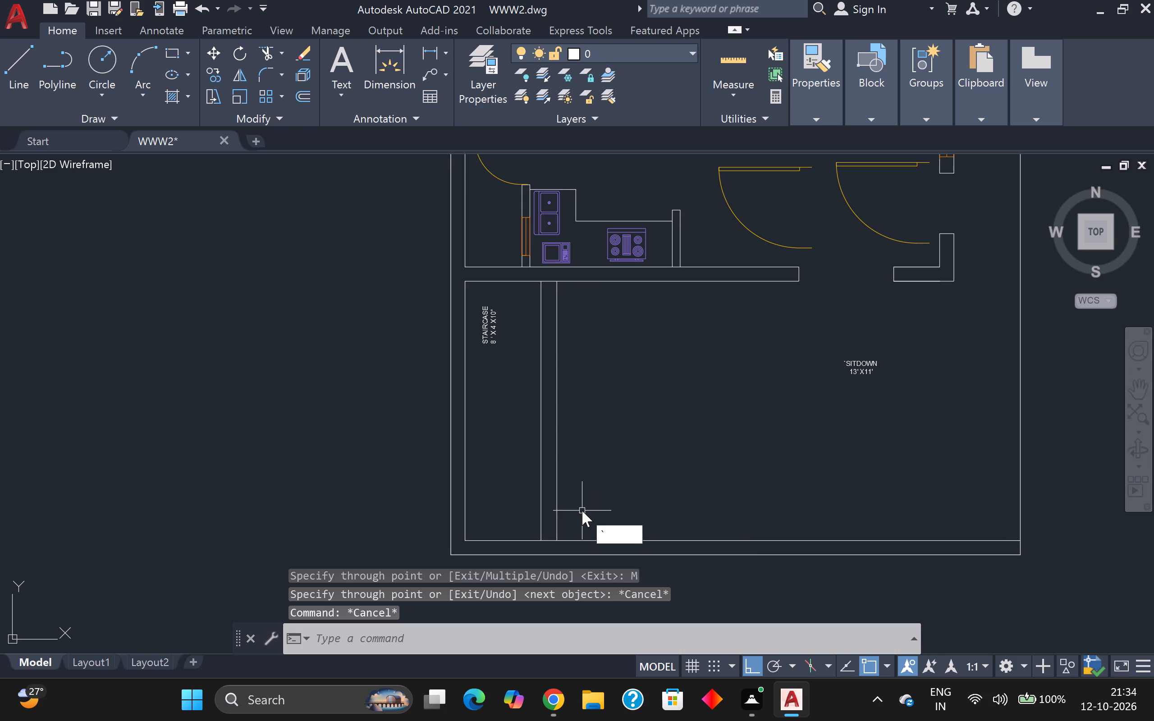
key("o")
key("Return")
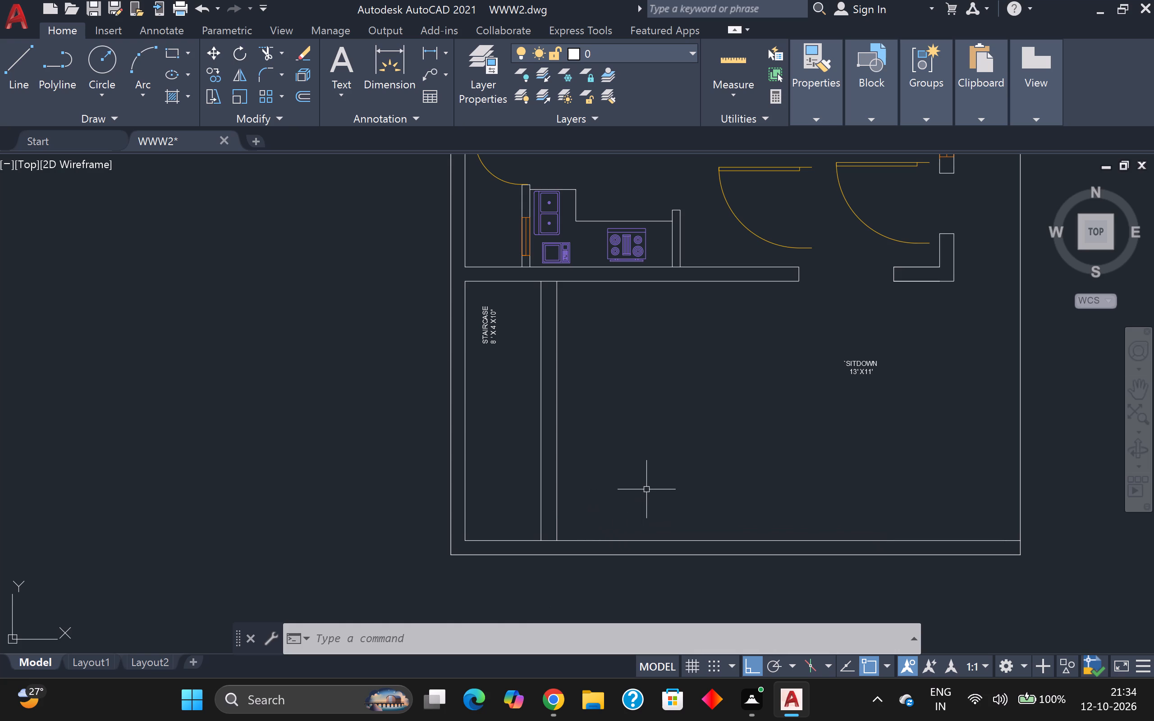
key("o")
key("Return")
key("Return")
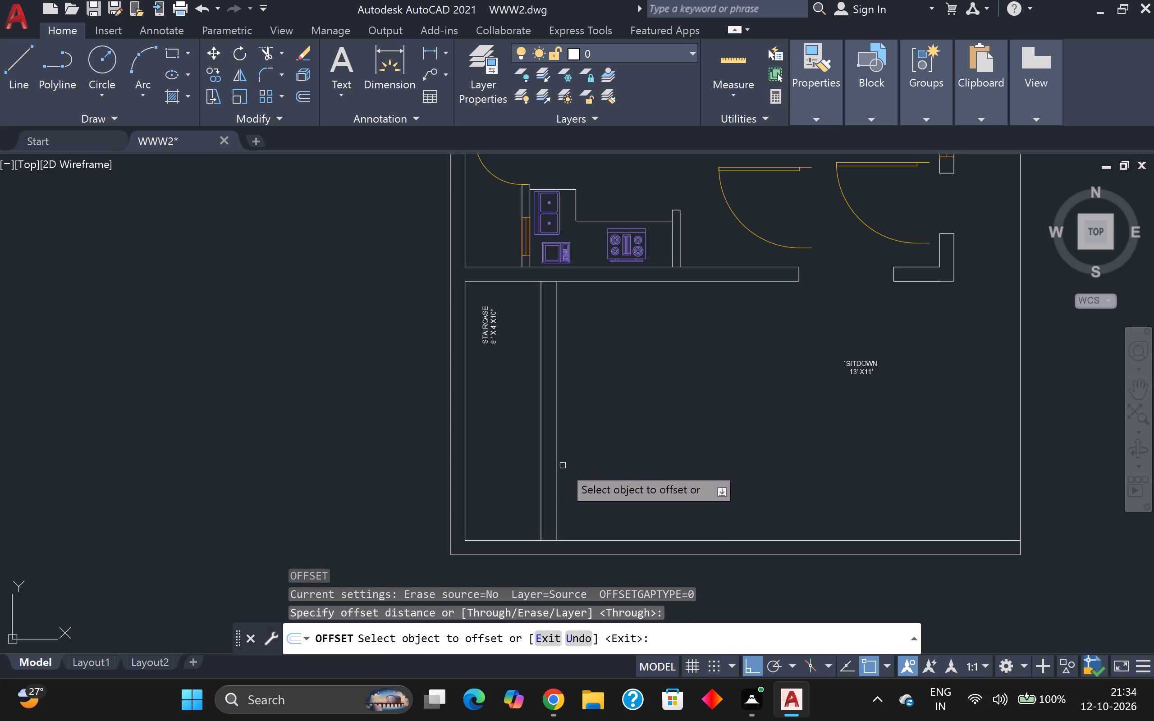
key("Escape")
Offset the staircase's first tread line to the east twelve times in succession at 10" spacing.
key("o")
key("Return")
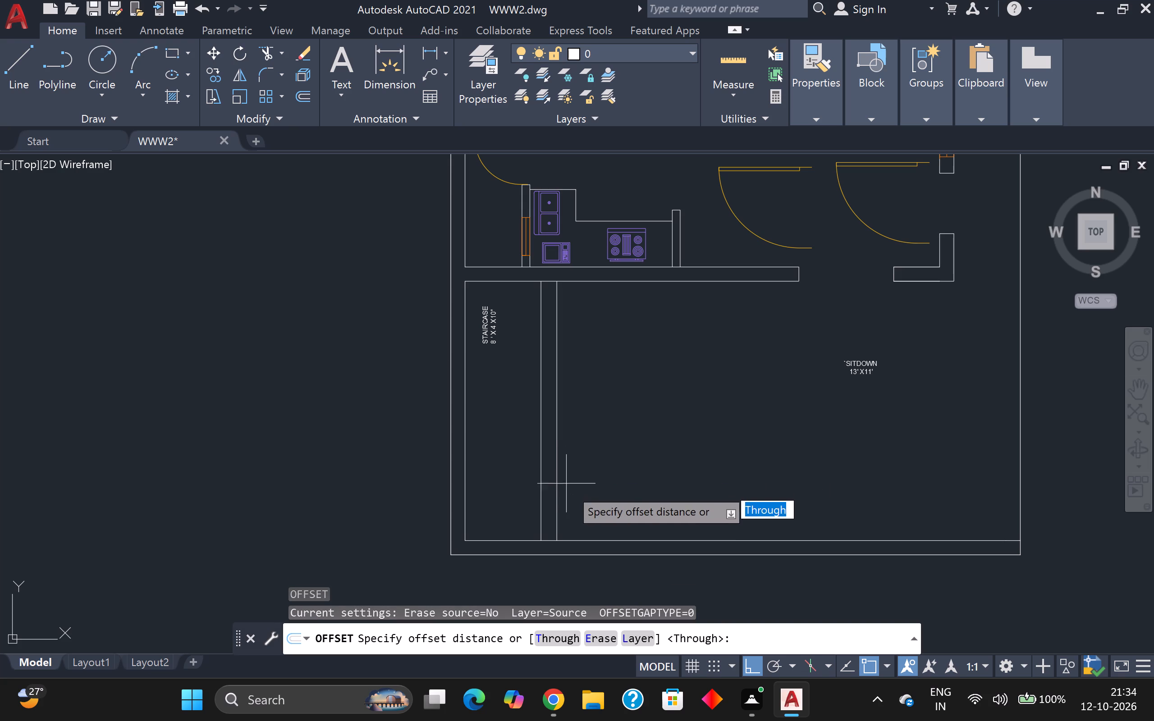
type("10")
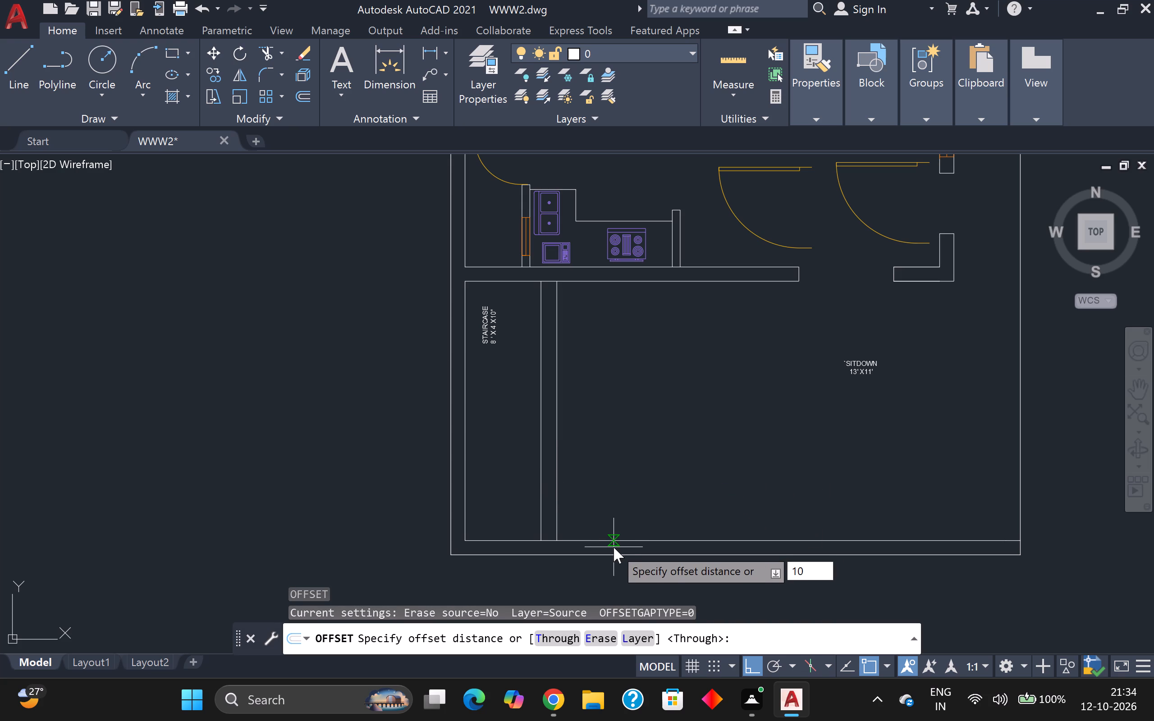
key("shift+quotedbl")
key("Return")
left_click(557, 508)
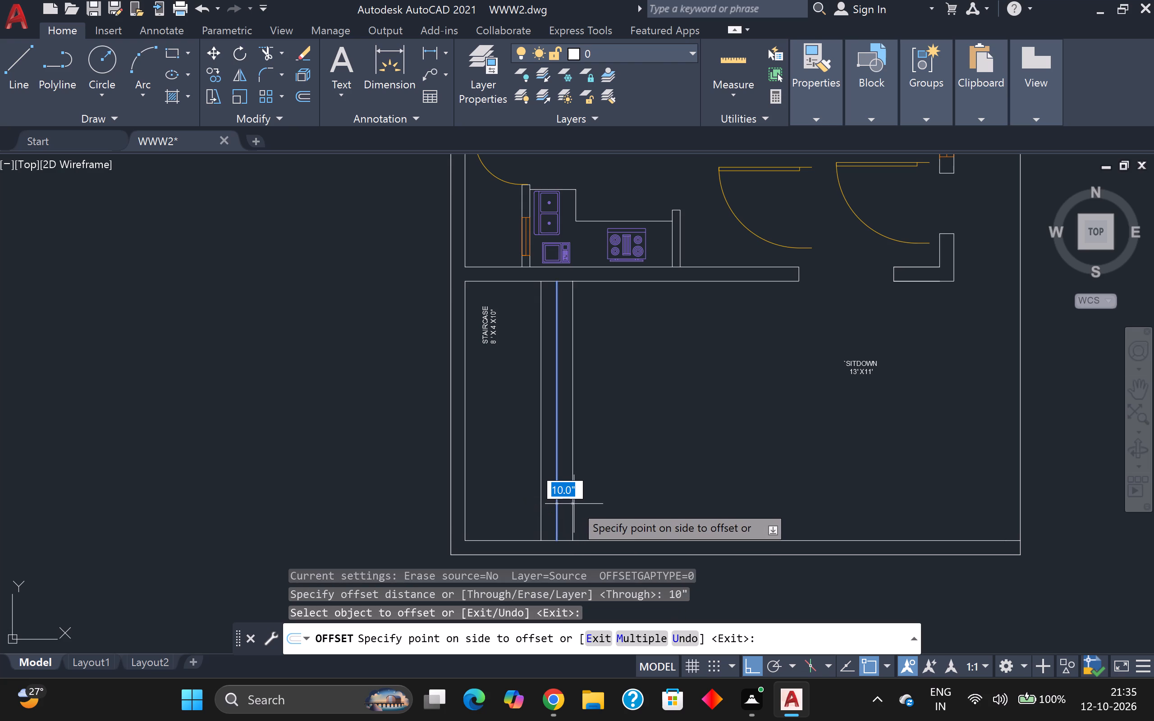
left_click(636, 639)
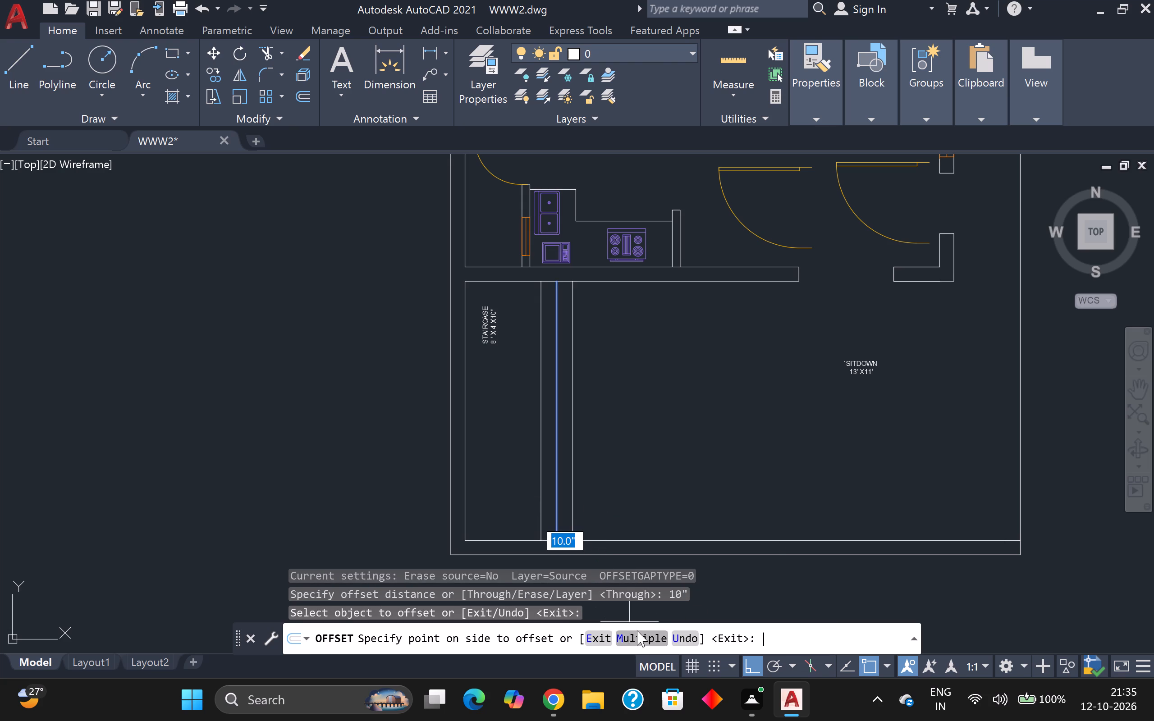
left_click(632, 525)
left_click(634, 523)
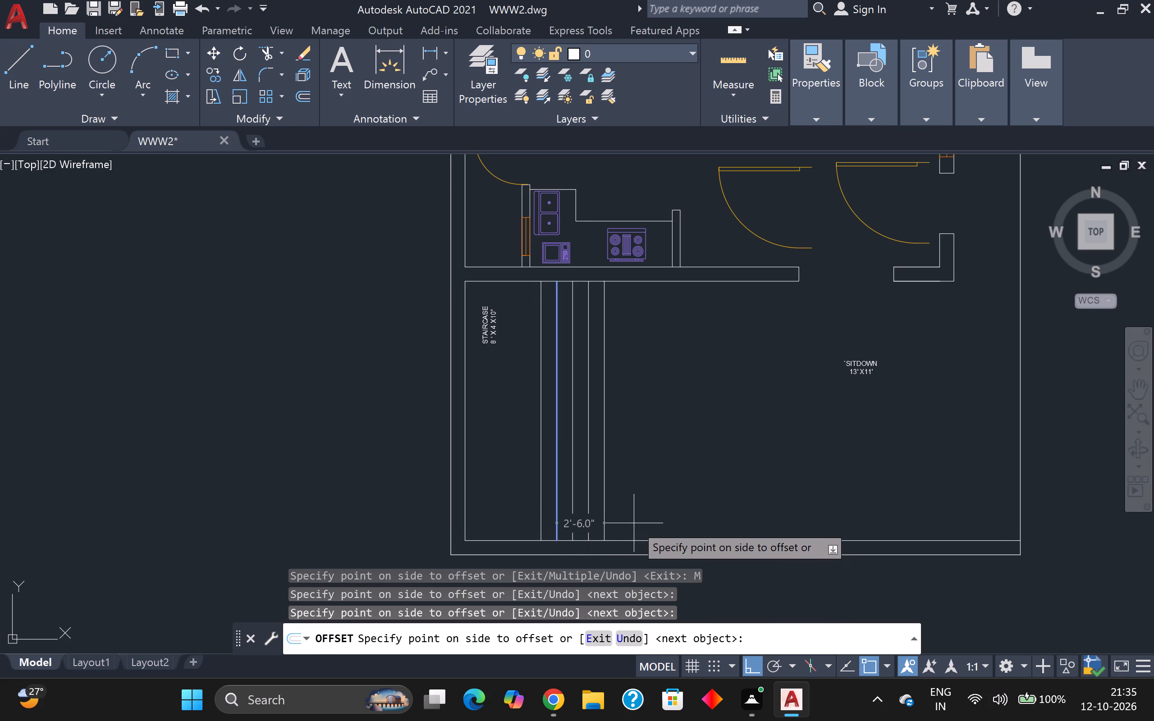
left_click(641, 520)
left_click(649, 514)
left_click(669, 506)
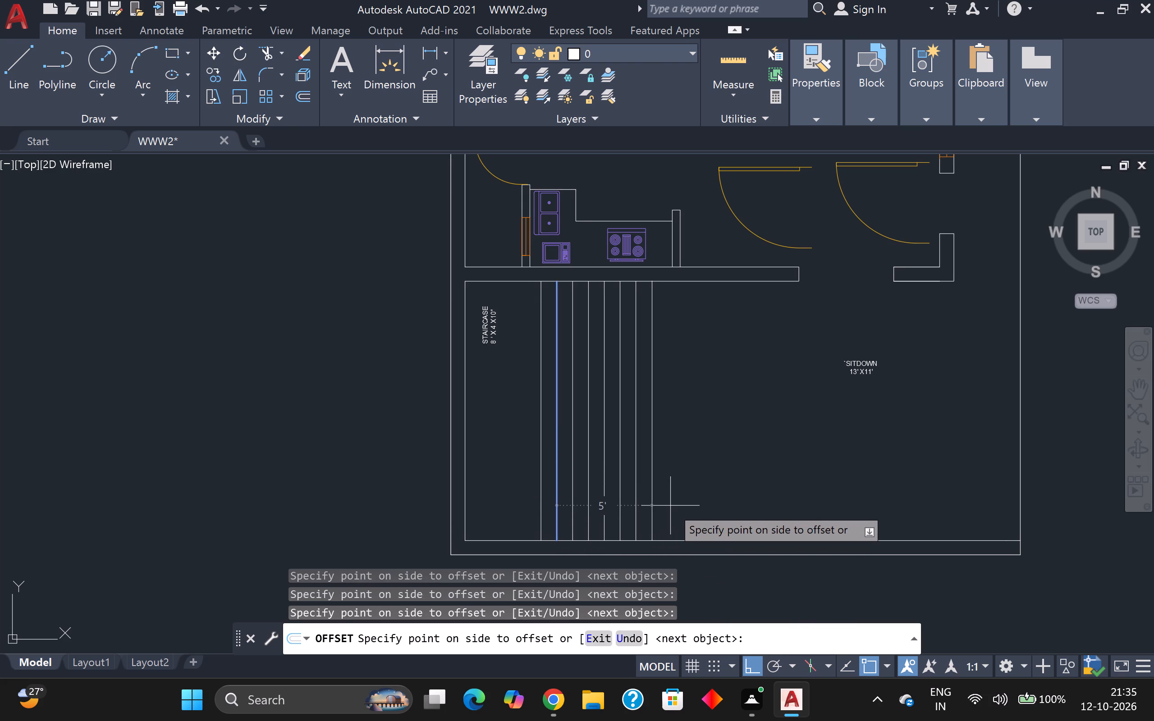
left_click(685, 502)
left_click(695, 498)
left_click(736, 485)
left_click(742, 484)
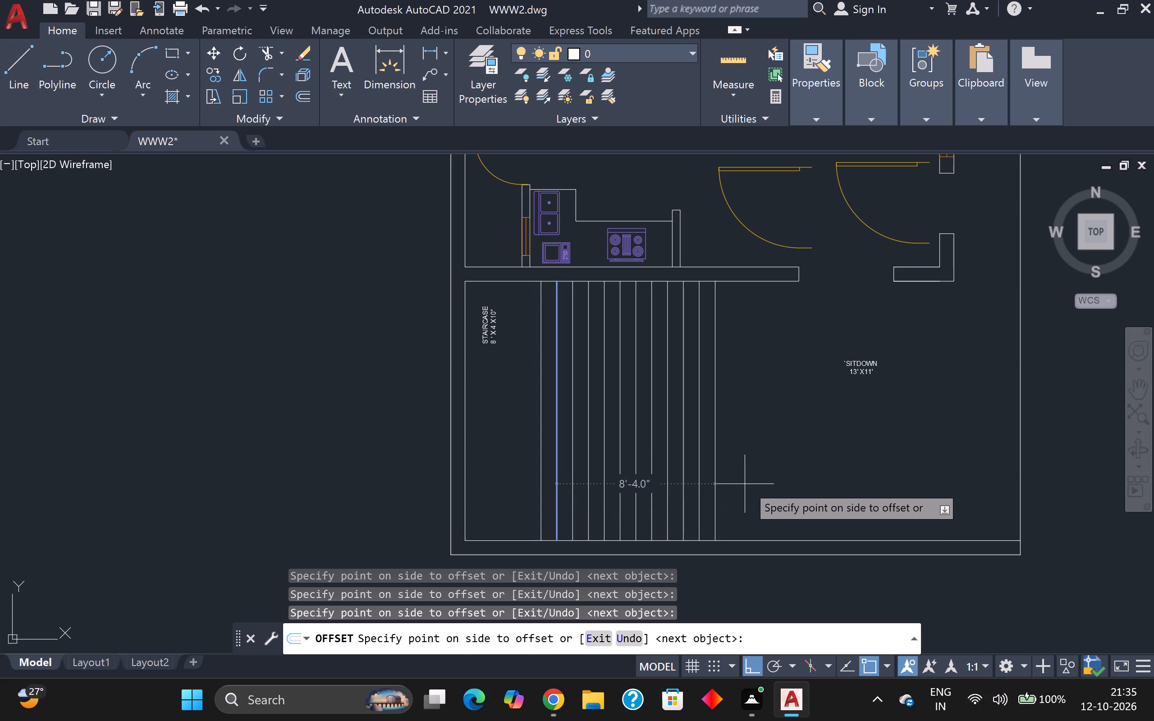
left_click(760, 478)
left_click(774, 475)
left_click(796, 473)
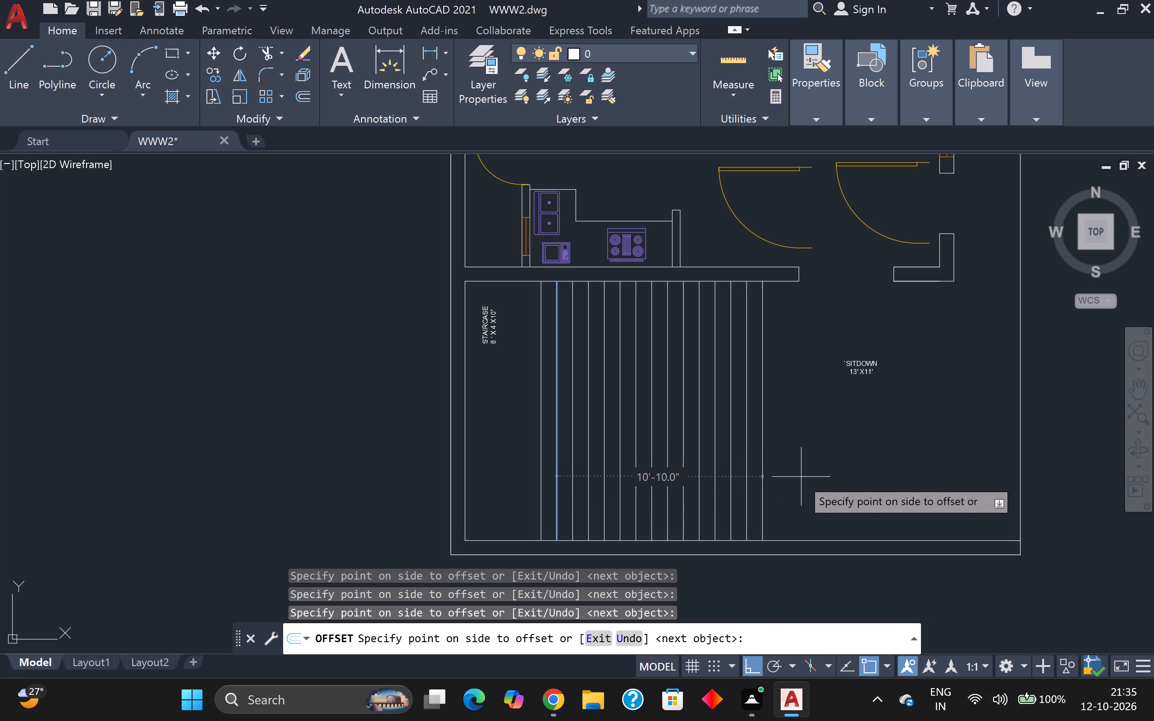
key("Escape")
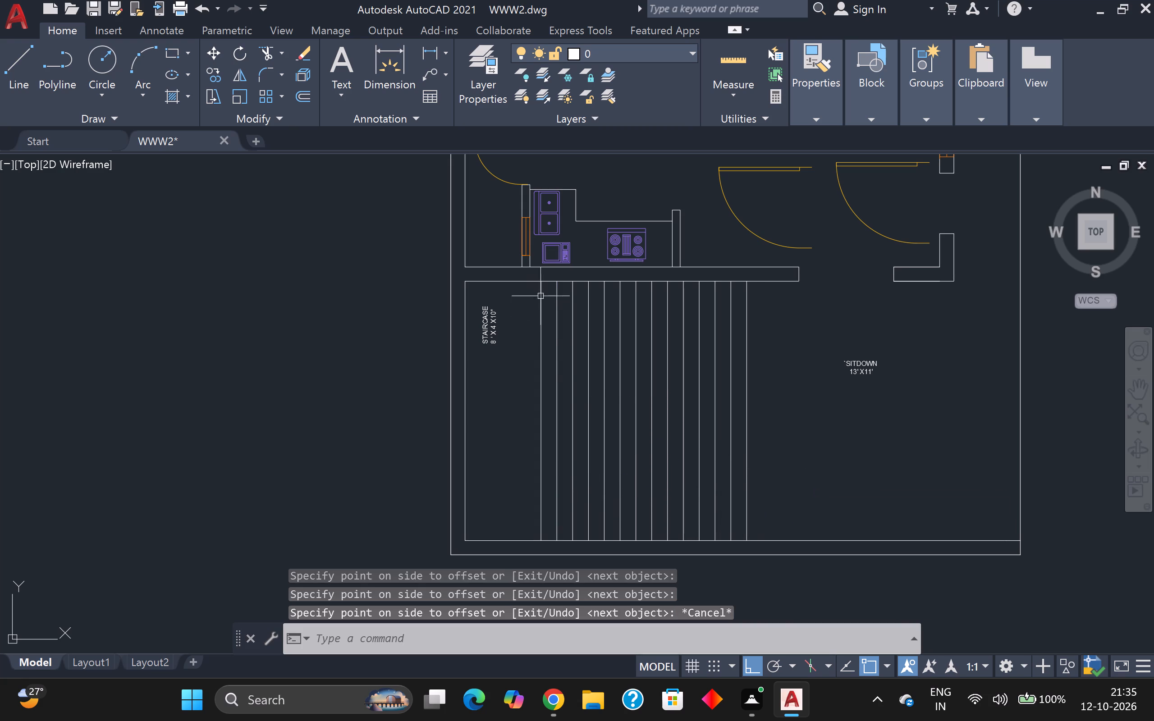
Draw a 13'-7" horizontal line along the wall's south face from the landing edge line's top to the wall's east end.
key("l")
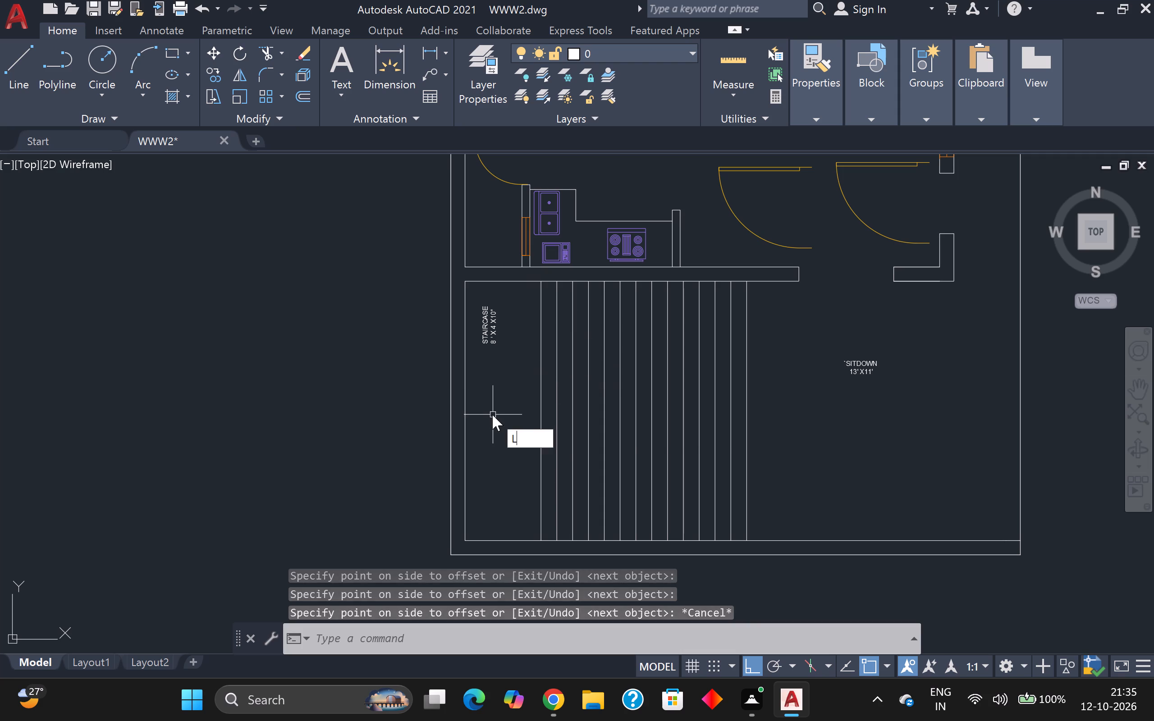
key("Return")
scroll(557, 296, "up", 1)
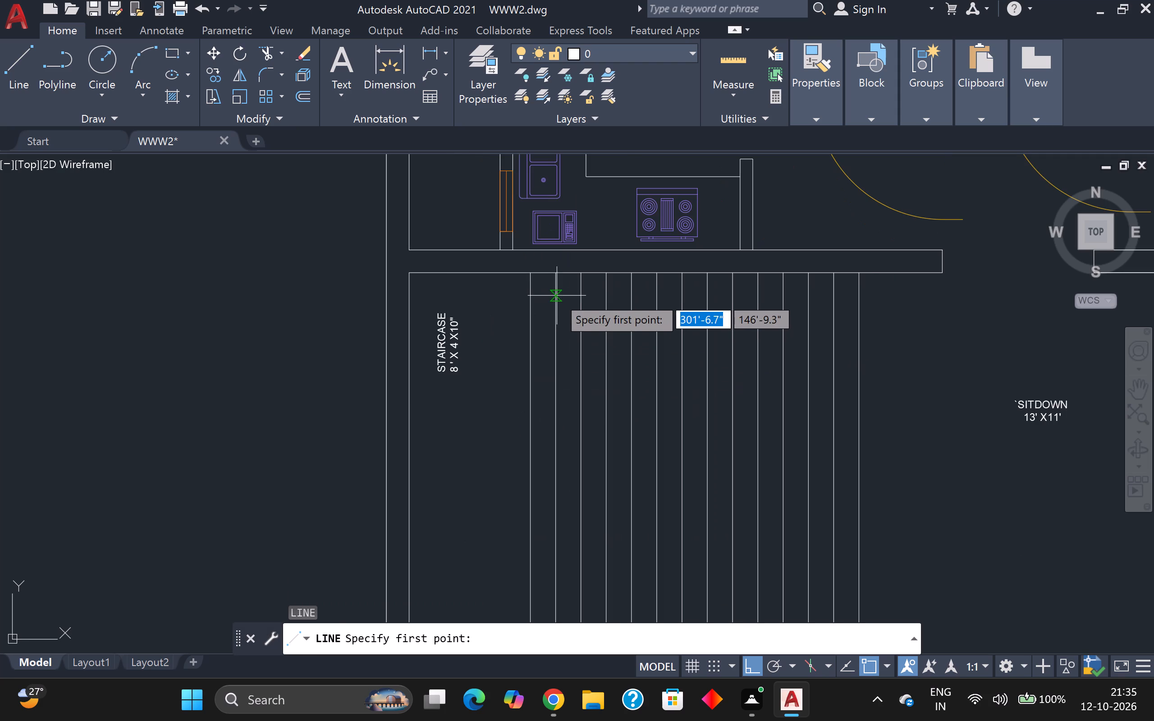
scroll(564, 273, "up", 7)
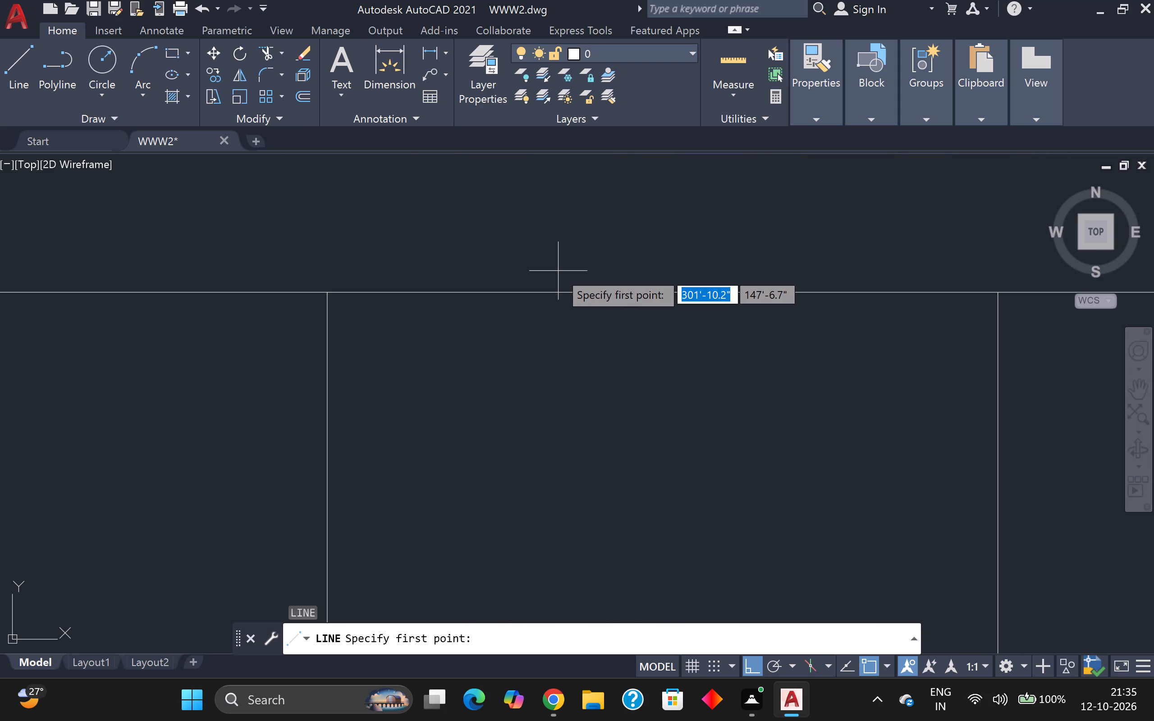
scroll(558, 271, "down", 4)
scroll(417, 267, "up", 6)
scroll(381, 230, "up", 1)
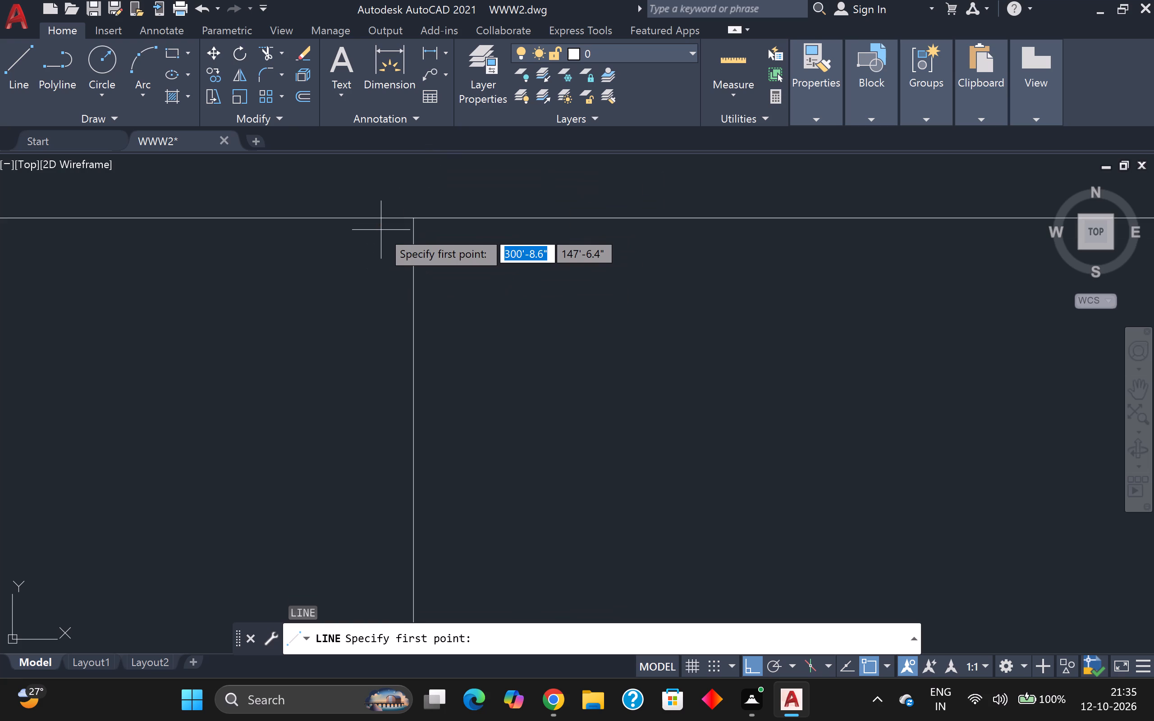
left_click(412, 219)
middle_click_drag(570, 191, 522, 247)
scroll(532, 238, "down", 3)
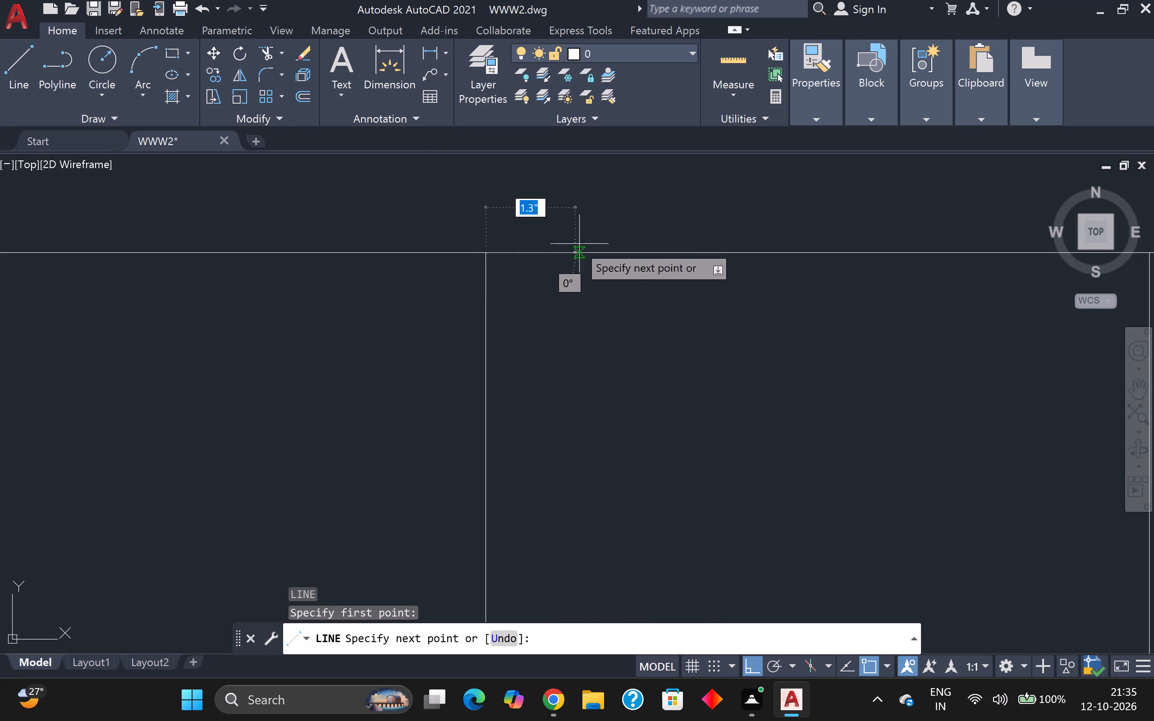
middle_click_drag(589, 239, 340, 274)
scroll(889, 247, "down", 4)
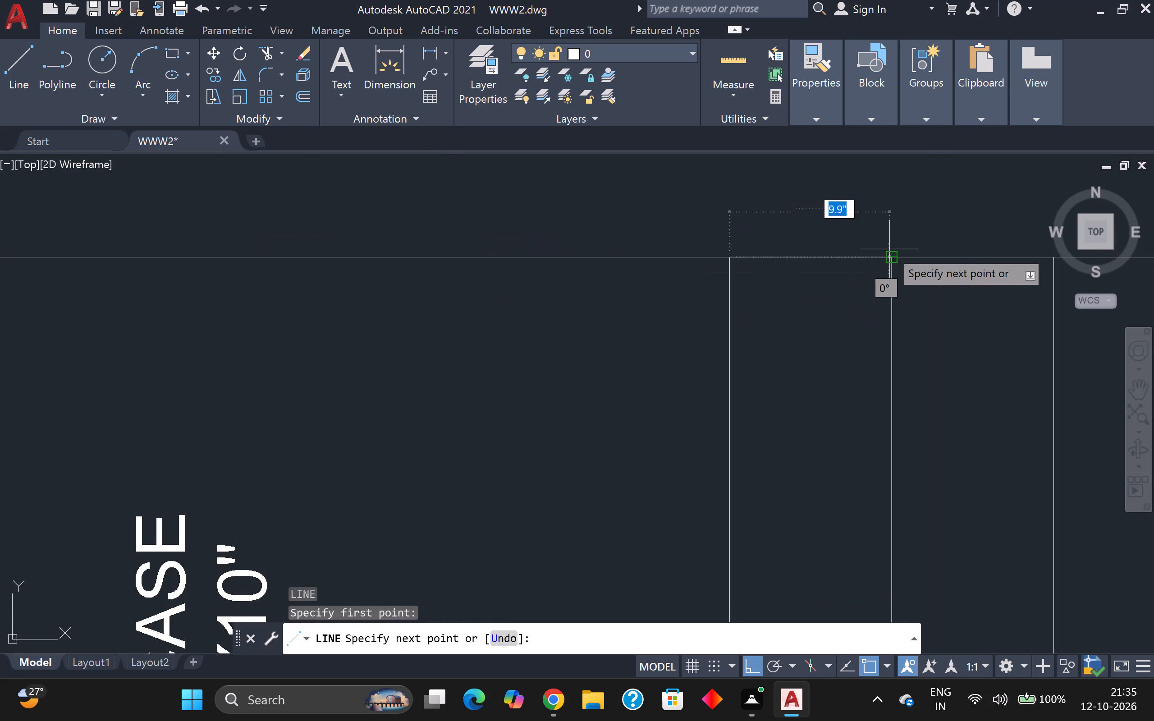
scroll(889, 249, "down", 1)
middle_click_drag(925, 264, 275, 314)
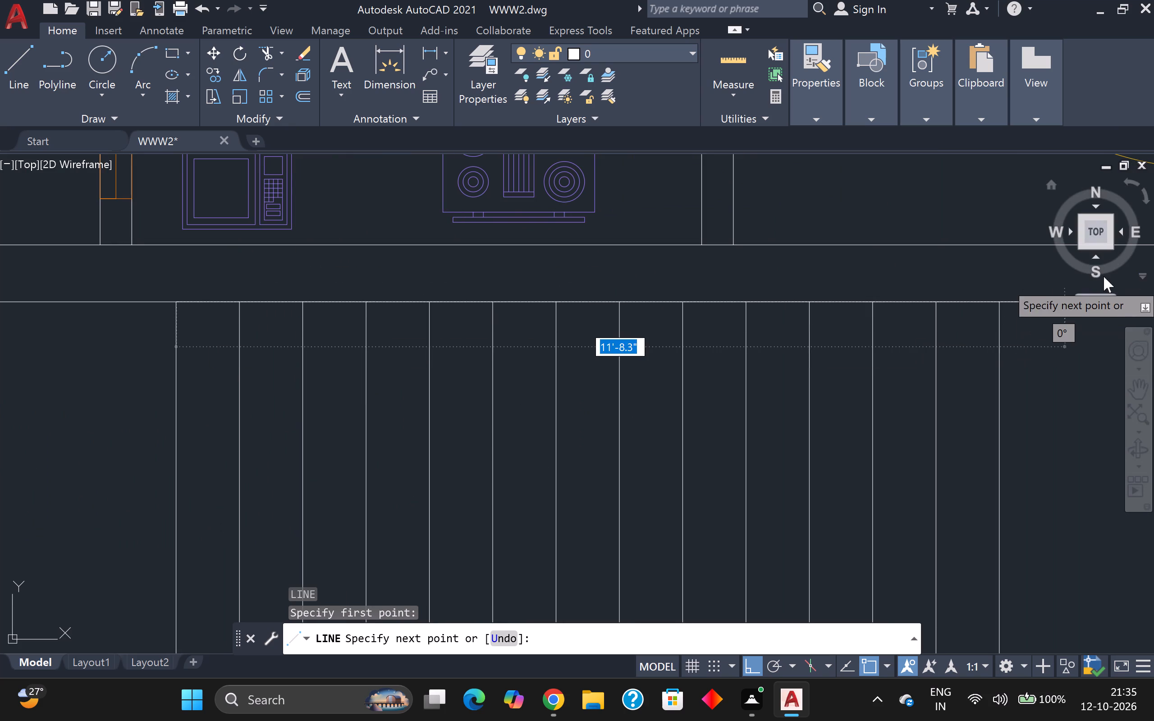
middle_click_drag(1004, 296, 493, 360)
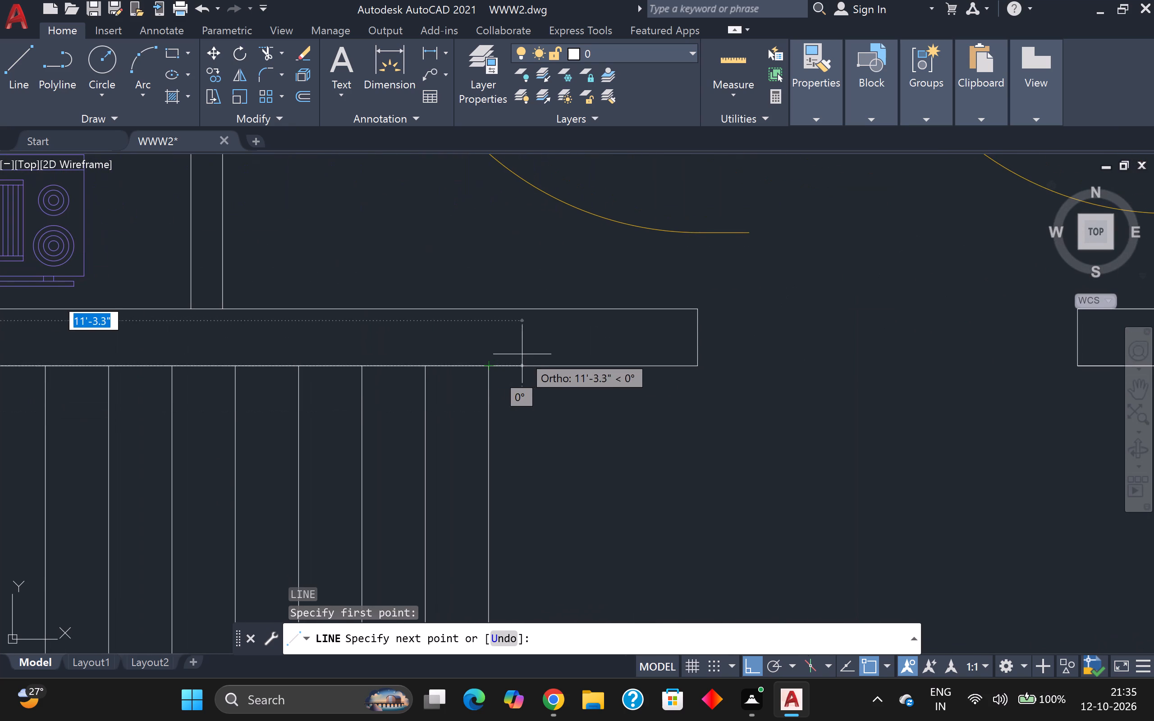
left_click(702, 365)
key("Escape")
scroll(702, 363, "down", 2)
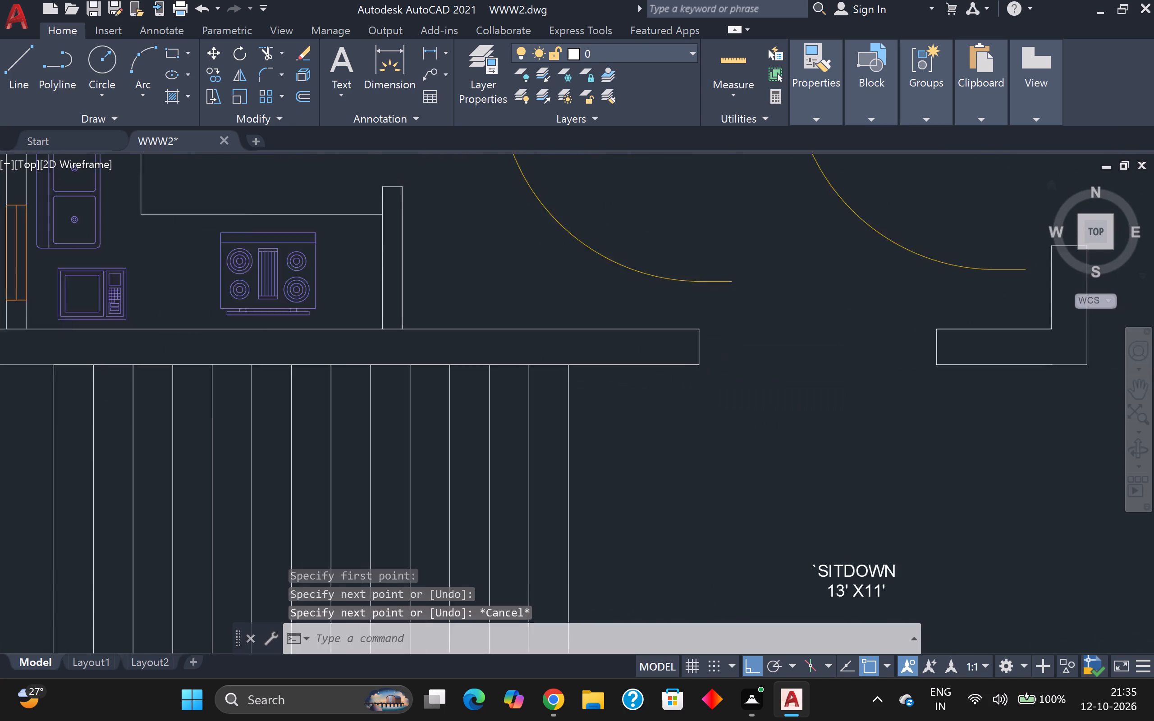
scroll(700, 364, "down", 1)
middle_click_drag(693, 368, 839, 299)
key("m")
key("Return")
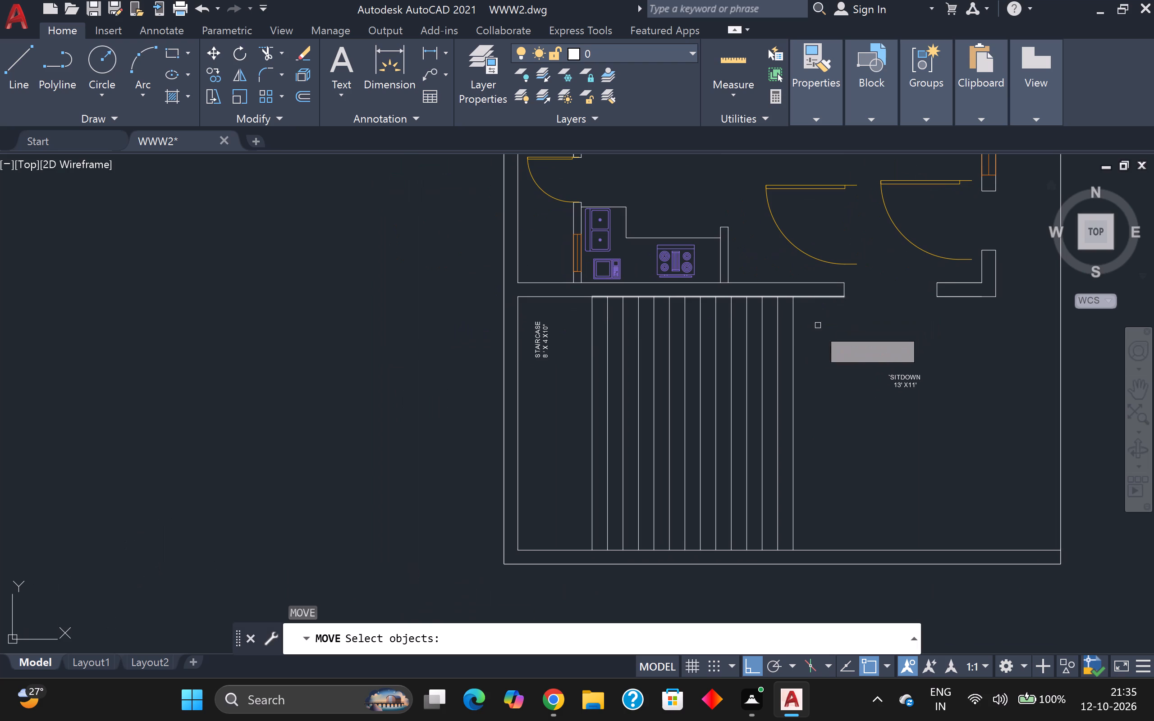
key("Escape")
Draw a 10'-10" horizontal line across the treads from the landing edge line's midpoint to the easternmost tread line's midpoint.
key("l")
key("Return")
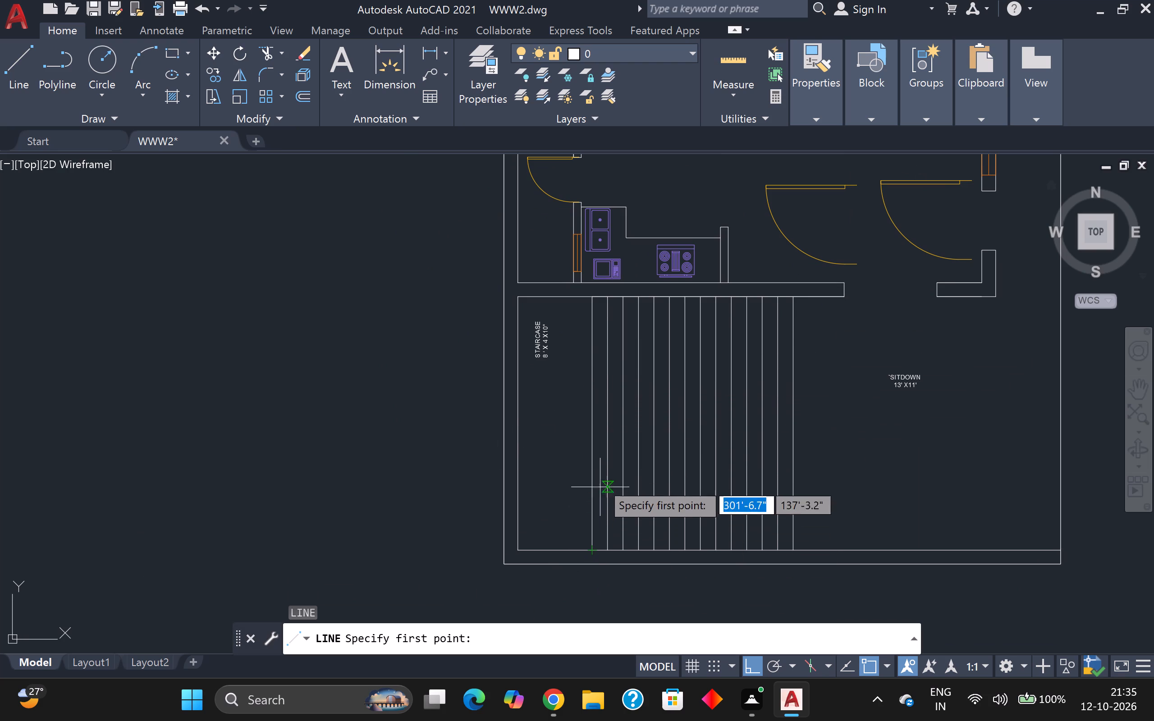
left_click(590, 424)
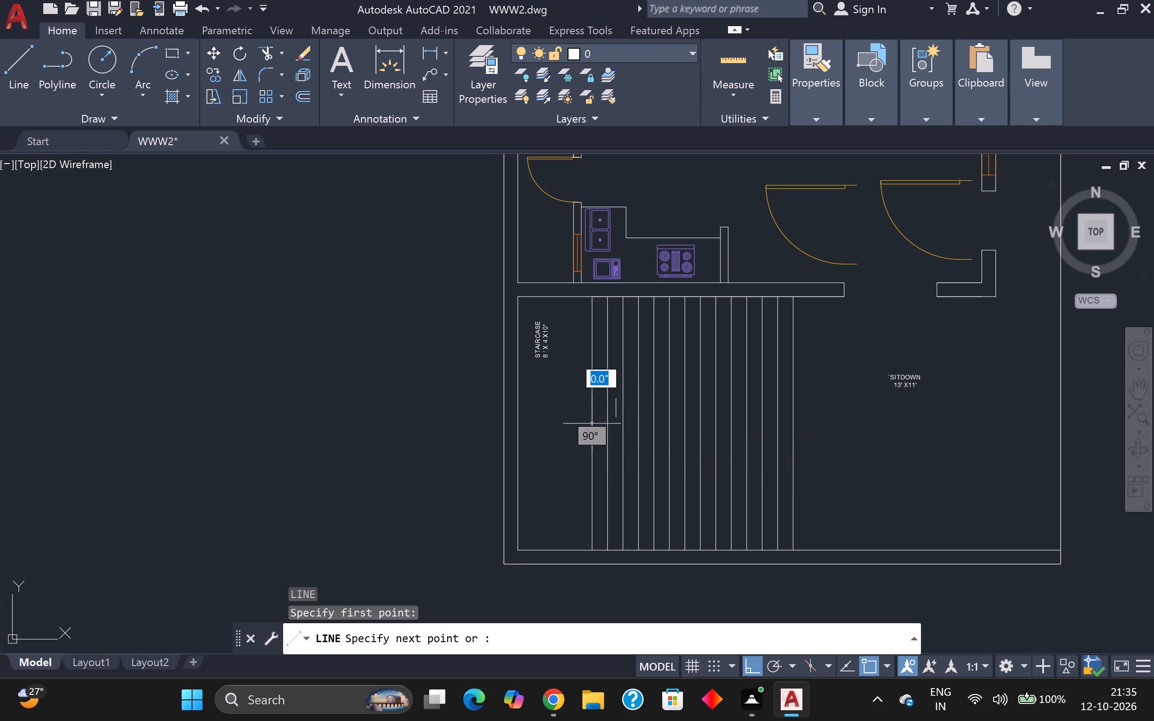
left_click(790, 421)
key("Escape")
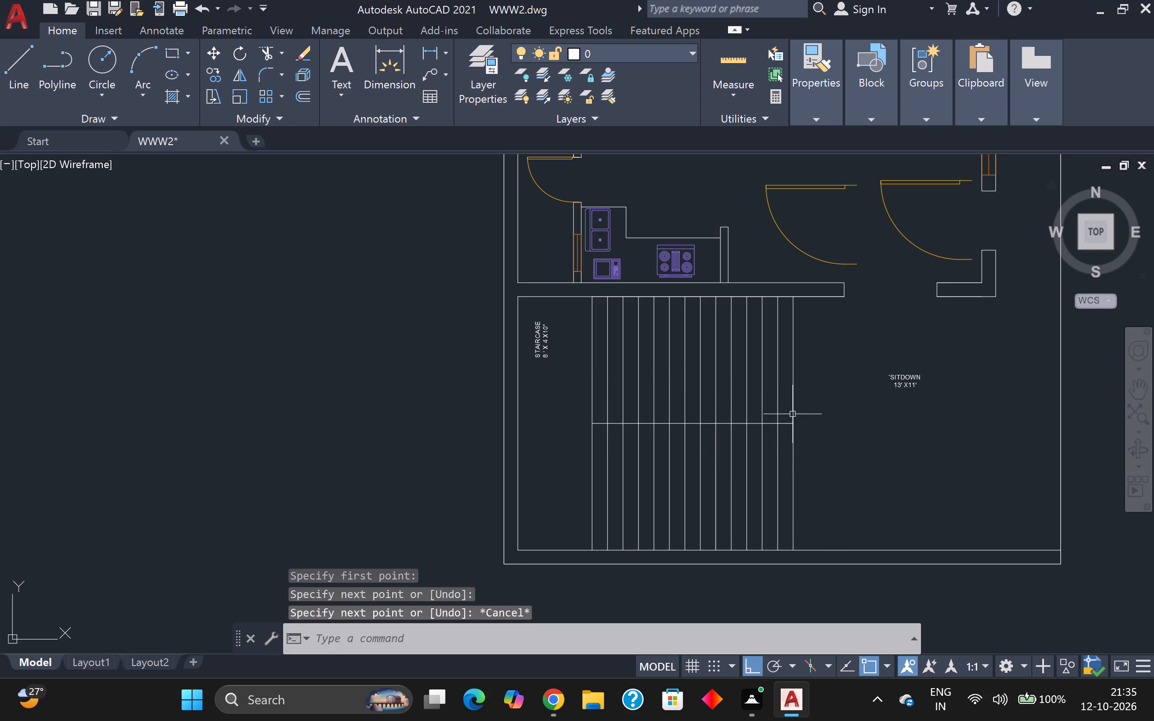
Offset the staircase's horizontal middle line 1" to the north.
left_click(781, 424)
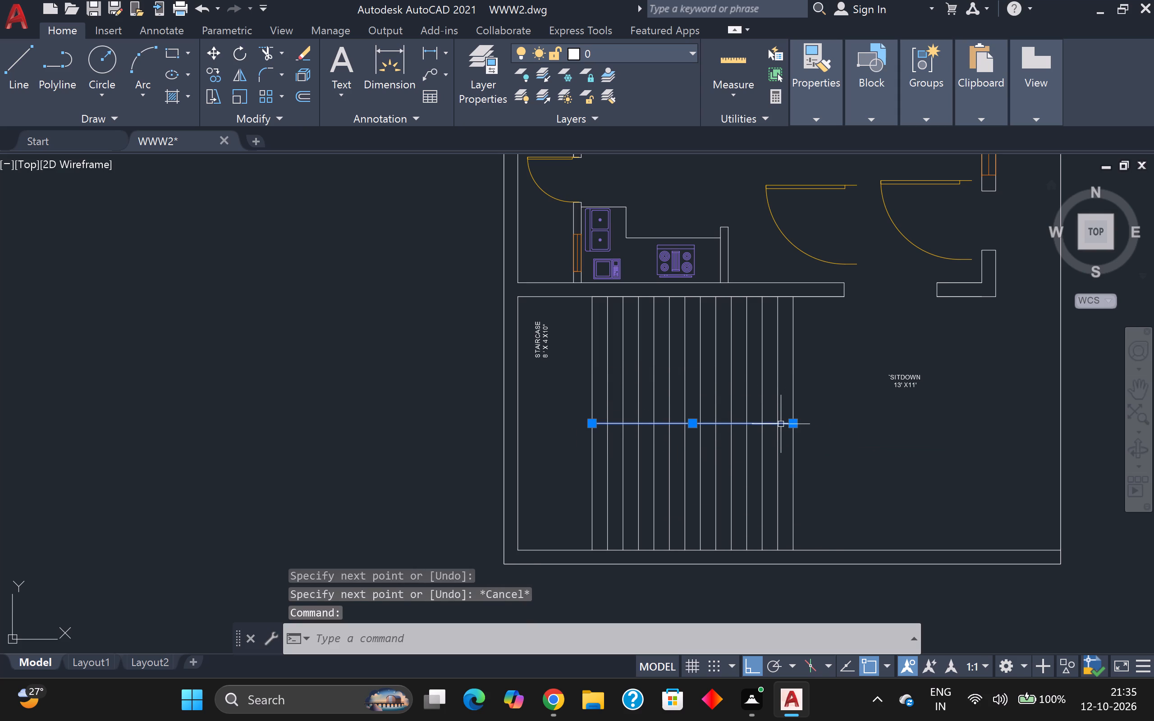
key("o")
key("Return")
key("Return")
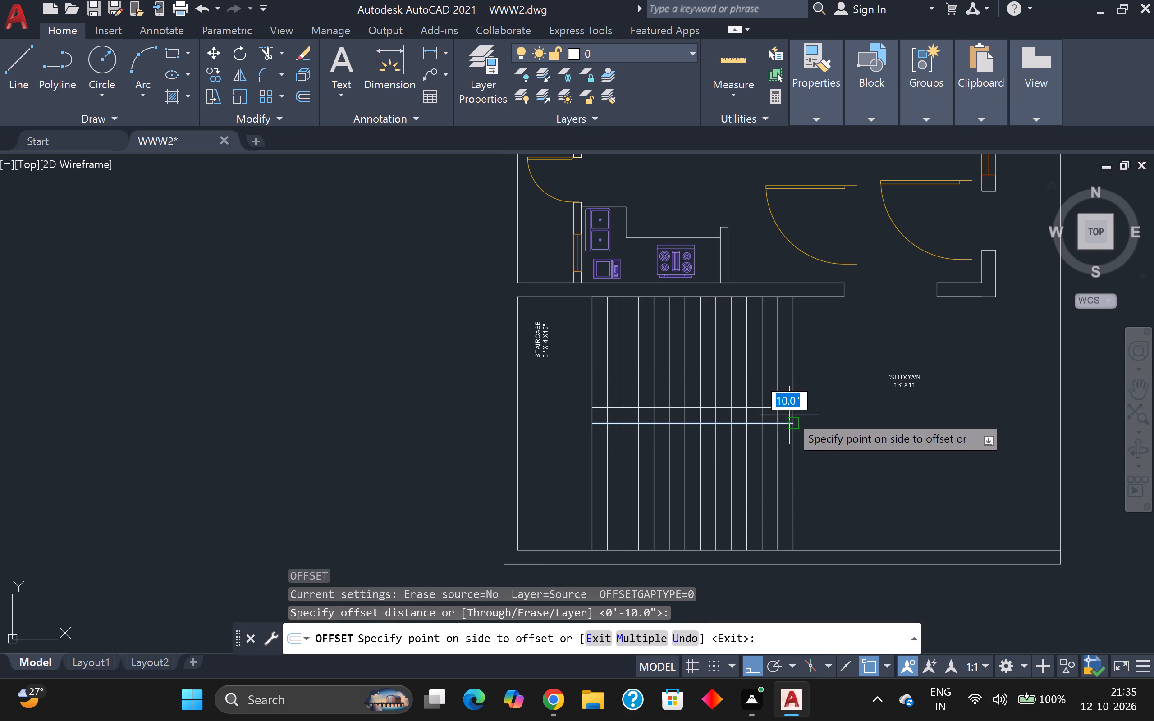
key("1")
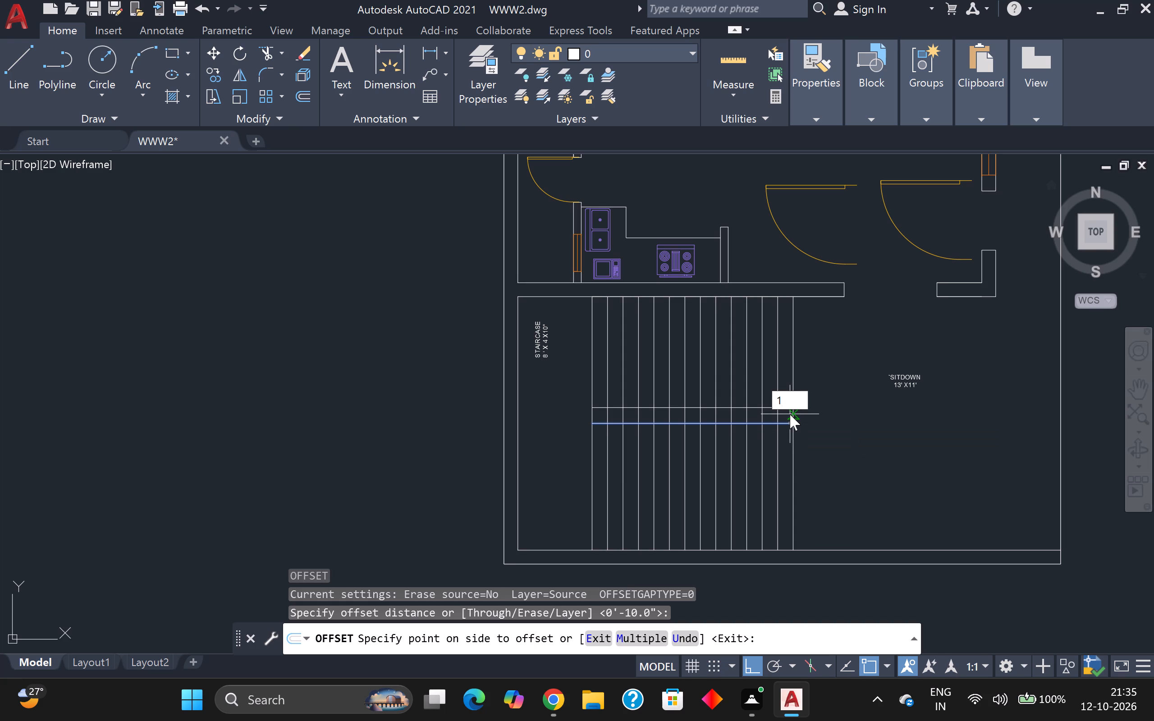
key("Return")
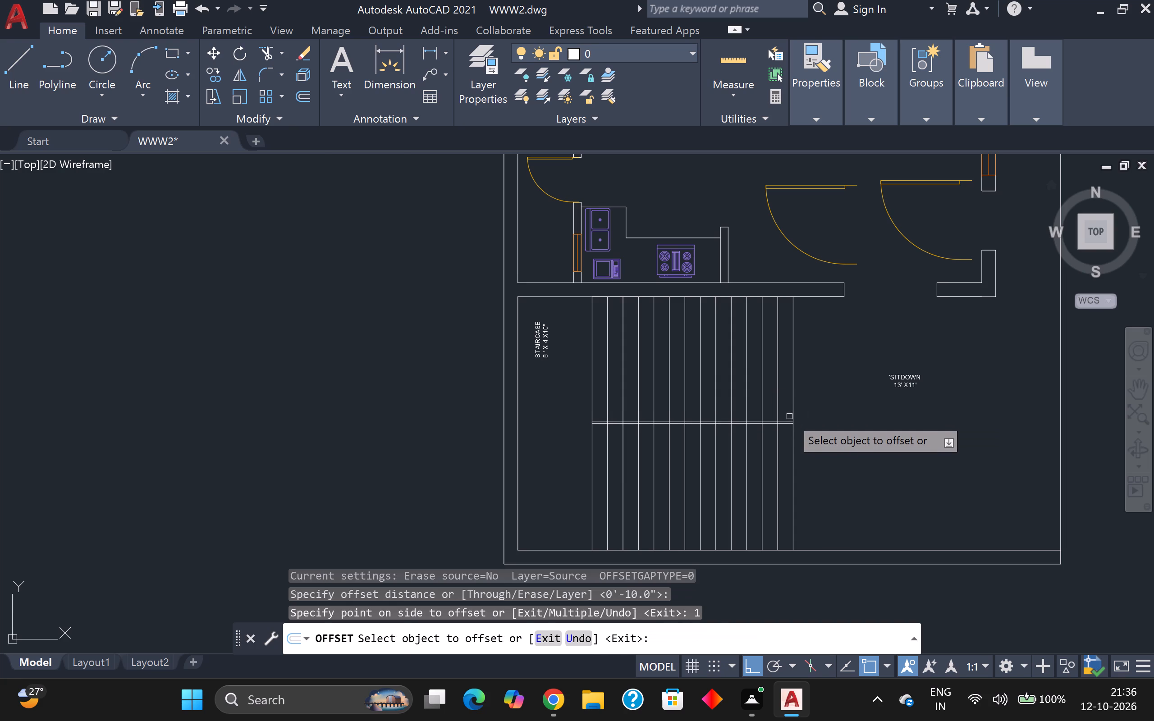
Offset the northern of the two staircase middle lines 1" to the south.
scroll(789, 416, "up", 4)
left_click(773, 458)
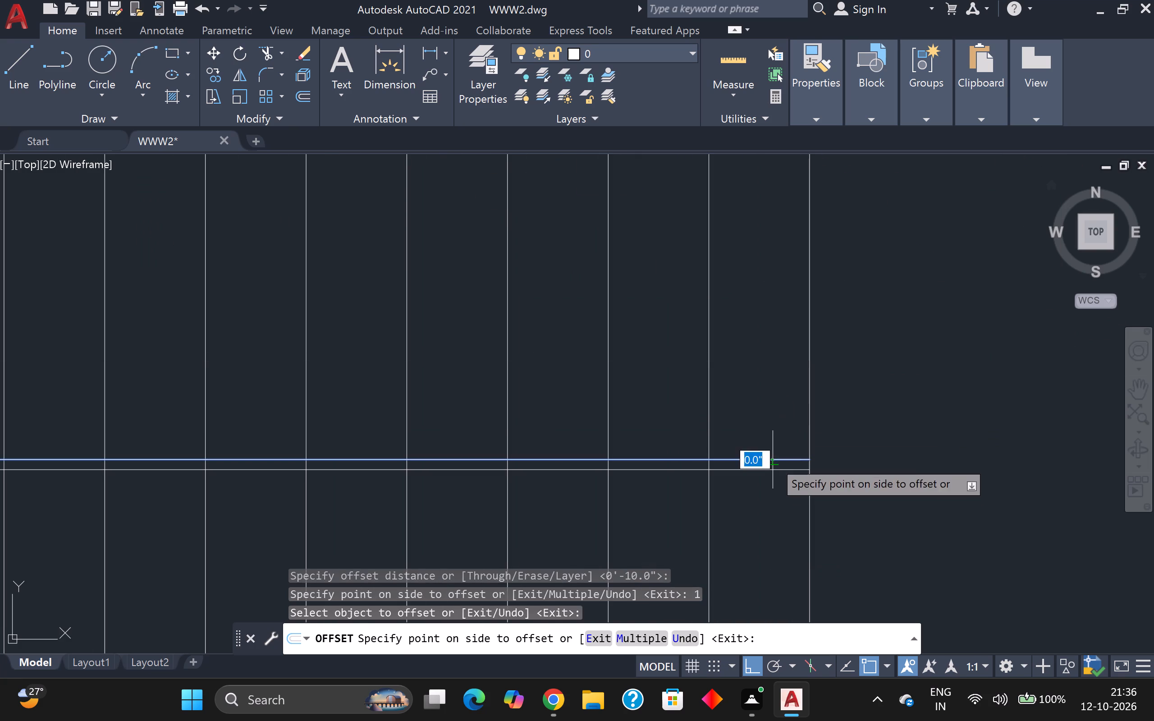
key("1")
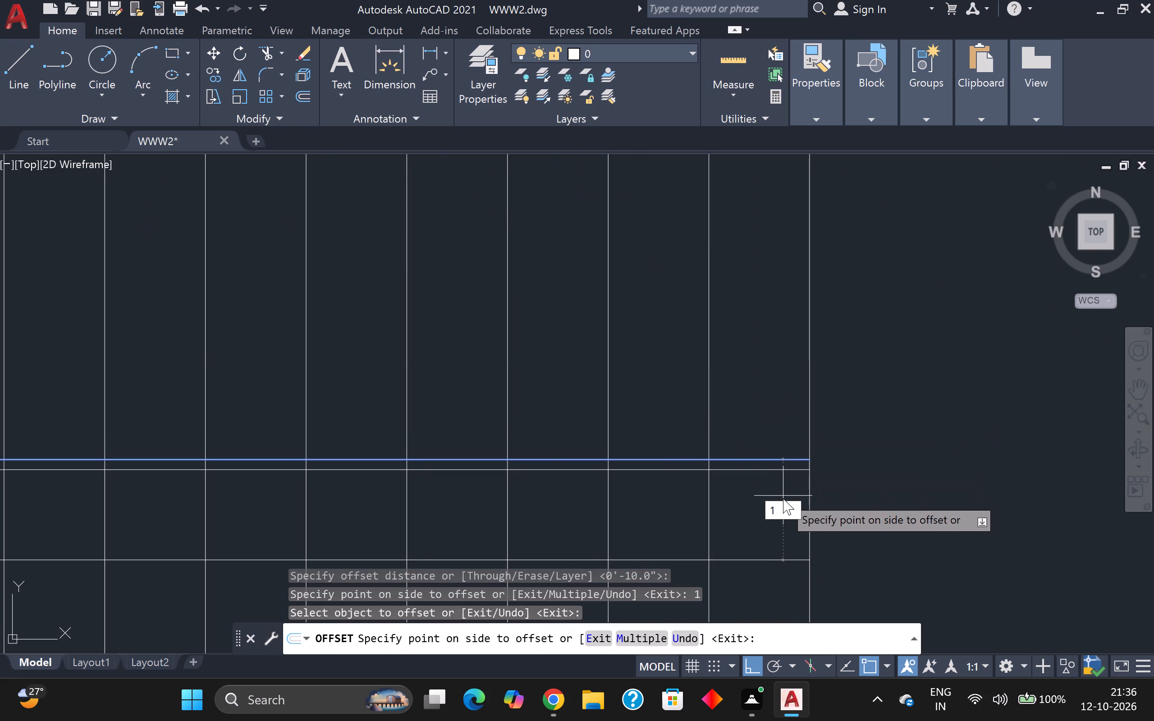
key("Return")
Offset the staircase's original horizontal middle line 1" to the south.
scroll(783, 496, "down", 2)
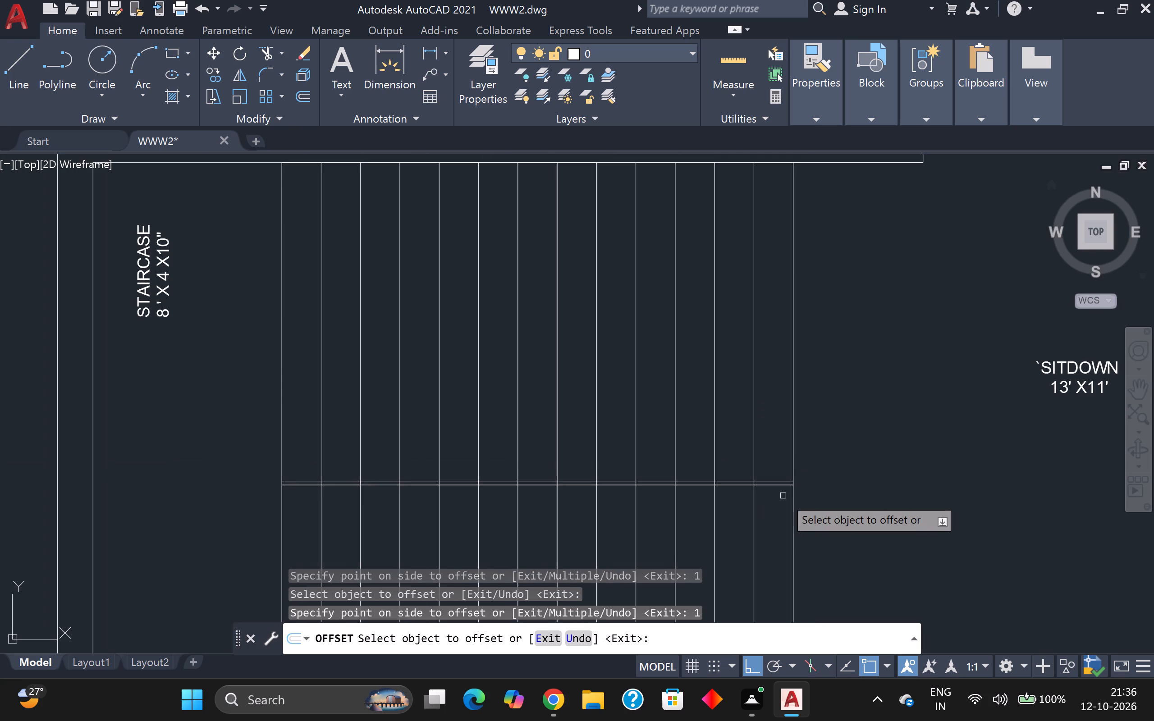
scroll(742, 475, "up", 3)
middle_click_drag(742, 474, 852, 295)
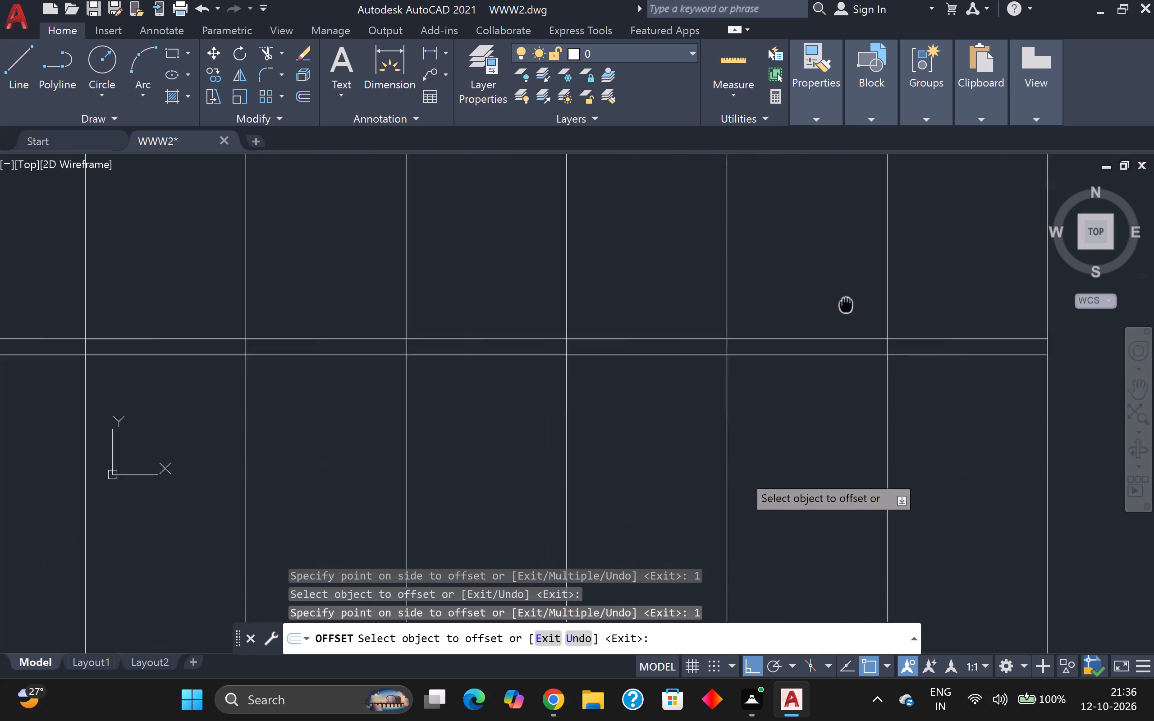
middle_click_drag(852, 295, 863, 278)
left_click(849, 324)
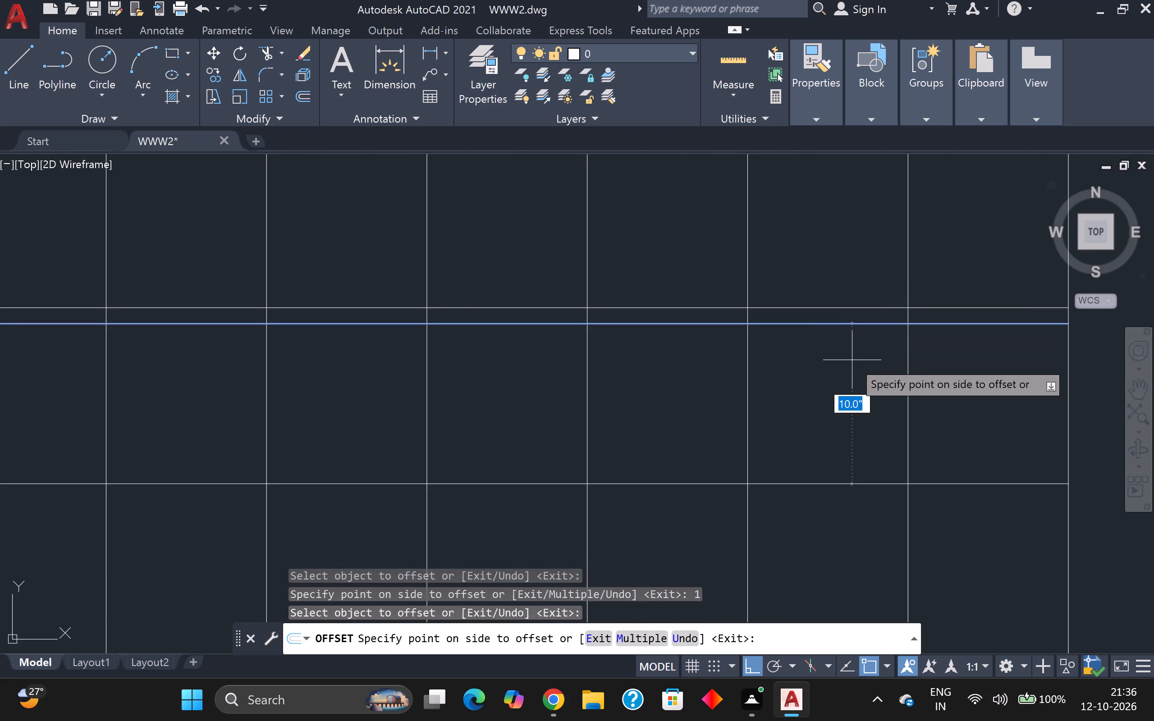
key("1")
key("Return")
scroll(852, 360, "up", 1)
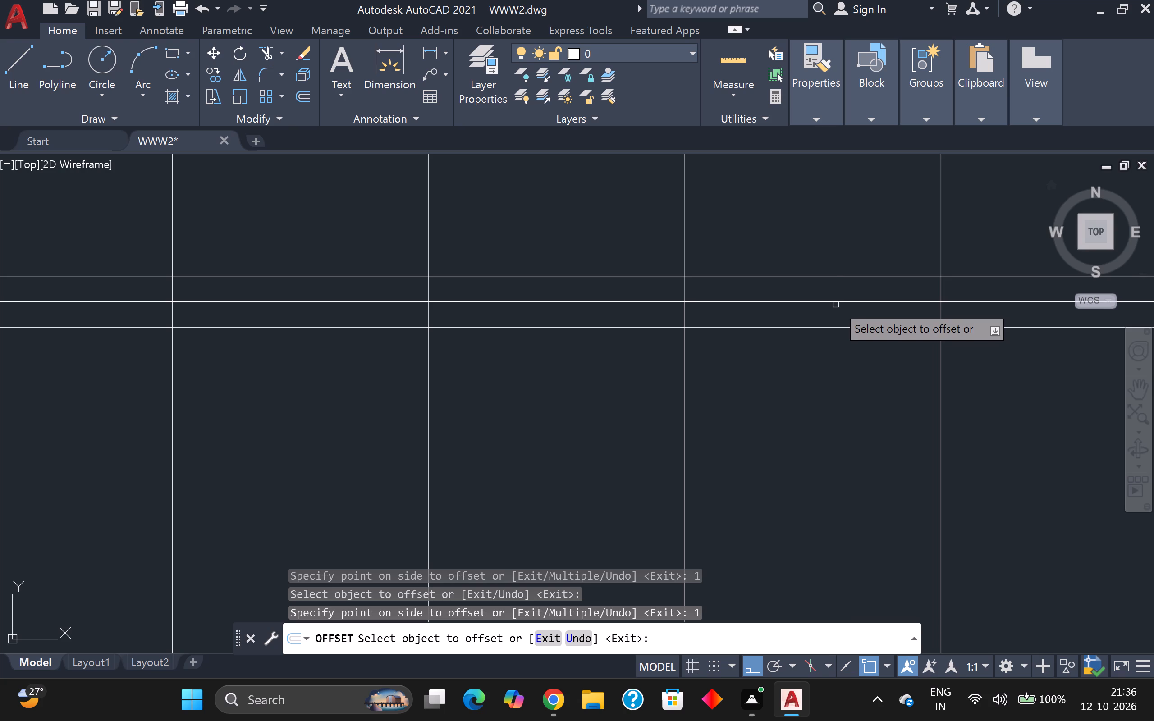
Delete the two overlapping centre lines between the staircase divider's two outer lines.
key("Escape")
left_click(839, 301)
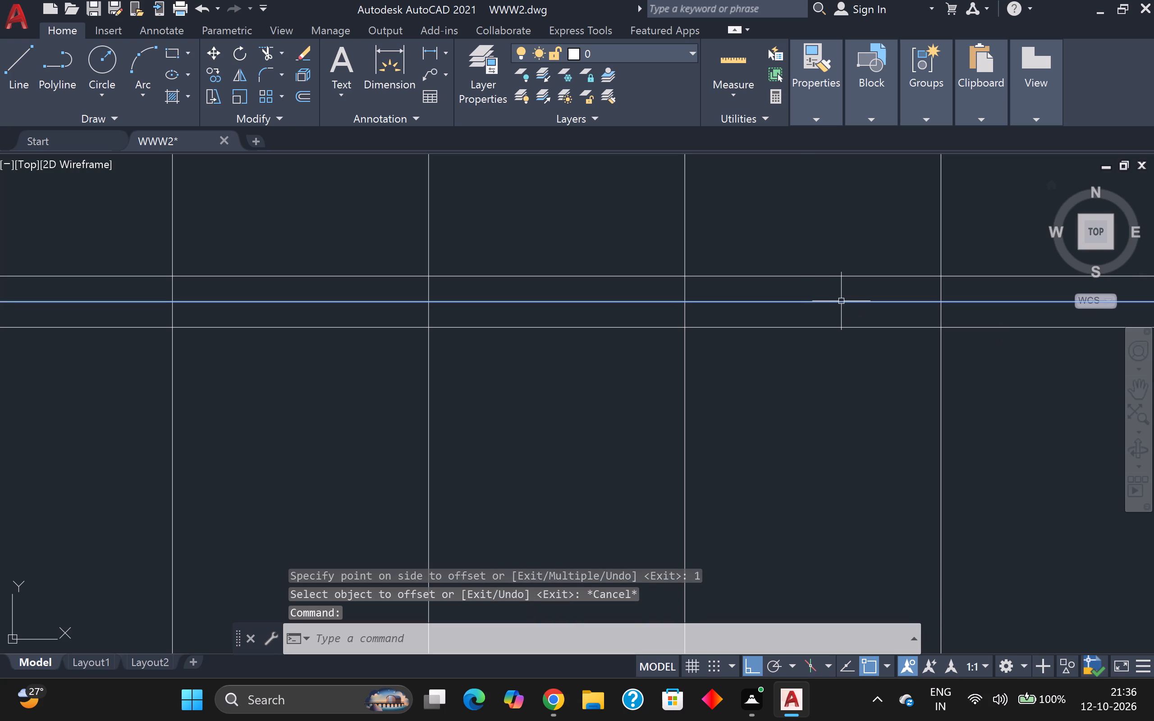
key("Delete")
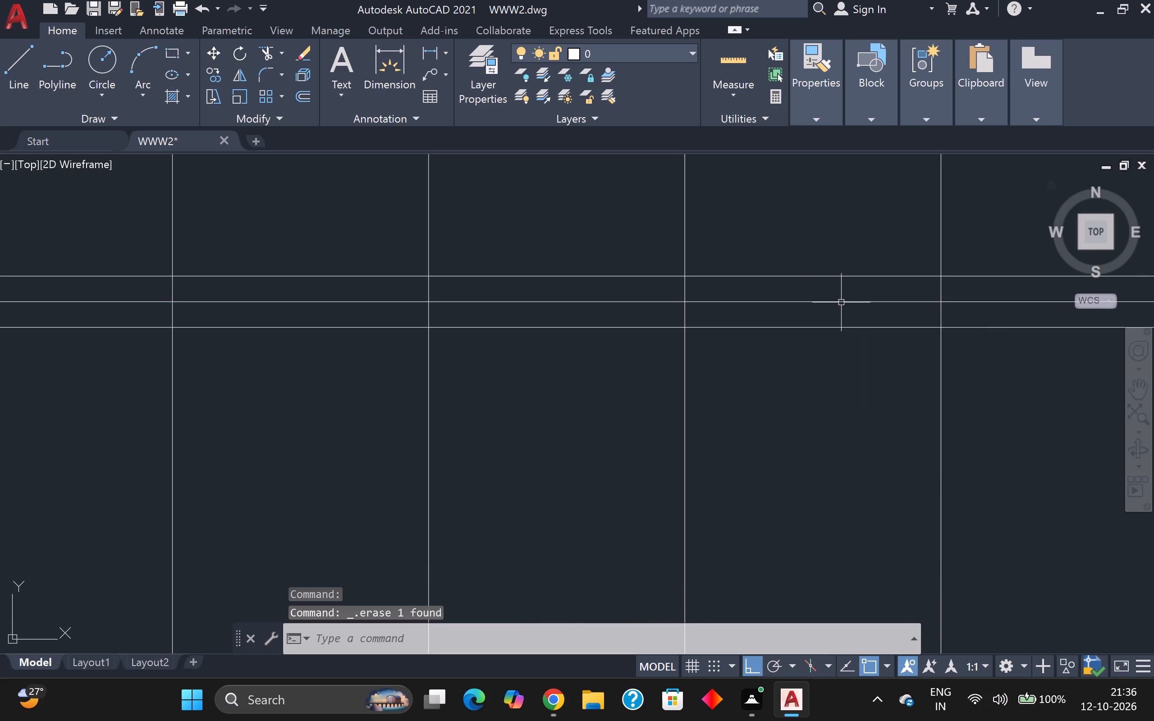
left_click(841, 301)
key("Delete")
Trim the two easternmost tread lines away north of the staircase divider.
scroll(842, 301, "down", 4)
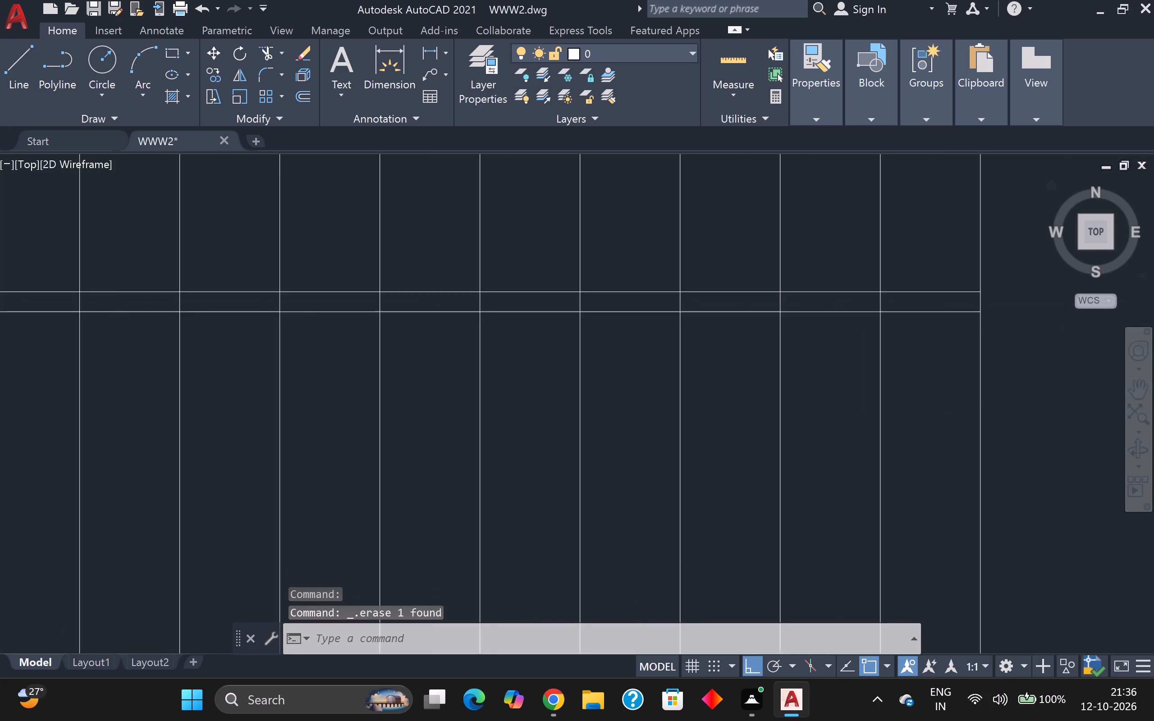
scroll(842, 301, "down", 1)
scroll(949, 225, "down", 2)
middle_click_drag(960, 247, 971, 279)
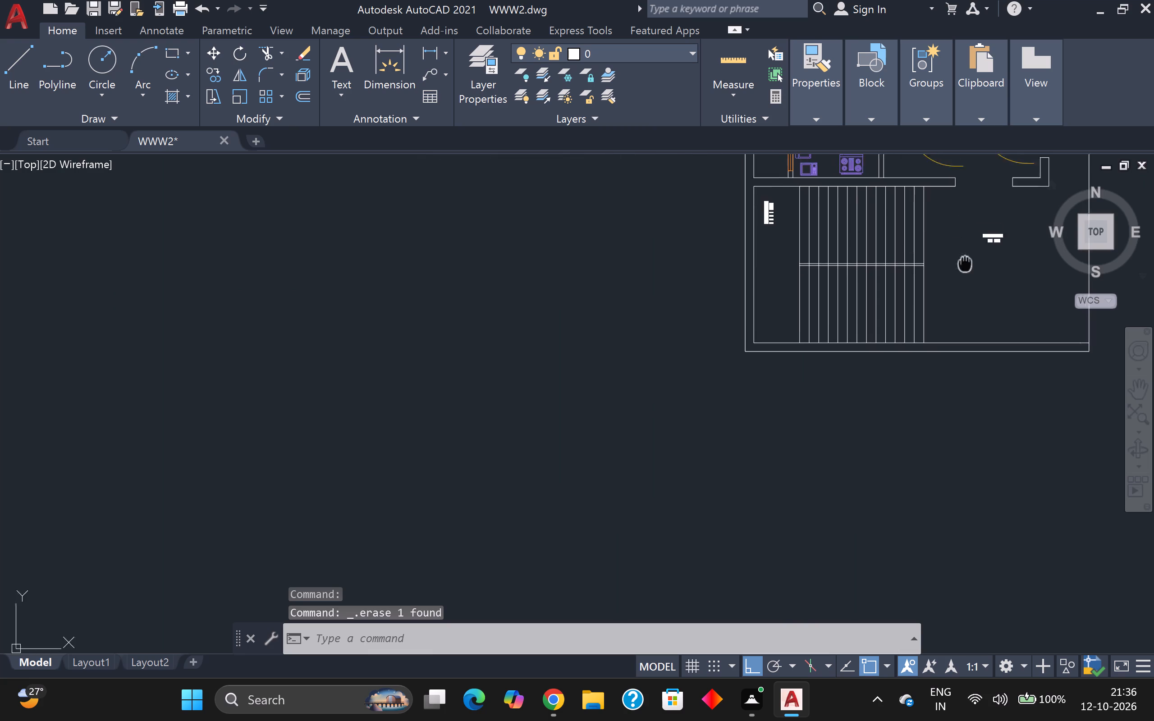
middle_click_drag(971, 279, 995, 411)
scroll(975, 404, "up", 1)
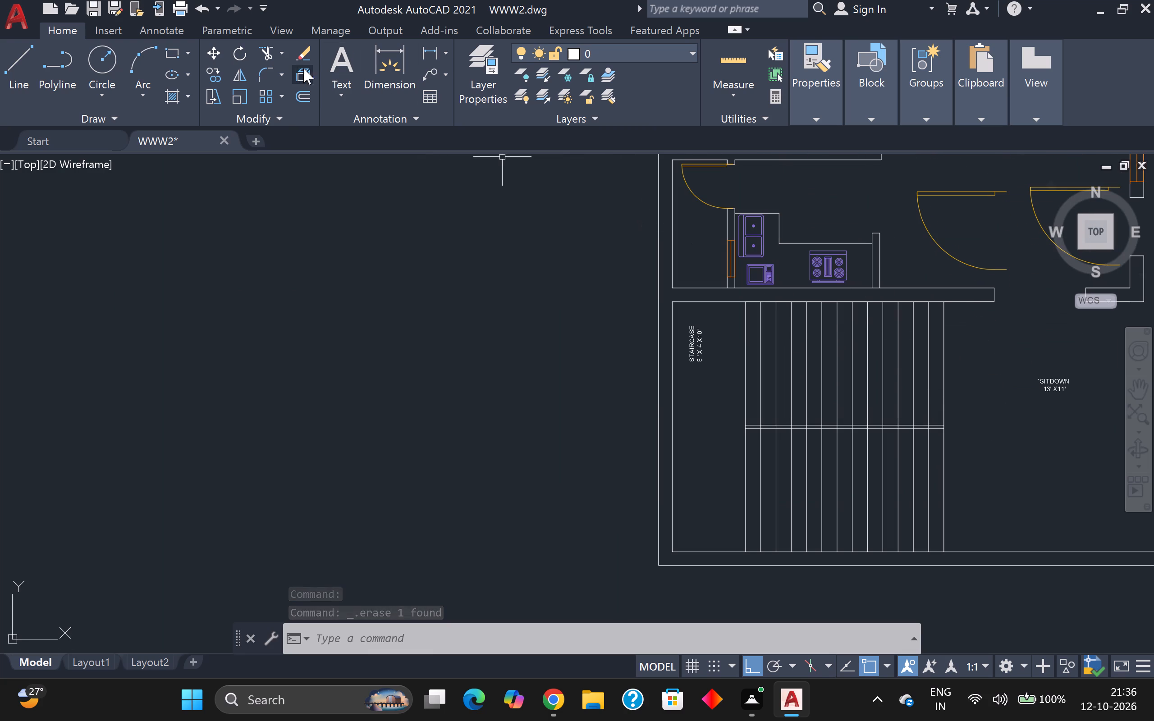
left_click(267, 56)
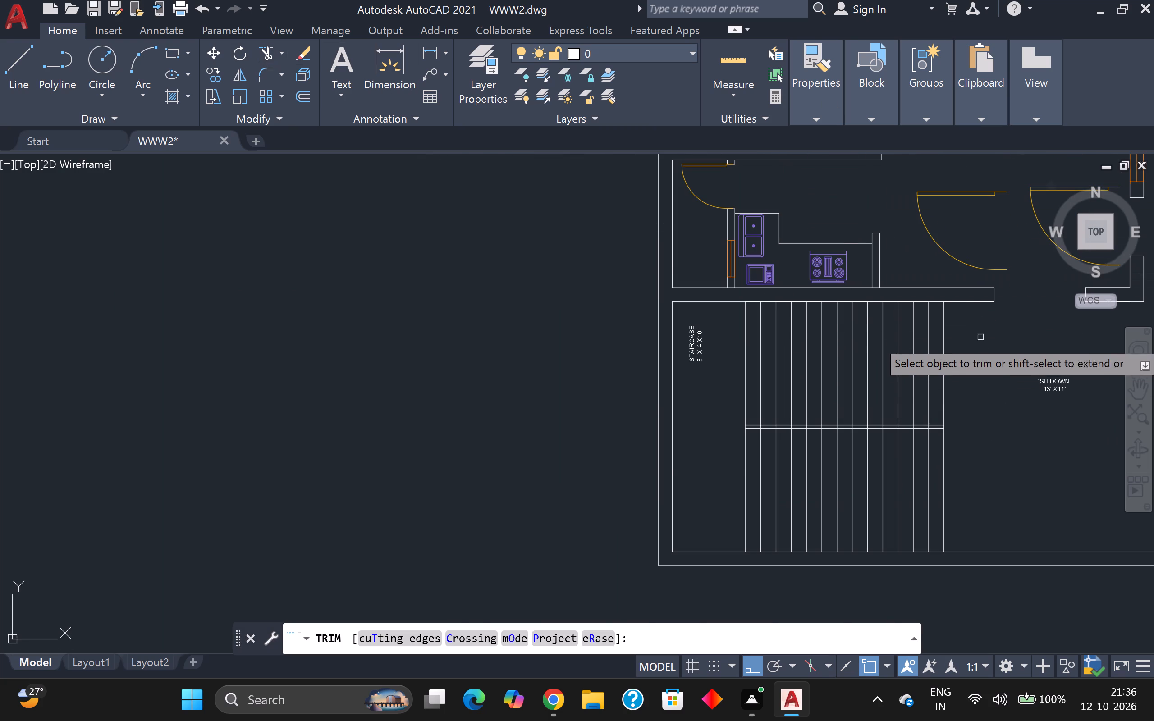
scroll(988, 360, "up", 1)
scroll(894, 395, "up", 2)
left_click(872, 405)
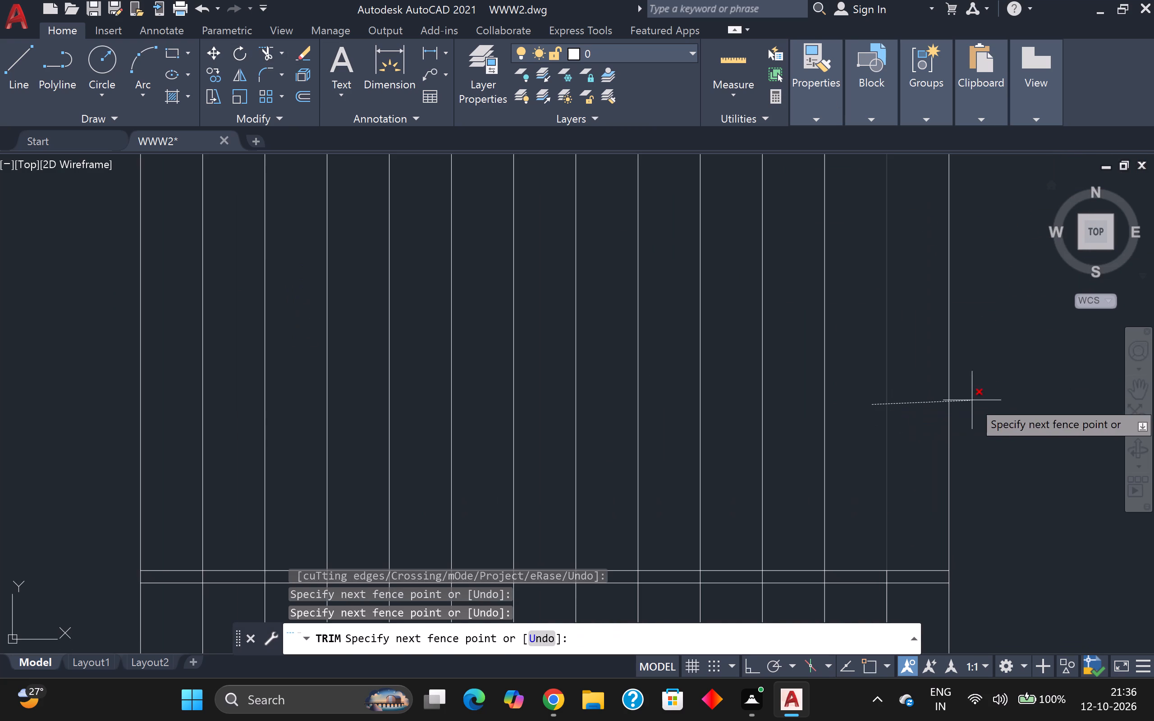
left_click(993, 395)
scroll(994, 392, "down", 2)
middle_click_drag(989, 388, 824, 348)
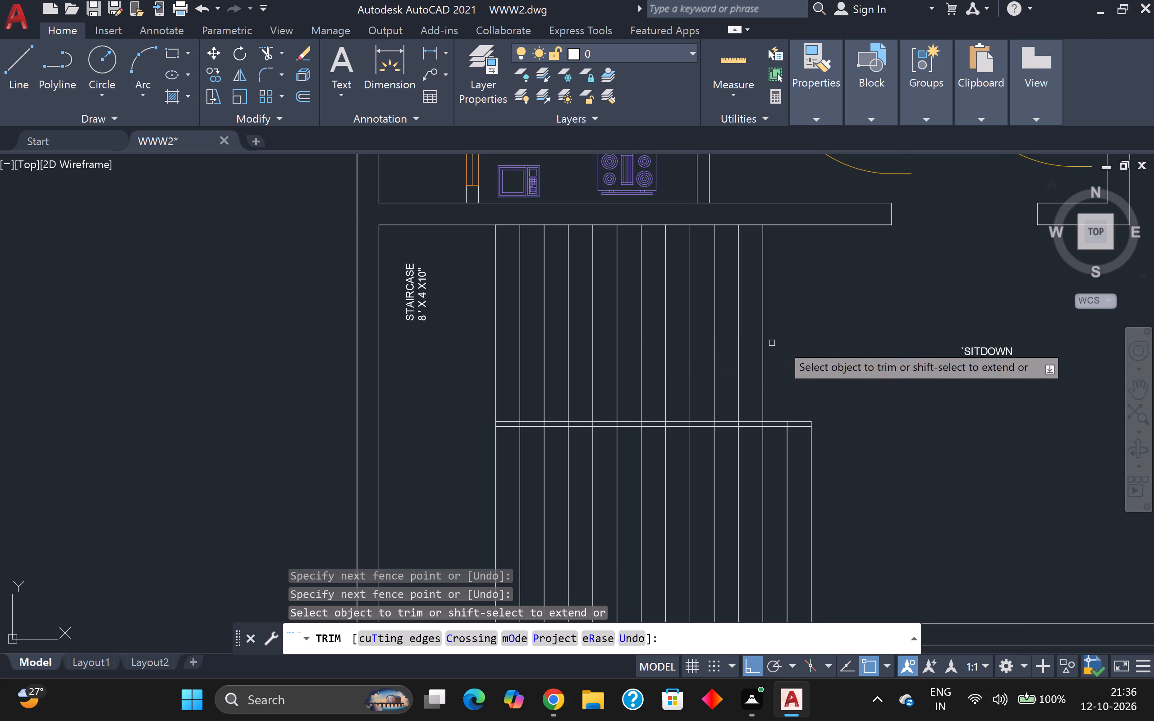
Delete the stray BEDROOM 11' X11' label outside the southern unit's east wall.
scroll(882, 338, "down", 2)
middle_click_drag(915, 305, 785, 524)
scroll(861, 386, "up", 2)
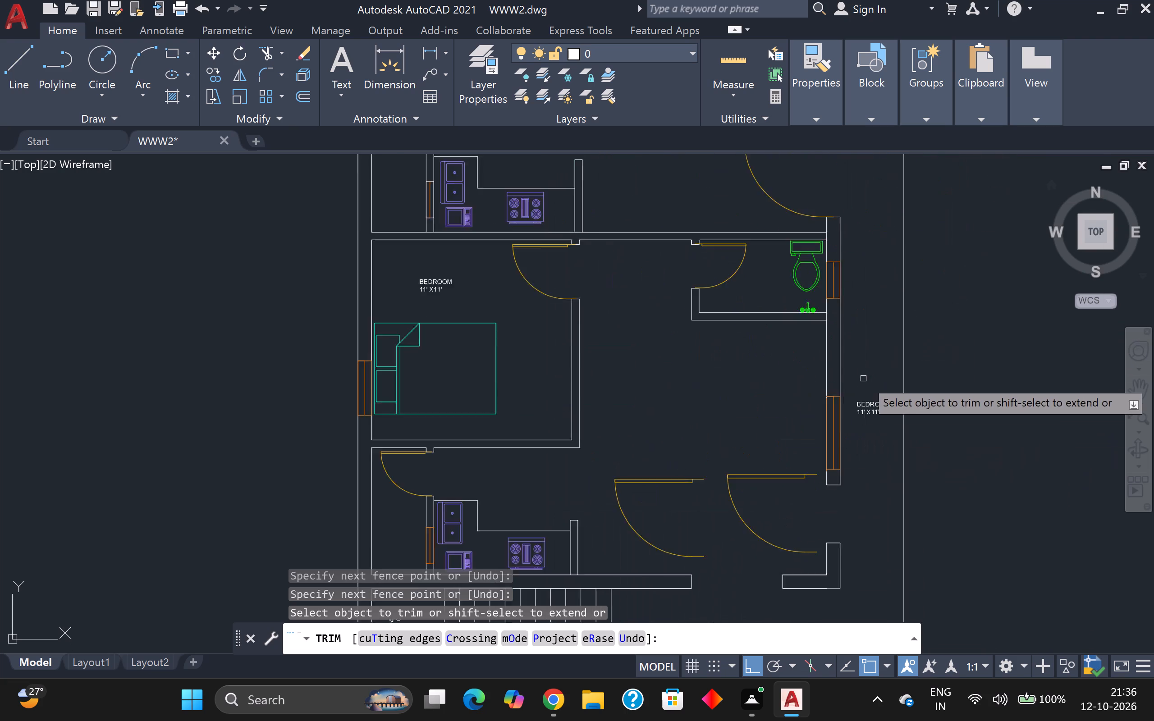
scroll(876, 436, "up", 1)
left_click(881, 417)
double_click(883, 415)
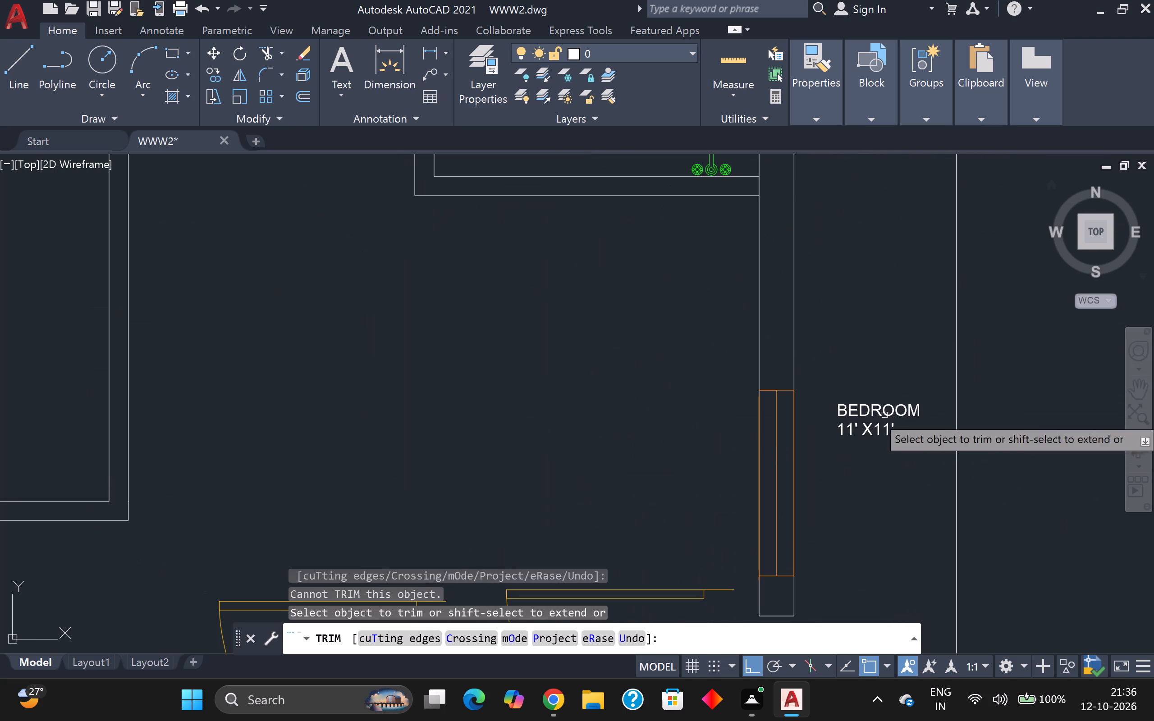
left_click(929, 340)
left_click(886, 454)
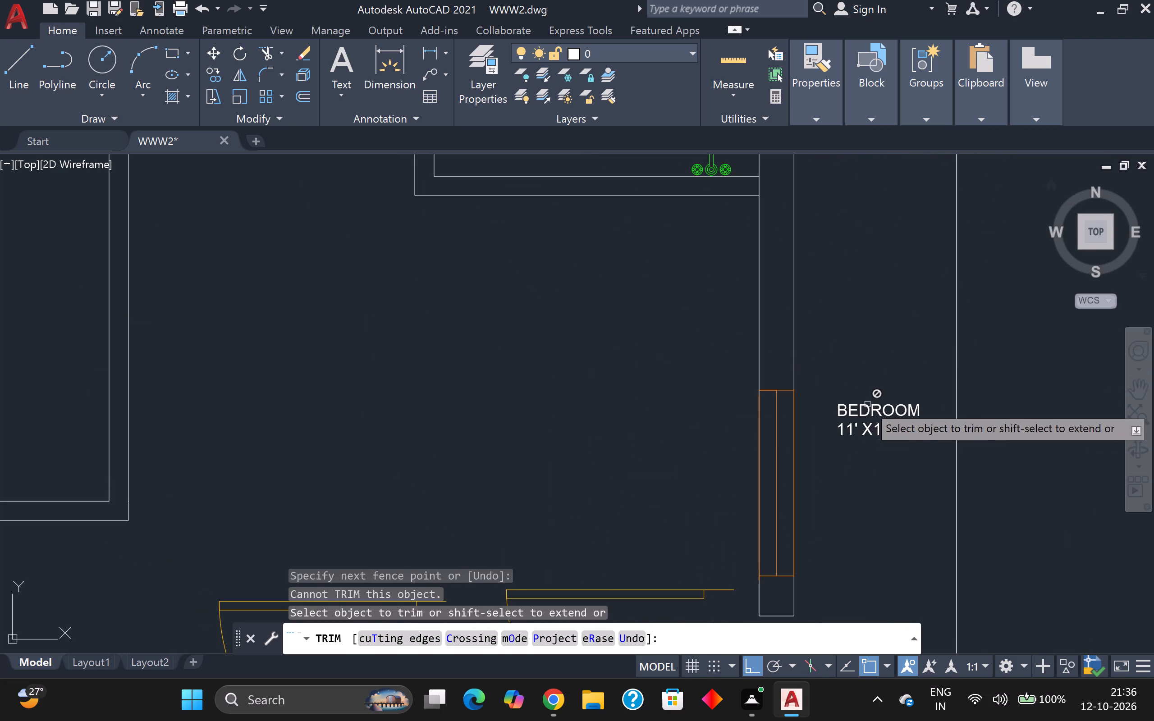
double_click(864, 411)
key("Escape")
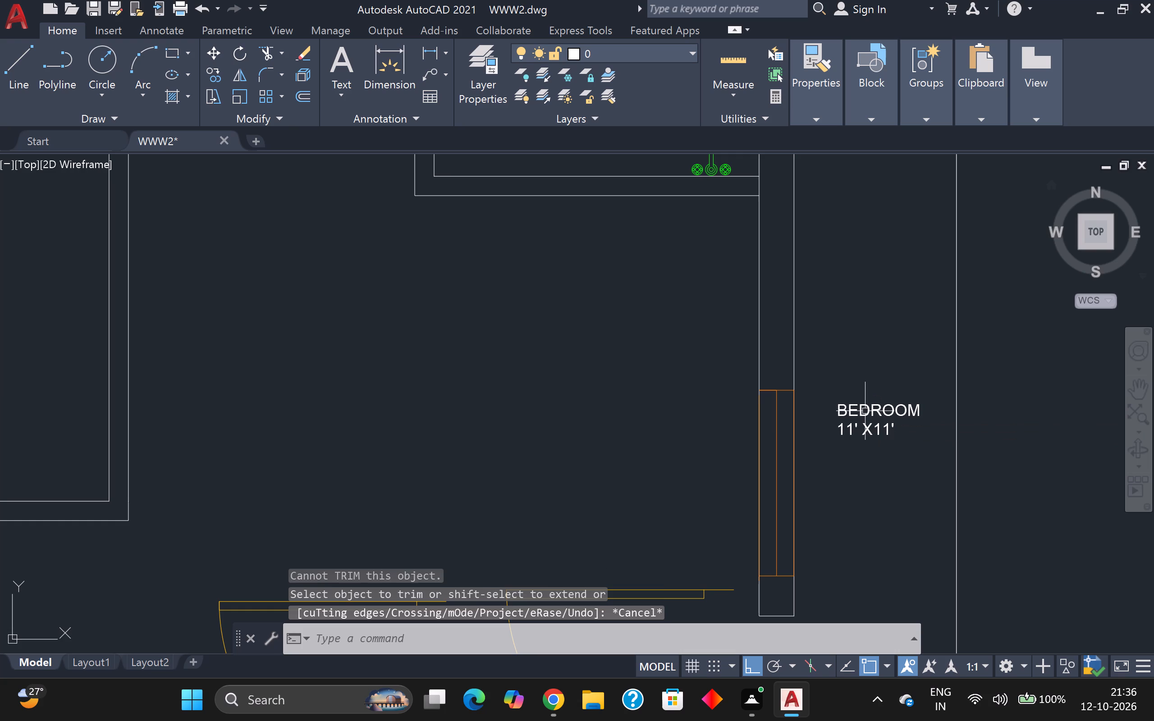
left_click(865, 411)
key("Delete")
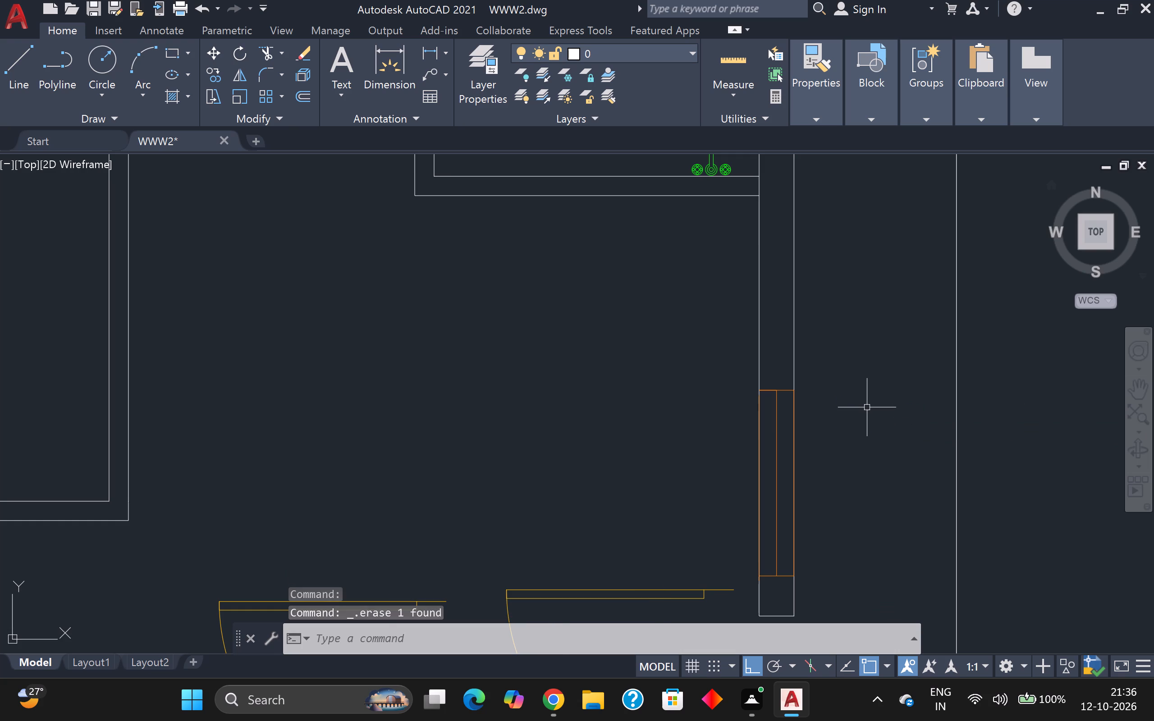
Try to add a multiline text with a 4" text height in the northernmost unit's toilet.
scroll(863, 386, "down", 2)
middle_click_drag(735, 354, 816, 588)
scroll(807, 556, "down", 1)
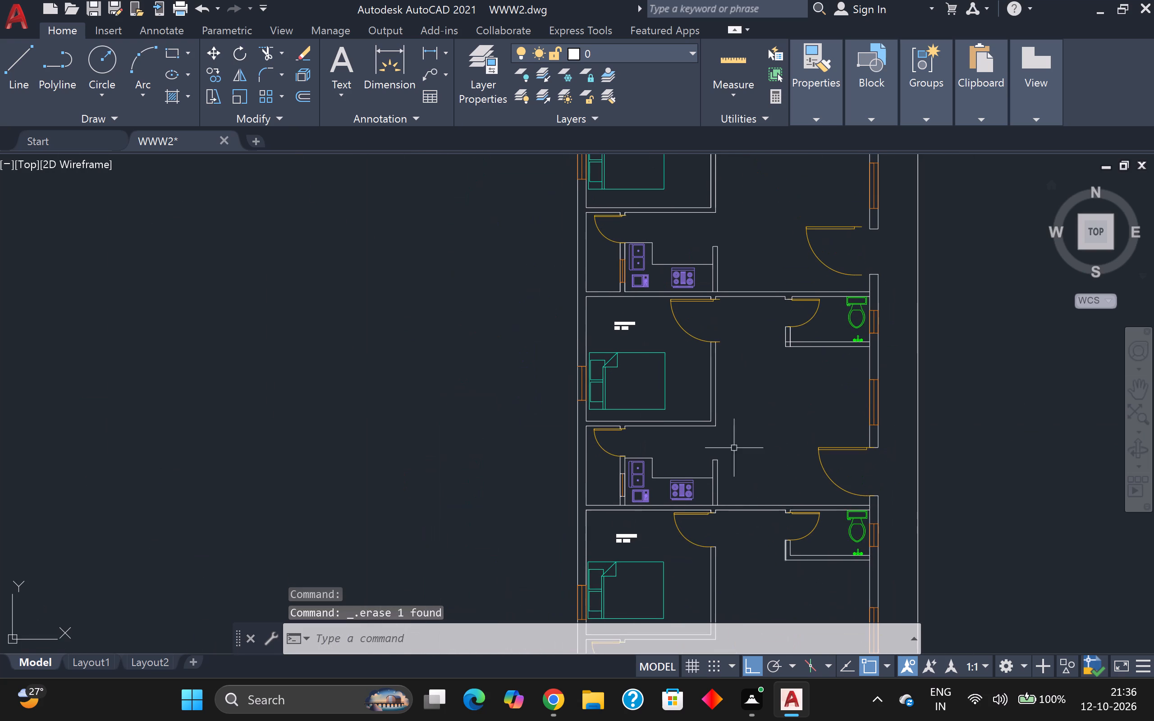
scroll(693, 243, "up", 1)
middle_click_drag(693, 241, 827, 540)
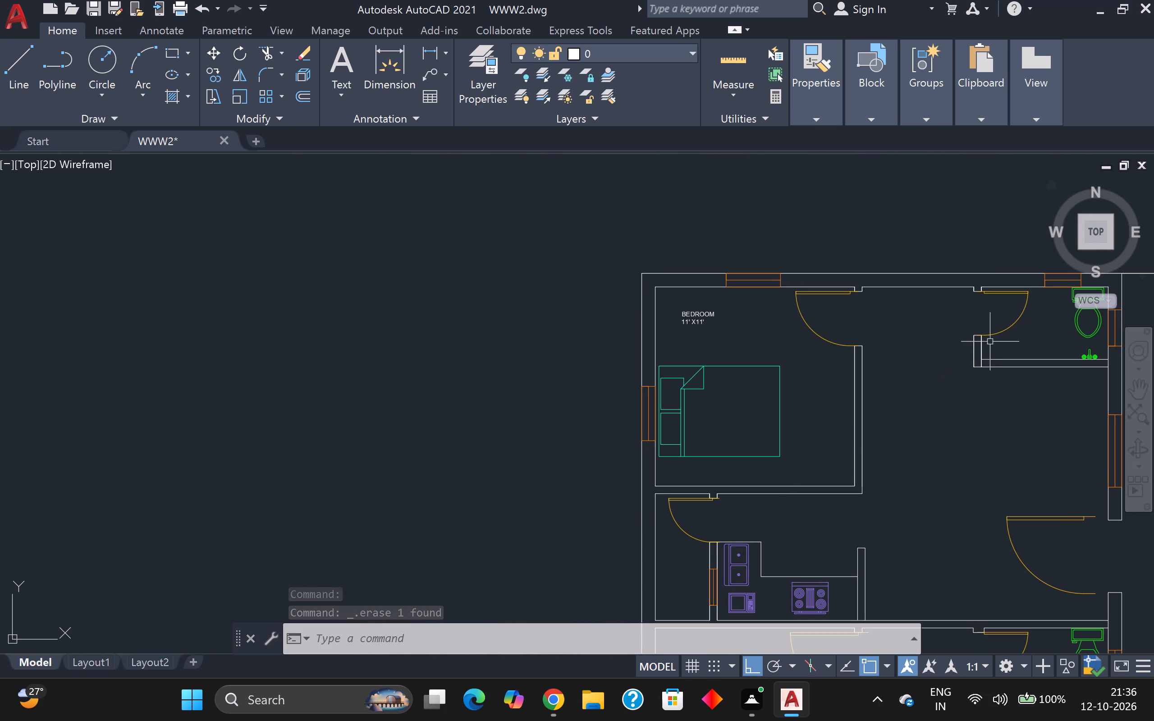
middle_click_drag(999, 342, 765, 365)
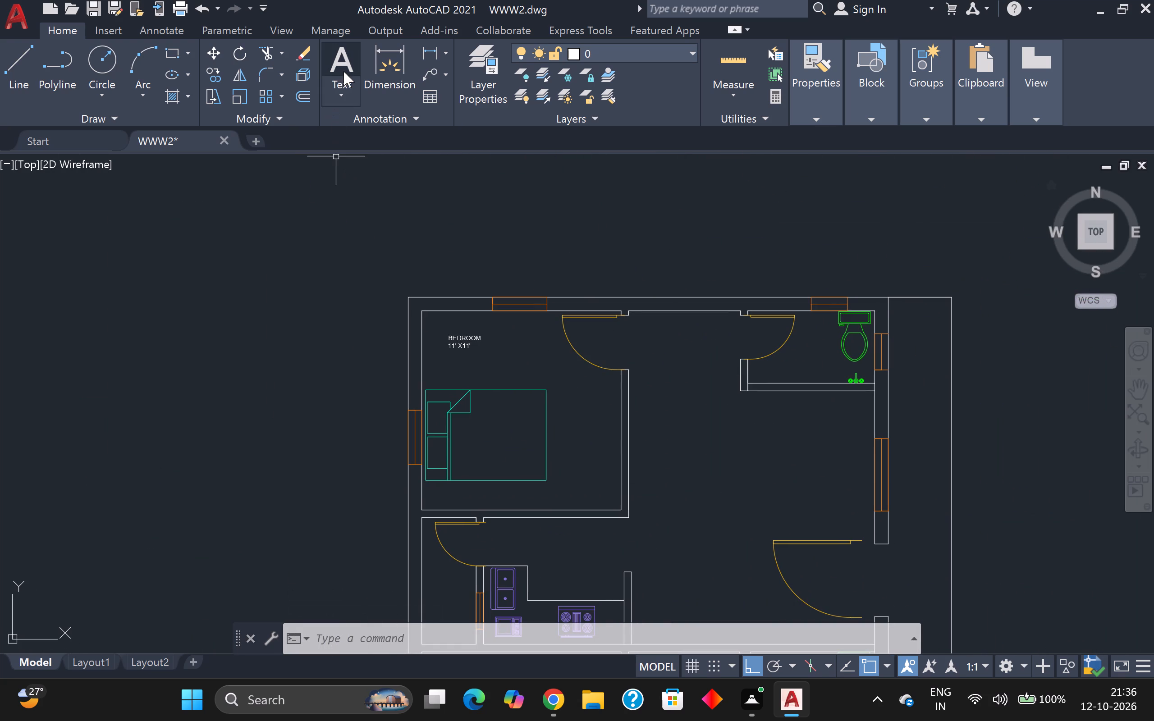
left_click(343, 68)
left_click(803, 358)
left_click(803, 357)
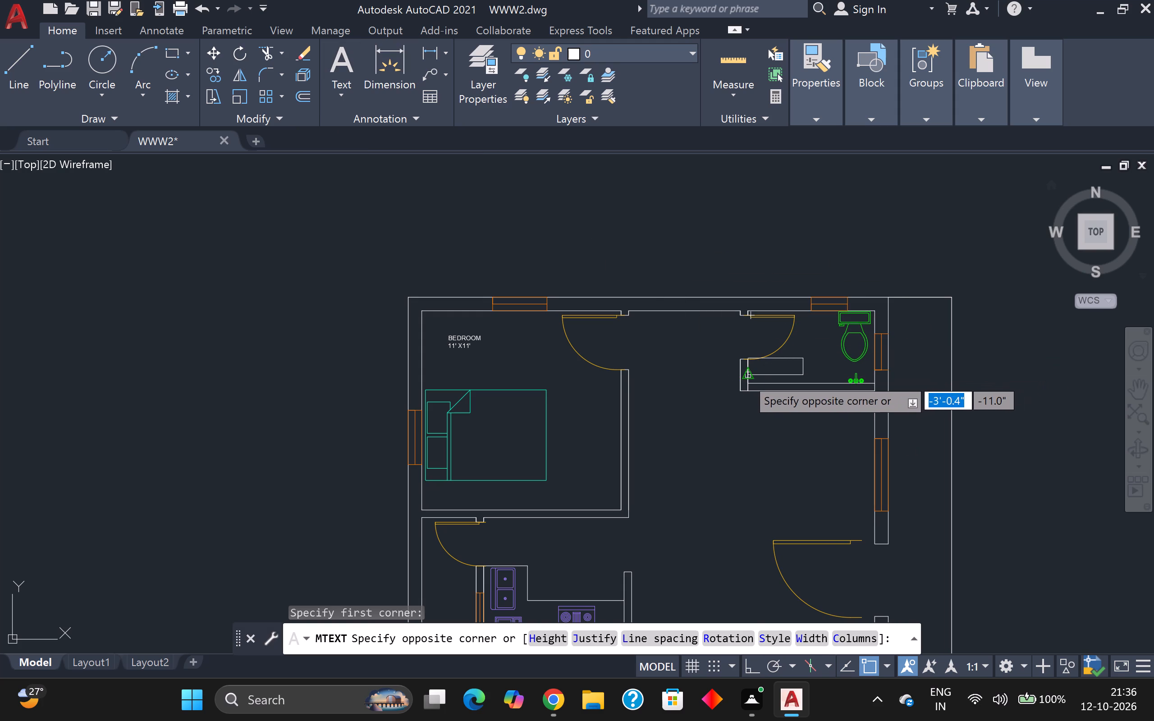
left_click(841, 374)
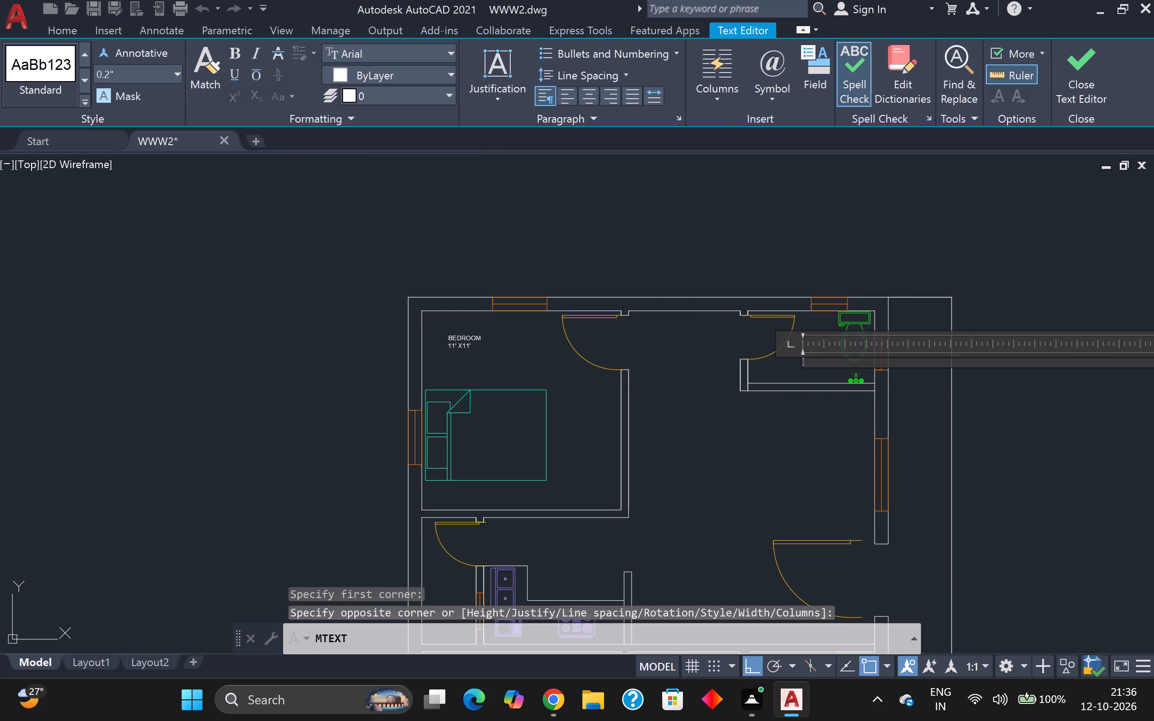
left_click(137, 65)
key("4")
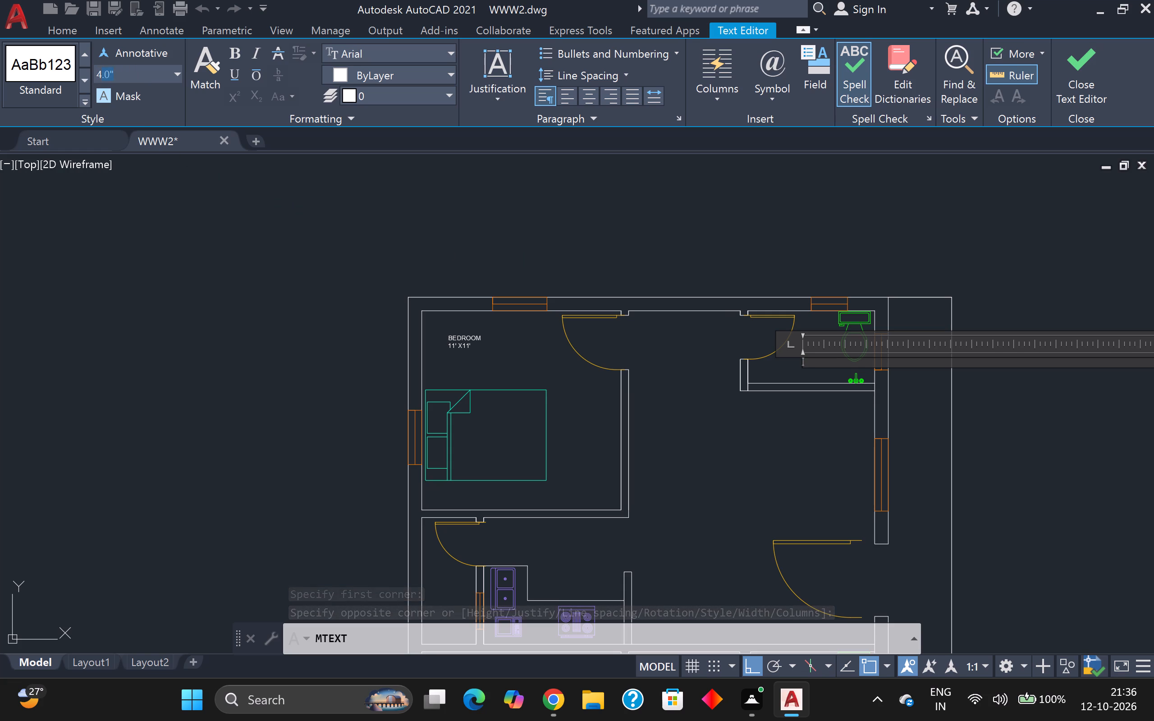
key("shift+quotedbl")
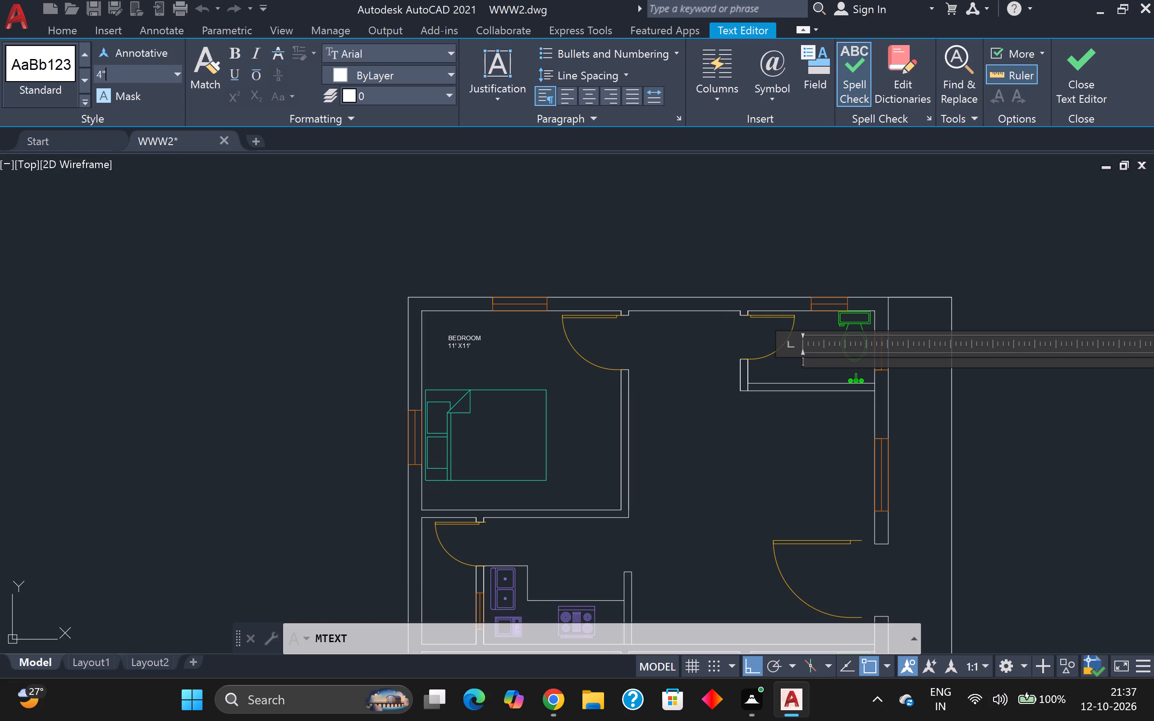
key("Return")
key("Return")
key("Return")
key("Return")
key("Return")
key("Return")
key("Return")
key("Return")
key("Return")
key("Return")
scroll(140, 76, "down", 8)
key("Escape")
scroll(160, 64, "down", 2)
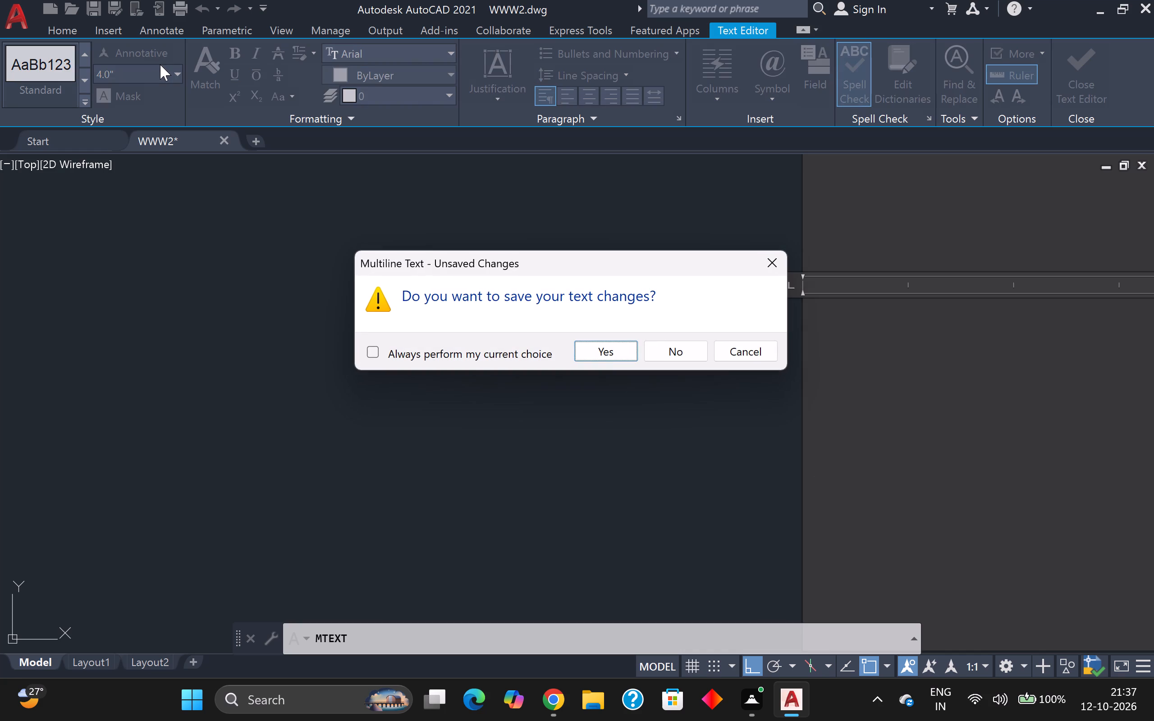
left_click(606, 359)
Add a multiline text label reading BATHROOM over 7' X 4', with 4" text height, in the northernmost unit's toilet south of its door swing.
scroll(624, 294, "down", 4)
scroll(667, 219, "up", 1)
middle_click_drag(667, 219, 668, 219)
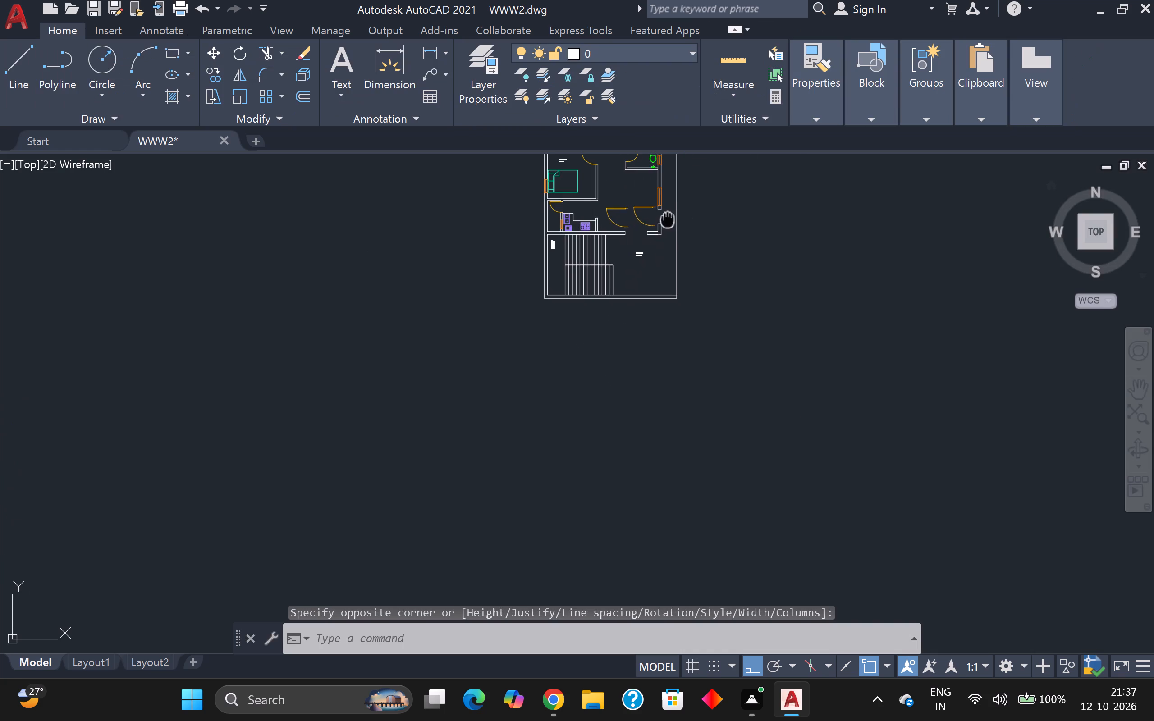
middle_click_drag(668, 219, 675, 431)
scroll(677, 293, "down", 1)
scroll(653, 312, "up", 3)
middle_click_drag(657, 293, 645, 454)
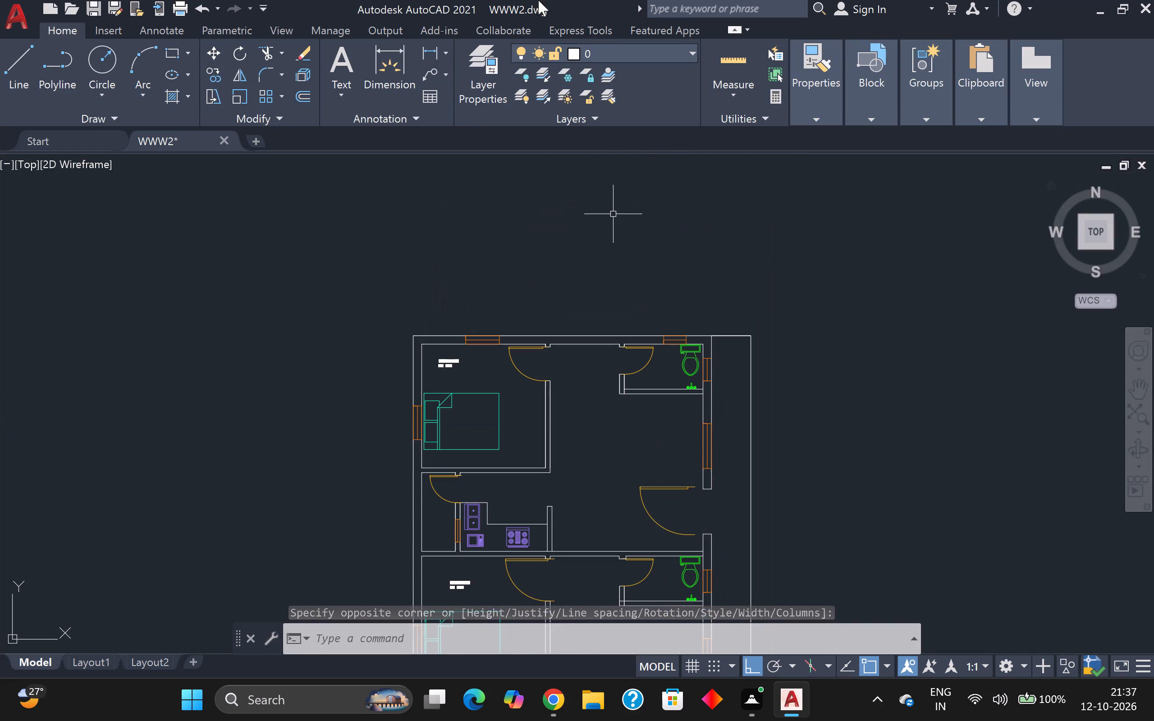
left_click(346, 58)
scroll(500, 359, "down", 1)
scroll(537, 427, "up", 2)
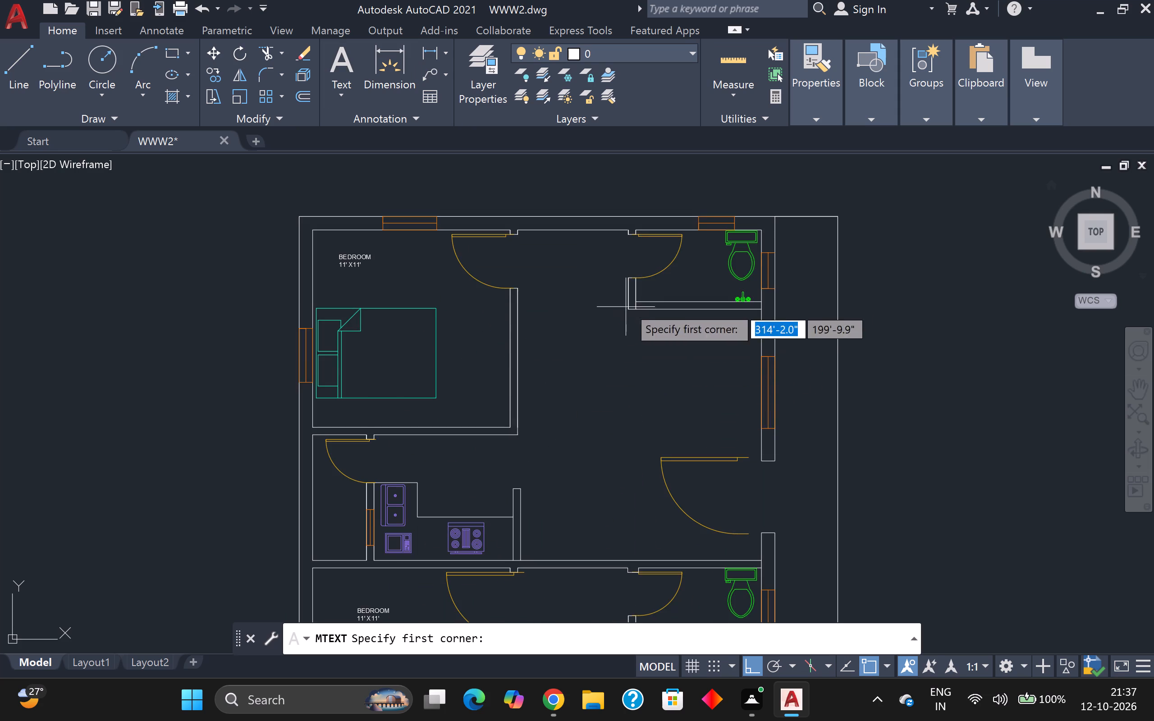
scroll(673, 260, "up", 1)
middle_click_drag(681, 260, 672, 360)
scroll(680, 379, "up", 2)
scroll(651, 326, "up", 1)
middle_click_drag(609, 475, 593, 435)
scroll(602, 453, "up", 1)
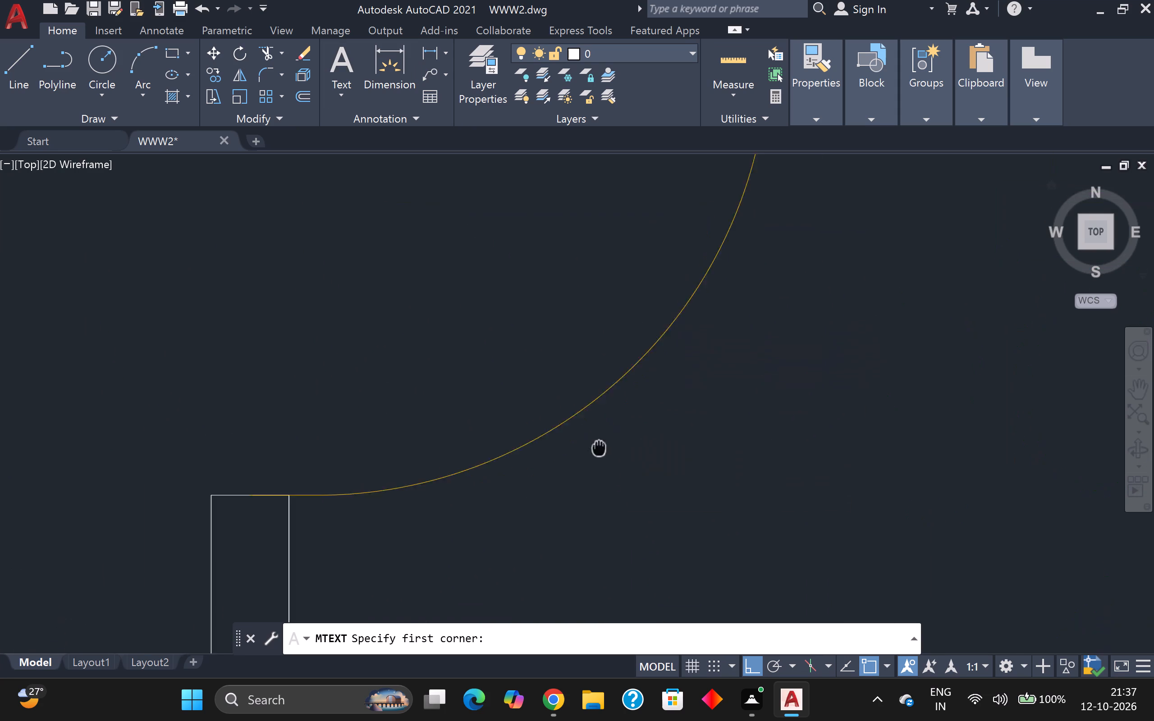
middle_click_drag(593, 435, 541, 287)
left_click(441, 374)
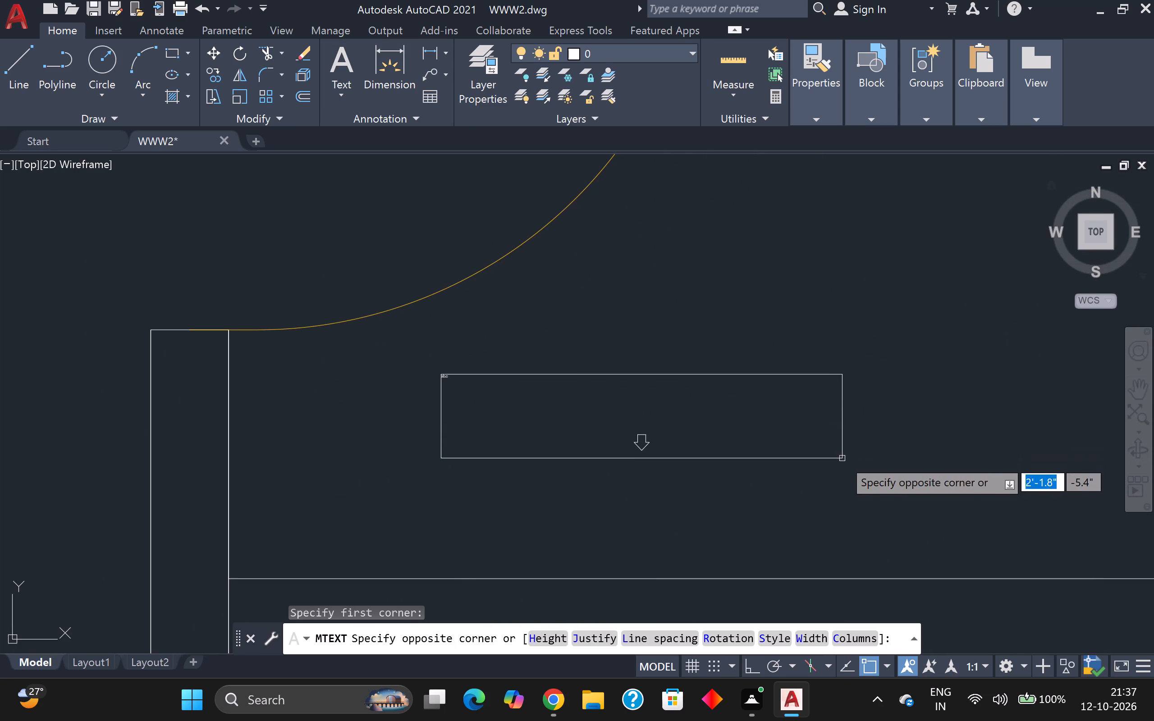
left_click(842, 458)
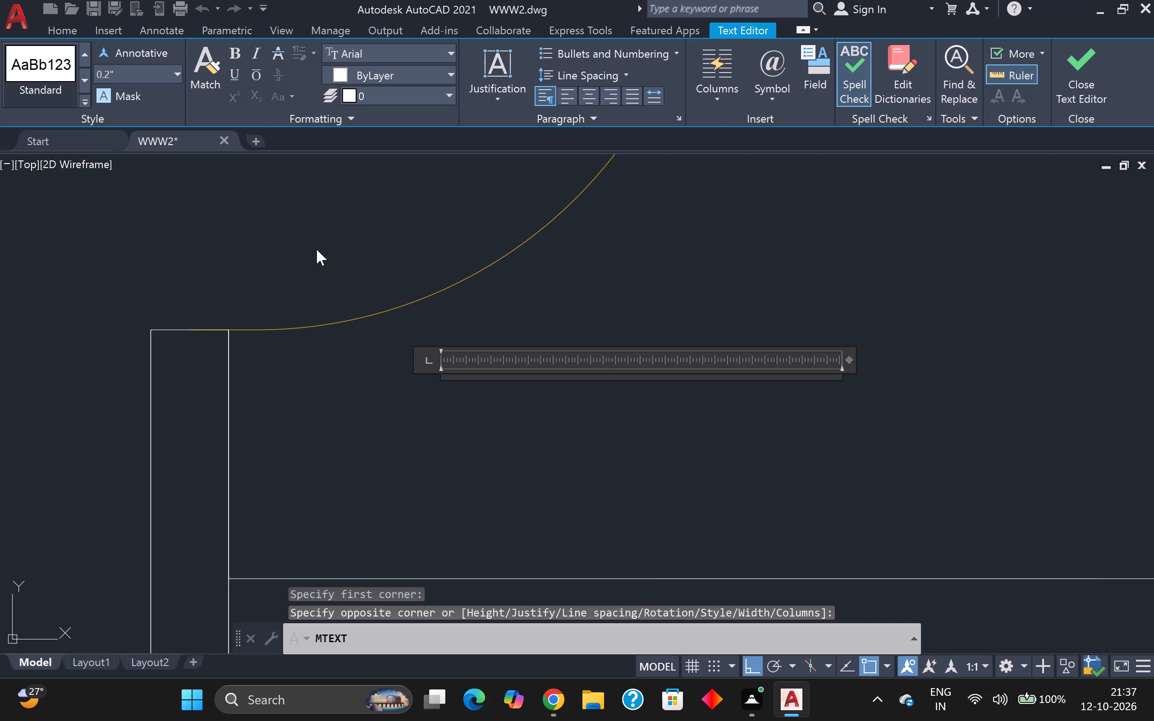
key("4")
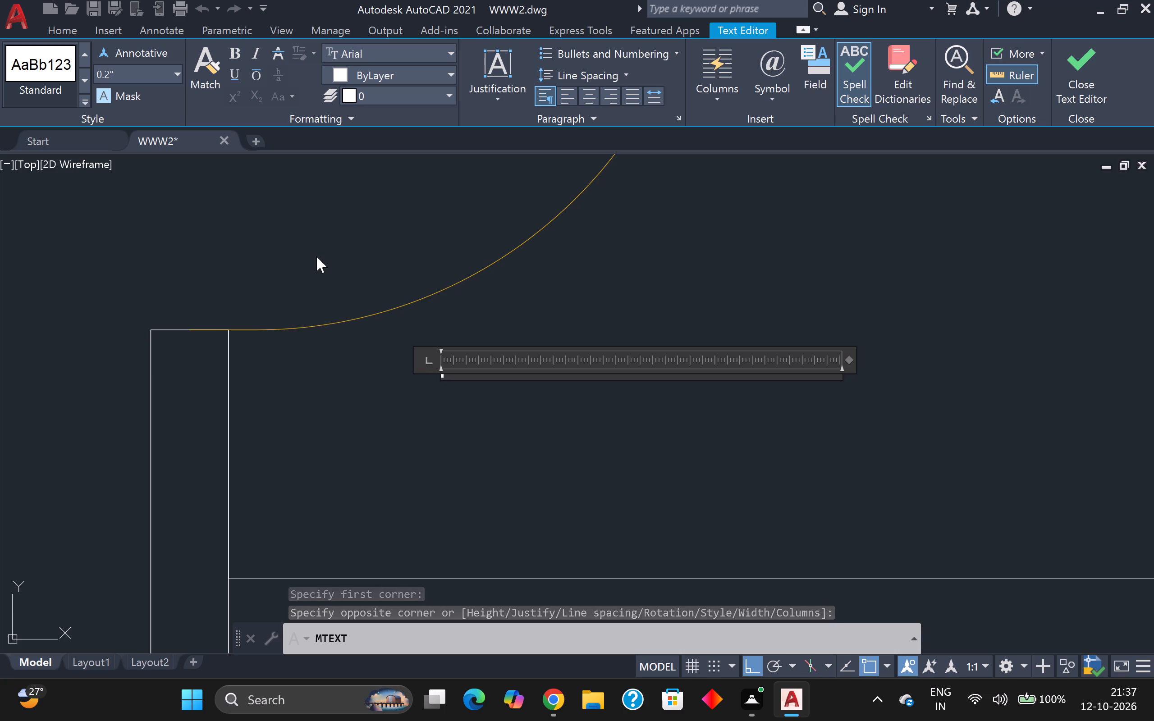
key("shift+quotedbl")
key("Return")
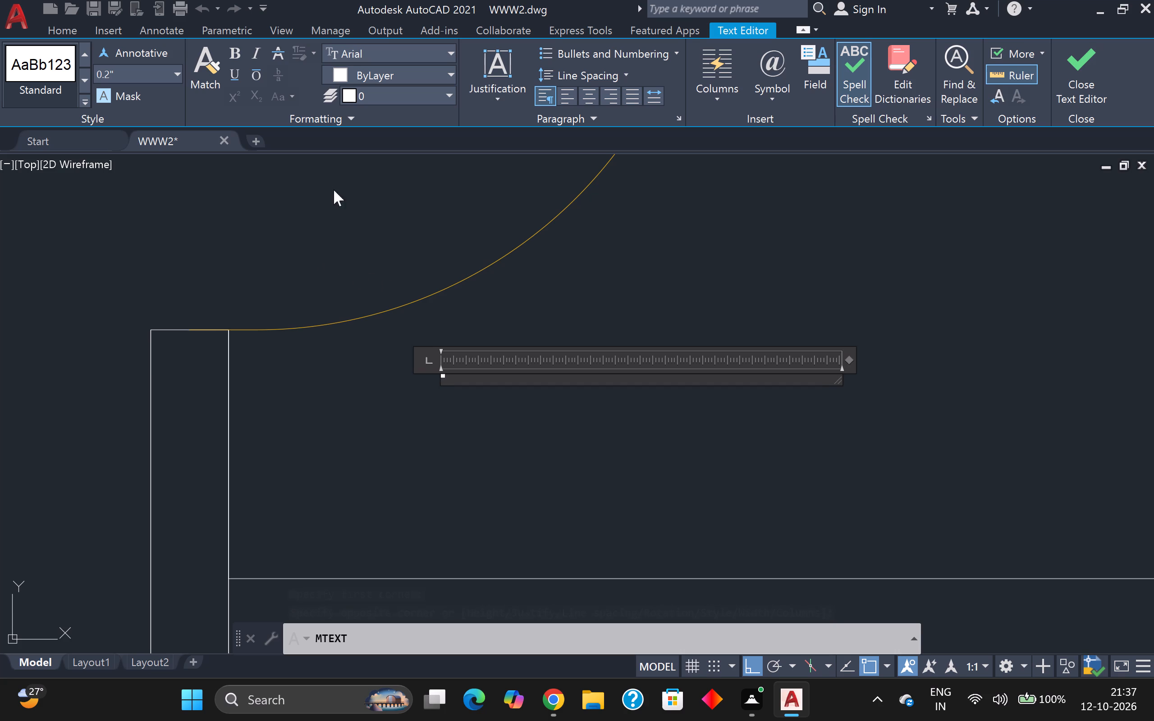
left_click_drag(129, 76, 125, 74)
key("4")
key("shift+quotedbl")
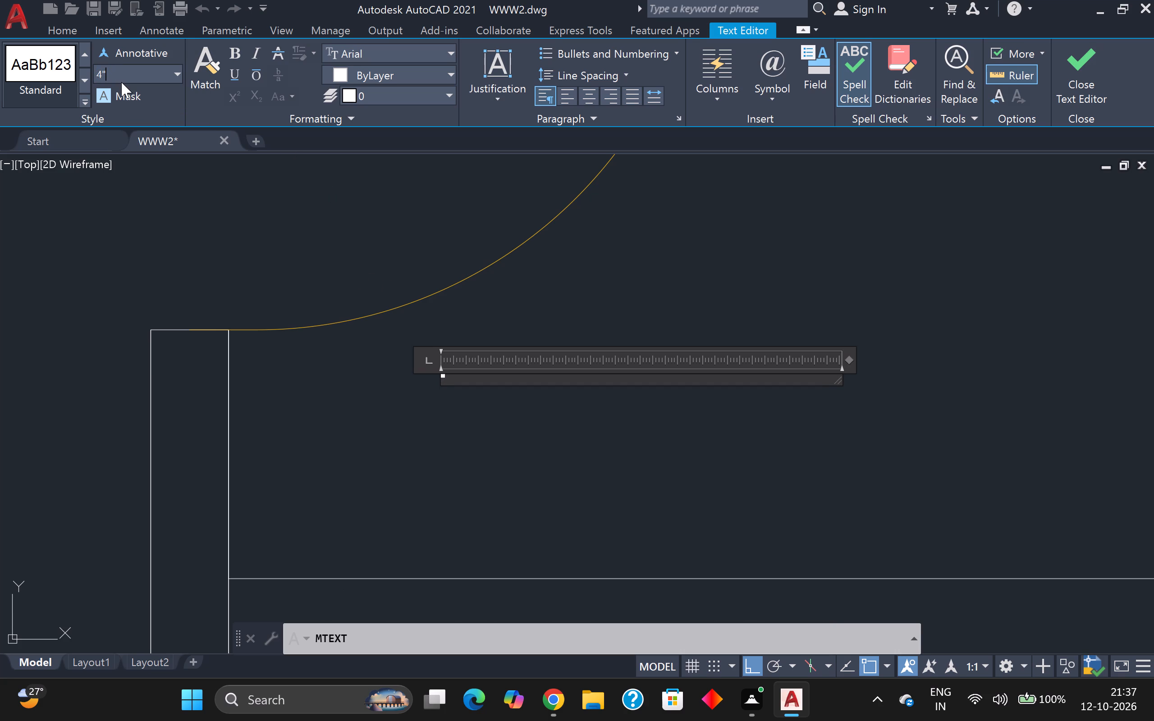
key("Return")
type("BA")
type("THROOM")
key("Return")
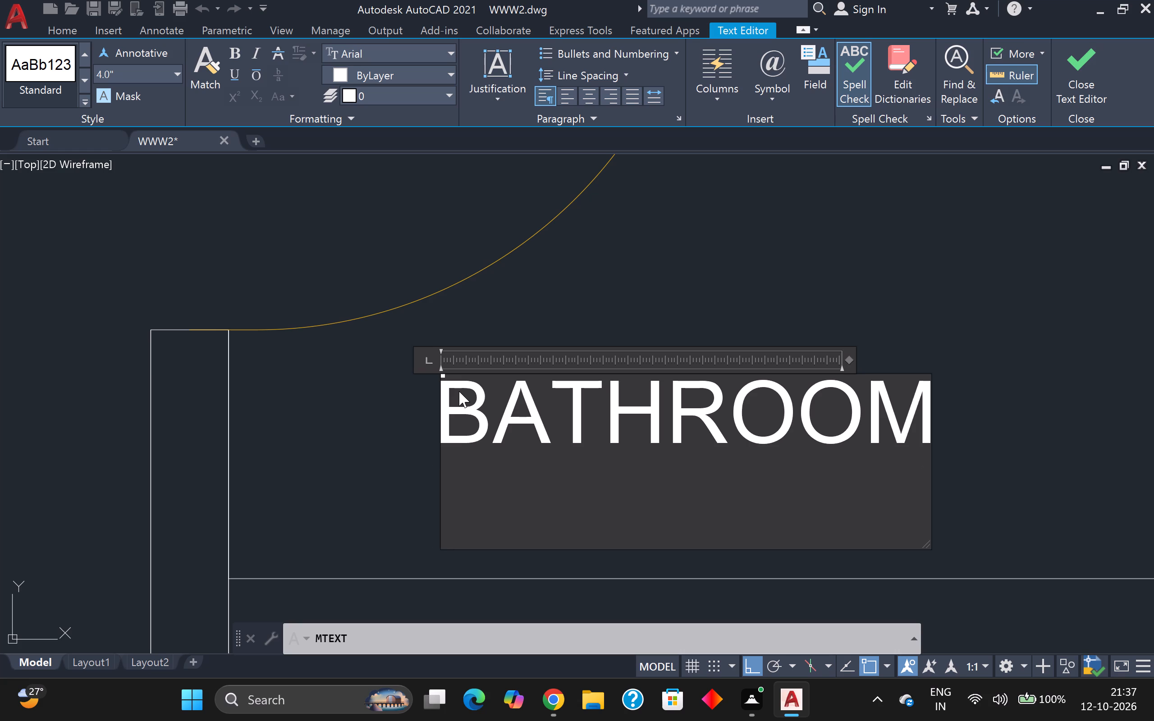
key("7")
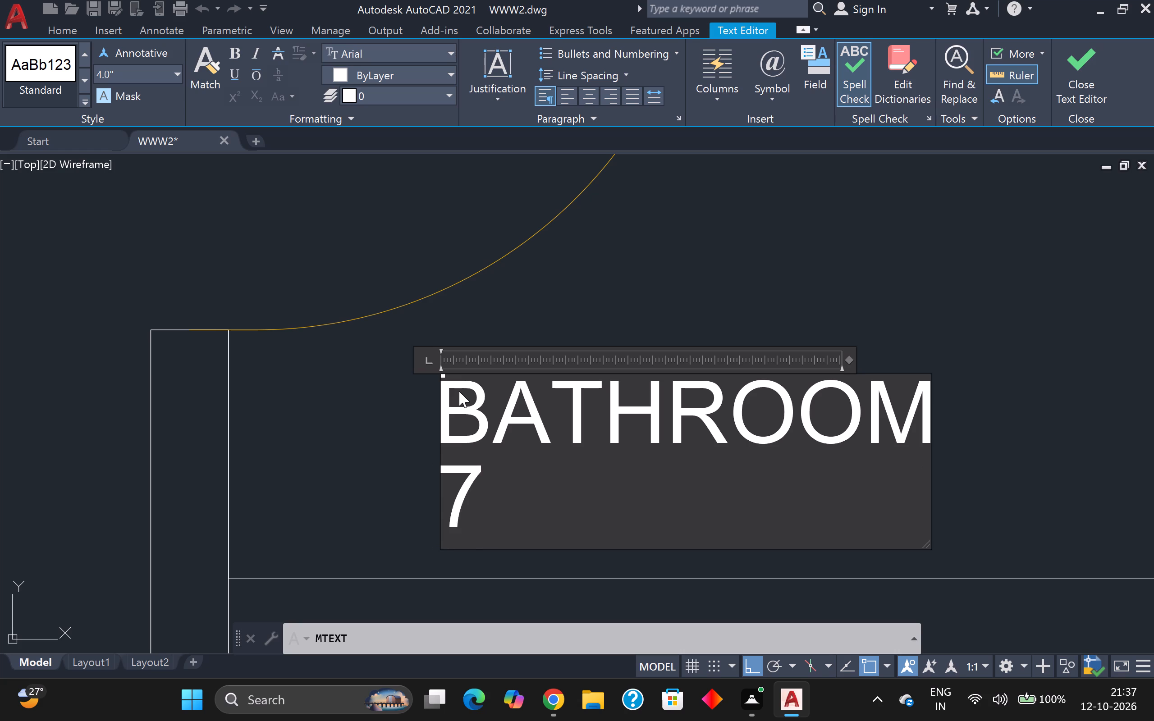
key("apostrophe")
key("space")
type("X")
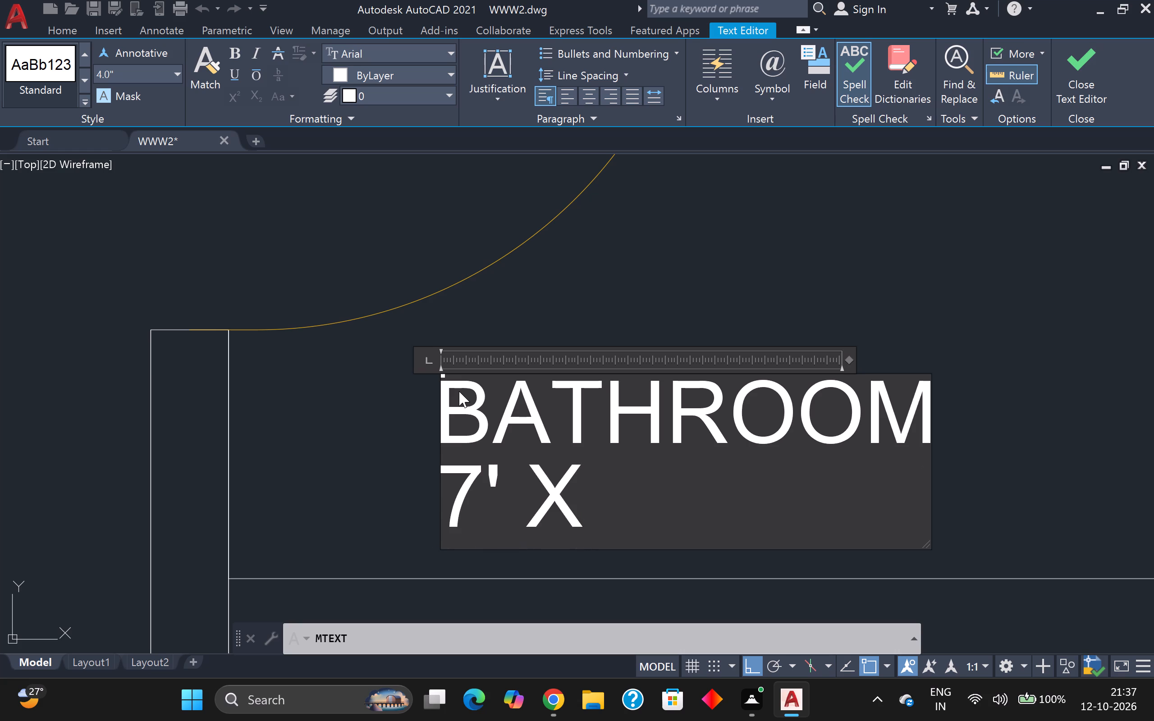
key("space")
type("4")
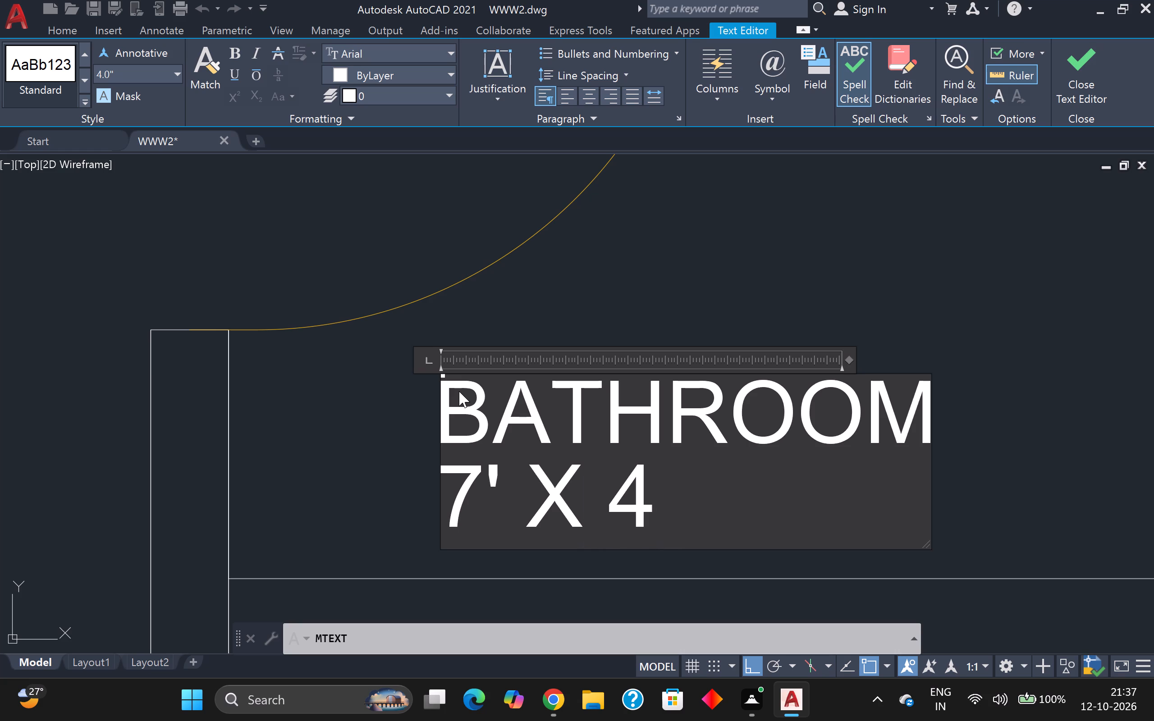
key("apostrophe")
scroll(503, 370, "down", 3)
left_click(409, 392)
Add a multiline text label reading LIVING ROOM over 10' X 14', with 4" text height, in the northernmost unit's main room south of the bathroom.
scroll(508, 405, "down", 3)
middle_click_drag(508, 447, 616, 319)
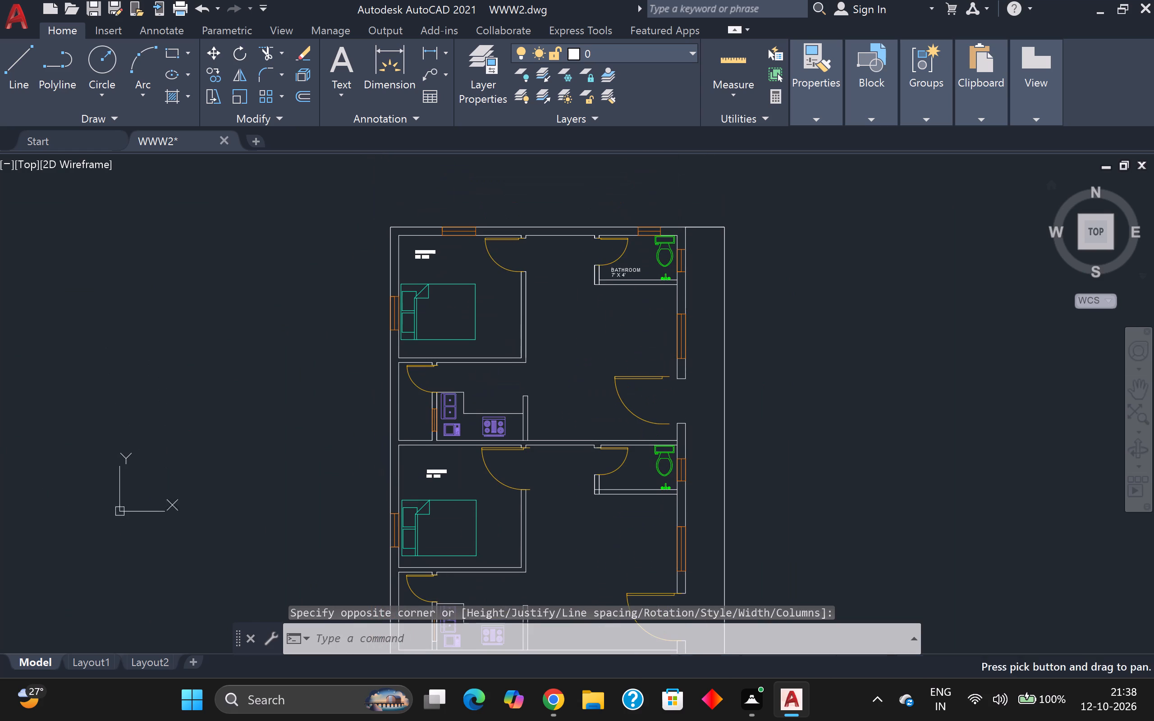
double_click(342, 73)
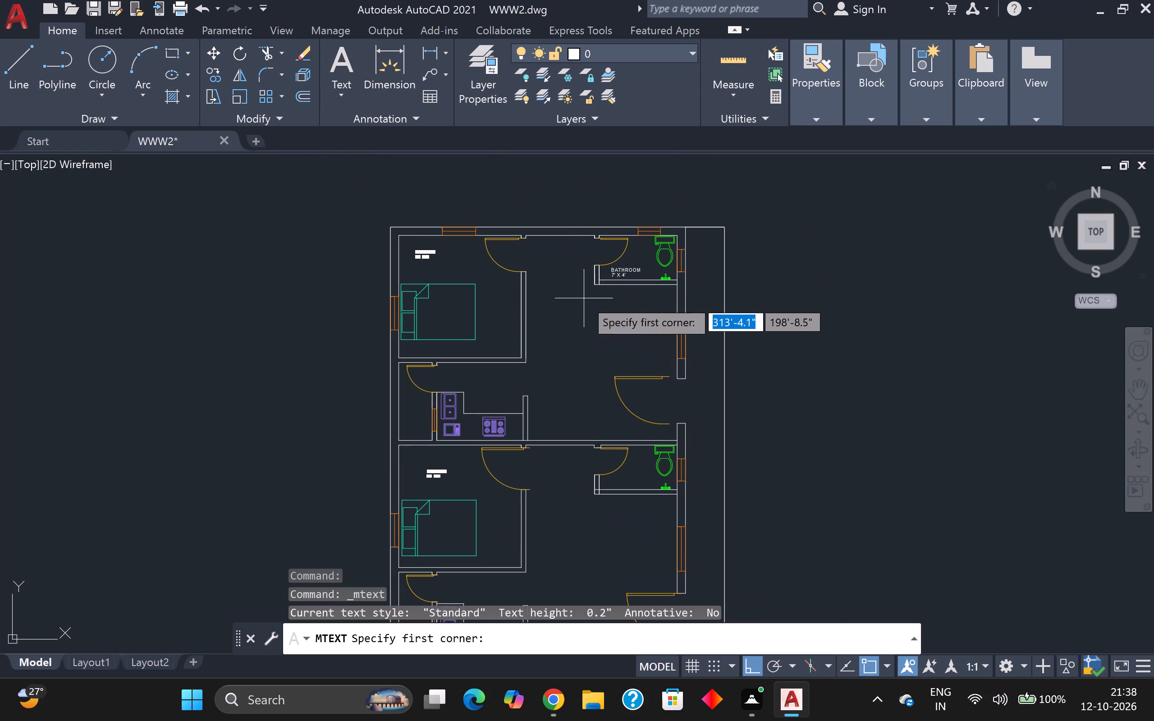
left_click(563, 315)
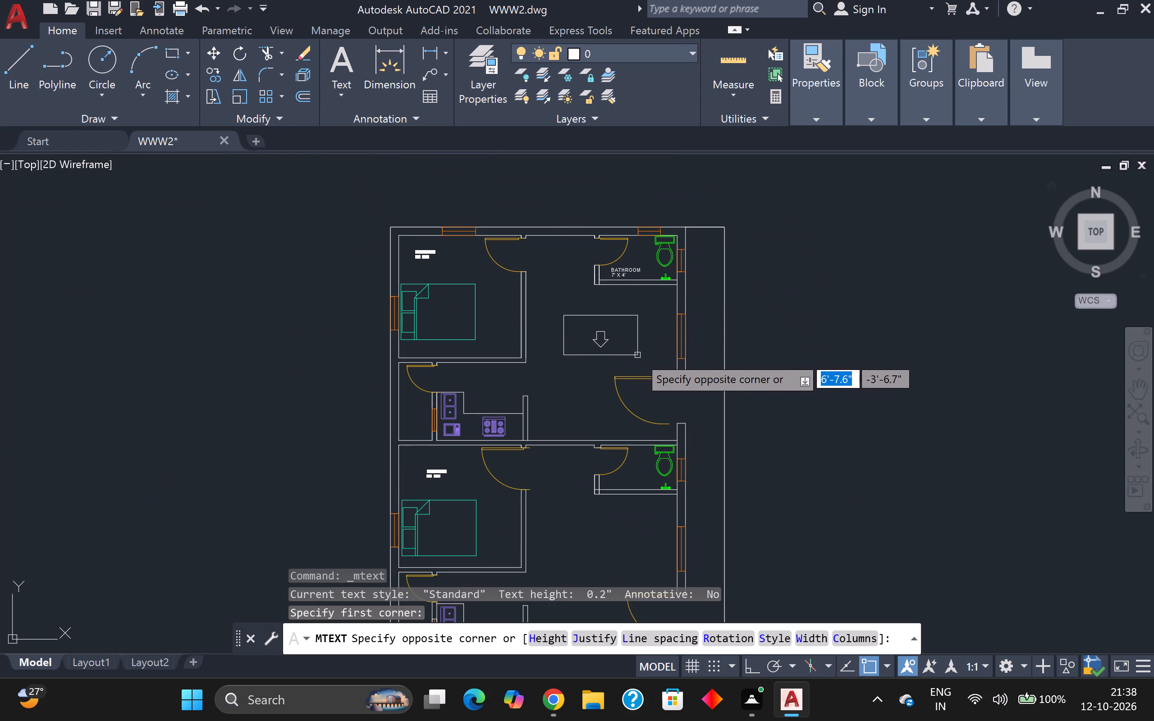
left_click(637, 355)
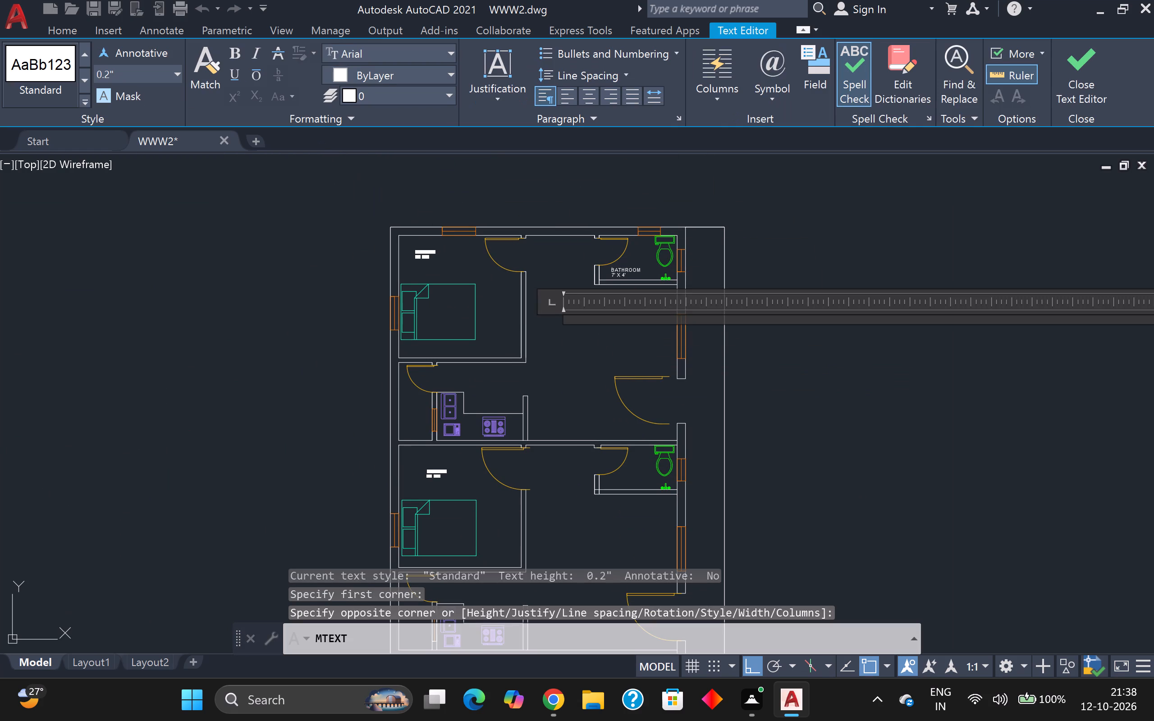
left_click_drag(117, 79, 94, 75)
key("4")
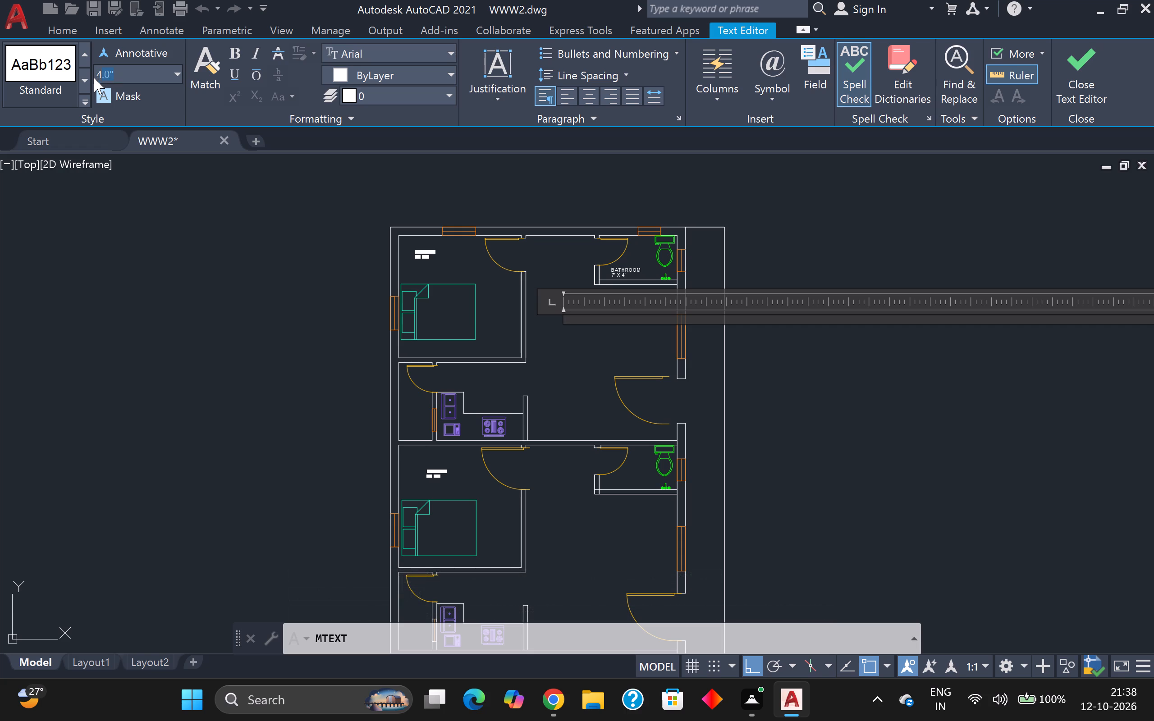
key("shift+quotedbl")
key("Return")
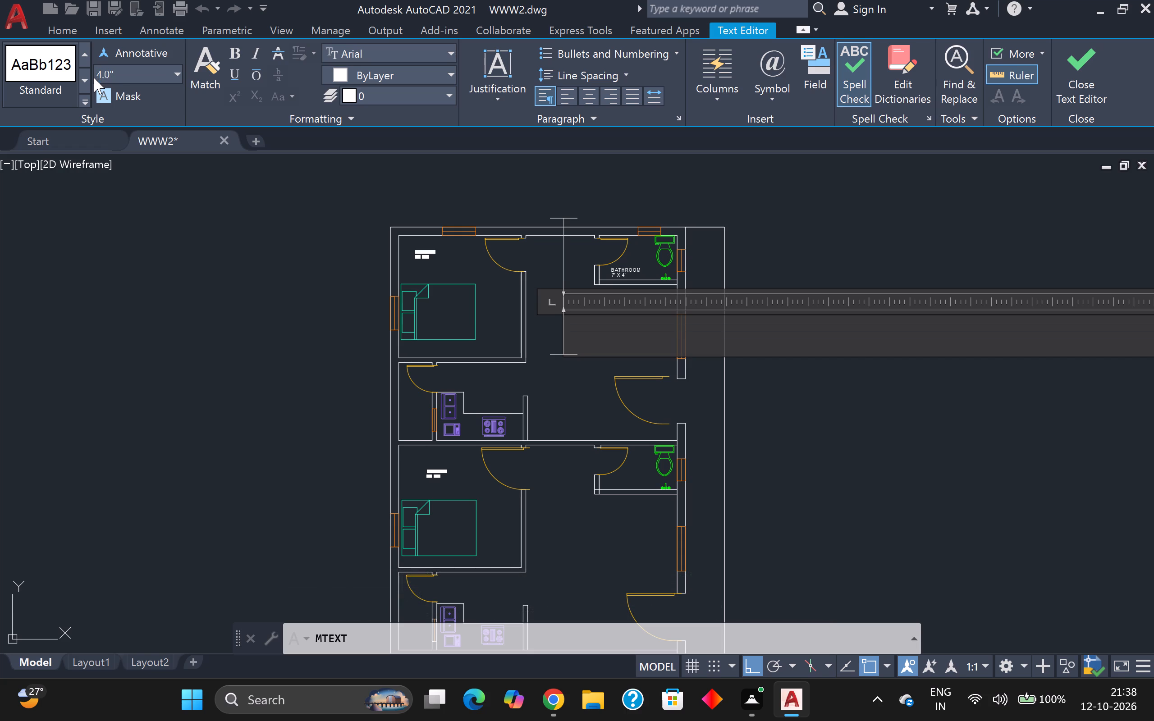
type("LIVINJ")
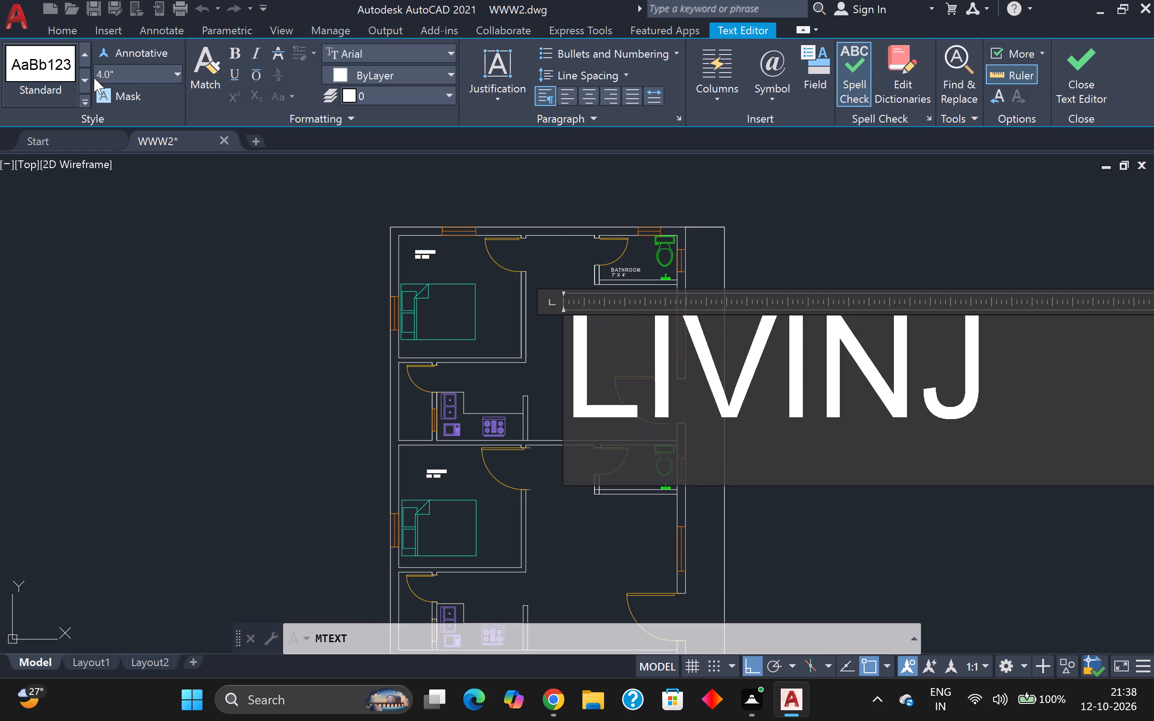
key("BackSpace")
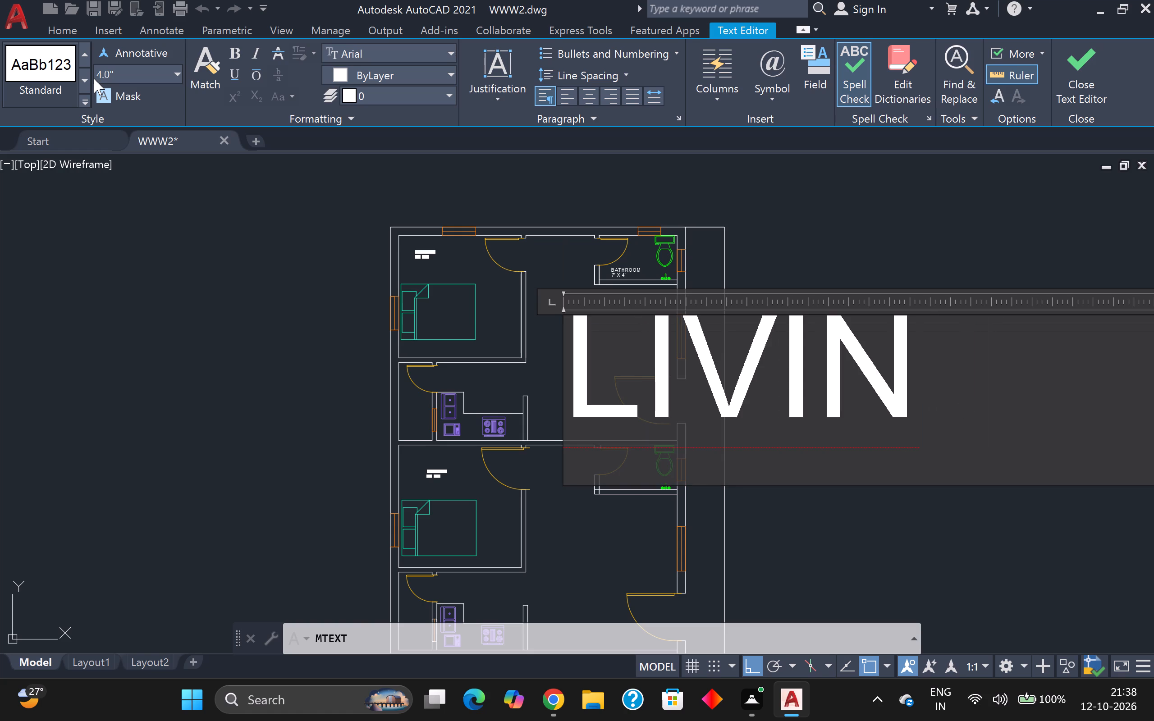
key("g")
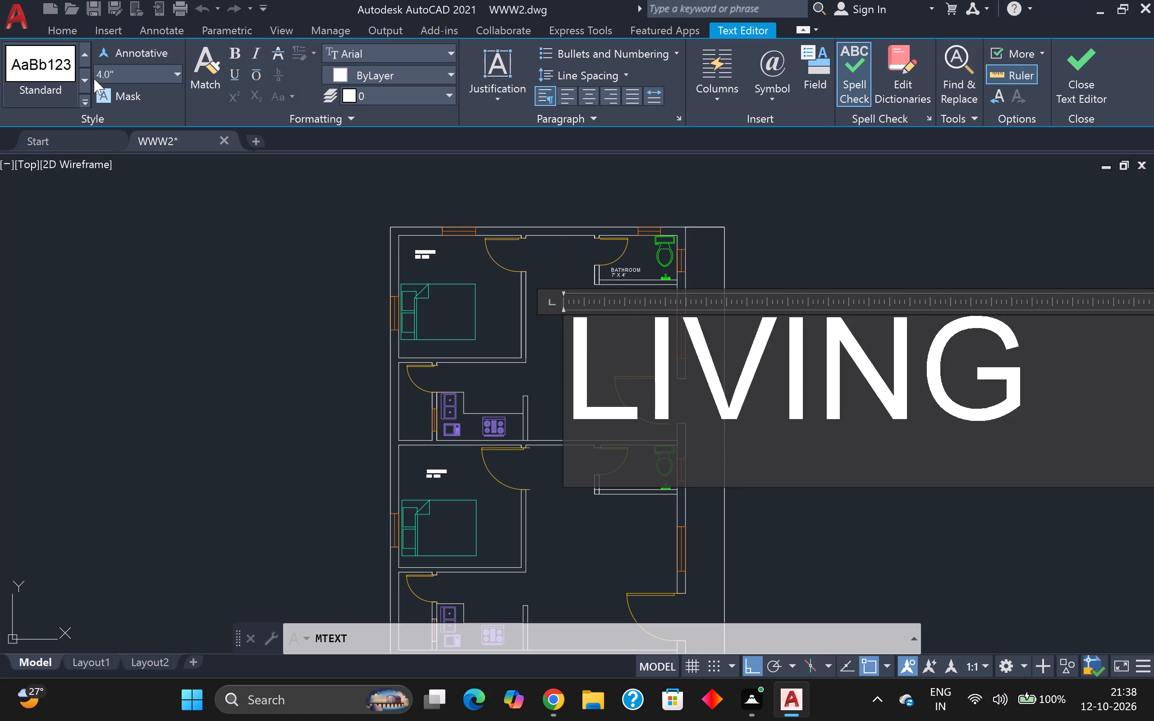
key("space")
type("ROOM")
key("Return")
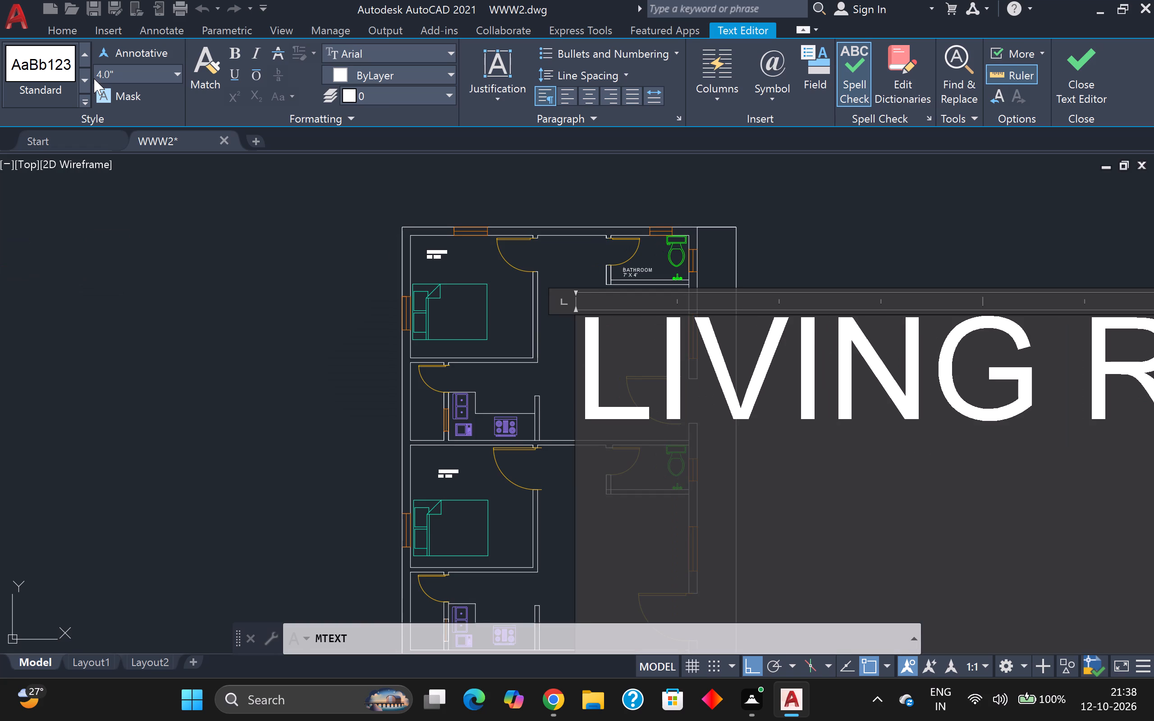
scroll(154, 67, "down", 3)
scroll(653, 365, "down", 3)
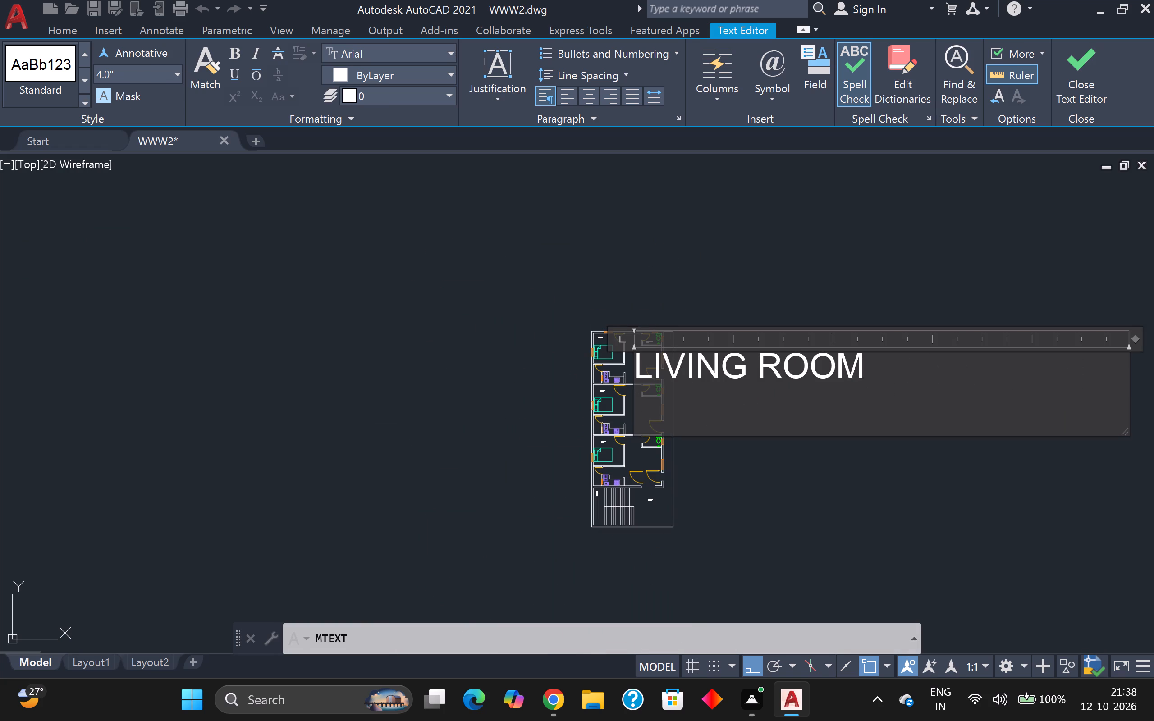
type("10")
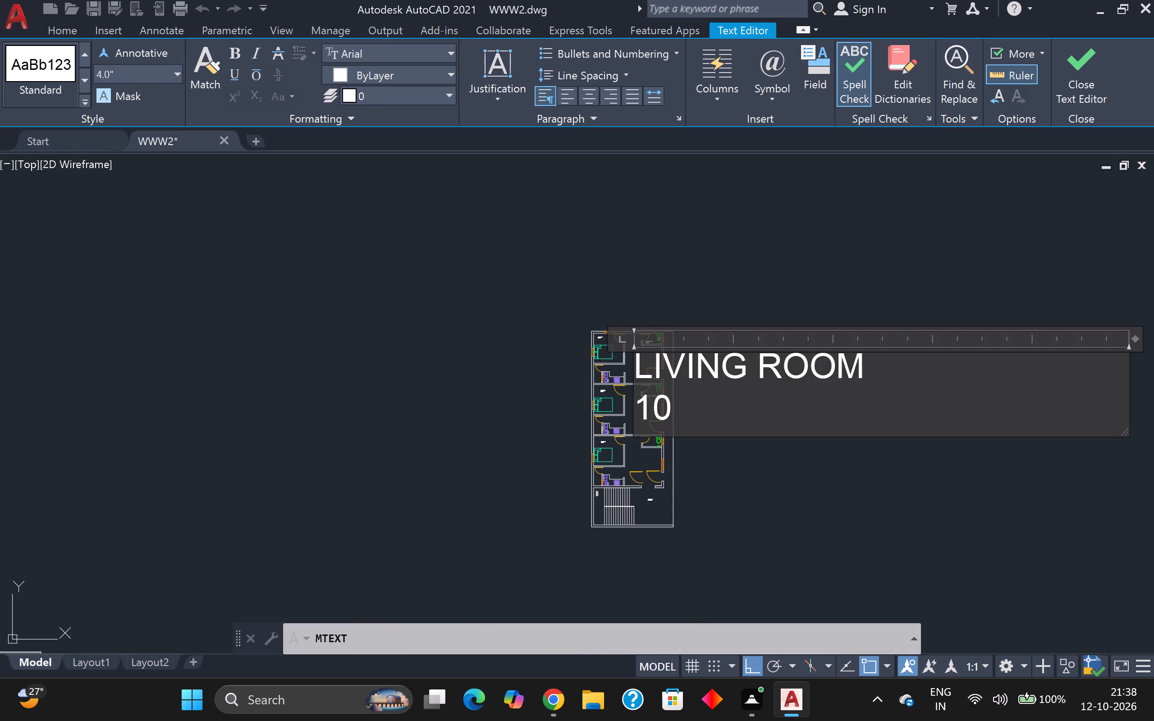
key("apostrophe")
key("space")
type("X")
key("space")
type("14")
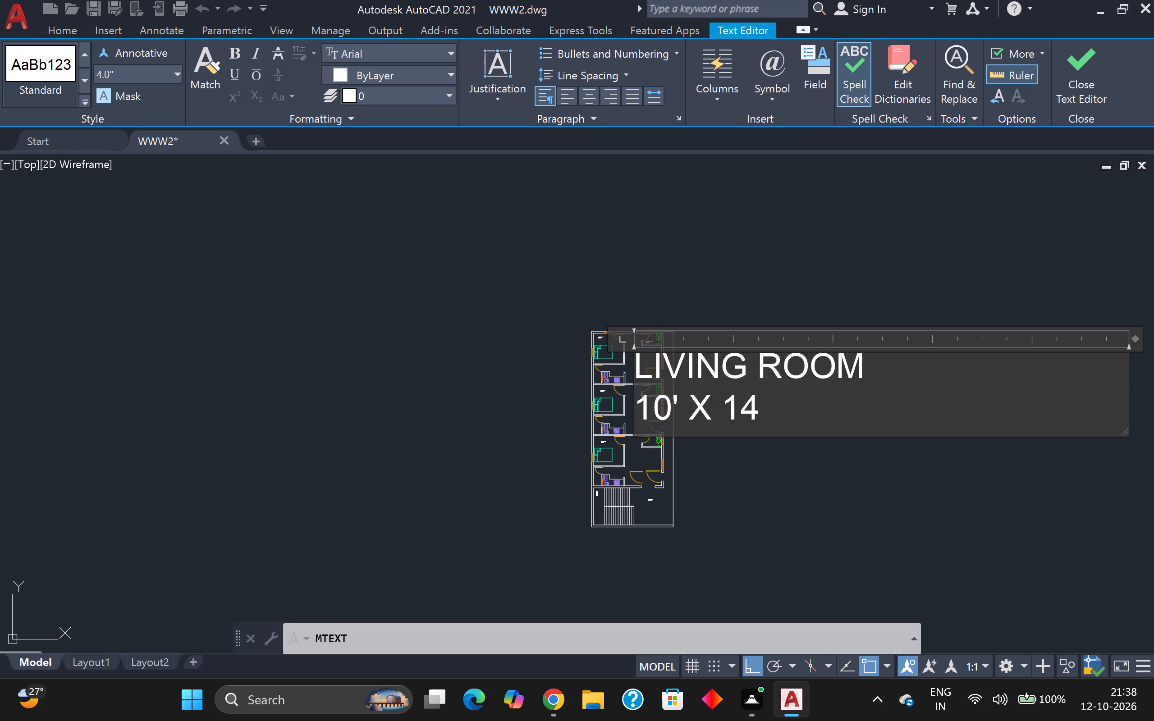
key("apostrophe")
left_click(504, 400)
scroll(673, 376, "up", 1)
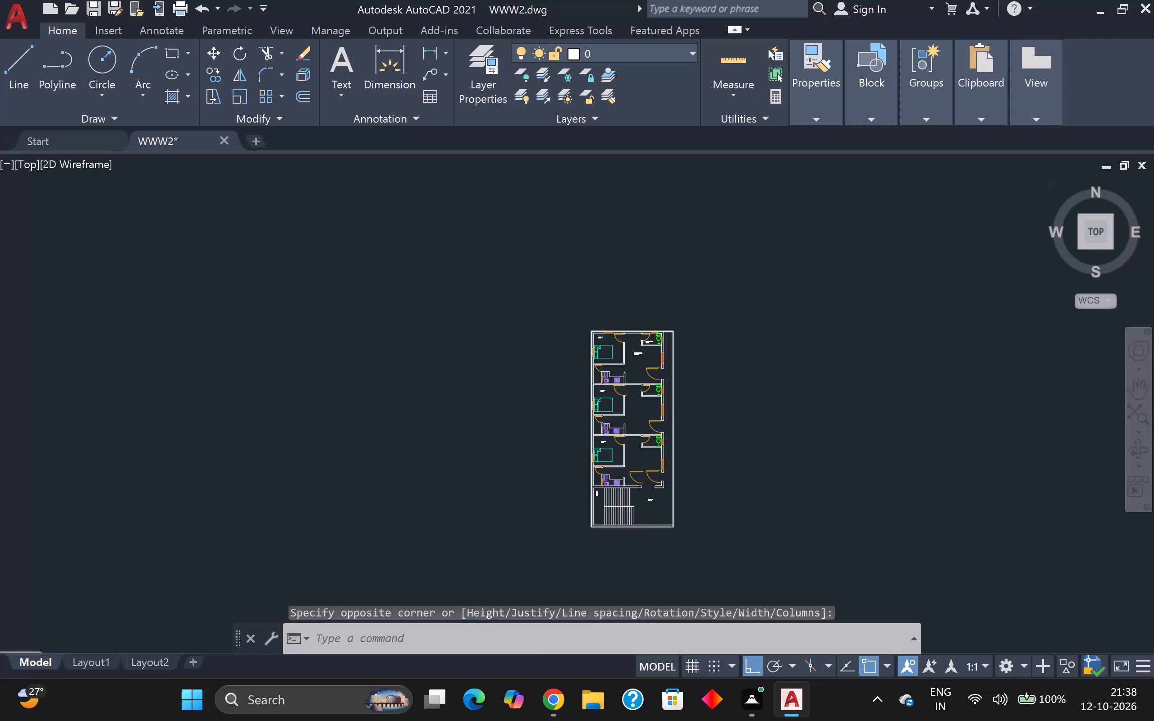
scroll(673, 376, "up", 1)
middle_click_drag(559, 442, 536, 403)
scroll(557, 440, "up", 1)
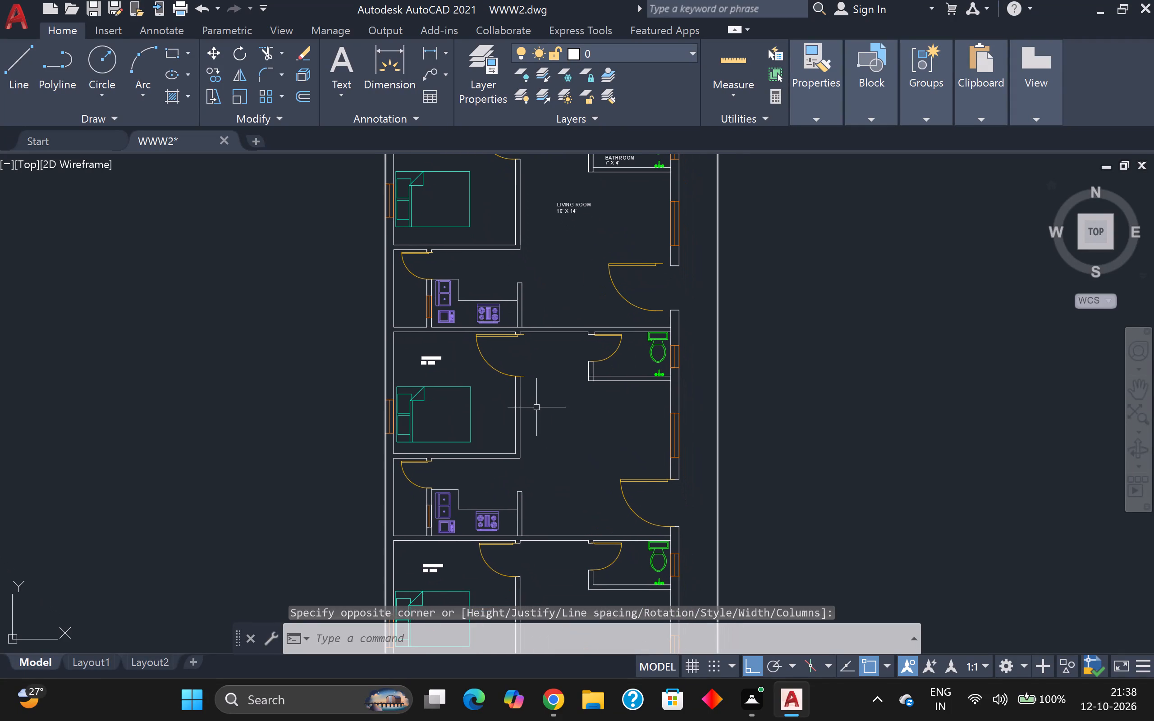
Add a multiline text label reading KITCHEN over 7'-9" X 7', with 4" text height, in the northernmost unit's kitchen north of the counter.
middle_click_drag(549, 283, 588, 293)
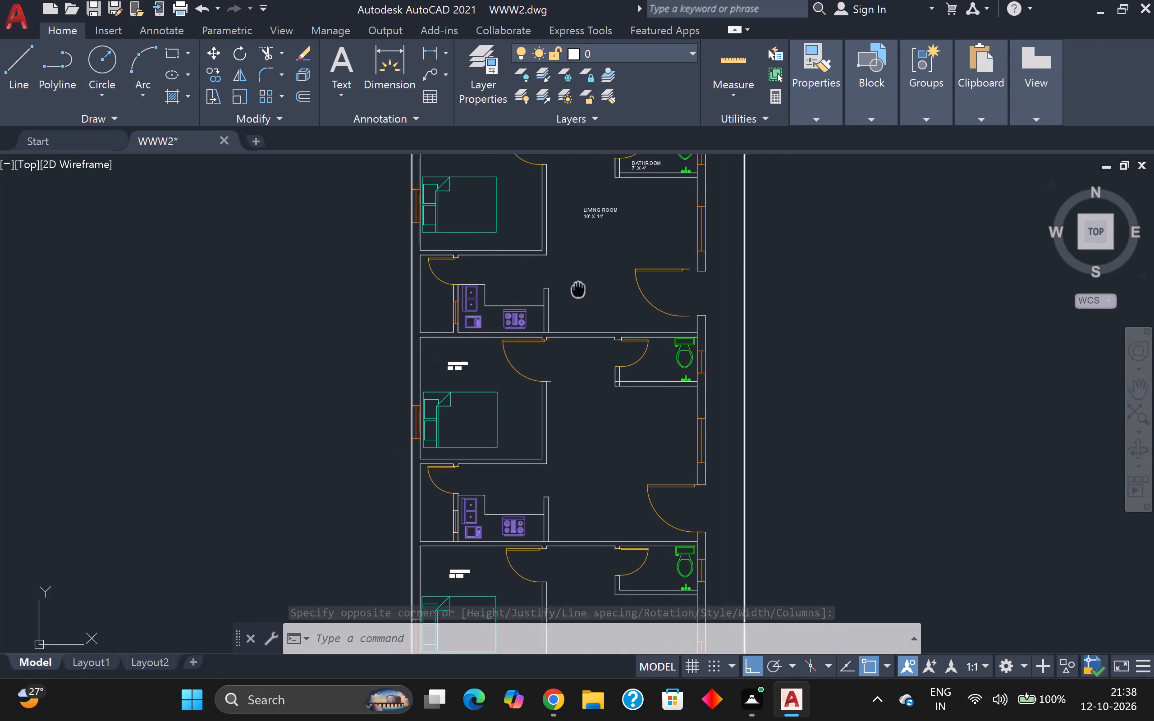
middle_click_drag(588, 293, 692, 340)
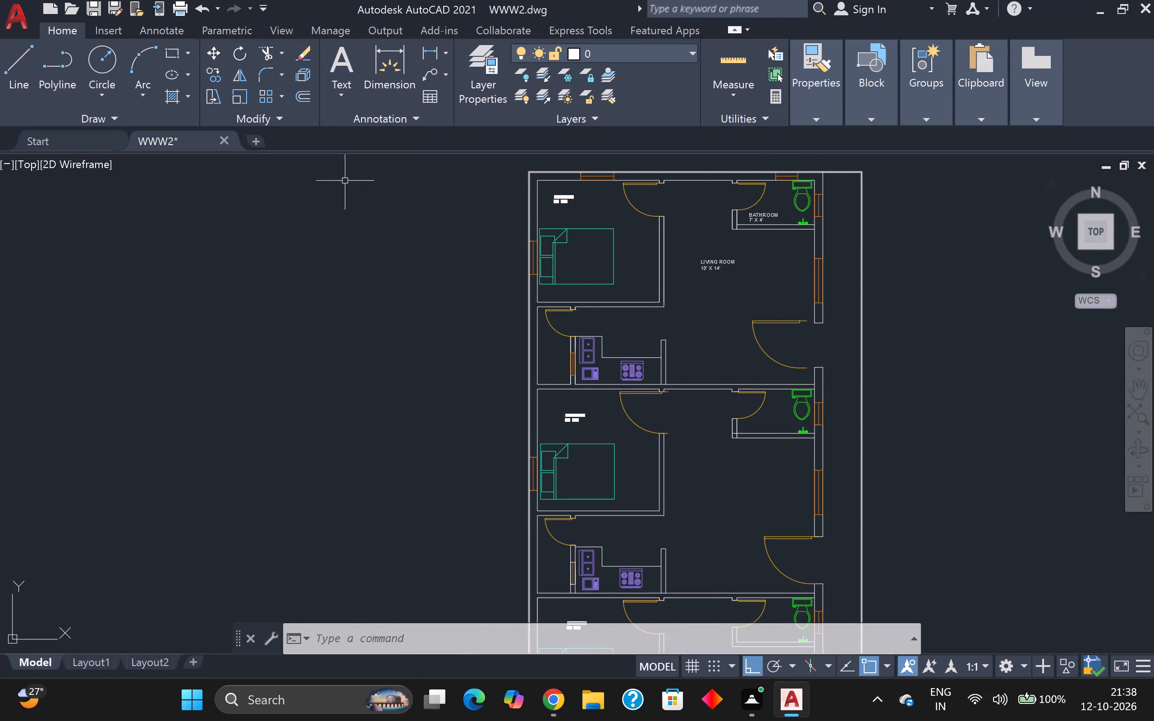
double_click(340, 62)
left_click_drag(342, 59, 625, 398)
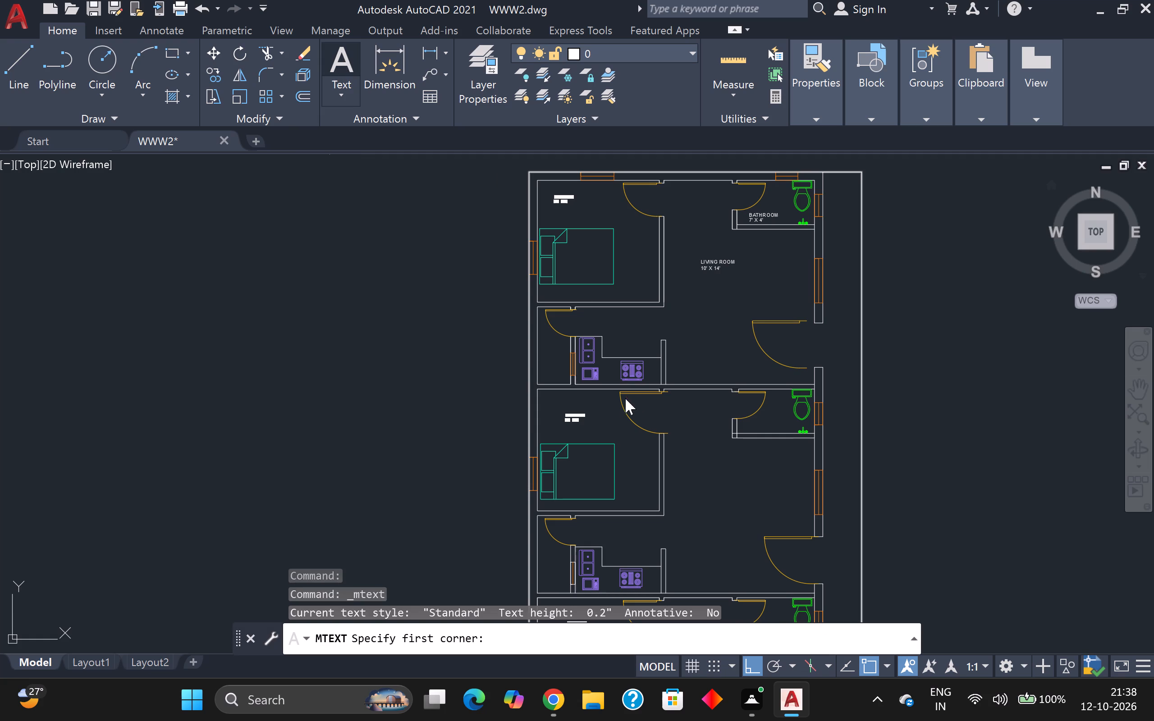
left_click_drag(625, 398, 590, 402)
left_click(344, 81)
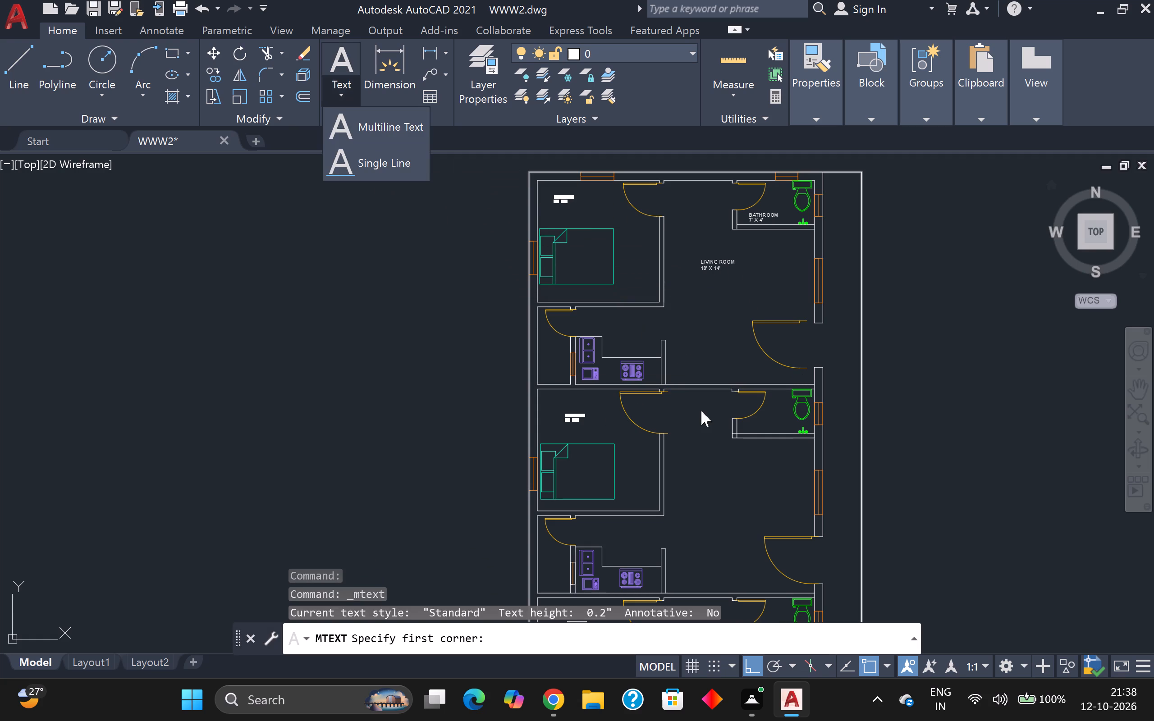
scroll(601, 338, "up", 2)
left_click(616, 279)
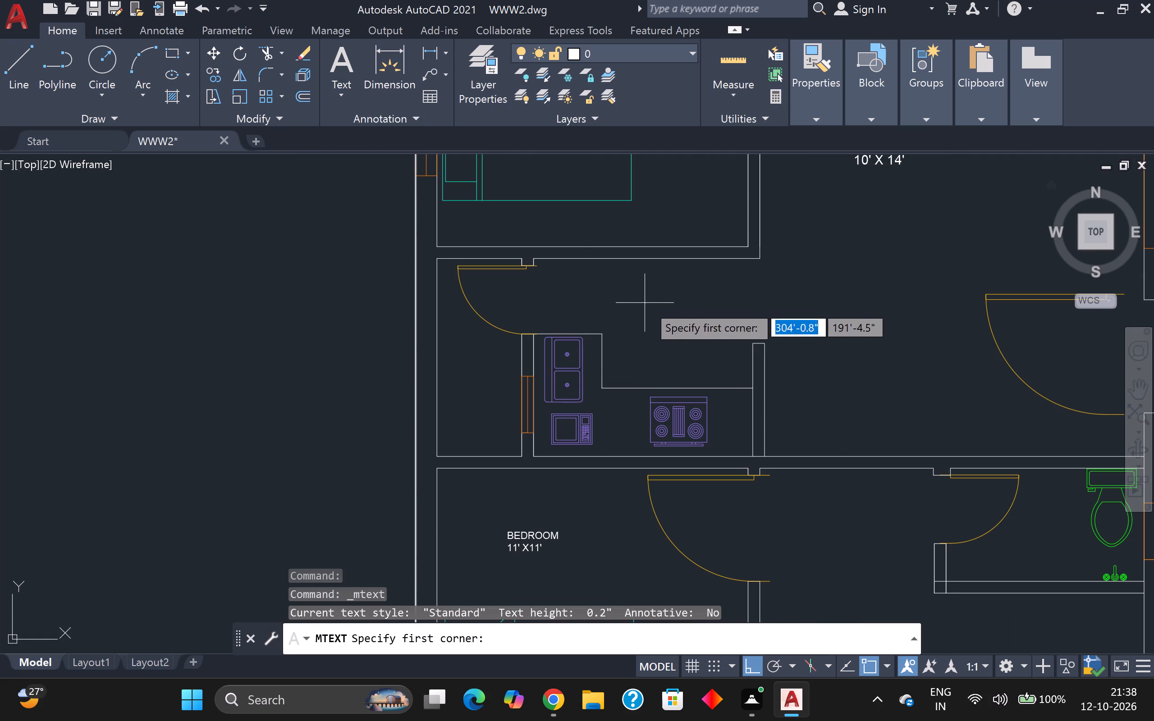
double_click(342, 60)
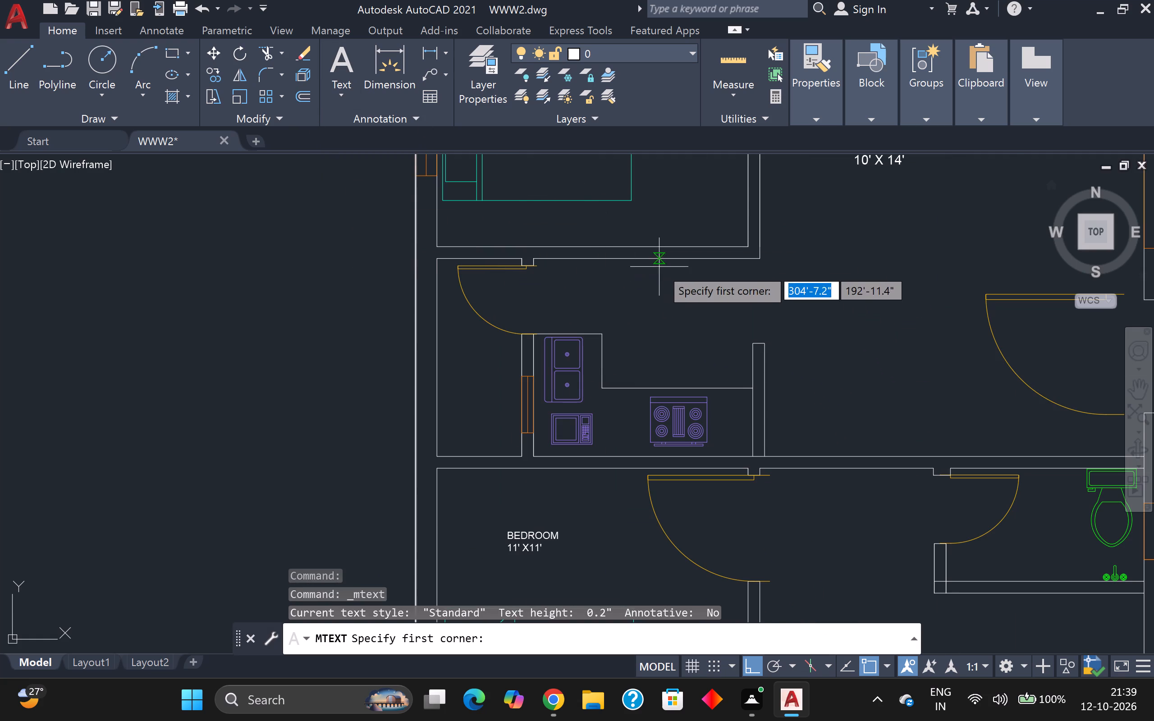
left_click(626, 307)
left_click(706, 340)
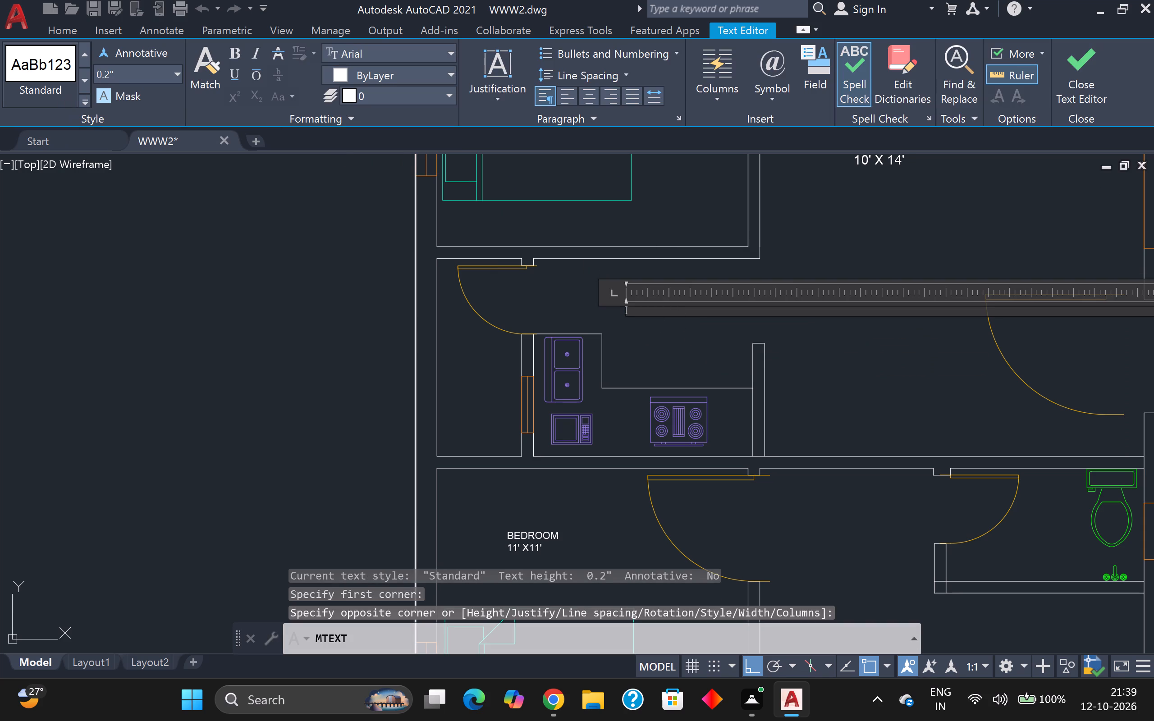
left_click_drag(130, 67, 118, 79)
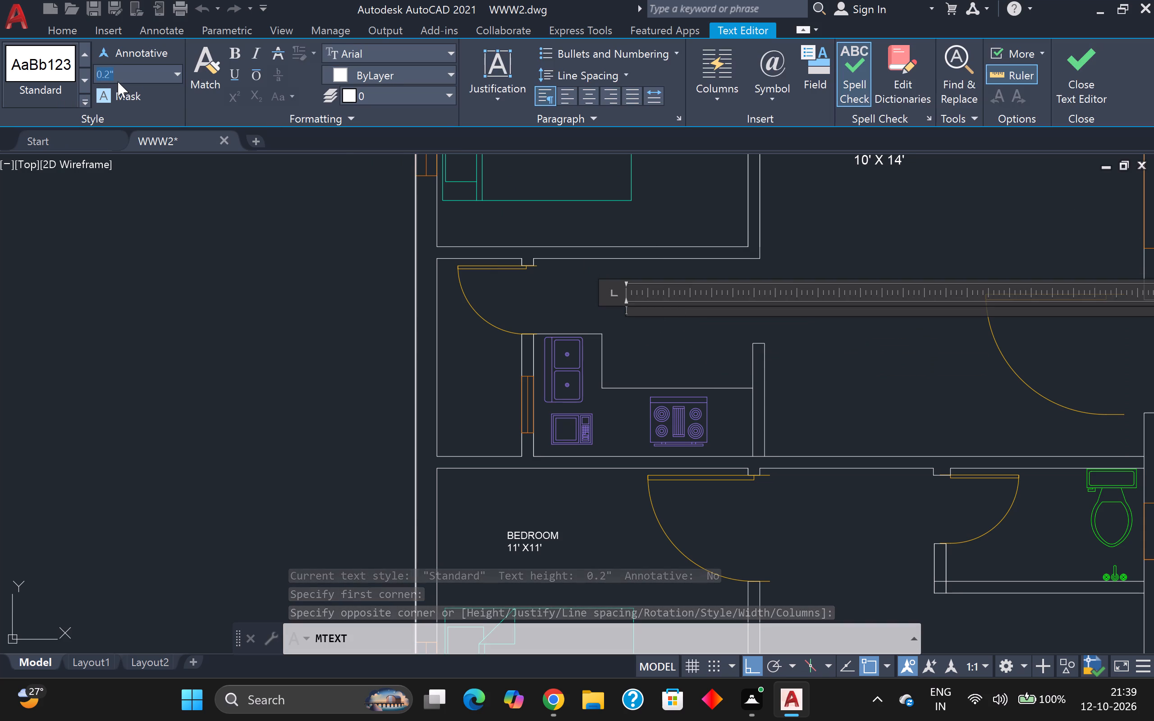
key("4")
key("shift+quotedbl")
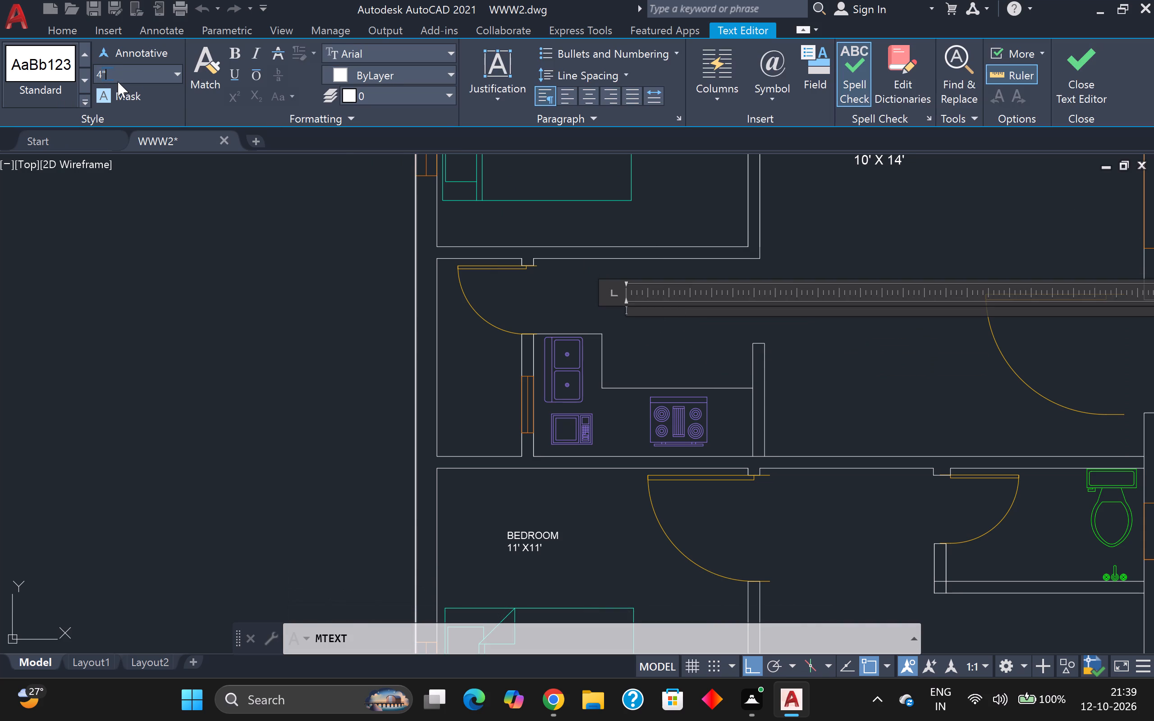
key("Return")
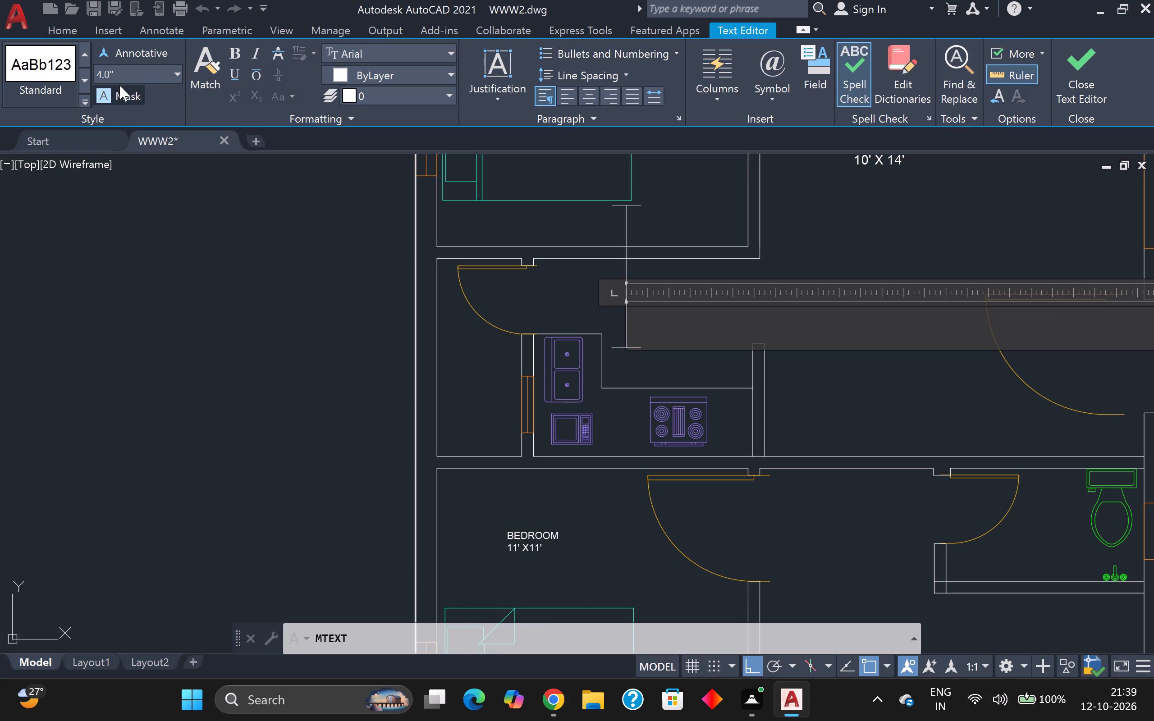
type("KITCHEN")
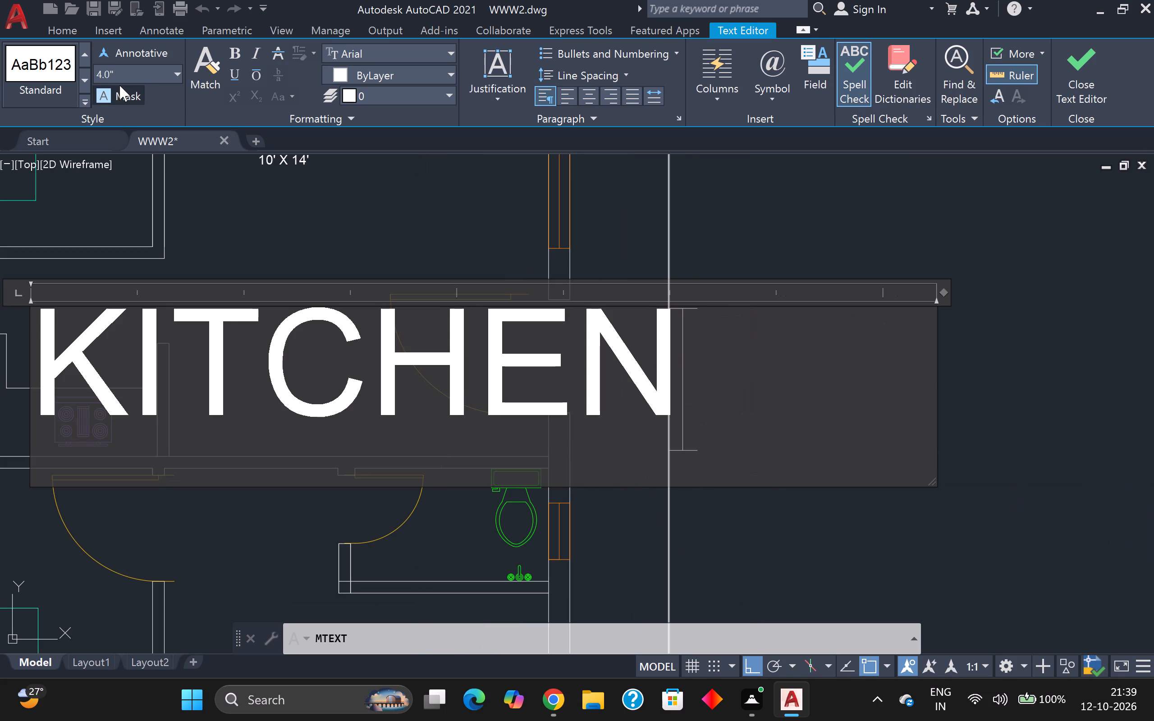
key("Return")
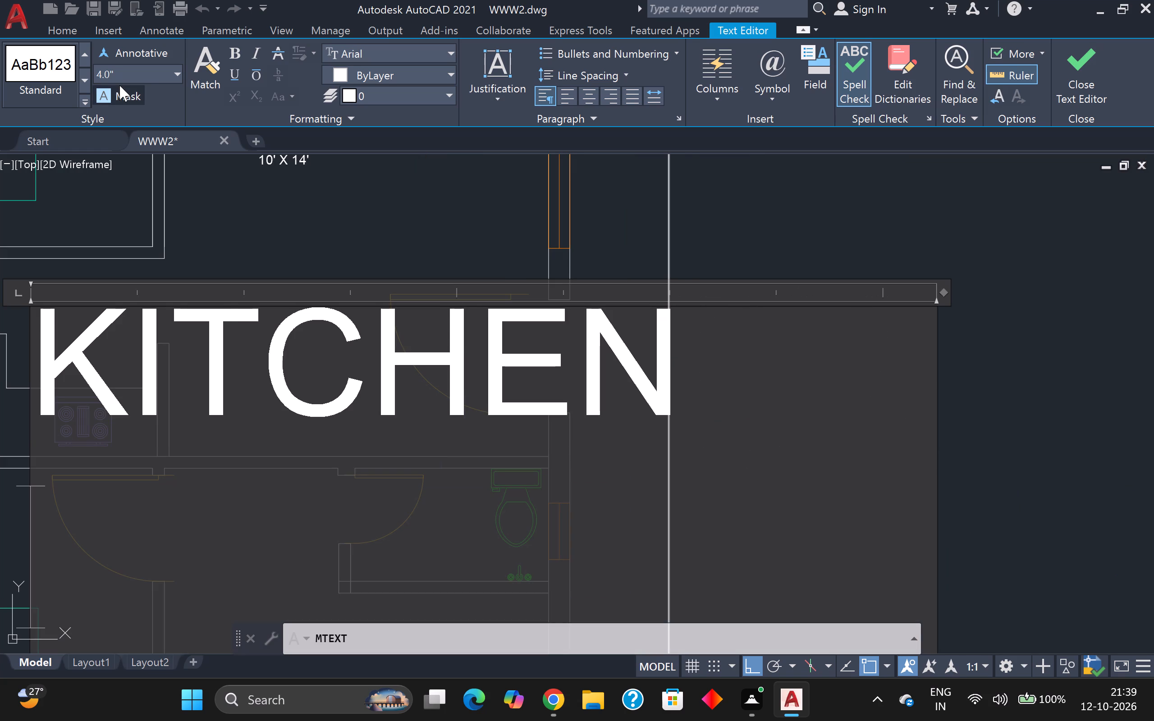
type("7'")
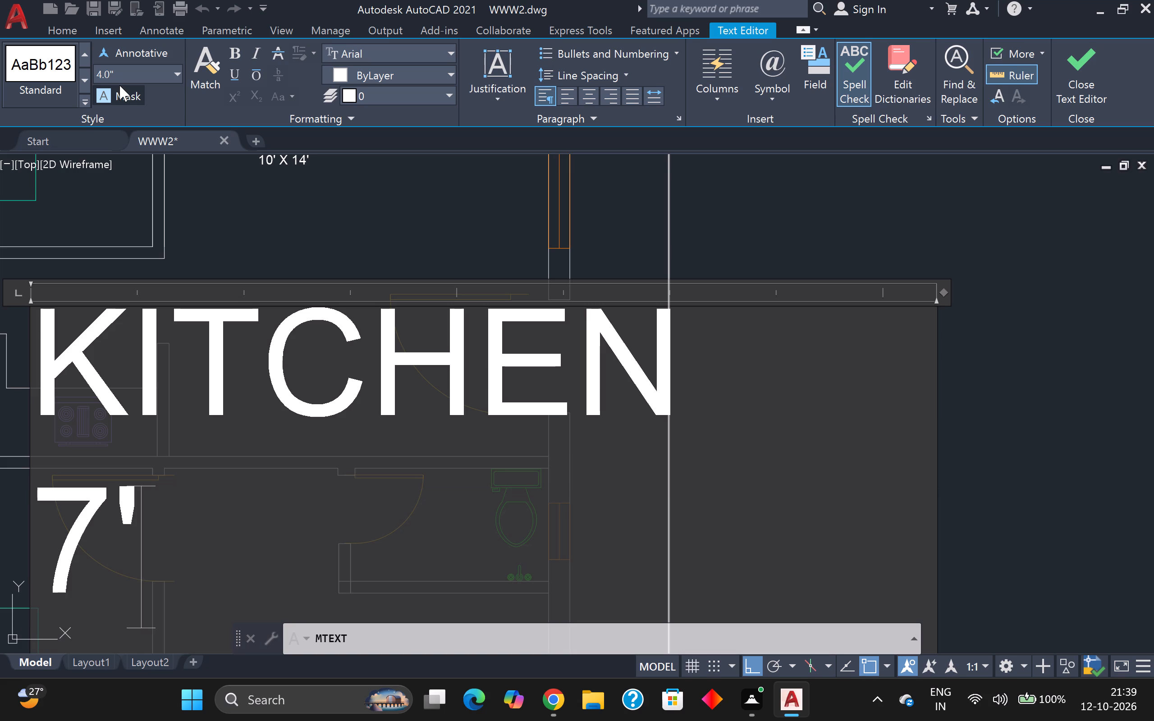
key("space")
type("X")
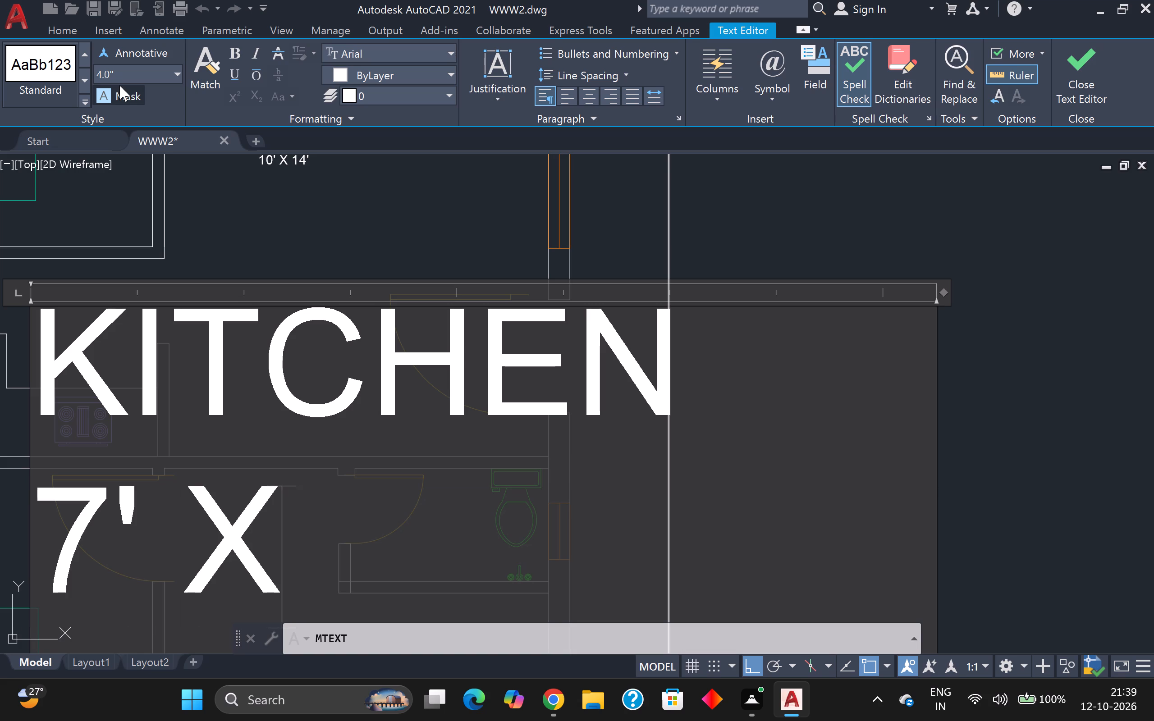
key("BackSpace")
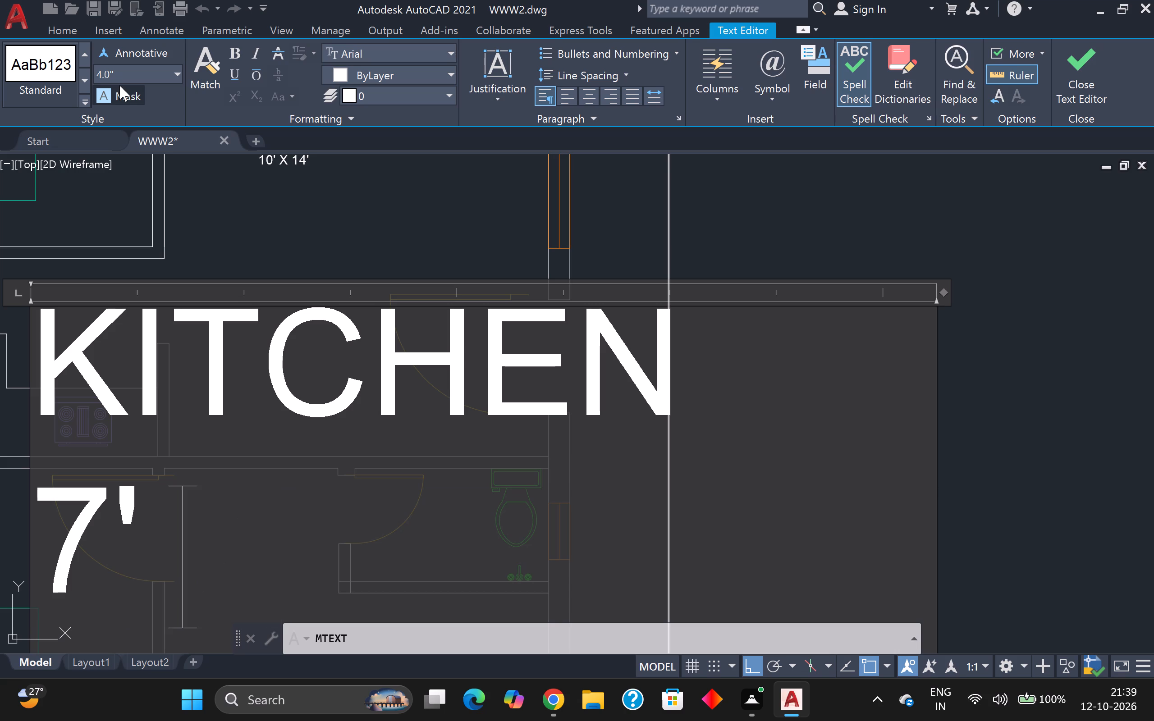
key("BackSpace")
key("minus")
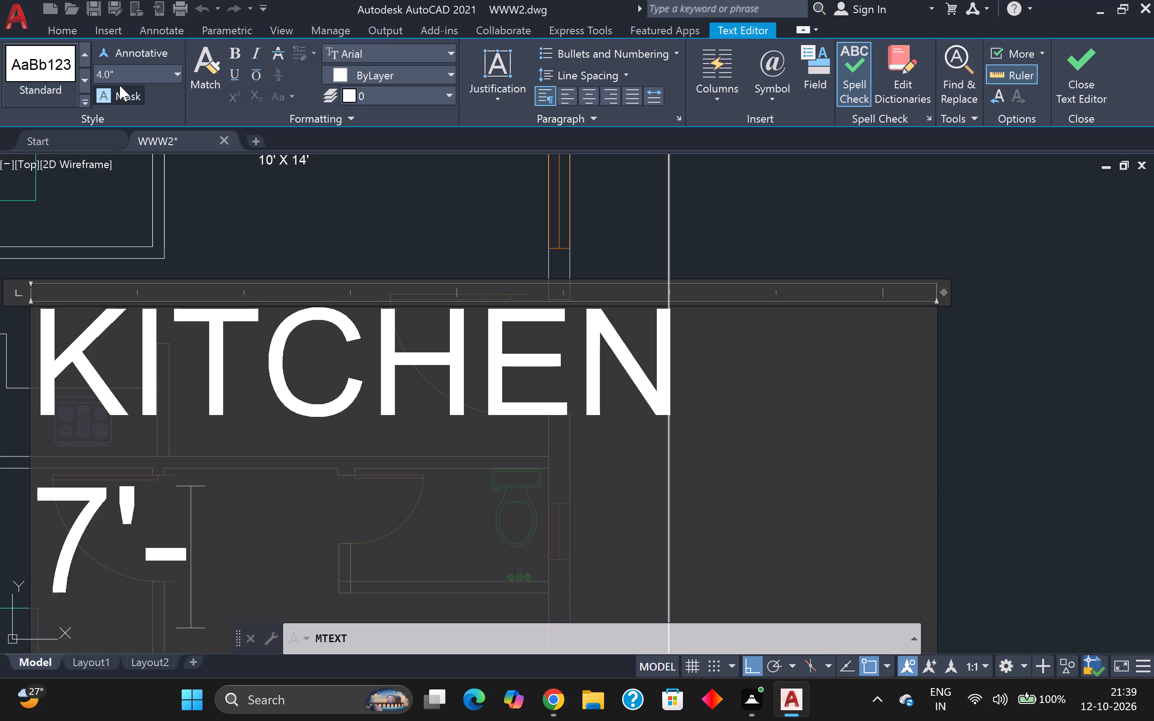
key("9")
key("shift+quotedbl")
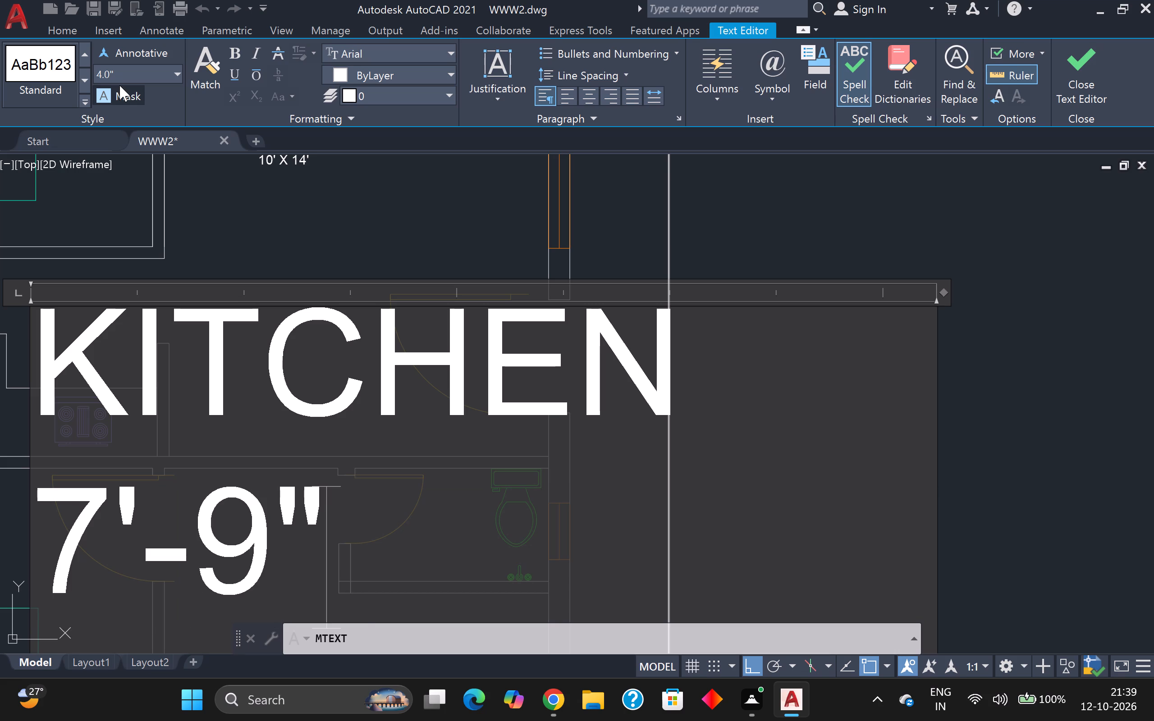
key("space")
key("x")
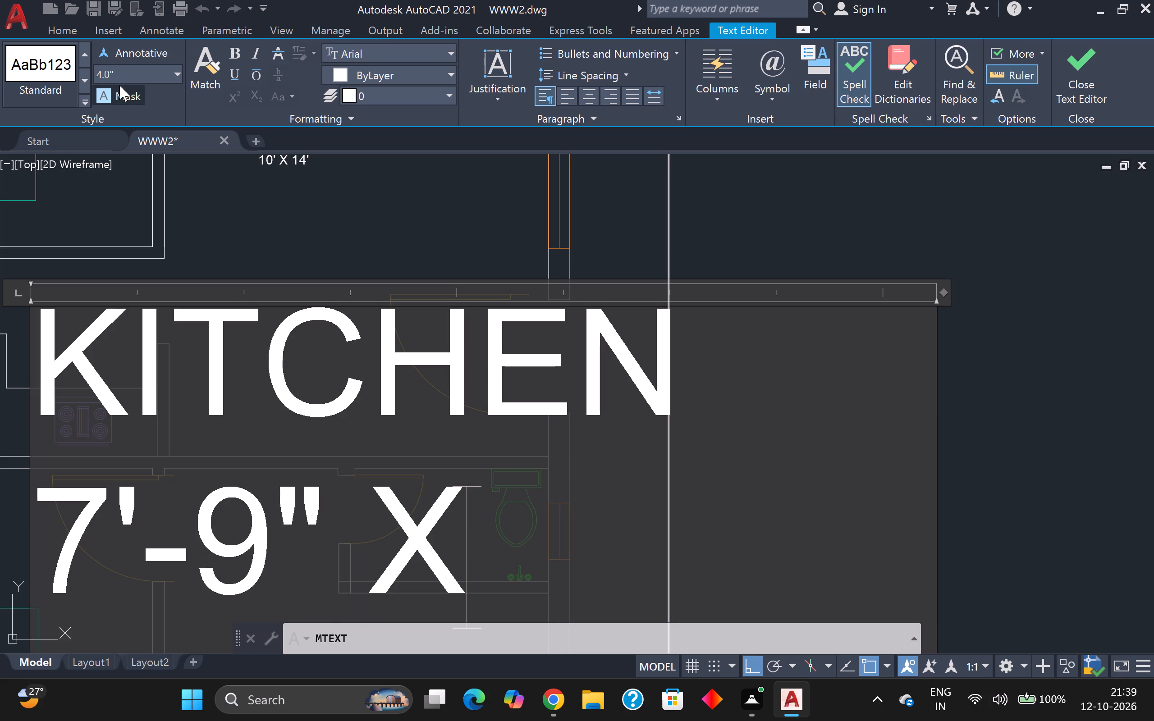
type("7'")
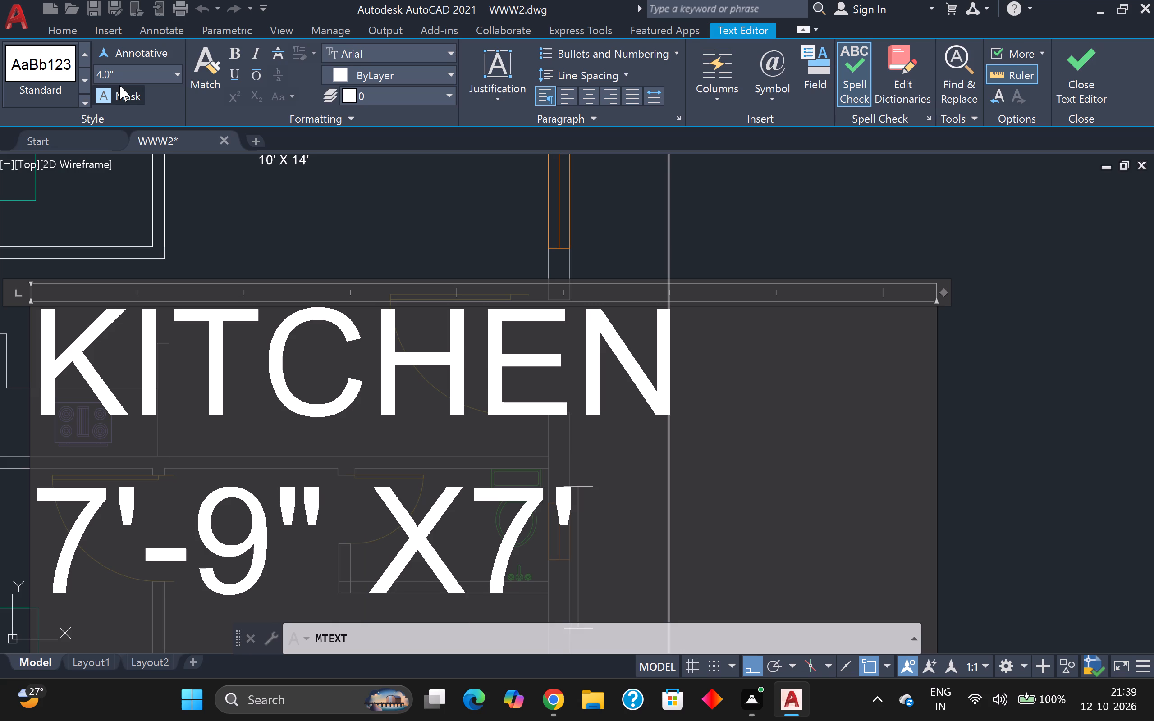
key("BackSpace")
key("BackSpace")
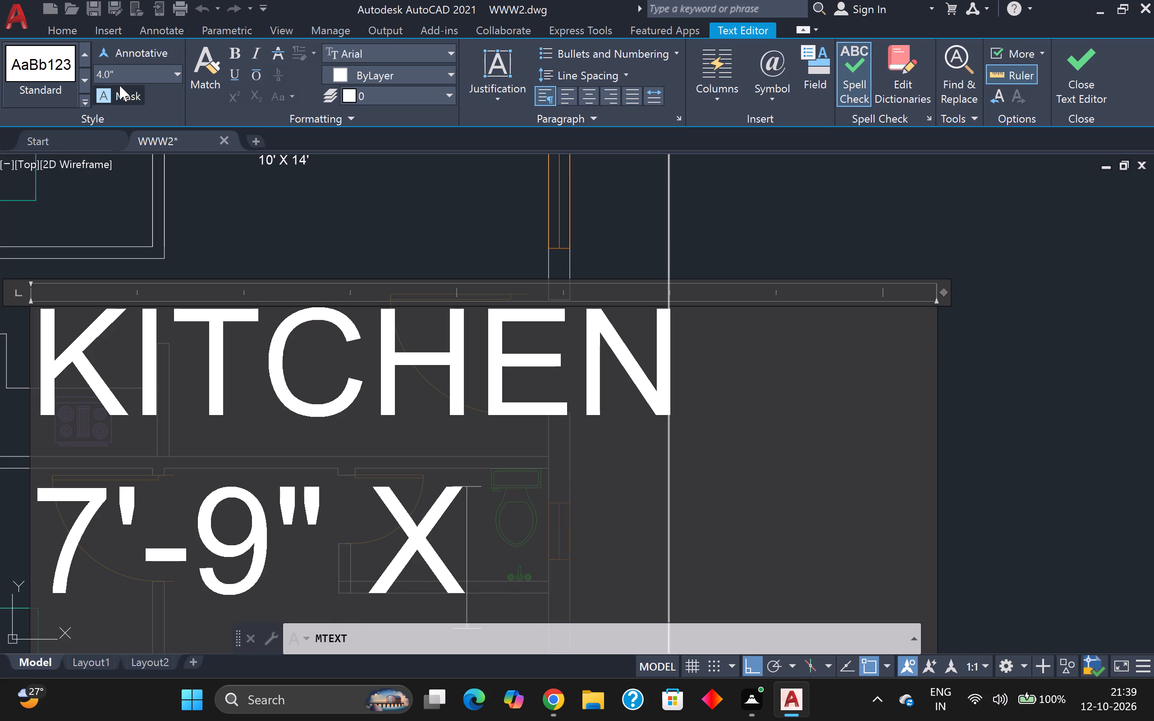
key("space")
key("space")
type("7")
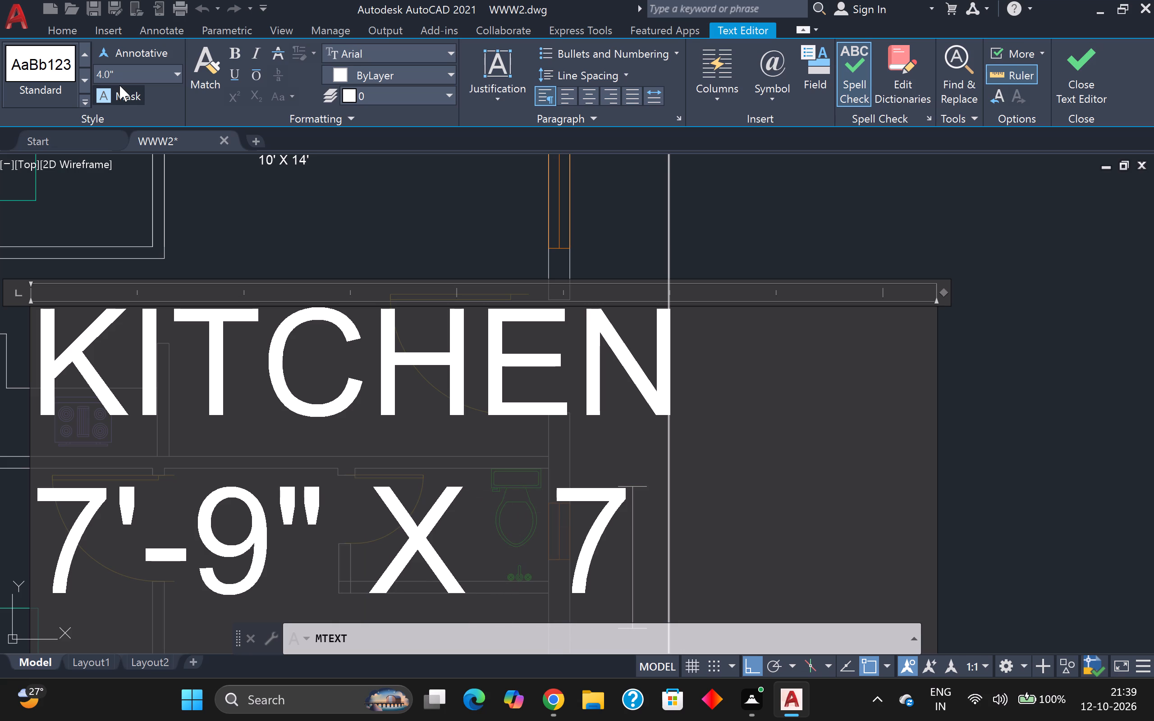
key("apostrophe")
scroll(113, 57, "down", 3)
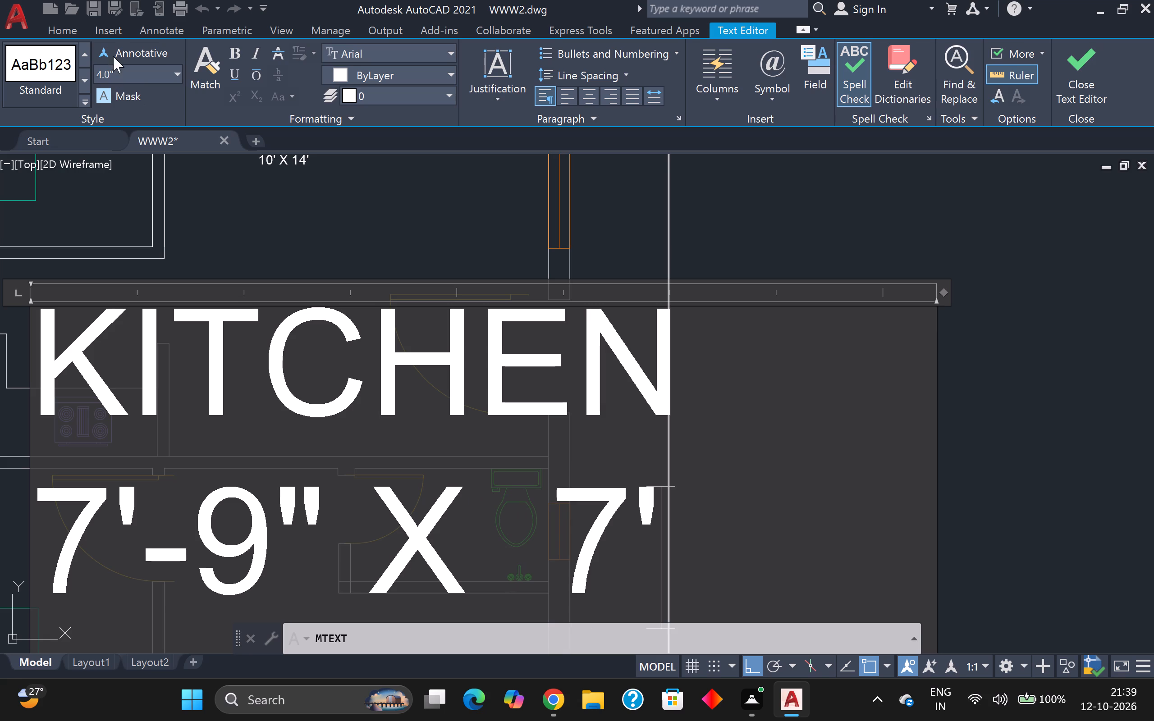
scroll(113, 56, "down", 2)
scroll(201, 125, "down", 4)
scroll(298, 184, "down", 4)
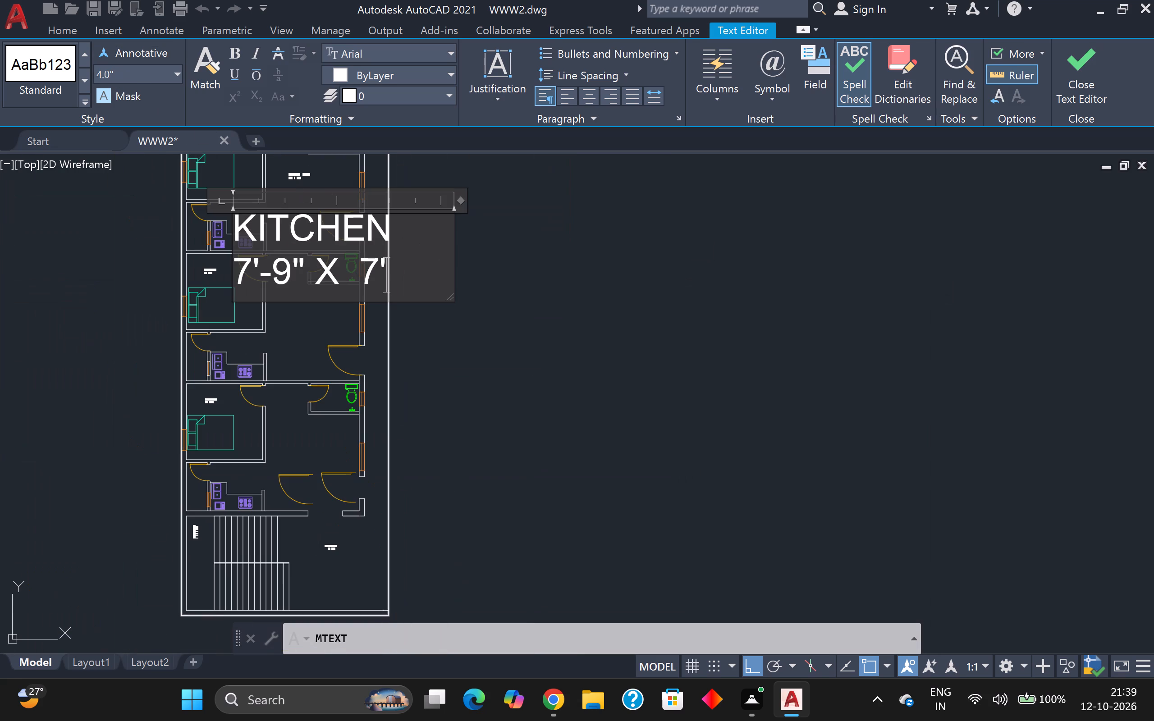
left_click(577, 245)
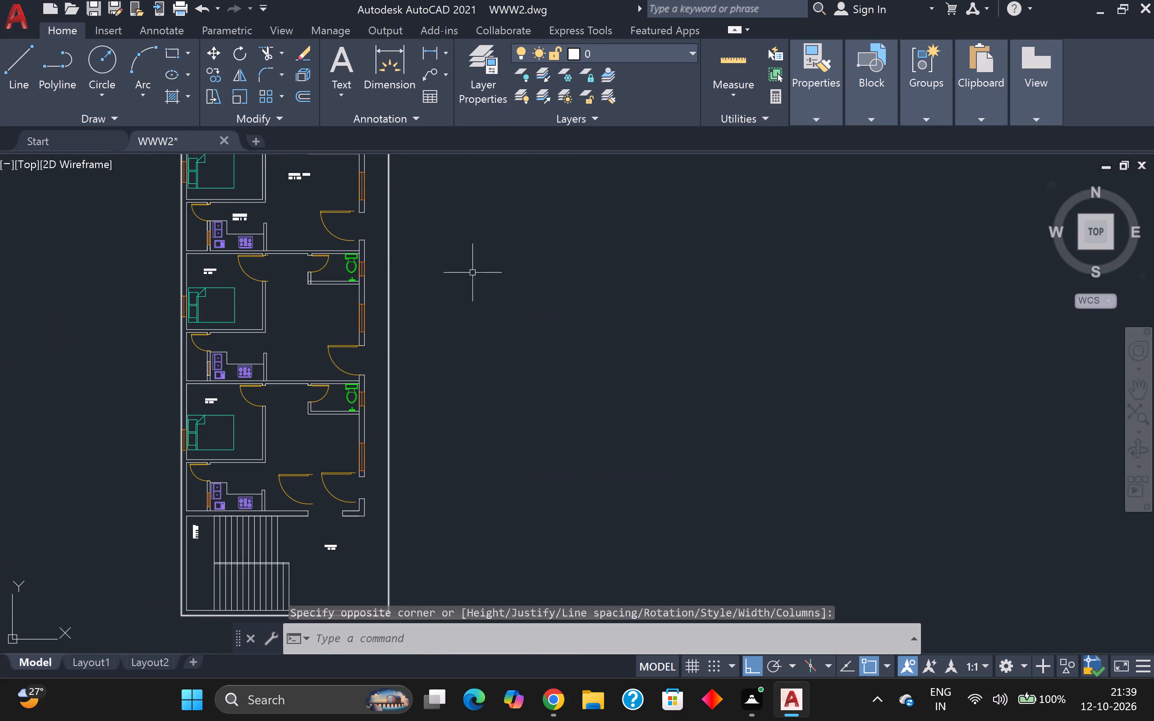
Start a multiline text reading WASHING AREA, with 4" text height, in the northernmost unit's wash space west of the kitchen.
middle_click_drag(333, 344, 543, 493)
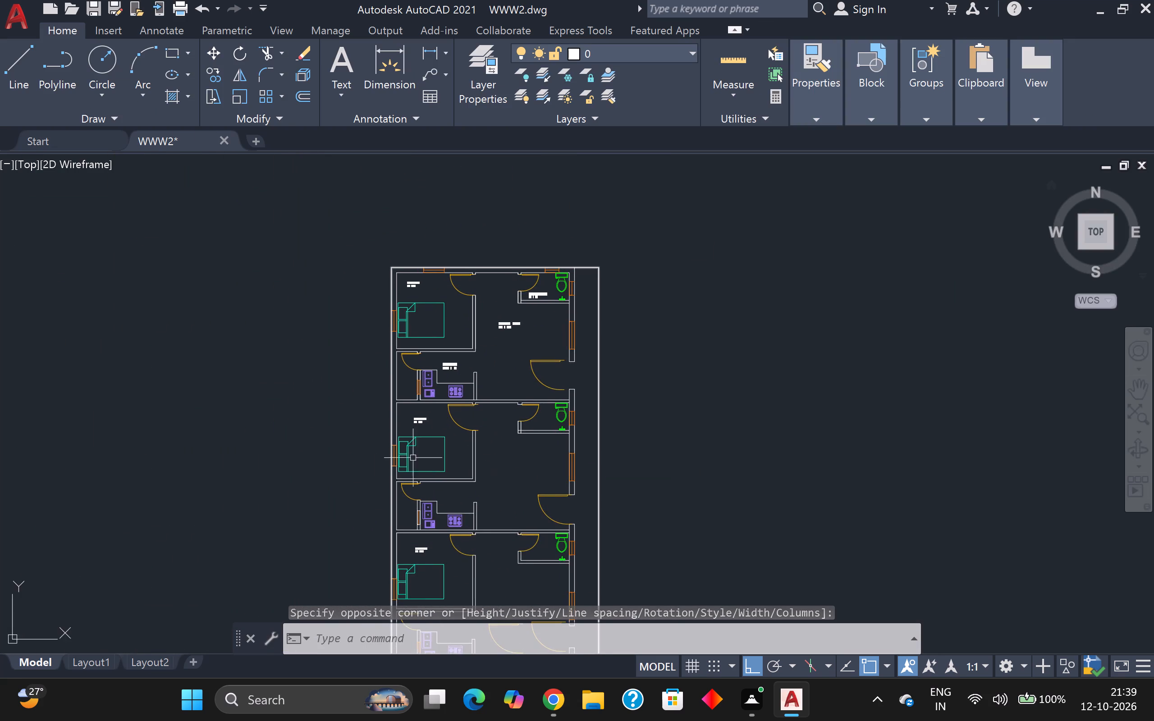
scroll(401, 452, "up", 2)
scroll(402, 348, "up", 1)
scroll(397, 281, "up", 2)
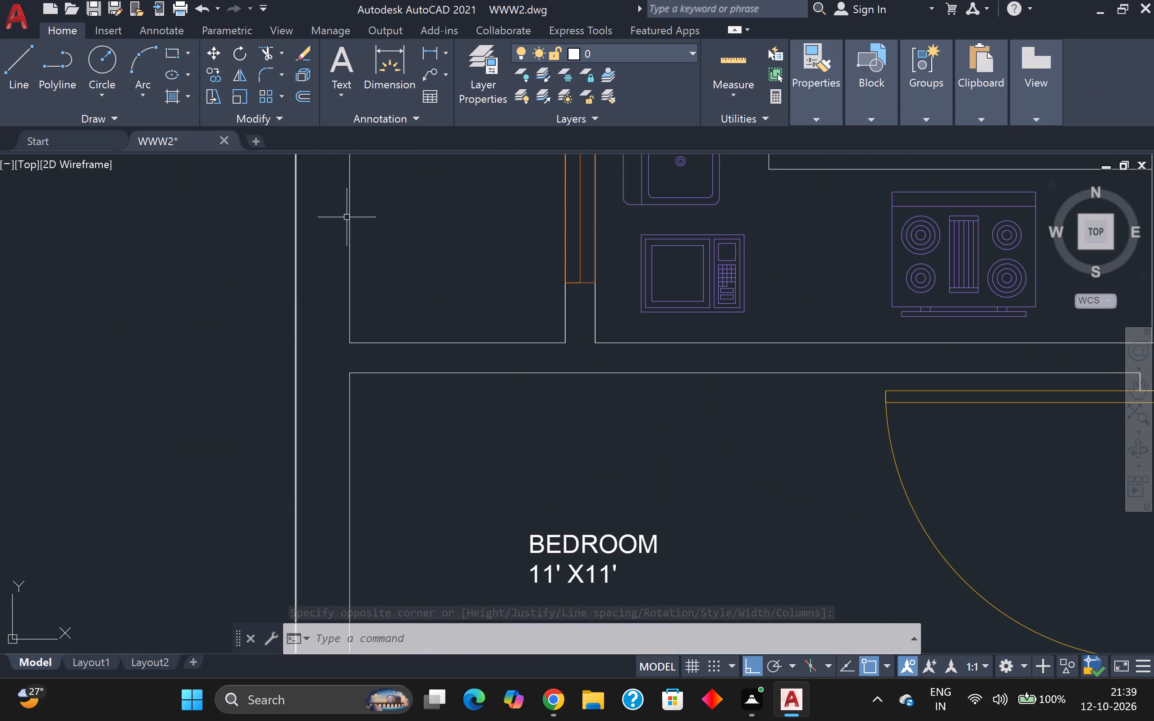
double_click(337, 59)
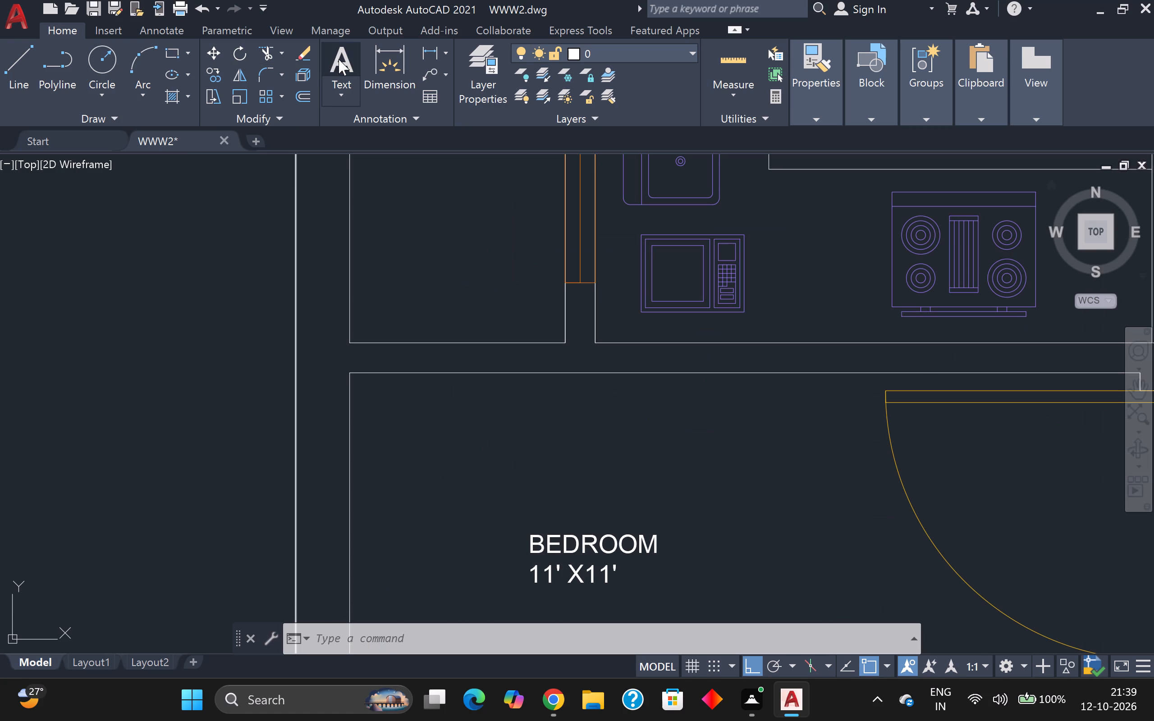
left_click(432, 257)
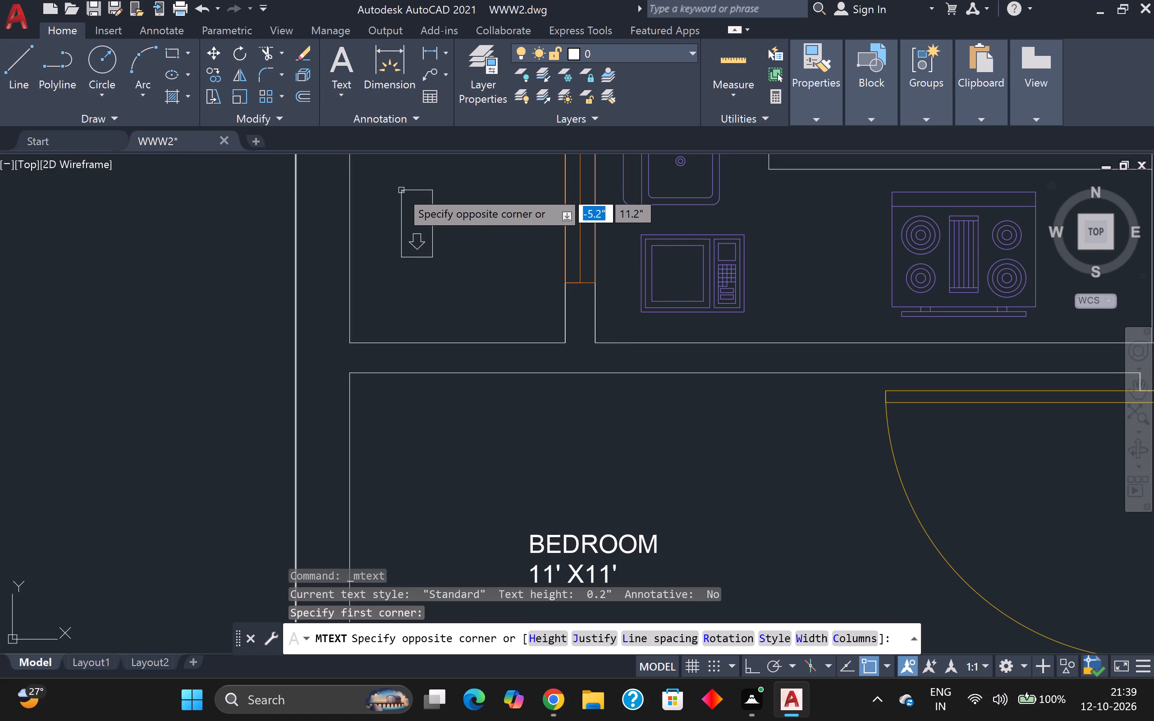
left_click(388, 159)
middle_click_drag(427, 197, 457, 389)
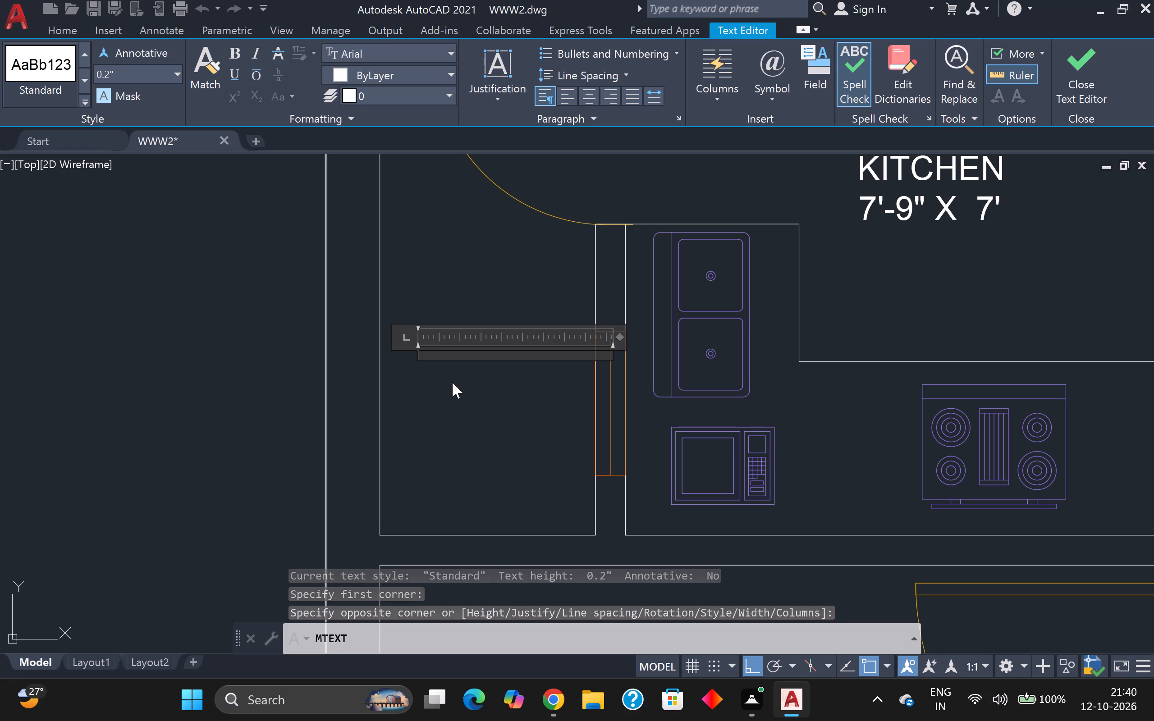
key("w")
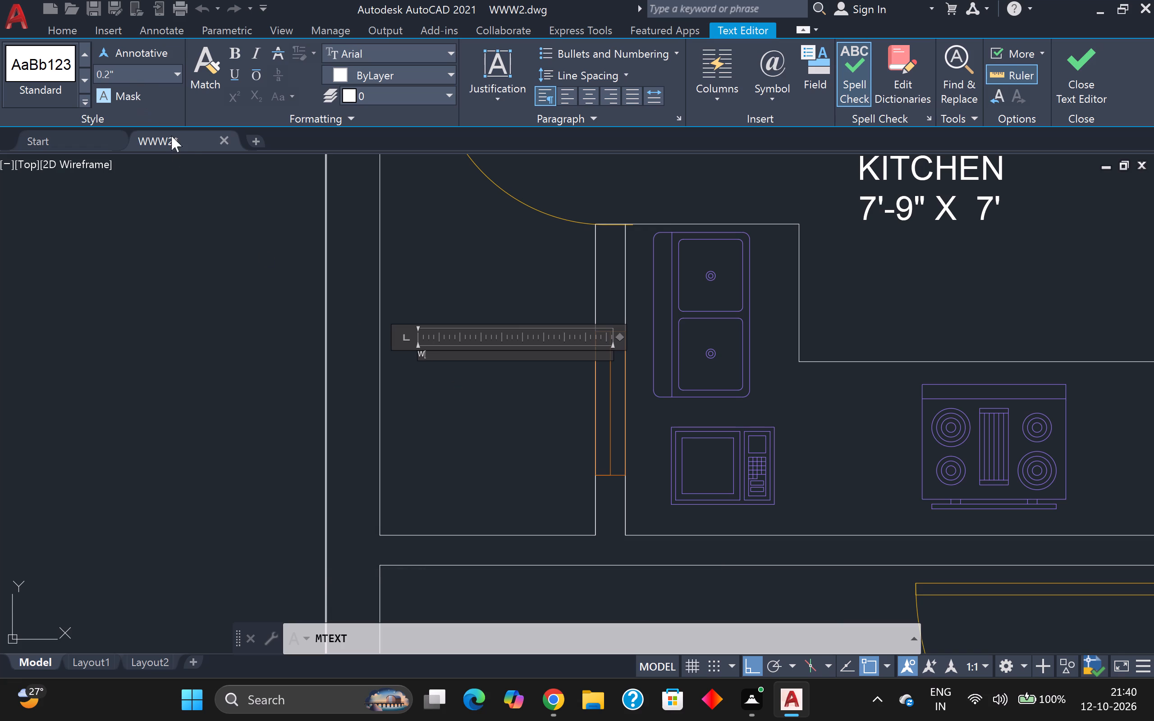
key("BackSpace")
left_click_drag(157, 70, 142, 81)
key("BackSpace")
key("4")
key("shift+quotedbl")
key("Return")
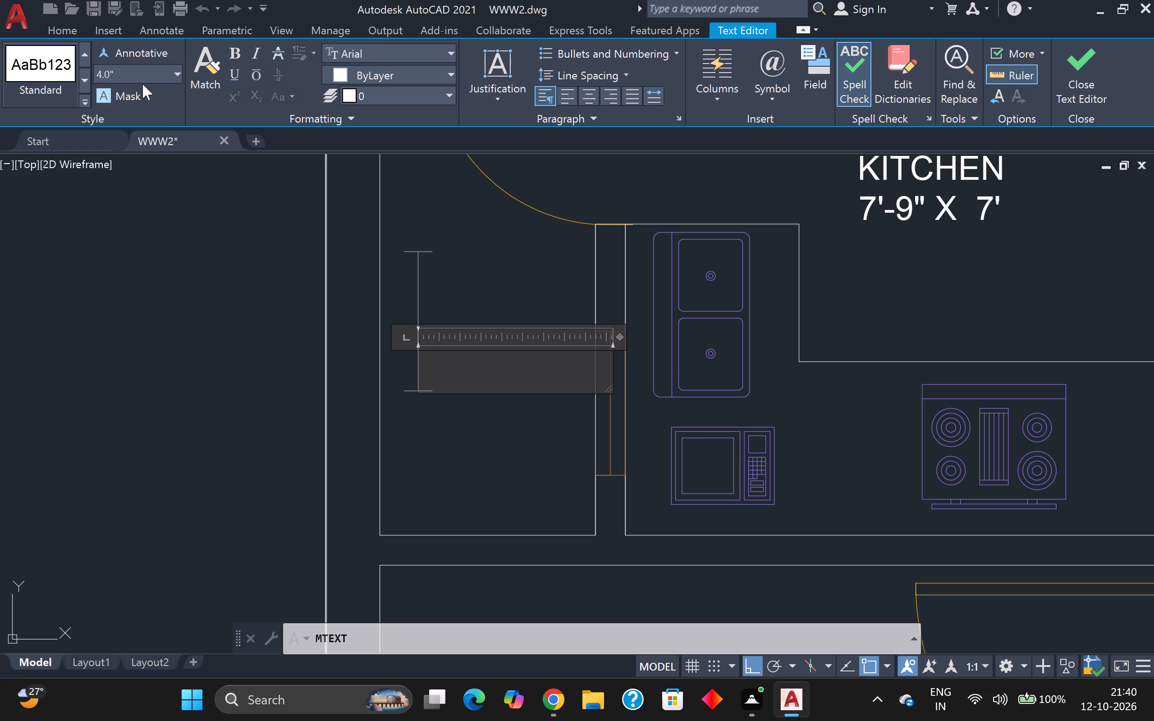
type("WASH")
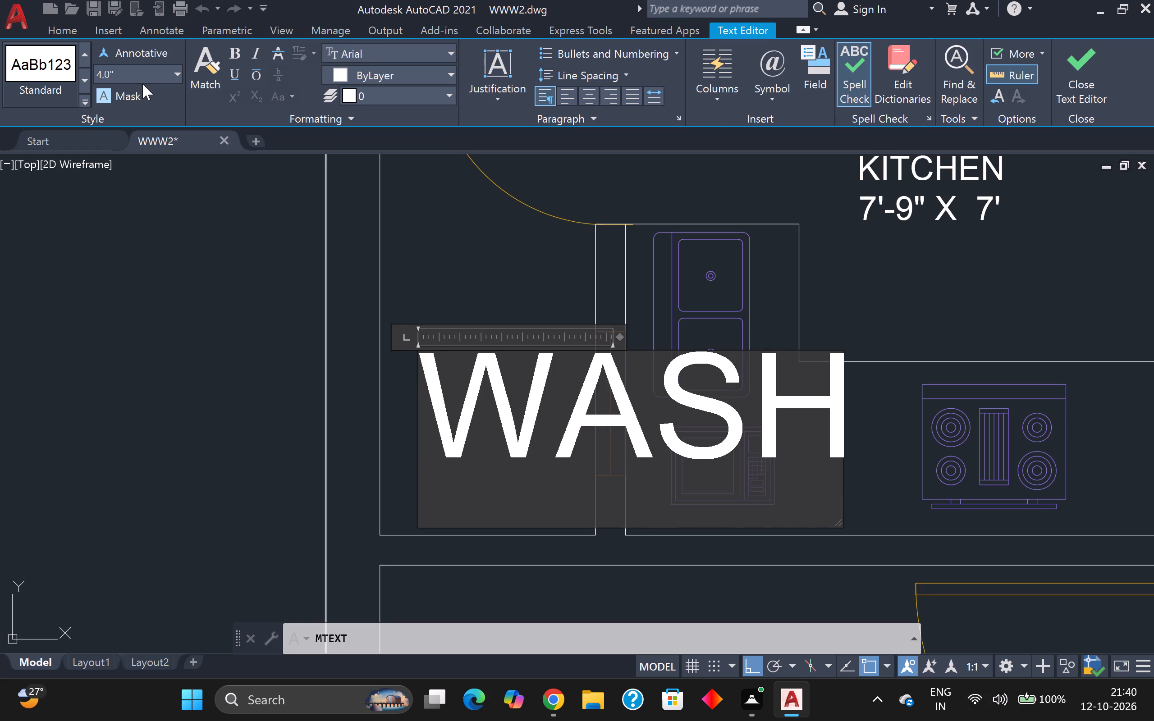
type("INF")
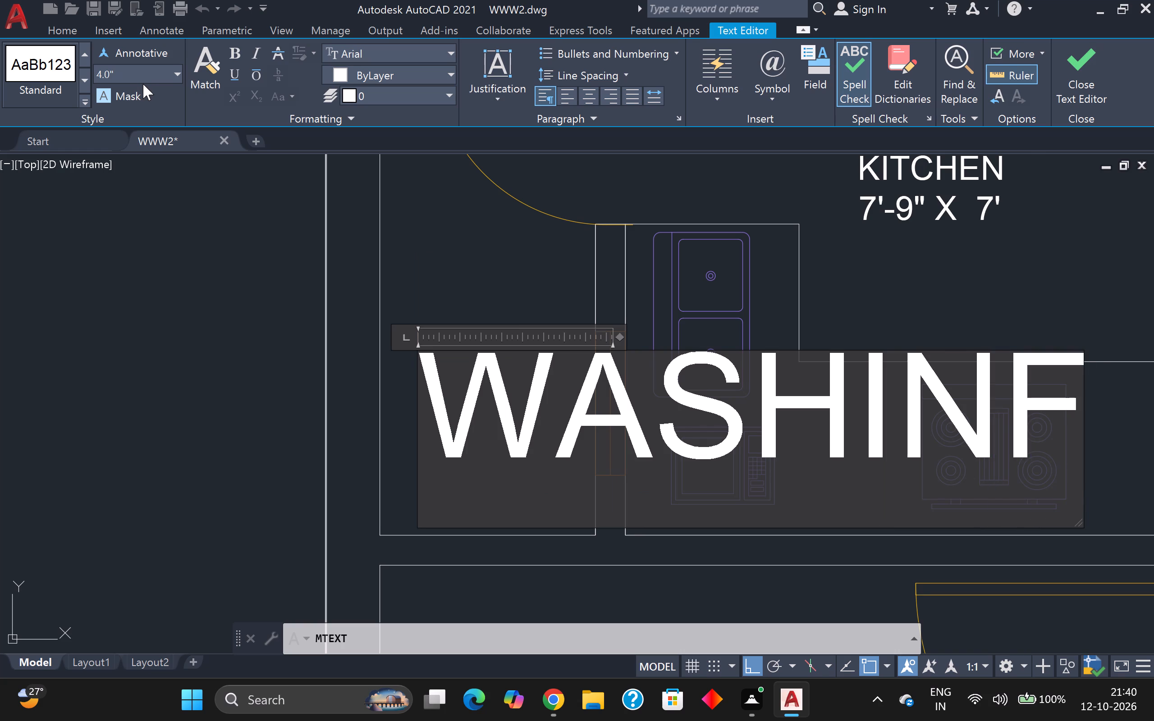
key("BackSpace")
key("g")
key("space")
type("AREA")
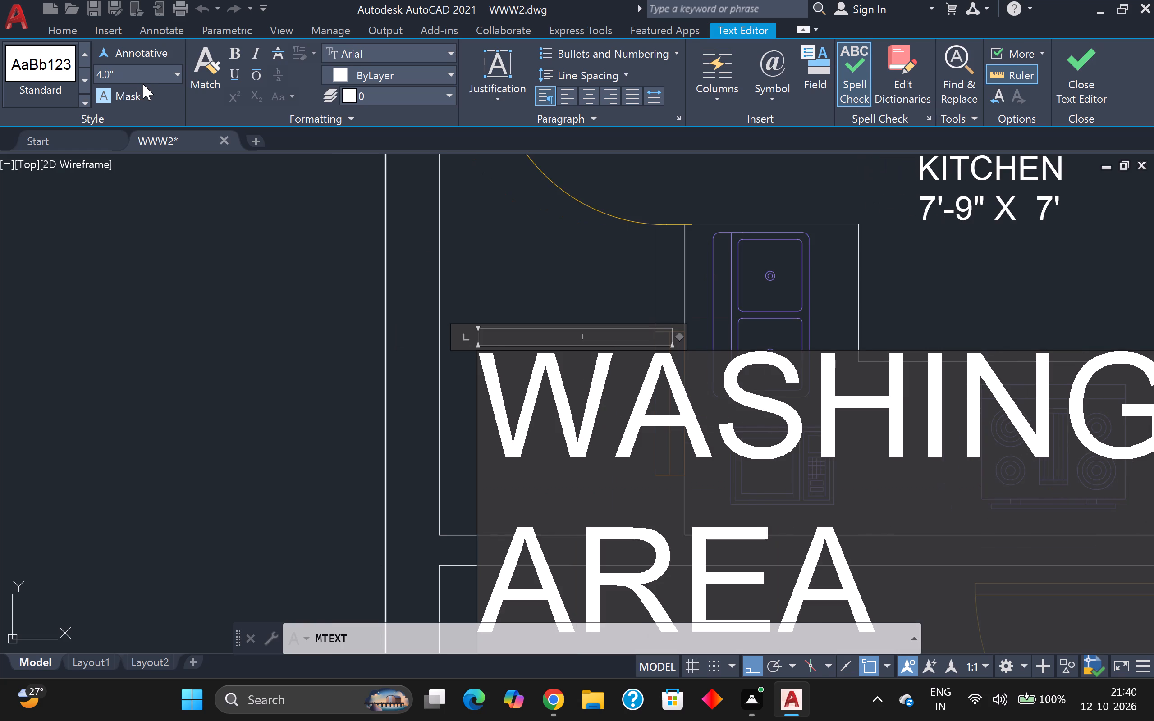
Join the label's words into WASHINGAREA and begin a size line below it with 7.
scroll(690, 388, "down", 4)
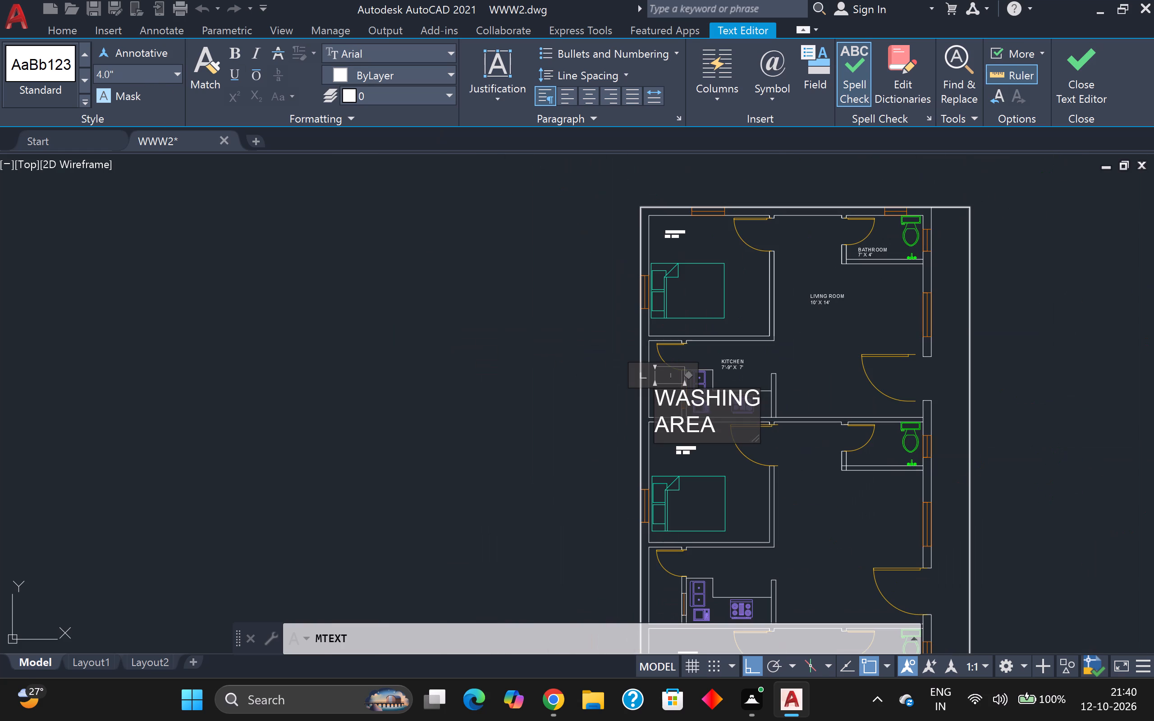
key("Return")
scroll(676, 436, "up", 2)
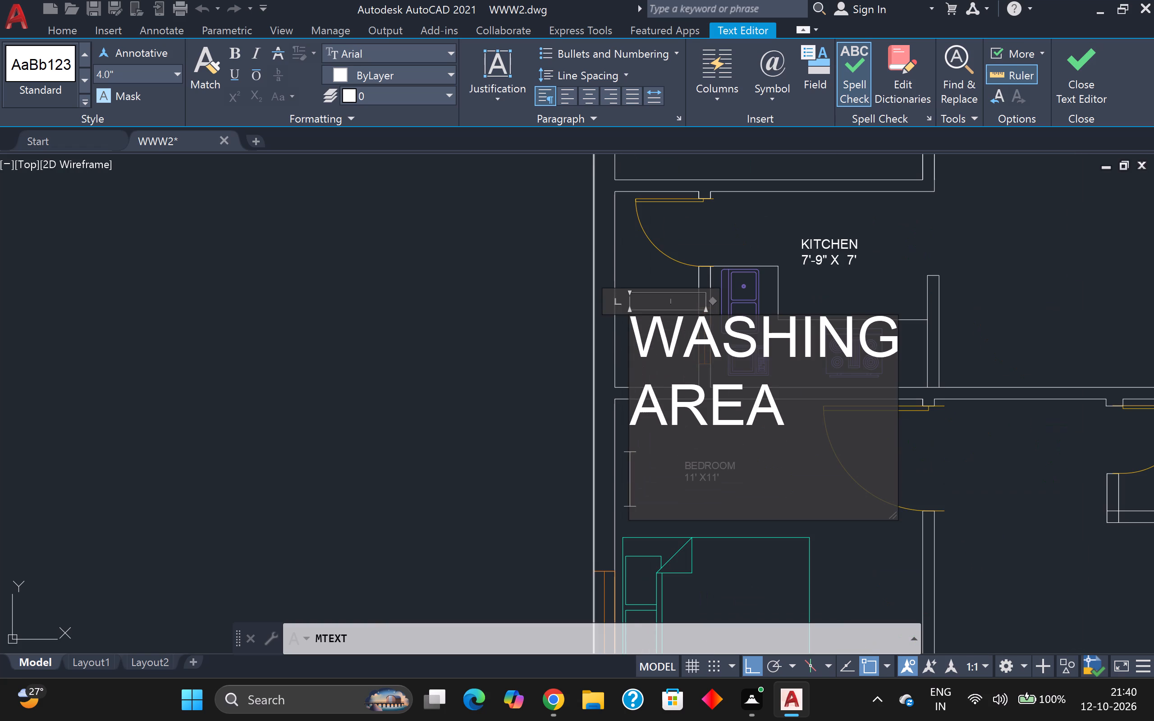
left_click(630, 418)
key("BackSpace")
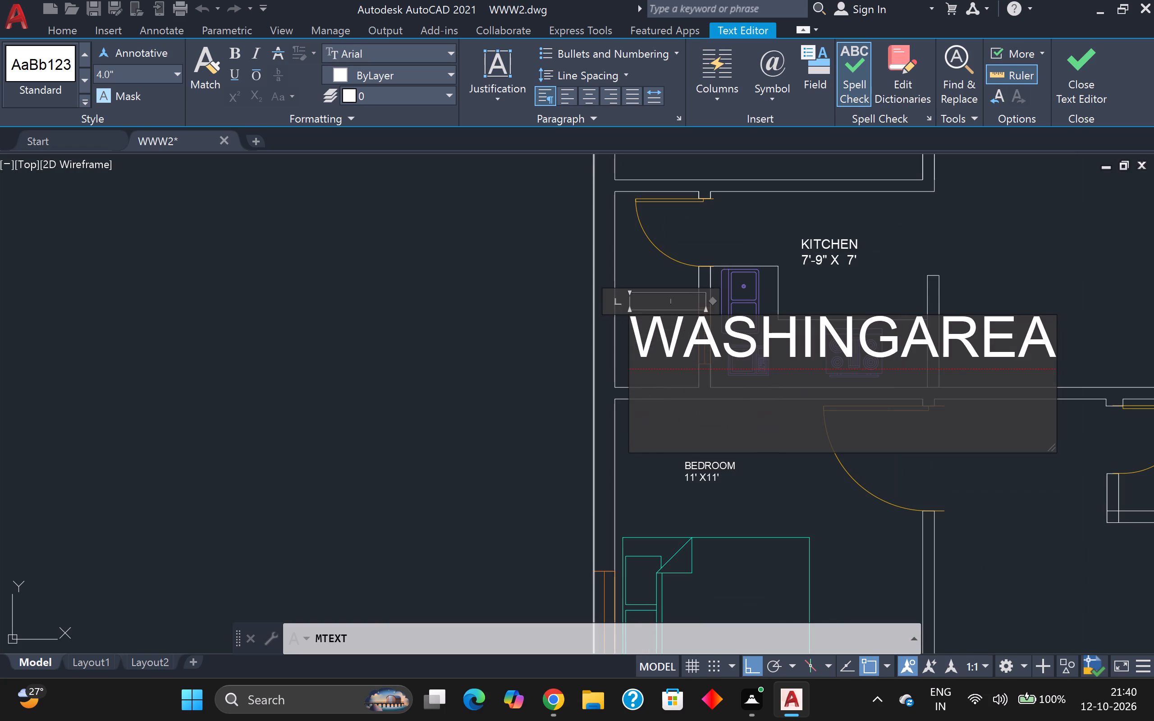
left_click(1045, 331)
key("Return")
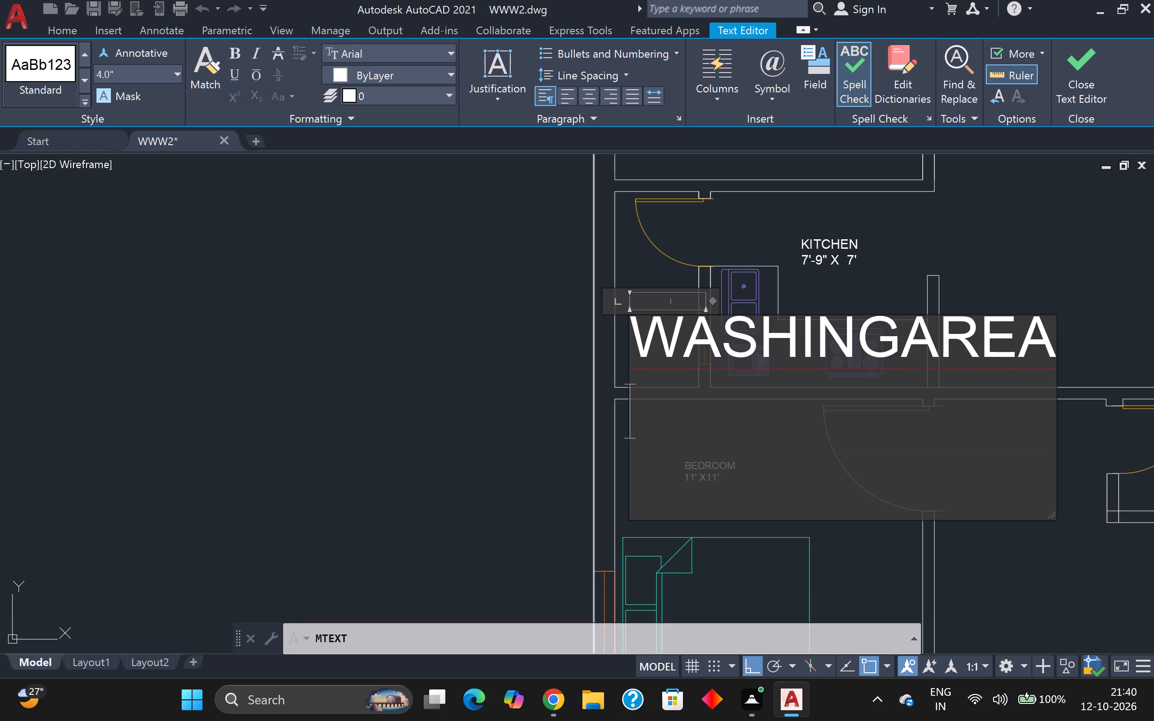
key("space")
type("7")
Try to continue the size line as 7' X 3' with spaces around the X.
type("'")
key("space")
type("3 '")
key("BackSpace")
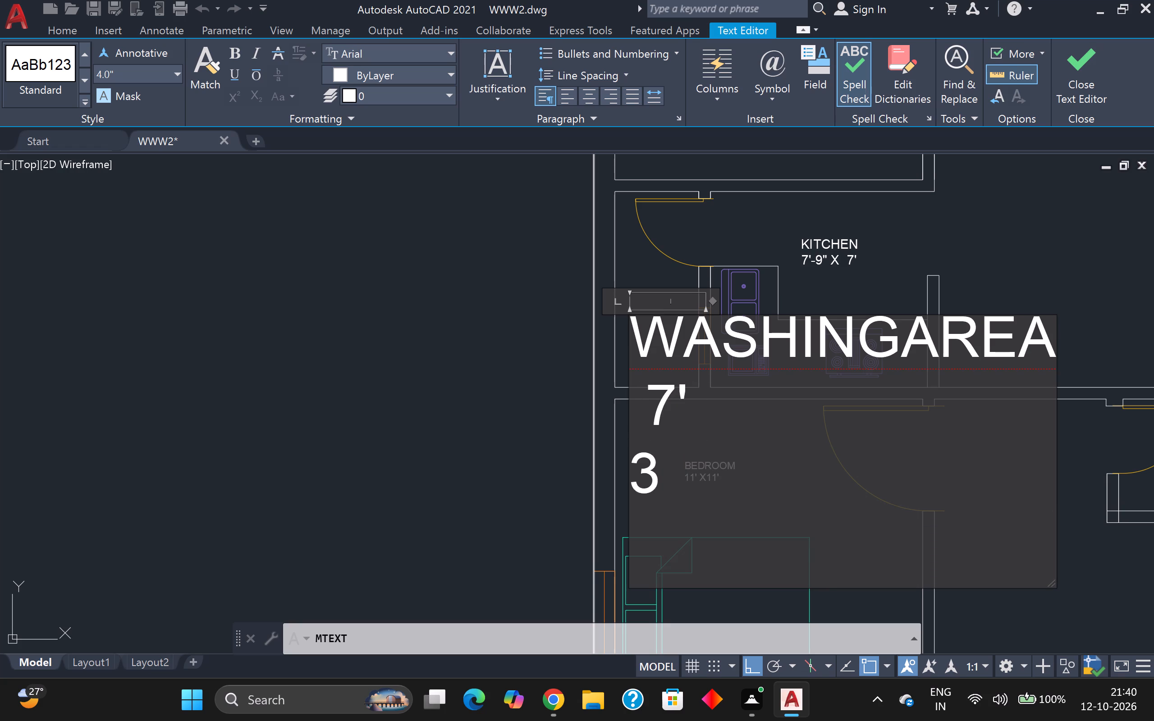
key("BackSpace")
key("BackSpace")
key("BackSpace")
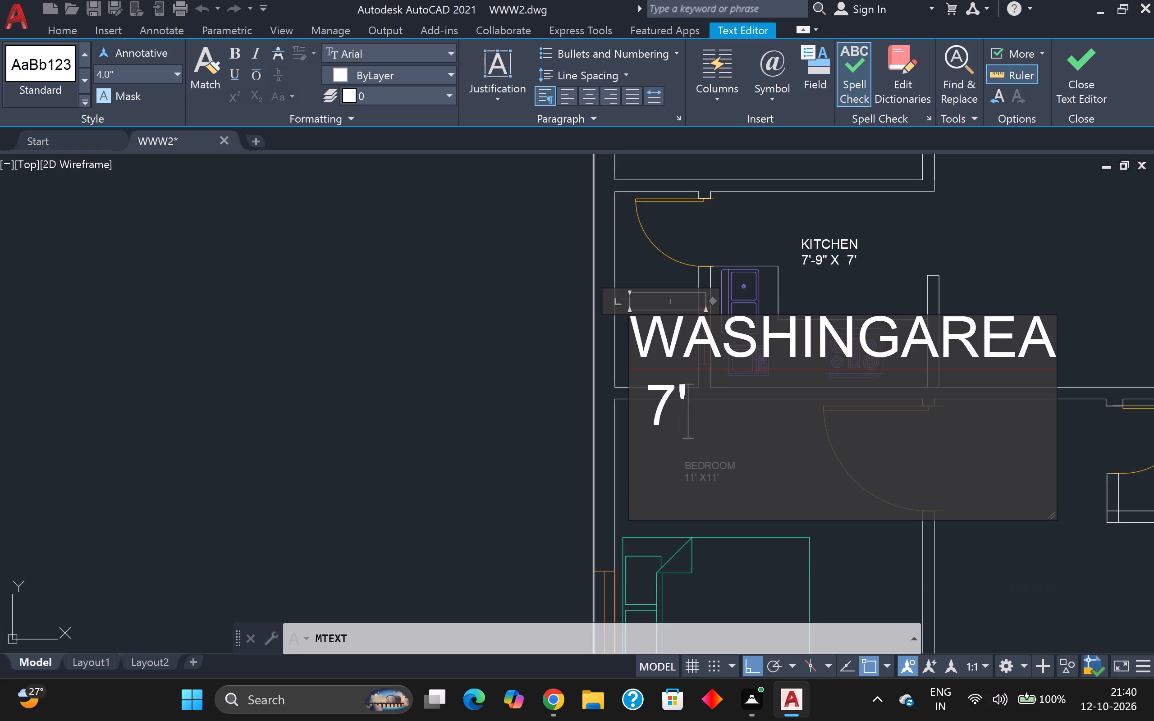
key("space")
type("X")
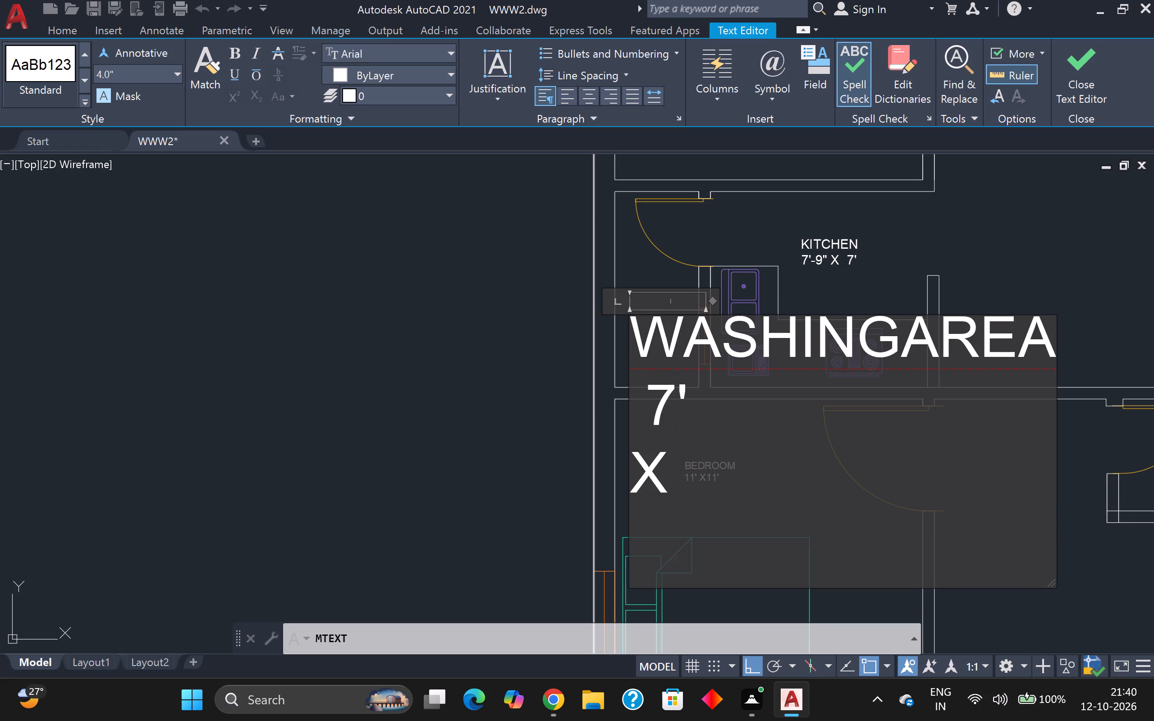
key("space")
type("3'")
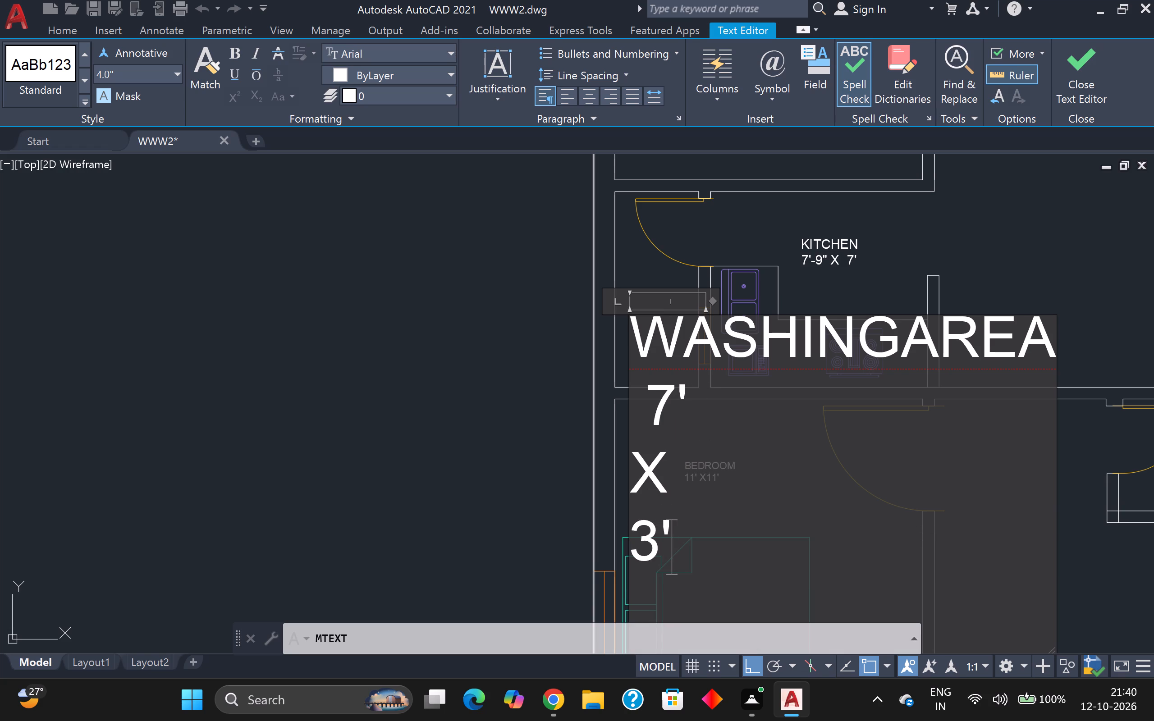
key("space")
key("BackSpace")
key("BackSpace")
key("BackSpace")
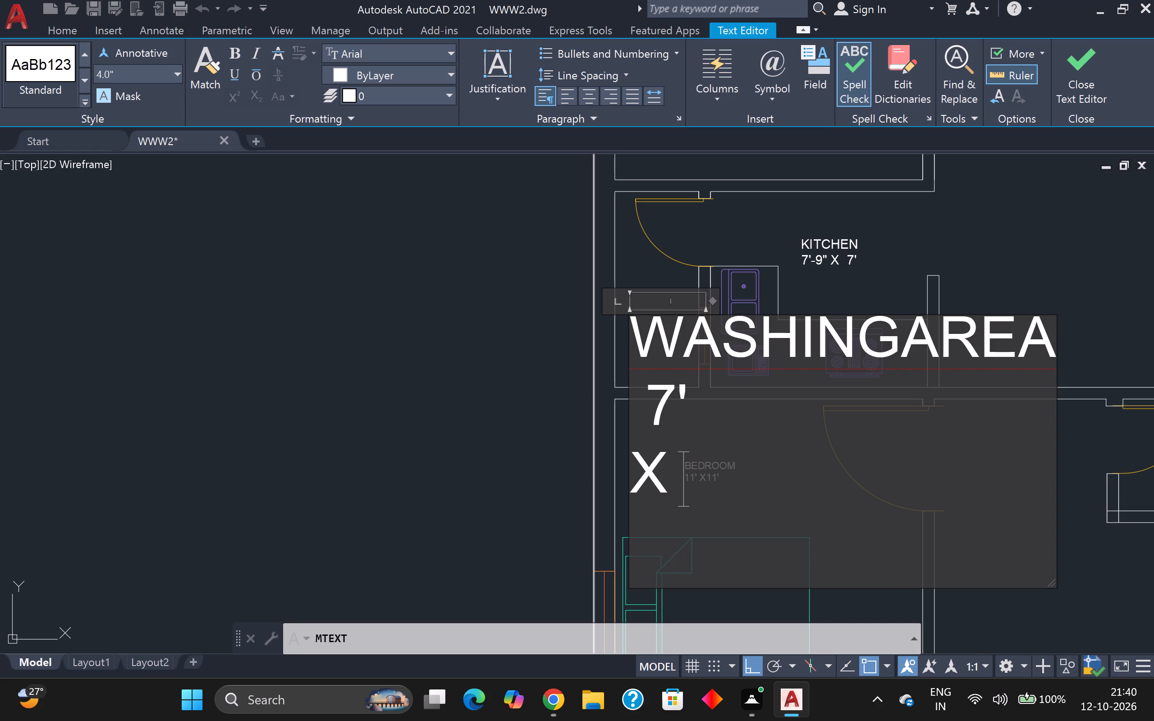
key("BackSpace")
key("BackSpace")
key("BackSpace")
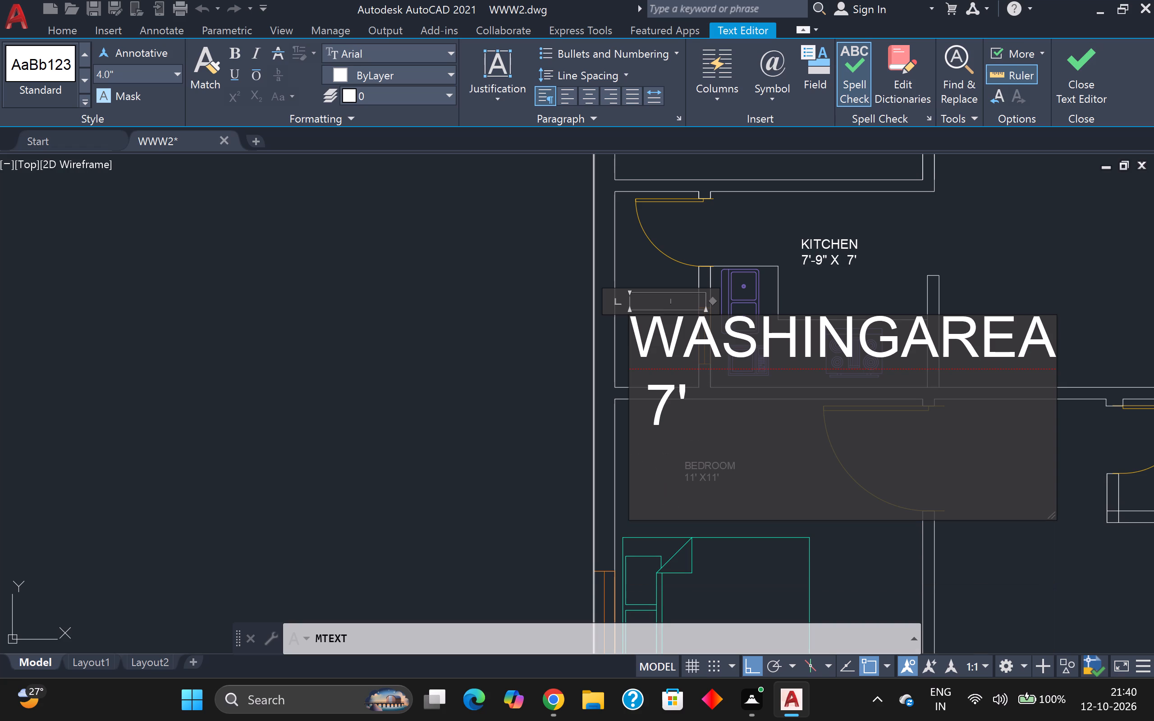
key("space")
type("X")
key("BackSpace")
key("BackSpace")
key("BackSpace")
Complete the size line as 7'X3' without spaces and finish the WASHINGAREA label.
type("'X")
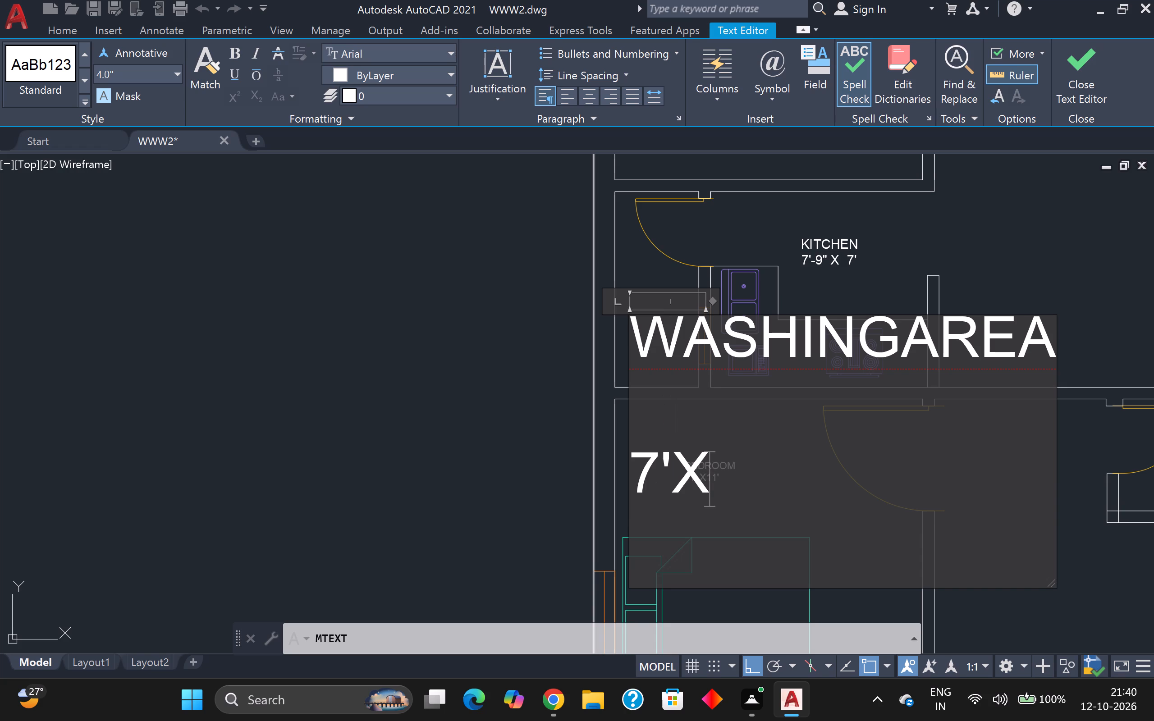
key("3")
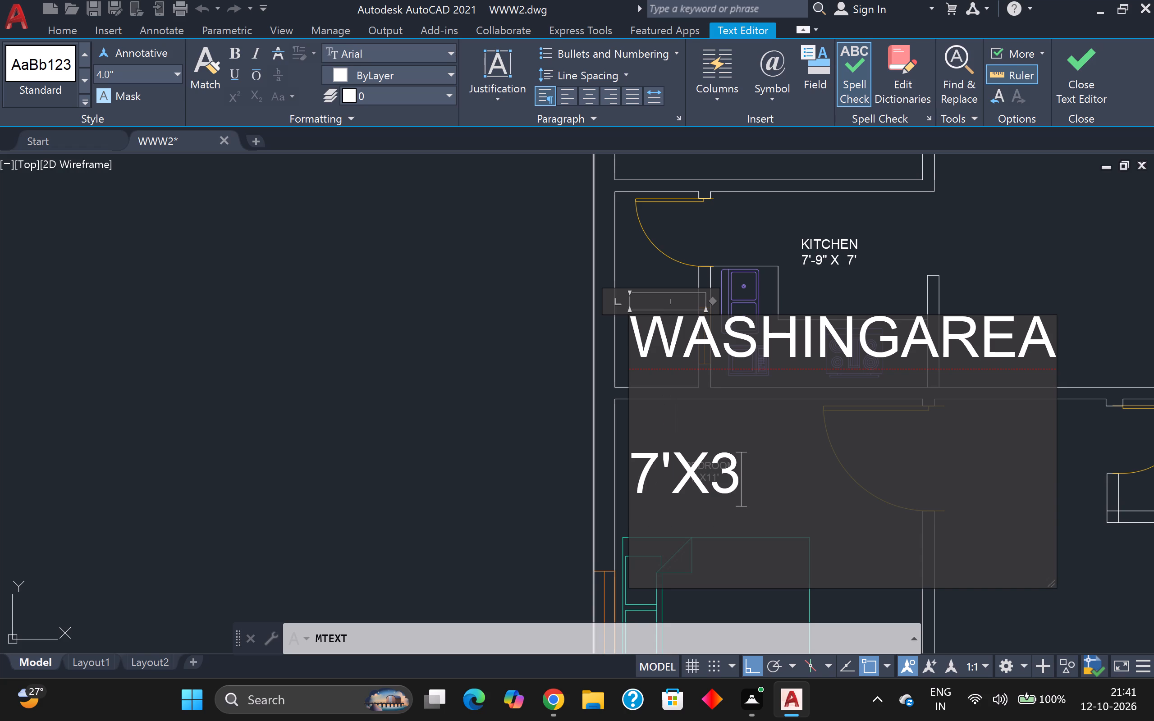
key("apostrophe")
left_click(444, 363)
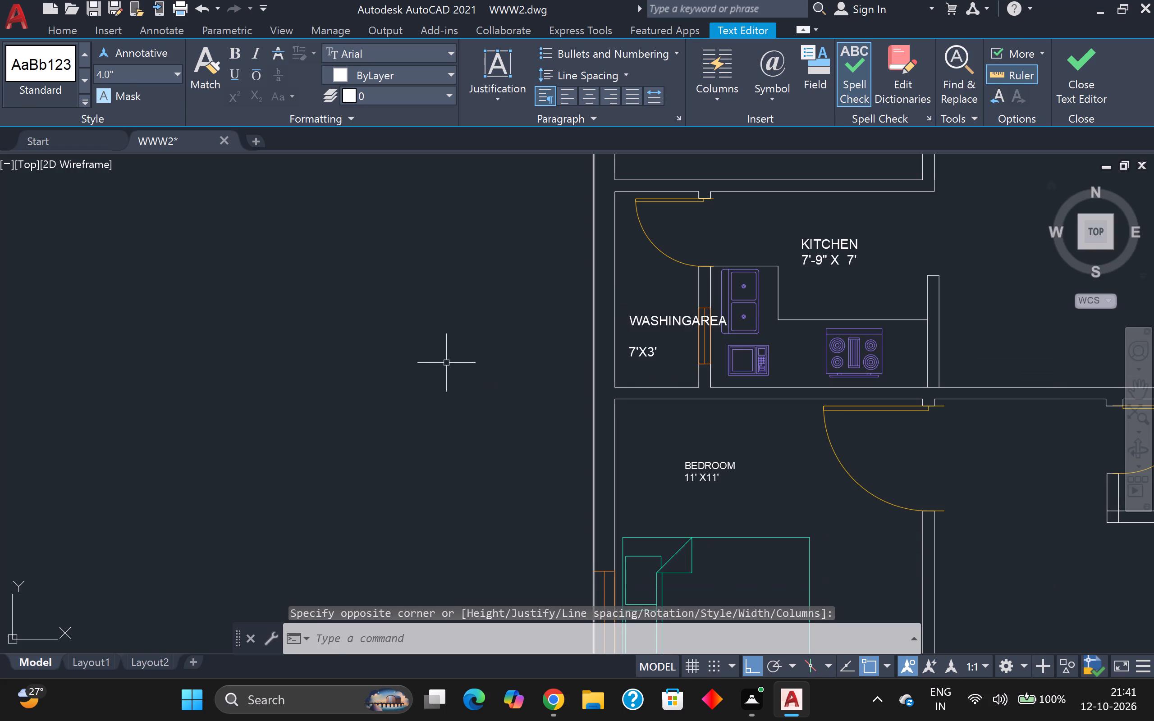
Move the WASHINGAREA label slightly west, clear of the kitchen sink.
left_click(668, 322)
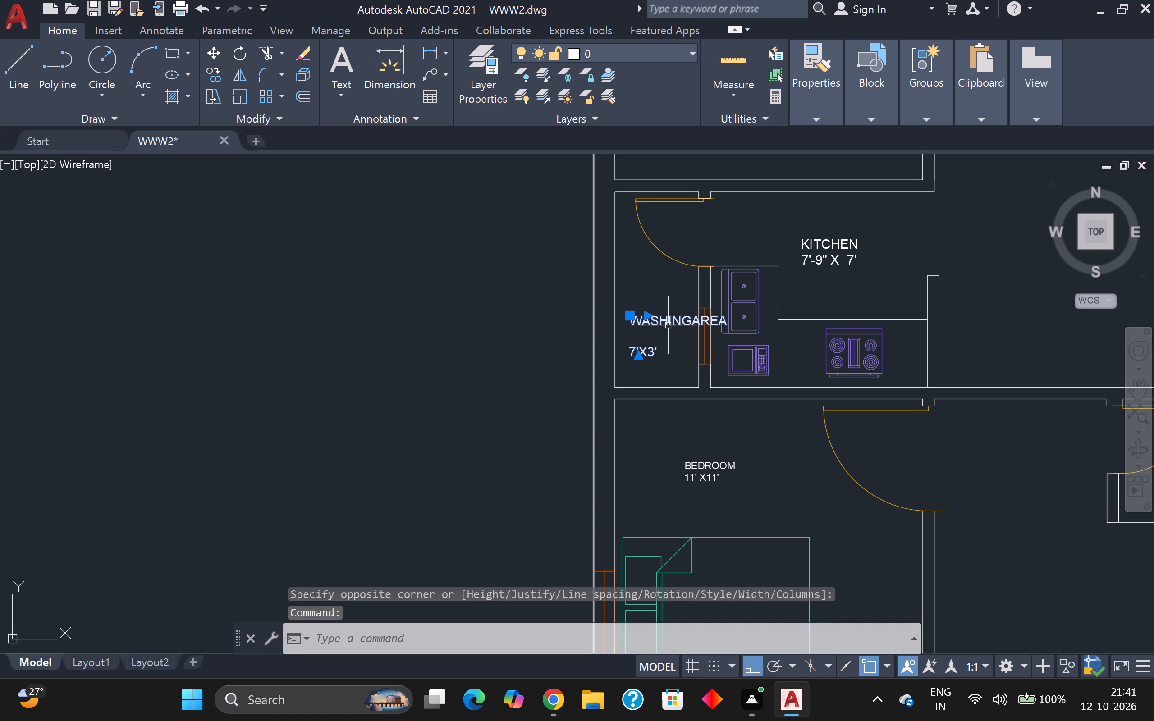
key("m")
key("Return")
left_click_drag(668, 321, 637, 319)
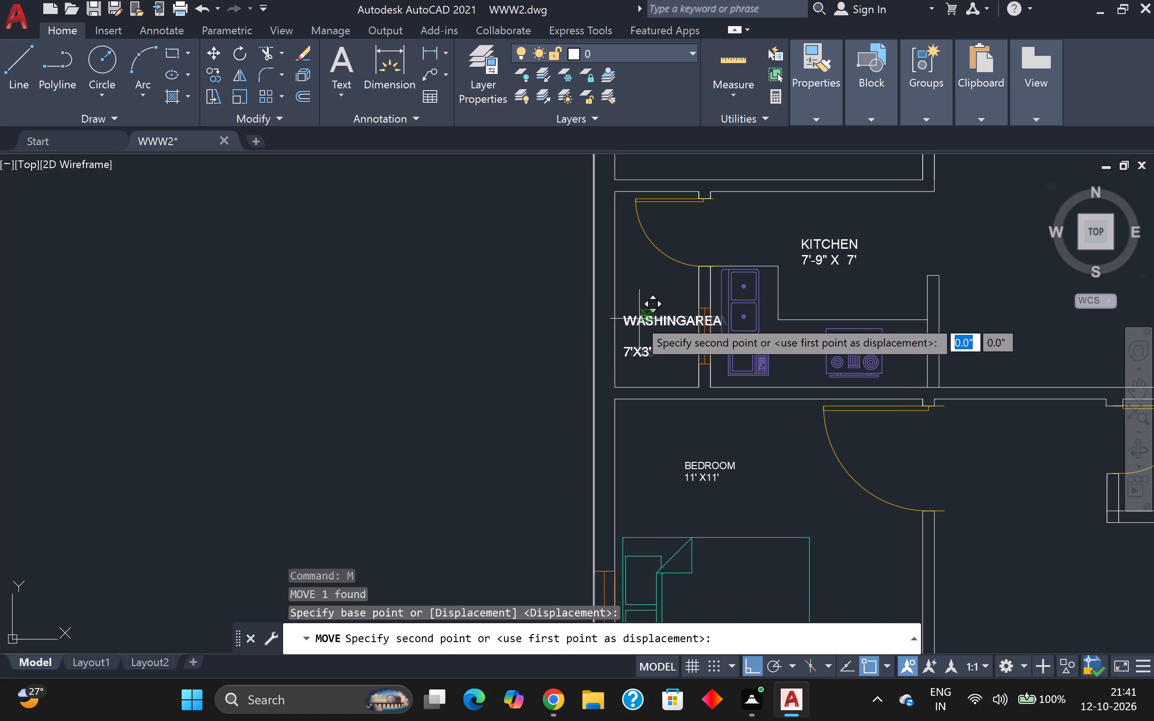
left_click_drag(637, 319, 635, 317)
left_click(637, 319)
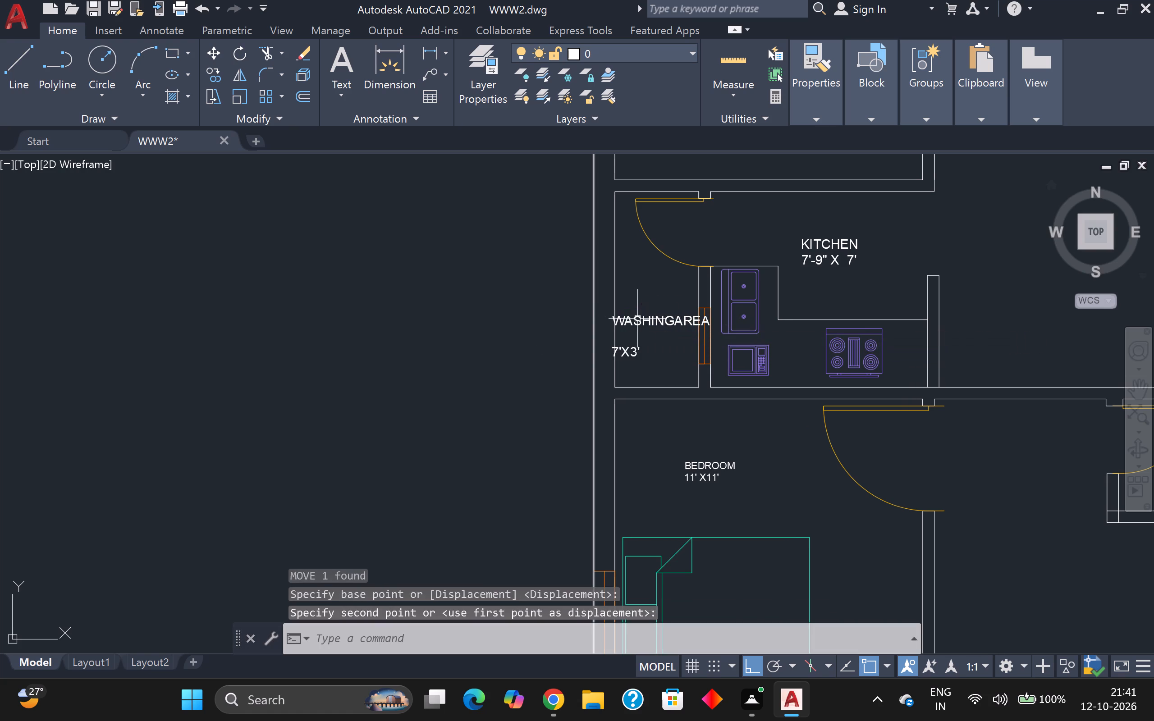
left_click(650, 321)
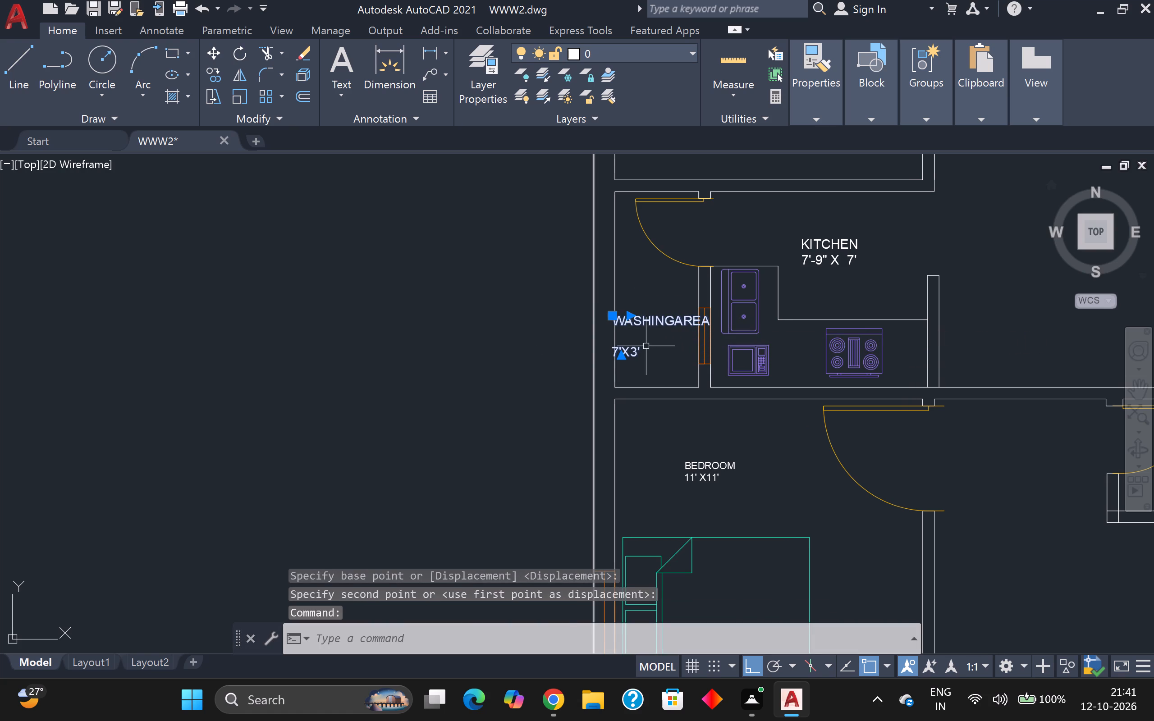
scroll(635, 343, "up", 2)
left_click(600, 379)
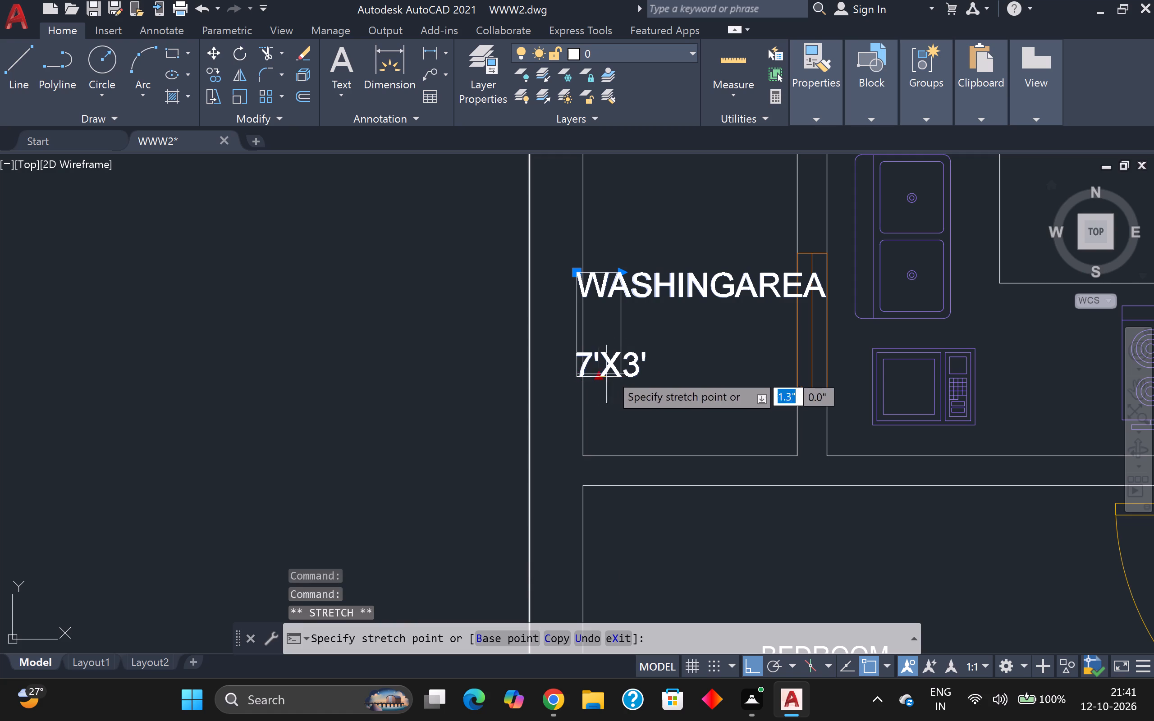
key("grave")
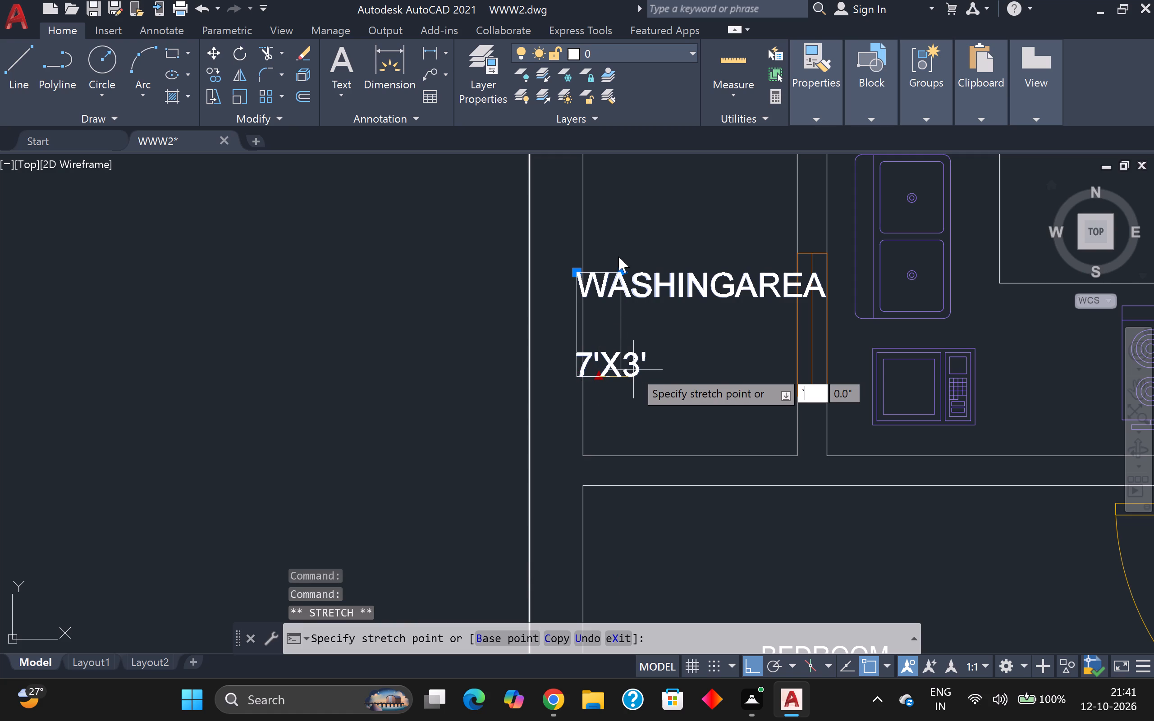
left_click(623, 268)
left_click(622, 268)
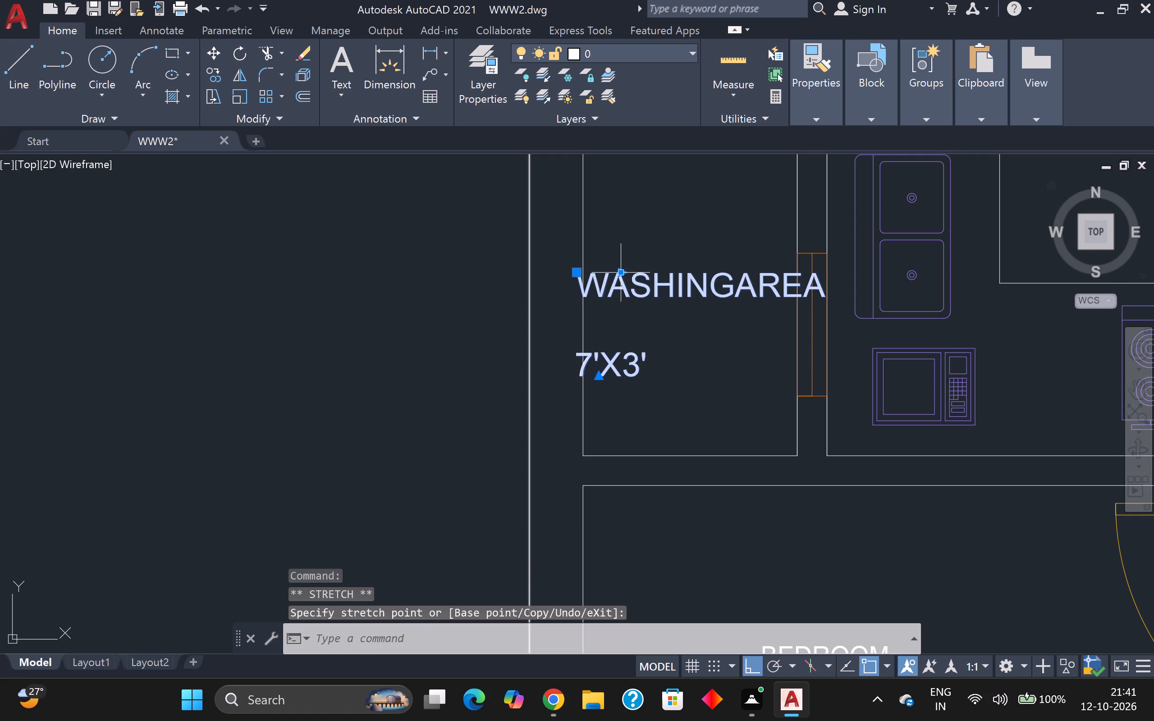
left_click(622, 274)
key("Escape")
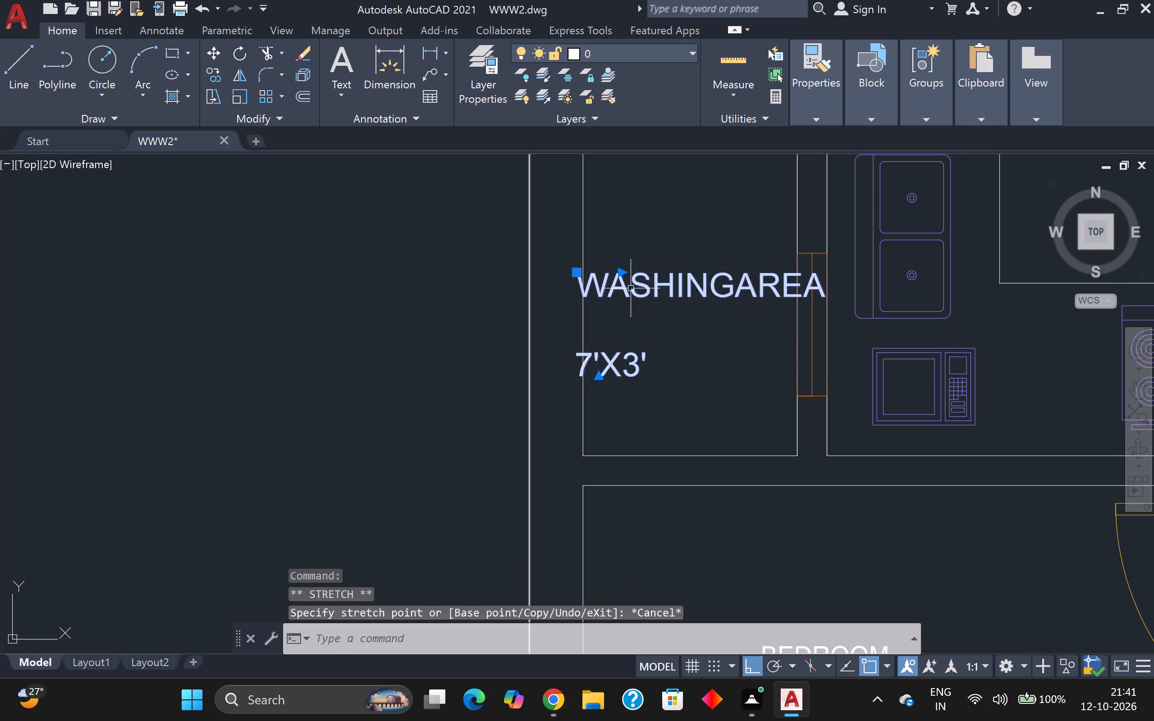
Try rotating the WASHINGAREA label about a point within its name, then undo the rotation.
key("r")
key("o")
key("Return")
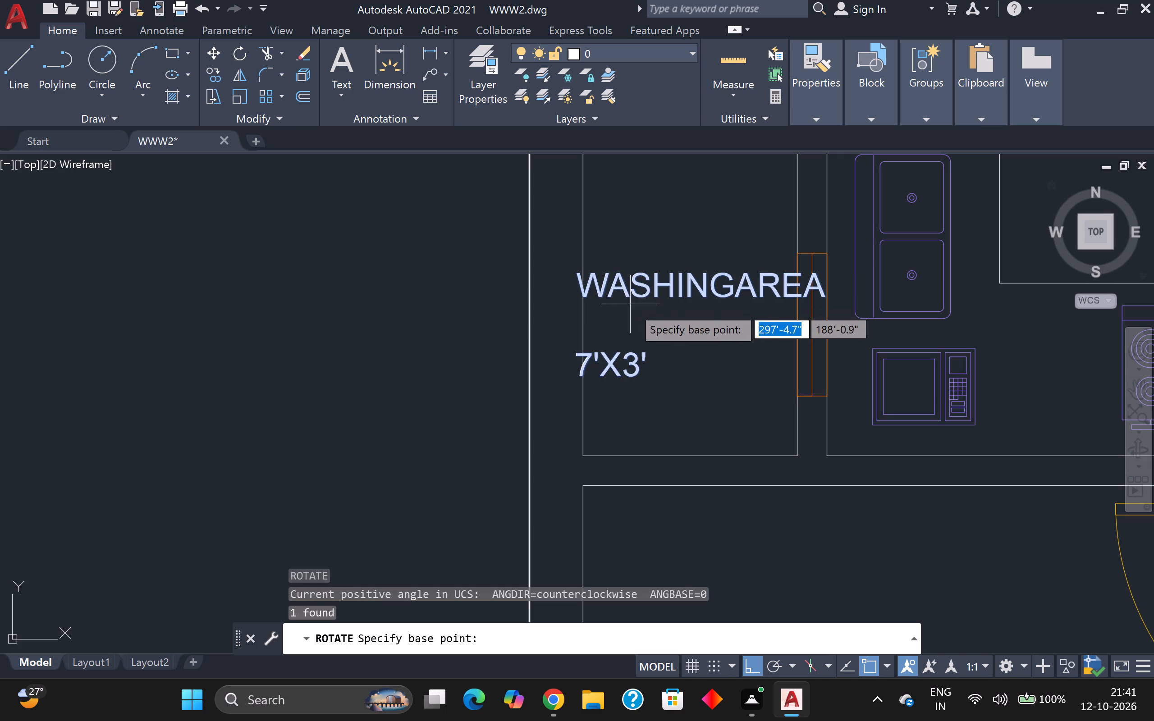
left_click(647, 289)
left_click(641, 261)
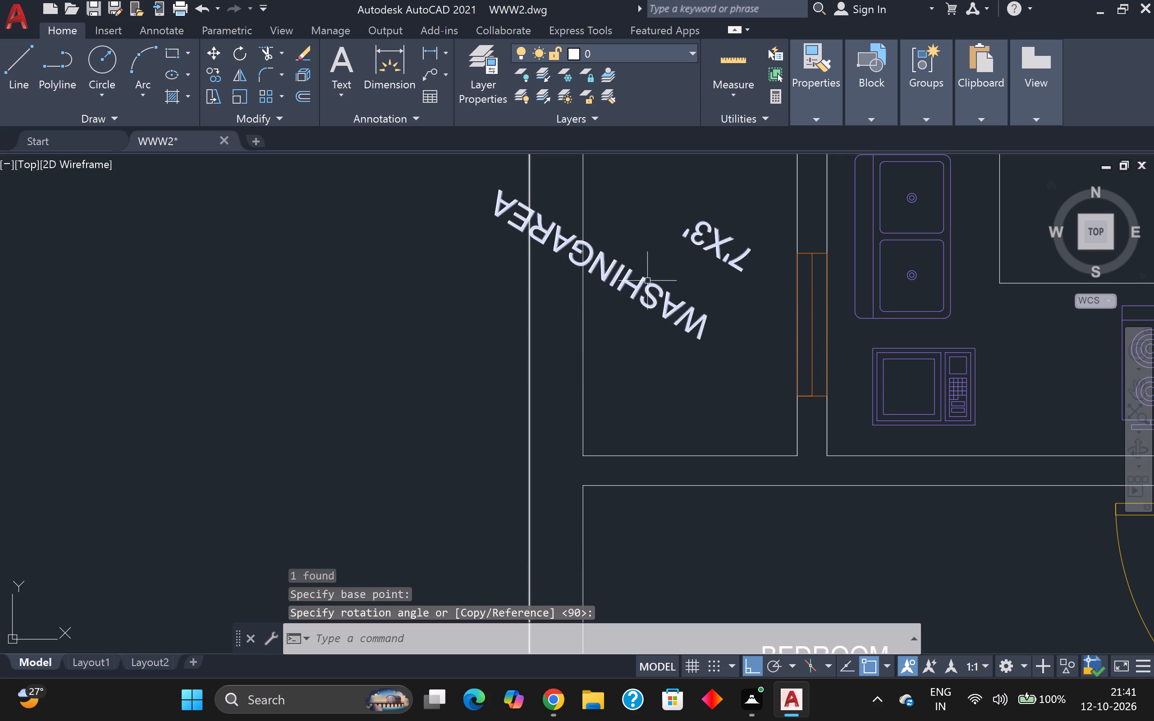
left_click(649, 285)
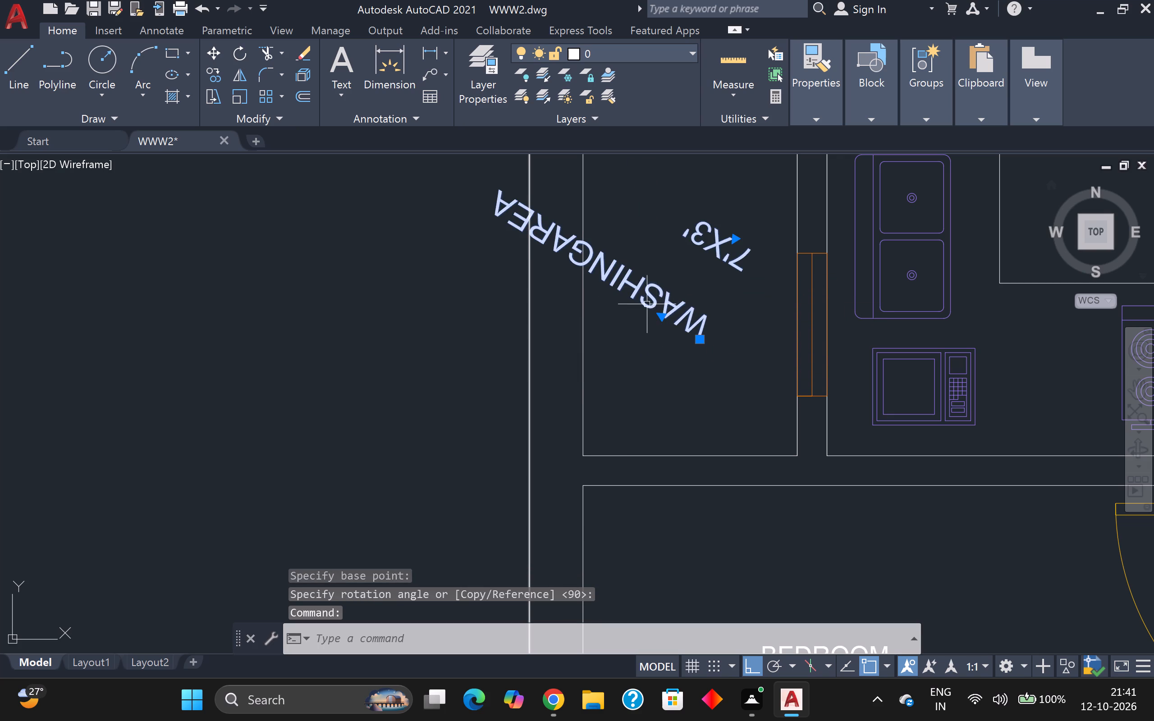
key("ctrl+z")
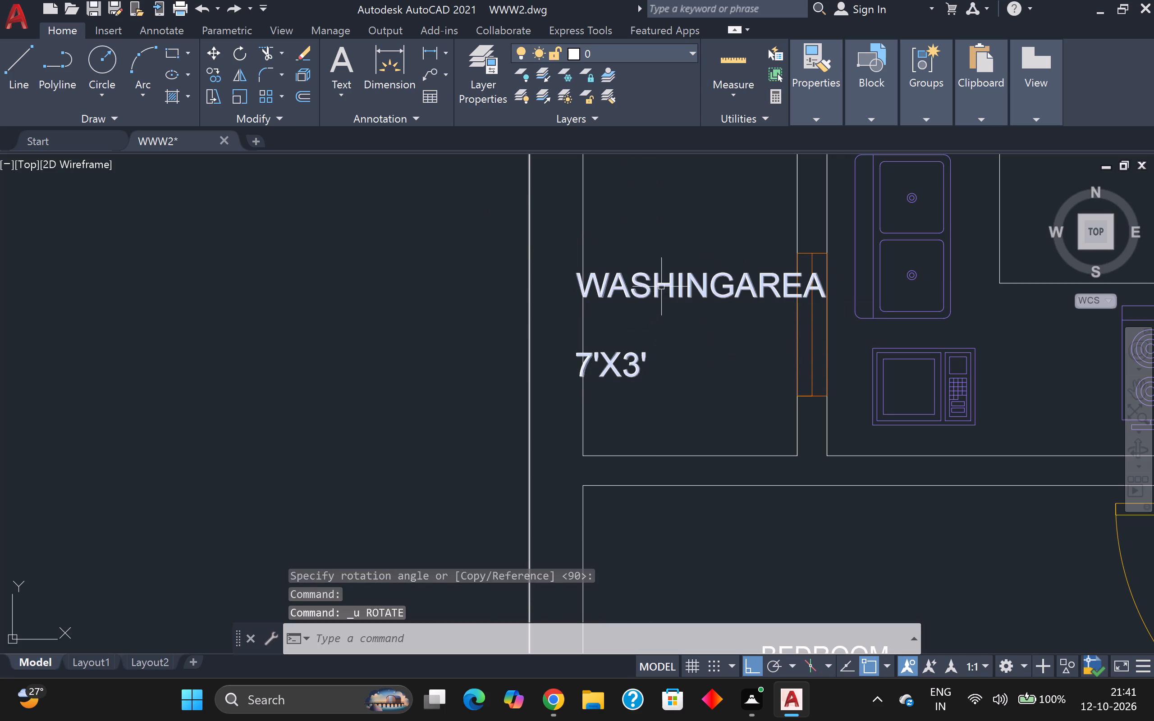
Rotate the WASHINGAREA 7'X3' label 90° counterclockwise about a point in its name, with Ortho on.
left_click(661, 285)
key("F8")
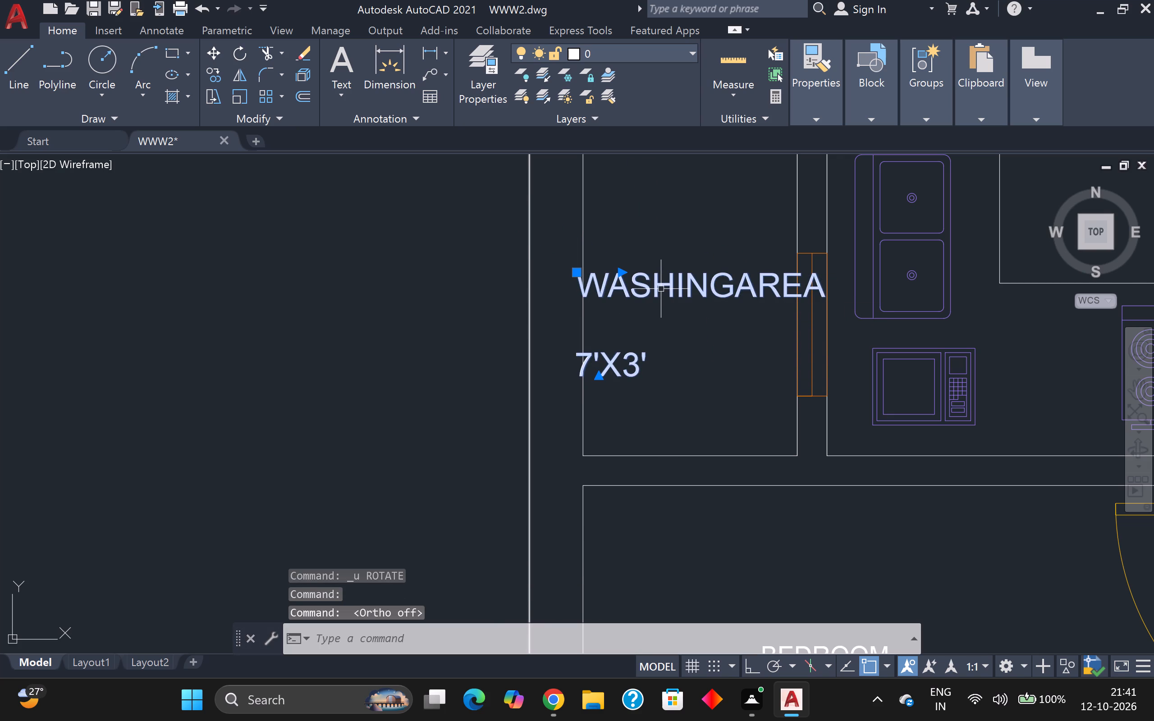
key("F8")
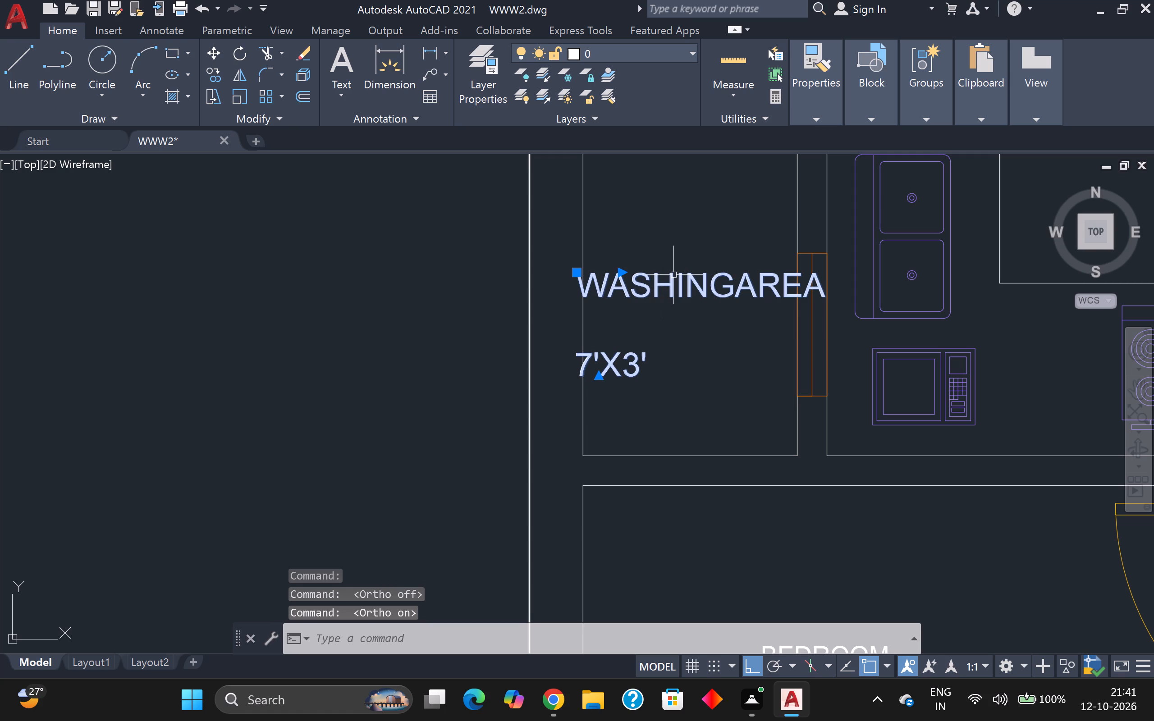
left_click(673, 275)
key("r")
key("o")
key("Return")
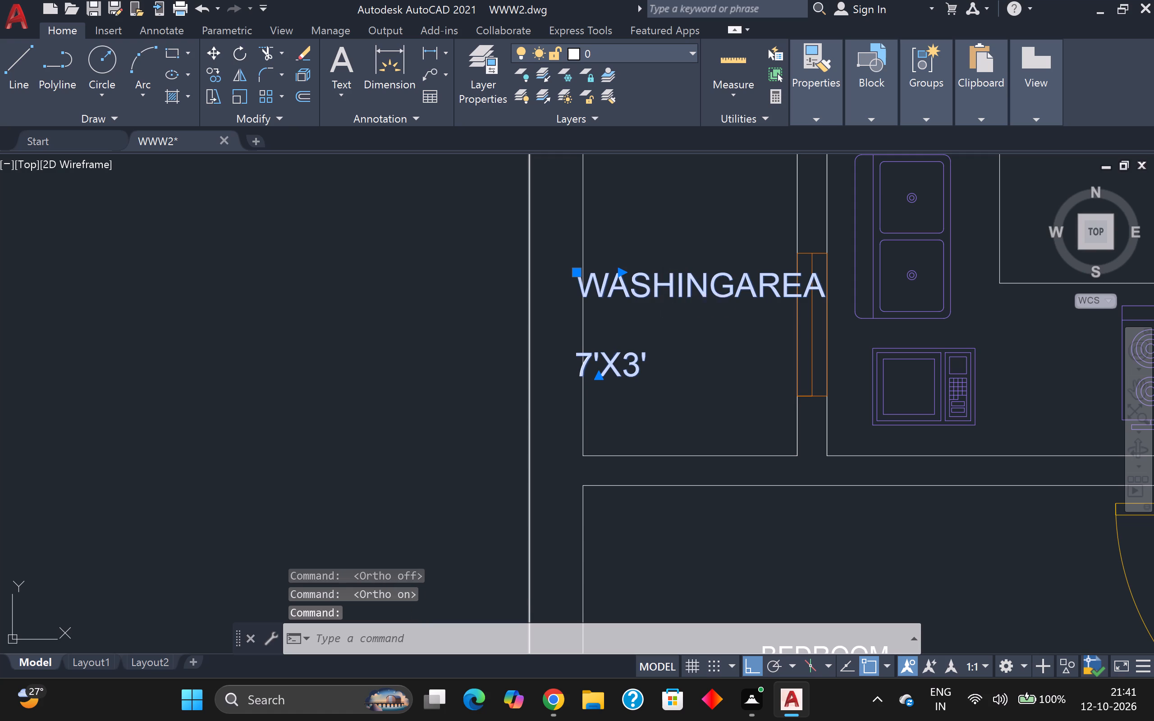
left_click(672, 280)
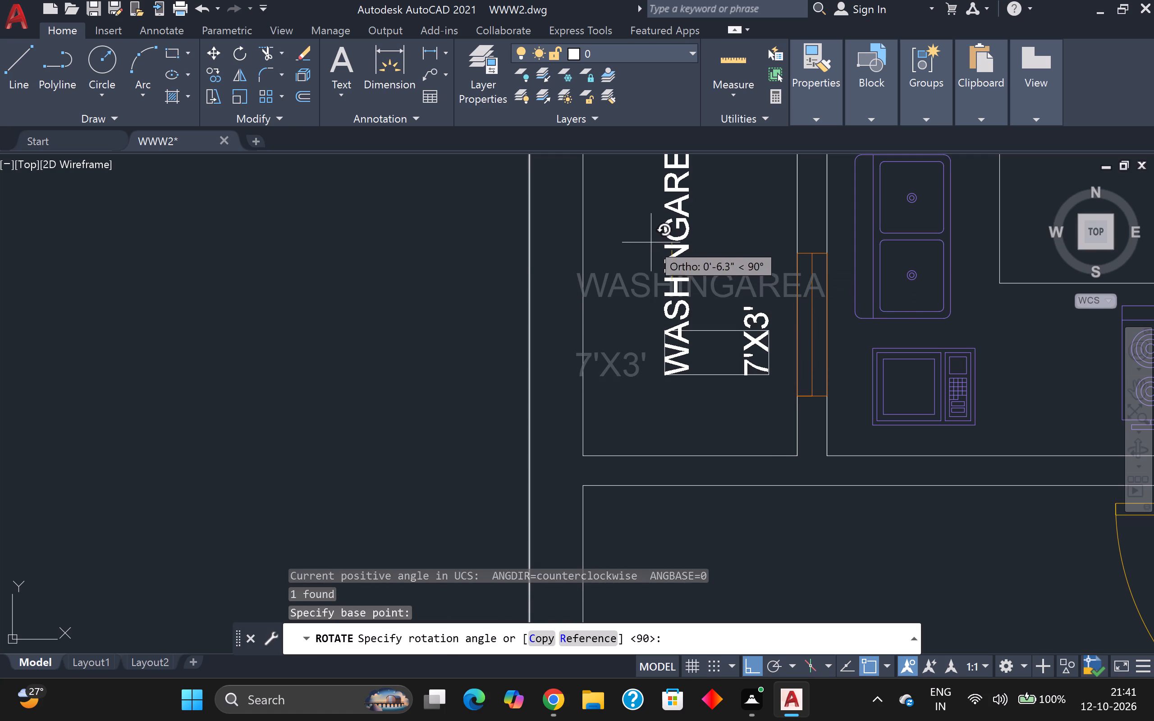
left_click(651, 242)
Copy the top unit's BATHROOM, LIVING ROOM, KITCHEN and WASHINGAREA labels straight down about 18'-7.5" into the middle unit.
scroll(651, 247, "down", 3)
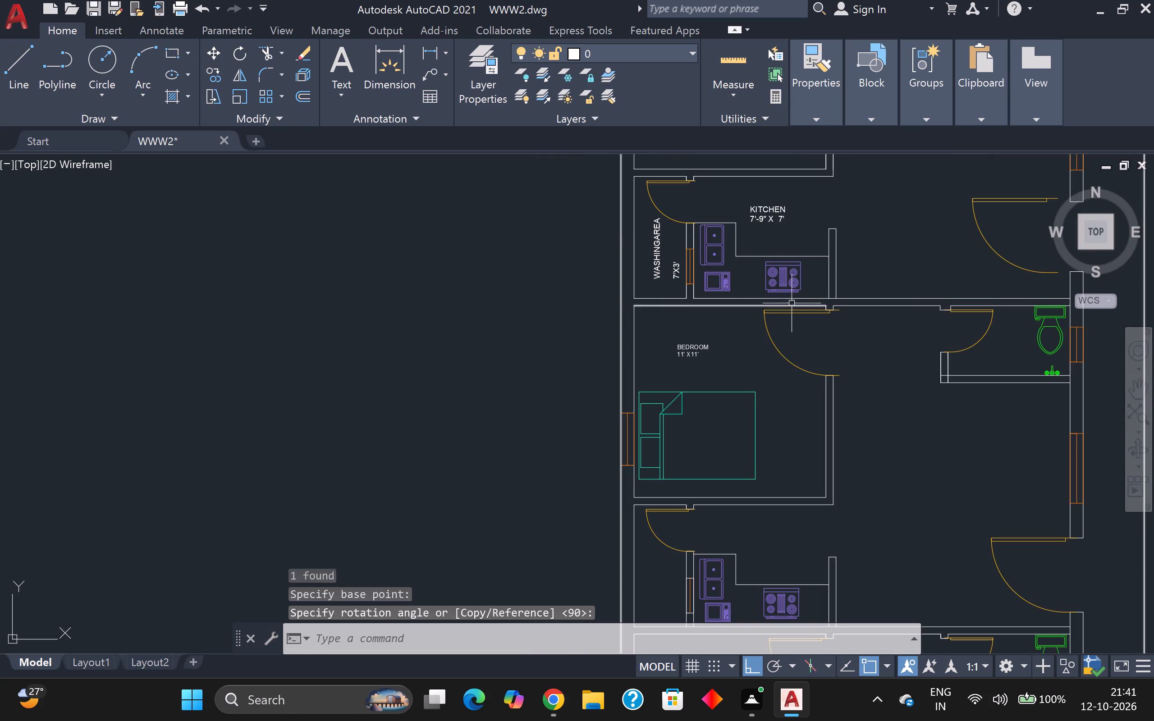
middle_click_drag(839, 210, 737, 301)
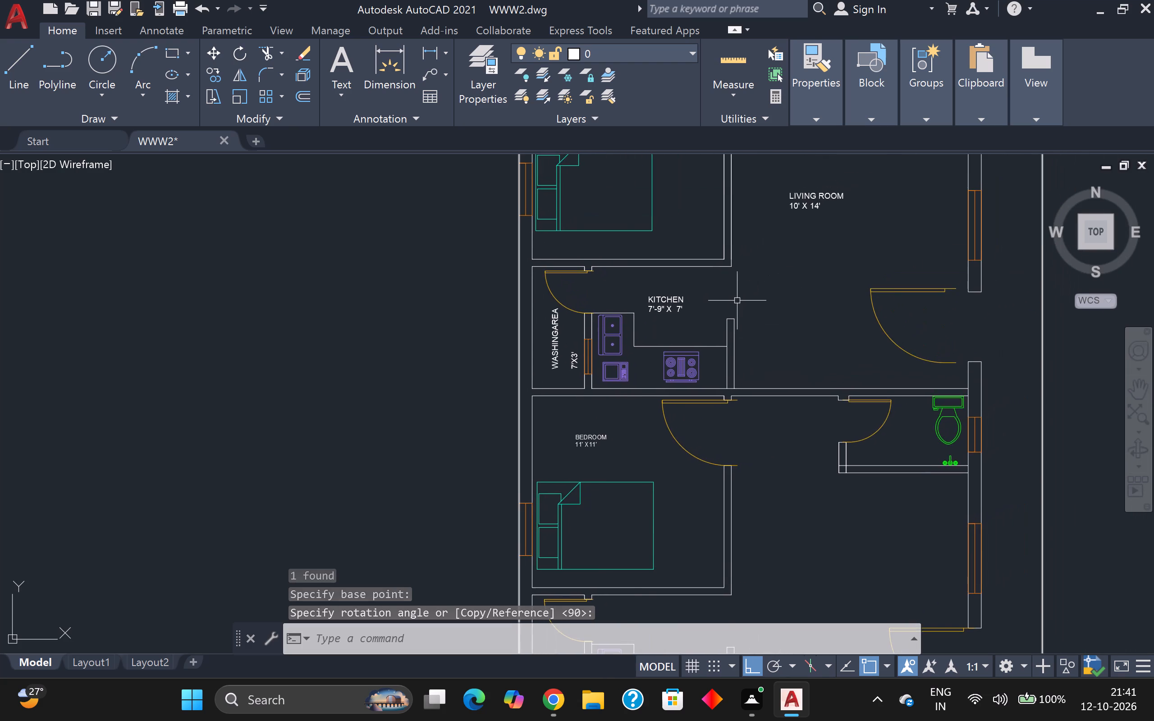
scroll(735, 301, "down", 1)
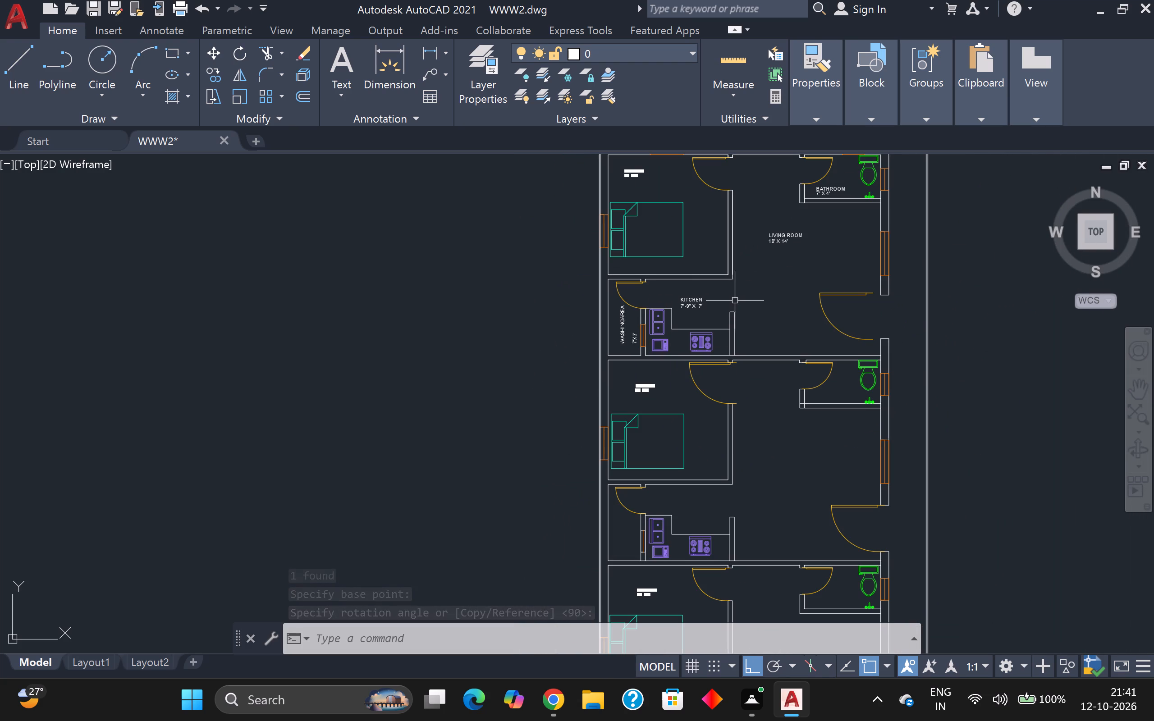
middle_click_drag(681, 266, 681, 385)
scroll(822, 306, "up", 1)
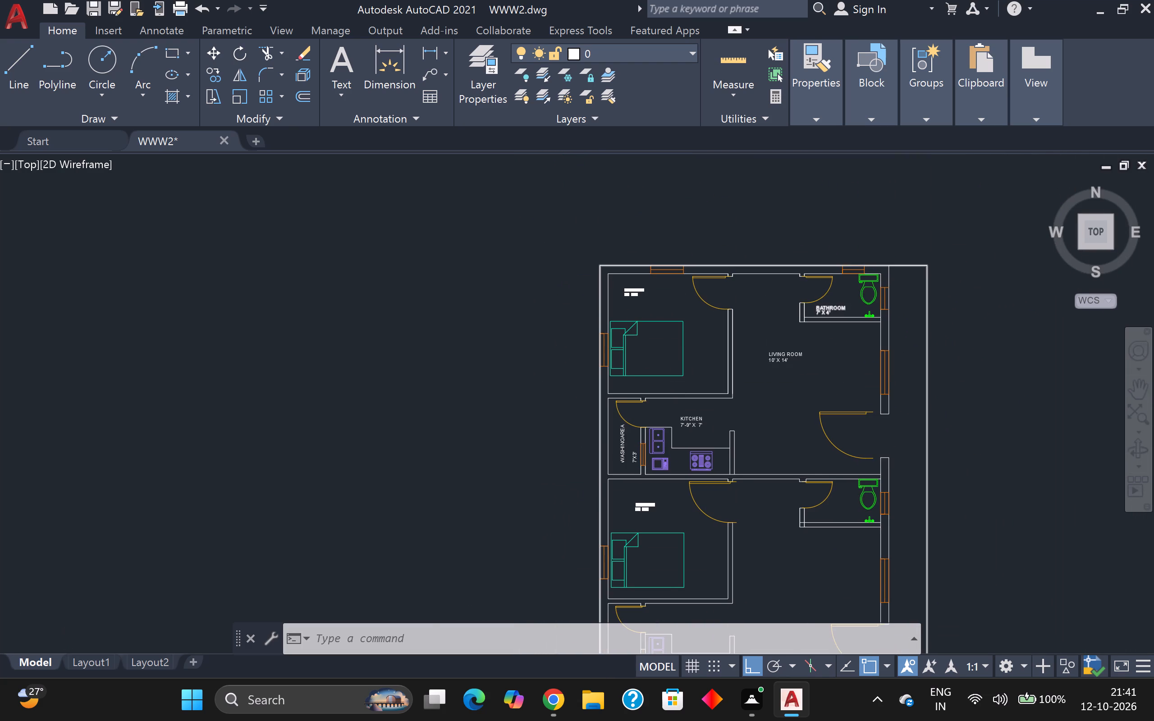
left_click(823, 307)
left_click(760, 386)
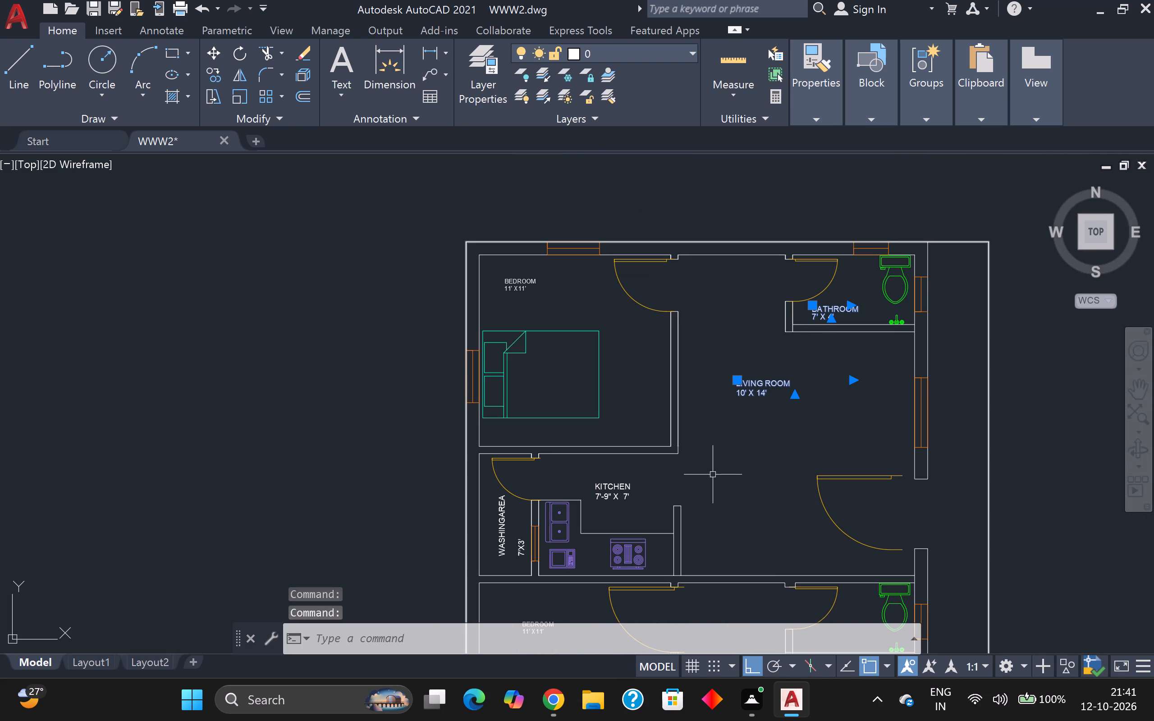
left_click(607, 486)
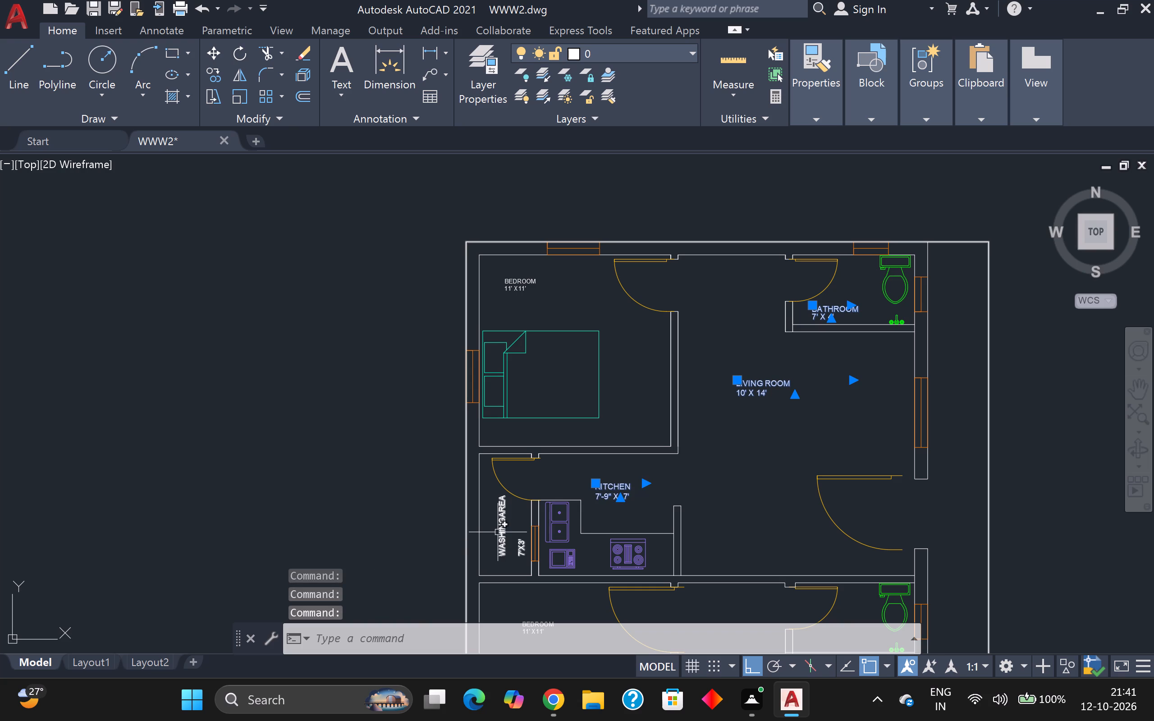
left_click(499, 531)
key("c")
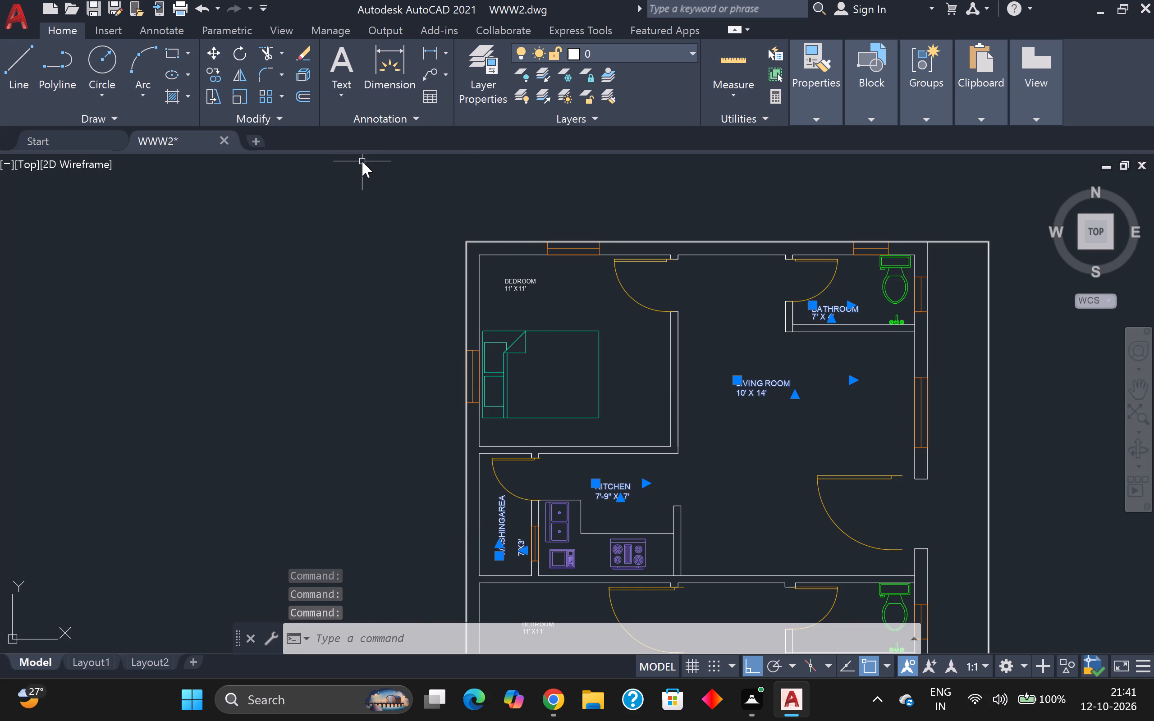
key("o")
key("Return")
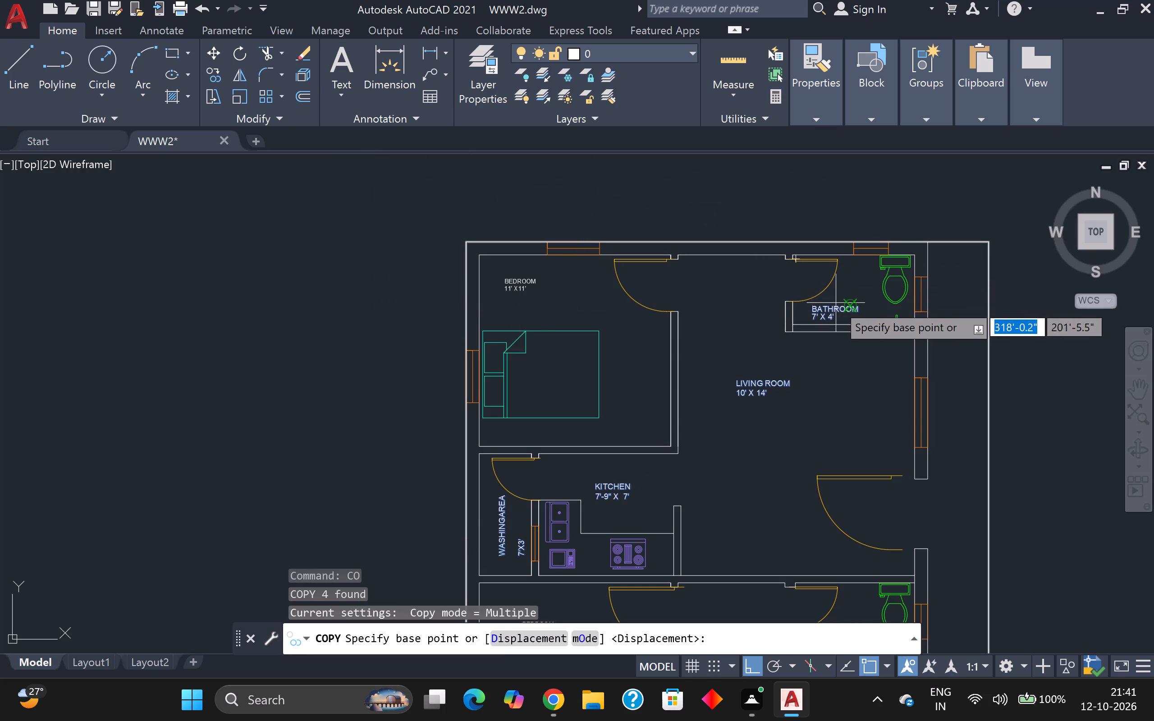
left_click(836, 303)
scroll(854, 319, "down", 1)
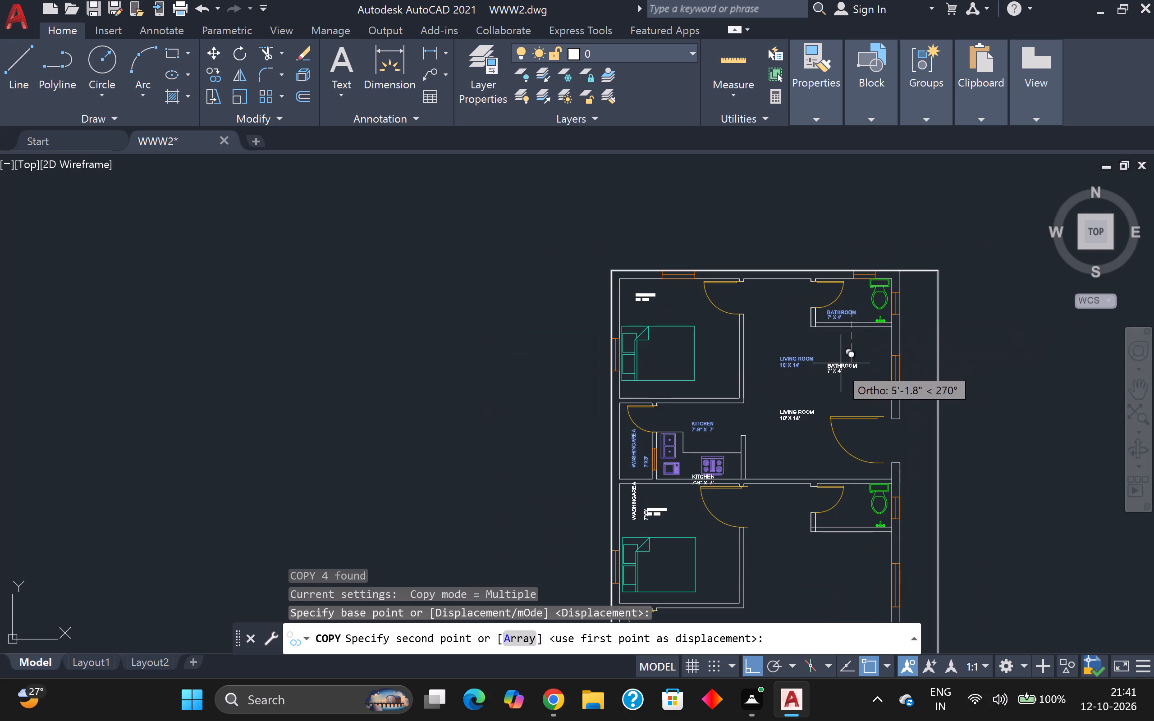
middle_click_drag(836, 362, 832, 353)
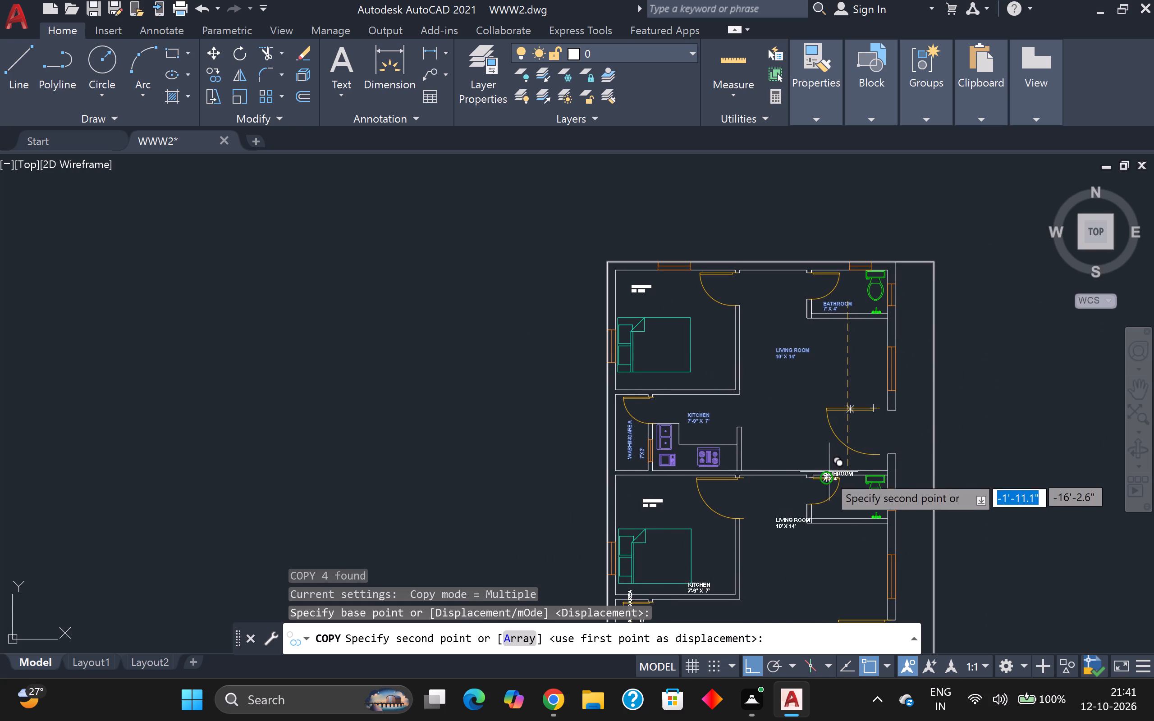
middle_click_drag(815, 461, 779, 415)
scroll(798, 418, "down", 1)
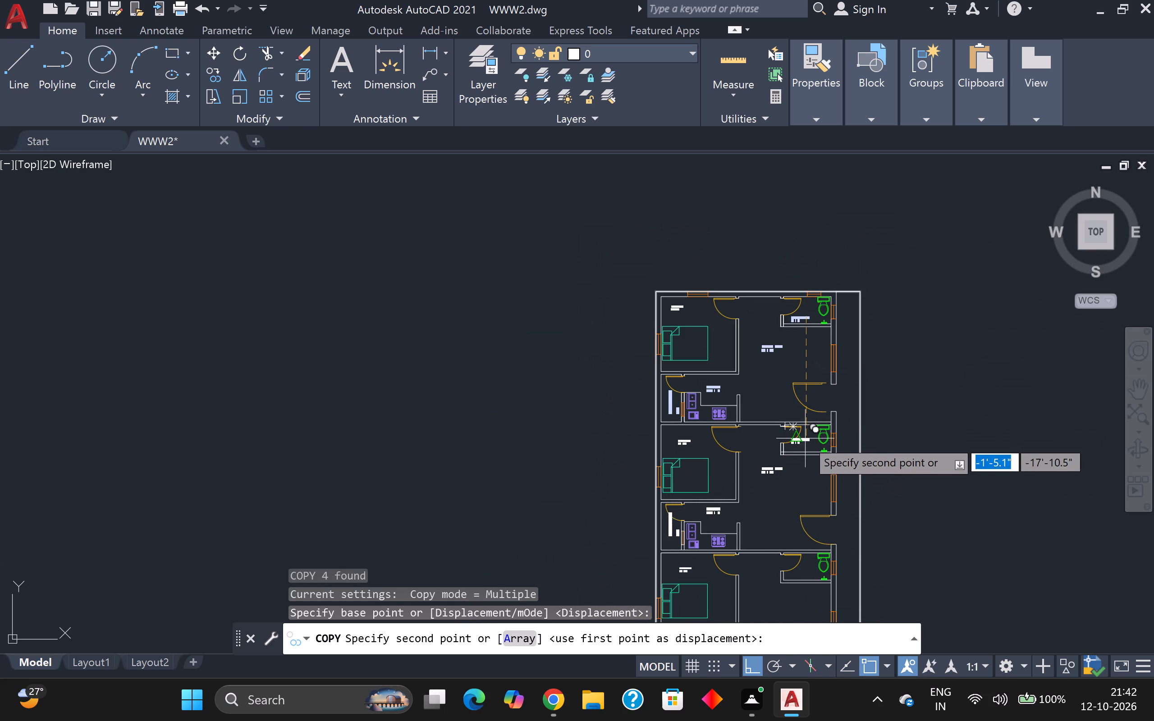
scroll(805, 446, "up", 4)
scroll(813, 422, "down", 2)
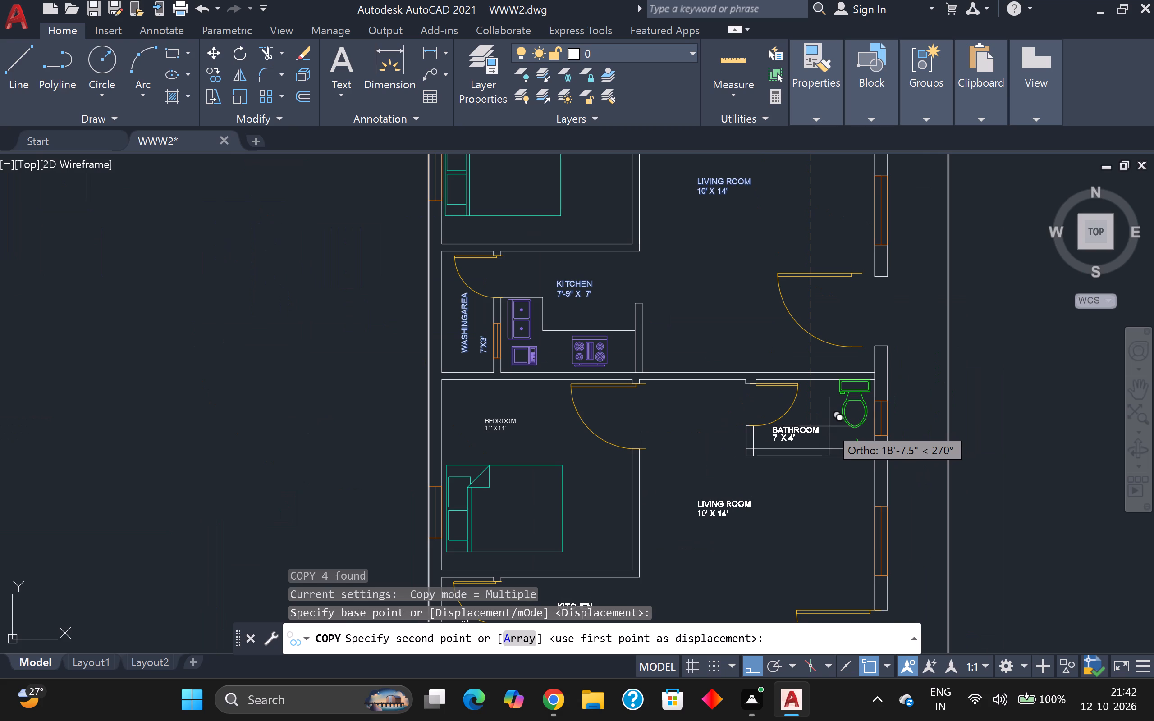
left_click(829, 426)
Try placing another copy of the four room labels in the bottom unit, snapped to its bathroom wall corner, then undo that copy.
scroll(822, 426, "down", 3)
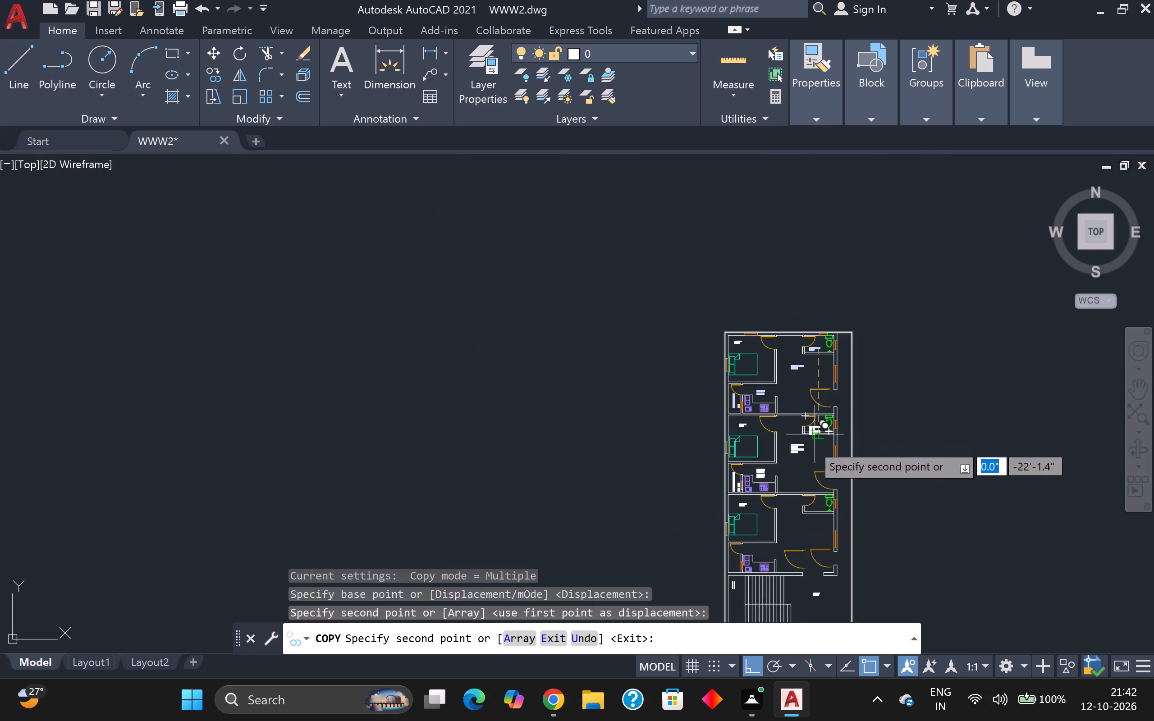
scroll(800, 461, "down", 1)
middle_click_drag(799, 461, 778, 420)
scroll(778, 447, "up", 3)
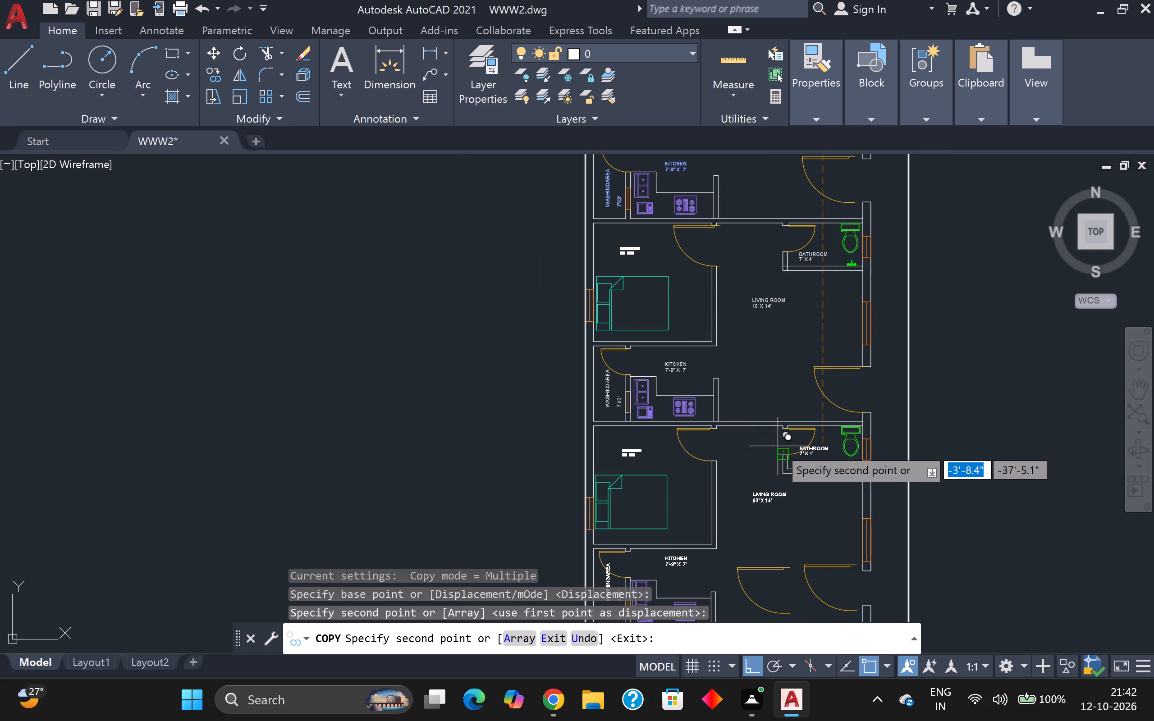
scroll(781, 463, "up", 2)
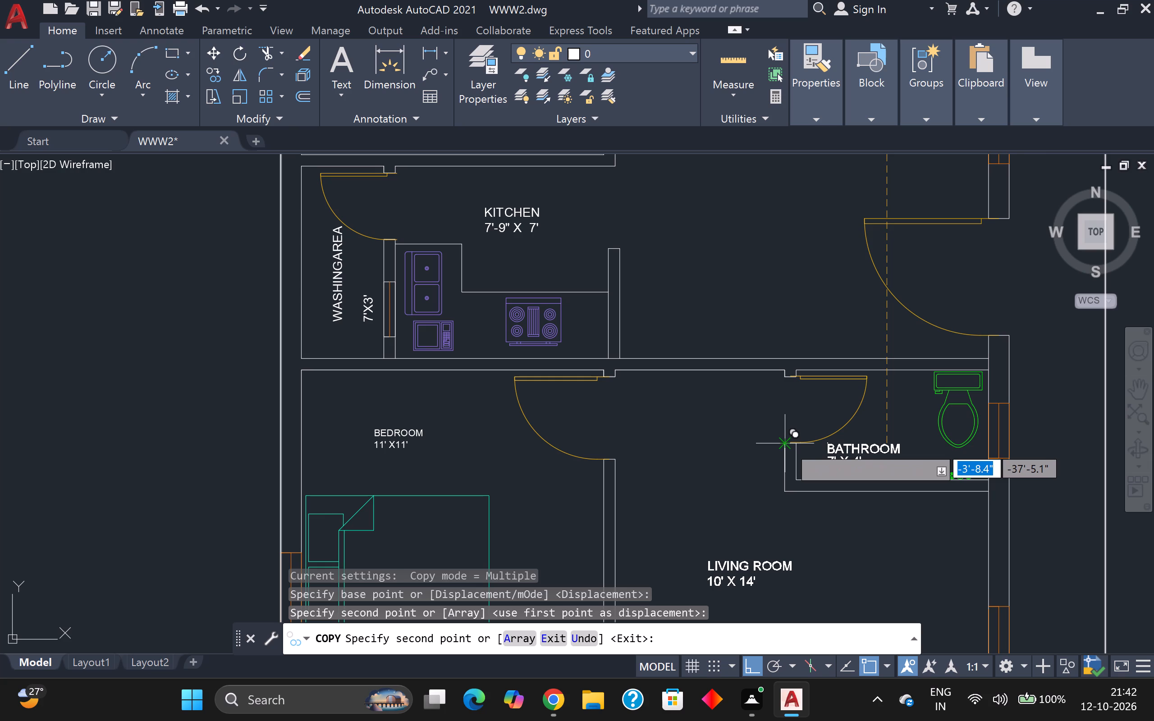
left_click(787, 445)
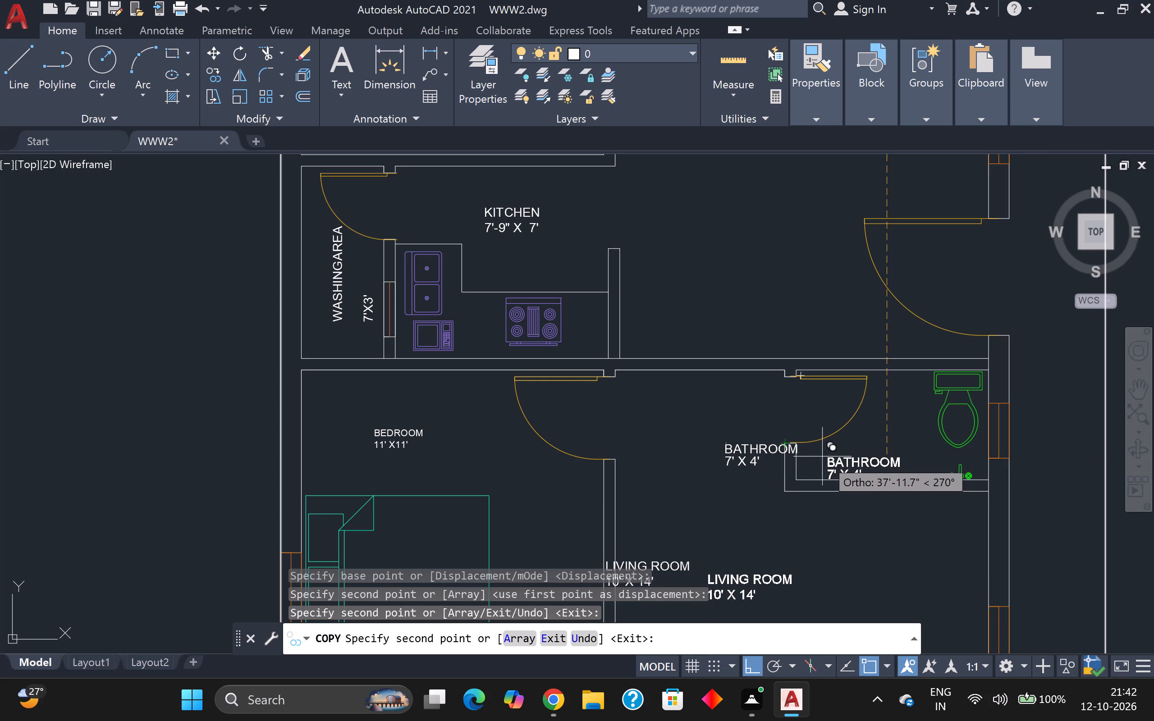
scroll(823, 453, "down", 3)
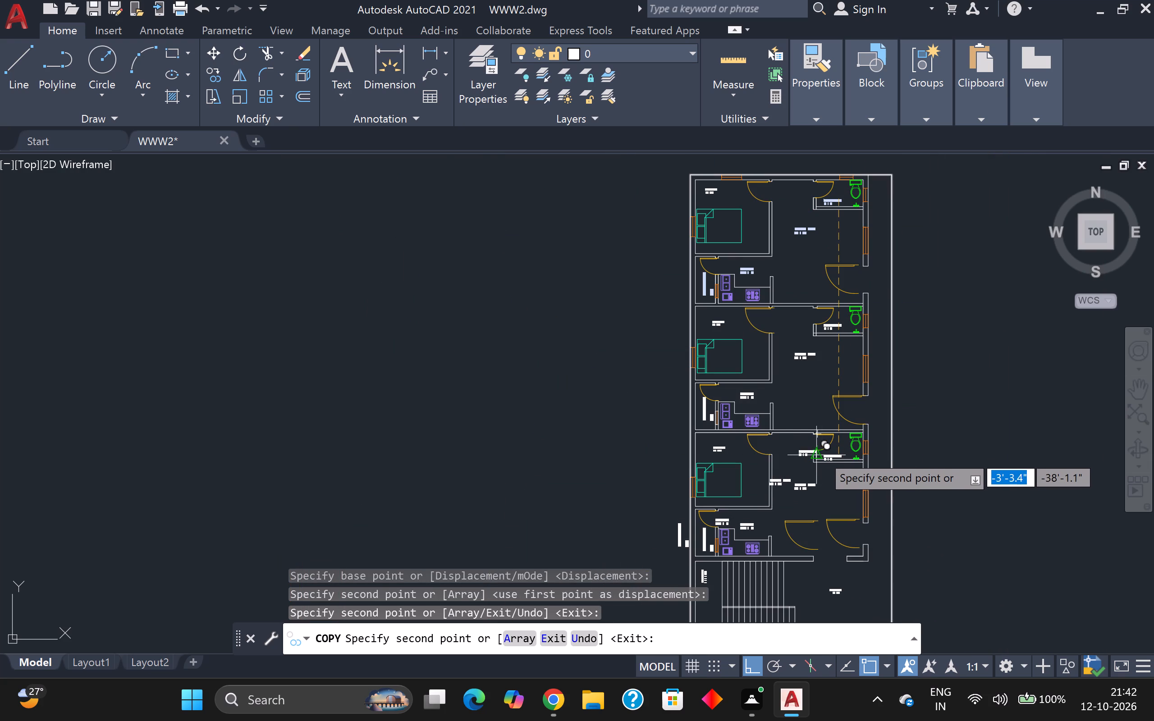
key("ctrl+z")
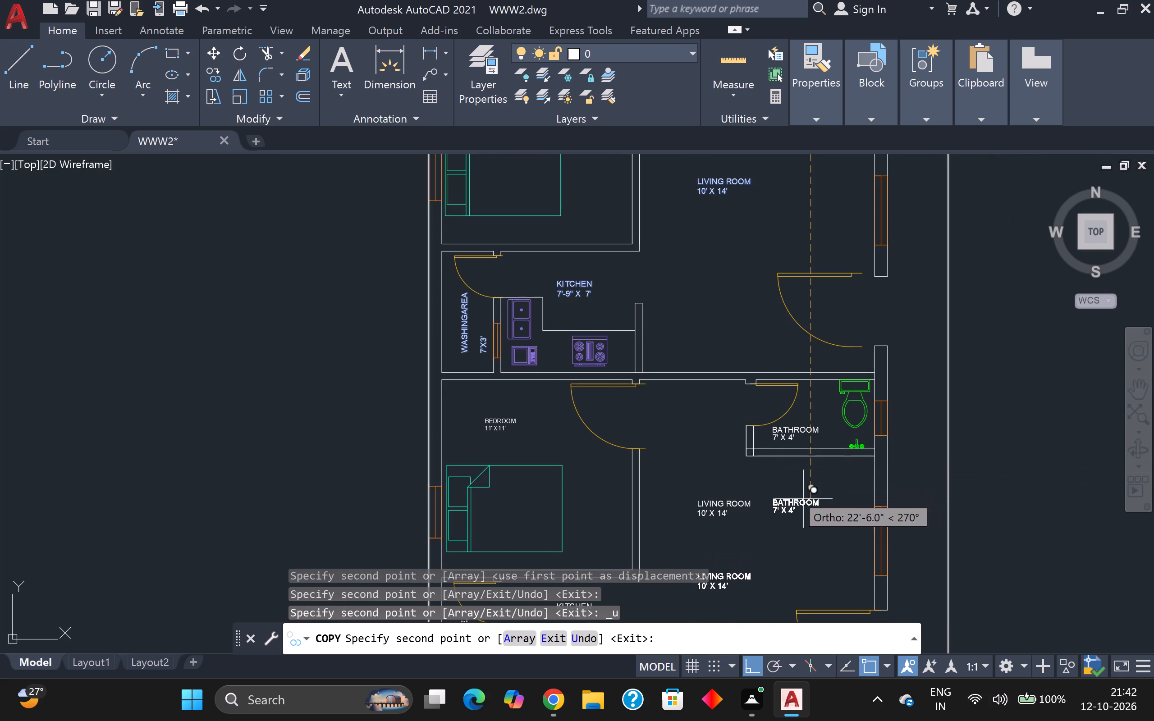
Place a copy of the four room labels in the bottom unit, straight below the originals, with BATHROOM inside the bathroom.
scroll(785, 481, "down", 2)
middle_click_drag(811, 488, 771, 434)
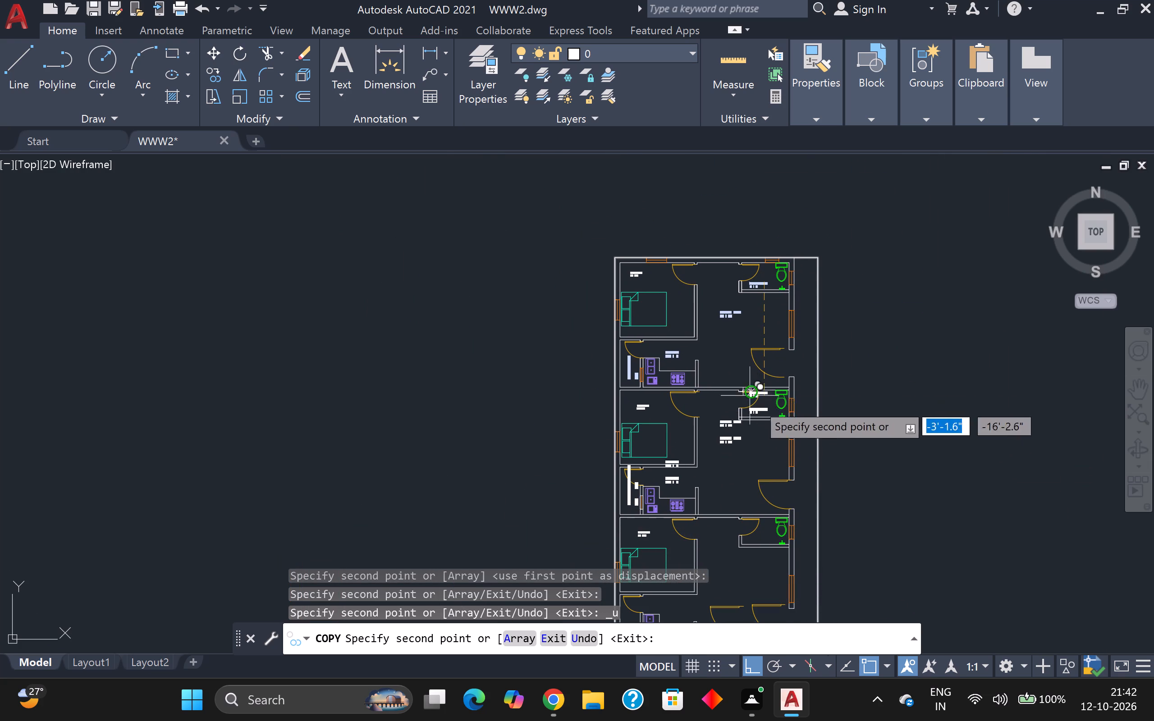
scroll(806, 451, "down", 2)
scroll(767, 502, "up", 3)
scroll(790, 465, "up", 2)
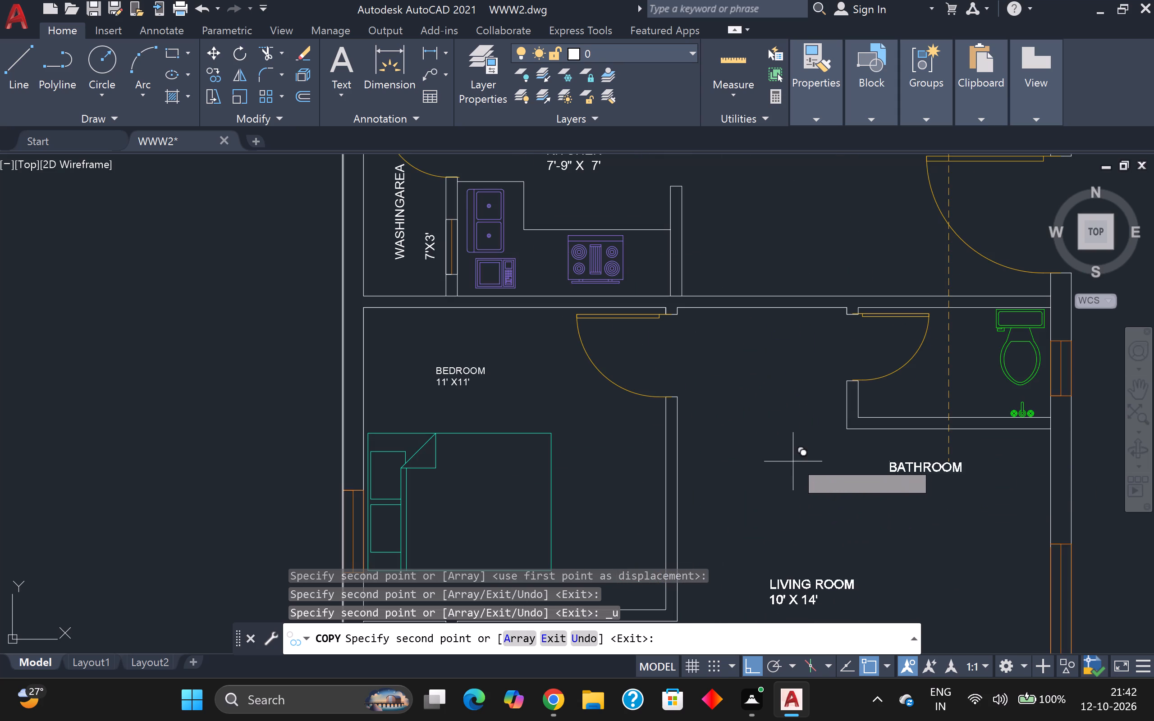
left_click(818, 374)
scroll(818, 374, "down", 2)
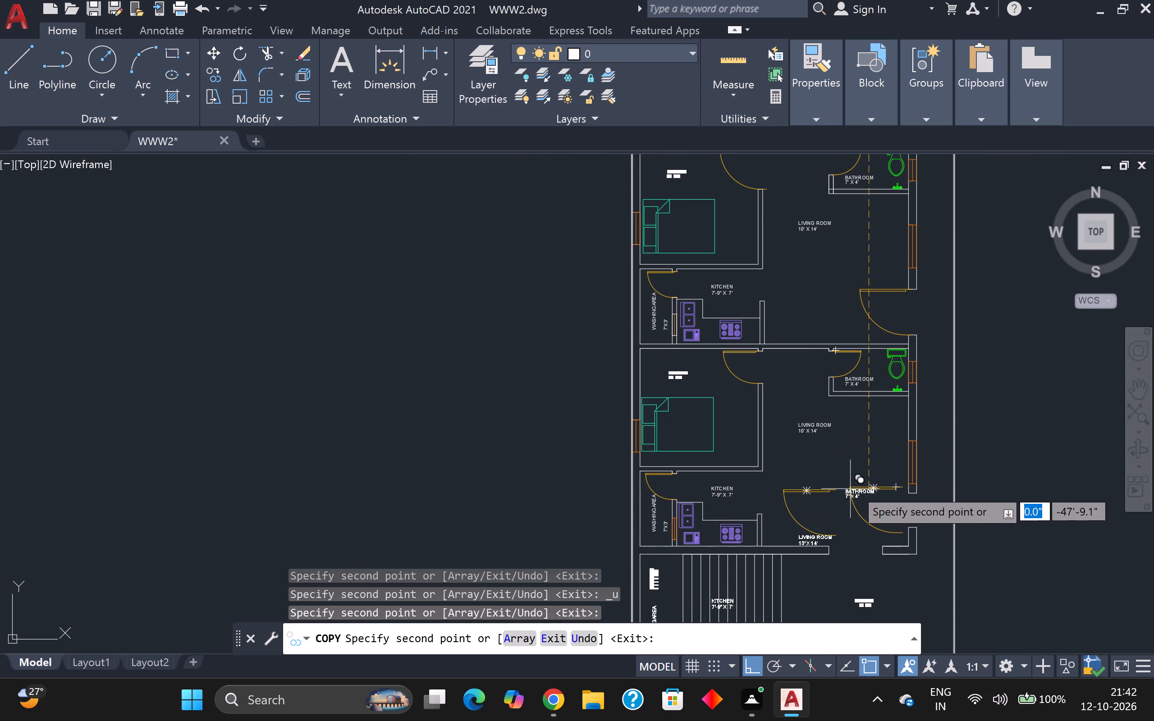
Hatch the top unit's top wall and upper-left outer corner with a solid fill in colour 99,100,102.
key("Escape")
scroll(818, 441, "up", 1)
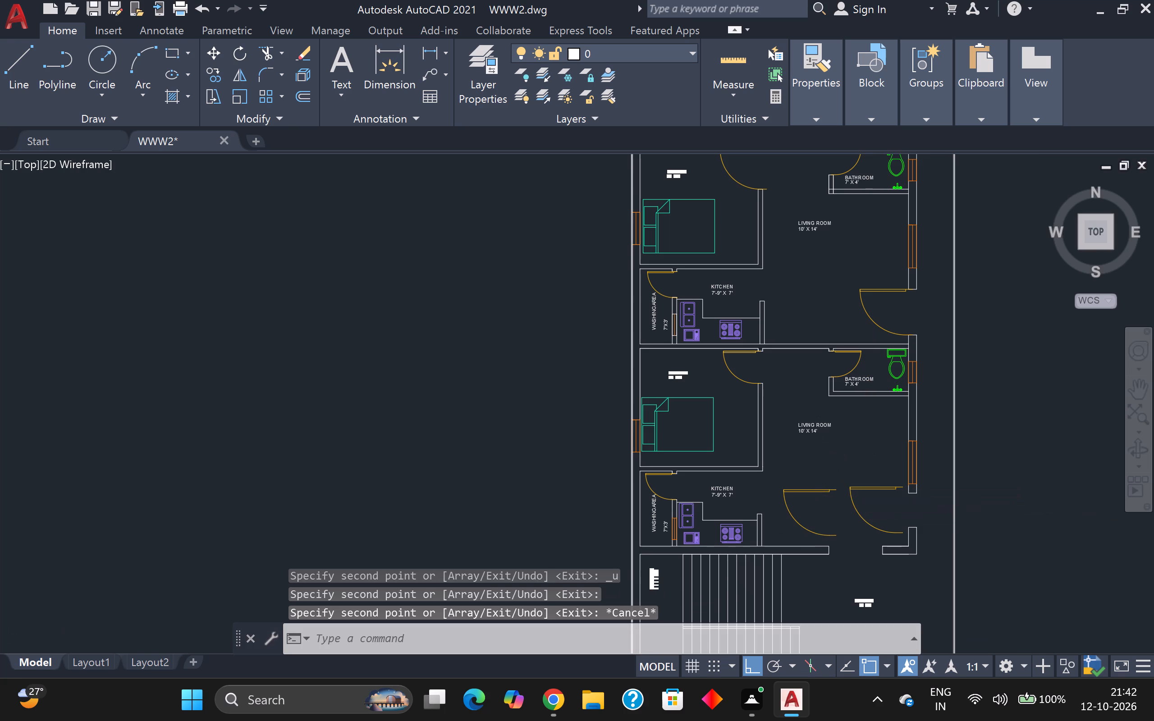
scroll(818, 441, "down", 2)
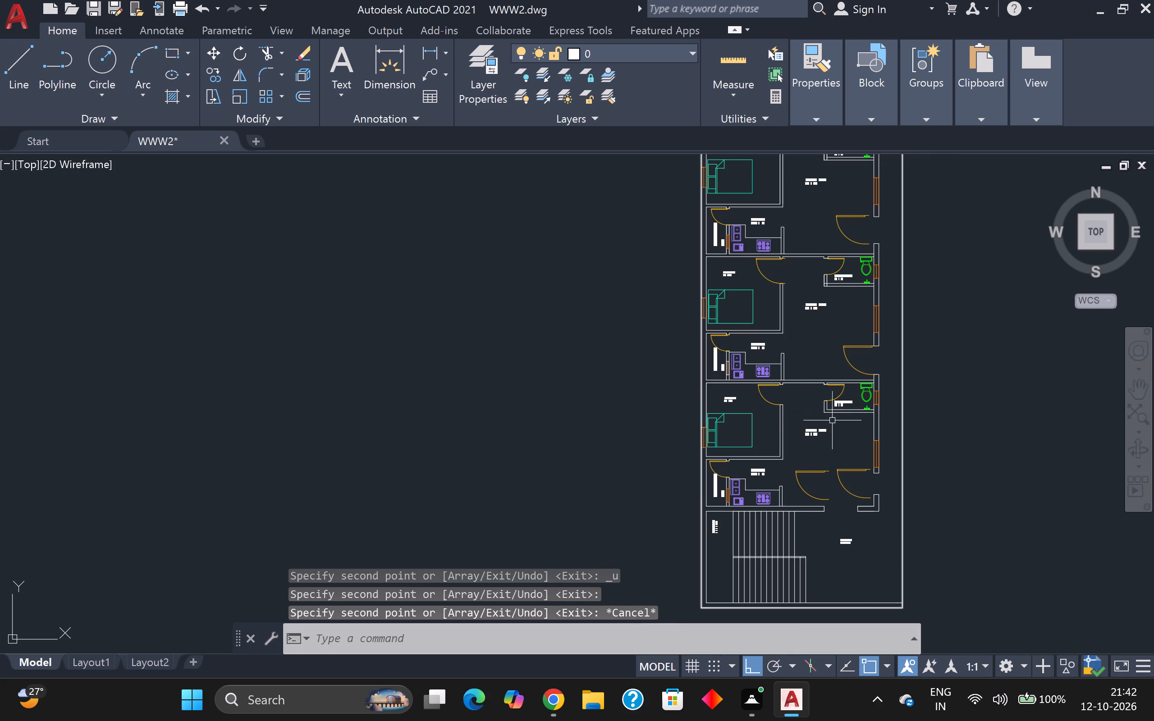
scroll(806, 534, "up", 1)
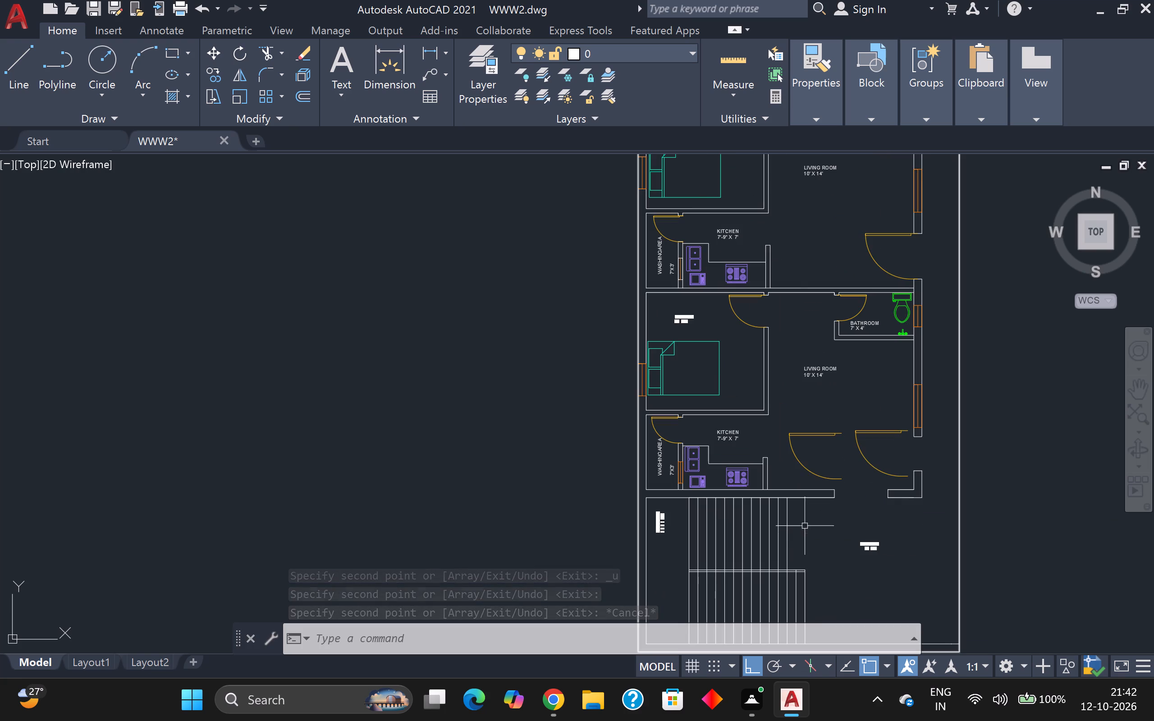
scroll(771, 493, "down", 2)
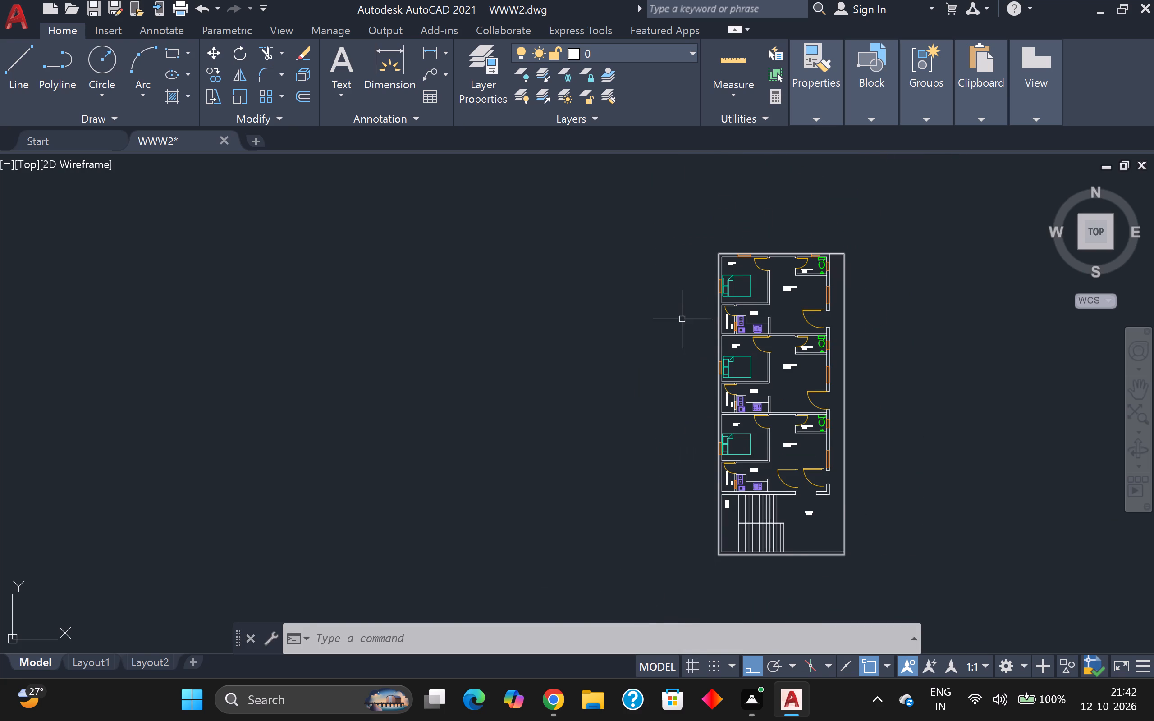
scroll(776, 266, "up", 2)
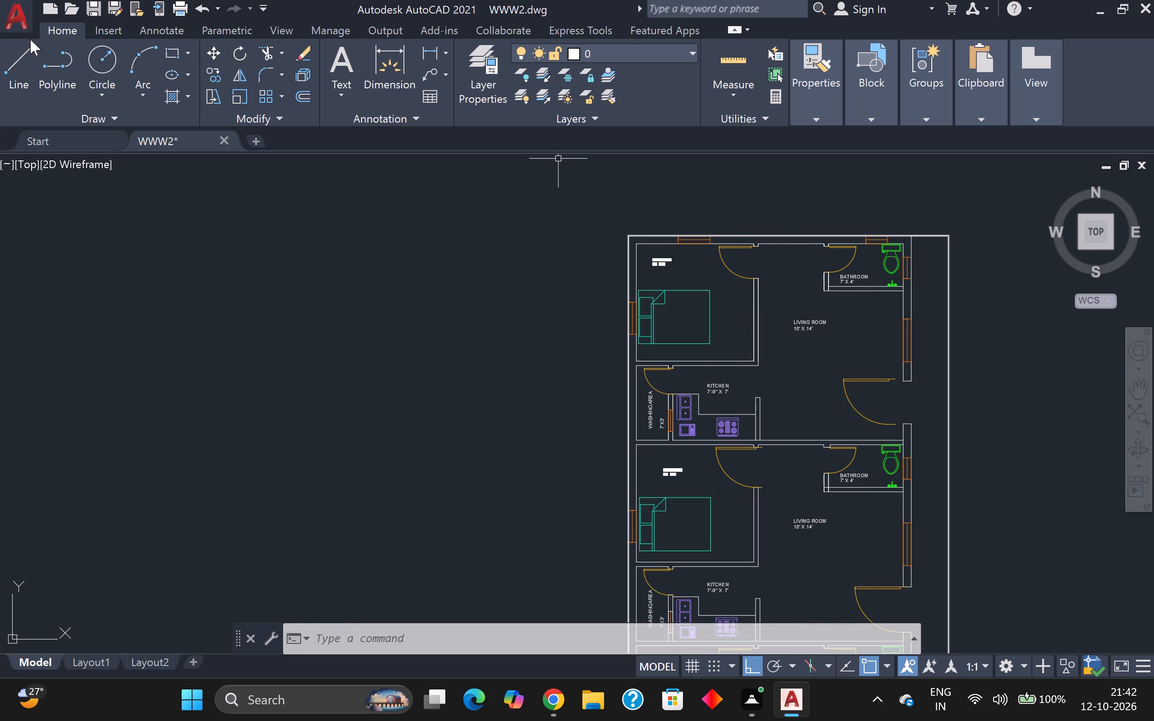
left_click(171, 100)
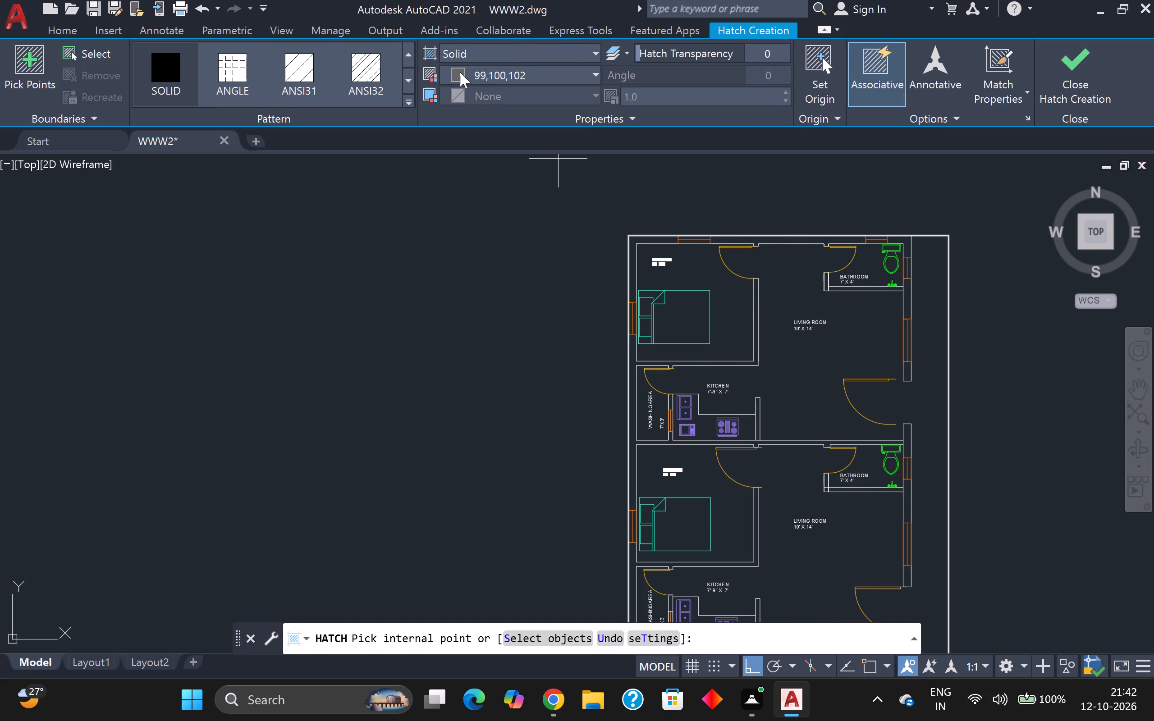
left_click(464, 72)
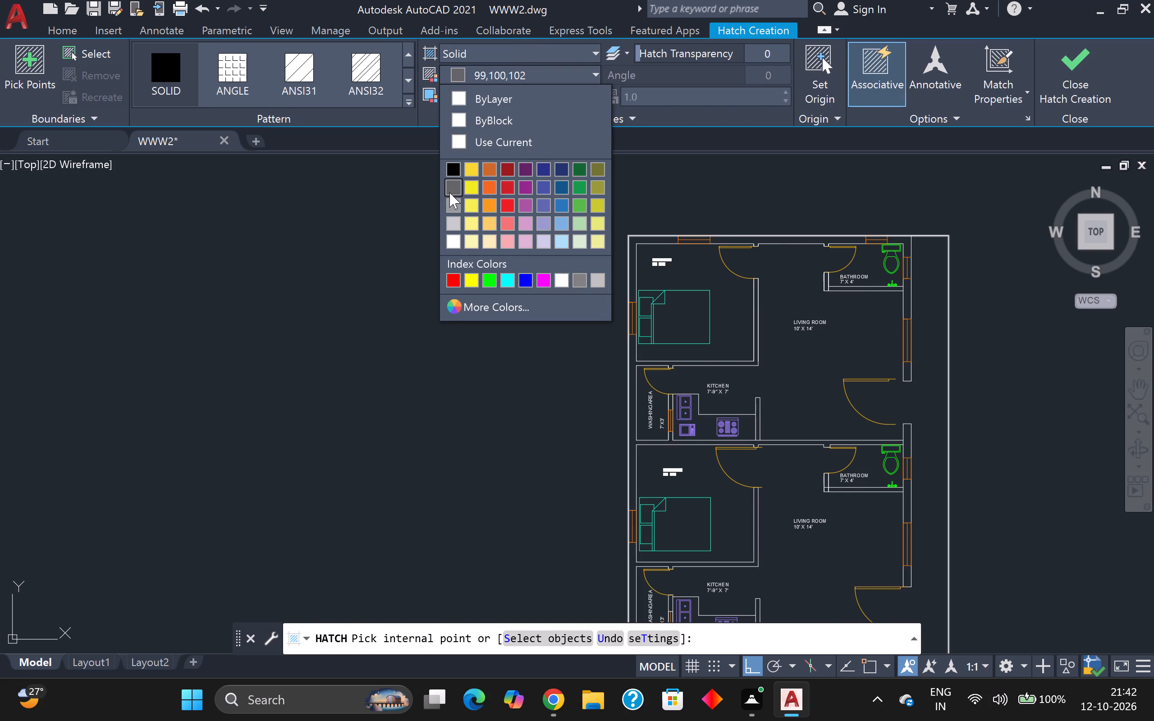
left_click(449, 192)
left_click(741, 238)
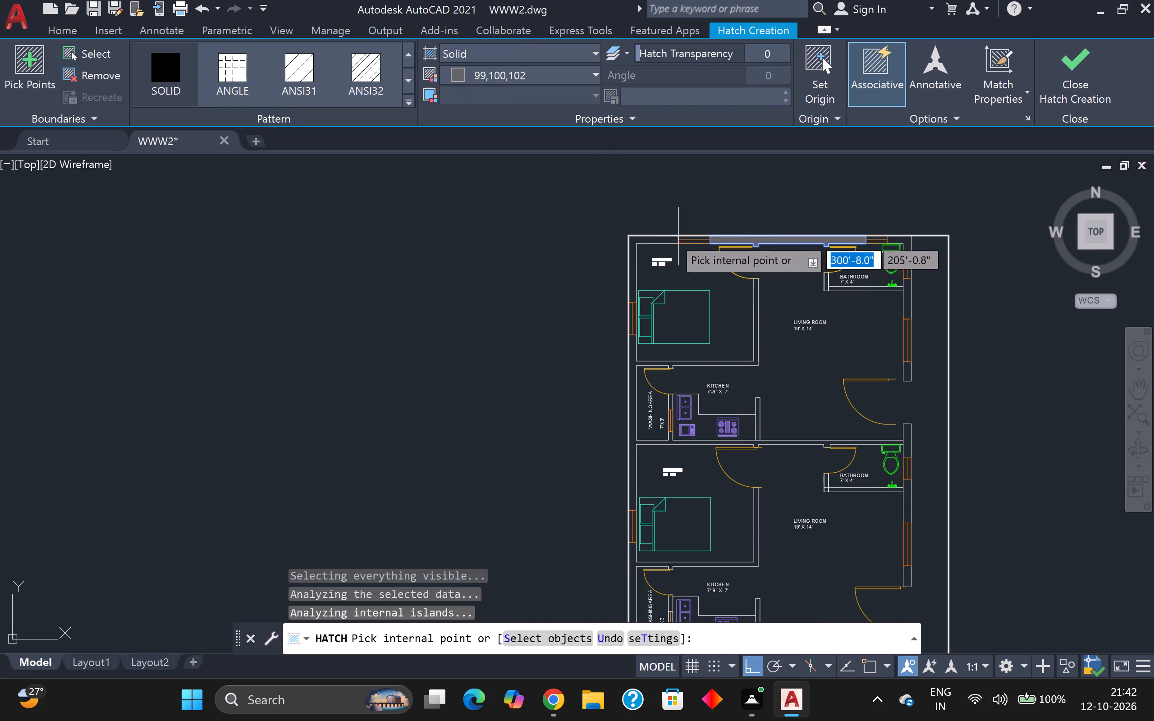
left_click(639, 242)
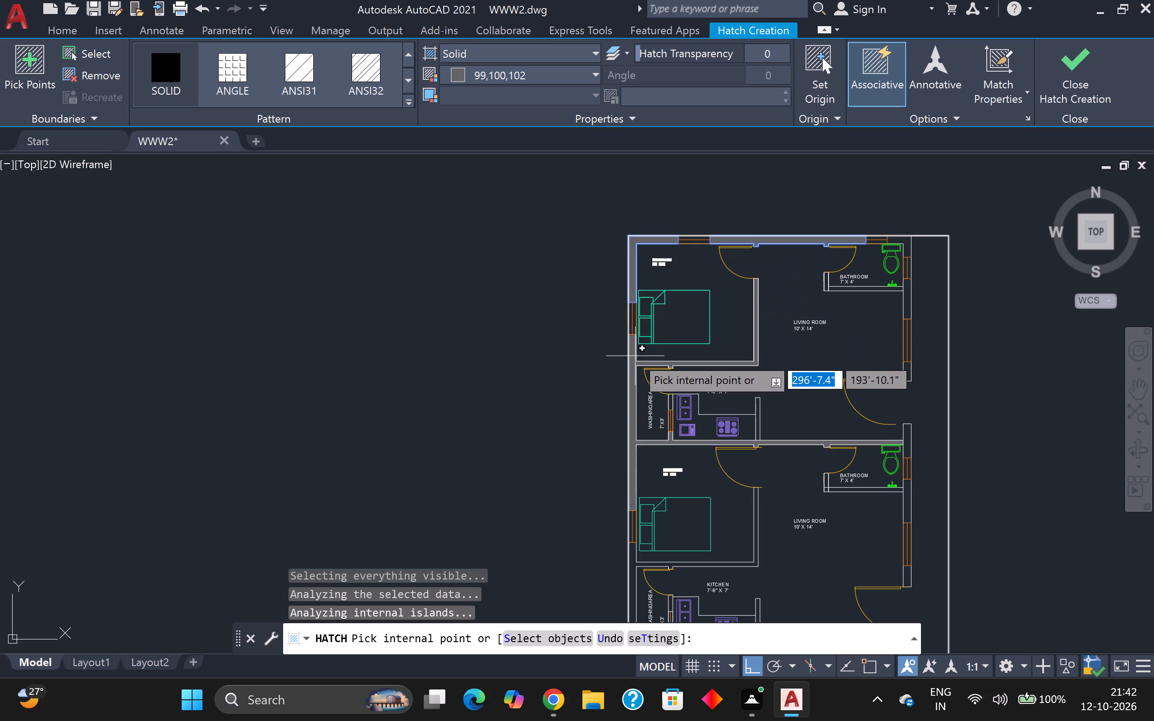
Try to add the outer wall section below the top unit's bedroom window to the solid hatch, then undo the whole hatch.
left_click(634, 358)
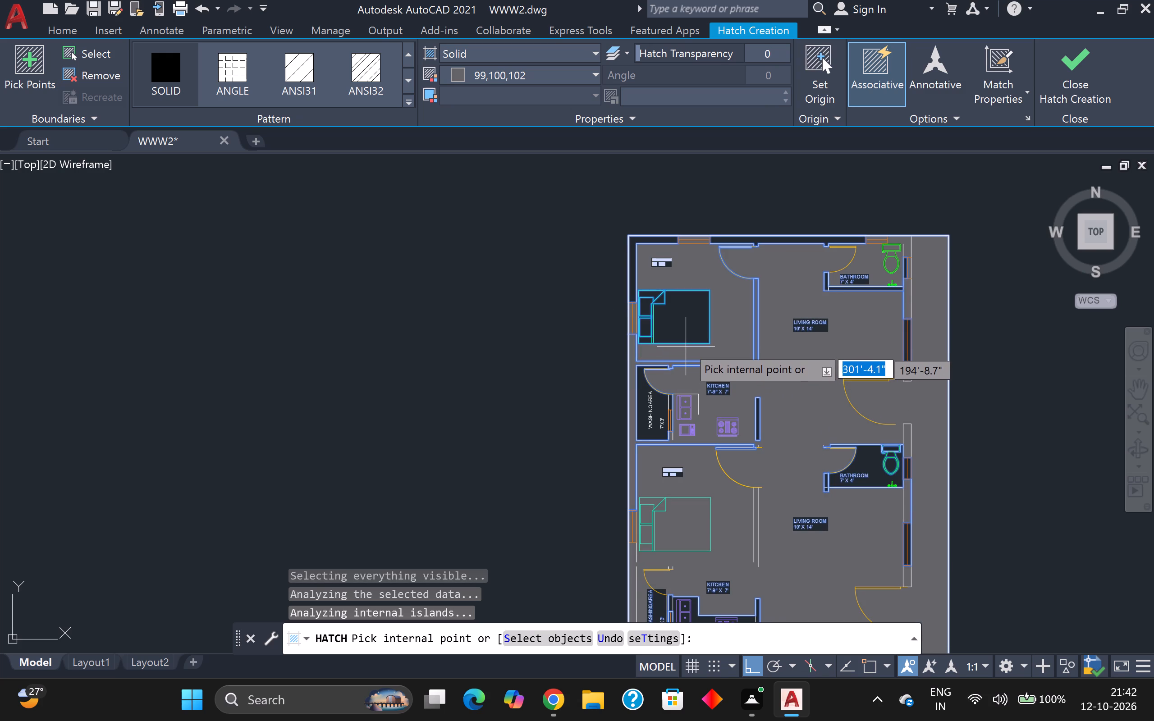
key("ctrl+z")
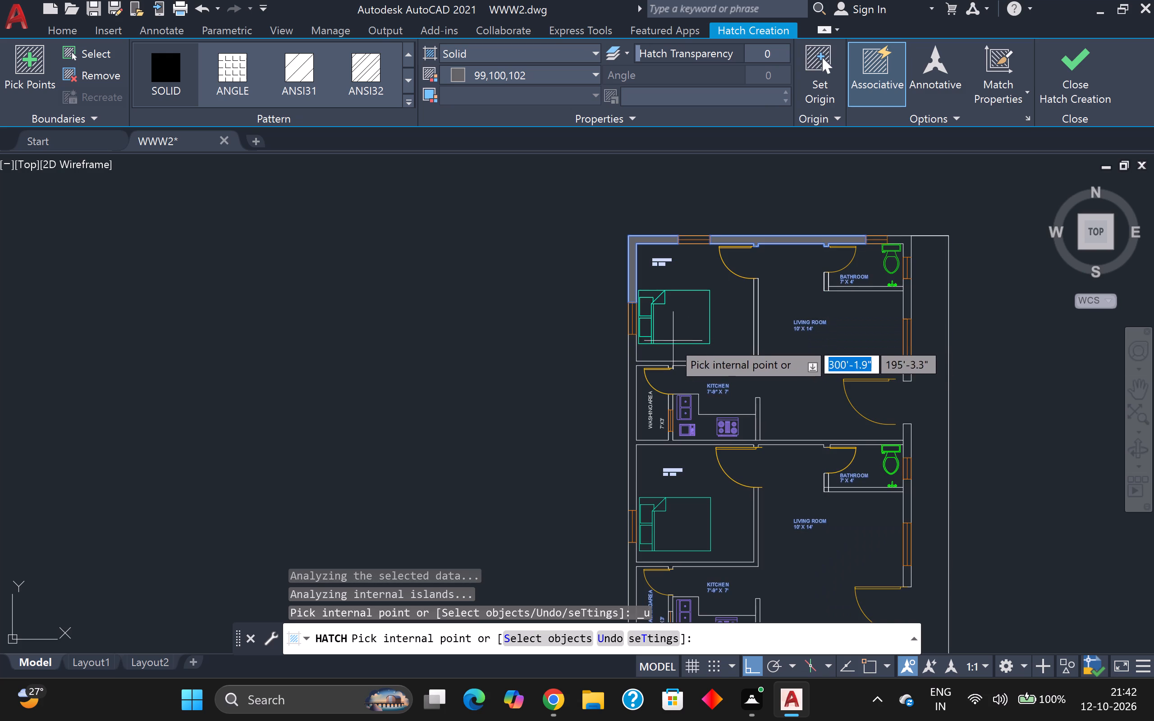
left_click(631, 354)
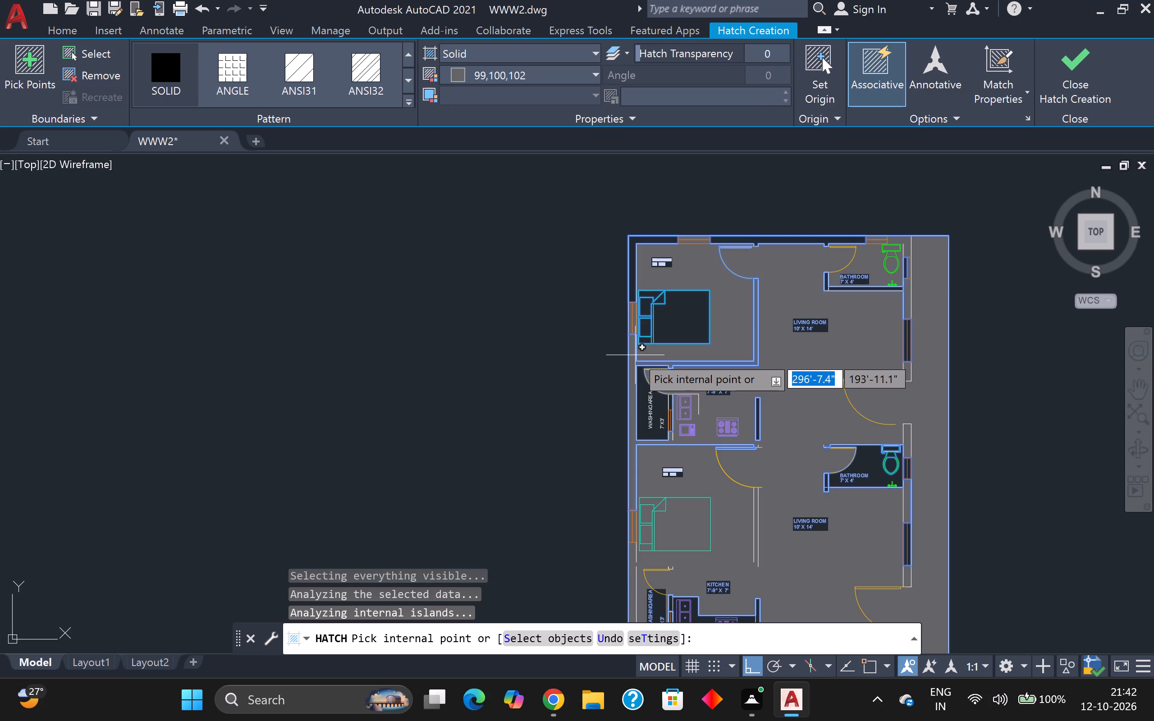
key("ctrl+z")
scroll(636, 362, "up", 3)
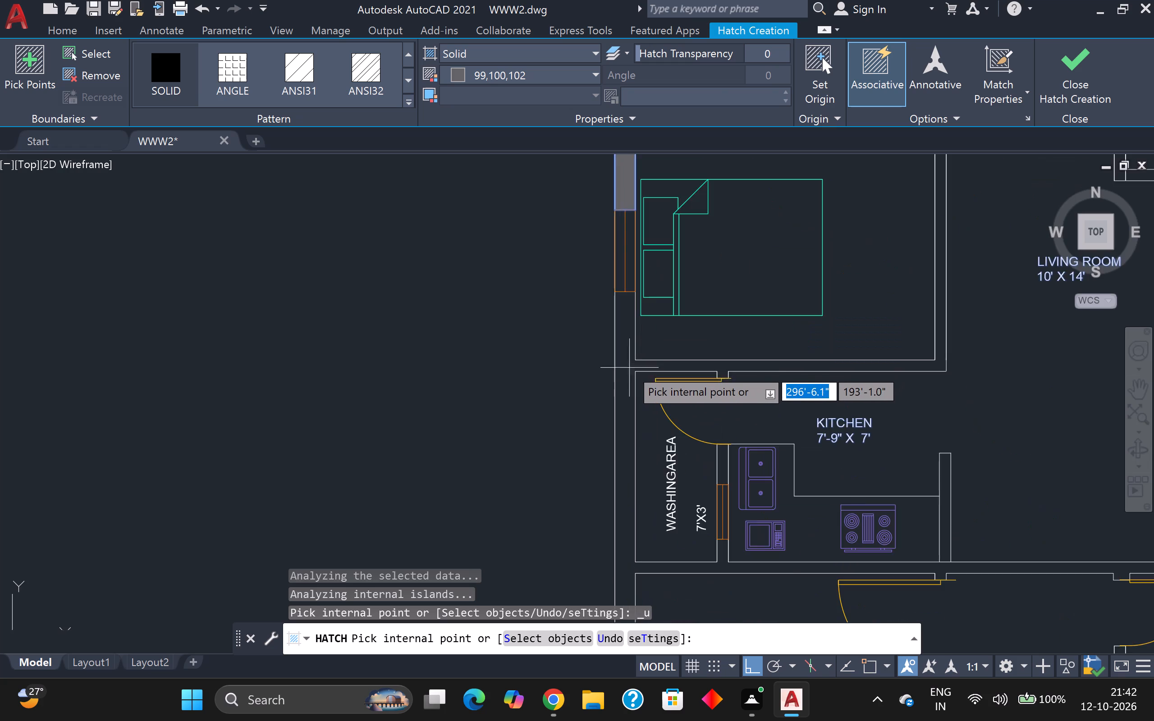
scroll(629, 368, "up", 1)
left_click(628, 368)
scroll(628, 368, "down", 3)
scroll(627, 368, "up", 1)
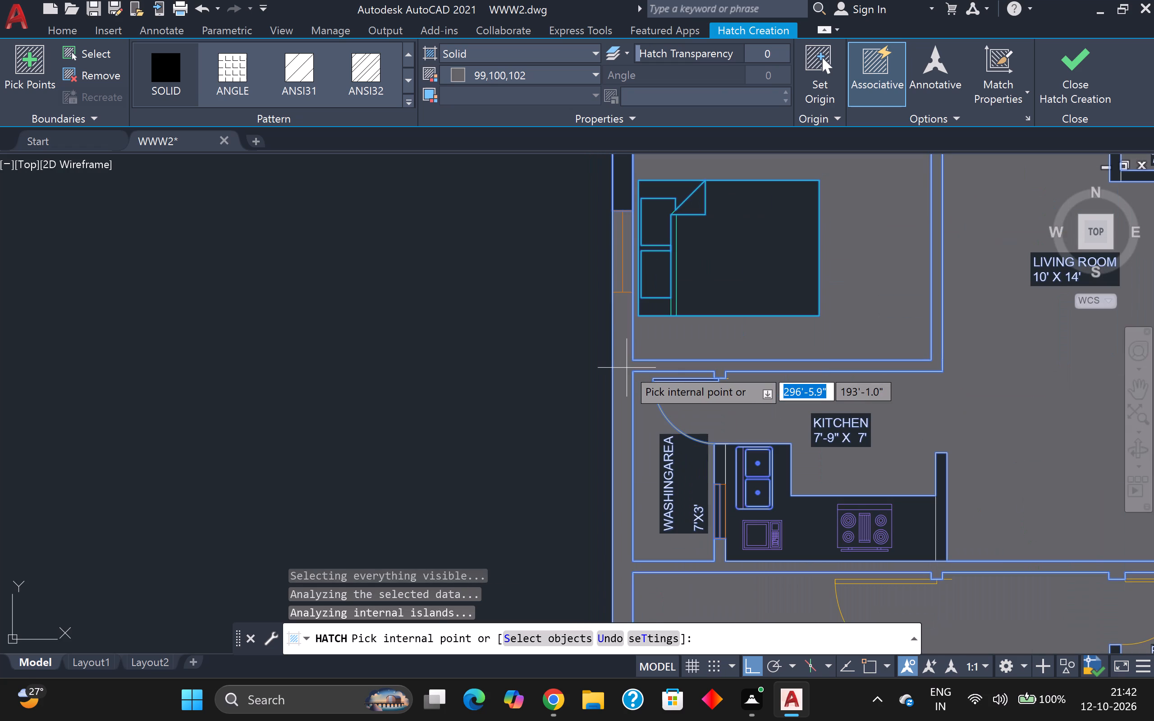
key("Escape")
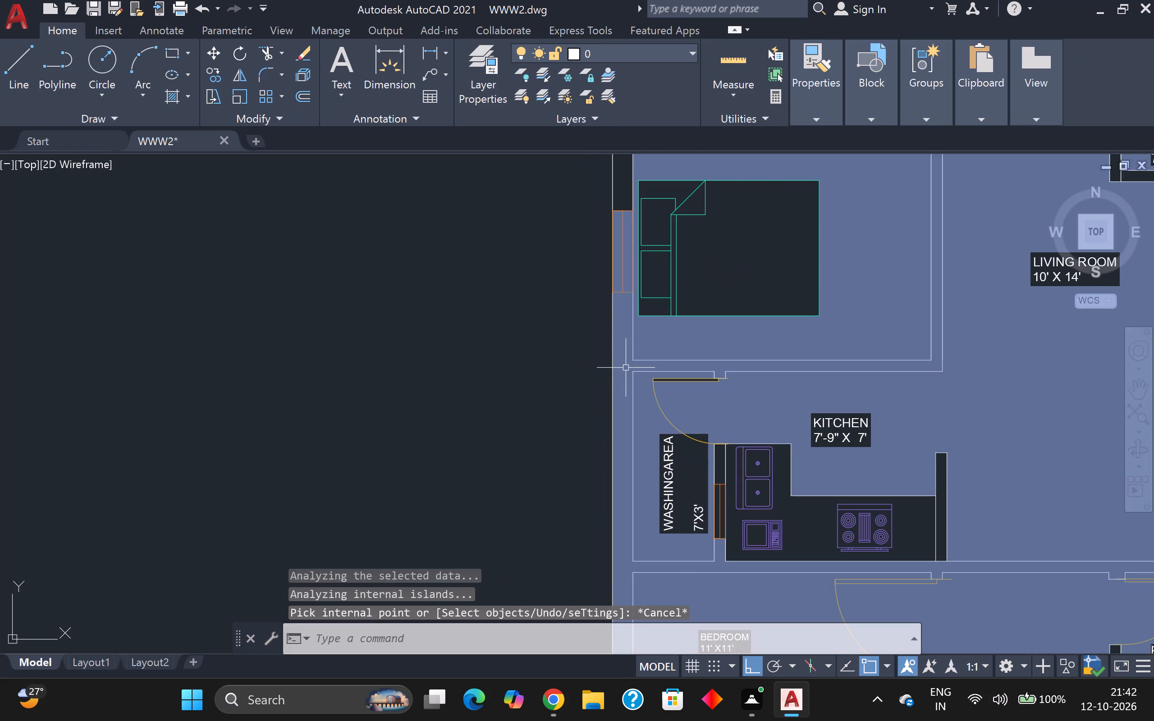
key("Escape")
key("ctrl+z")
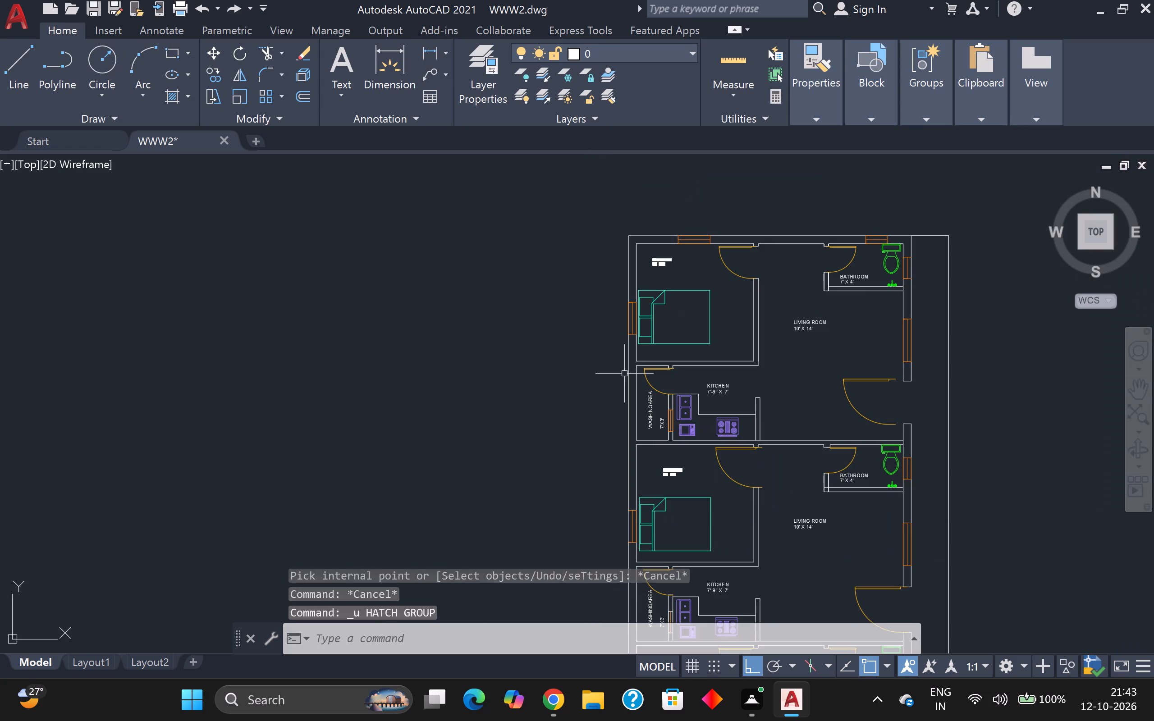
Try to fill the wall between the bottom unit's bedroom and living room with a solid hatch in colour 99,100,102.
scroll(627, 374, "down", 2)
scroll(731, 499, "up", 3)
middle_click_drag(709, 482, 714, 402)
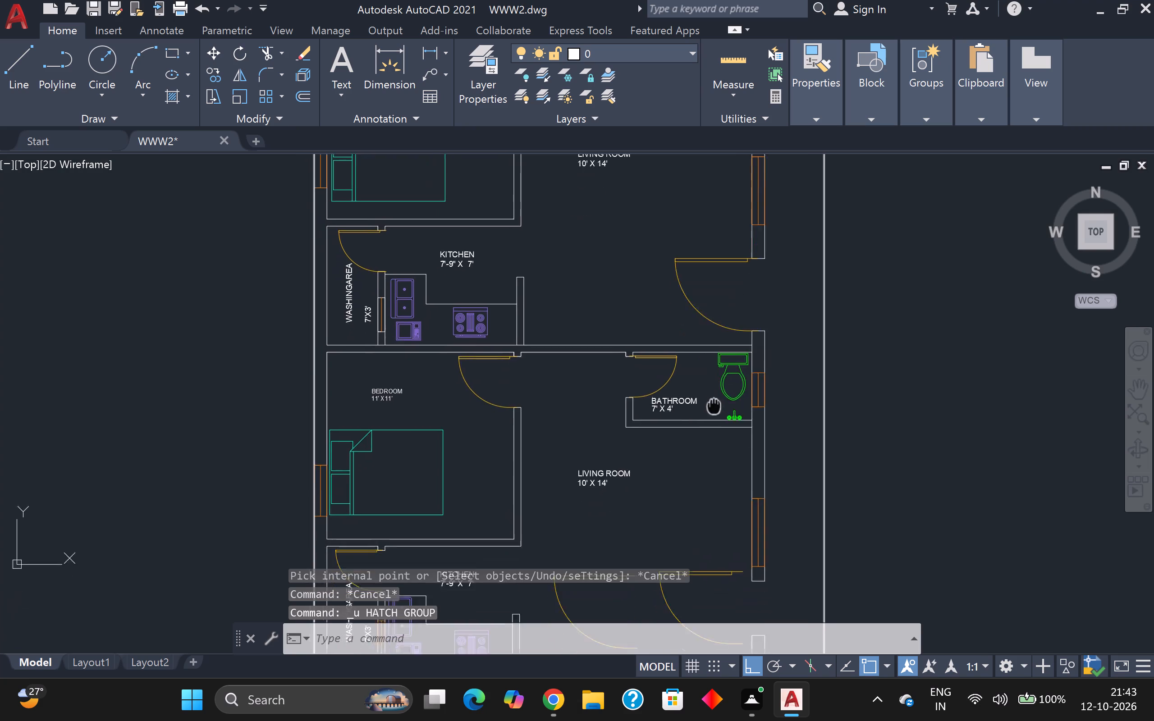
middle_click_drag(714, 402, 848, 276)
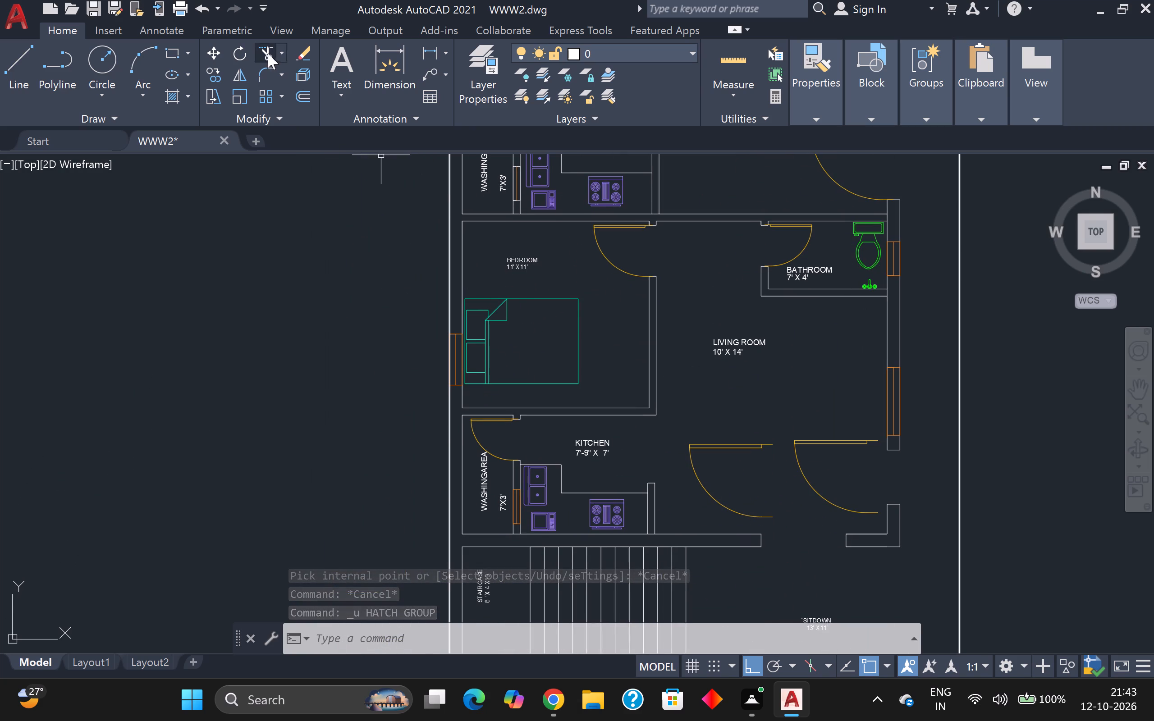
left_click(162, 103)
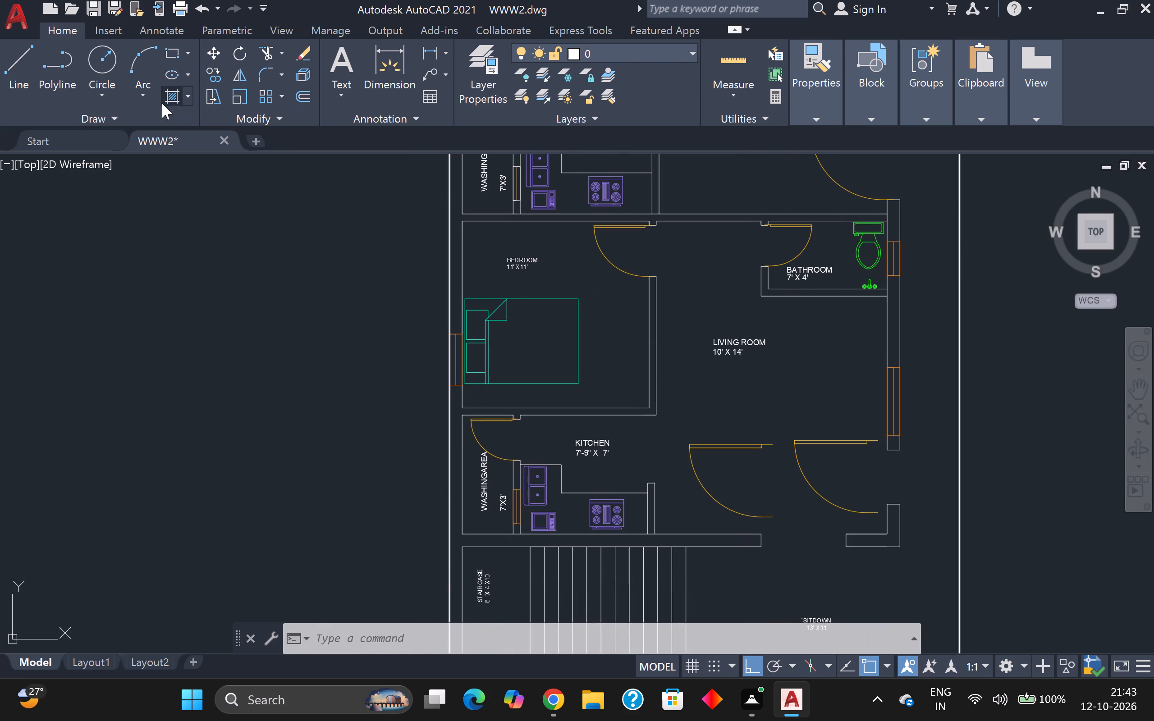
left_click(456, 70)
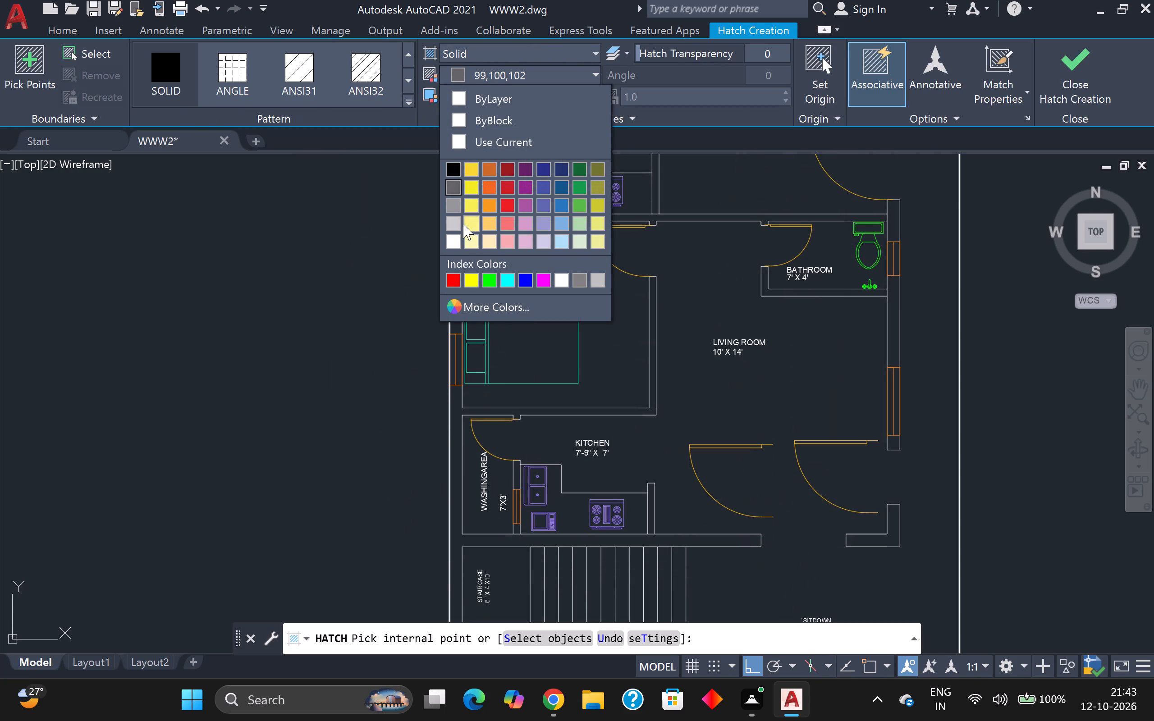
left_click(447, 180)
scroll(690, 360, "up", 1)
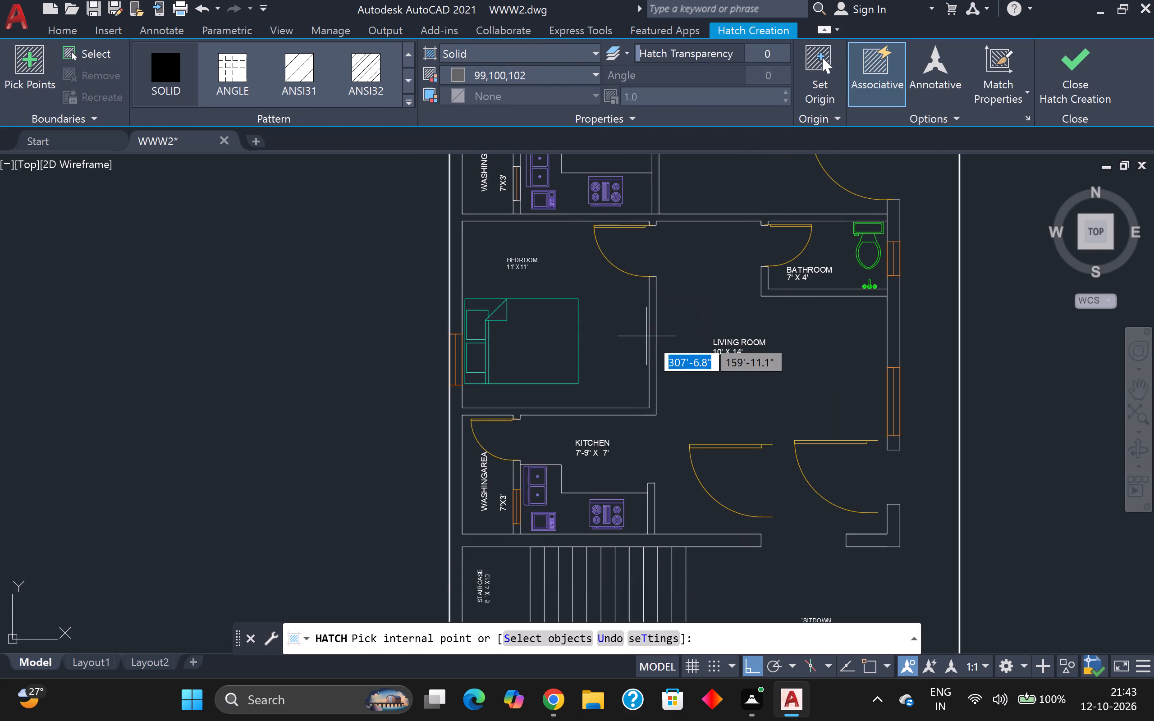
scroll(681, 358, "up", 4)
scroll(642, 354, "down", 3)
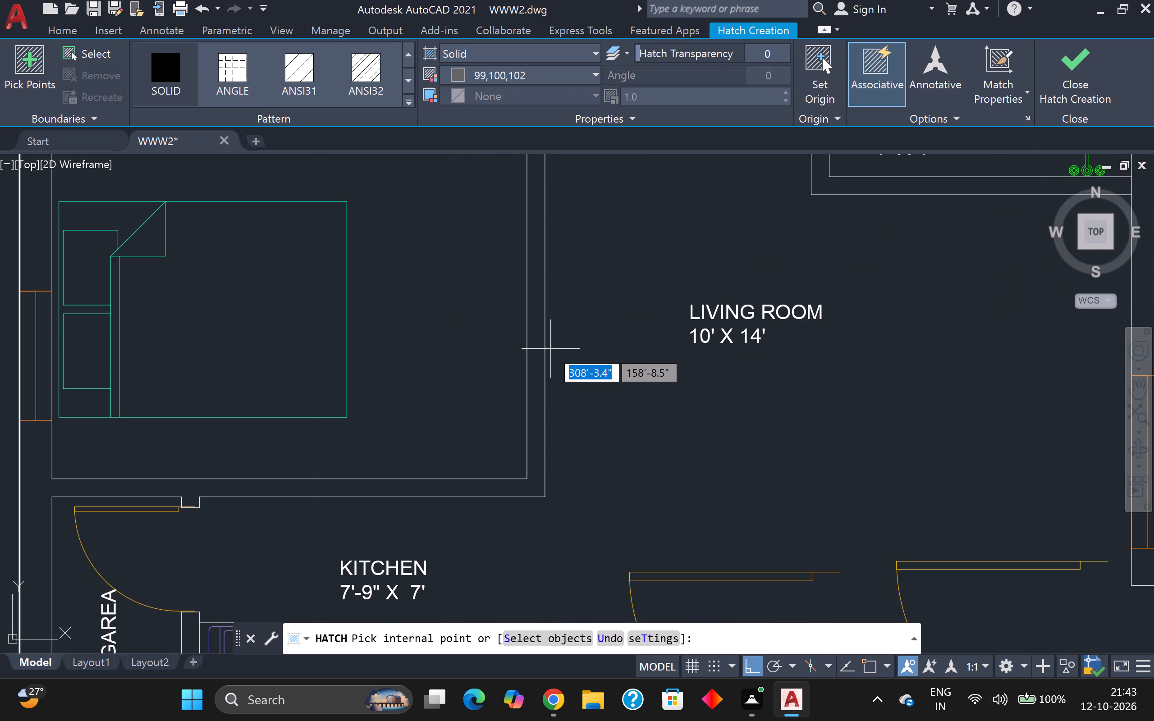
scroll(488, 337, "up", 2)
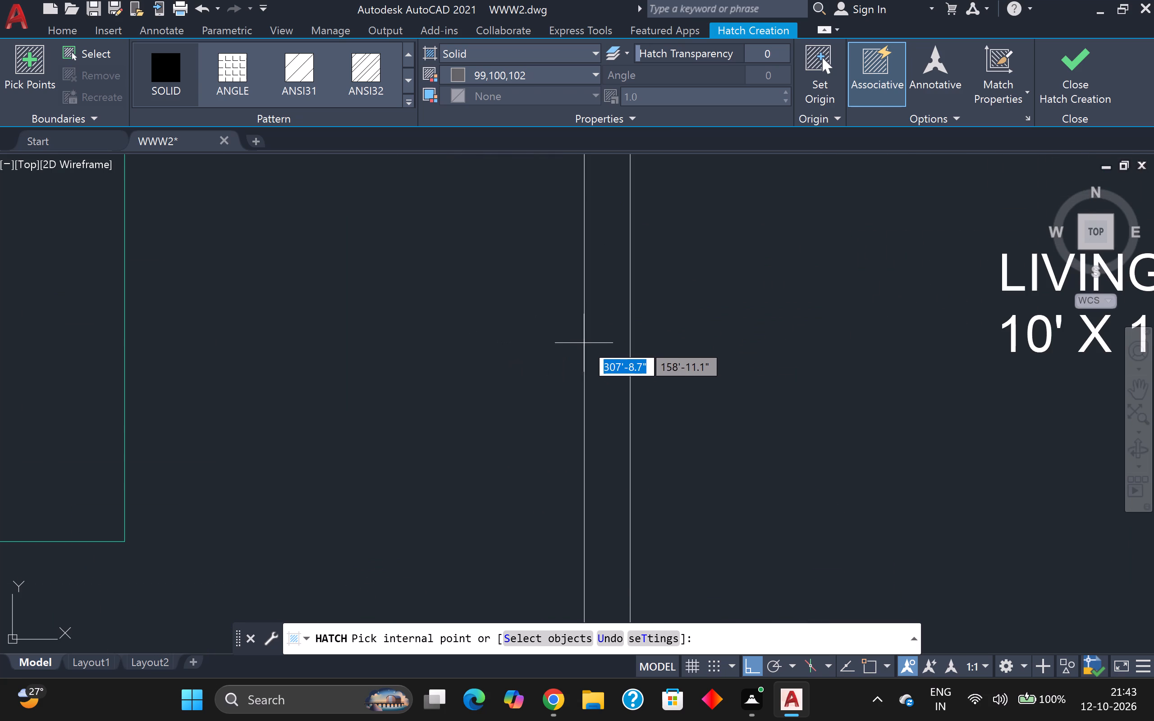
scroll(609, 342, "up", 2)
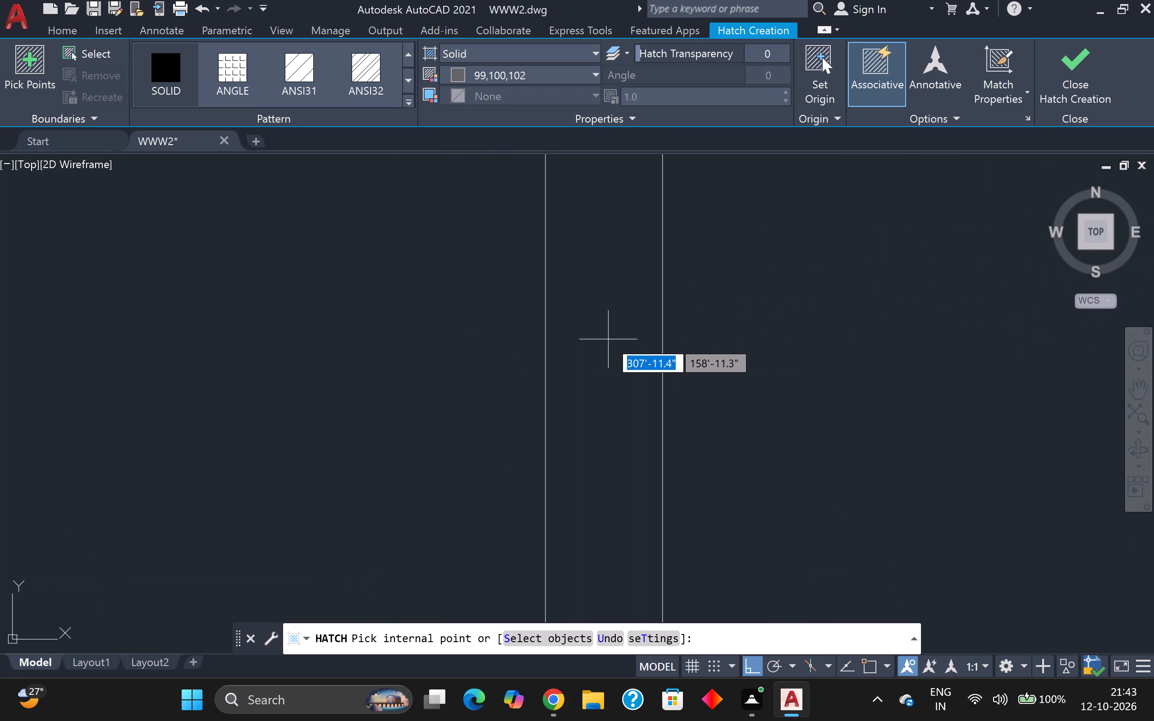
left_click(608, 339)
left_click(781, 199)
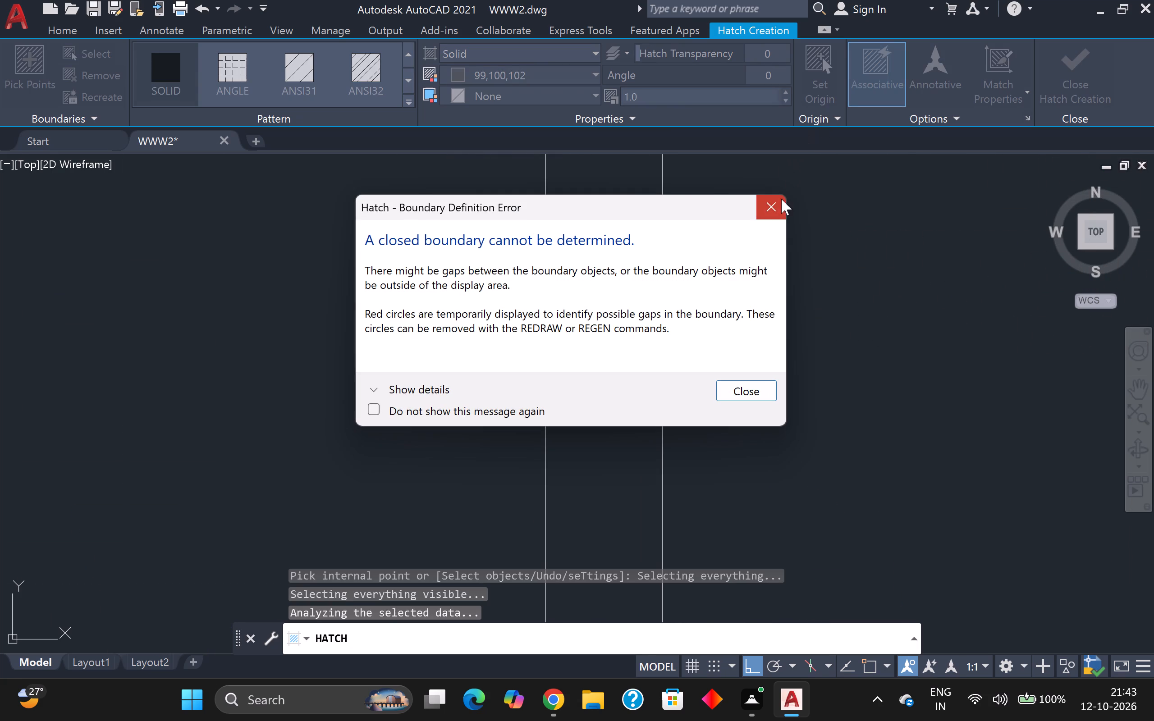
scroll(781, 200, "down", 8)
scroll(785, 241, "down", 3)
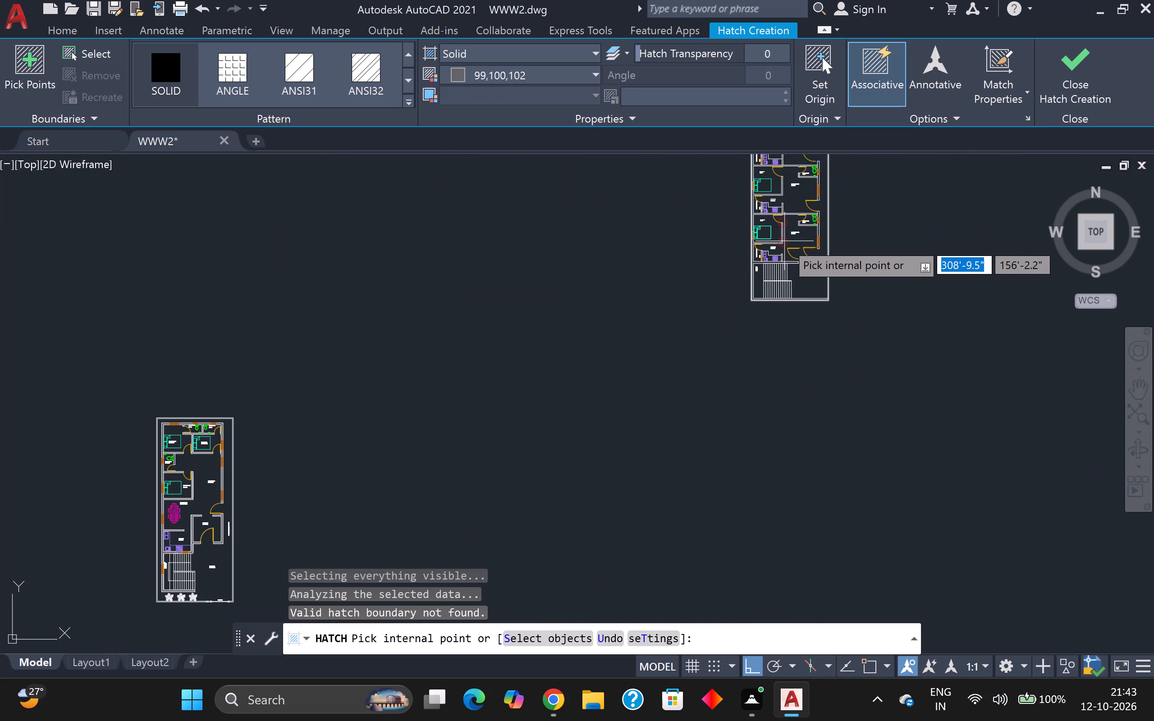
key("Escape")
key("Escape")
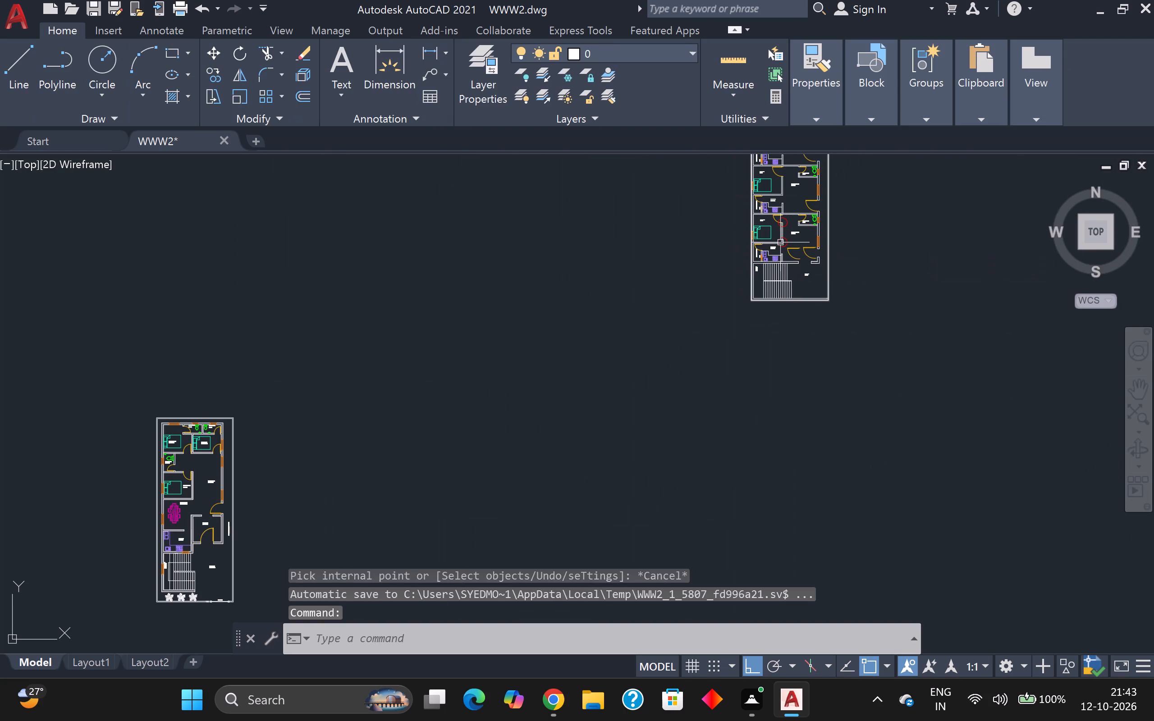
Draw short line segments at the marked gap on the upper end of the bottom unit's bedroom–living room wall.
scroll(778, 234, "up", 5)
middle_click_drag(790, 220, 772, 369)
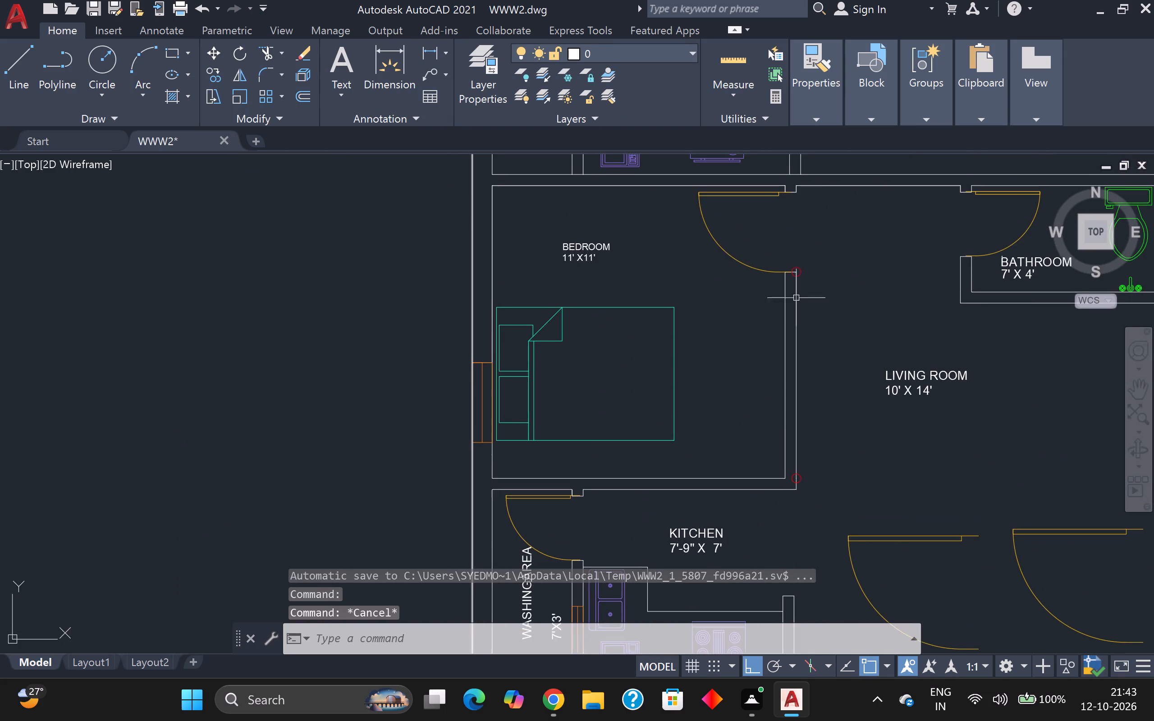
scroll(797, 289, "up", 3)
scroll(800, 238, "up", 4)
middle_click_drag(797, 237, 837, 465)
scroll(790, 352, "up", 4)
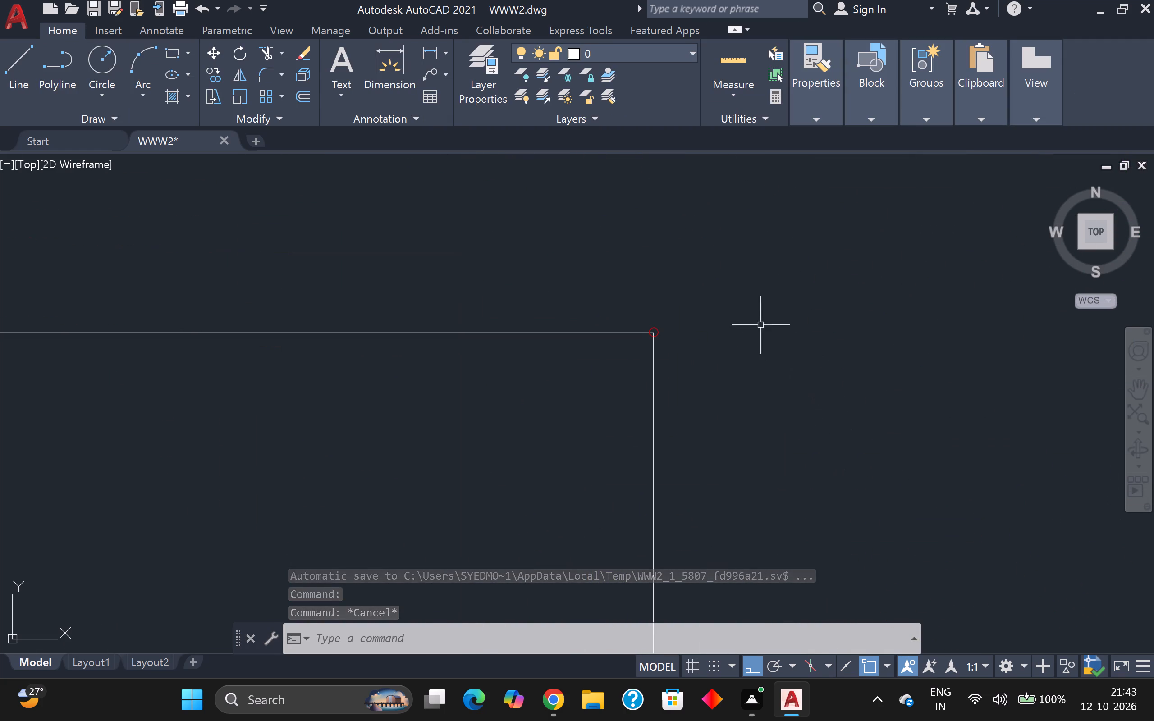
scroll(706, 311, "up", 2)
scroll(584, 372, "up", 3)
scroll(521, 326, "up", 3)
scroll(571, 353, "up", 3)
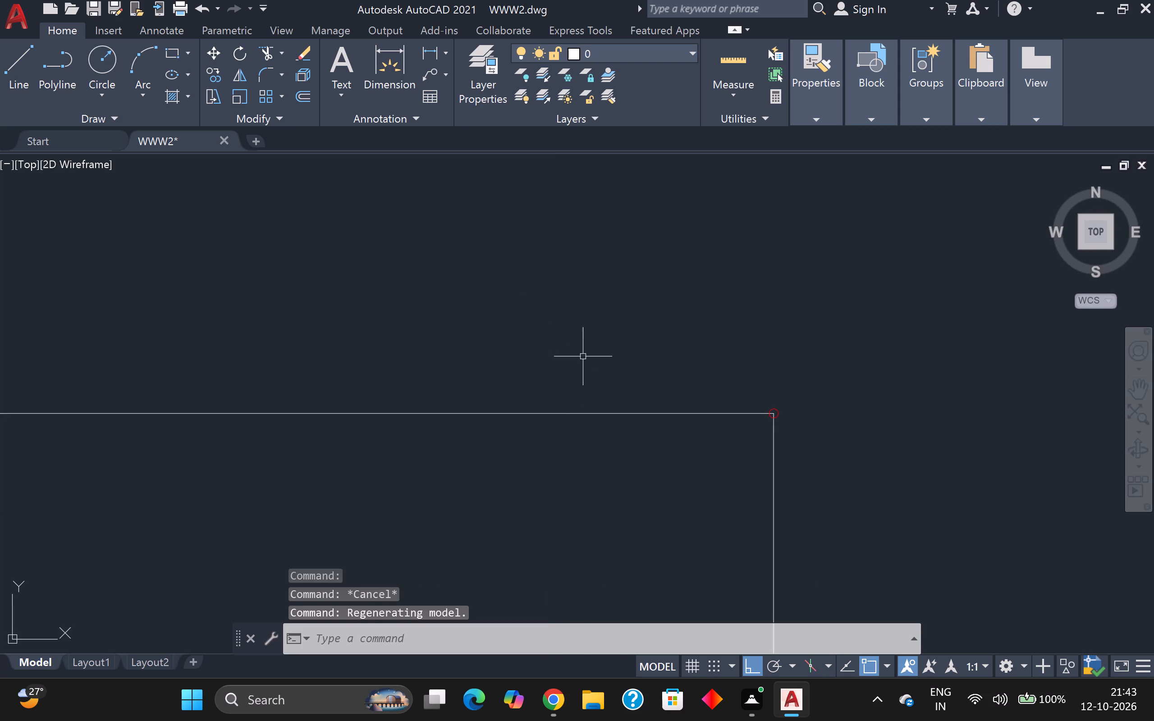
key("l")
key("Return")
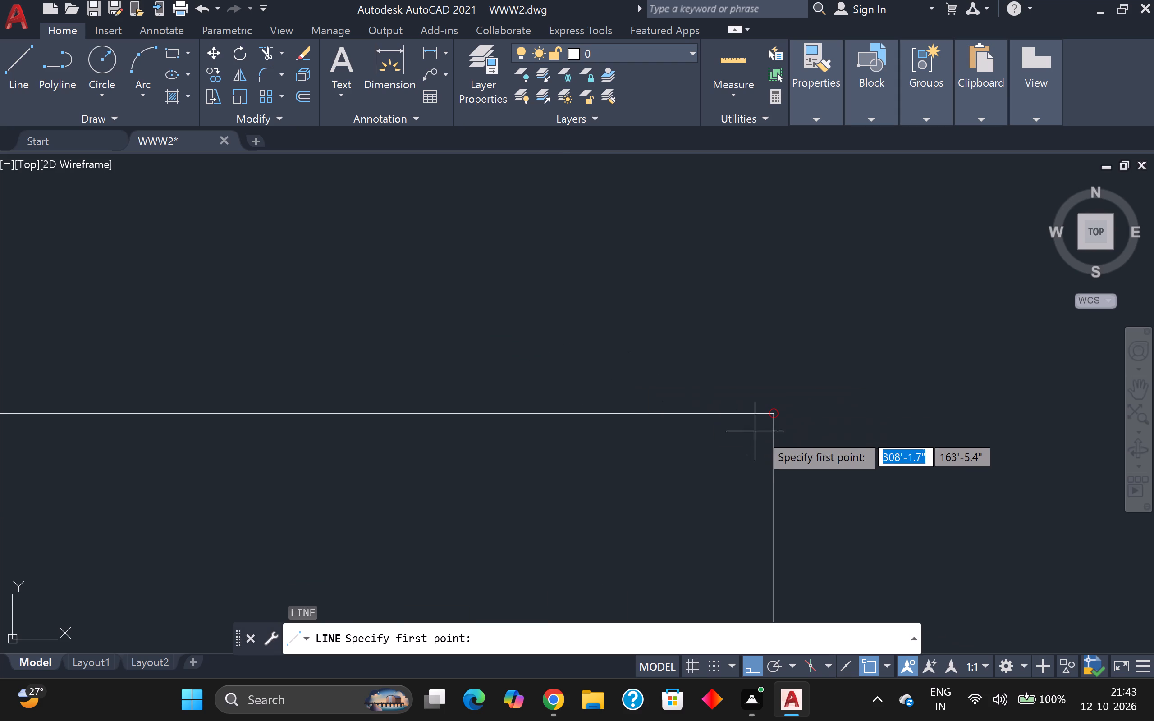
left_click(772, 412)
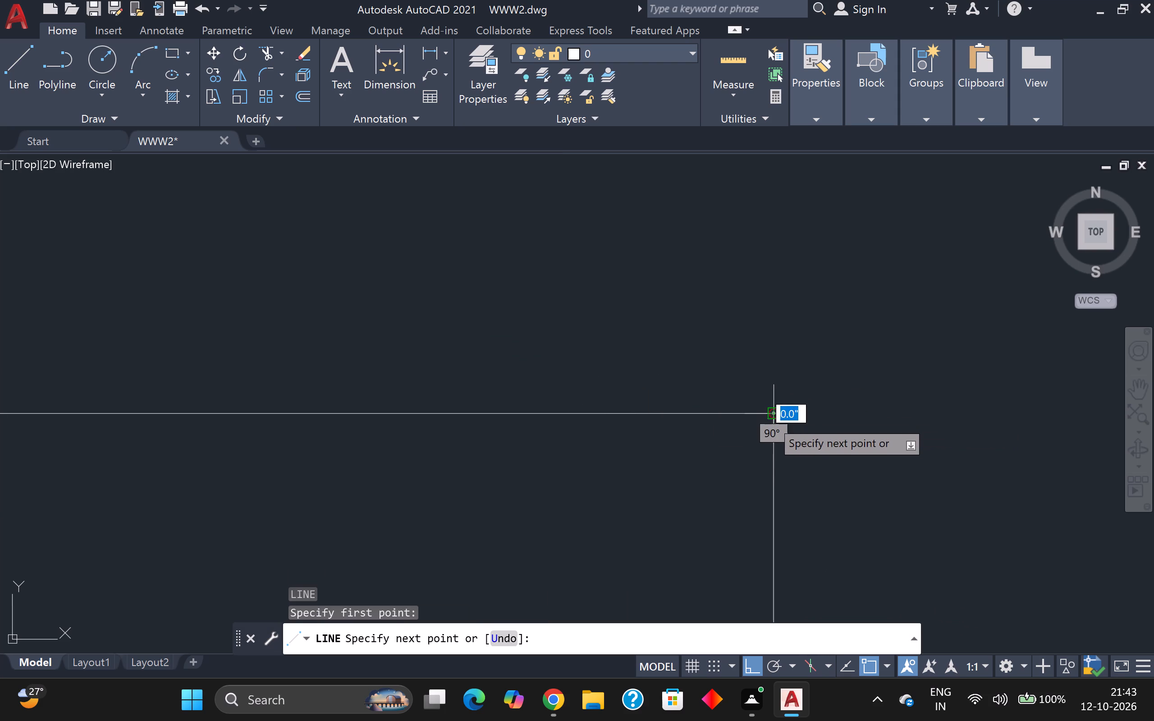
left_click(769, 429)
left_click(771, 408)
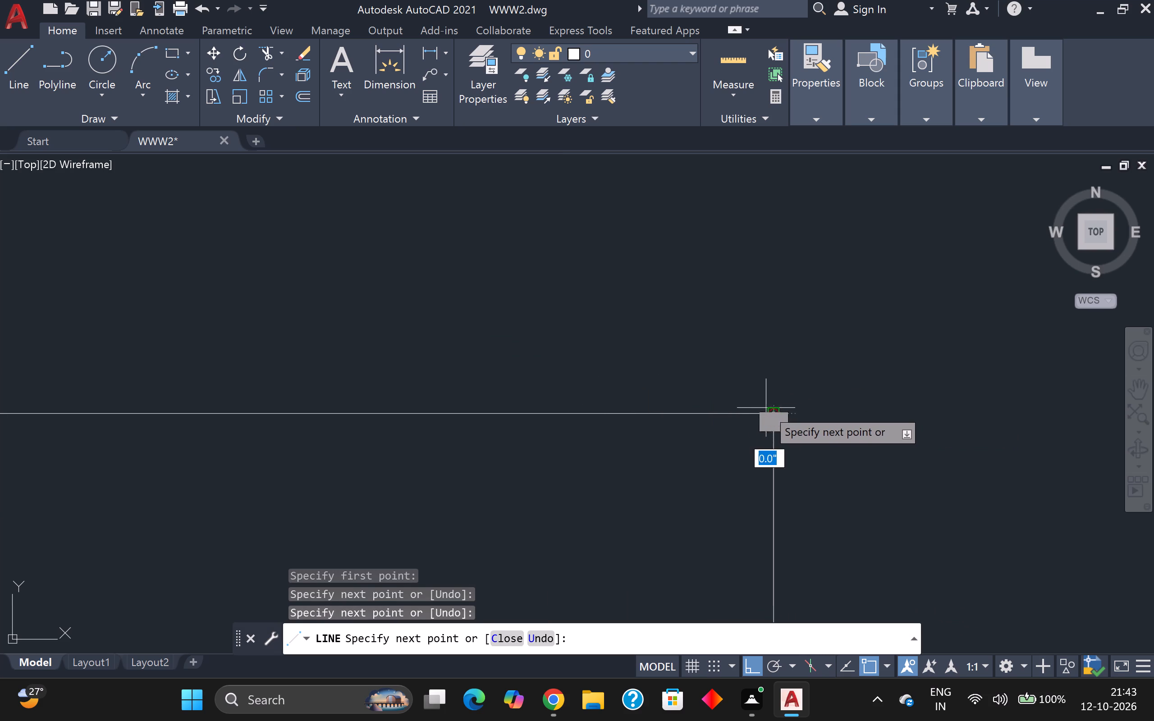
left_click(740, 406)
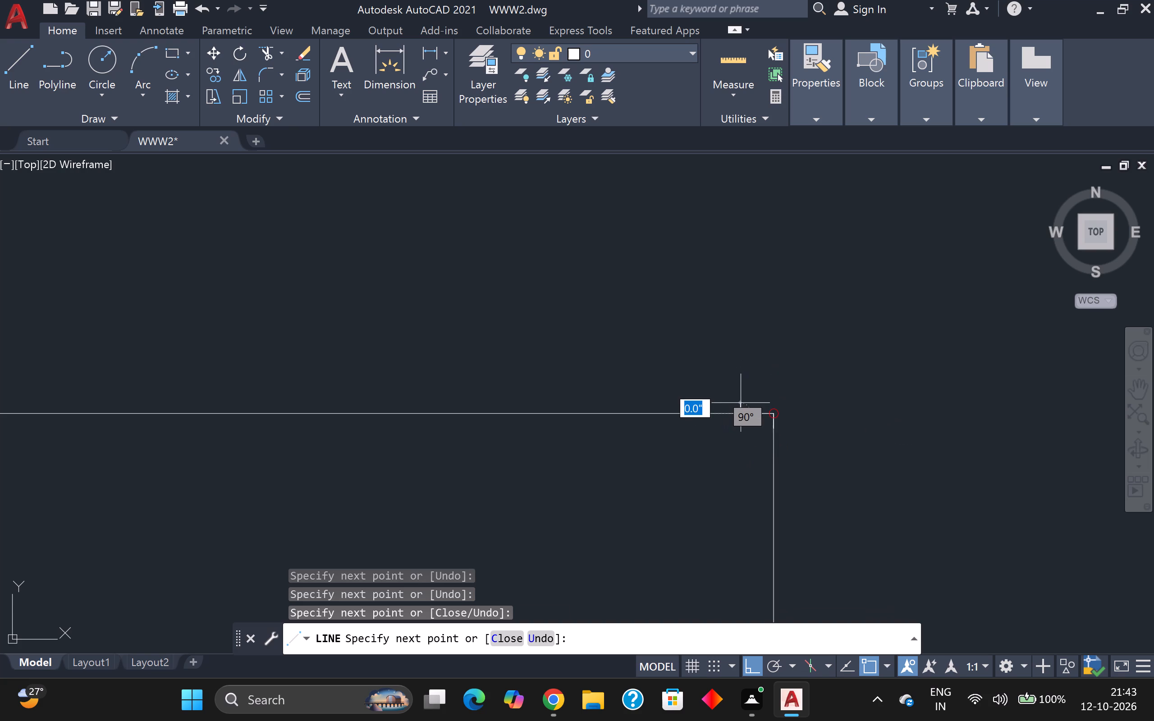
key("Escape")
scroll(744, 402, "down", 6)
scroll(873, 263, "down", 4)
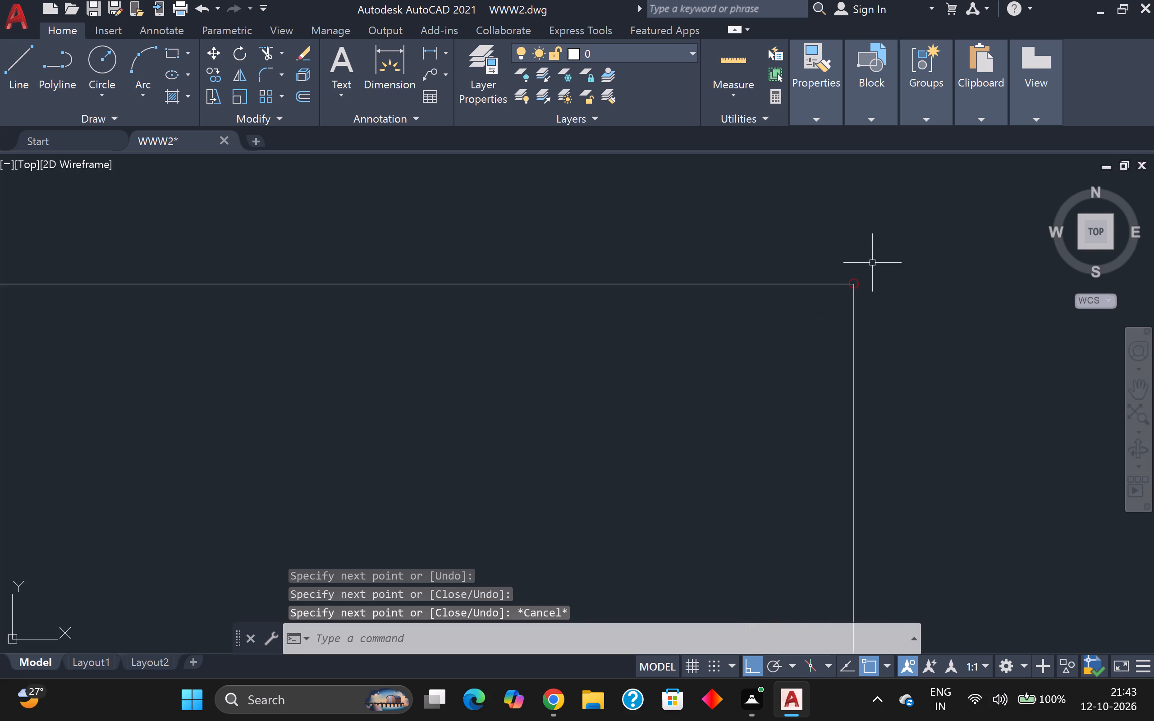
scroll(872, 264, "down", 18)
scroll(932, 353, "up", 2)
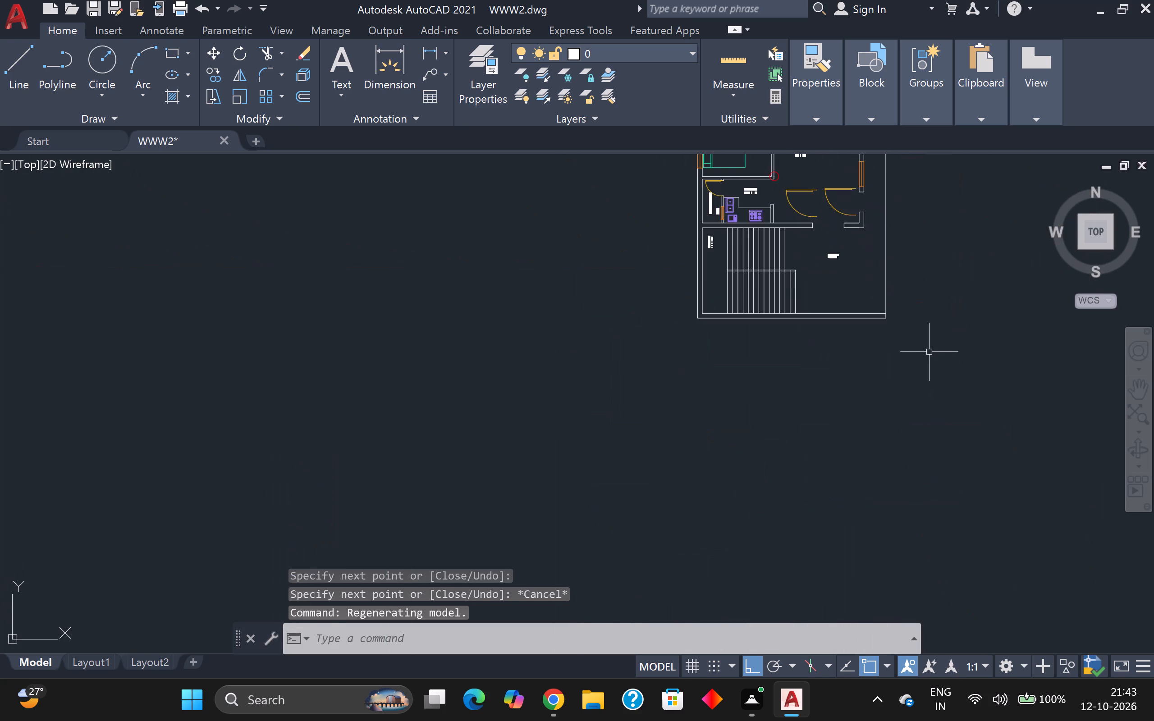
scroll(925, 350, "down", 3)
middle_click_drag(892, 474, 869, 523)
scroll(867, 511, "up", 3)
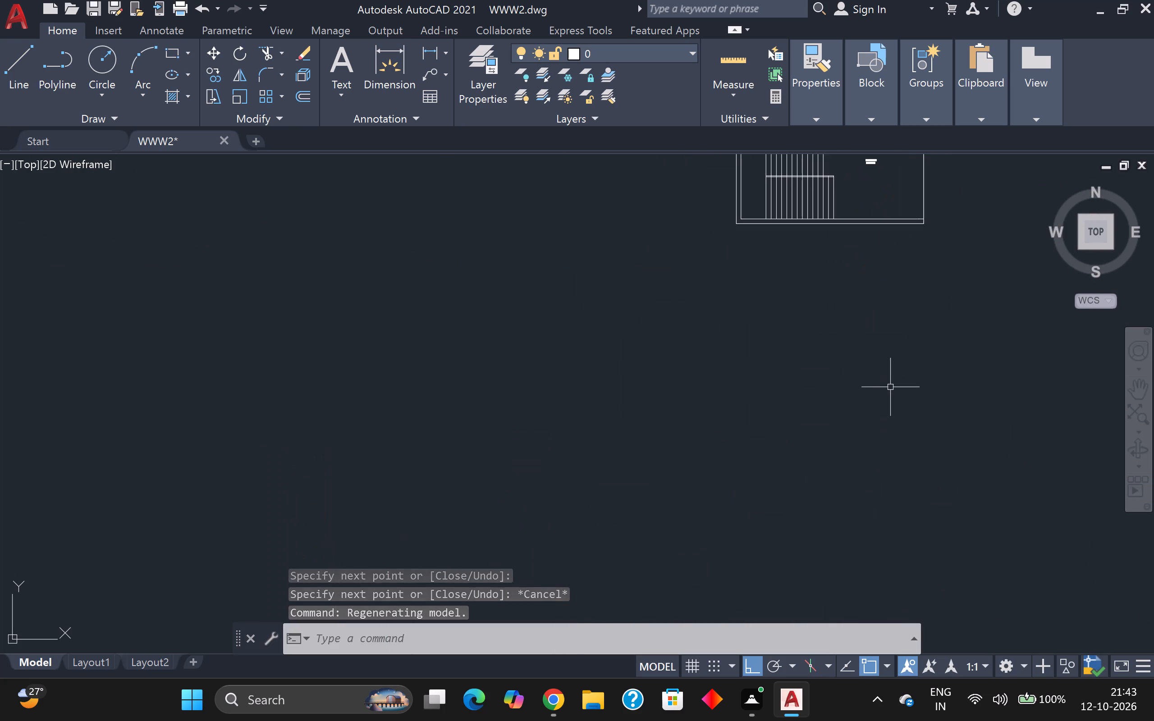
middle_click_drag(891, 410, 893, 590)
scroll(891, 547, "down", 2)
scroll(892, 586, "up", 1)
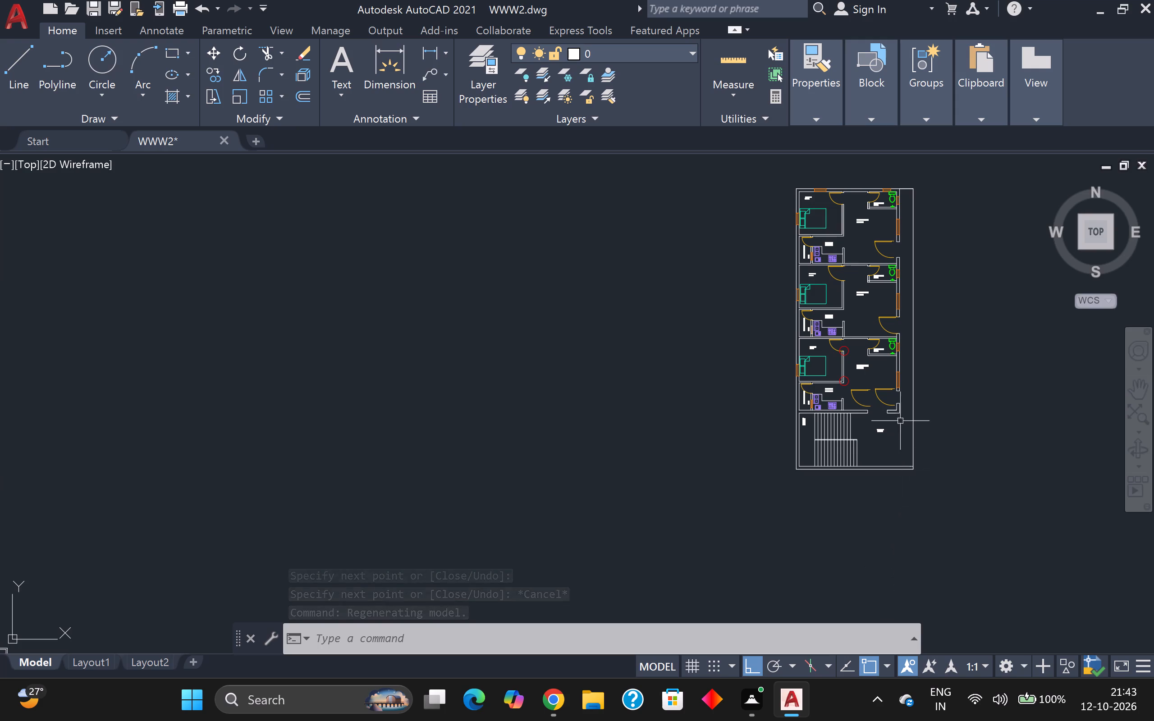
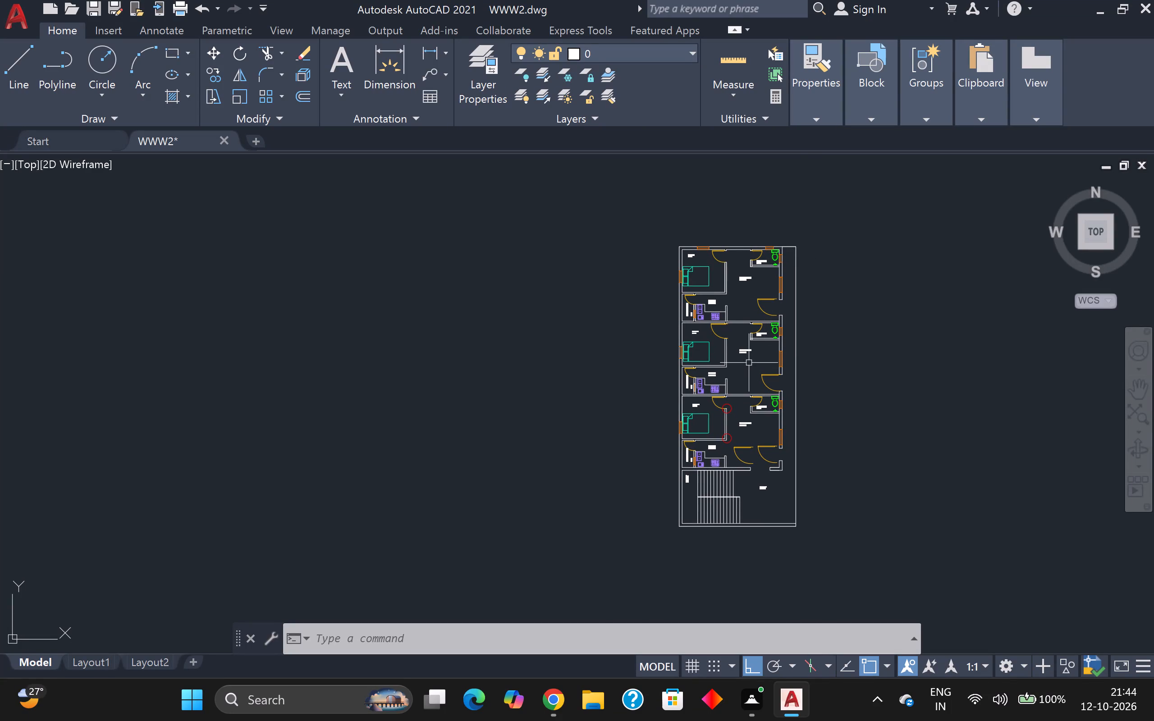
Save the current WWW2 floor plan drawing.
key("ctrl+s")
left_click(717, 238)
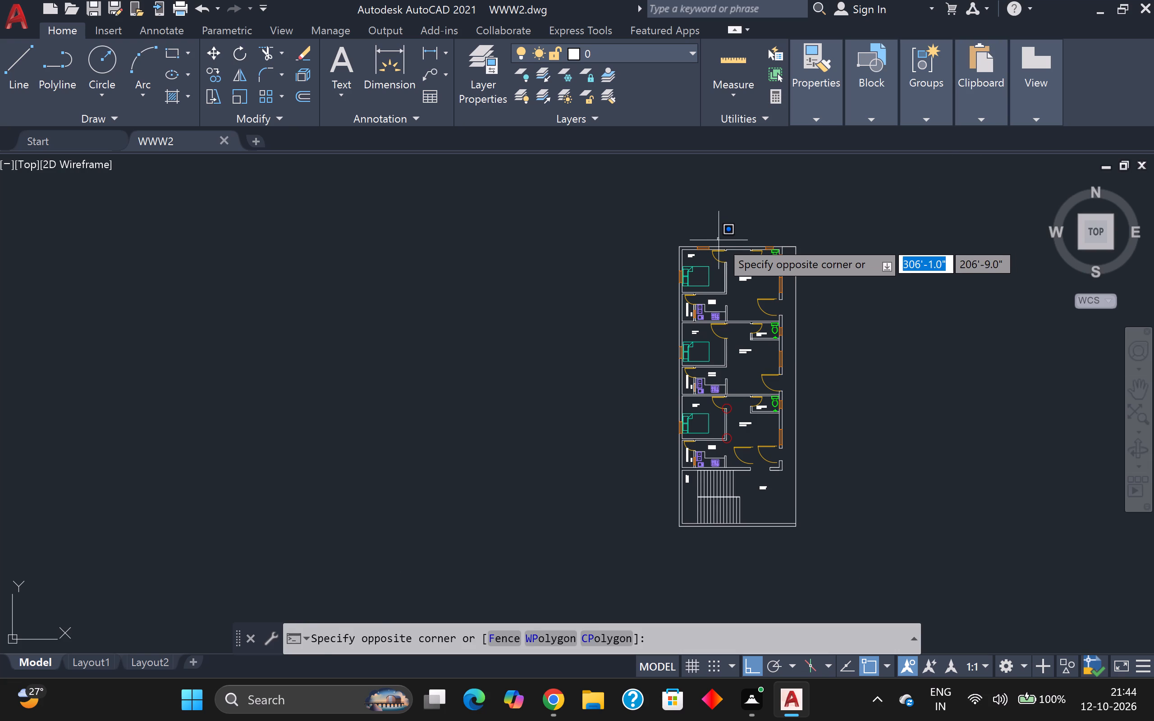
key("Escape")
left_click(783, 230)
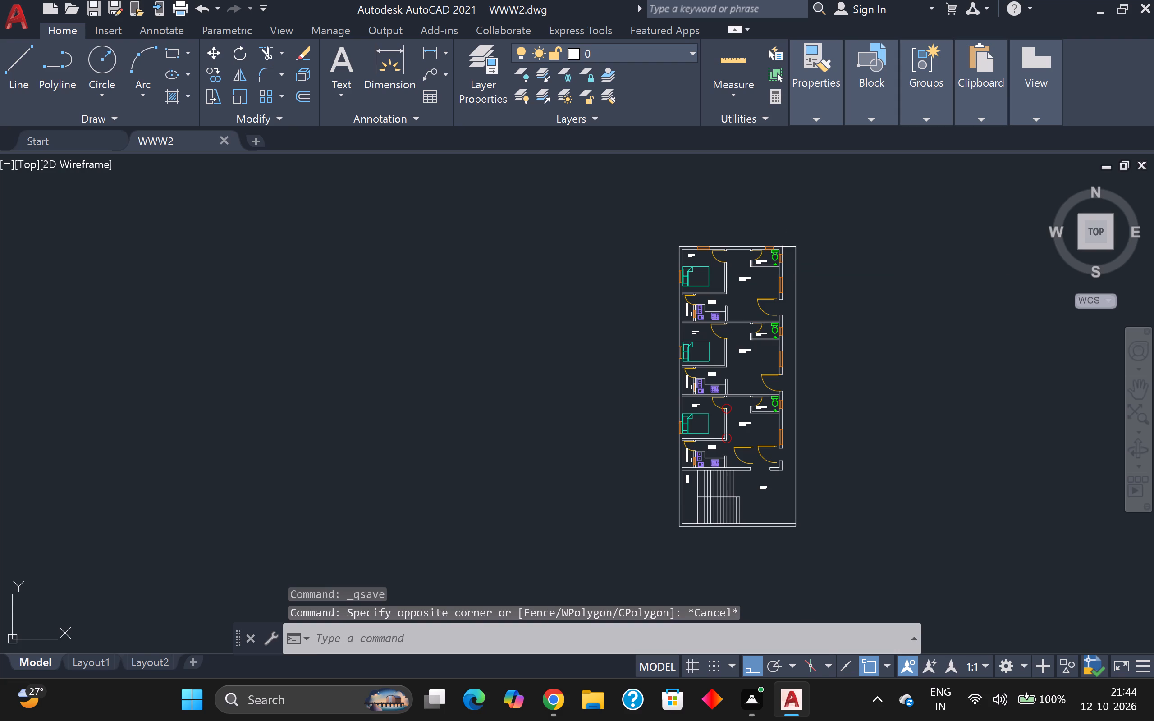
left_click(733, 322)
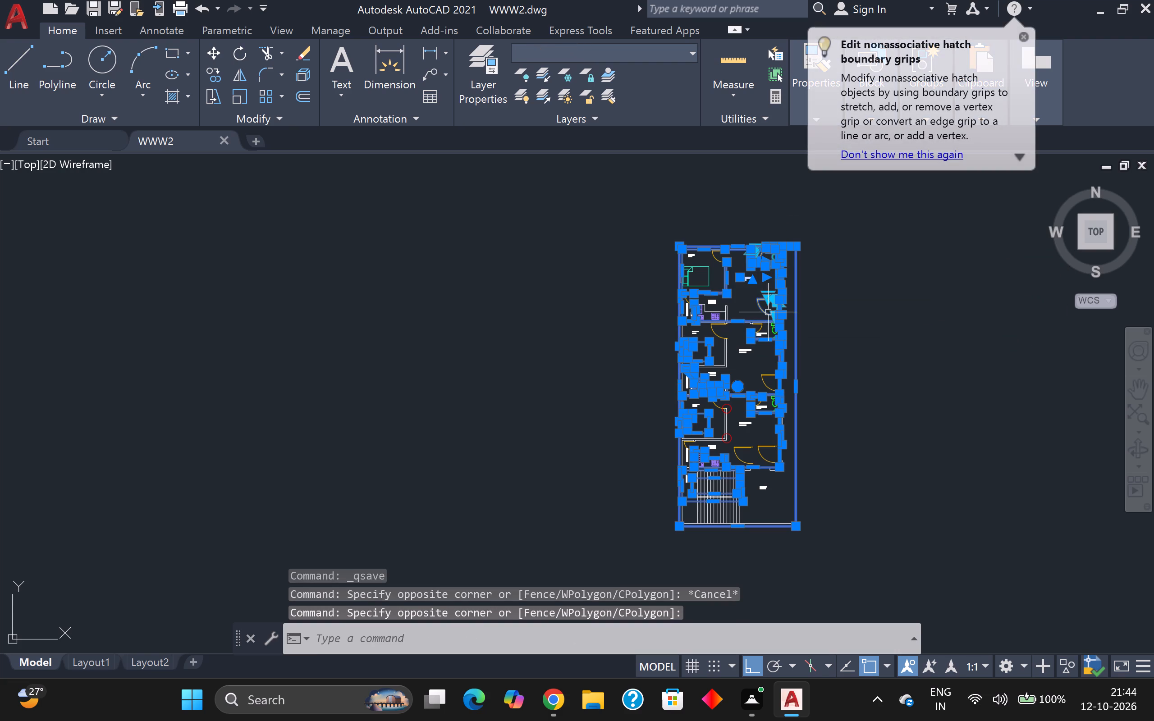
key("ctrl+s")
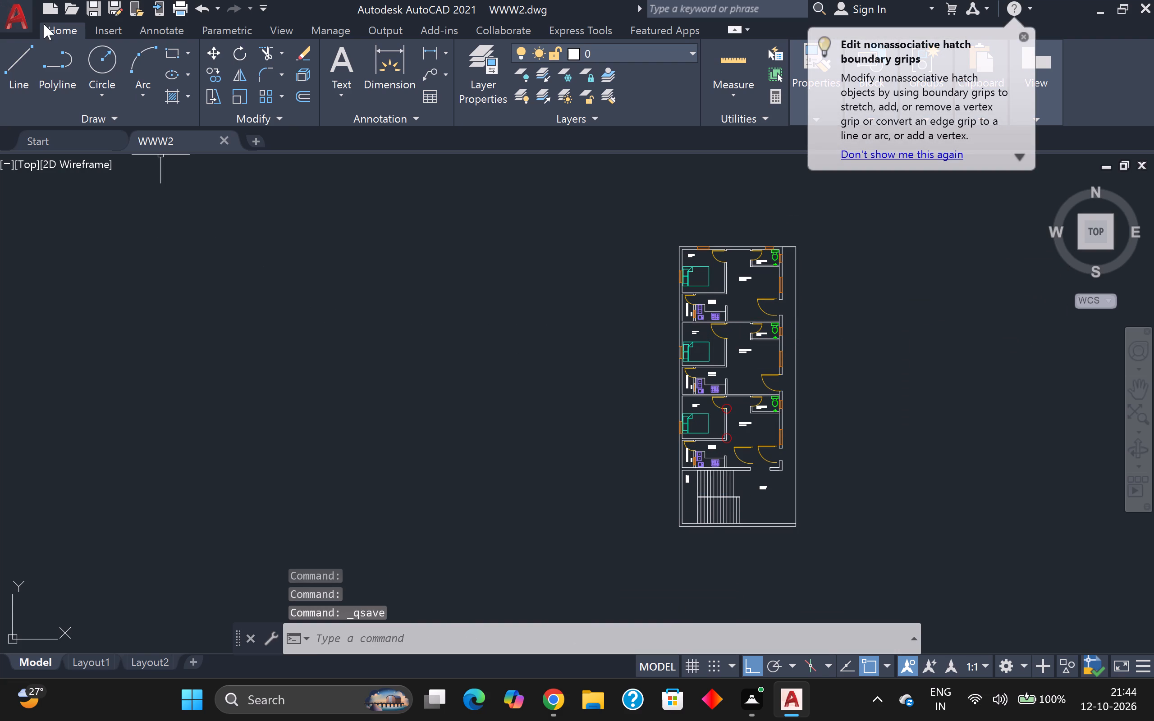
Save the drawing under the name WWW2 in Documents as an AutoCAD 2018 drawing, replacing the existing file.
left_click(8, 8)
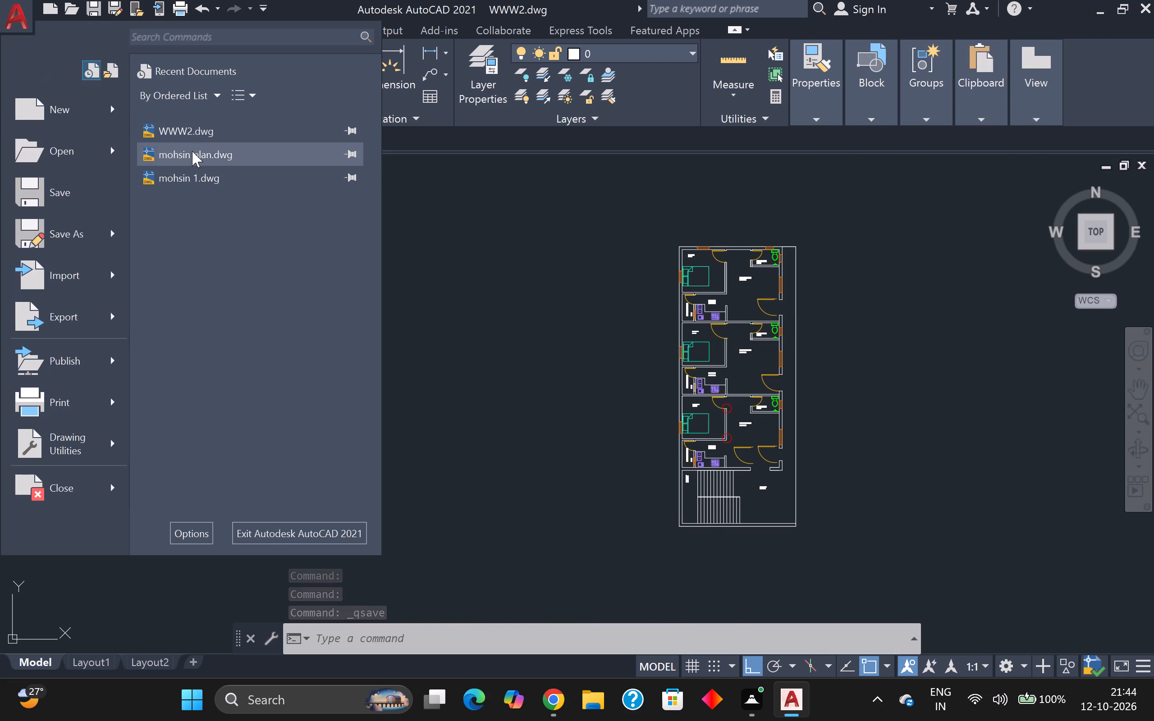
left_click(61, 228)
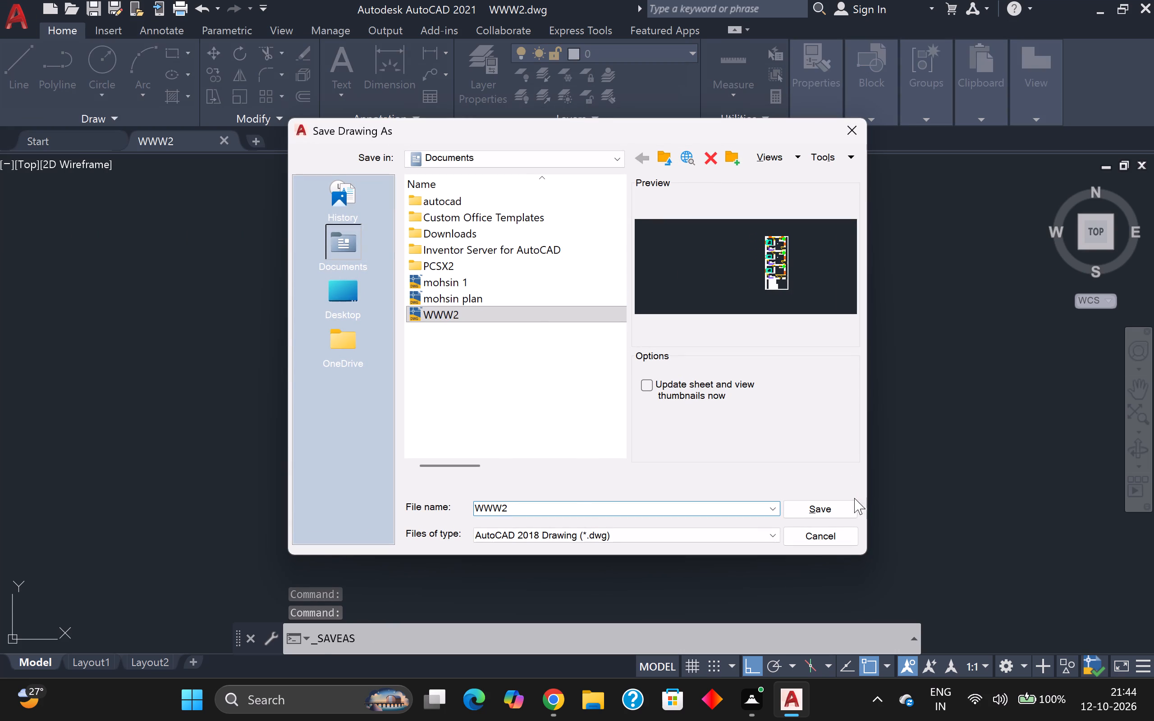
left_click(825, 505)
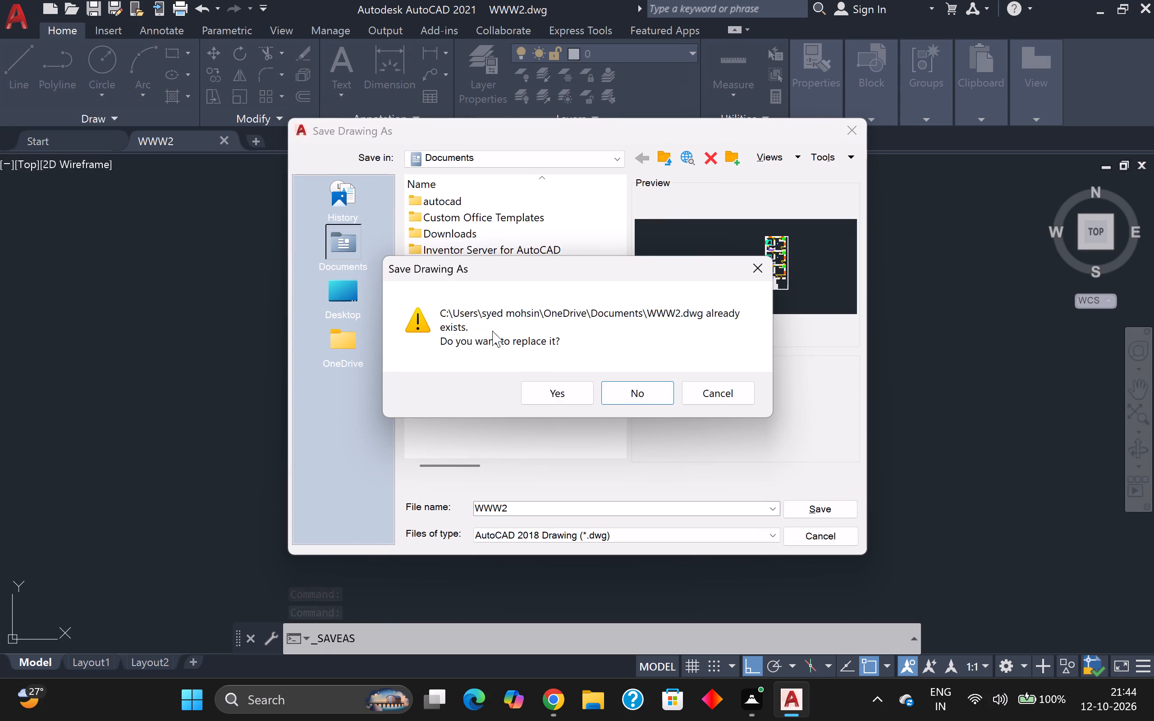
left_click(580, 391)
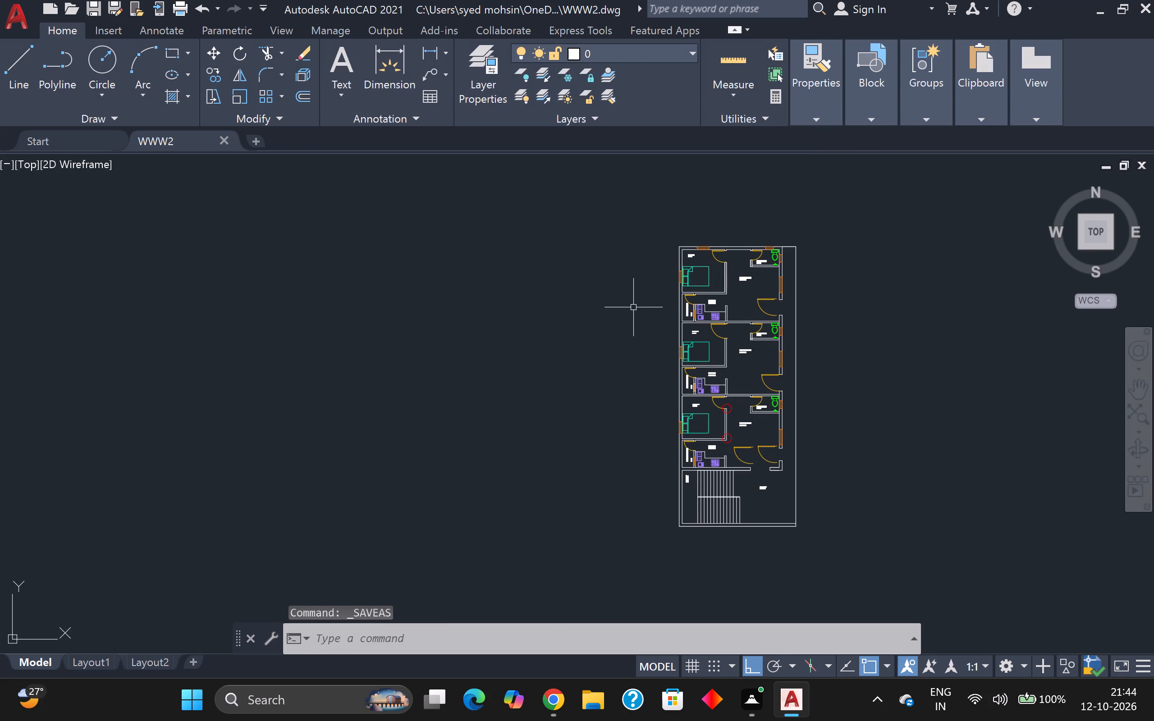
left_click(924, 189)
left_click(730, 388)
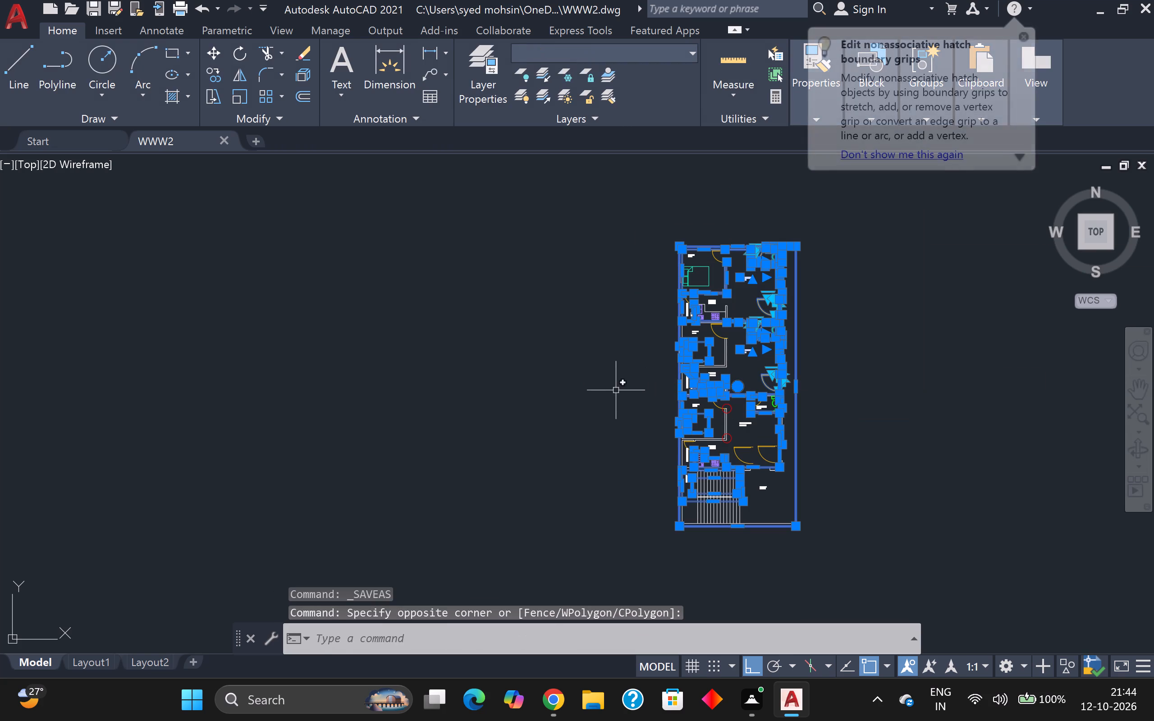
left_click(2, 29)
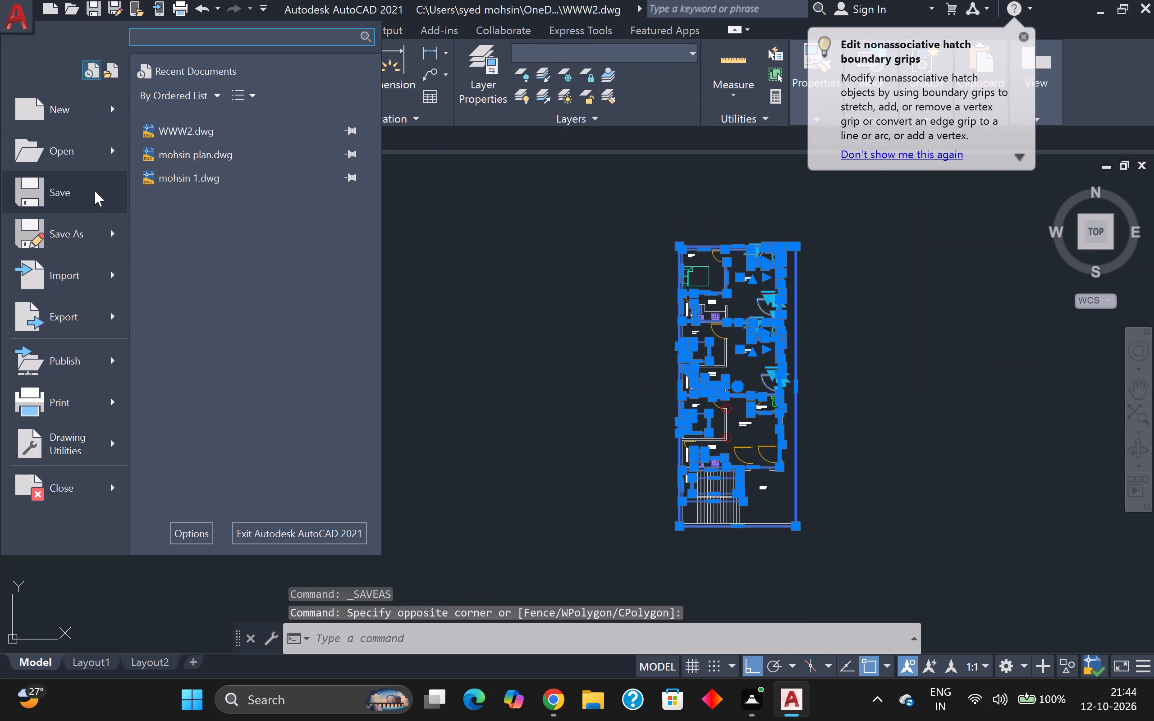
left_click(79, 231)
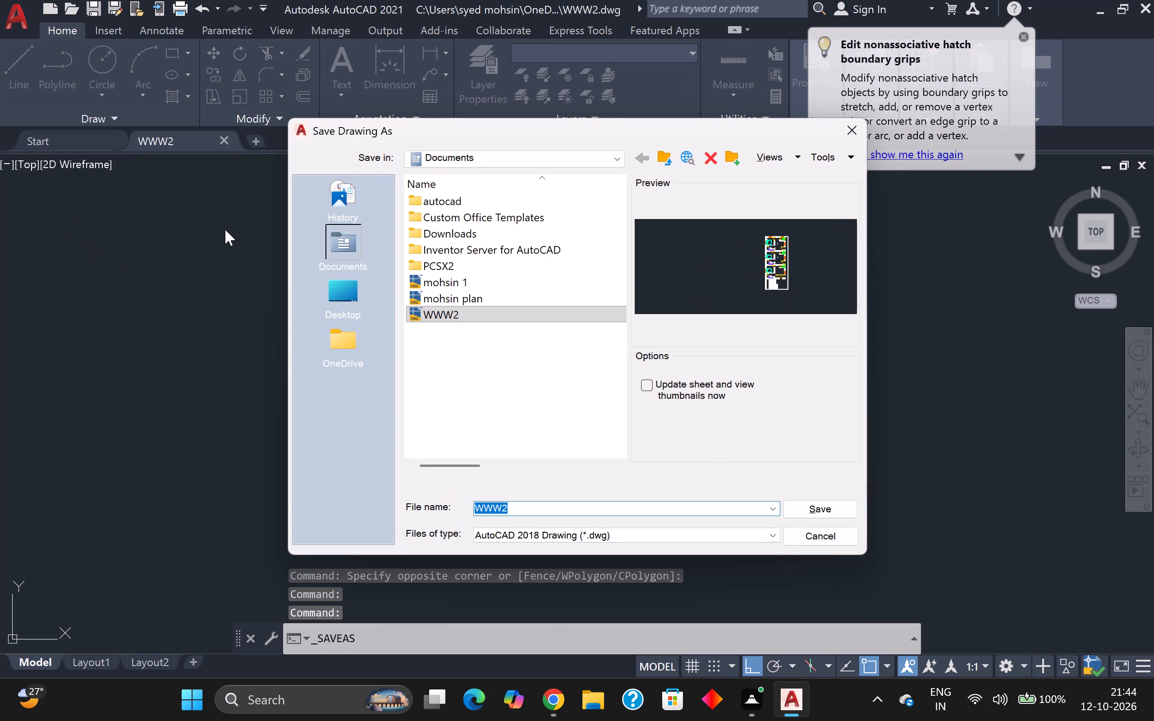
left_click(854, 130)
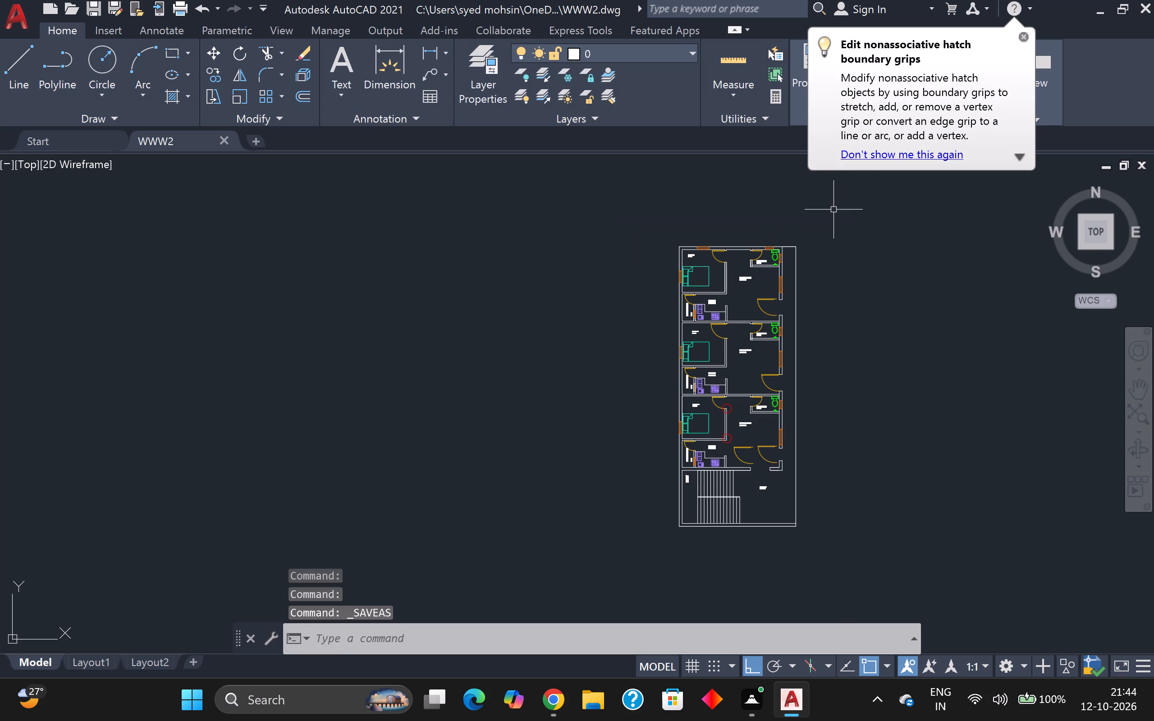
Select the whole floor plan and save the WWW2 drawing again under its current name.
left_click(833, 220)
left_click(599, 550)
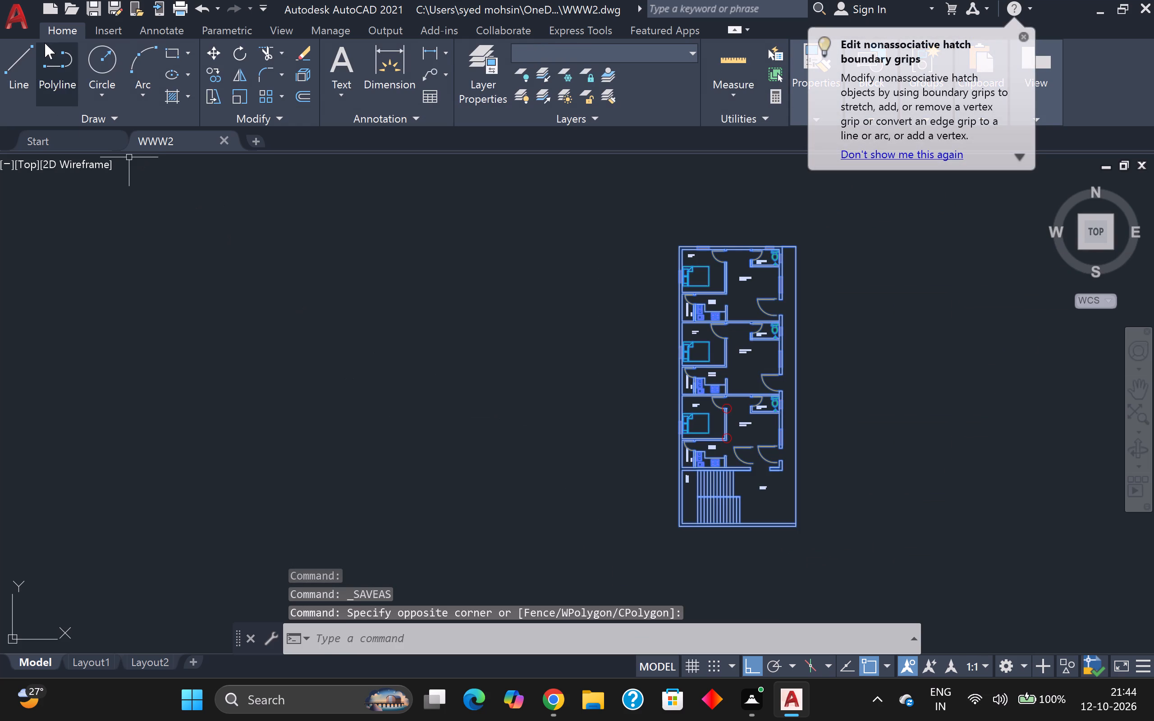
left_click(0, 18)
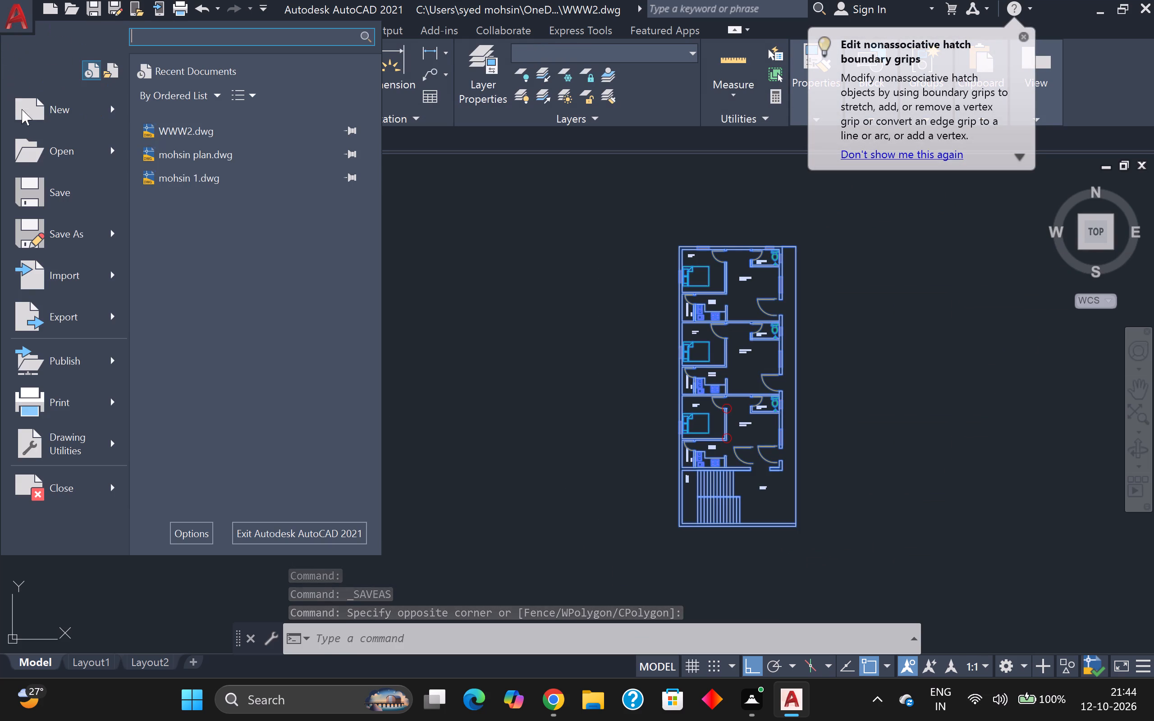
left_click(66, 197)
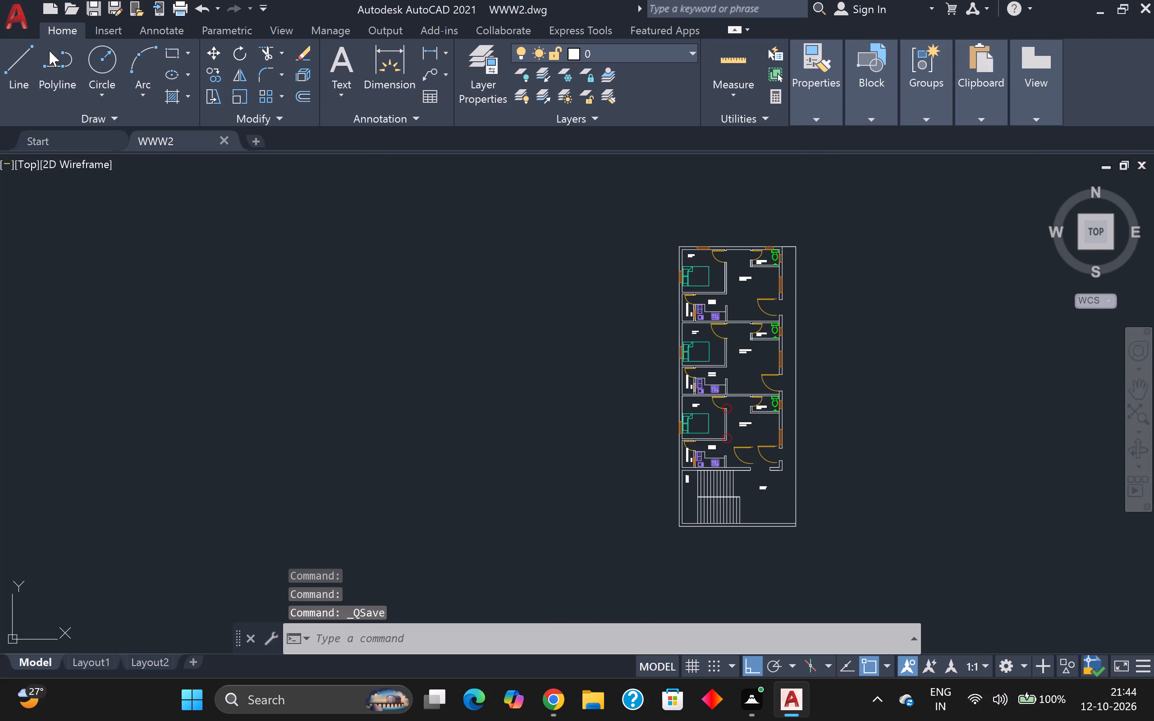
Save a copy of the drawing as WWW3 in the Documents folder in AutoCAD 2018 drawing format.
left_click(27, 19)
left_click(89, 240)
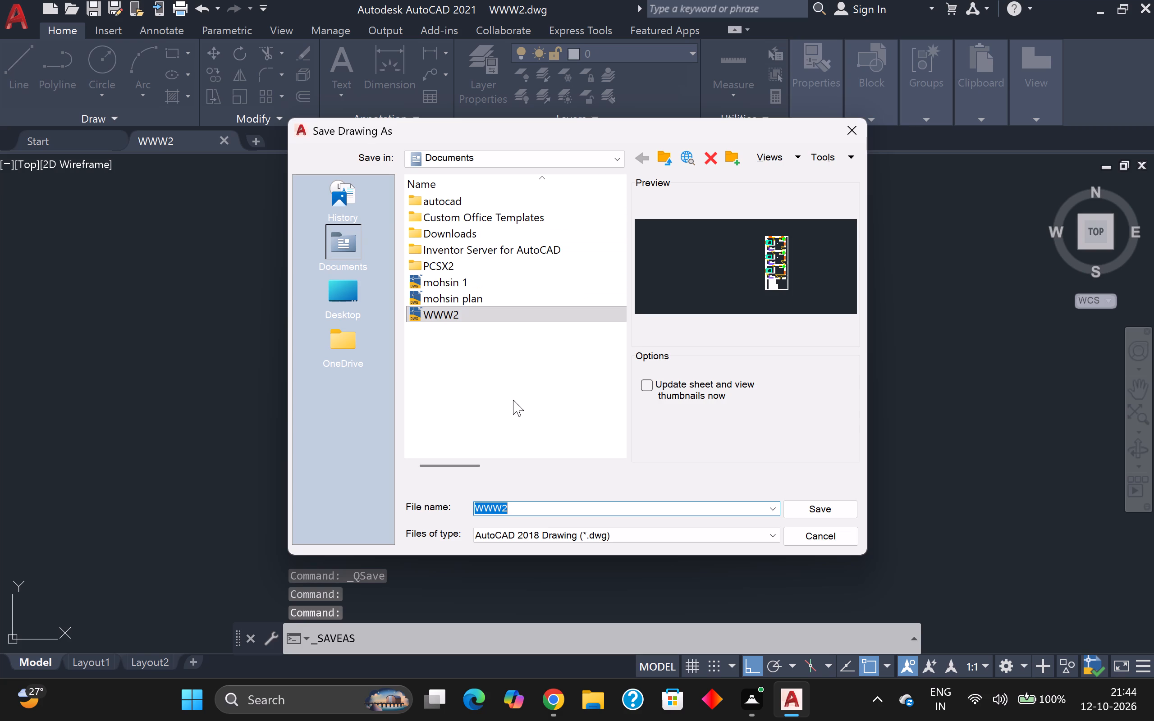
left_click(539, 513)
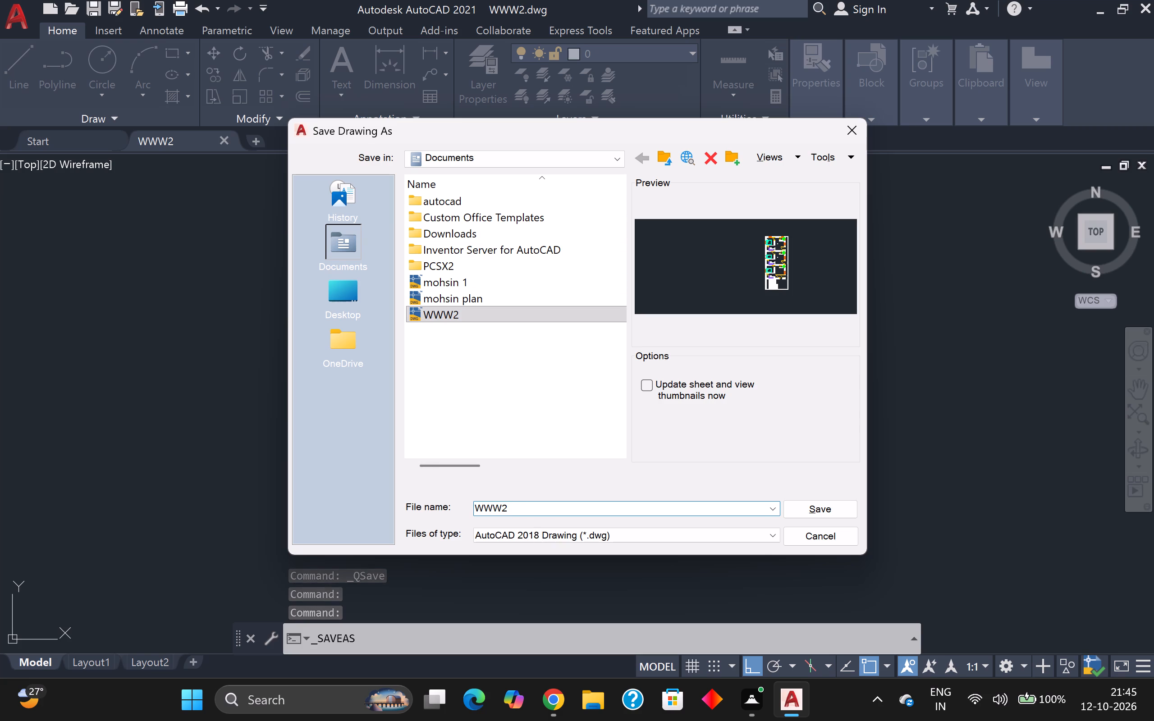
key("BackSpace")
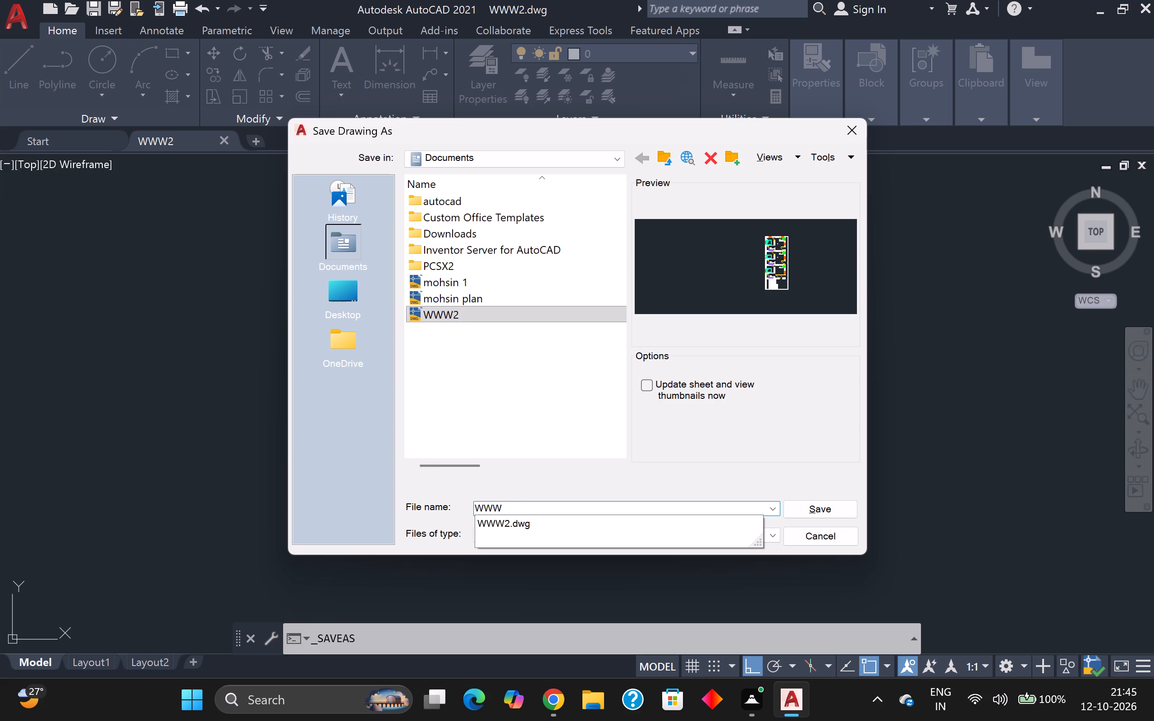
key("3")
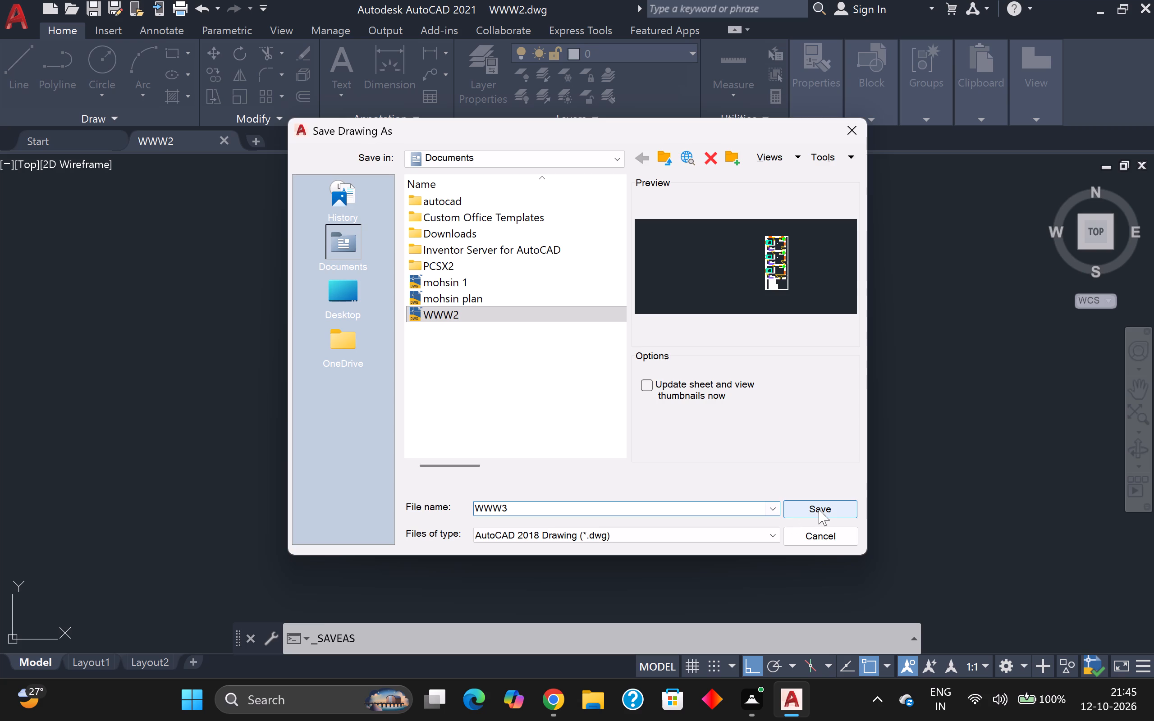
left_click(819, 509)
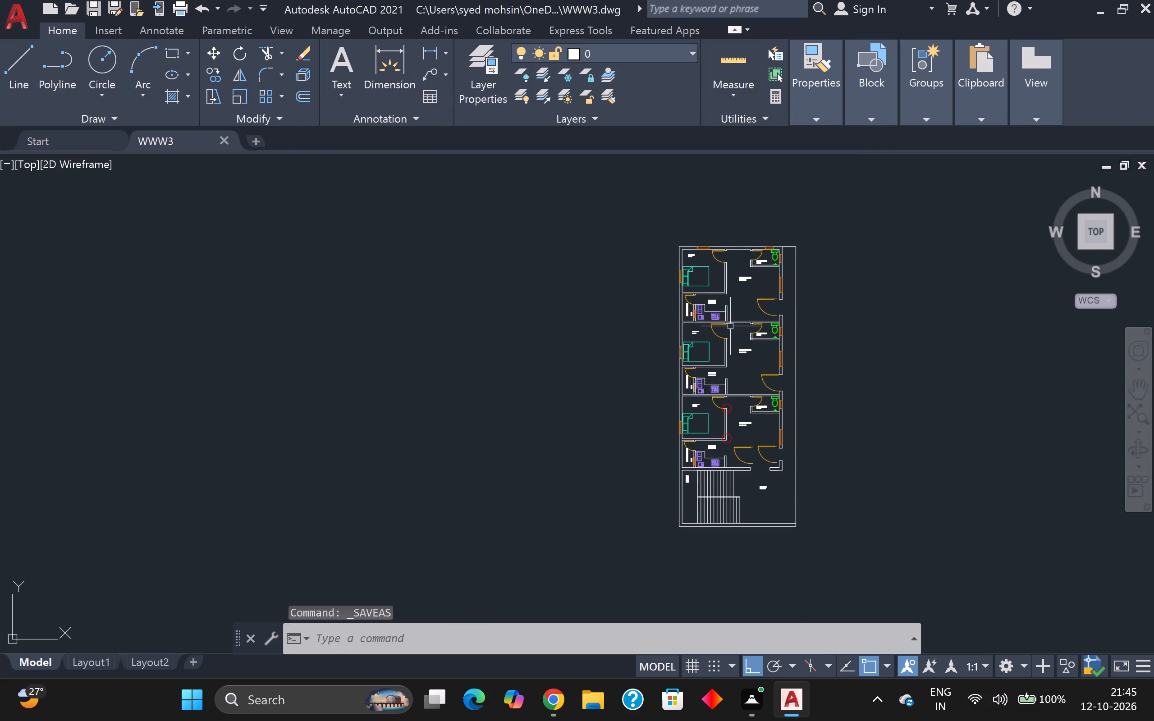